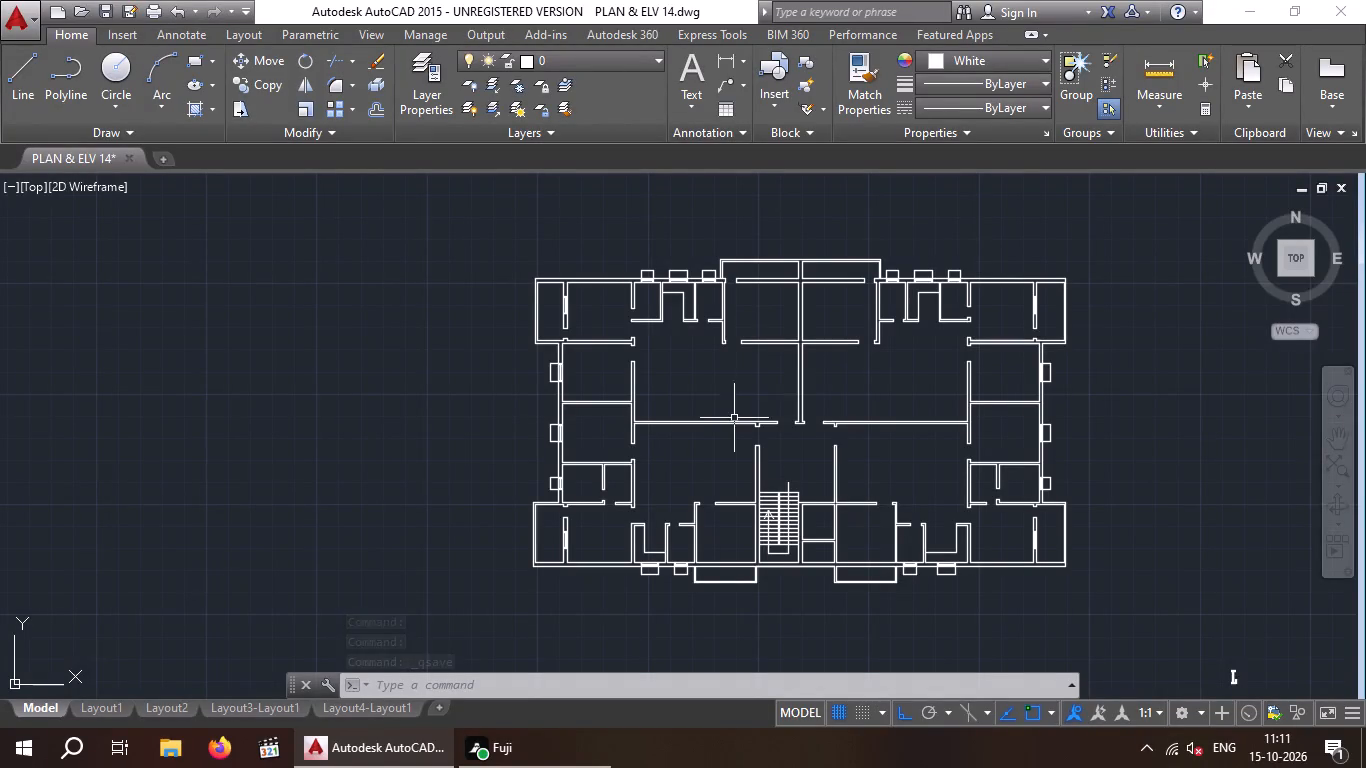
Save the drawing again.
middle_click_drag(734, 389, 612, 364)
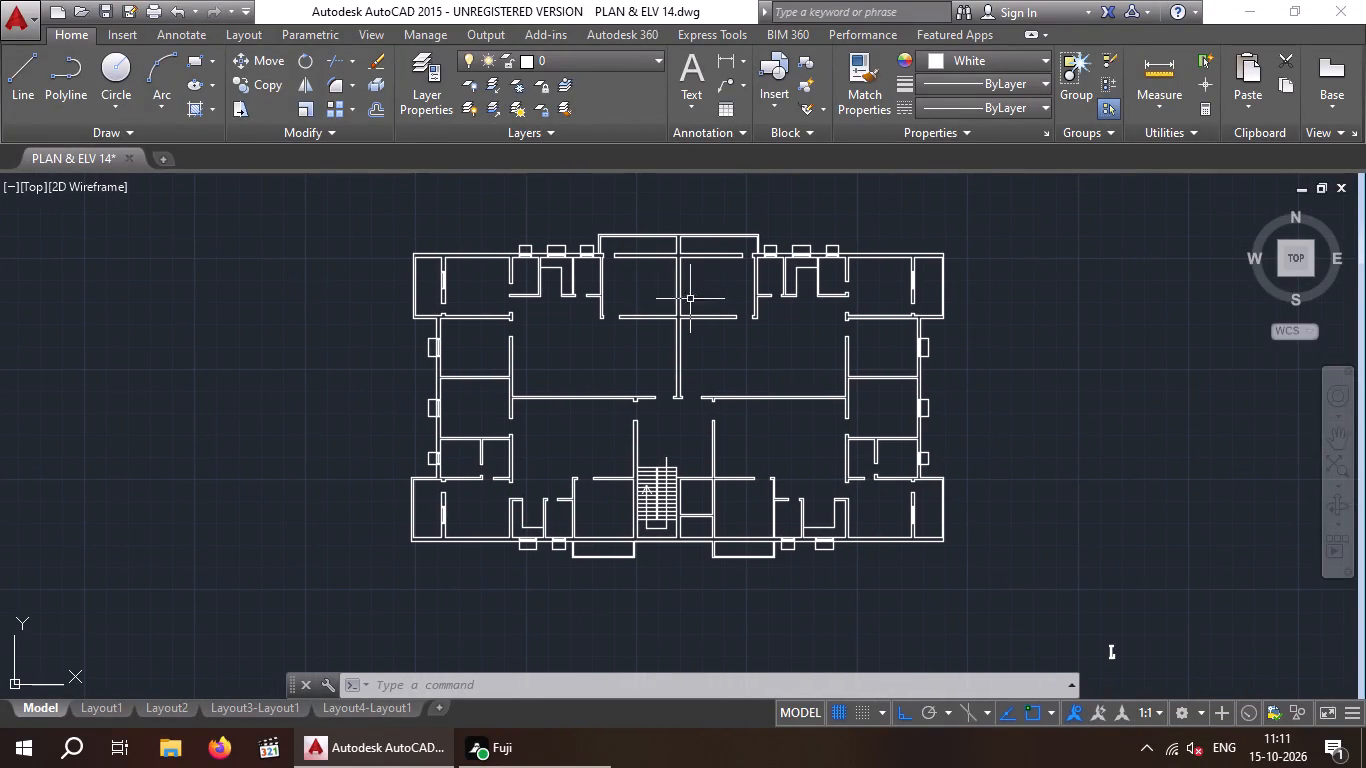
scroll(648, 266, "up", 2)
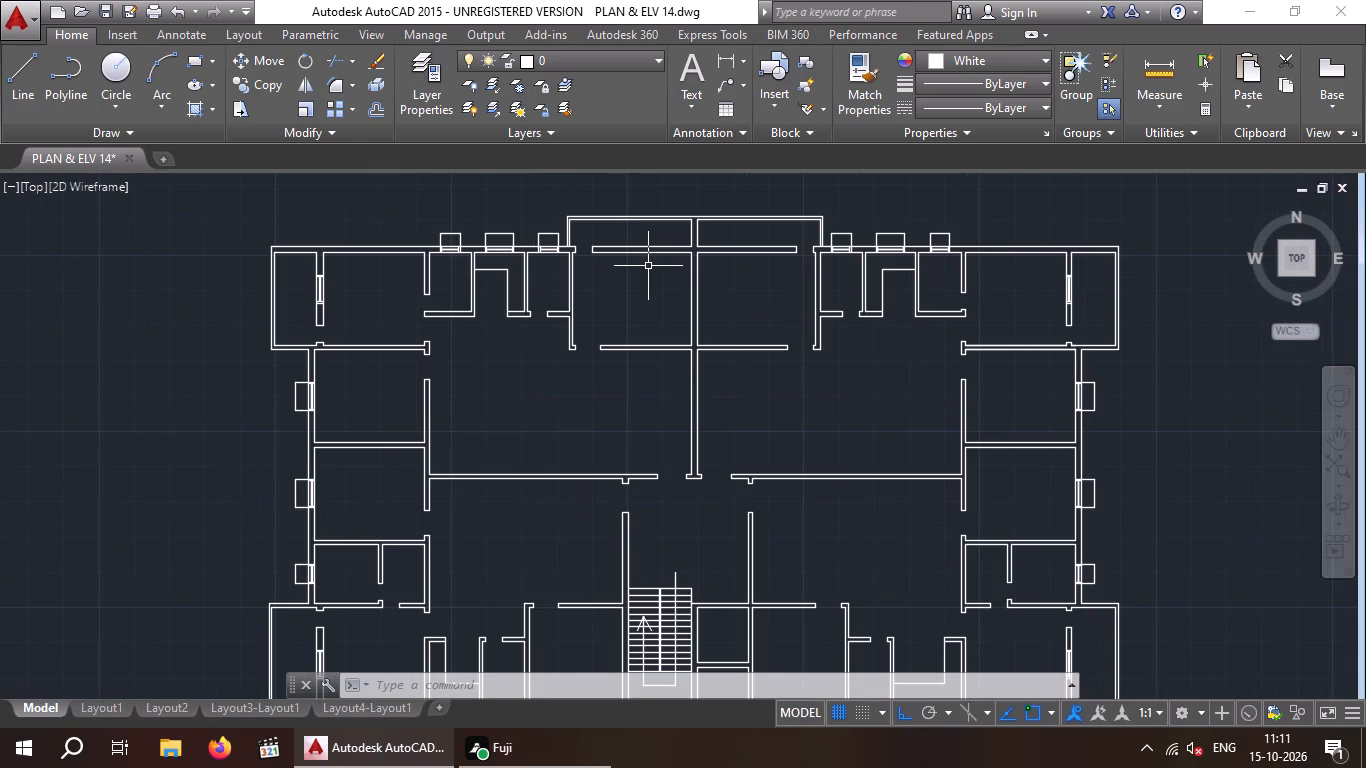
scroll(648, 266, "down", 1)
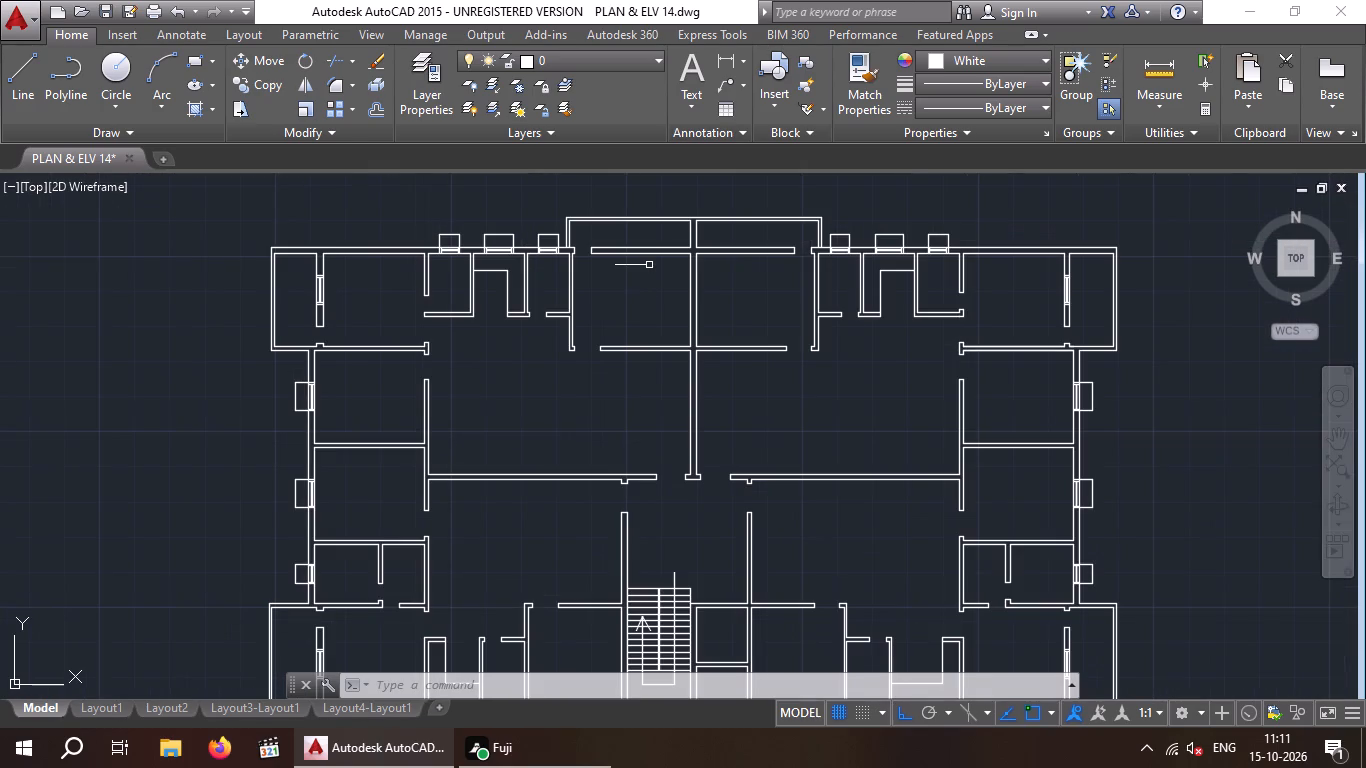
key("space")
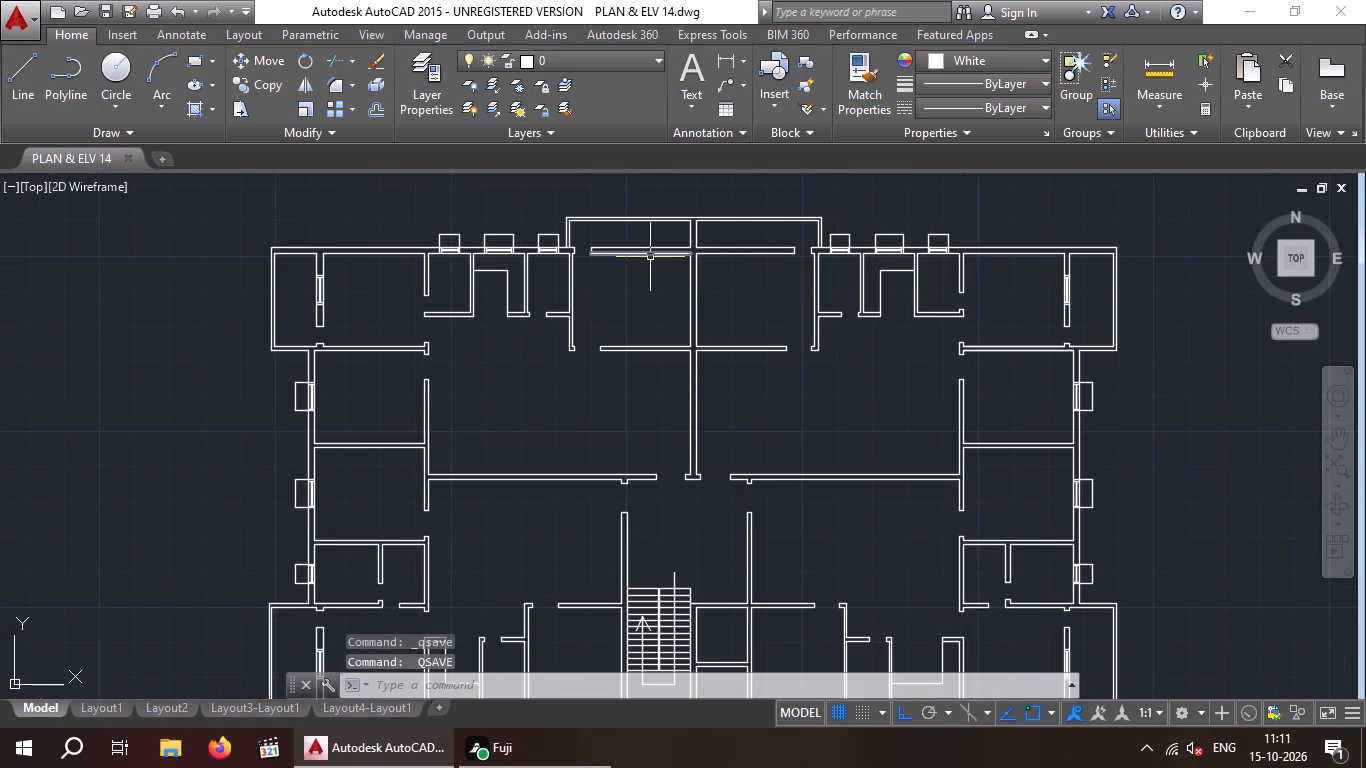
key("Escape")
key("Escape")
Draw a line across the wall thickness at the midpoint of each of the two wall segments behind the north balcony.
key("l")
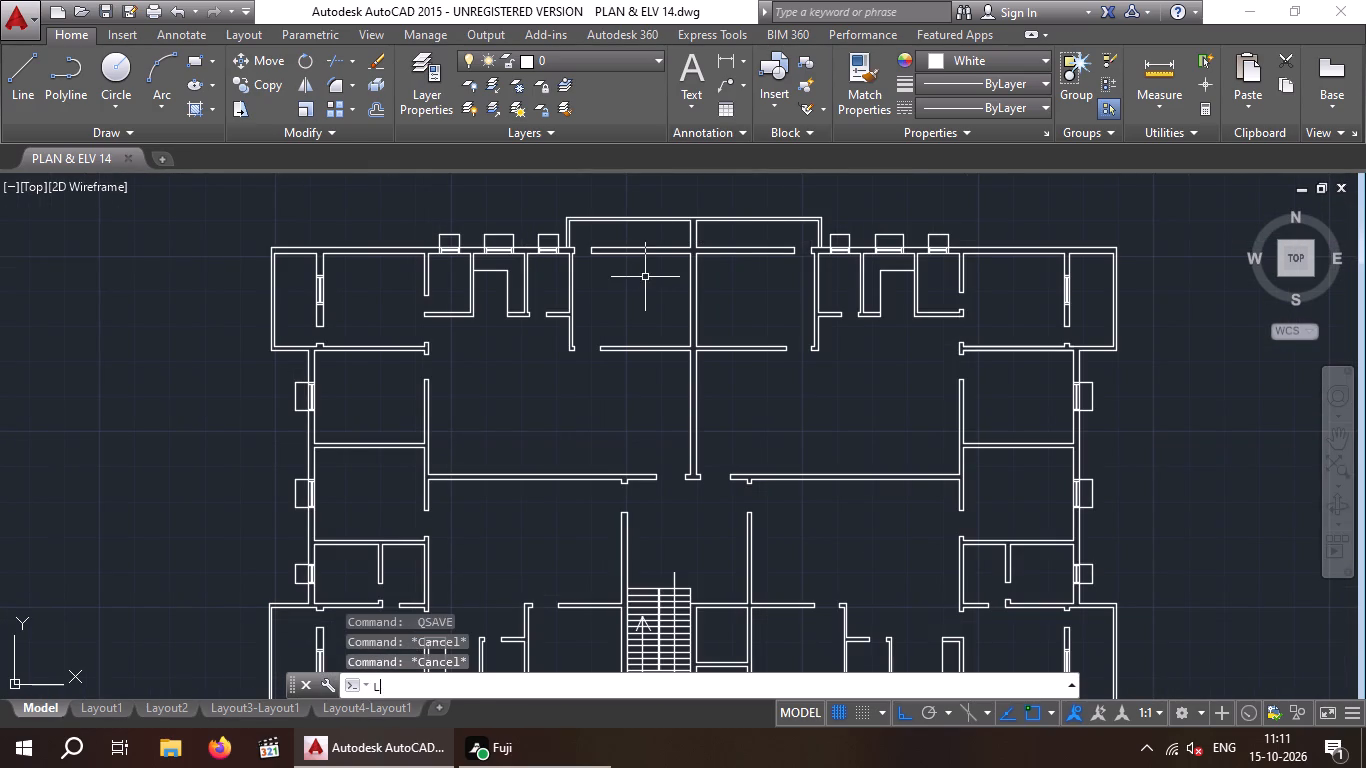
key("Return")
scroll(636, 261, "up", 2)
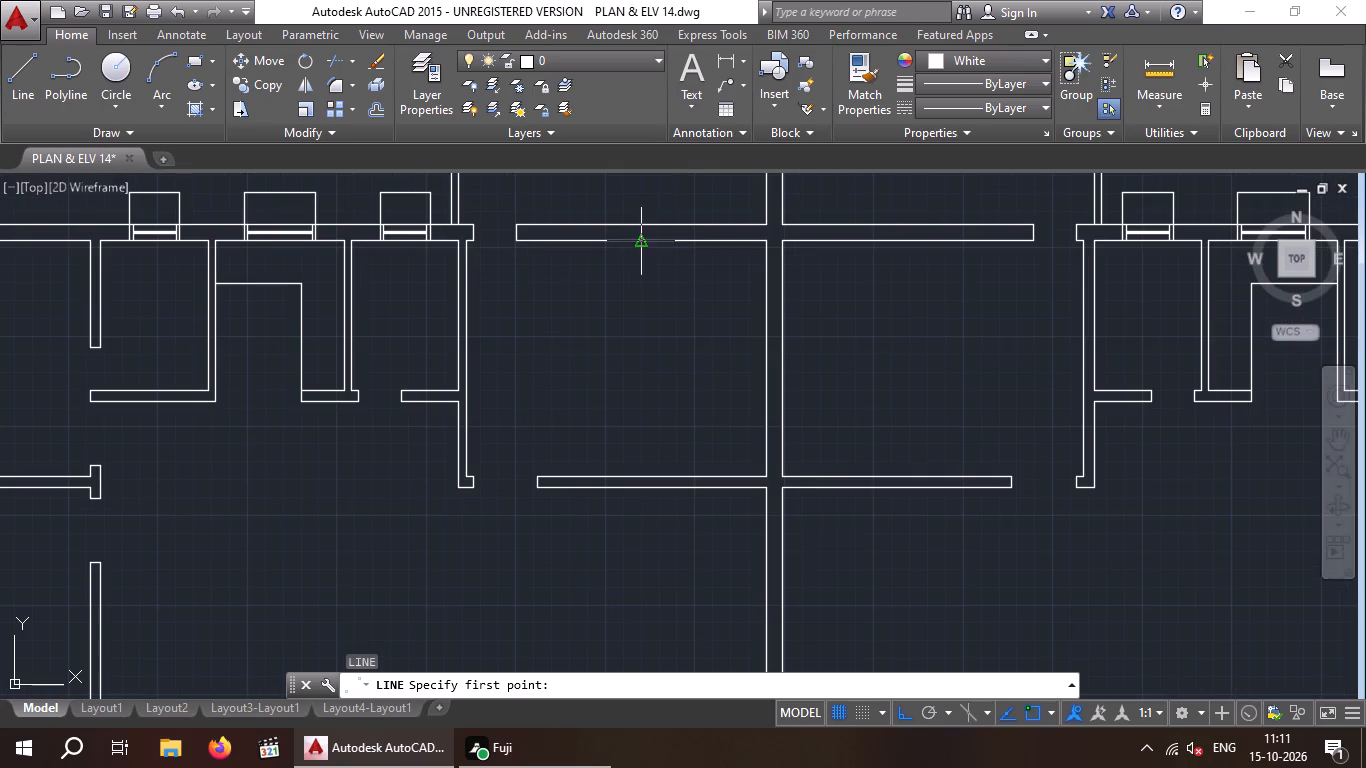
left_click(642, 243)
left_click(643, 222)
key("space")
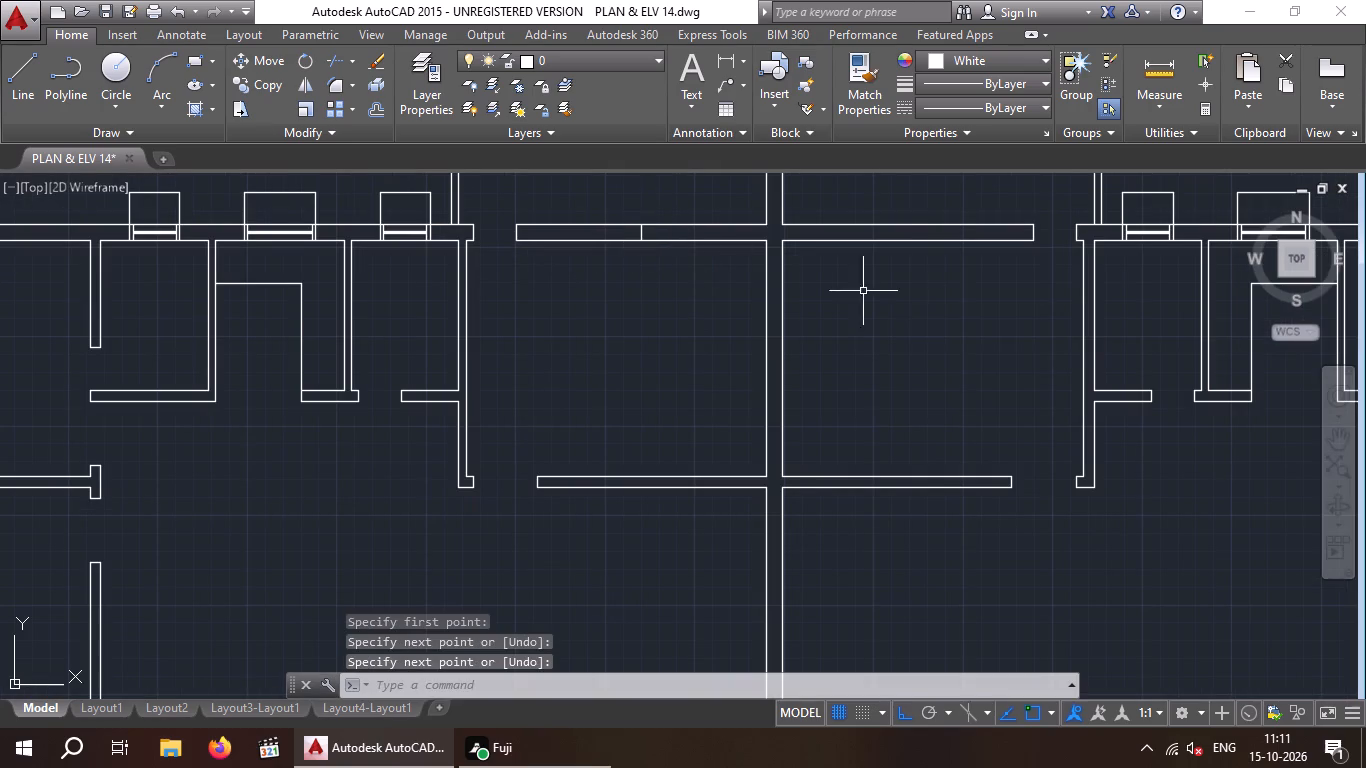
key("space")
left_click(904, 243)
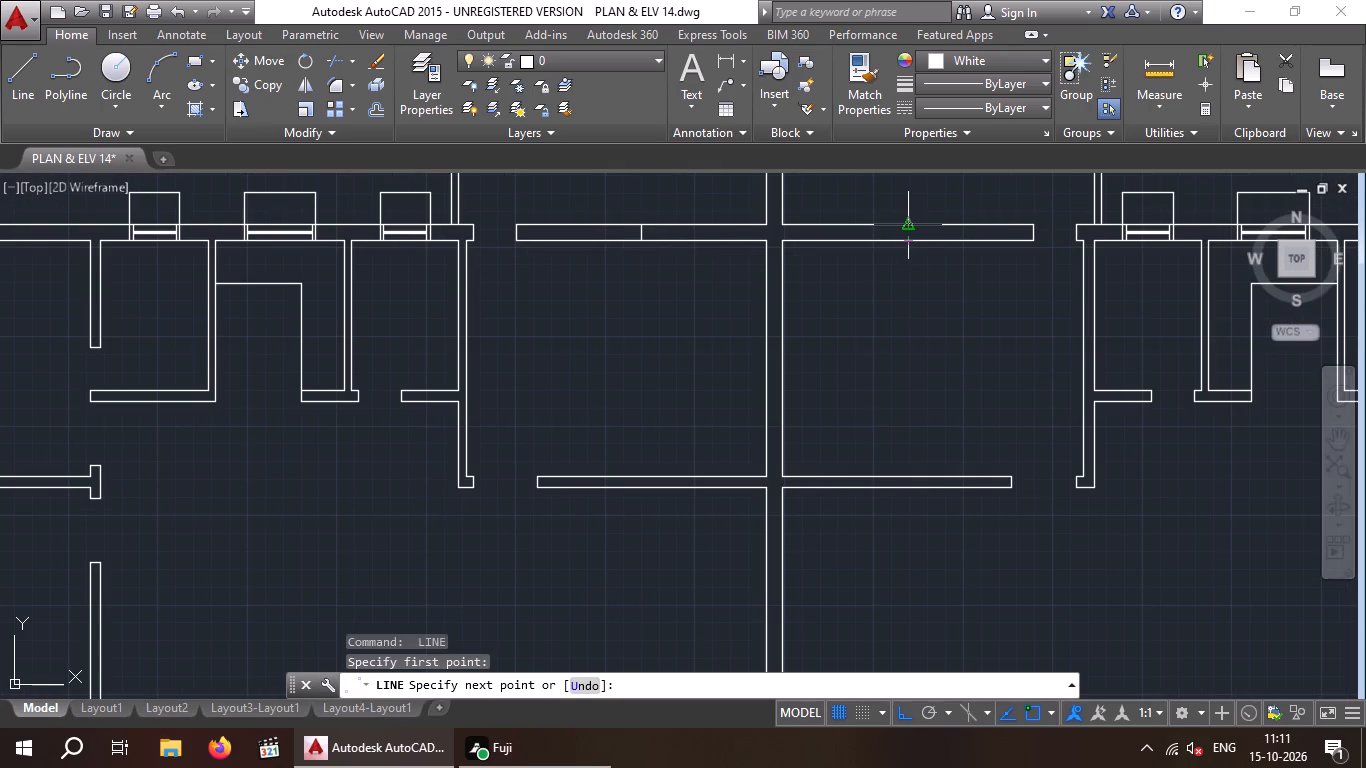
left_click(905, 225)
key("space")
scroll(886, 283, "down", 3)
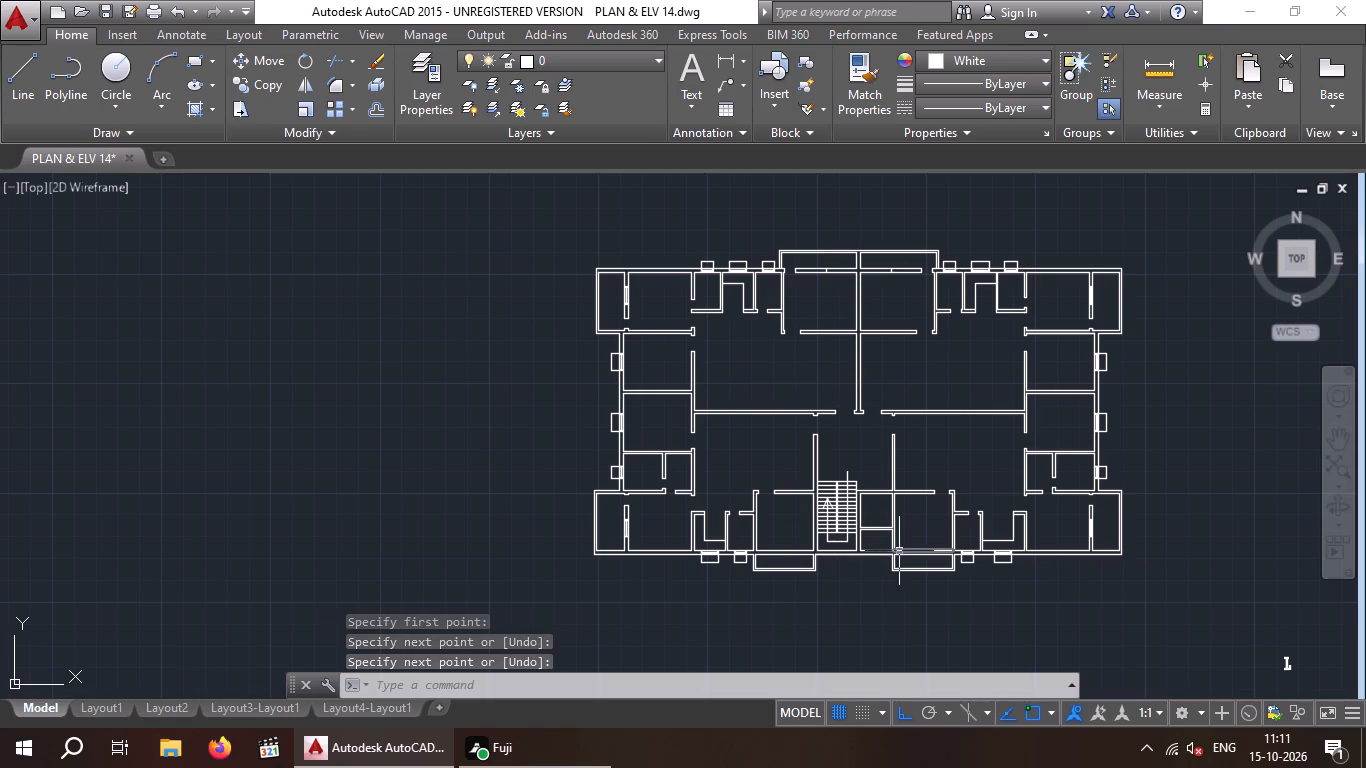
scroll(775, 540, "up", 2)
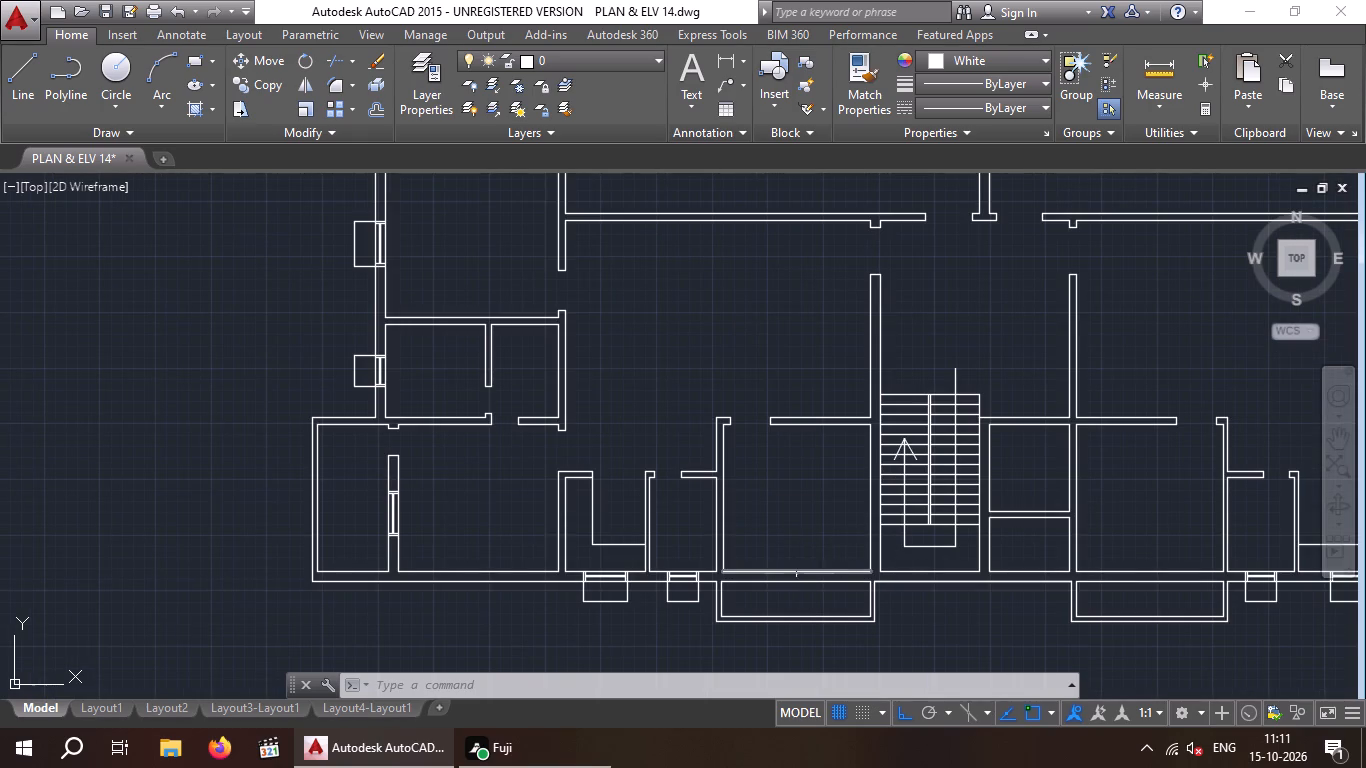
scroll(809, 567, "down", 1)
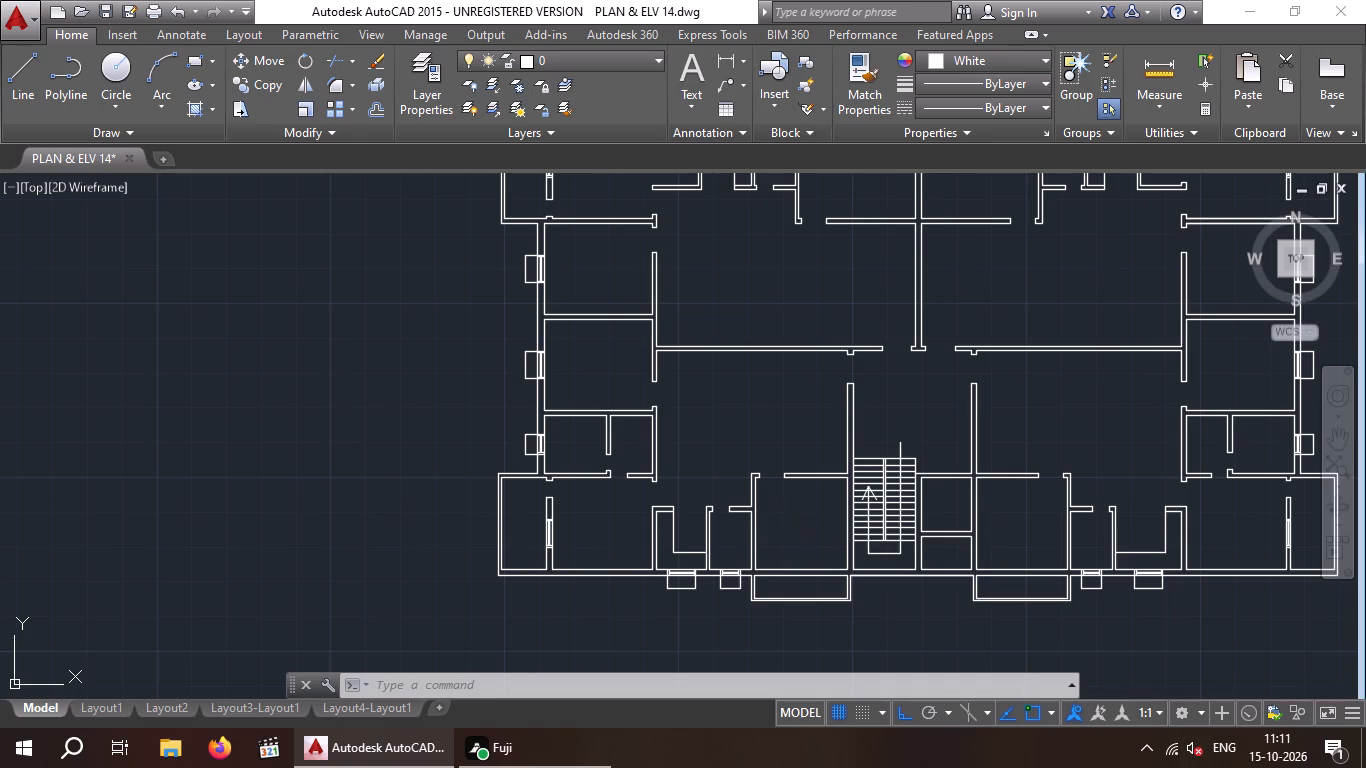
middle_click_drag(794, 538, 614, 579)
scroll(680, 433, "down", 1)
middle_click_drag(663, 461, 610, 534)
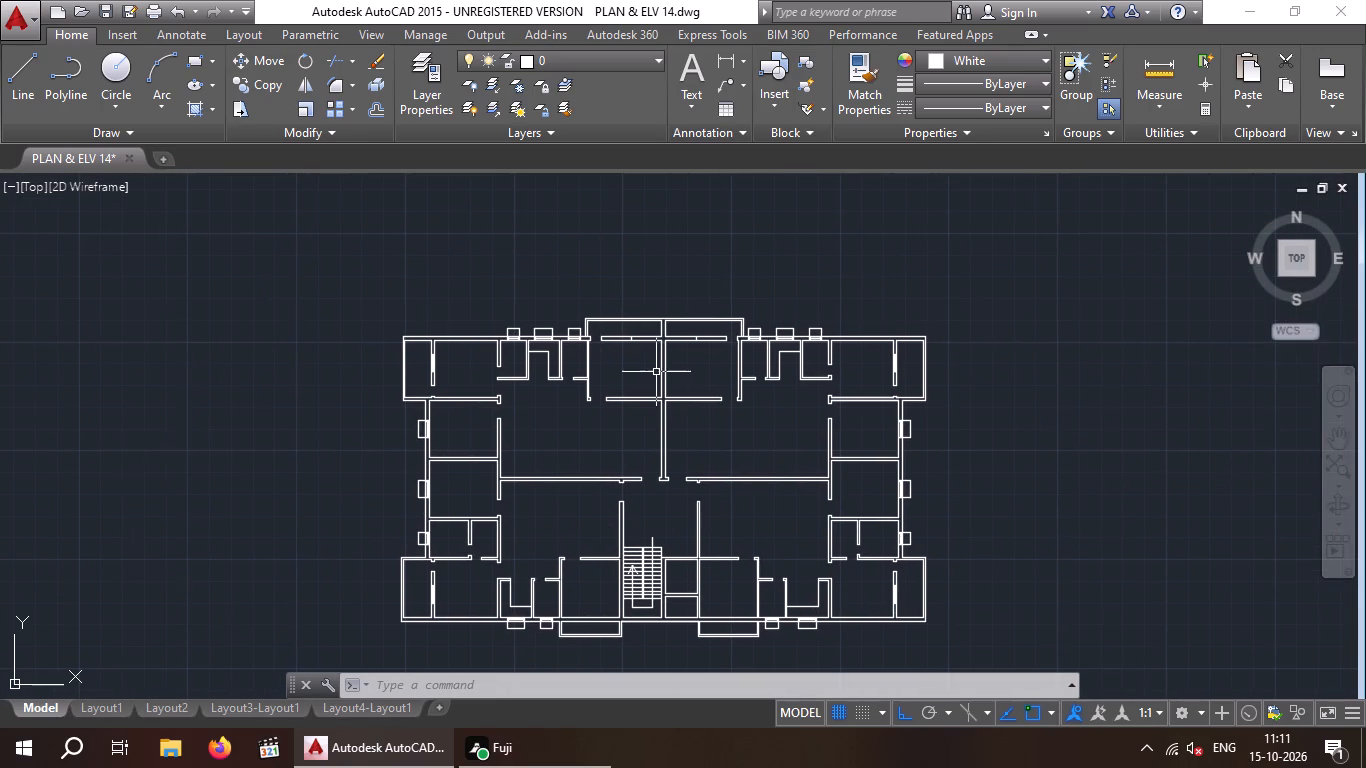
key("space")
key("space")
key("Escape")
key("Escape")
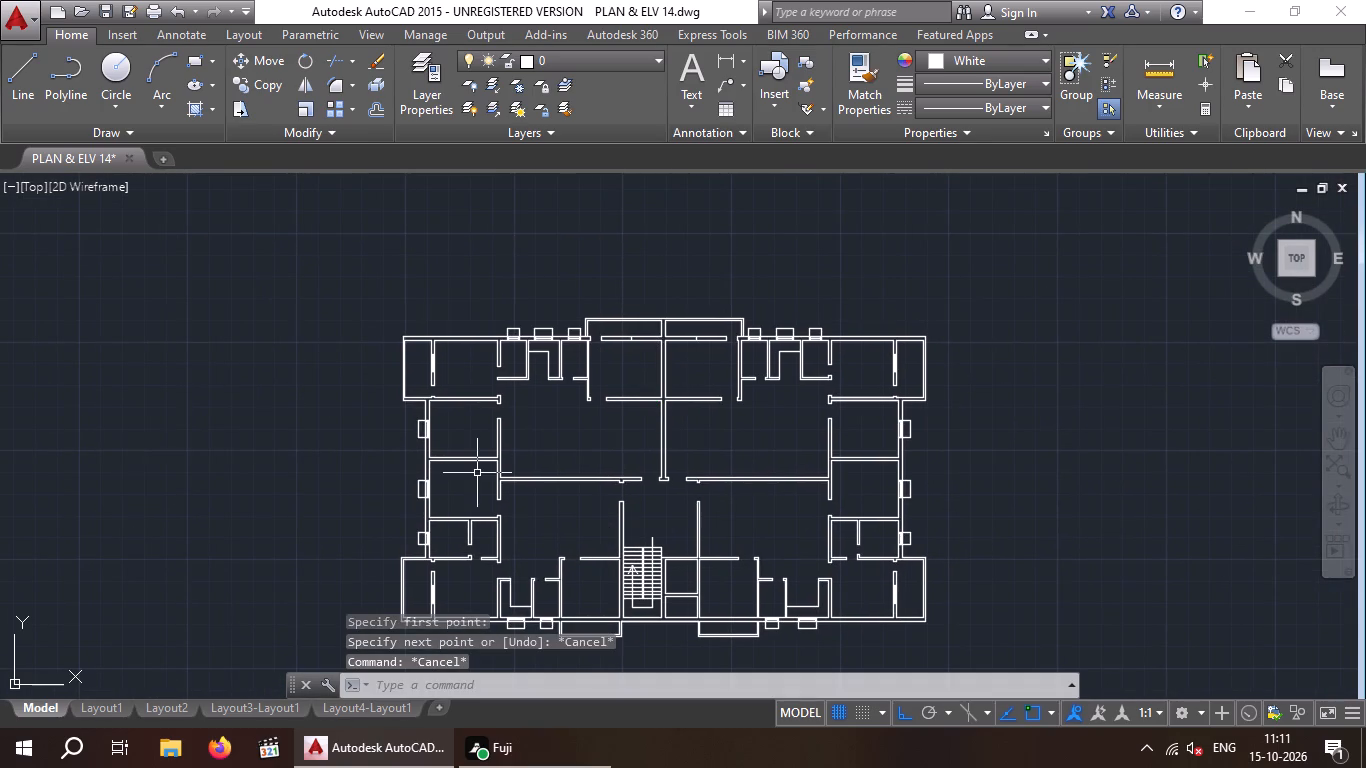
Copy the south wall's easternmost window, without its projection outline, by its centre onto the midpoints of both guide lines behind the north balcony.
scroll(477, 473, "down", 1)
middle_click_drag(476, 471, 532, 328)
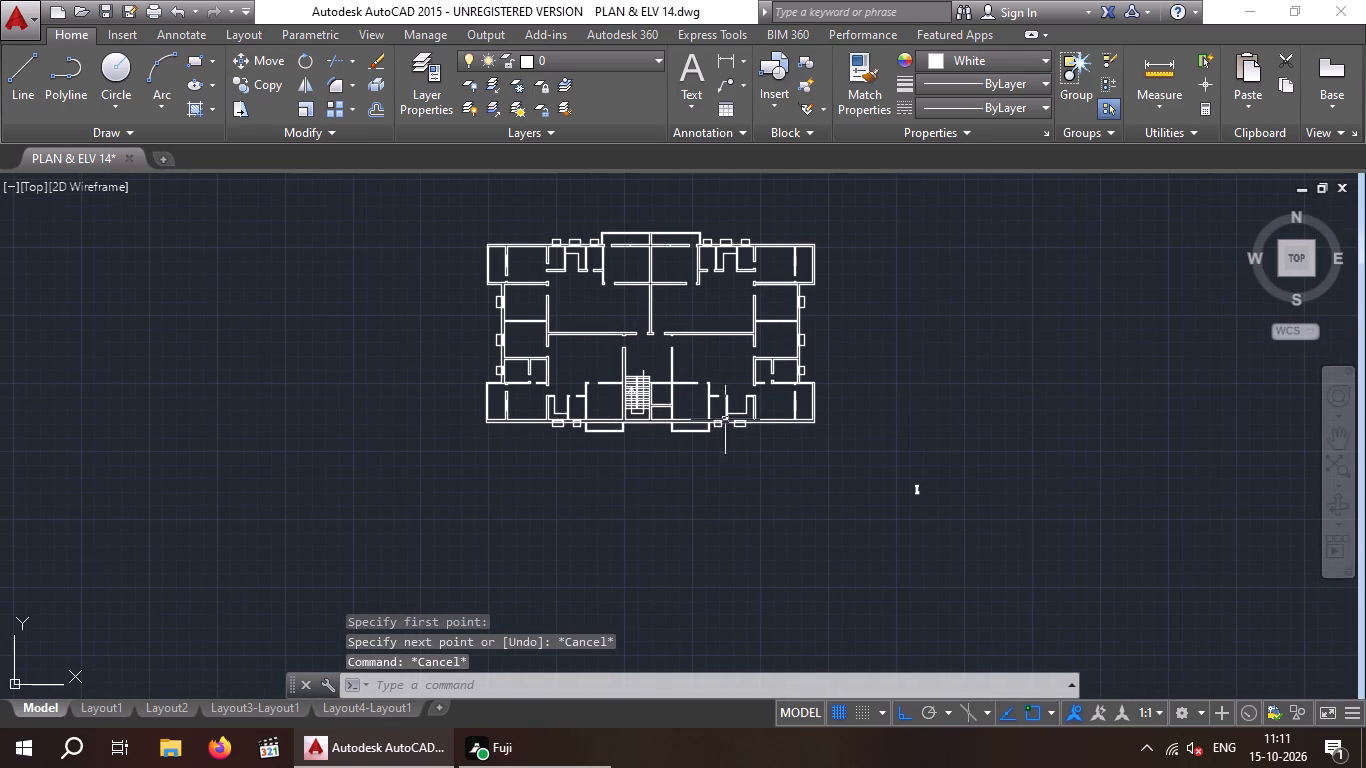
scroll(734, 417, "up", 8)
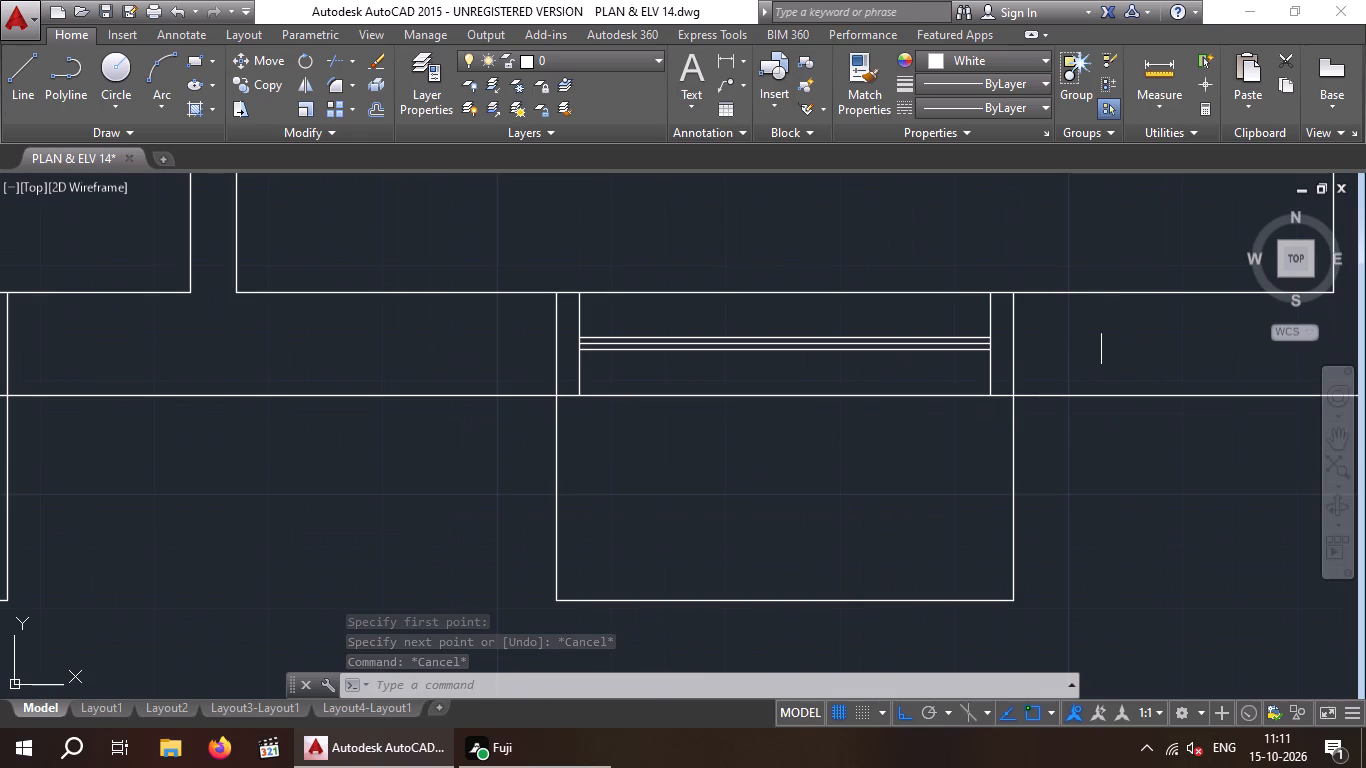
left_click_drag(1110, 325, 1100, 325)
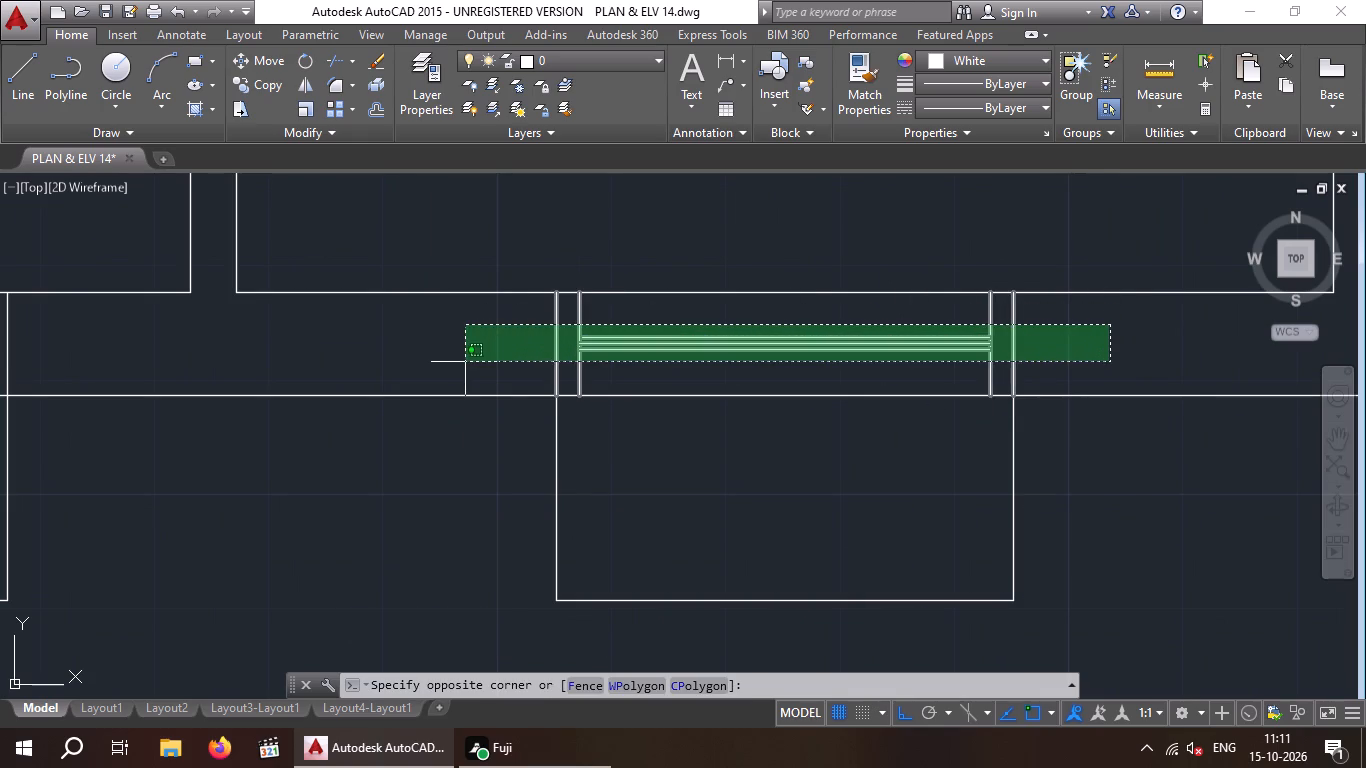
left_click(465, 362)
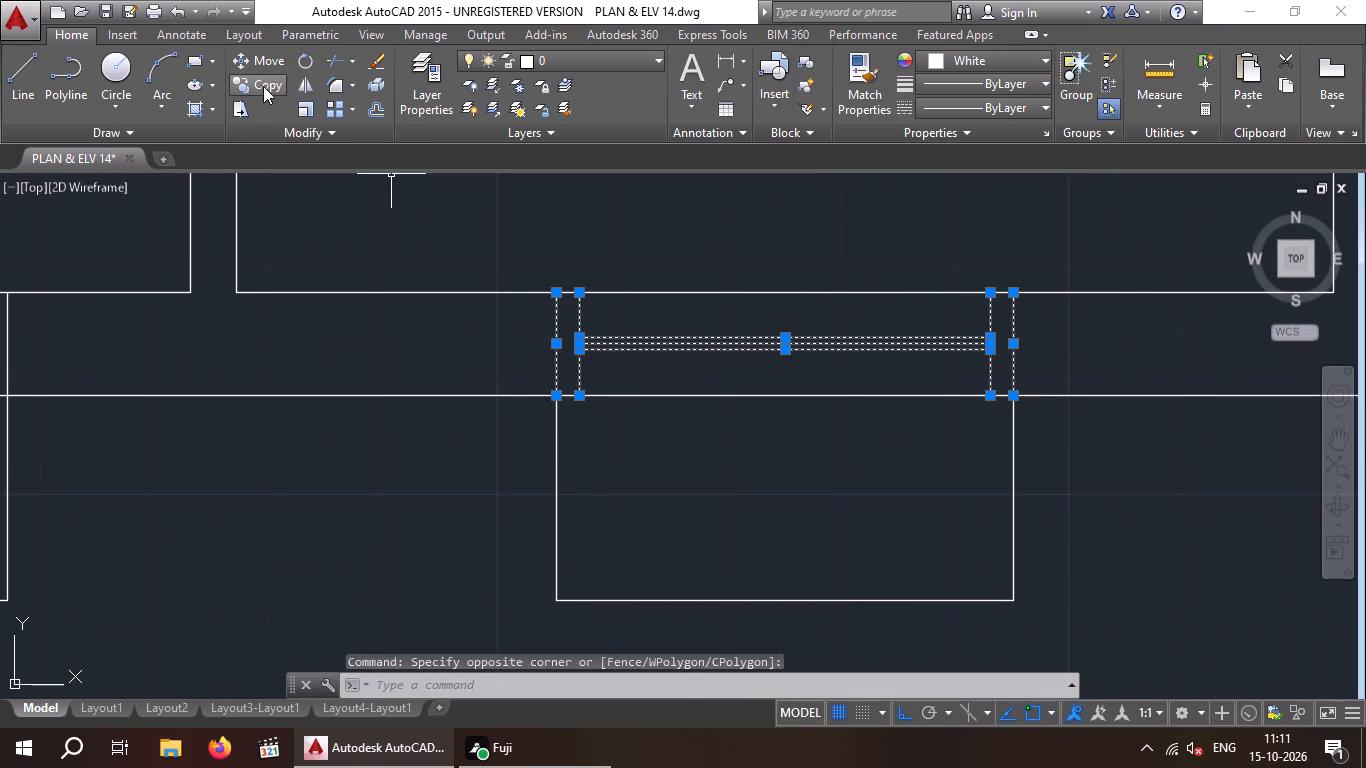
left_click(263, 86)
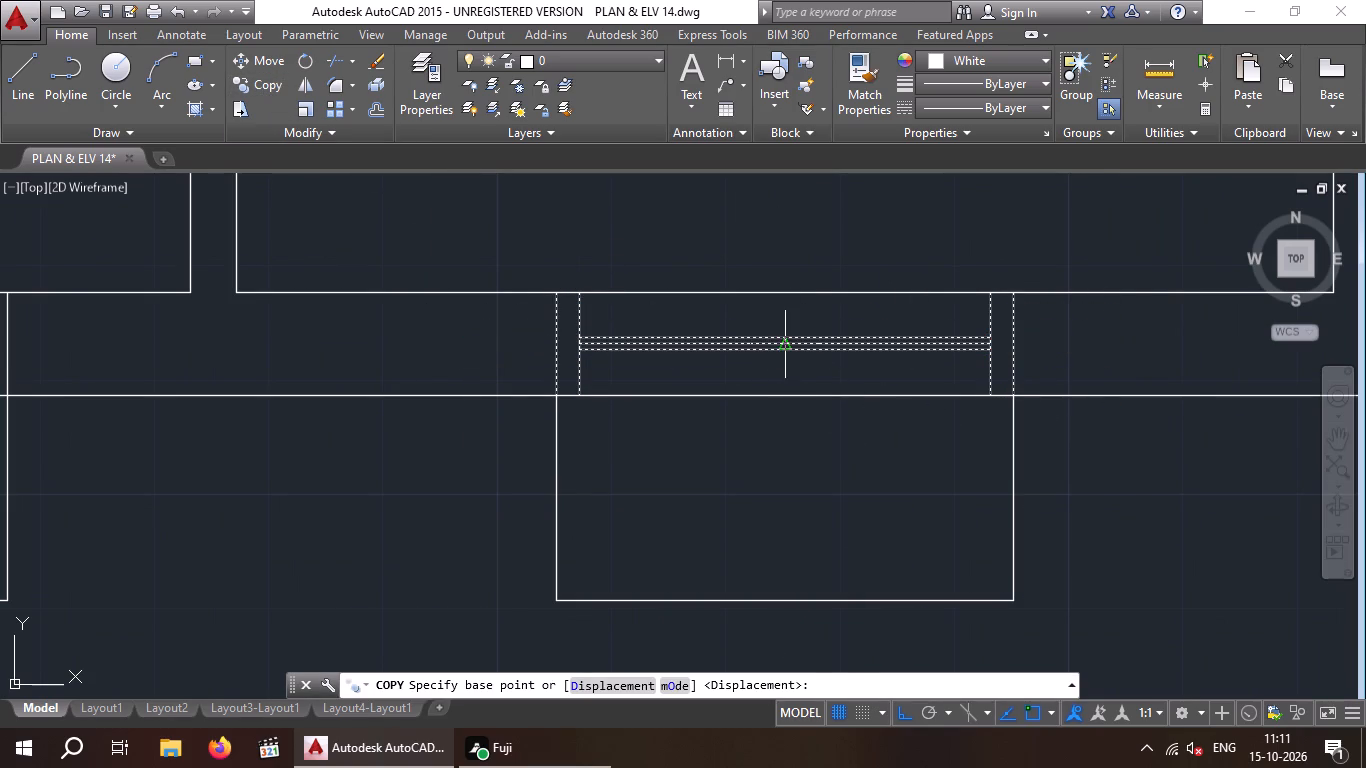
left_click(784, 343)
scroll(776, 345, "down", 10)
middle_click_drag(730, 336, 675, 549)
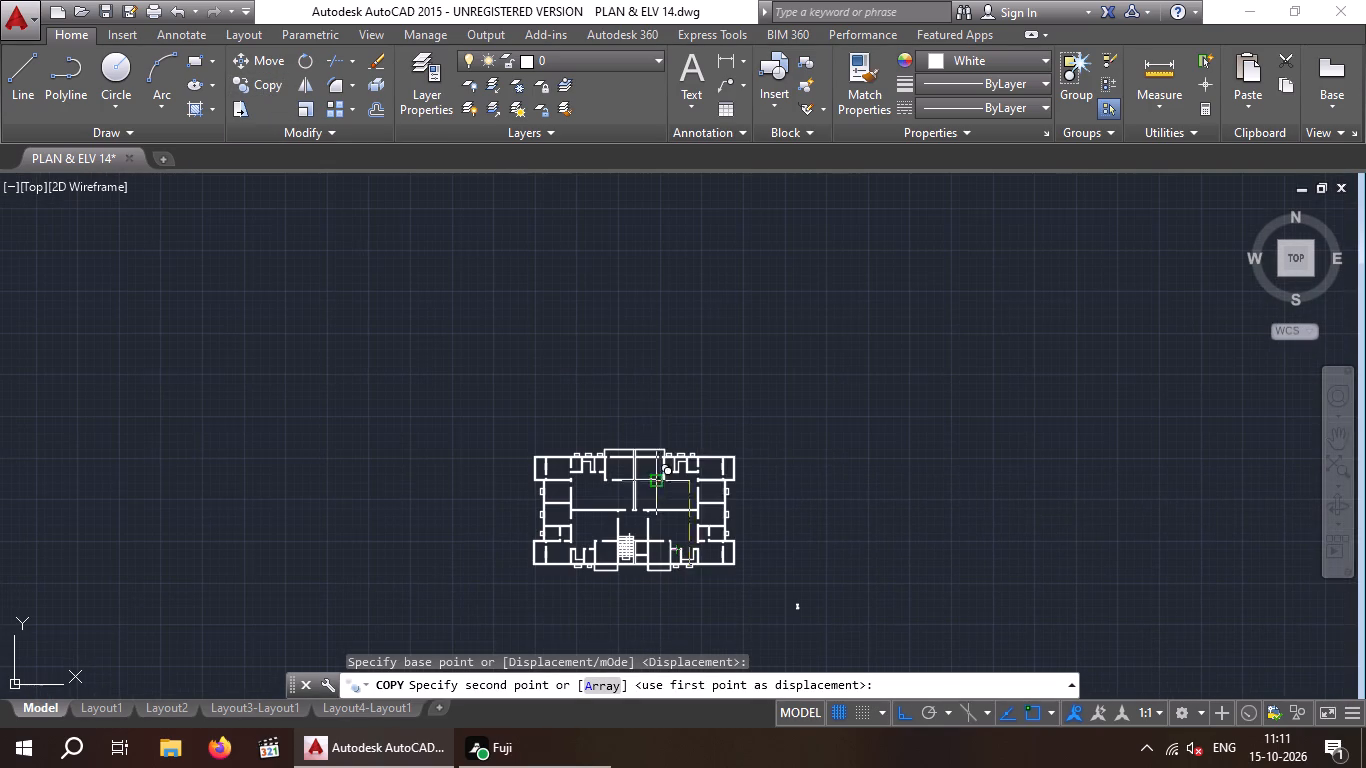
scroll(640, 458, "up", 8)
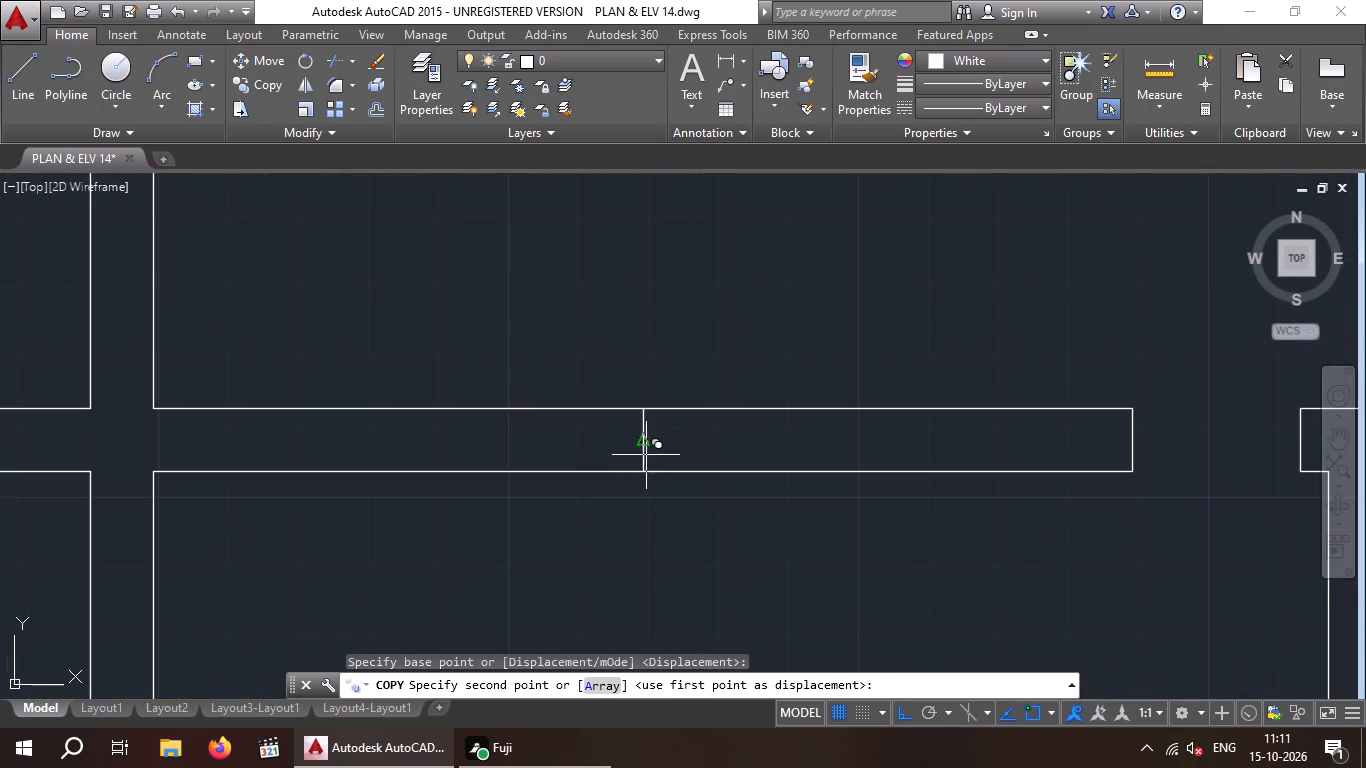
left_click(640, 438)
scroll(613, 470, "down", 4)
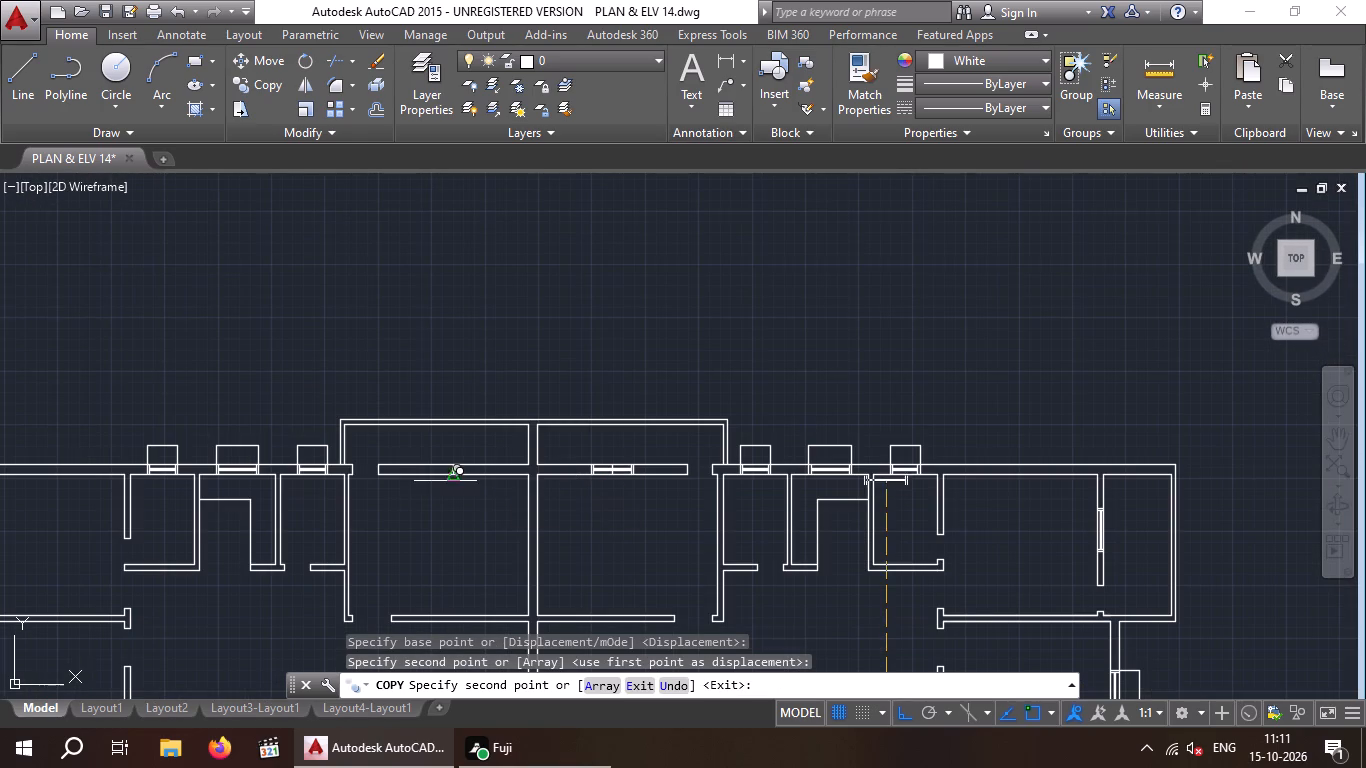
scroll(451, 474, "up", 3)
left_click(451, 466)
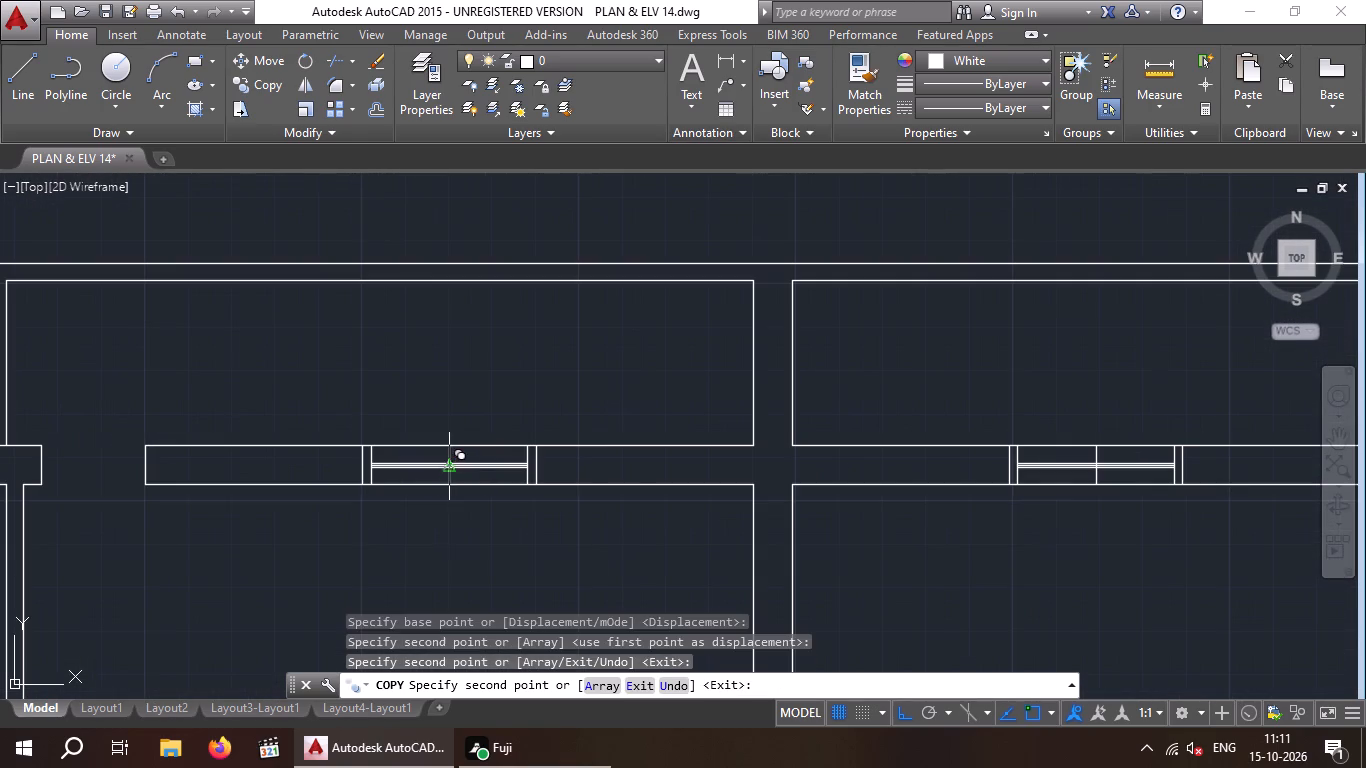
key("Escape")
Erase the two midpoint guide lines crossing the new windows behind the north balcony.
scroll(463, 488, "up", 5)
left_click_drag(457, 374, 343, 432)
left_click(209, 416)
scroll(290, 420, "down", 7)
scroll(807, 422, "up", 2)
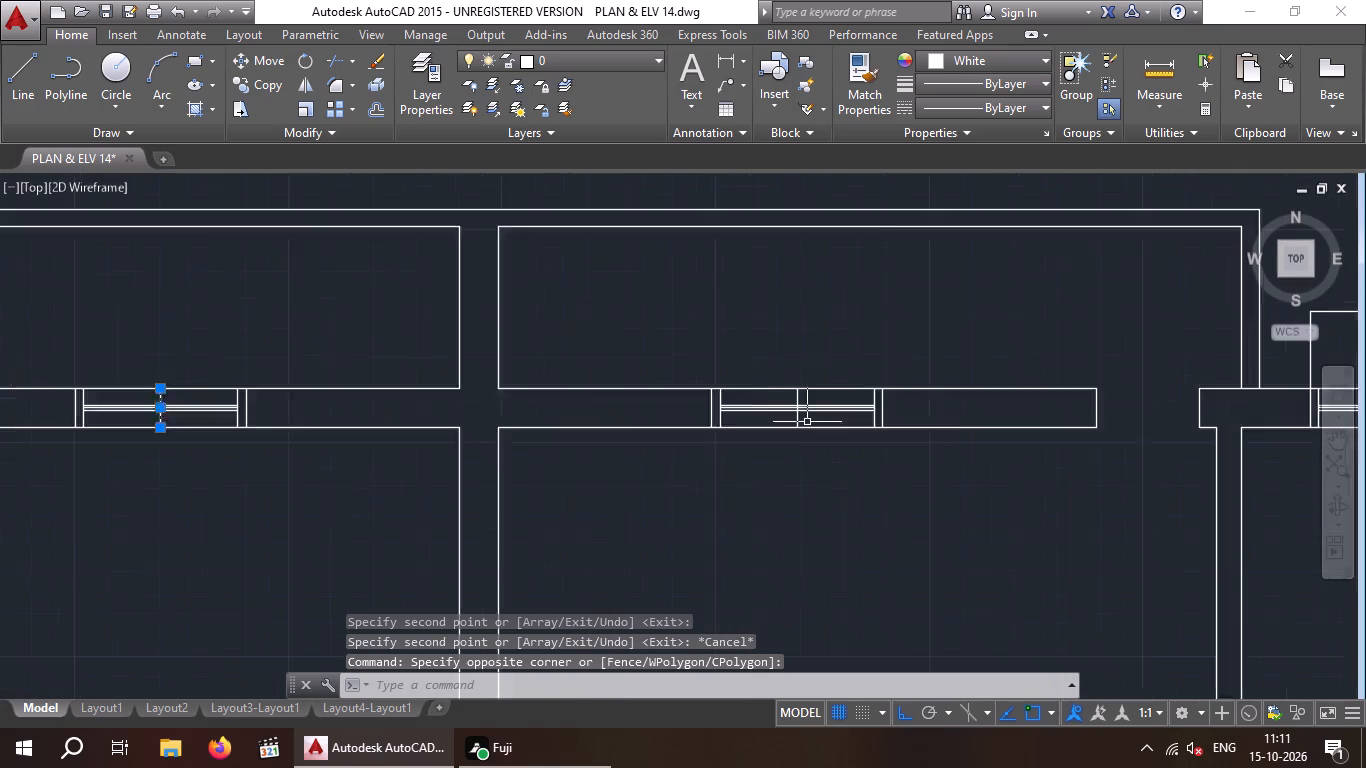
scroll(807, 422, "up", 2)
left_click_drag(817, 406, 751, 422)
left_click(701, 421)
key("Delete")
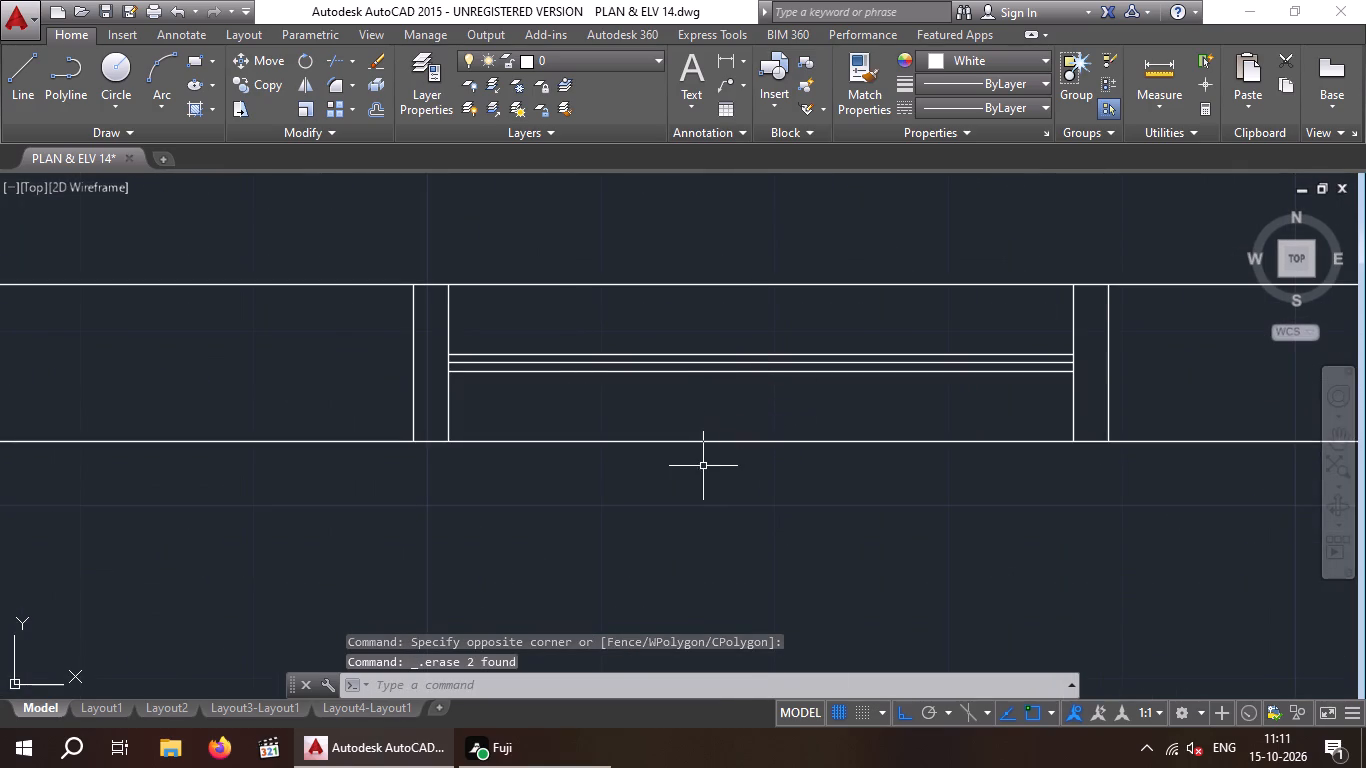
Offset the inner east side line of the eastern south balcony 4" inward.
scroll(710, 466, "down", 8)
middle_click_drag(716, 507, 720, 427)
scroll(674, 454, "up", 2)
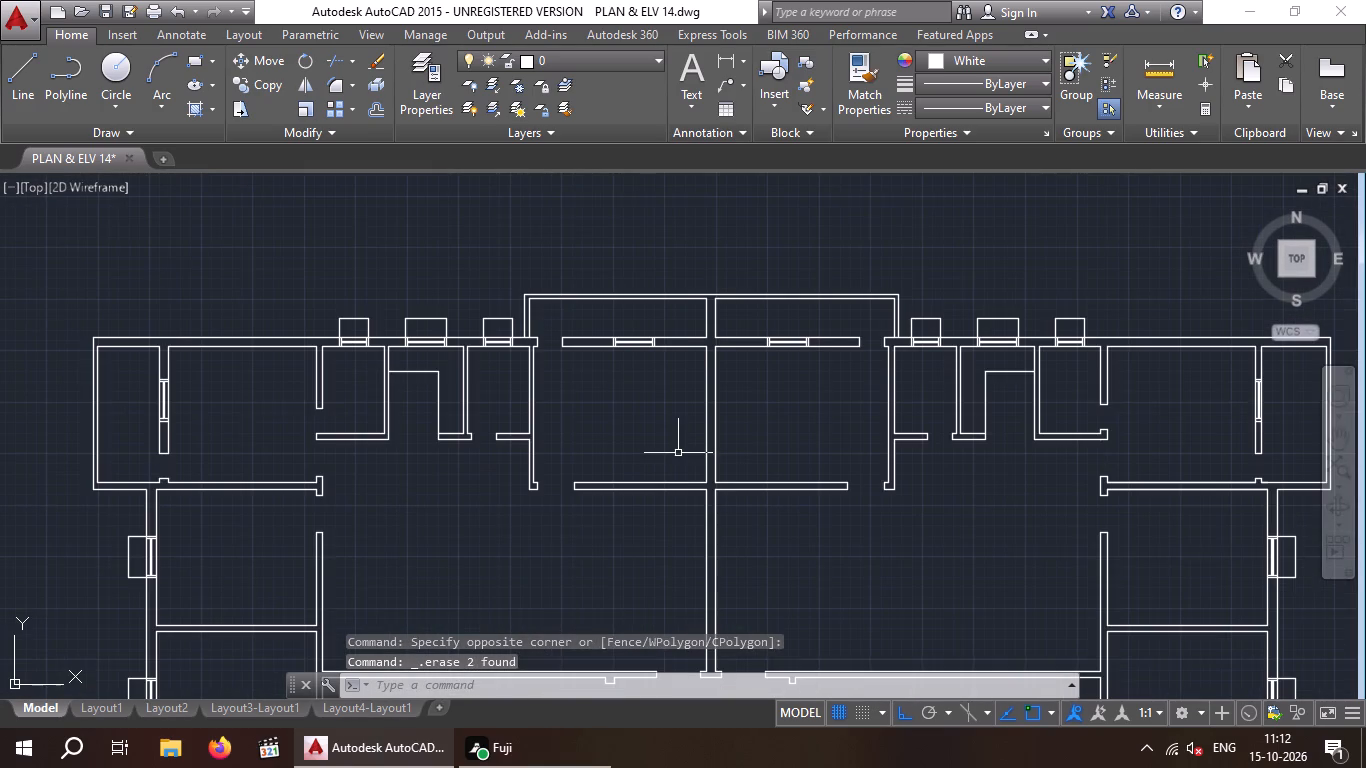
middle_click_drag(678, 453, 690, 398)
scroll(711, 372, "down", 2)
middle_click_drag(777, 446, 765, 365)
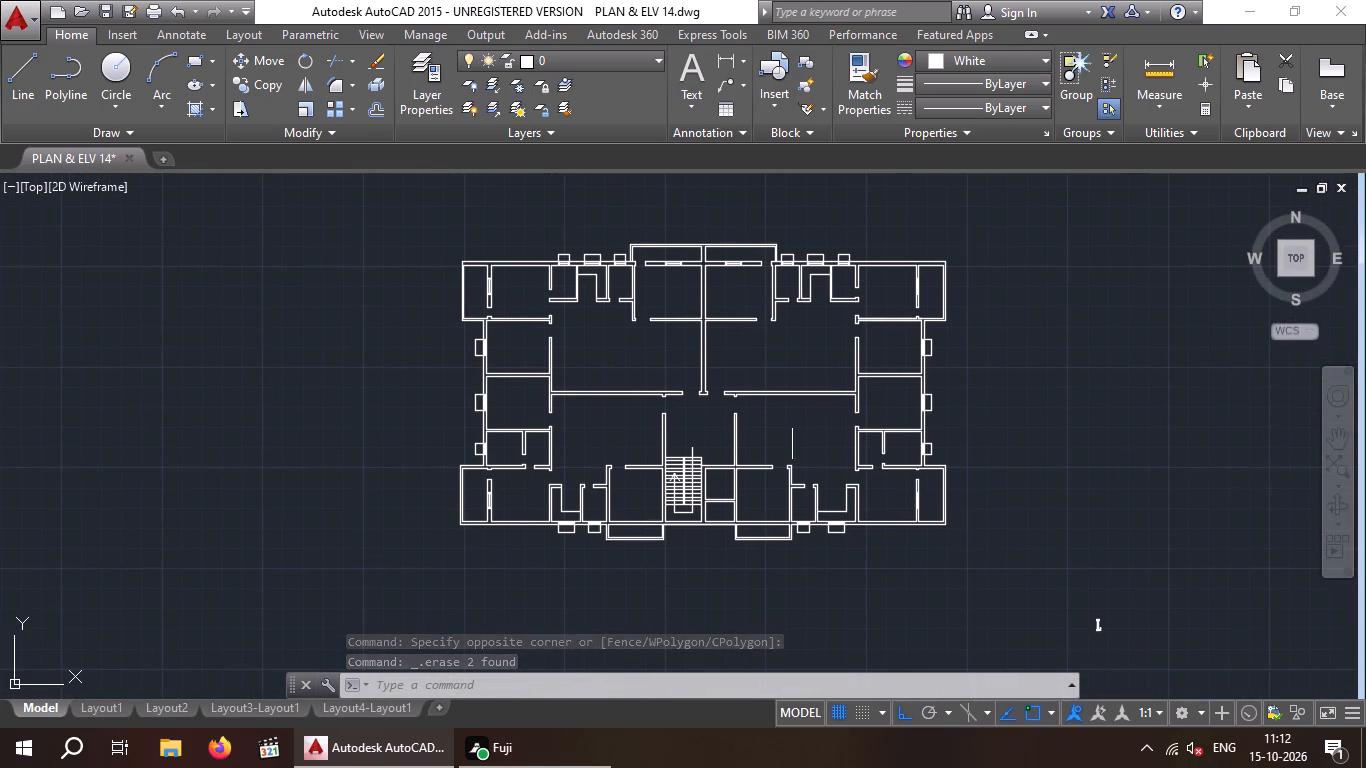
middle_click_drag(759, 512, 708, 427)
scroll(714, 446, "up", 4)
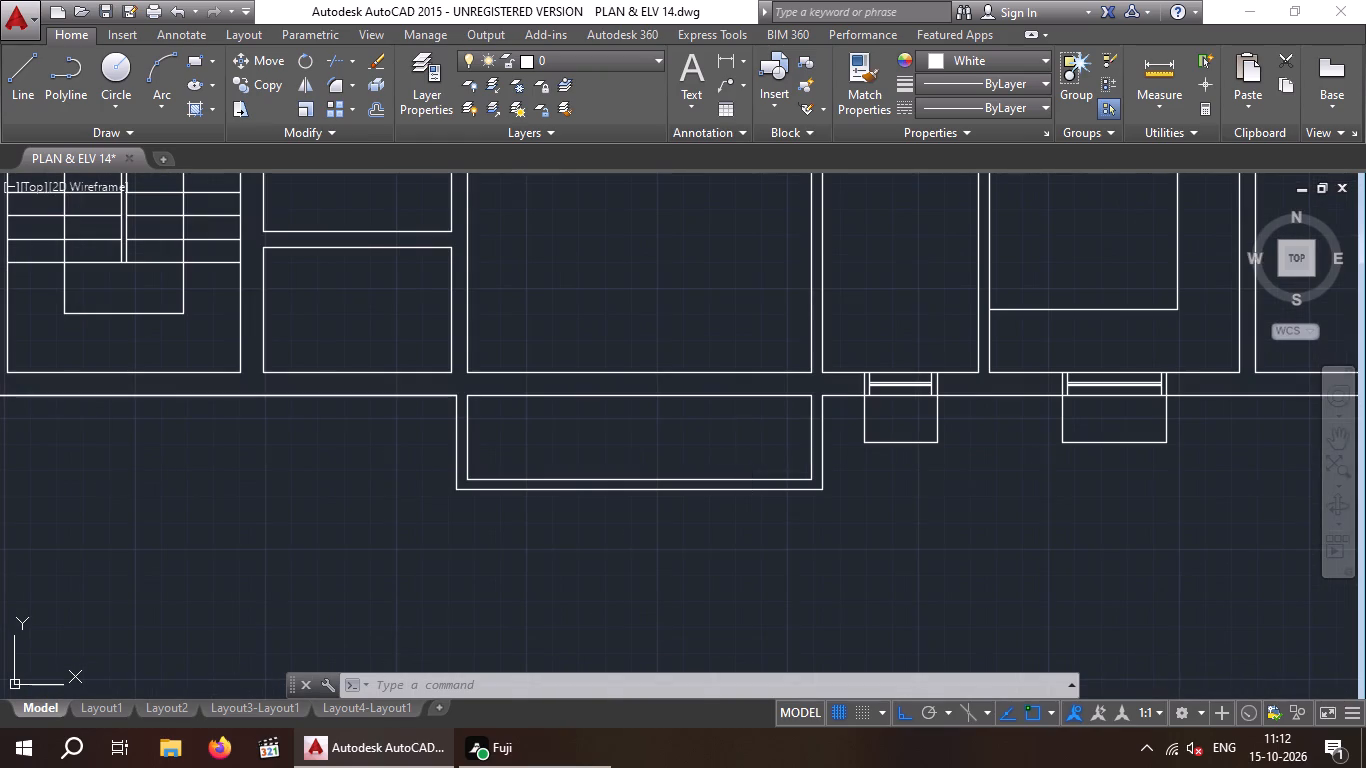
scroll(773, 437, "down", 3)
middle_click_drag(764, 442, 680, 436)
scroll(764, 441, "up", 1)
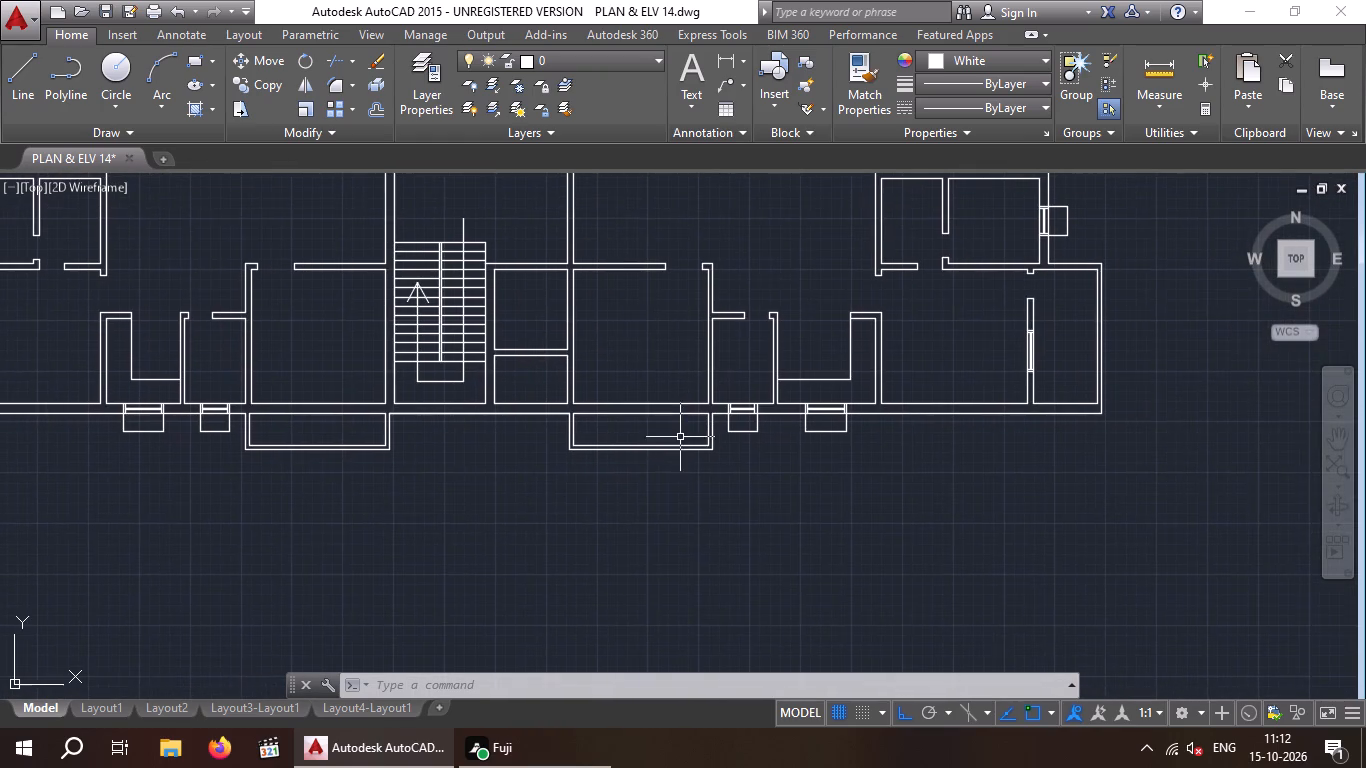
scroll(693, 416, "up", 2)
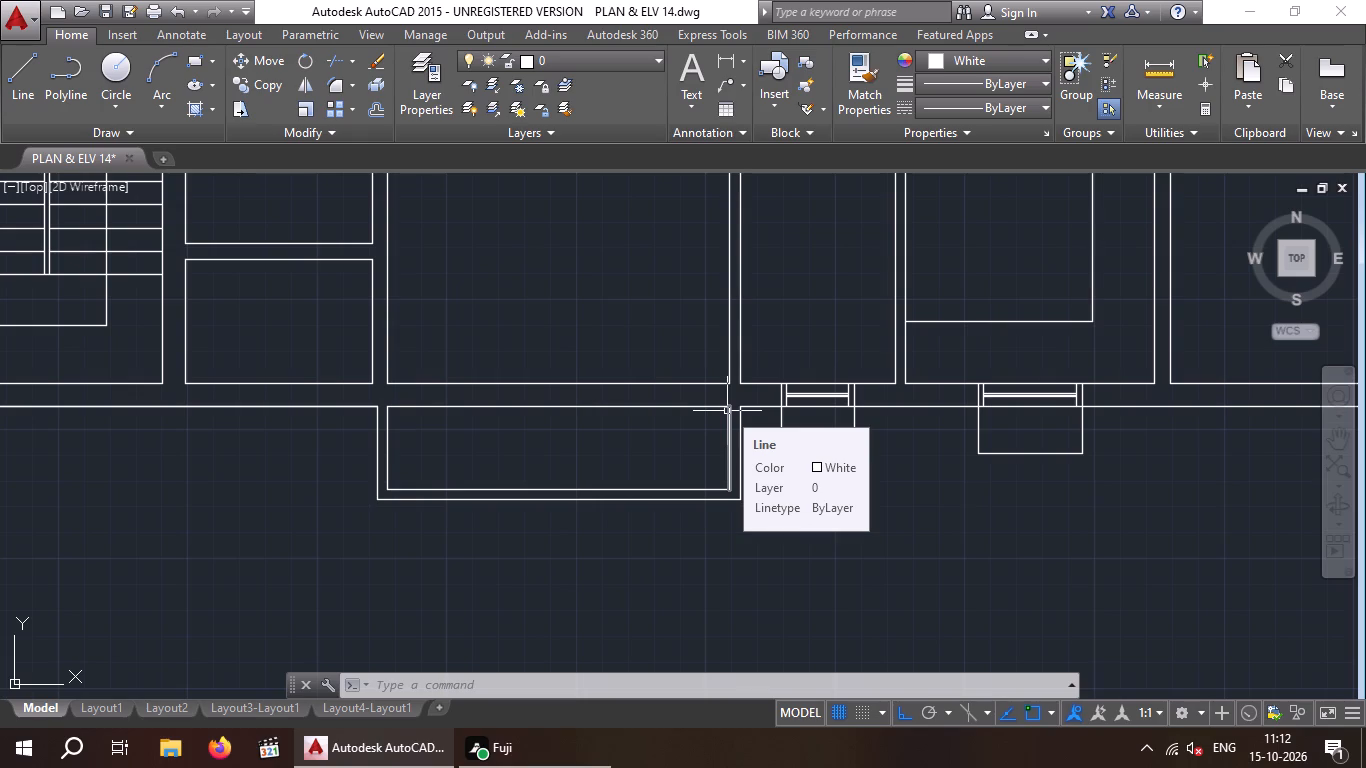
key("o")
key("Return")
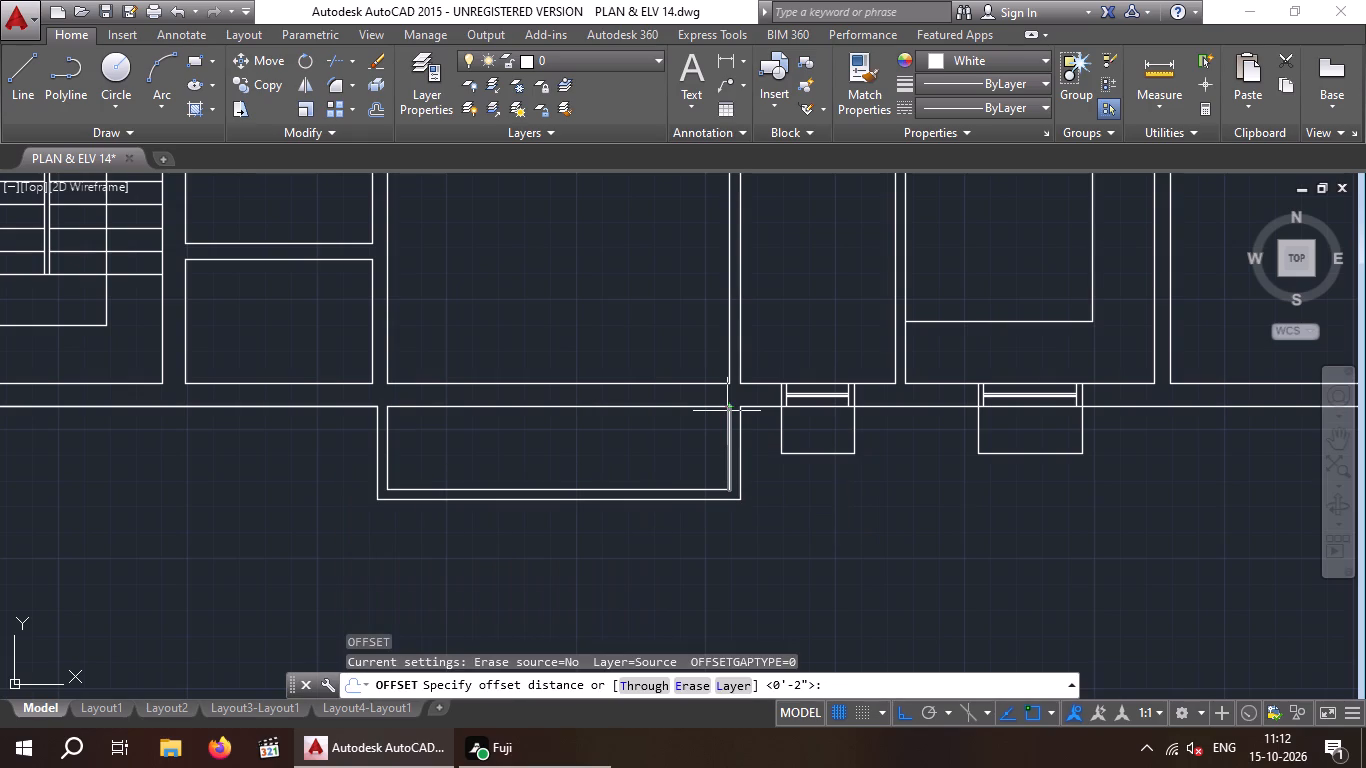
type("4\"")
key("Return")
left_click_drag(730, 445, 695, 453)
left_click(673, 454)
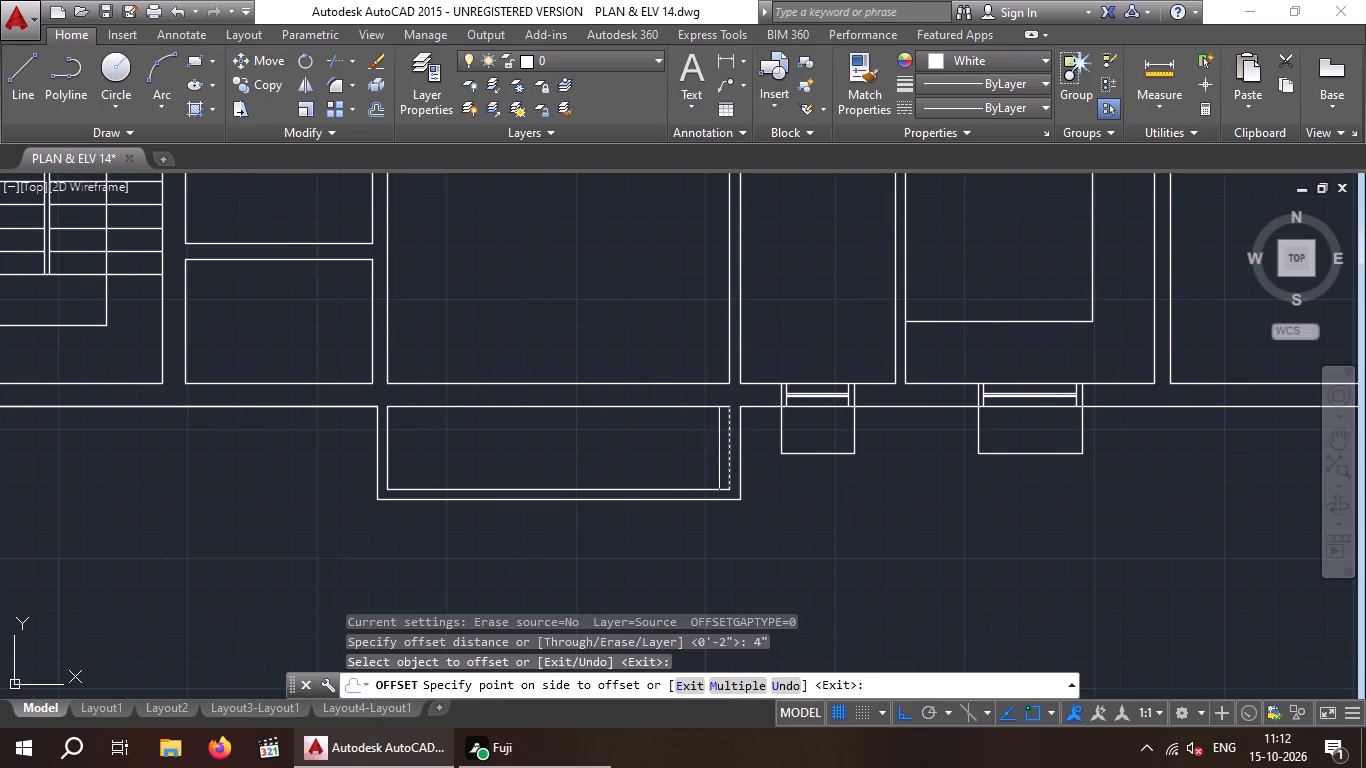
Offset the inner west side line of the western south balcony 4" inward.
scroll(642, 455, "down", 2)
scroll(222, 453, "up", 2)
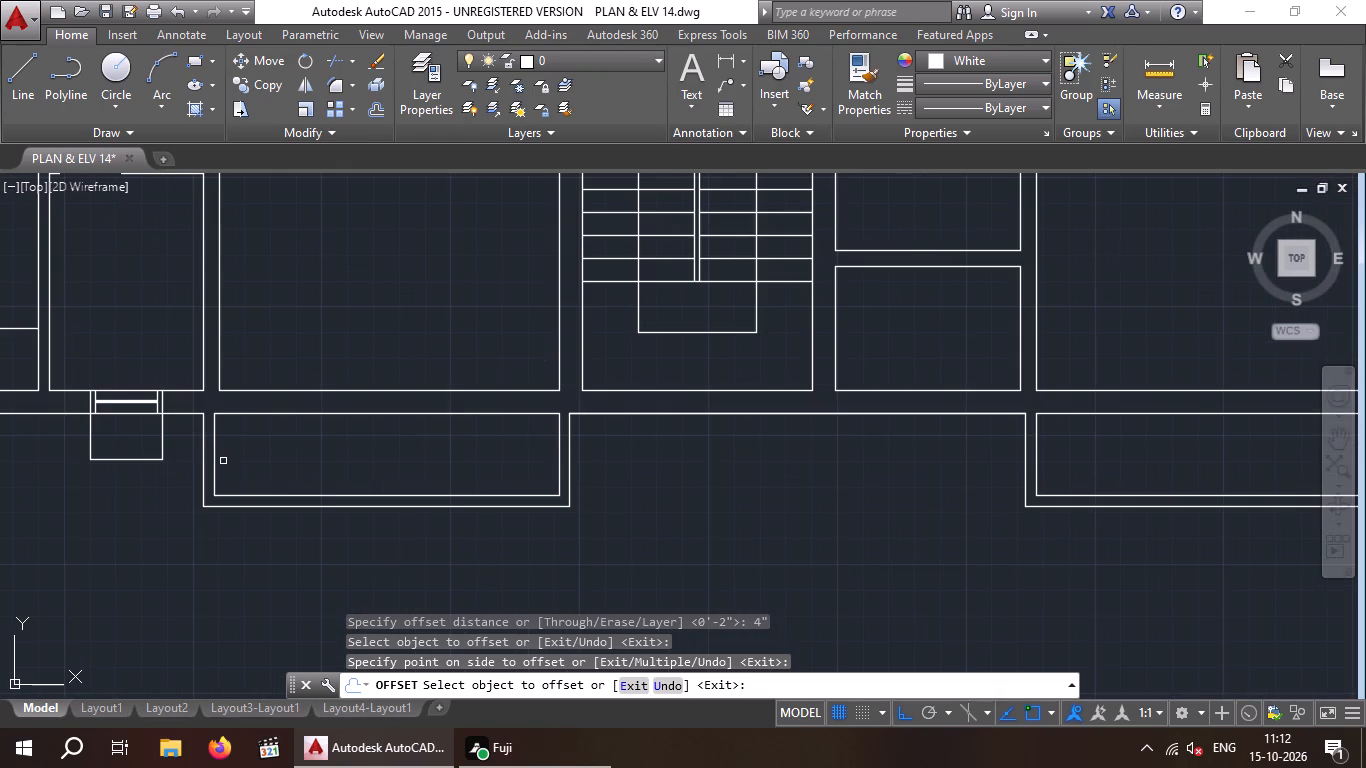
left_click_drag(212, 458, 237, 460)
left_click(282, 458)
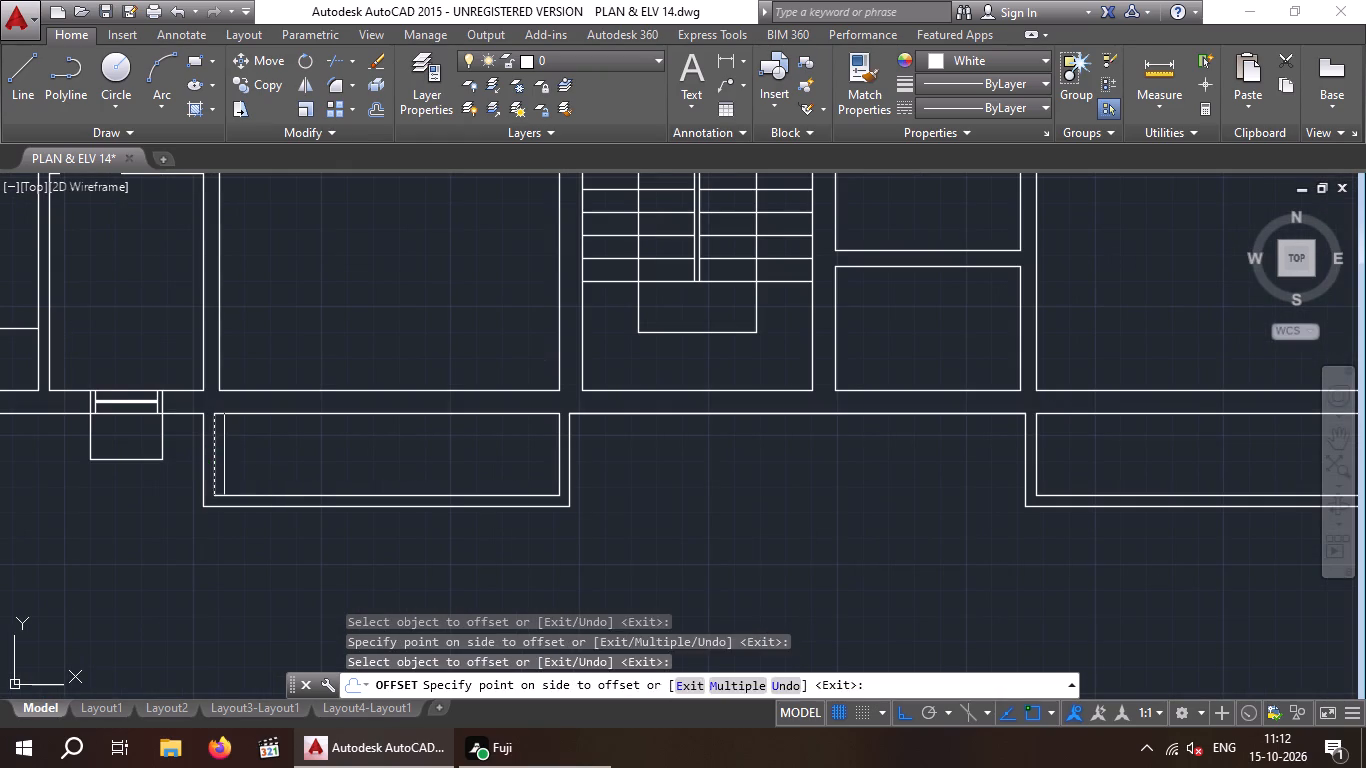
key("Escape")
key("Escape")
key("Escape")
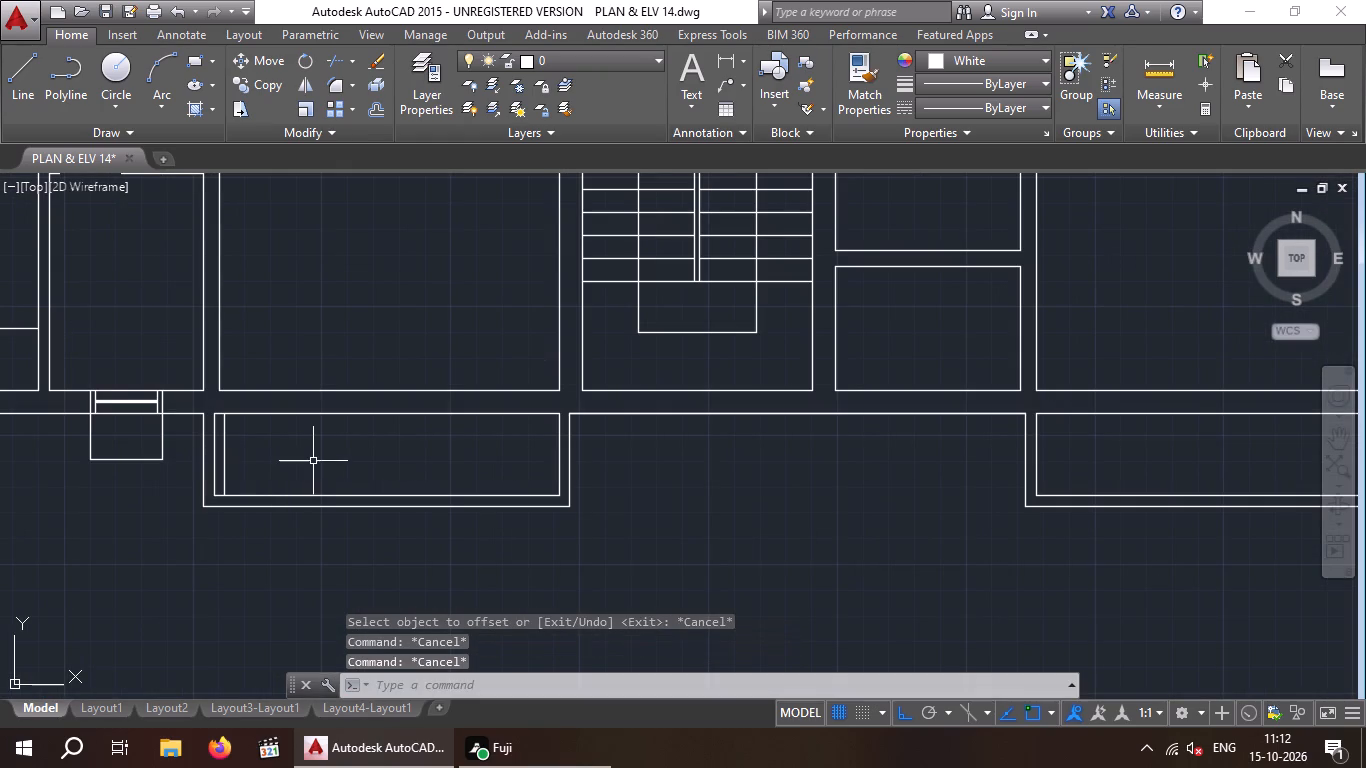
Extend the offset side line of each south balcony north across the building wall to its inner face.
key("e")
type("X")
key("space")
key("space")
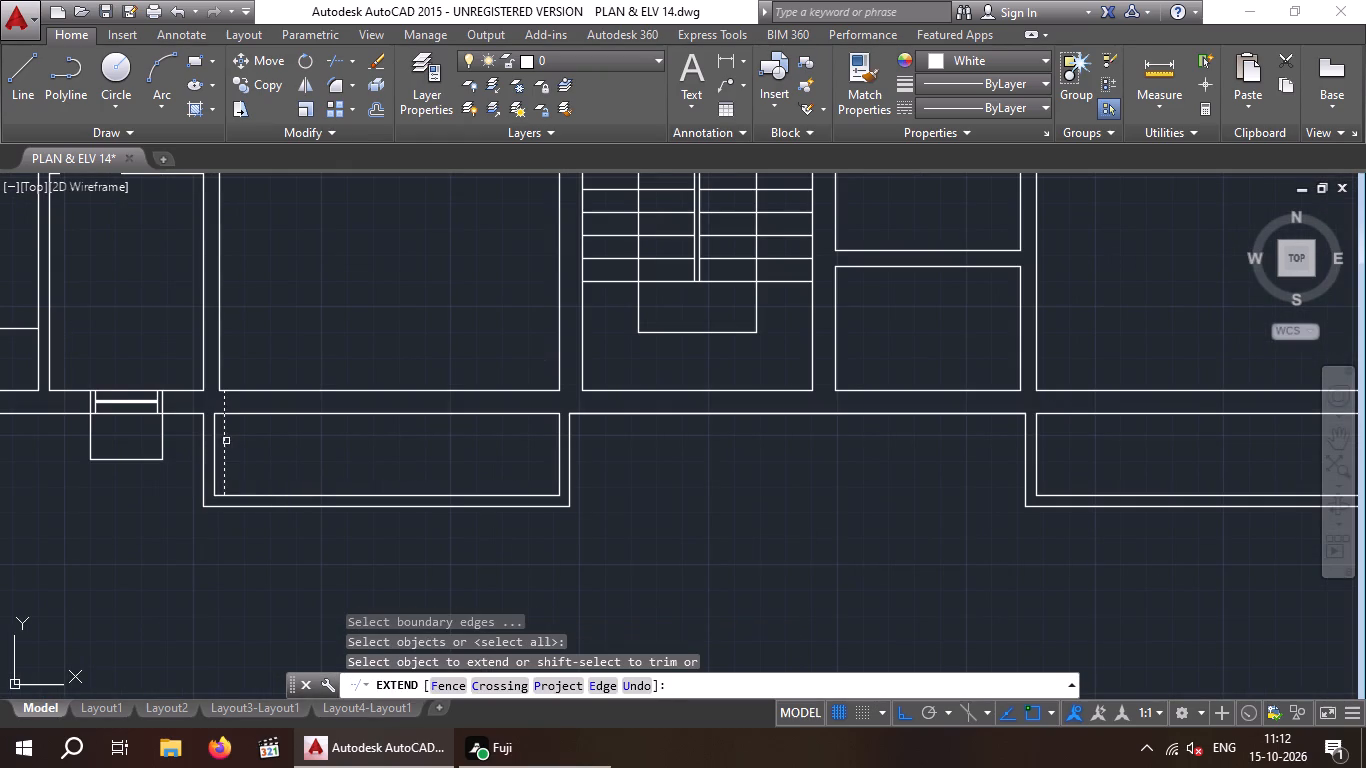
left_click(226, 436)
scroll(341, 439, "down", 1)
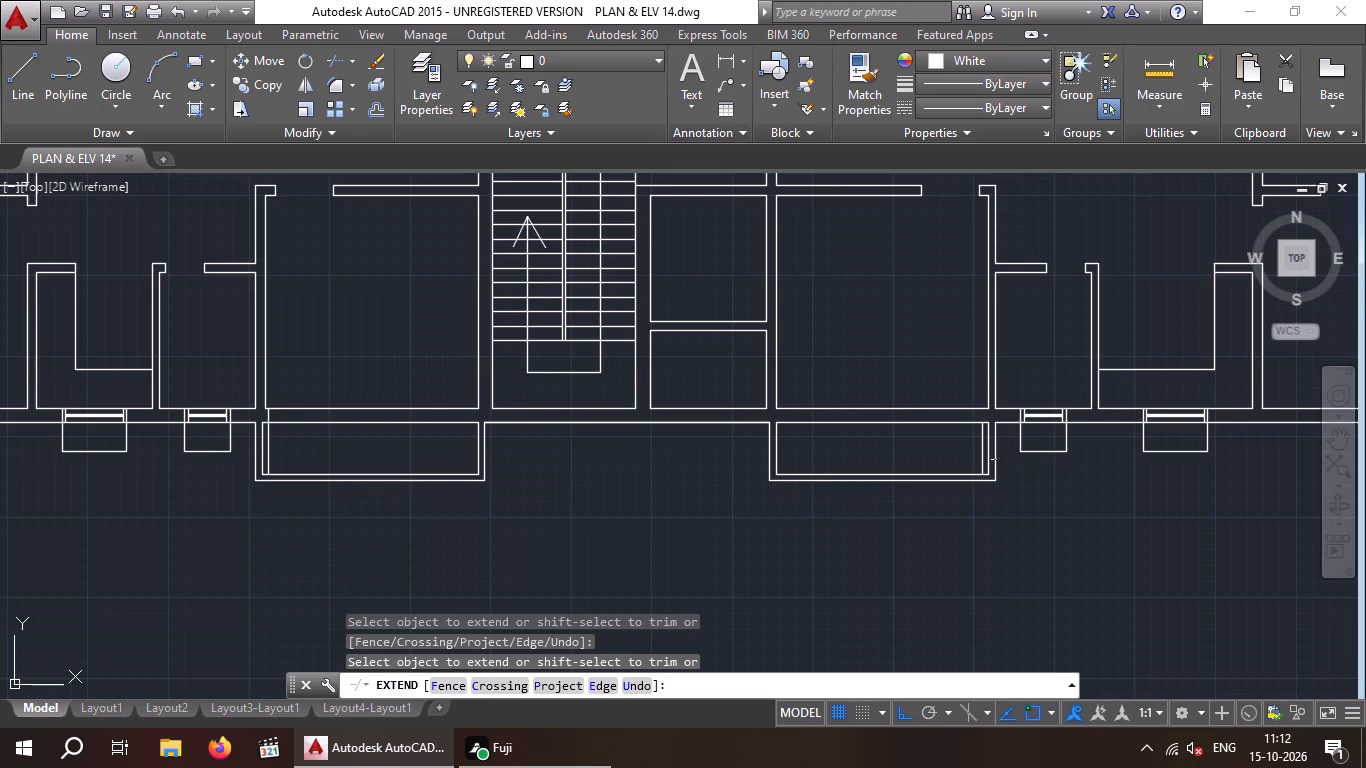
scroll(984, 446, "up", 2)
left_click(976, 442)
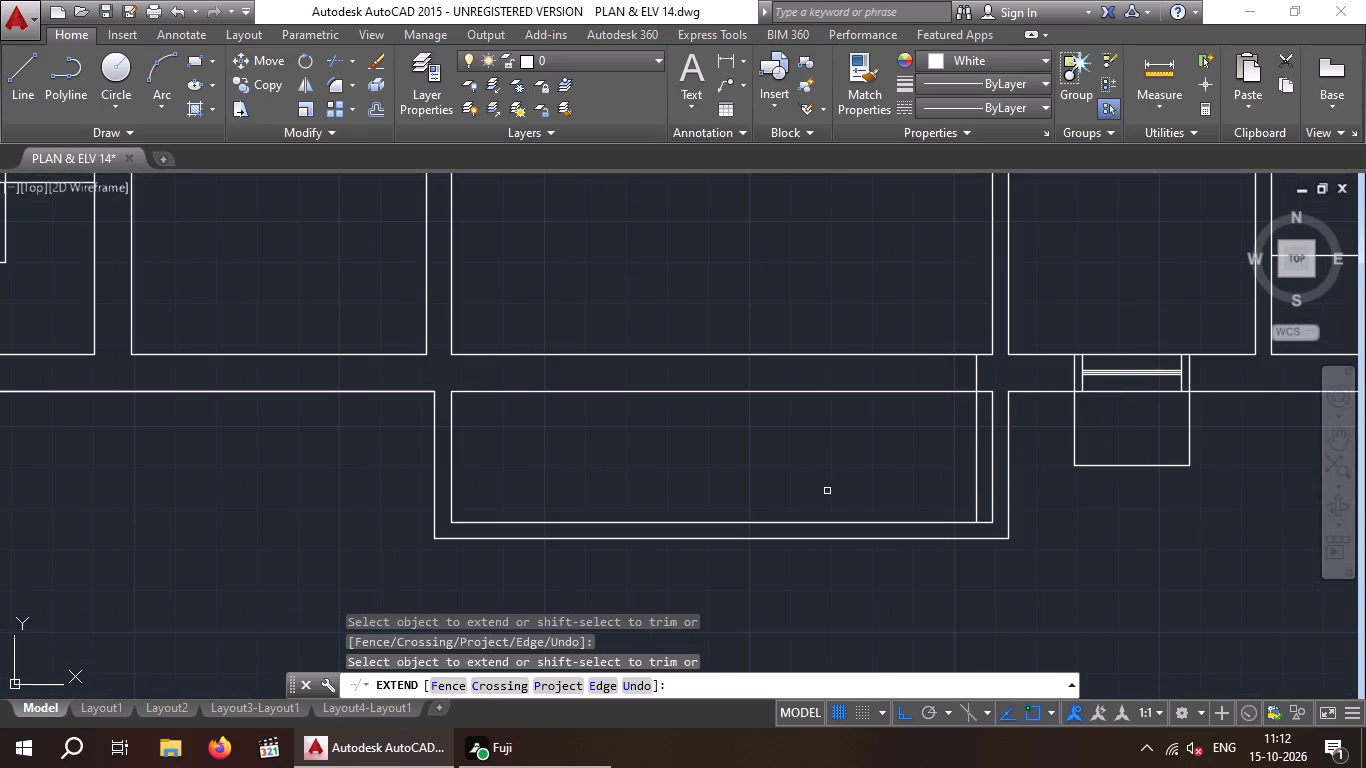
key("Escape")
key("Escape")
key("t")
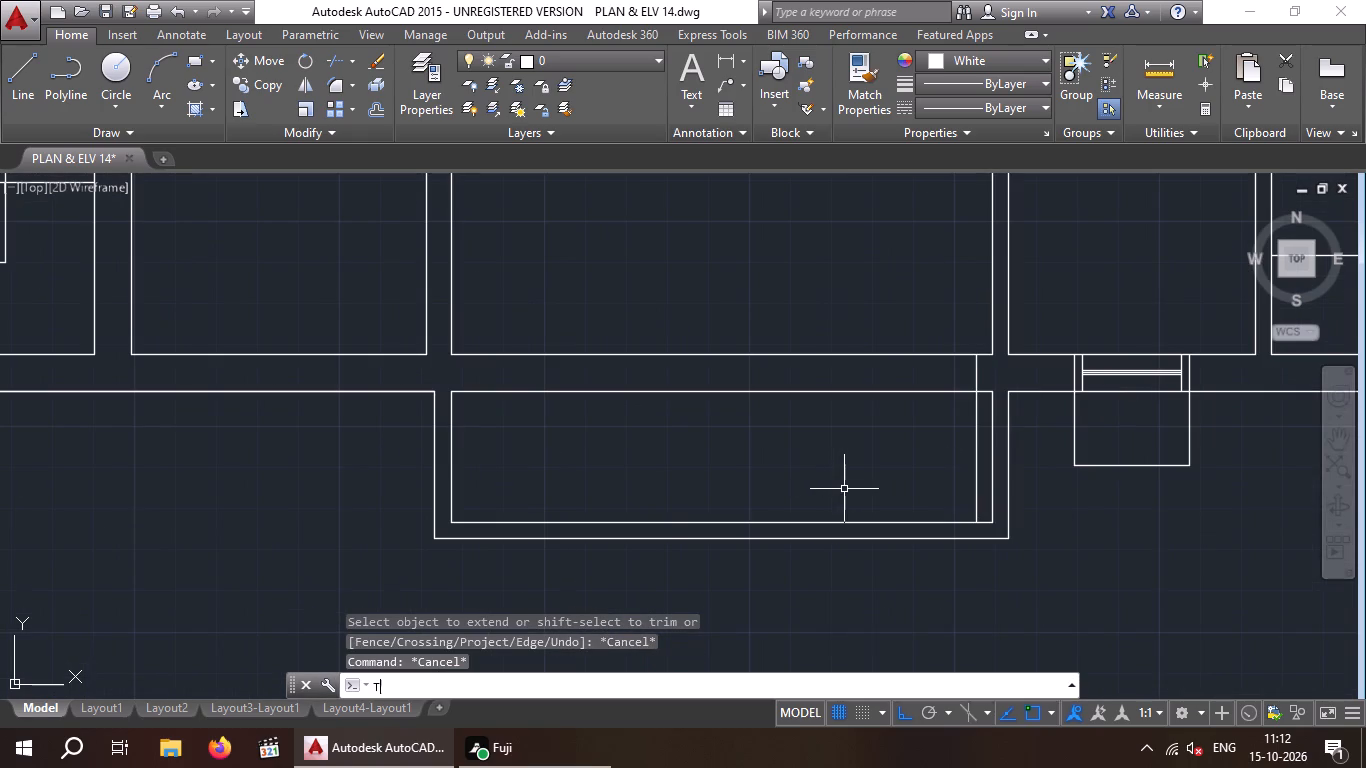
key("Escape")
key("Escape")
Offset the extended line in each south balcony 2' inward to mark the other jamb of the opening.
key("o")
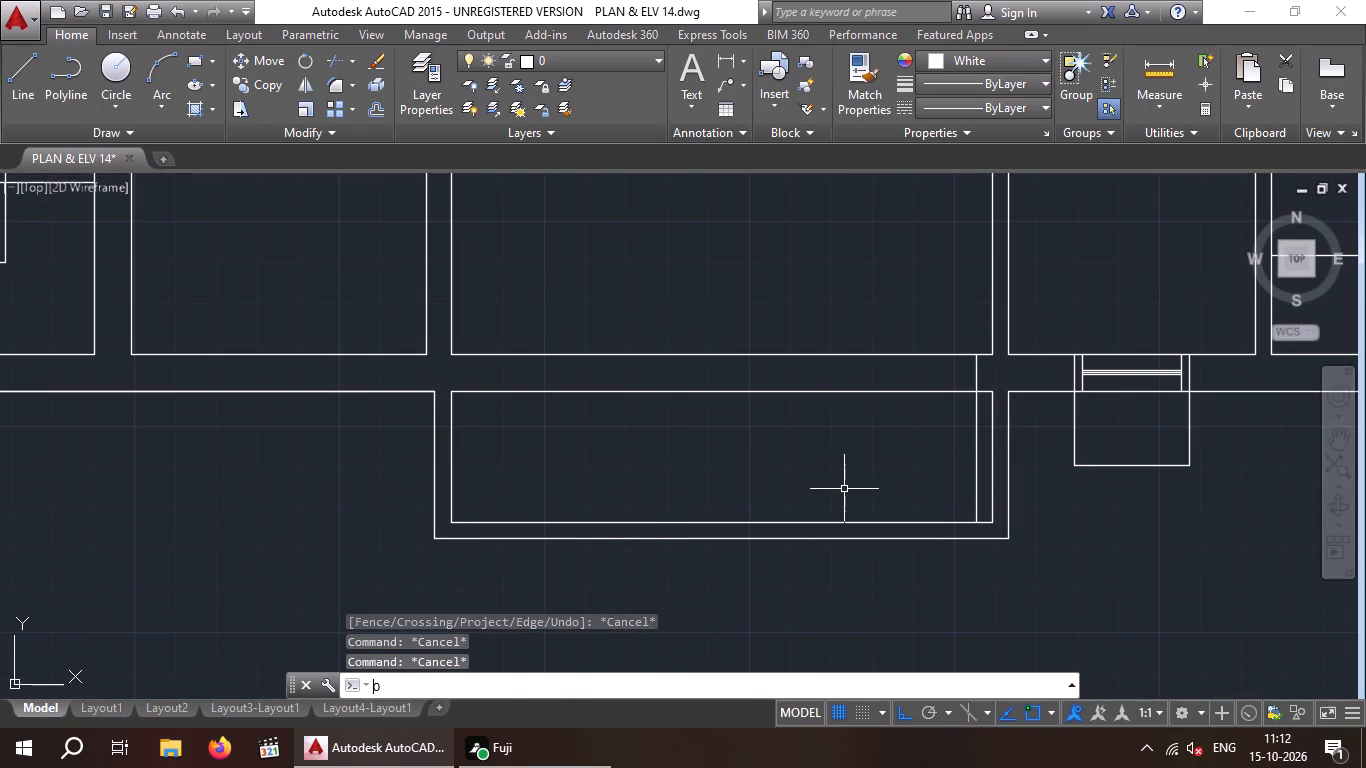
key("Return")
type("2'")
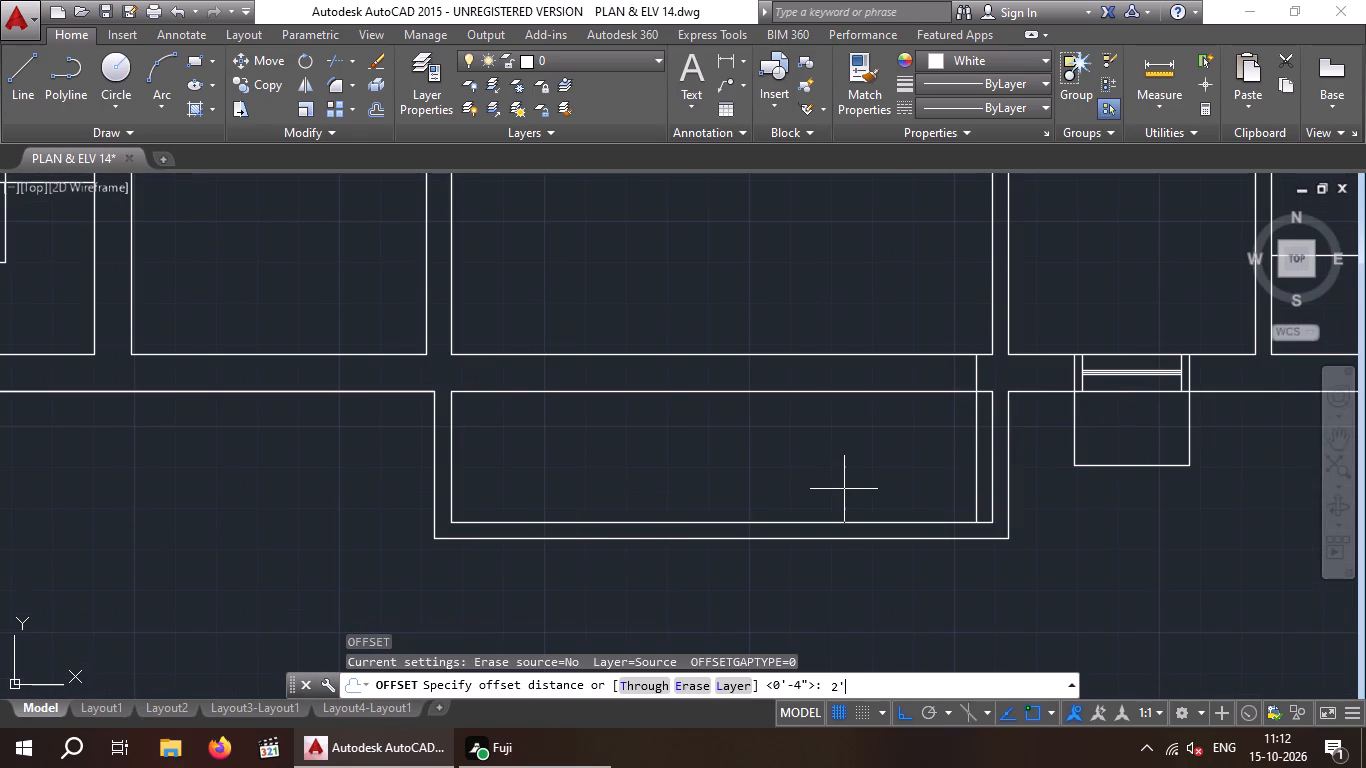
key("Return")
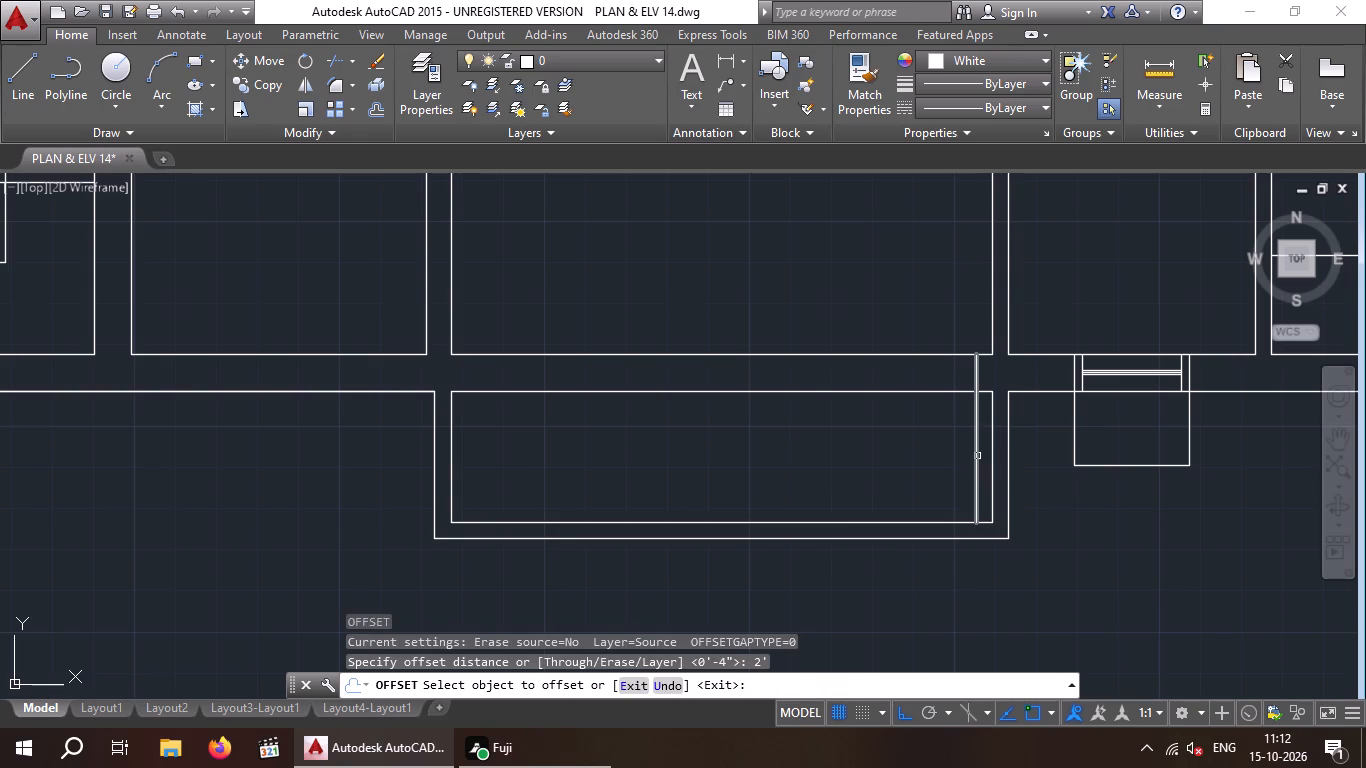
left_click_drag(977, 456, 925, 468)
left_click(894, 469)
scroll(850, 469, "down", 2)
scroll(202, 469, "up", 1)
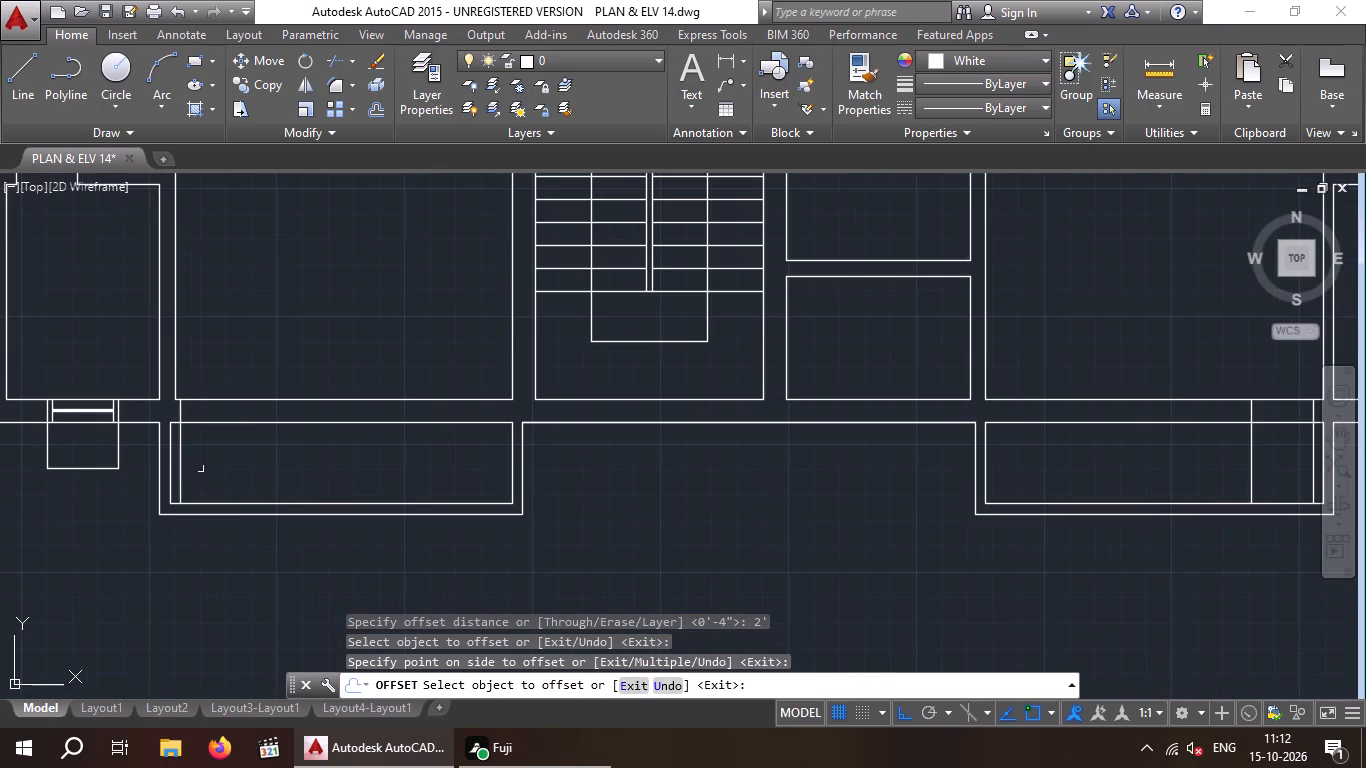
left_click(178, 473)
left_click(232, 472)
key("Escape")
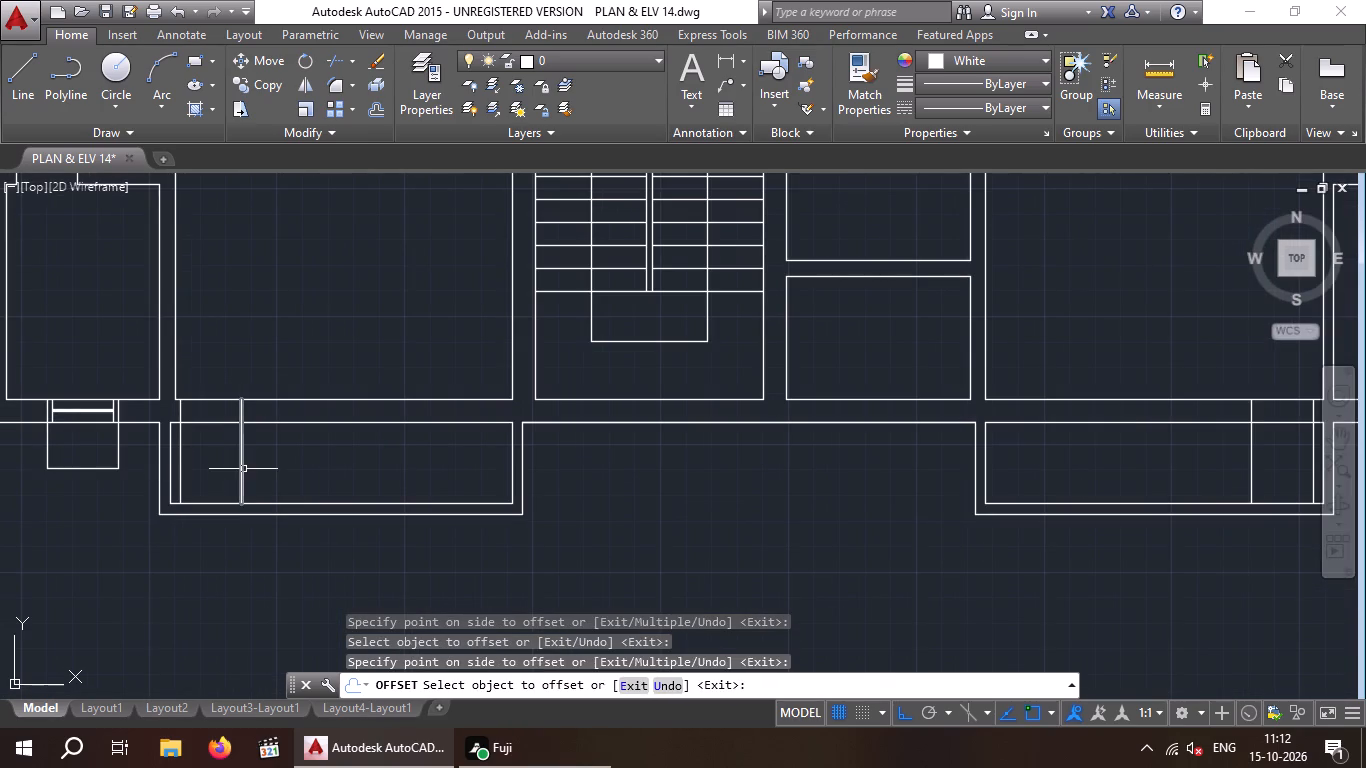
key("Escape")
Trim both wall lines between the two jamb lines at the western south balcony to cut the opening.
type("TR")
key("space")
key("space")
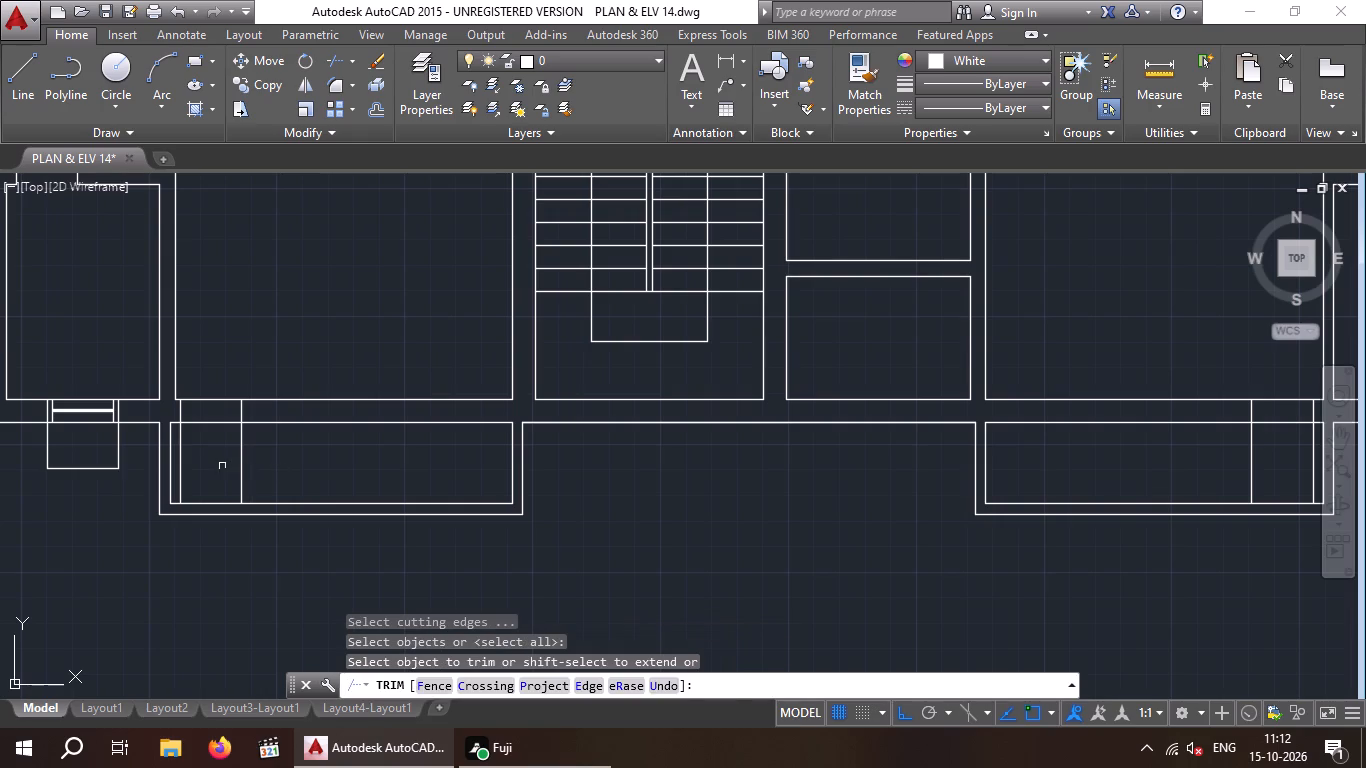
left_click_drag(221, 463, 186, 457)
left_click(207, 392)
scroll(207, 392, "down", 3)
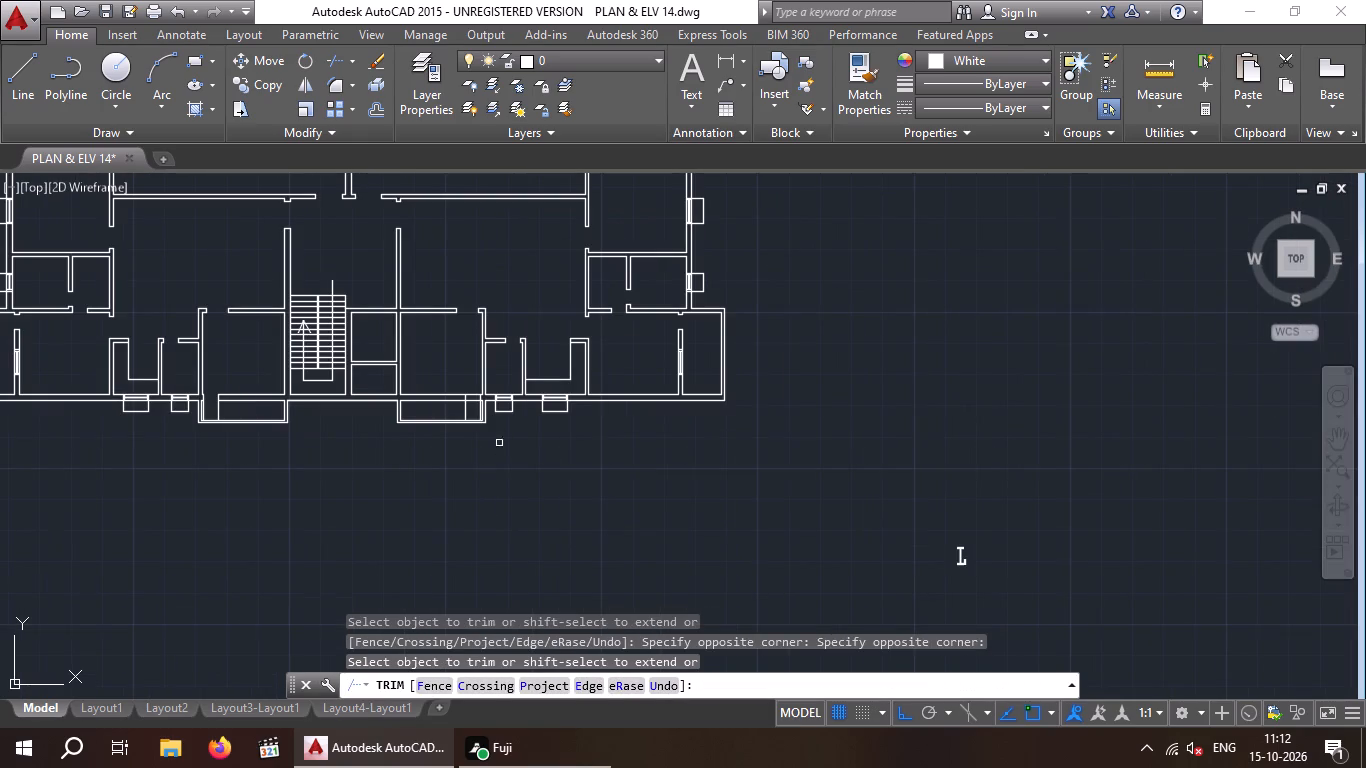
Trim the wall lines between the jambs at the eastern south balcony and the jamb line portions running into the balcony.
scroll(484, 406, "up", 3)
left_click(420, 413)
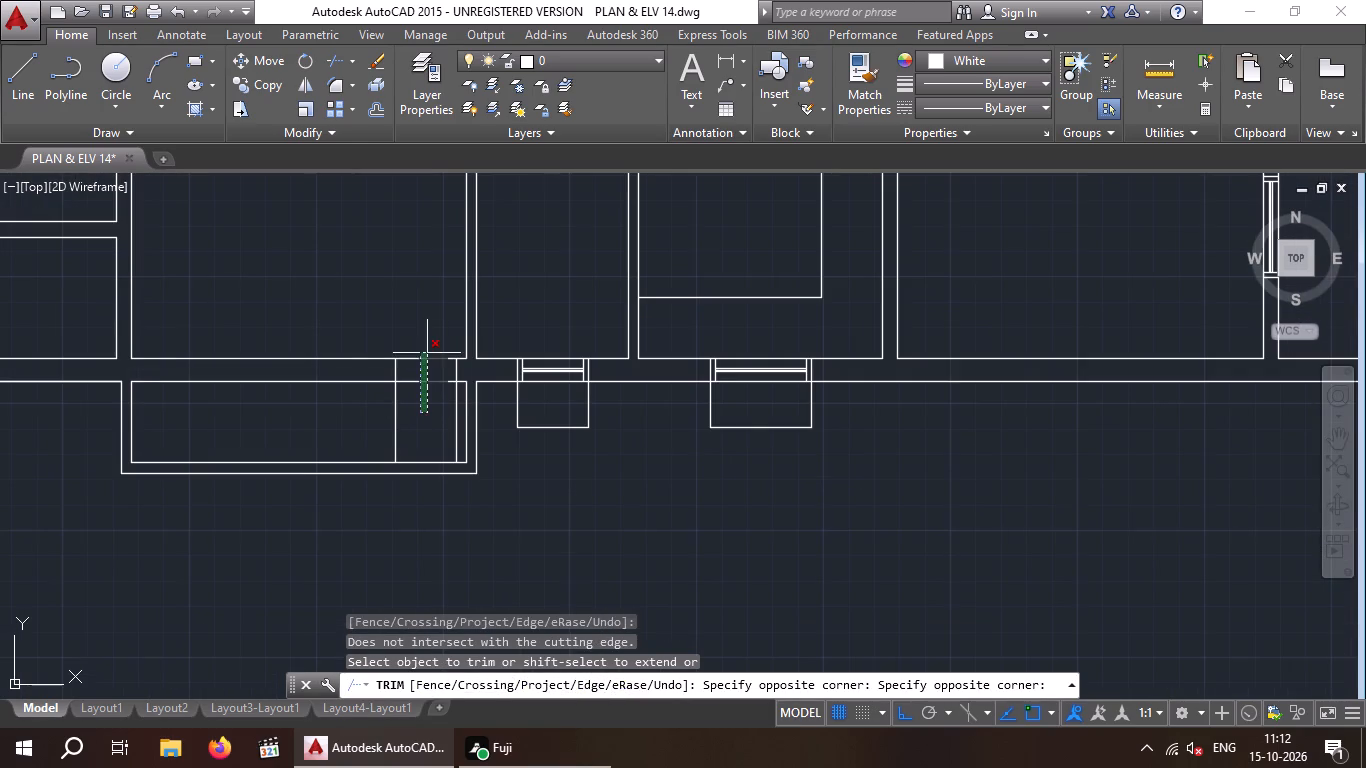
left_click(427, 353)
left_click_drag(424, 421, 398, 426)
left_click(368, 424)
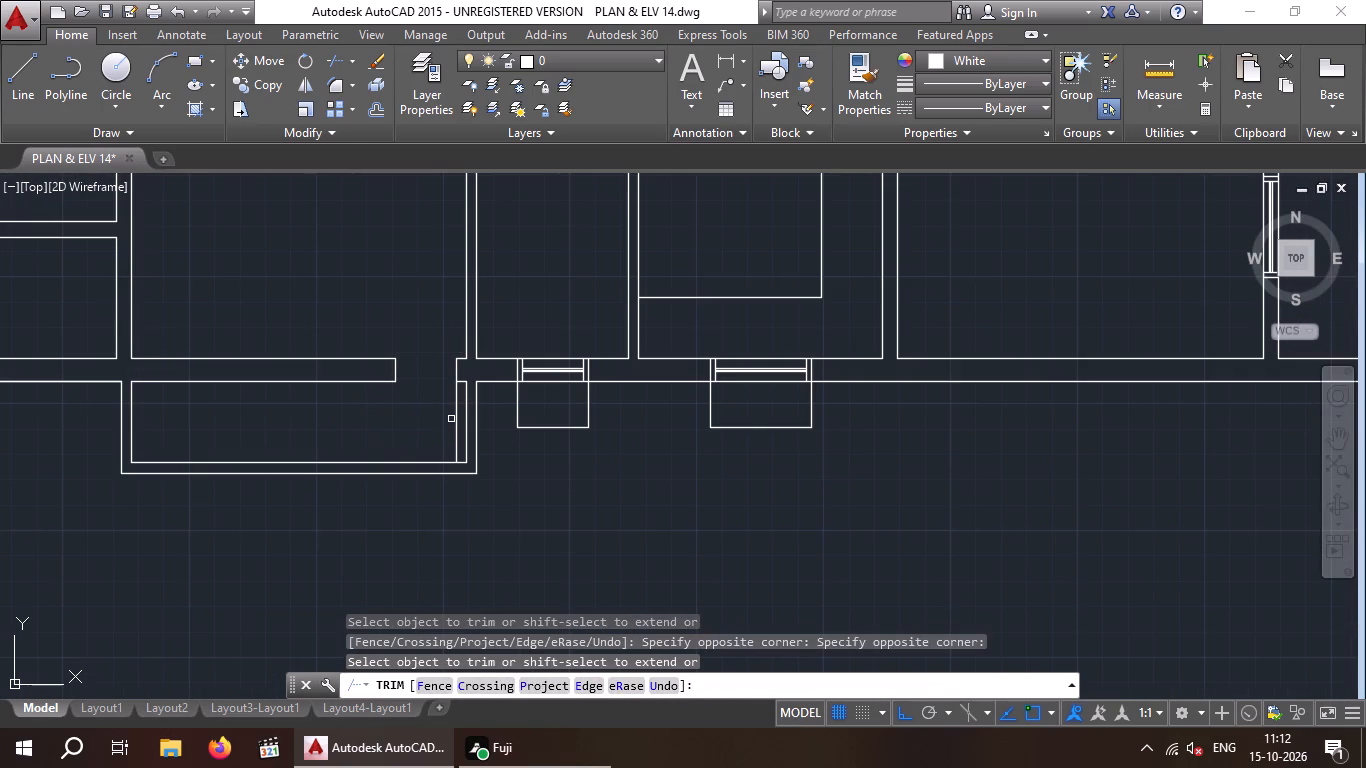
left_click(455, 419)
scroll(407, 422, "down", 2)
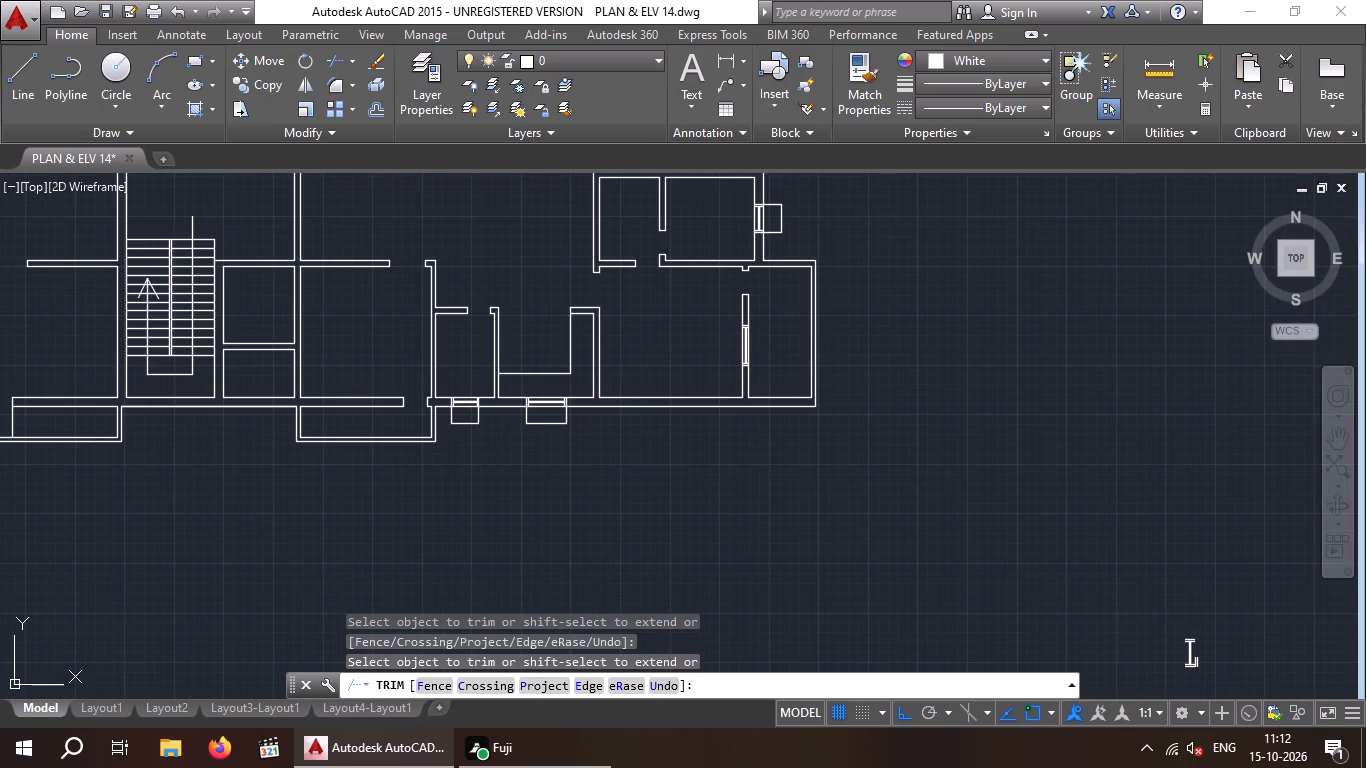
Trim the two jamb line portions that run into the western south balcony.
middle_click_drag(44, 423, 172, 440)
middle_click_drag(147, 438, 289, 449)
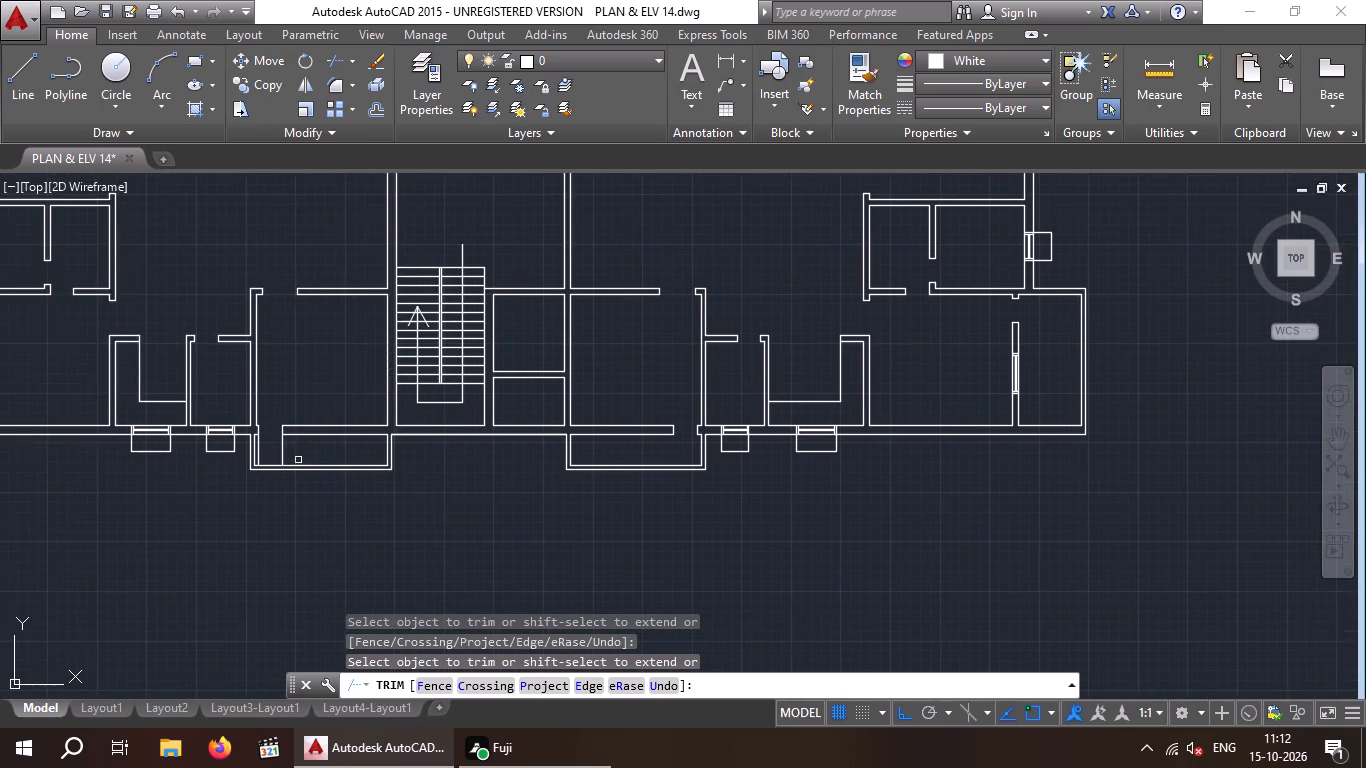
scroll(300, 465, "up", 3)
left_click_drag(279, 409, 188, 431)
left_click(117, 436)
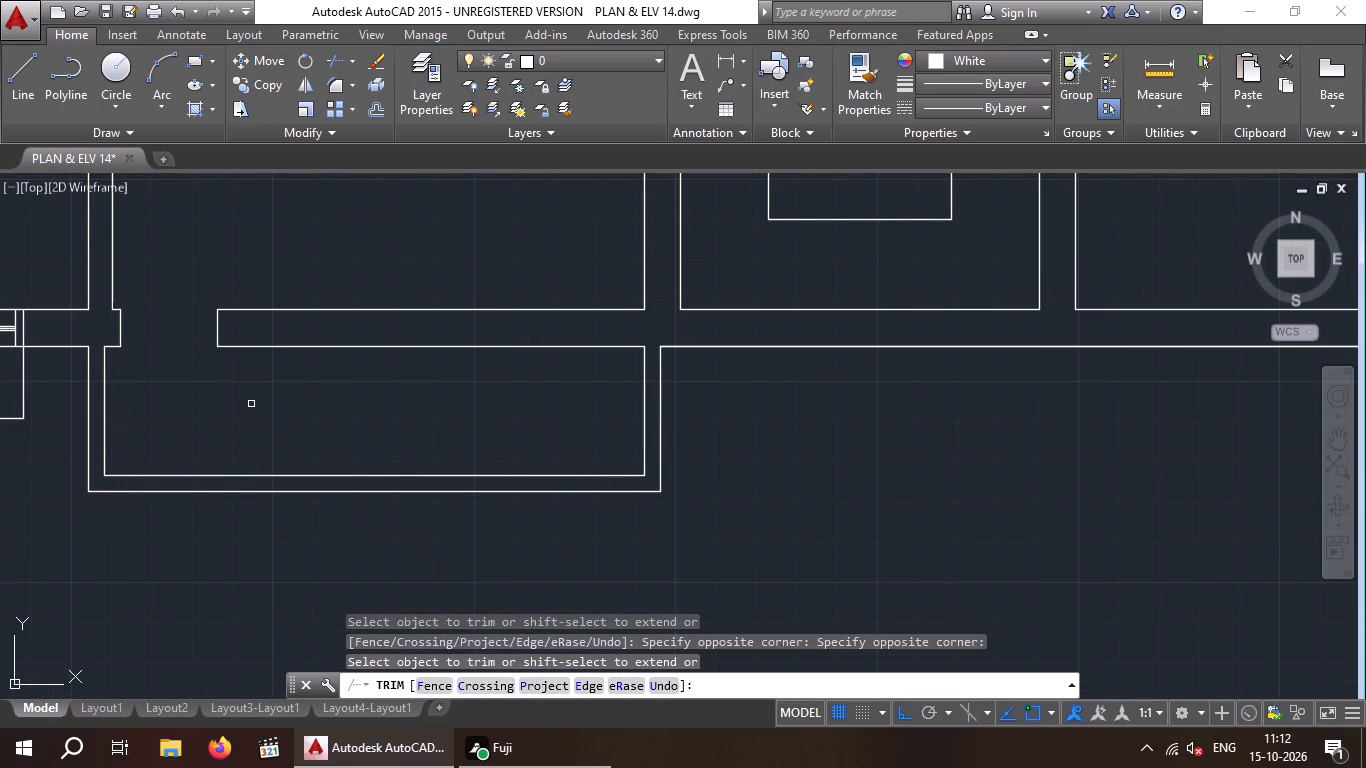
scroll(256, 399, "down", 2)
key("Escape")
key("Escape")
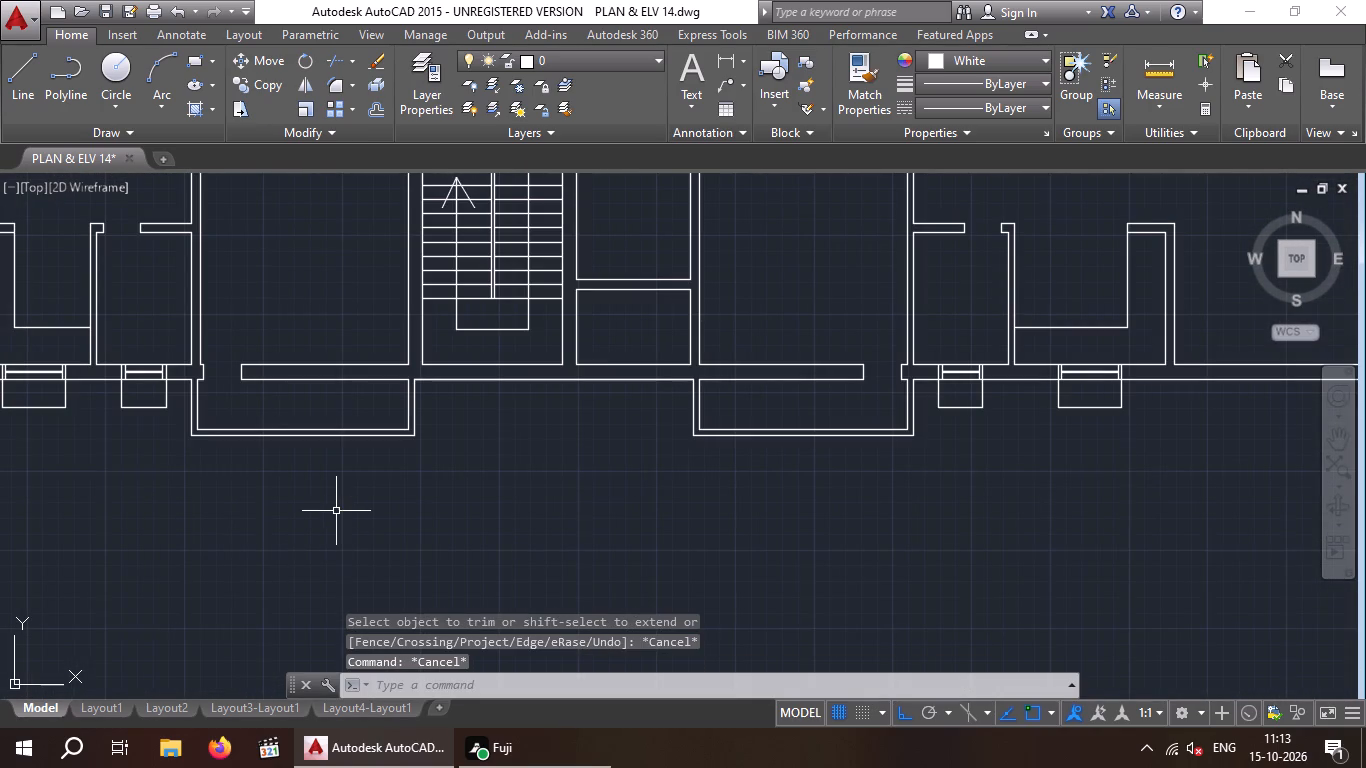
Draw a guide line across the wall thickness at the midpoint of the remaining wall segment behind each south balcony.
key("l")
key("Return")
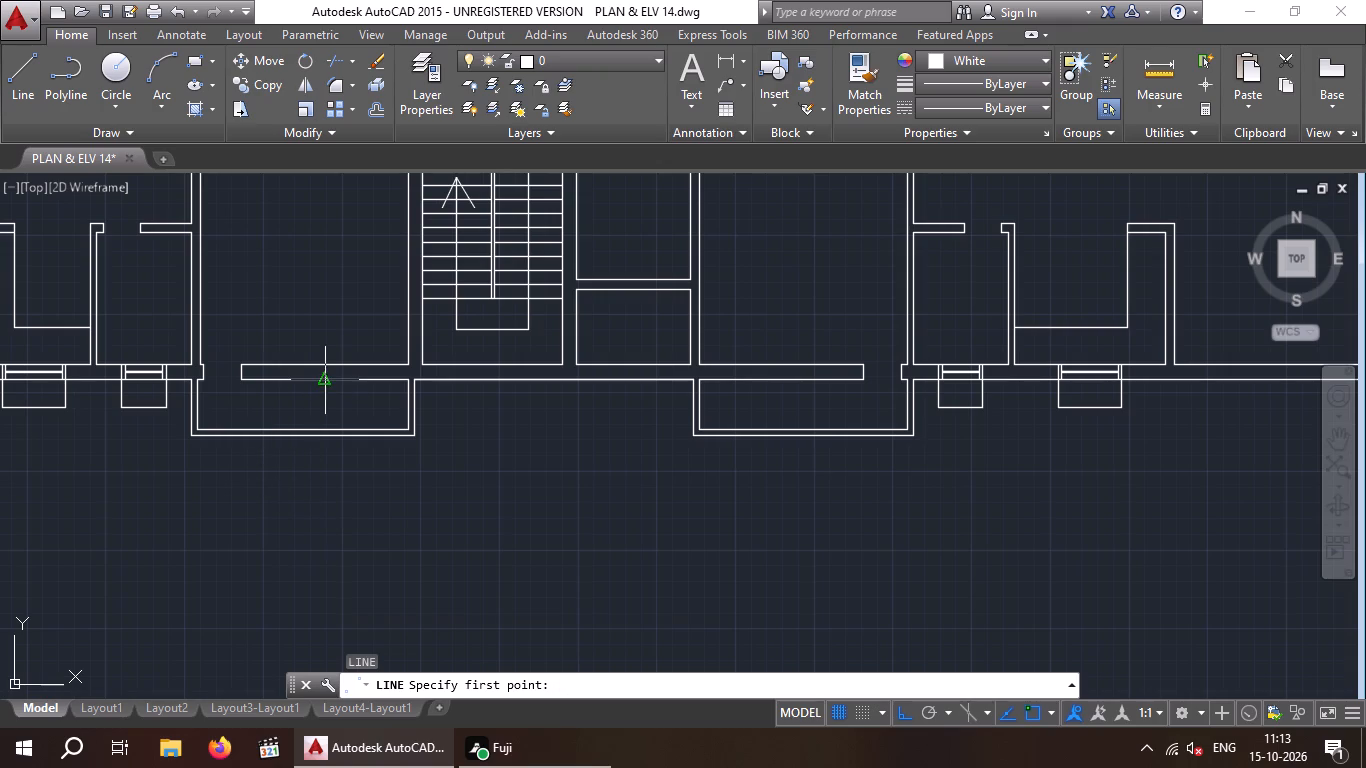
left_click(320, 381)
left_click(322, 364)
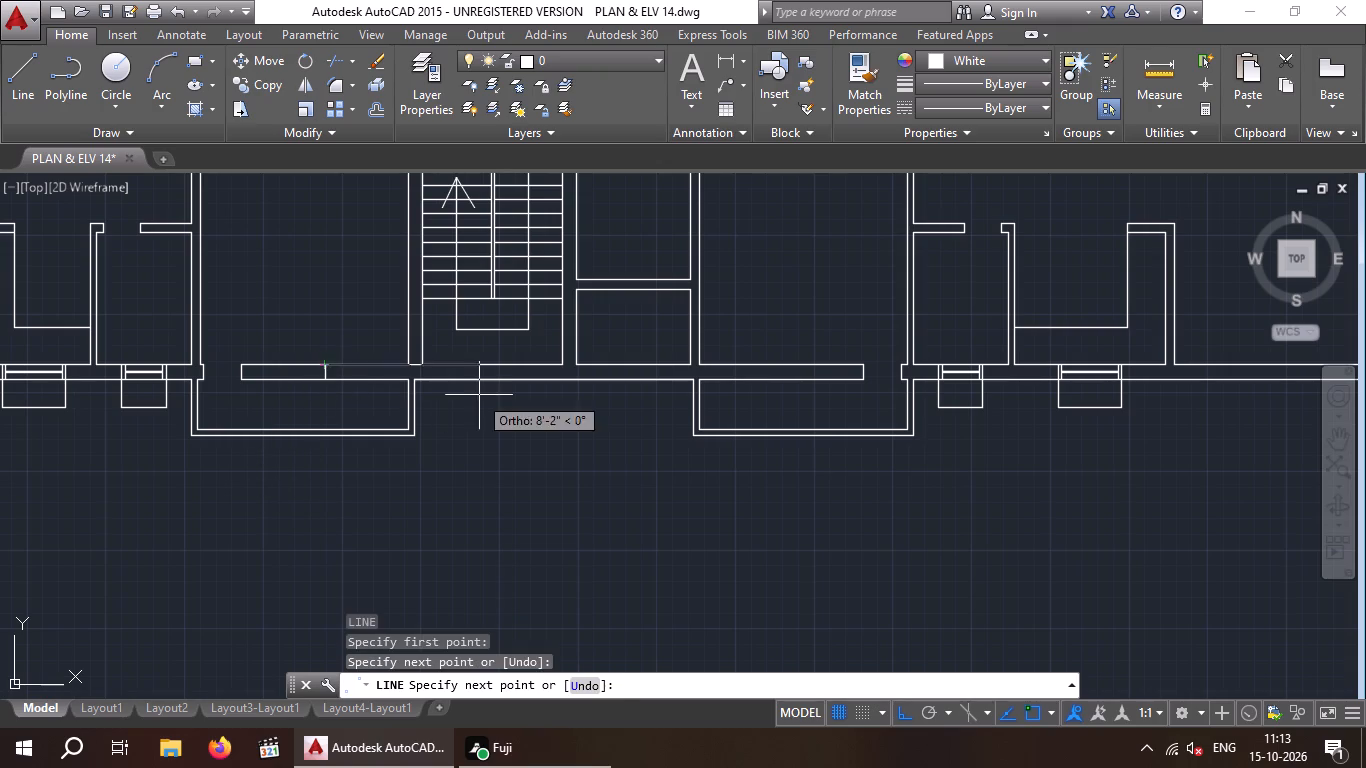
key("space")
key("space")
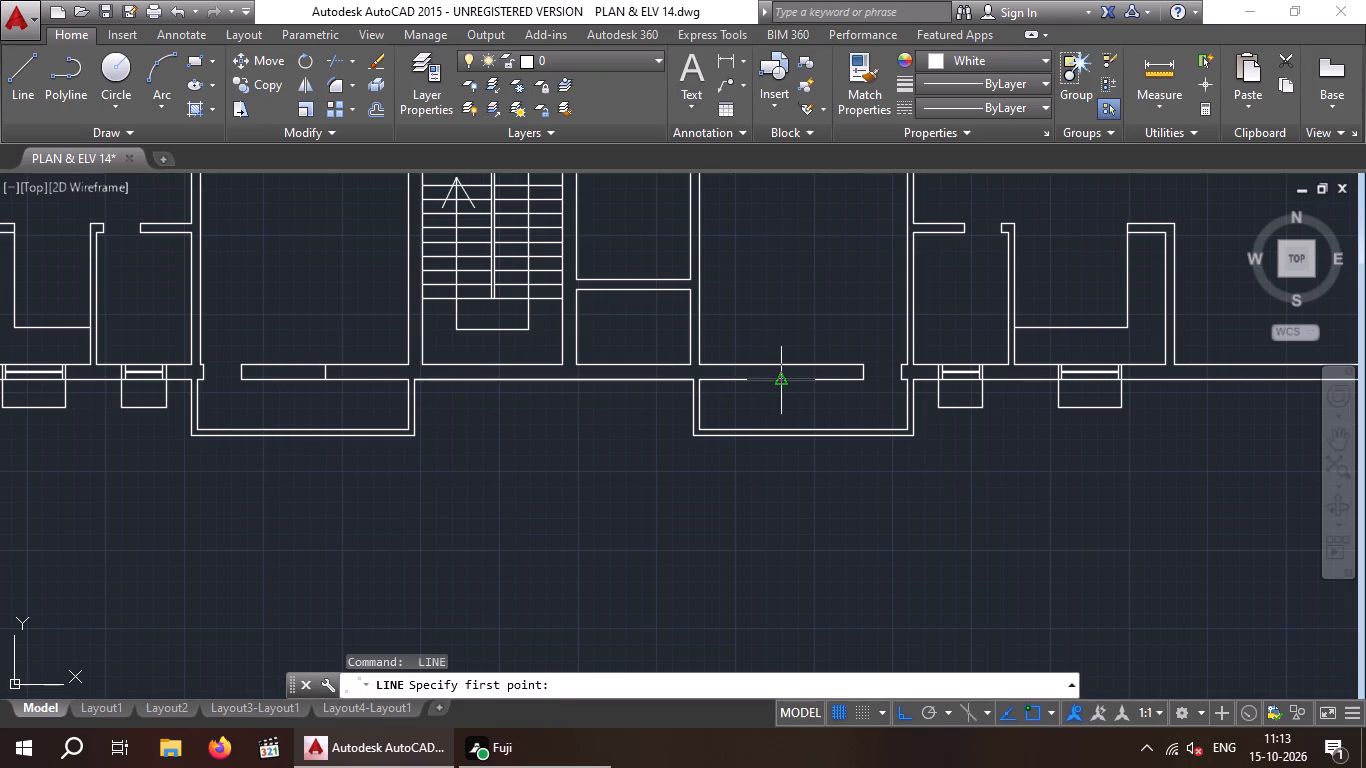
left_click(779, 382)
left_click(779, 366)
key("space")
Copy the south wall's easternmost window, without its projection outline, by its centre onto the midpoints of both guide lines behind the south balconies.
scroll(784, 521, "down", 1)
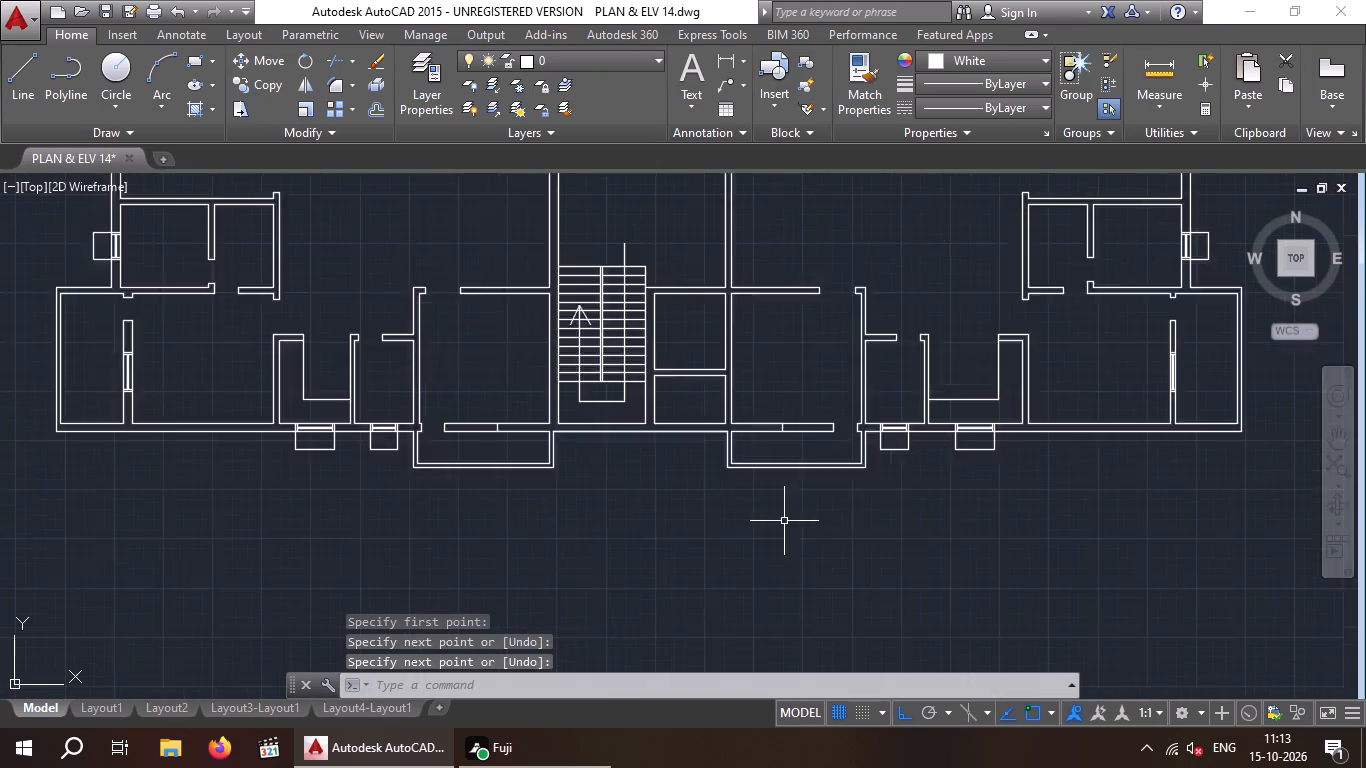
scroll(784, 521, "down", 2)
middle_click_drag(782, 521, 658, 518)
scroll(720, 468, "up", 4)
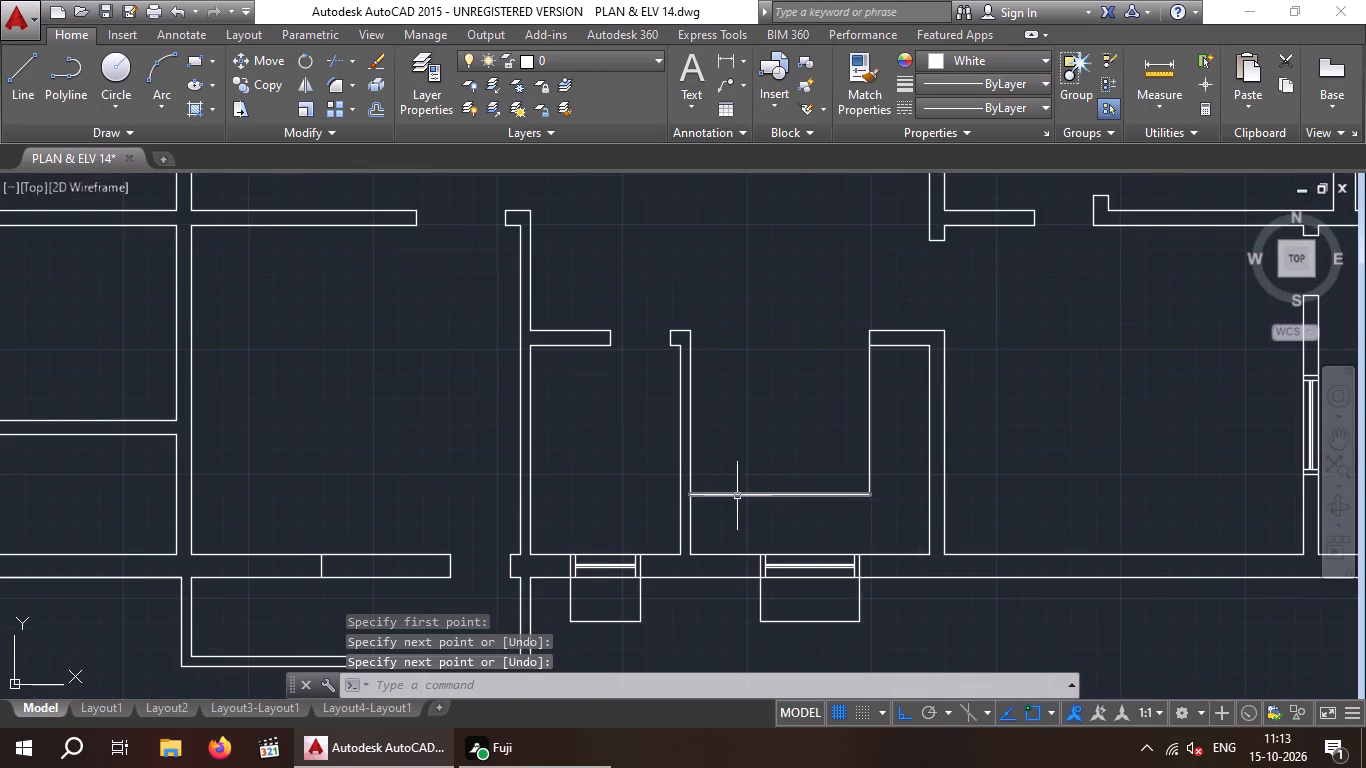
middle_click_drag(734, 494, 710, 361)
scroll(720, 348, "down", 1)
scroll(767, 404, "up", 3)
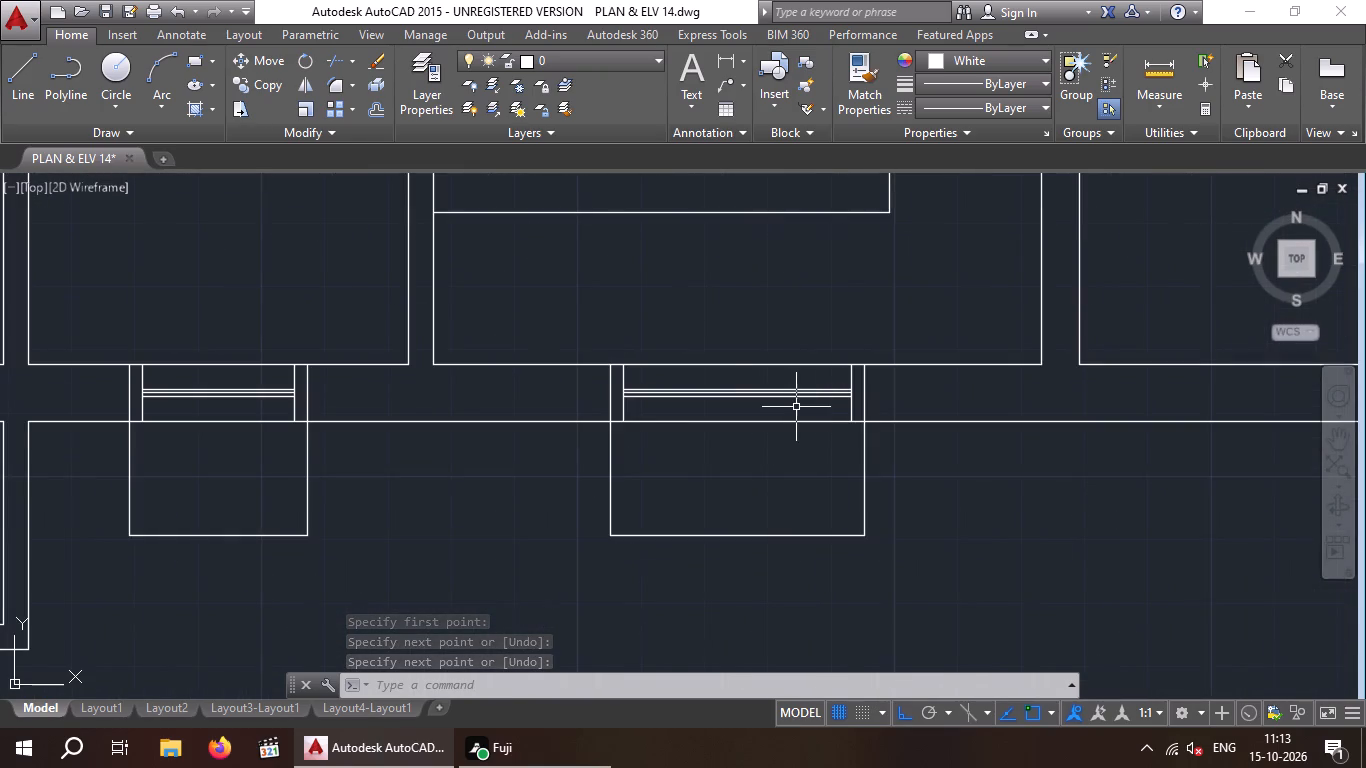
scroll(796, 407, "up", 2)
left_click_drag(1026, 335, 973, 353)
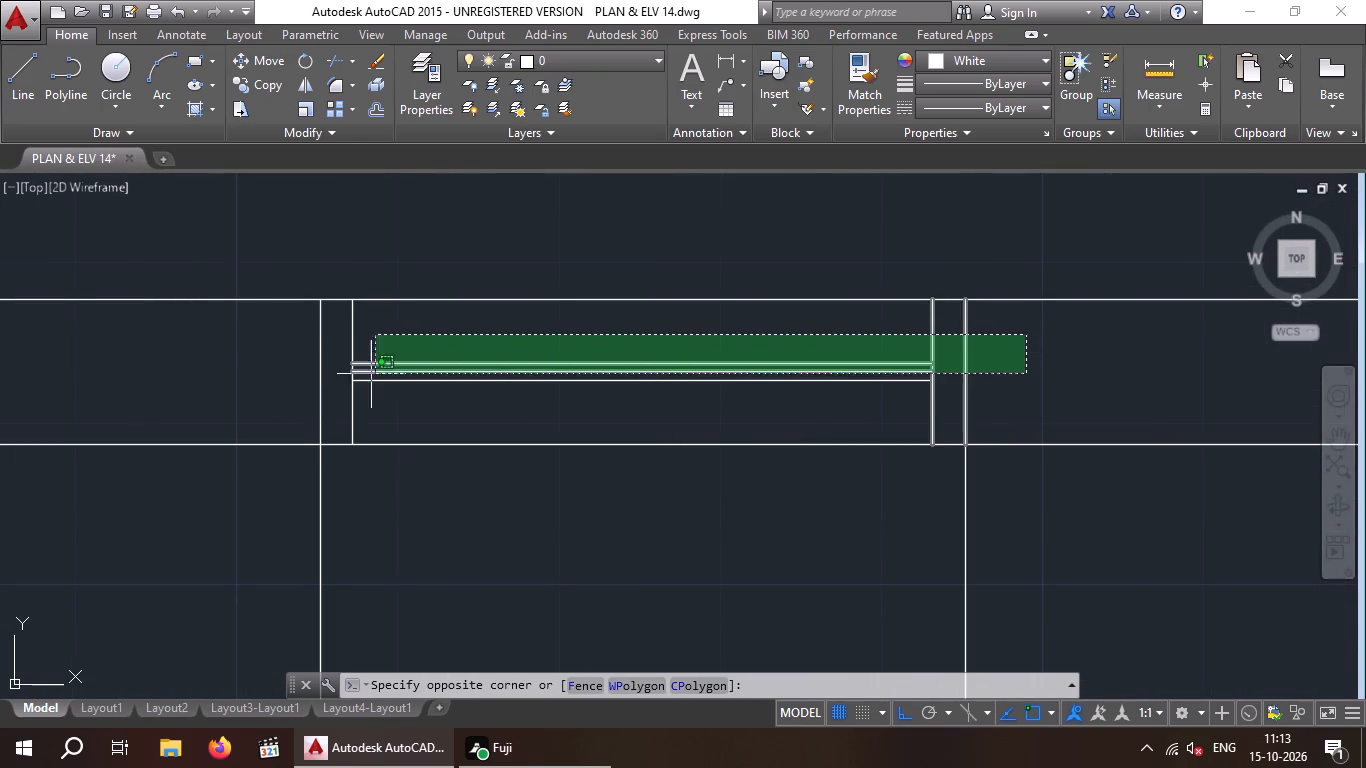
left_click(257, 403)
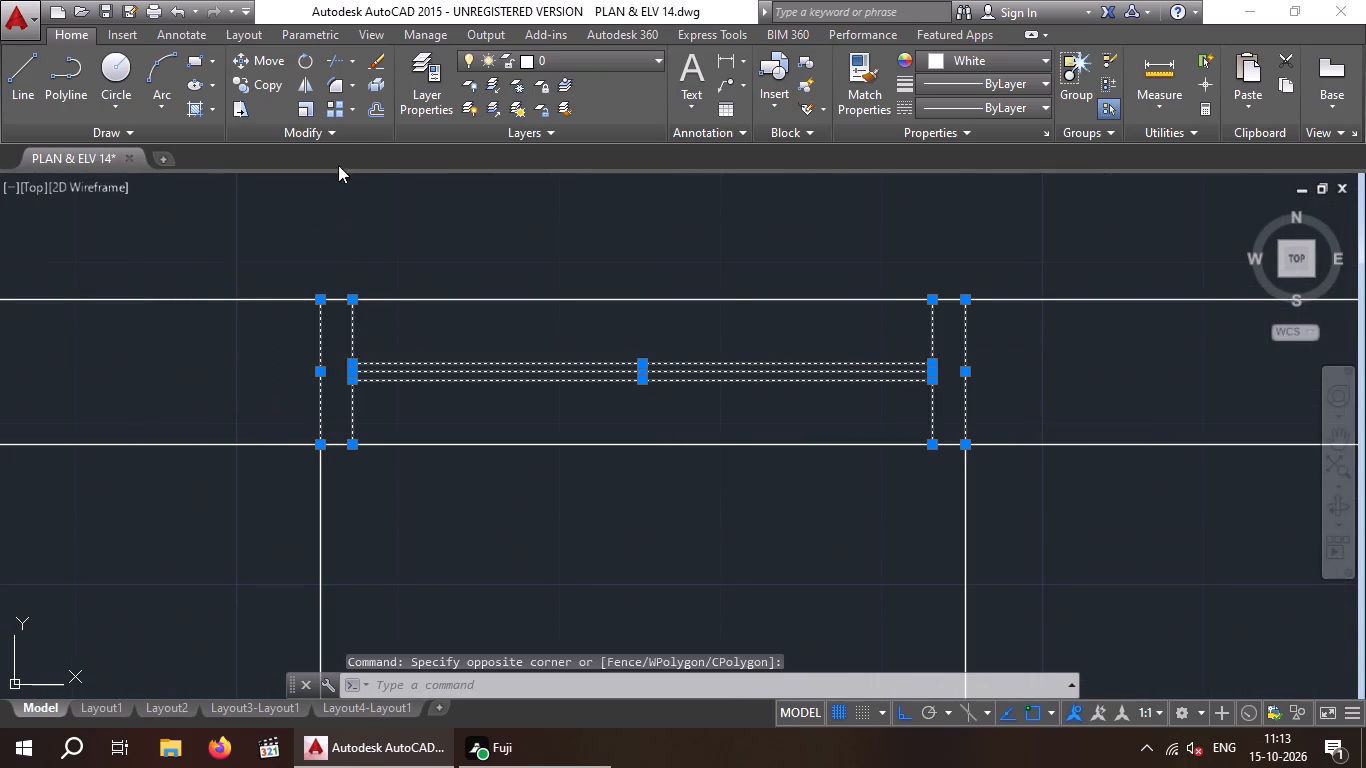
left_click(268, 83)
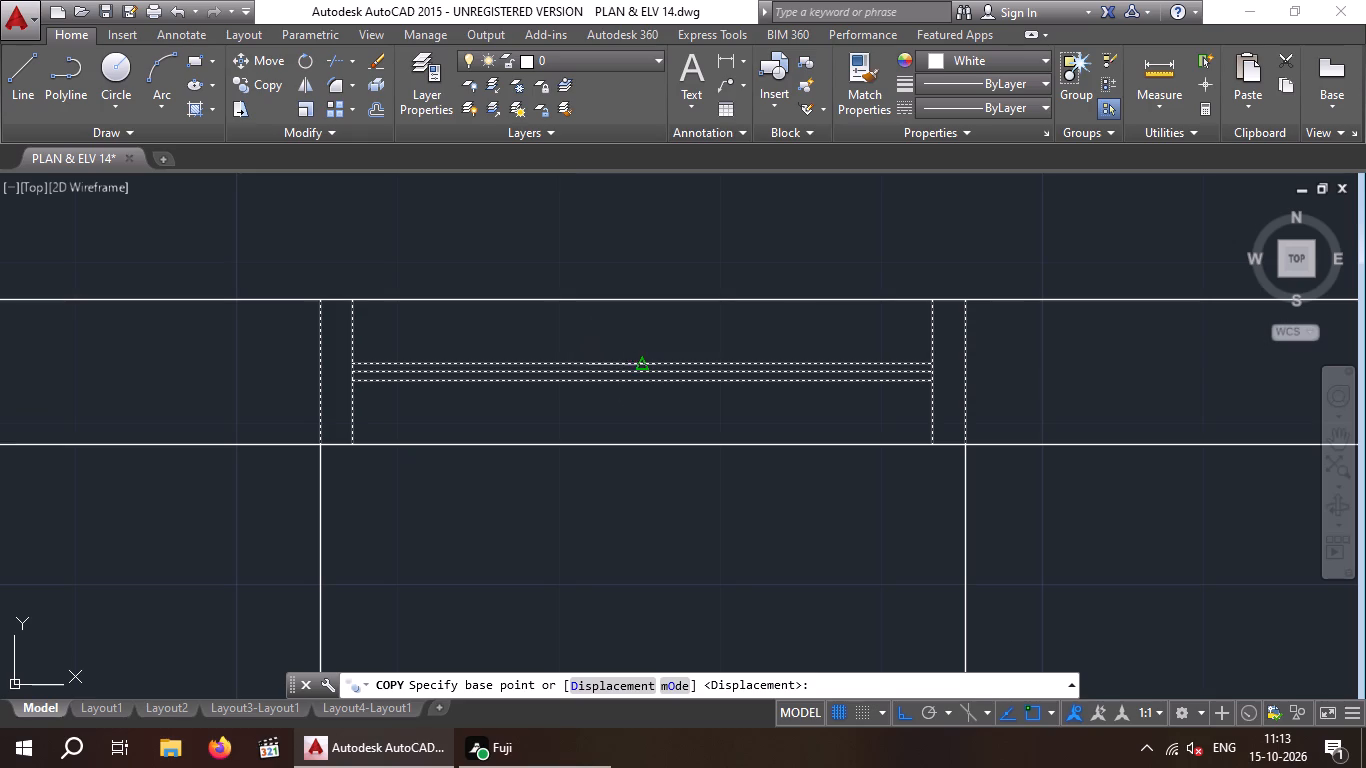
left_click(645, 370)
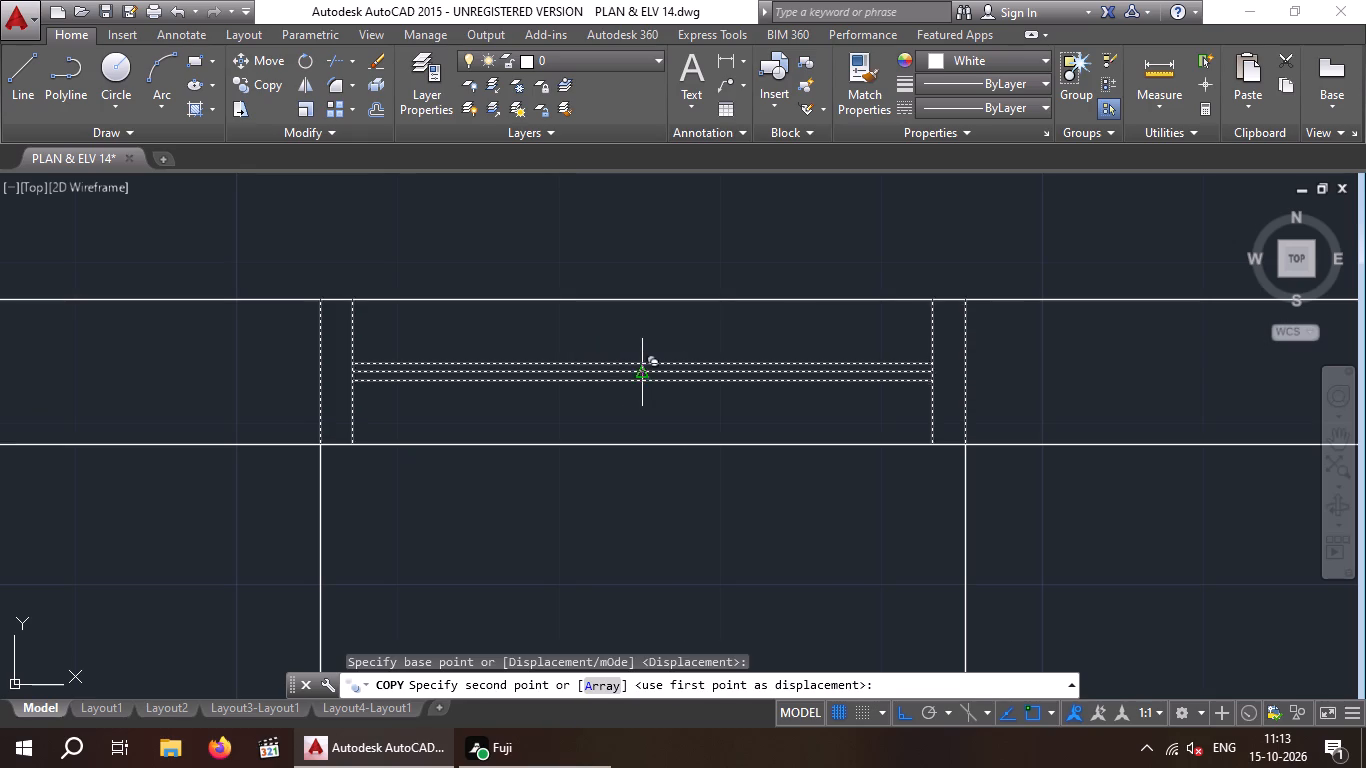
scroll(611, 376, "down", 4)
middle_click_drag(129, 398, 390, 438)
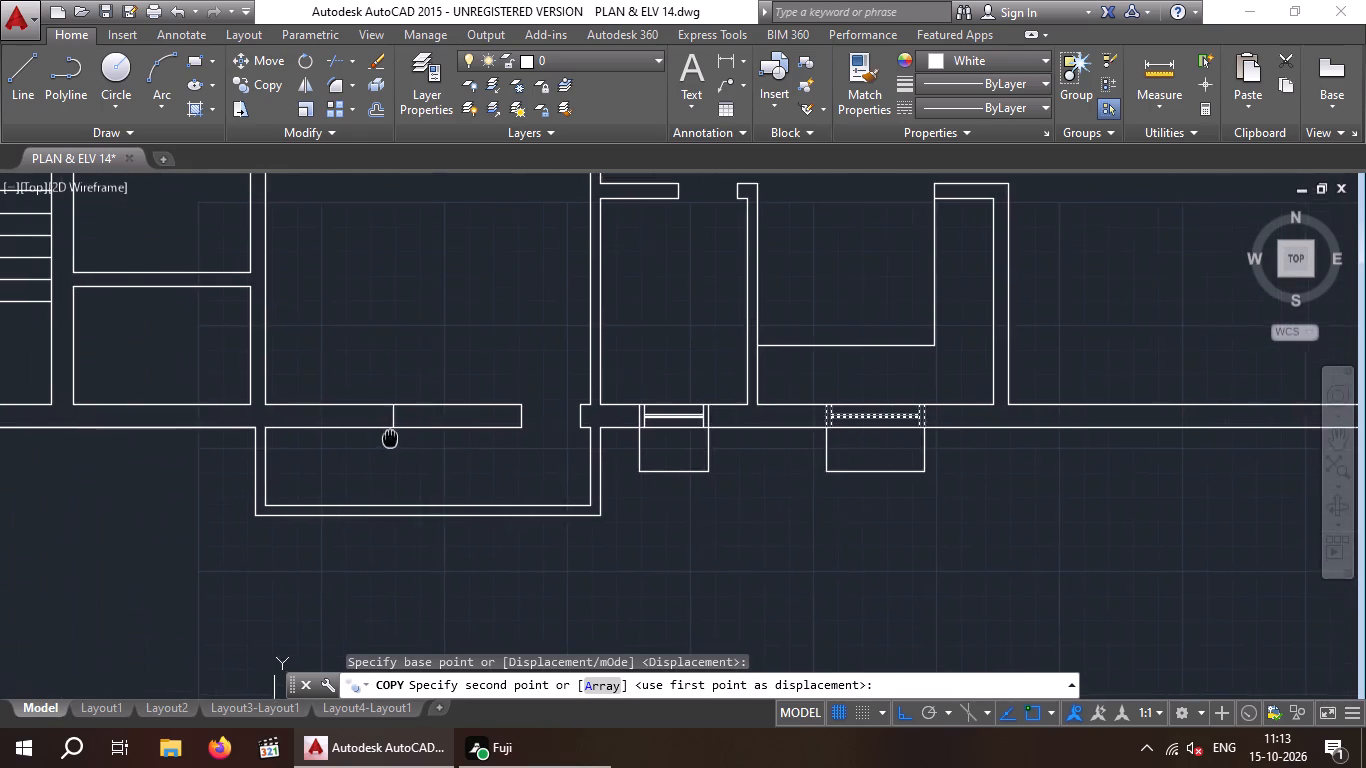
middle_click_drag(390, 438, 392, 439)
scroll(380, 428, "up", 3)
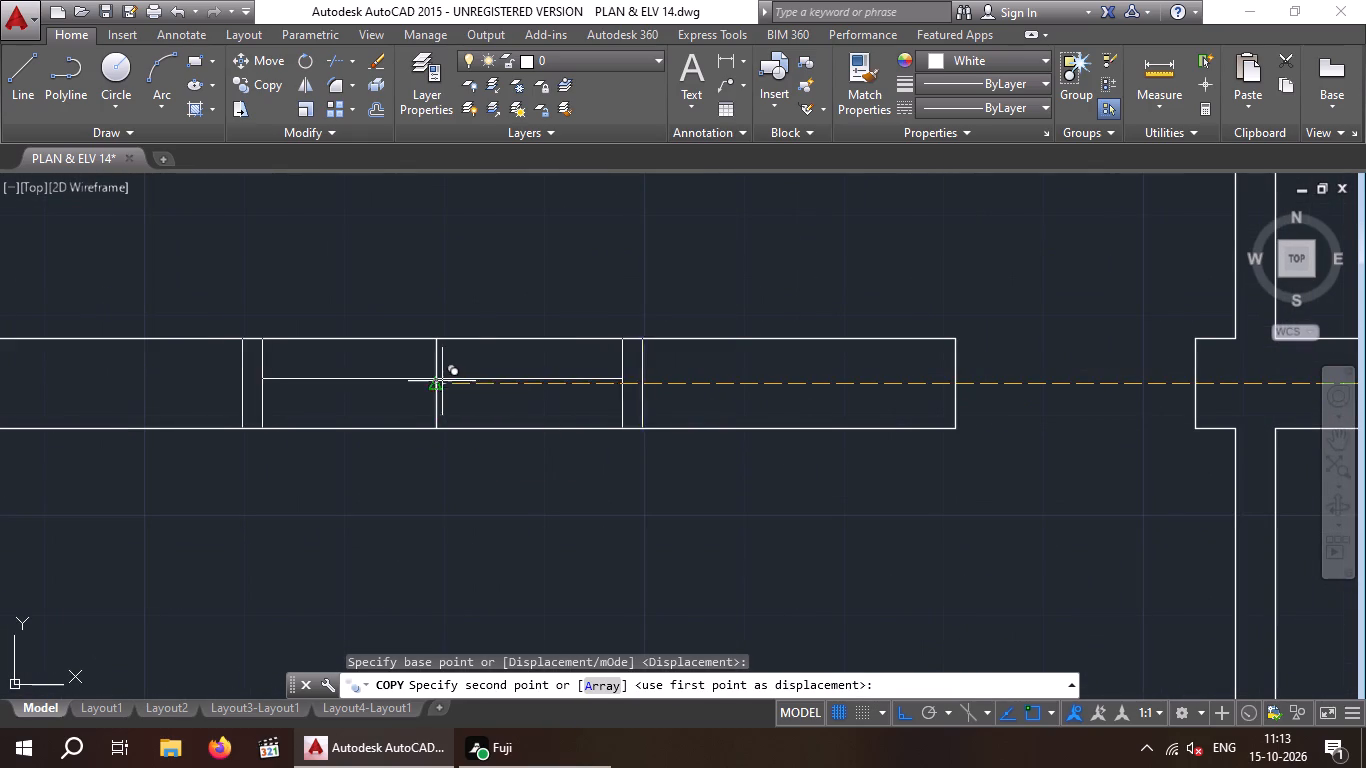
left_click(436, 380)
scroll(427, 392, "down", 5)
middle_click_drag(316, 428, 697, 447)
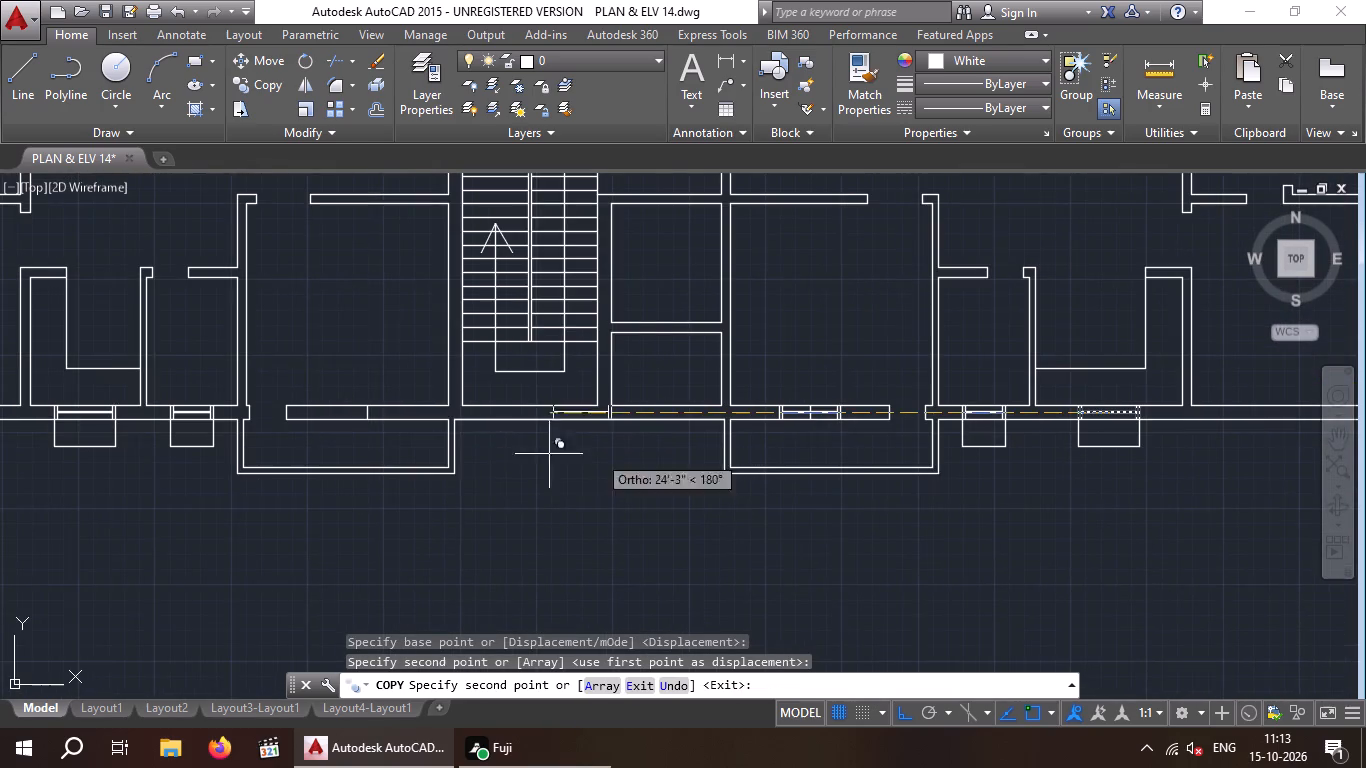
scroll(370, 441, "up", 4)
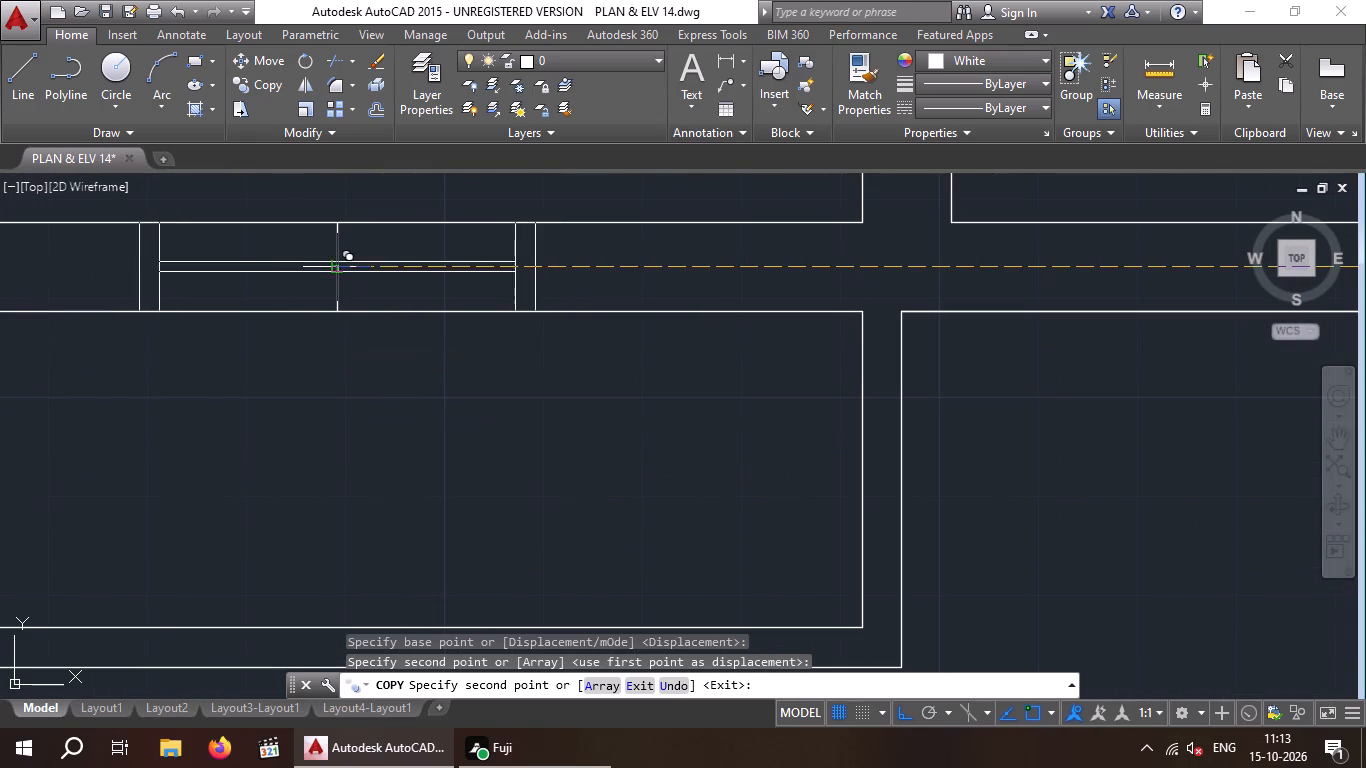
left_click(334, 262)
scroll(390, 365, "down", 1)
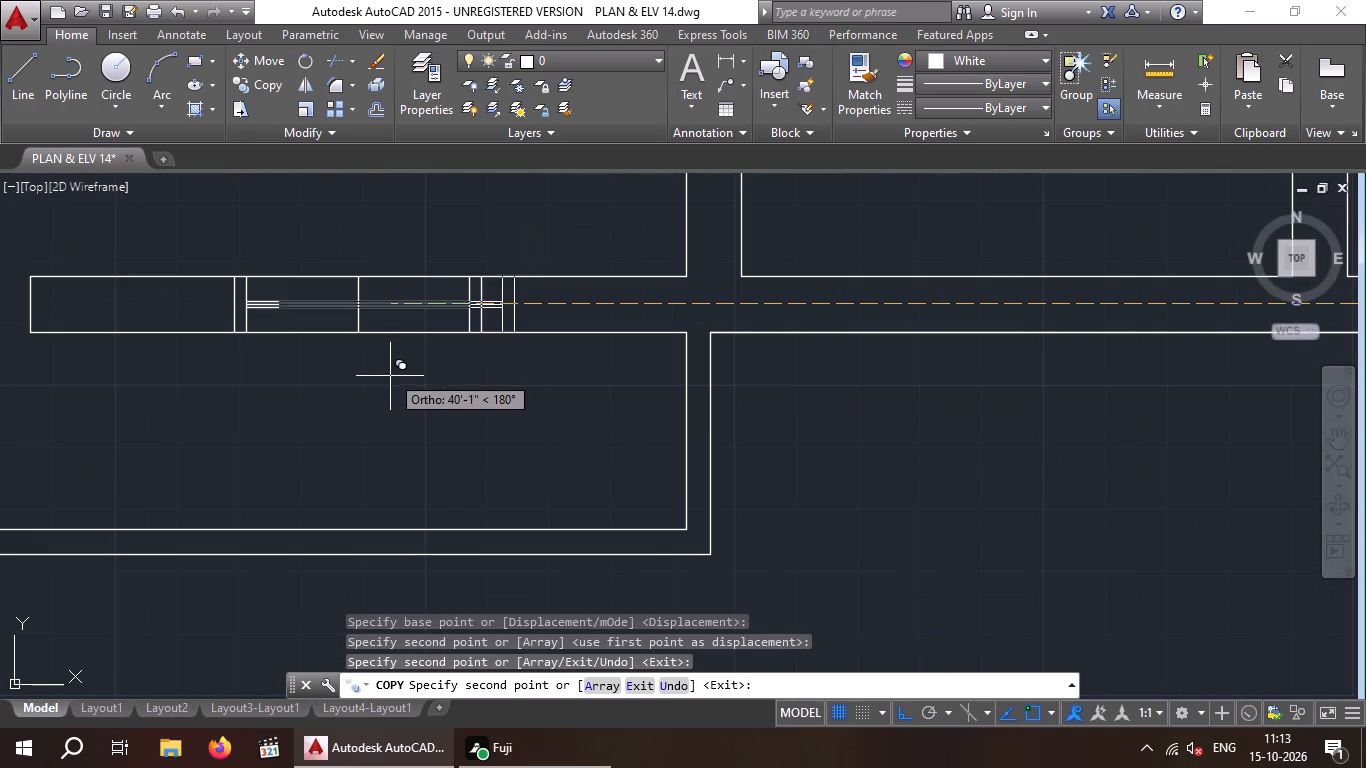
key("Escape")
key("Escape")
Erase the two guide lines crossing the wall at the centres of the new windows behind the south balconies.
scroll(351, 324, "up", 2)
left_click_drag(426, 317, 363, 328)
left_click(315, 328)
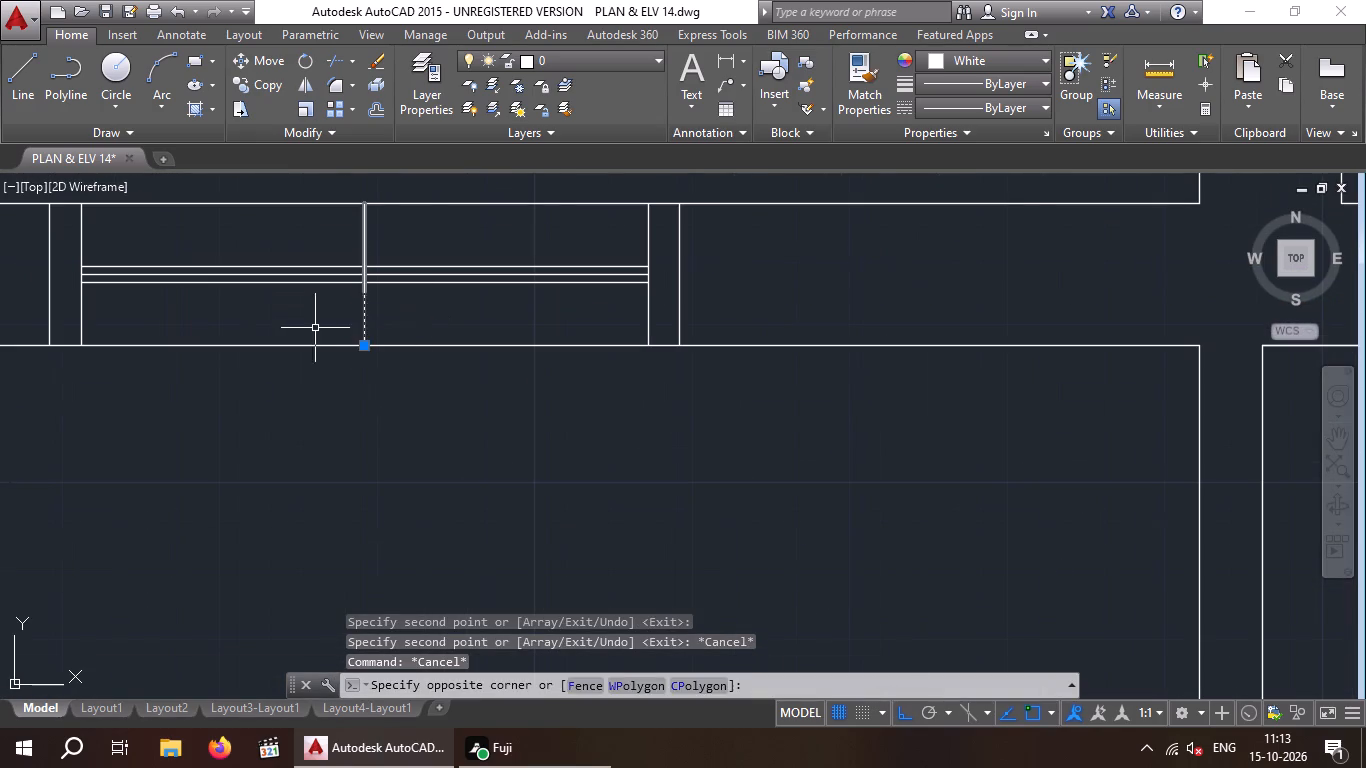
scroll(341, 324, "down", 6)
scroll(622, 334, "up", 3)
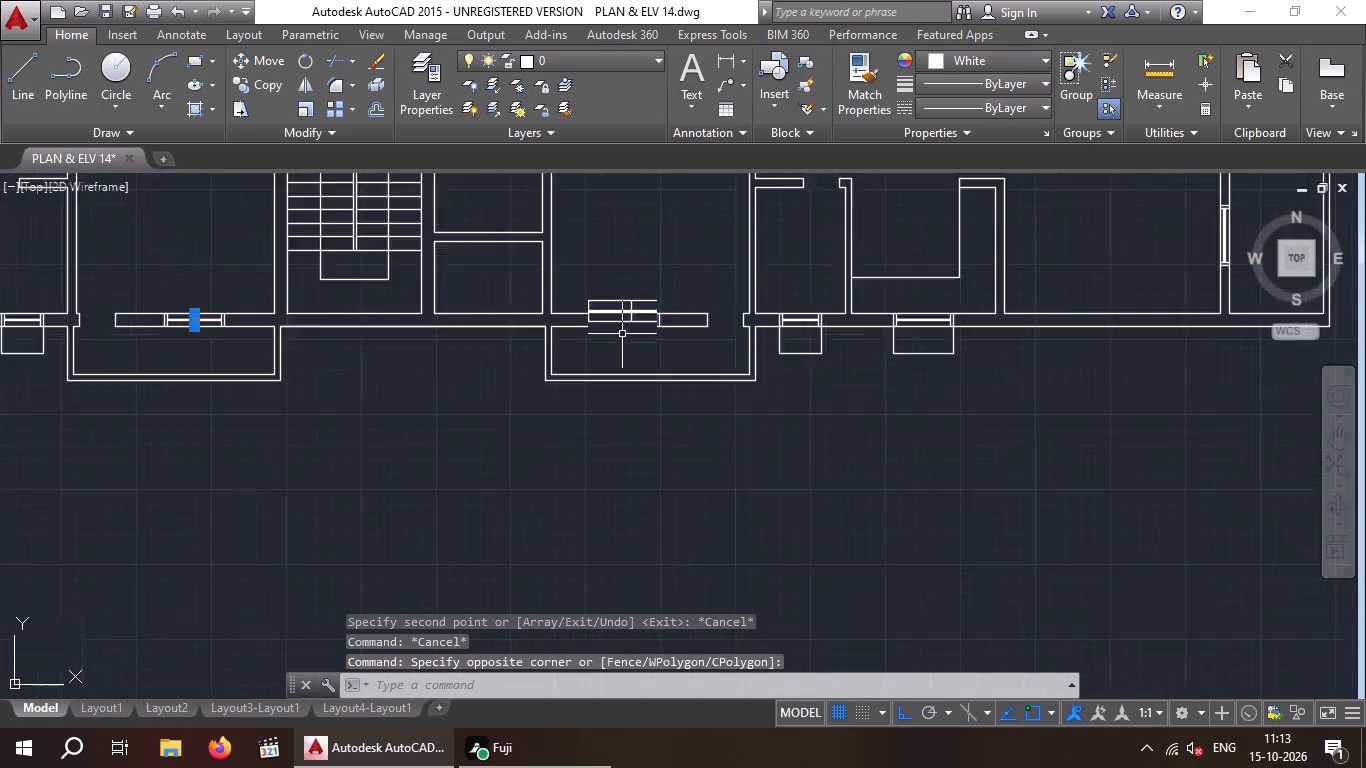
scroll(622, 334, "up", 2)
left_click_drag(659, 265, 627, 280)
left_click(584, 273)
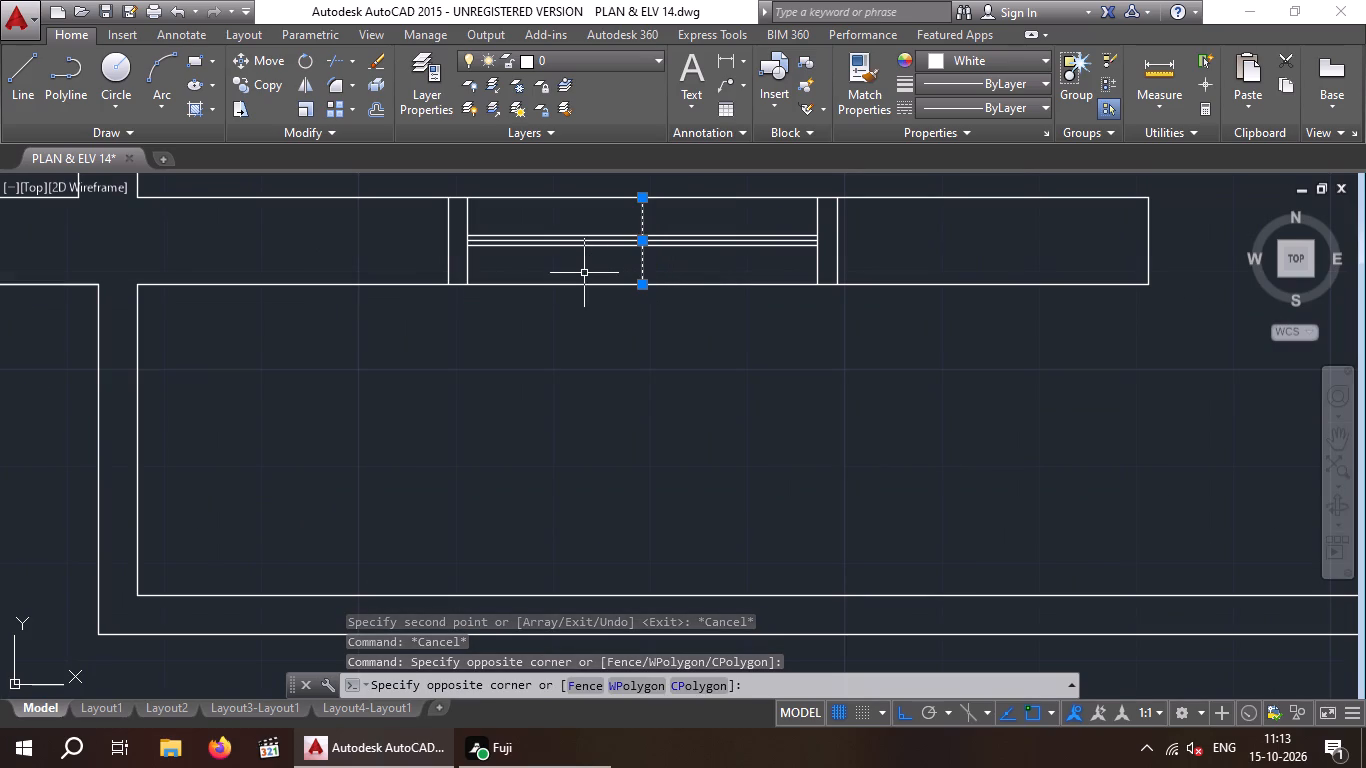
key("Delete")
Save the drawing.
scroll(584, 274, "down", 4)
scroll(481, 355, "down", 2)
middle_click_drag(466, 405, 477, 424)
scroll(461, 432, "down", 2)
middle_click_drag(458, 433, 444, 474)
scroll(404, 448, "up", 2)
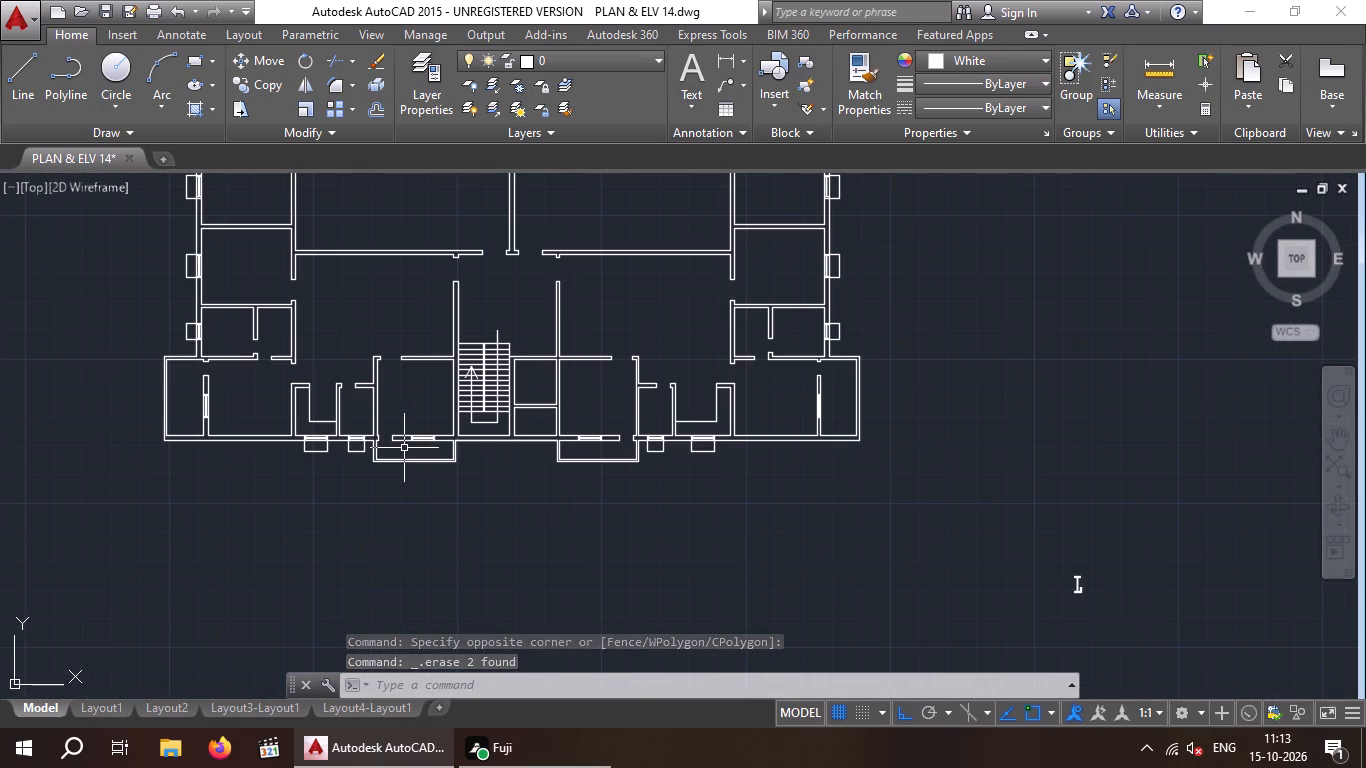
key("ctrl+s")
key("ctrl+s")
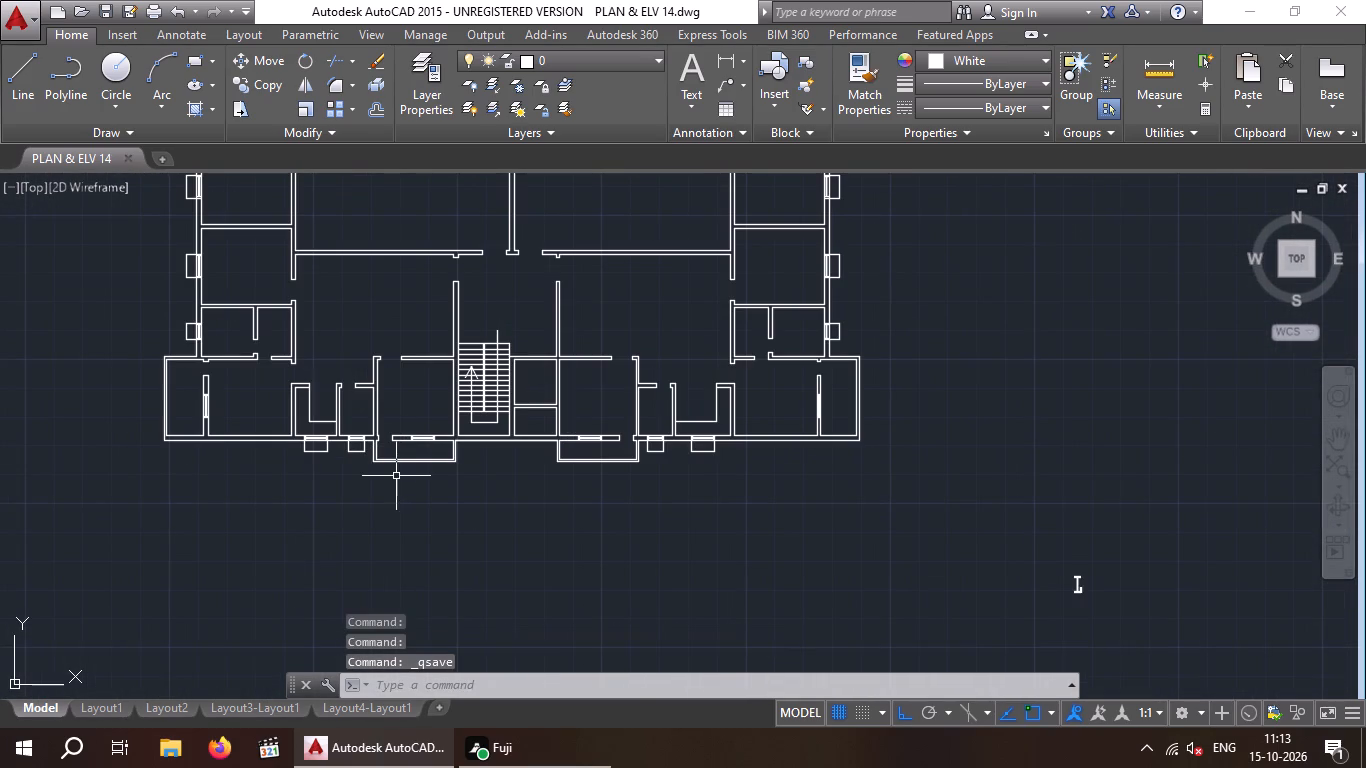
Draw a guide line across the south wall's thickness from the midpoint of the staircase room's inner wall line.
scroll(424, 480, "down", 1)
middle_click_drag(433, 485, 323, 533)
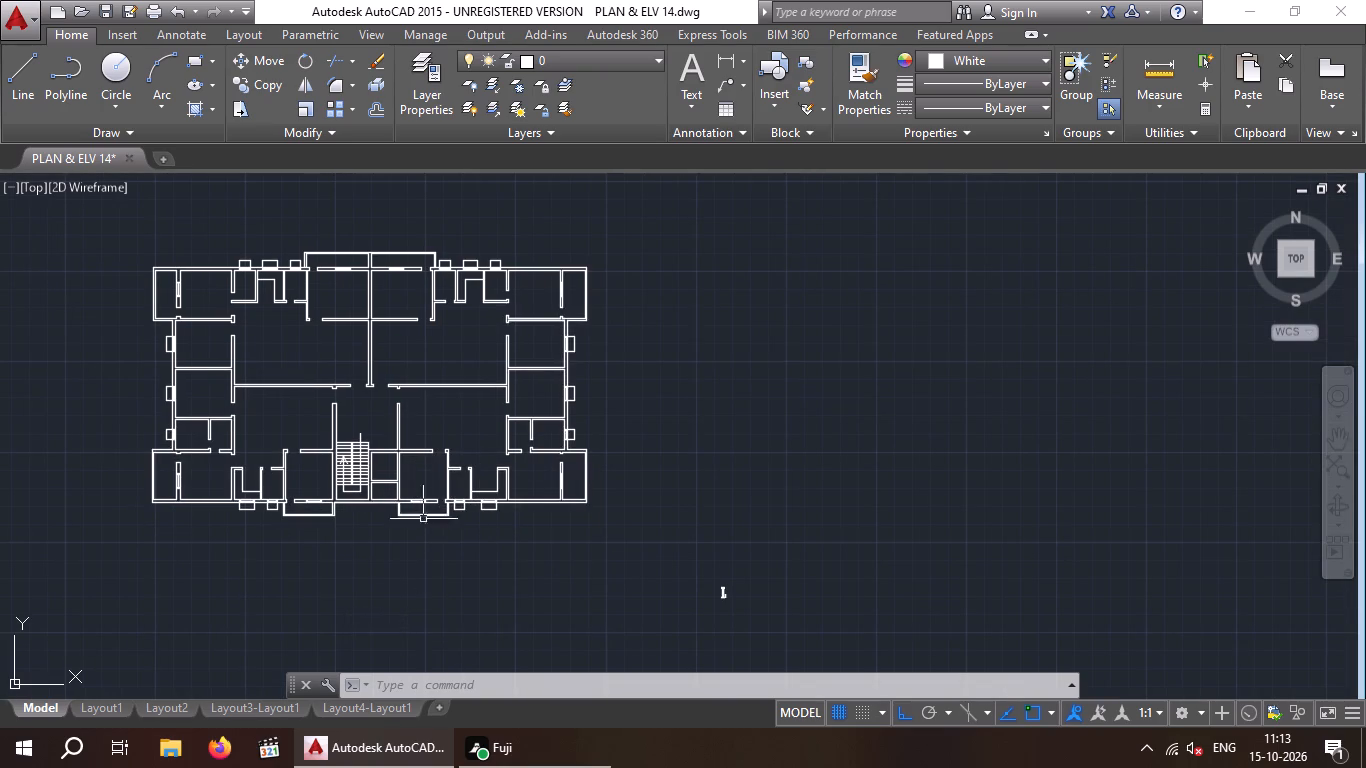
scroll(372, 490, "up", 1)
middle_click_drag(352, 518, 513, 502)
scroll(503, 493, "up", 3)
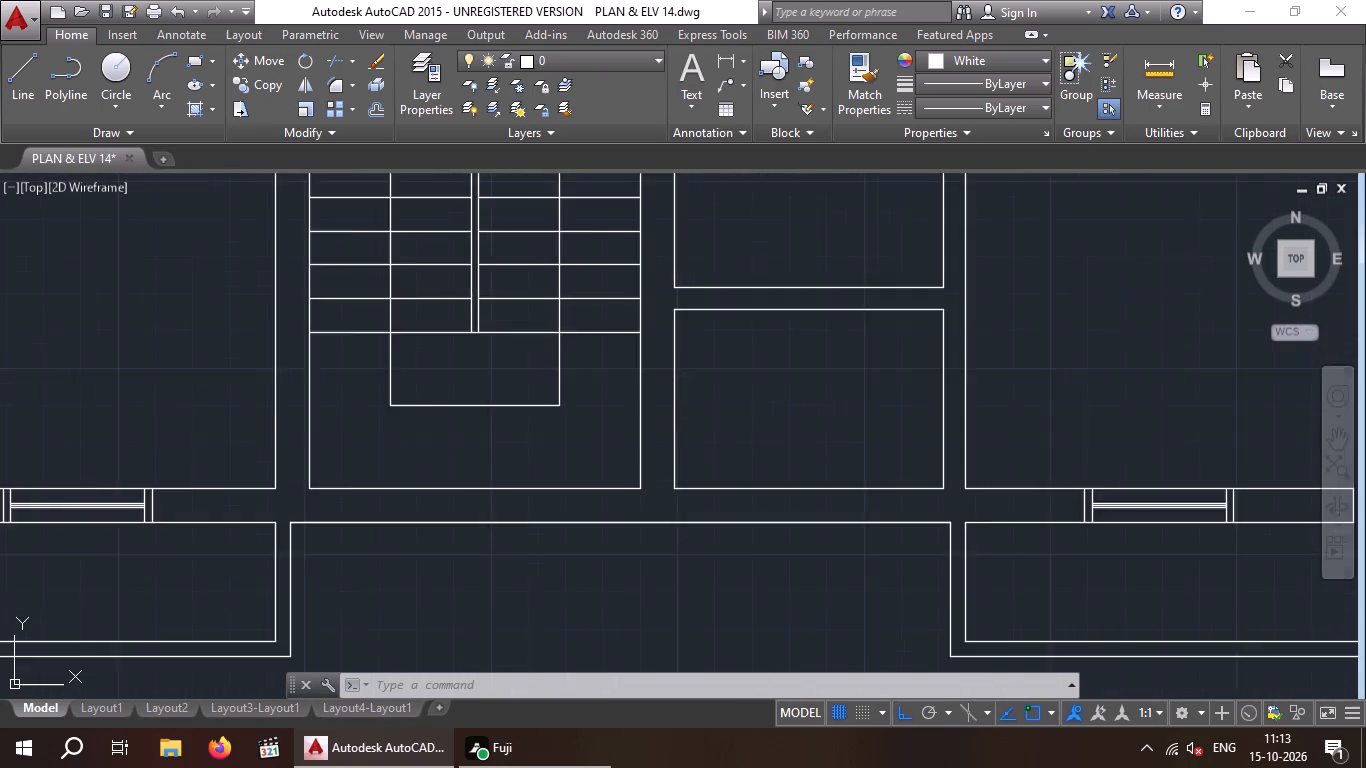
scroll(492, 499, "up", 2)
scroll(498, 502, "down", 1)
middle_click_drag(534, 515, 432, 509)
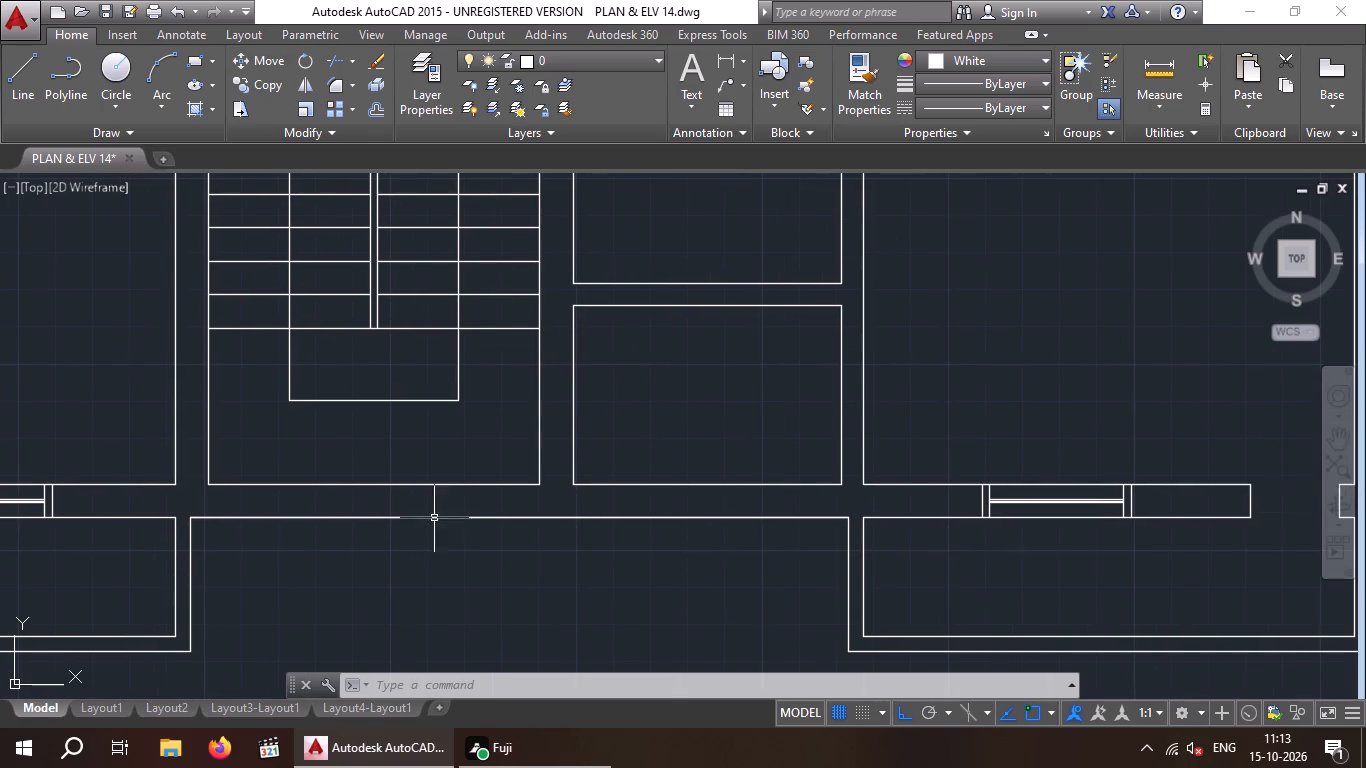
key("l")
key("Return")
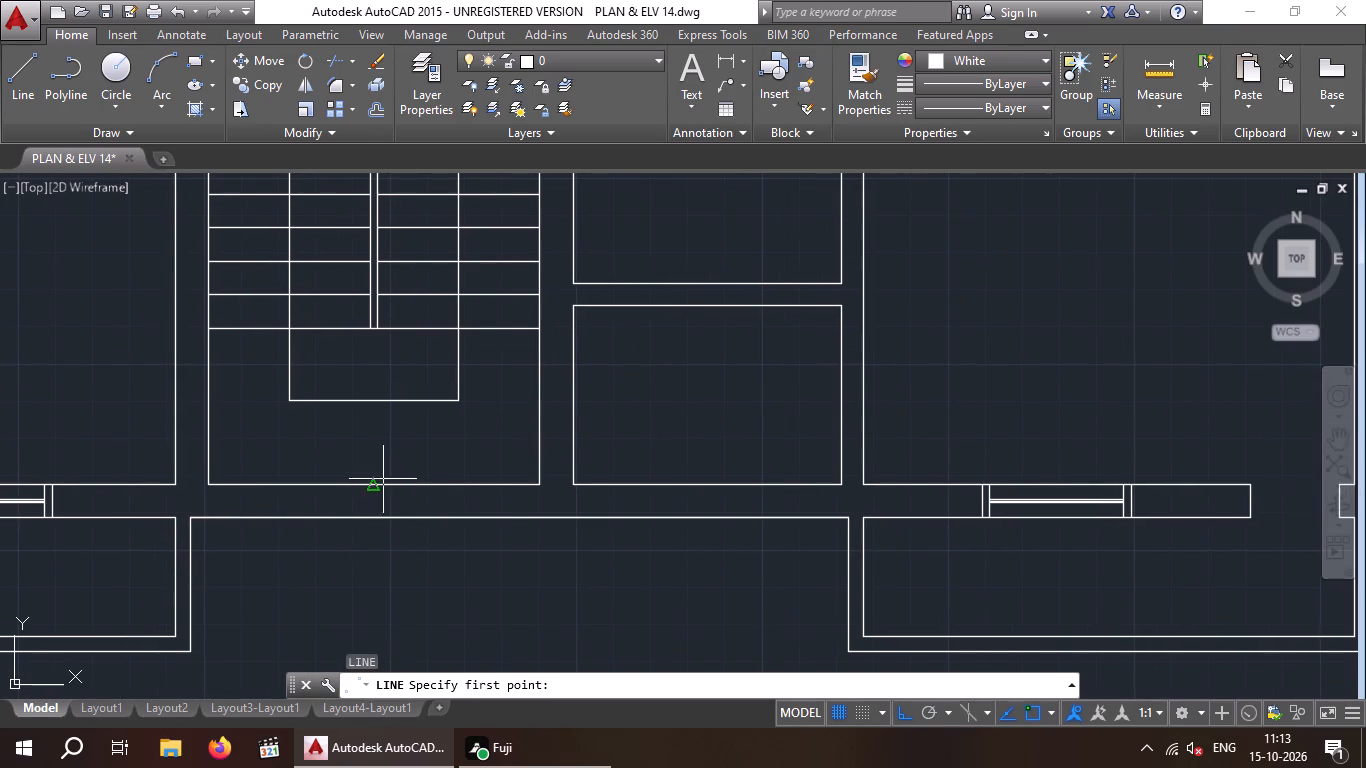
left_click(371, 482)
left_click(370, 516)
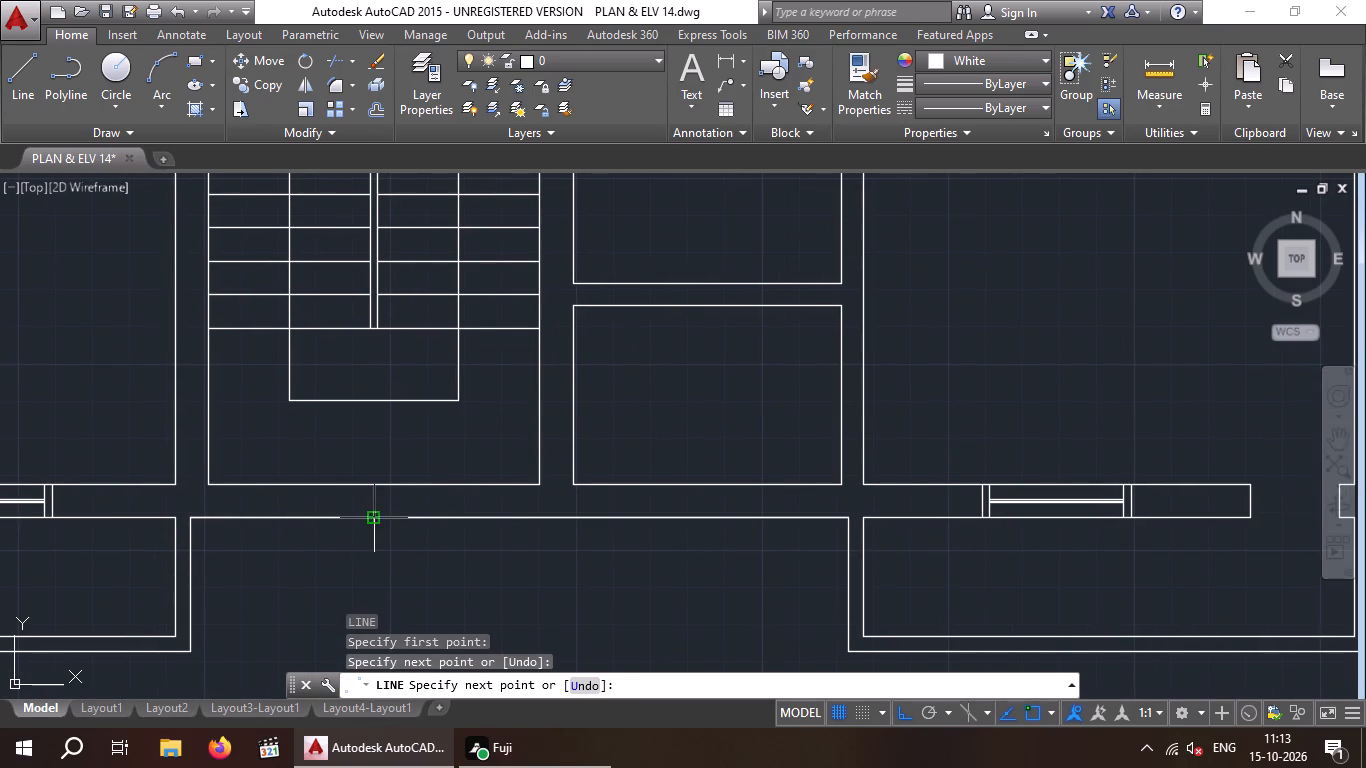
key("space")
Copy the window behind the eastern south balcony by its centre onto the midpoint of the guide line below the staircase.
scroll(500, 507, "down", 3)
middle_click_drag(494, 506, 323, 528)
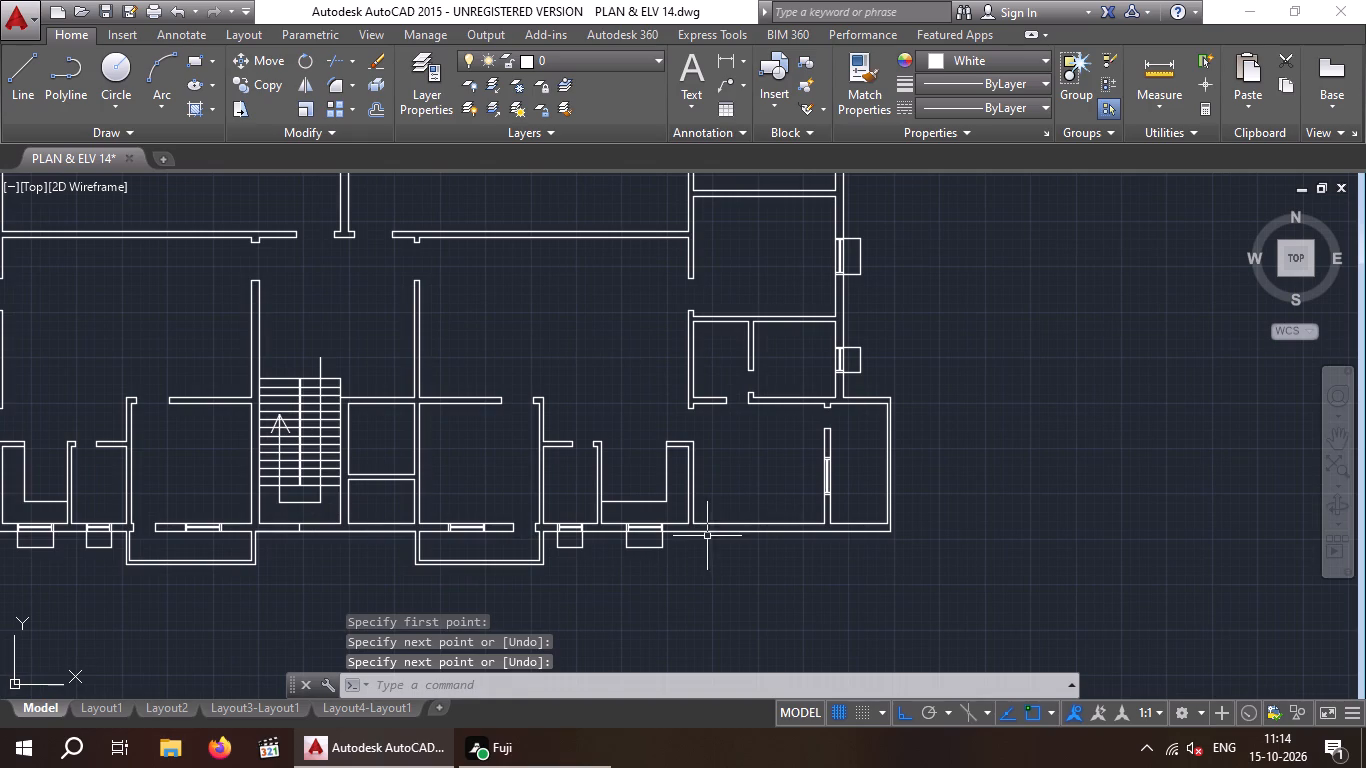
scroll(659, 532, "up", 3)
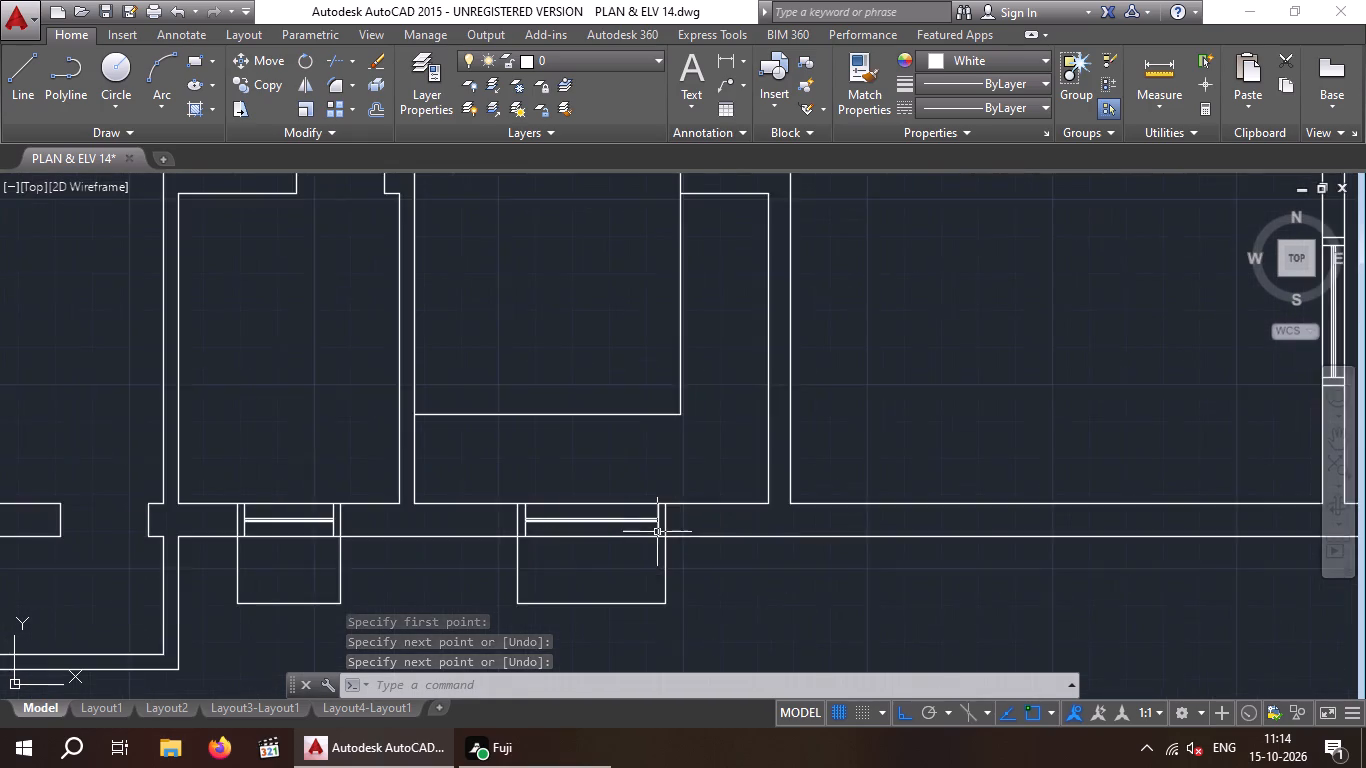
scroll(657, 532, "up", 2)
scroll(657, 532, "down", 4)
scroll(366, 539, "up", 3)
middle_click_drag(371, 535, 396, 538)
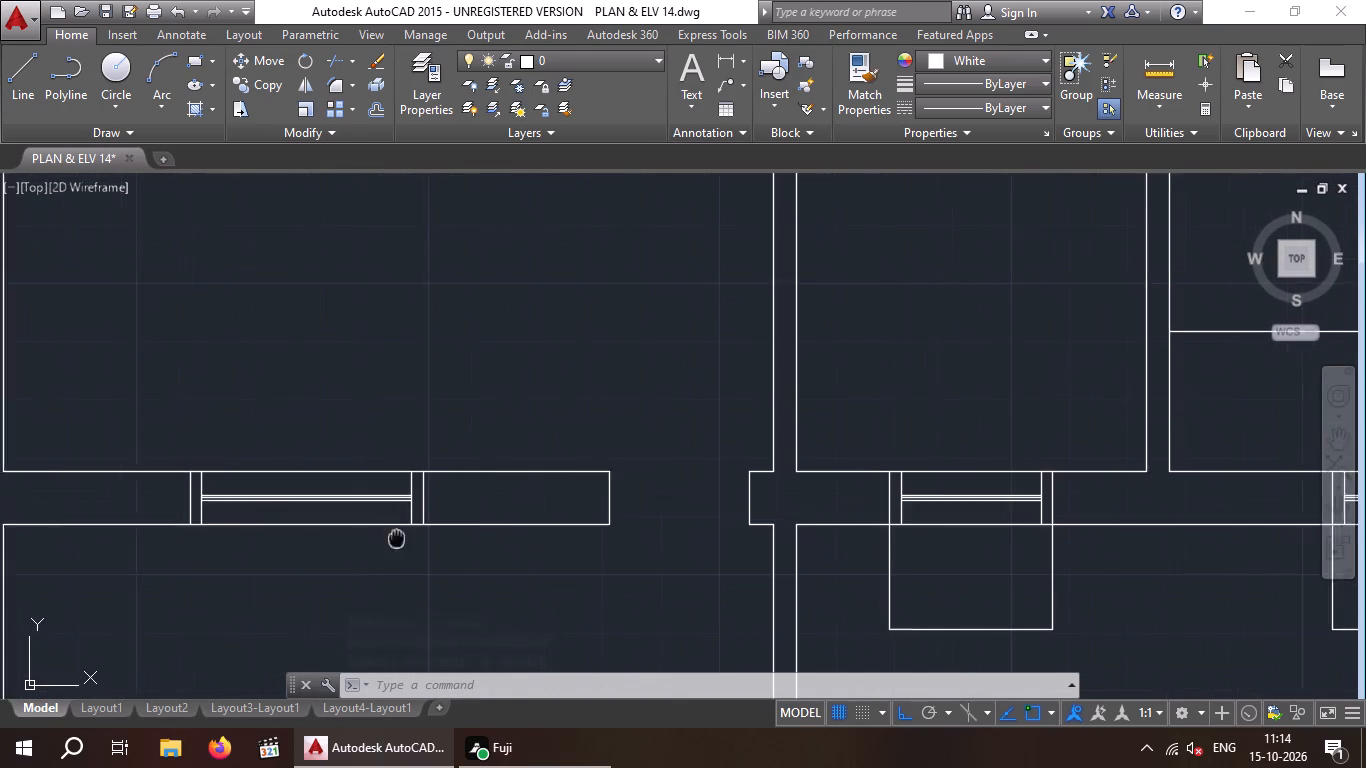
middle_click_drag(396, 538, 490, 555)
middle_click_drag(517, 524, 657, 523)
scroll(572, 521, "up", 3)
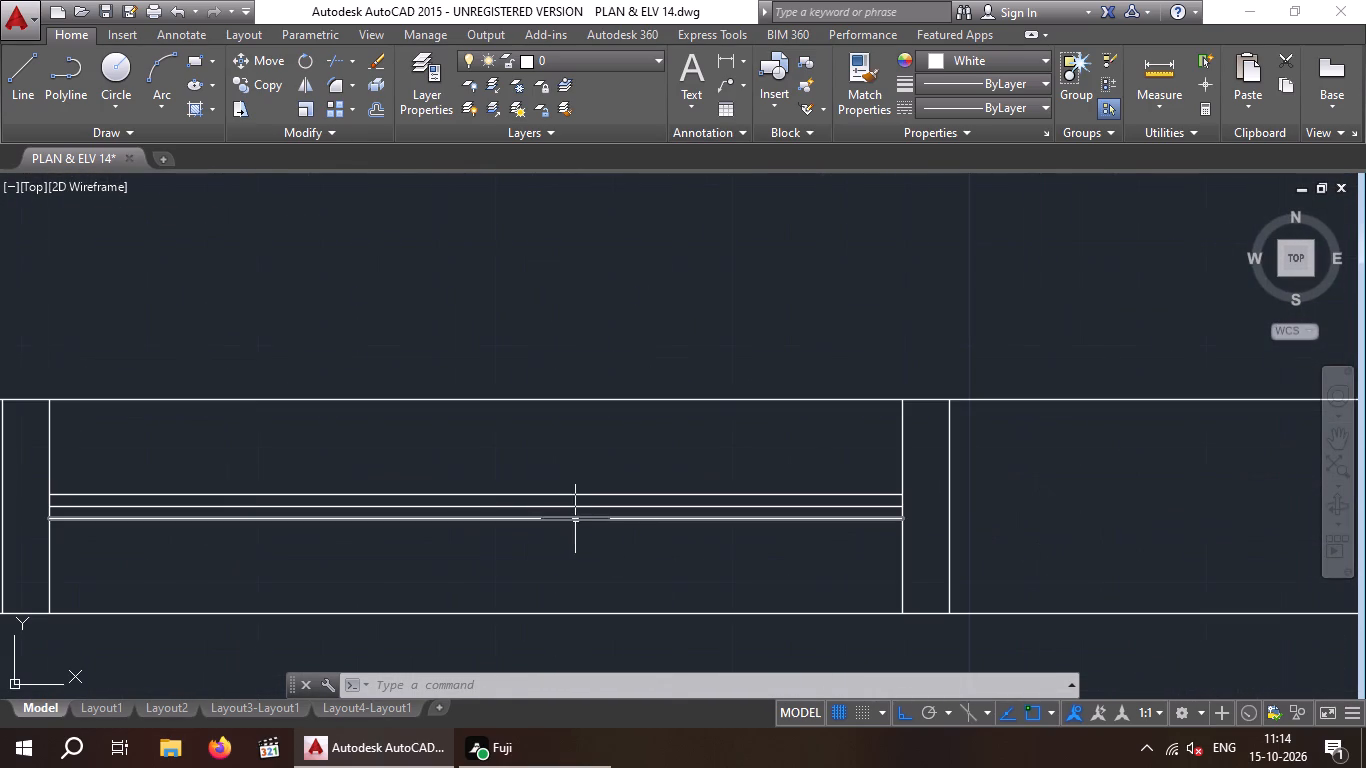
left_click_drag(1066, 442, 848, 503)
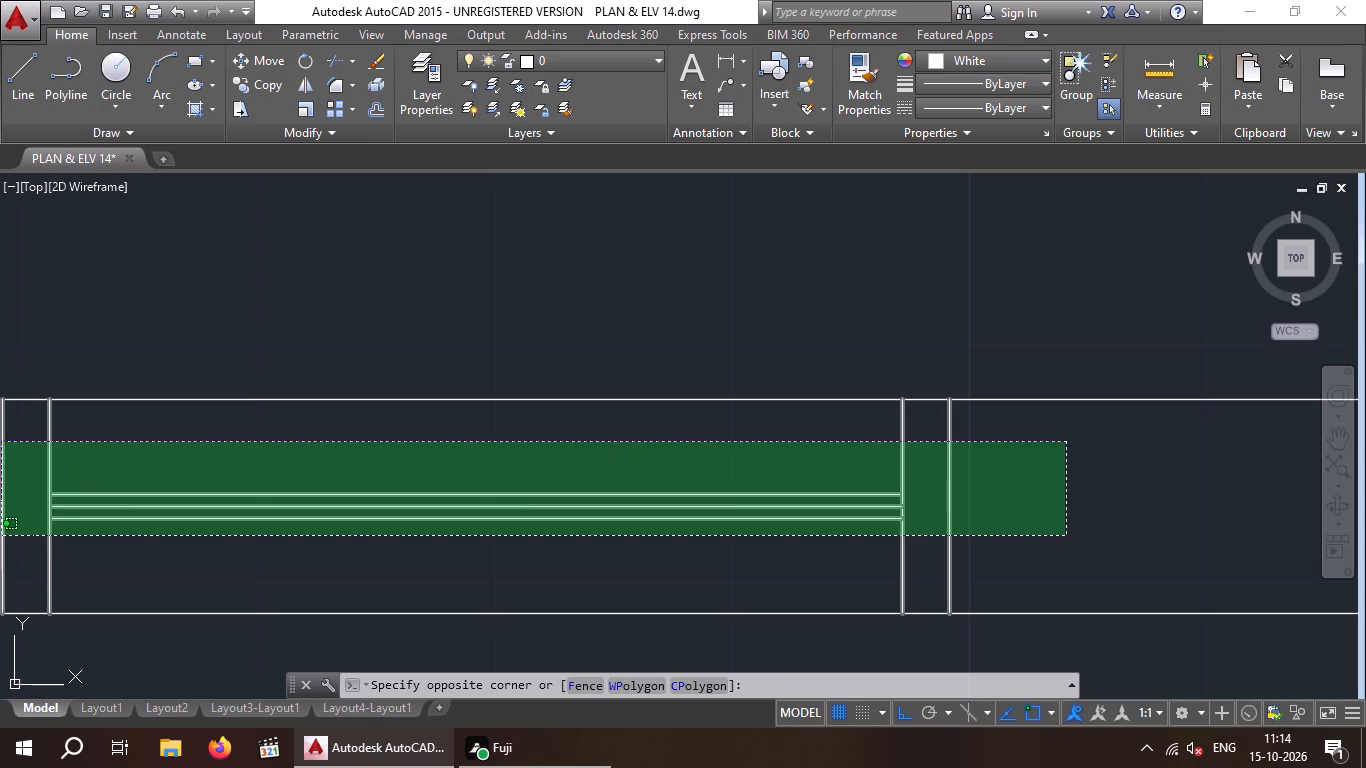
left_click_drag(0, 536, 10, 536)
left_click(270, 87)
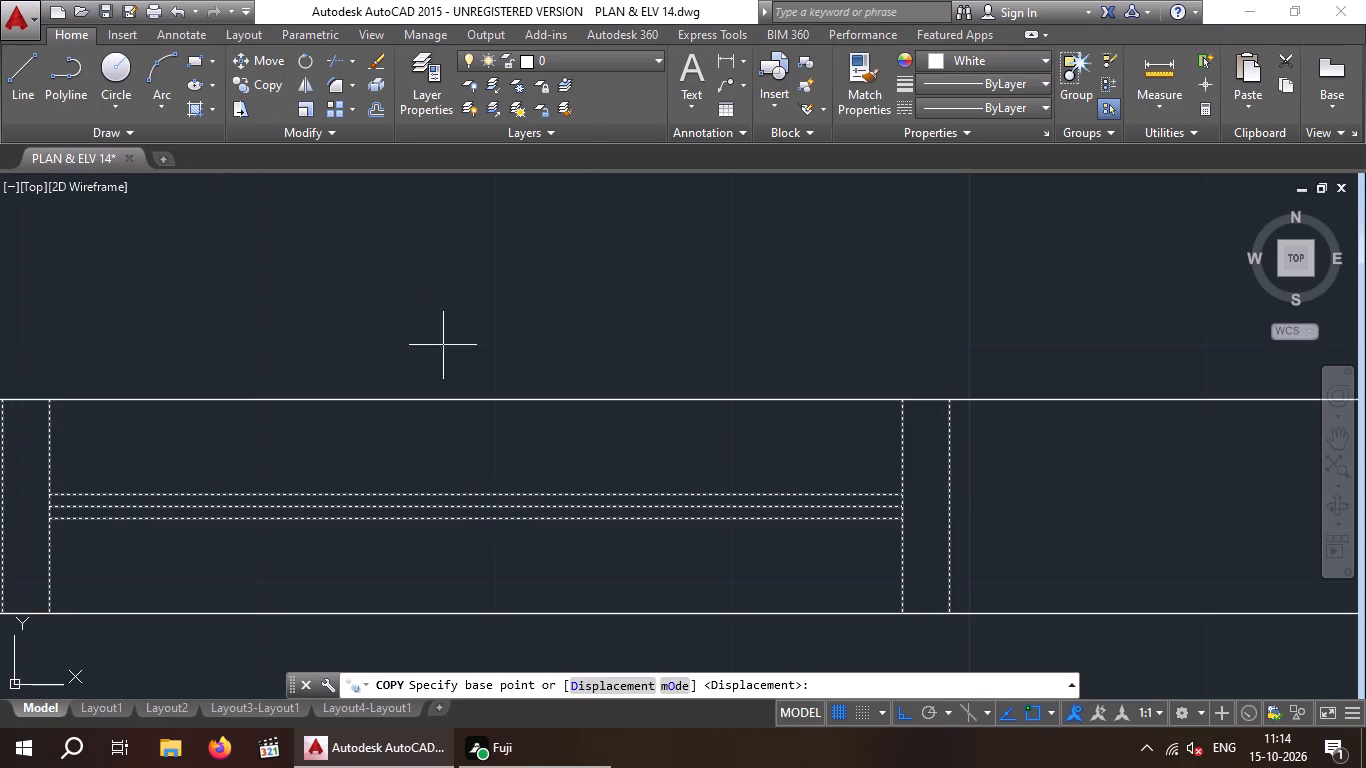
left_click(476, 508)
scroll(458, 506, "down", 5)
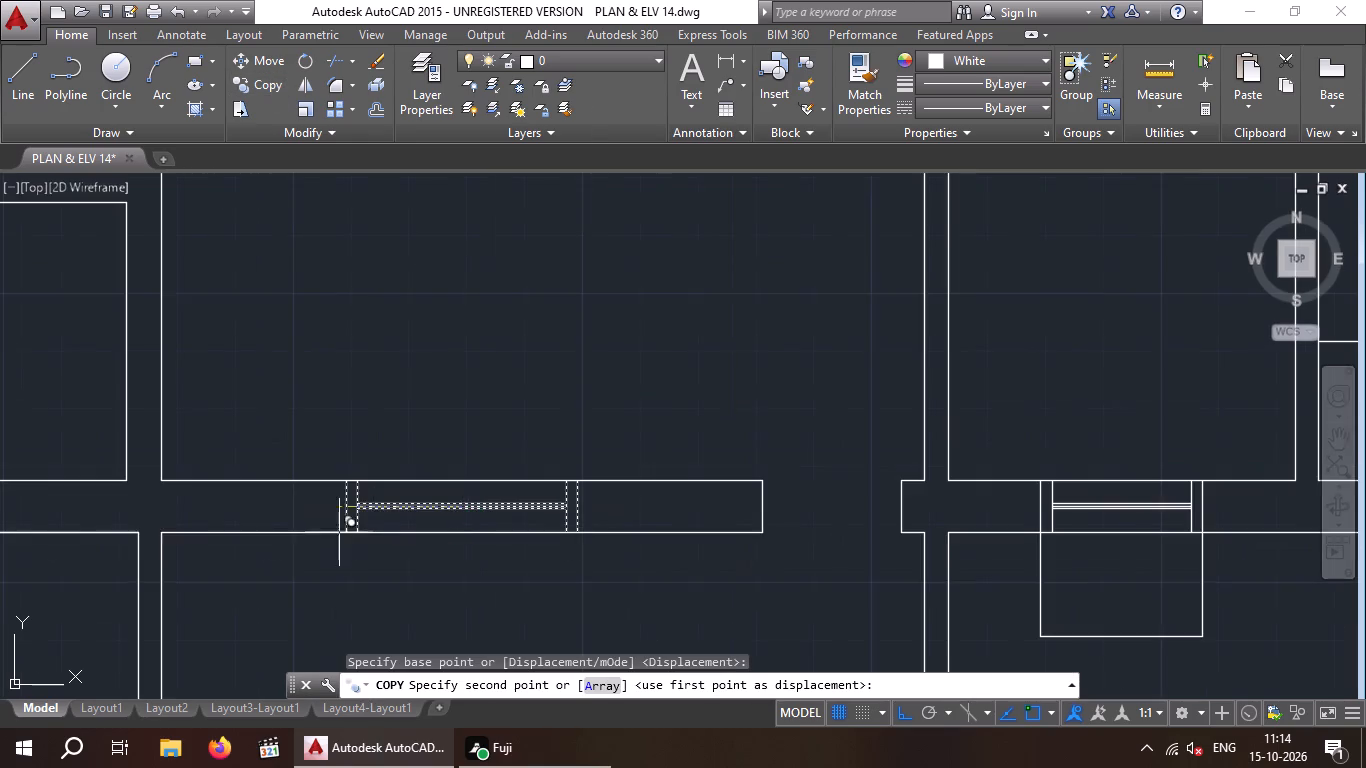
middle_click_drag(241, 530, 700, 487)
middle_click_drag(516, 502, 717, 498)
scroll(708, 496, "down", 2)
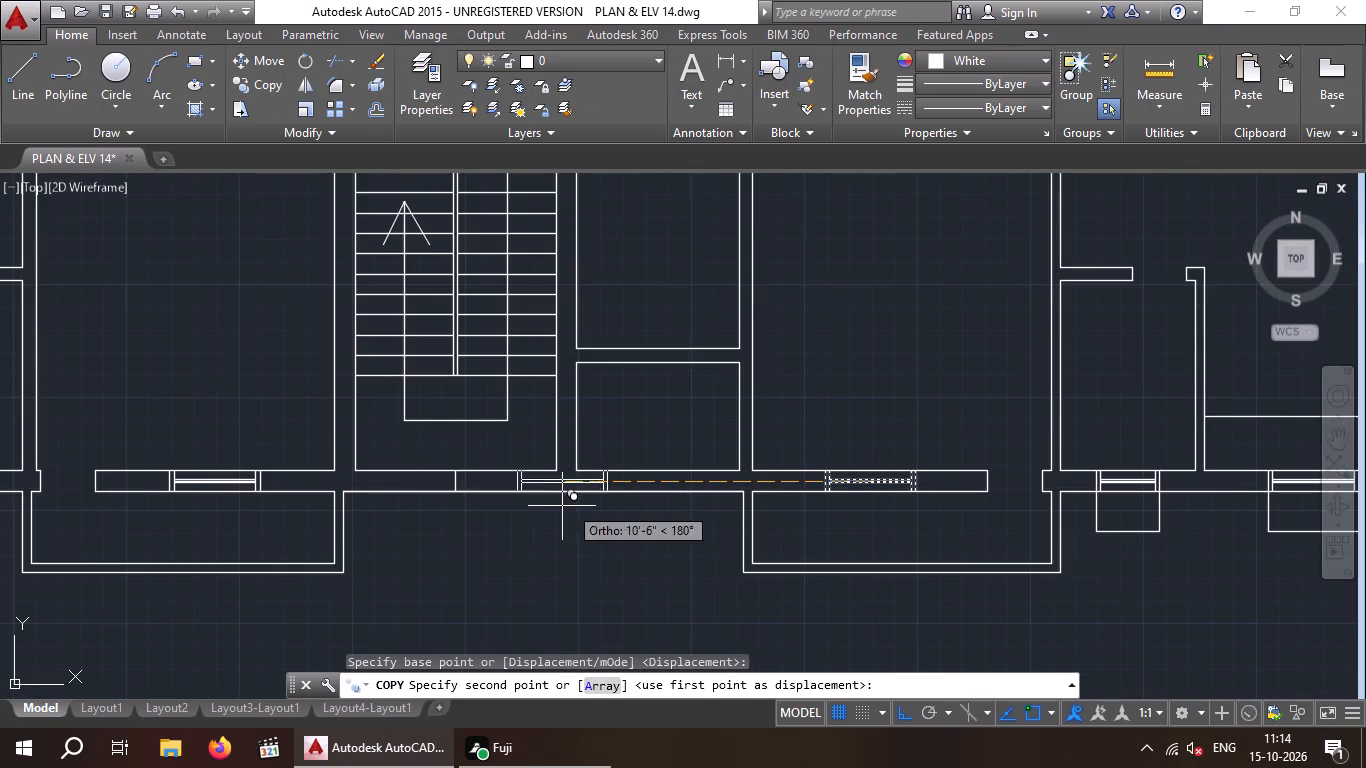
scroll(443, 501, "up", 3)
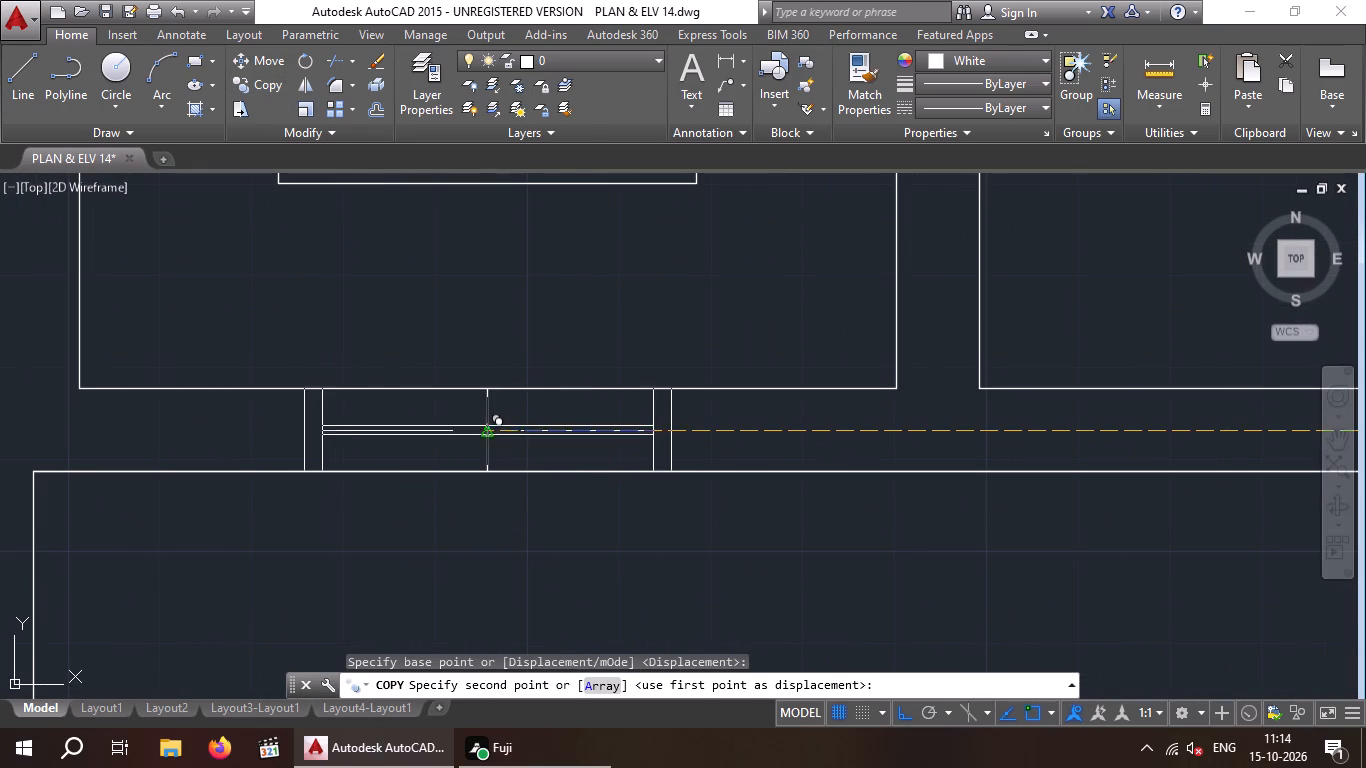
left_click(488, 430)
key("Escape")
key("Escape")
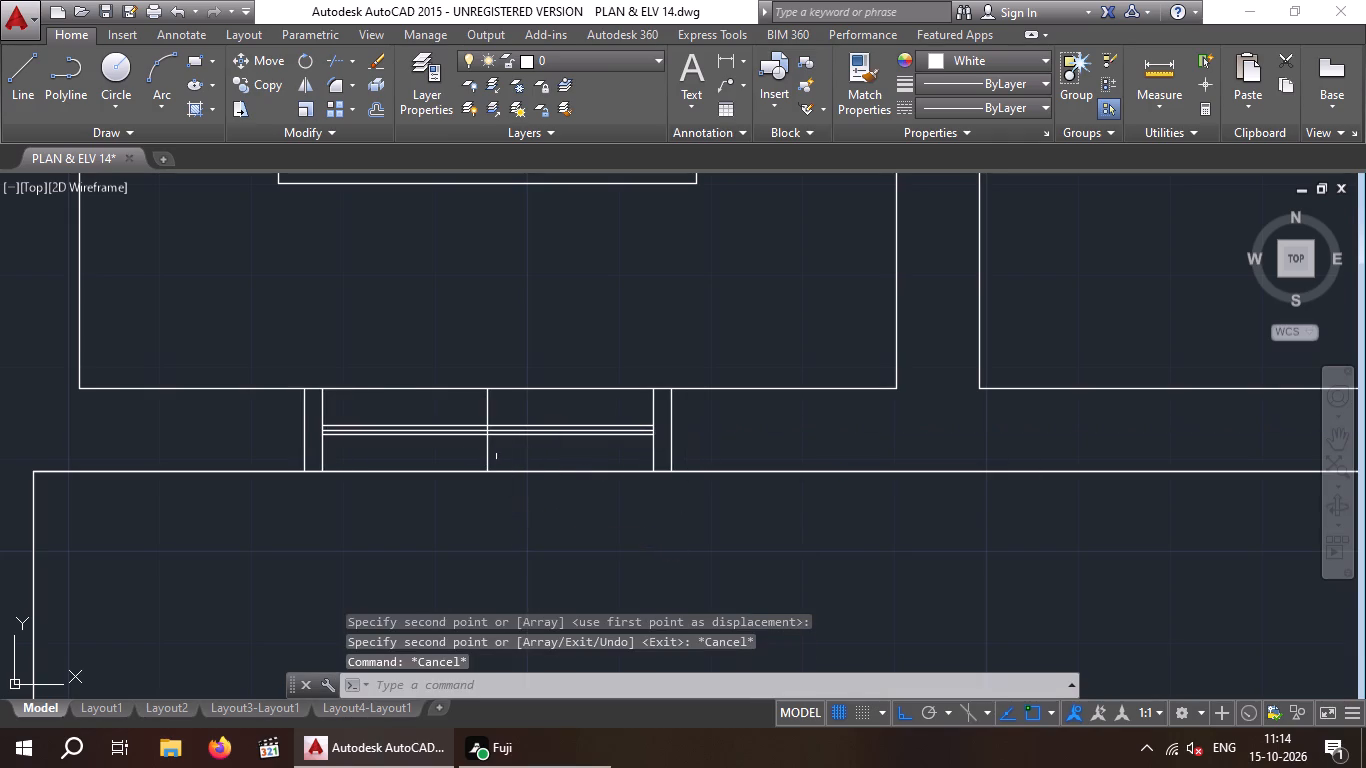
Erase the guide line through the centre of the new staircase window.
scroll(496, 451, "up", 3)
left_click_drag(550, 452, 464, 476)
left_click(380, 491)
key("Delete")
Save the drawing with the staircase window added.
scroll(502, 460, "down", 3)
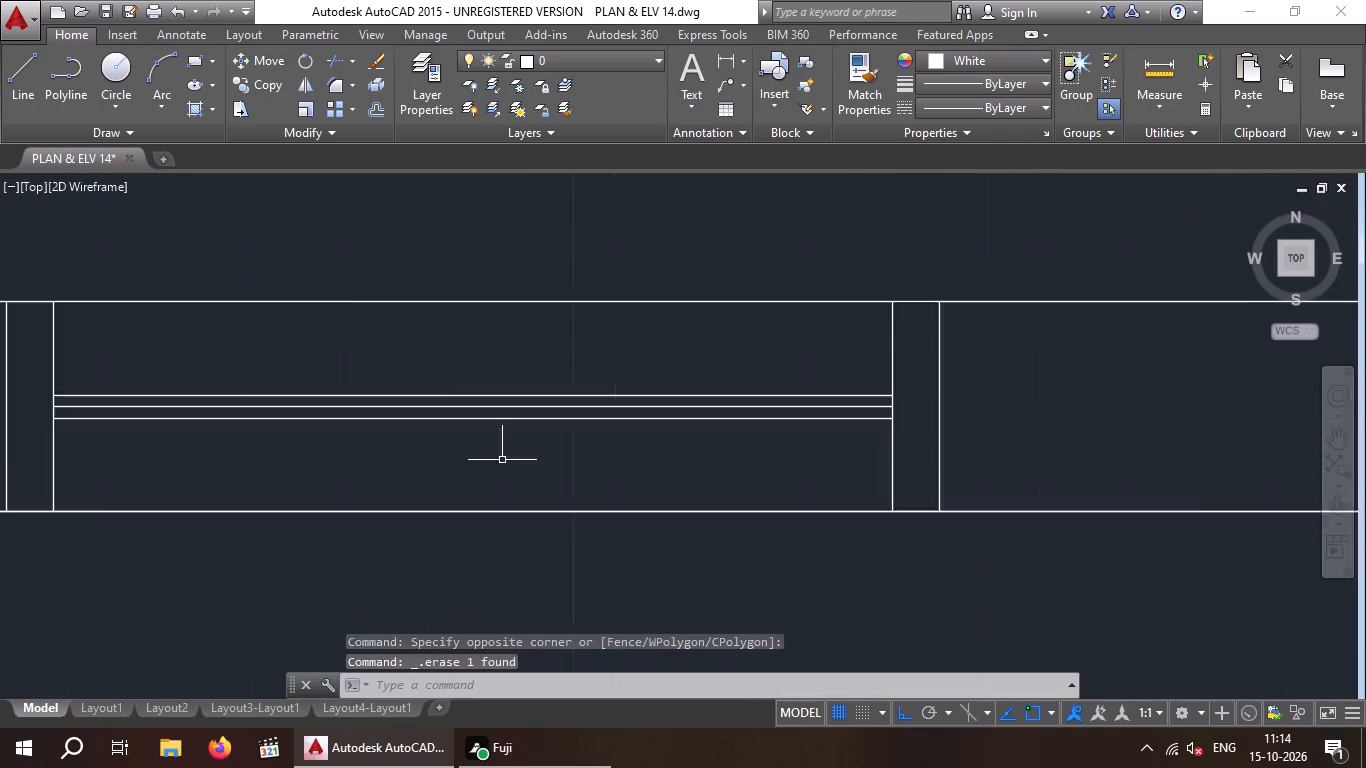
scroll(502, 460, "down", 4)
key("ctrl+s")
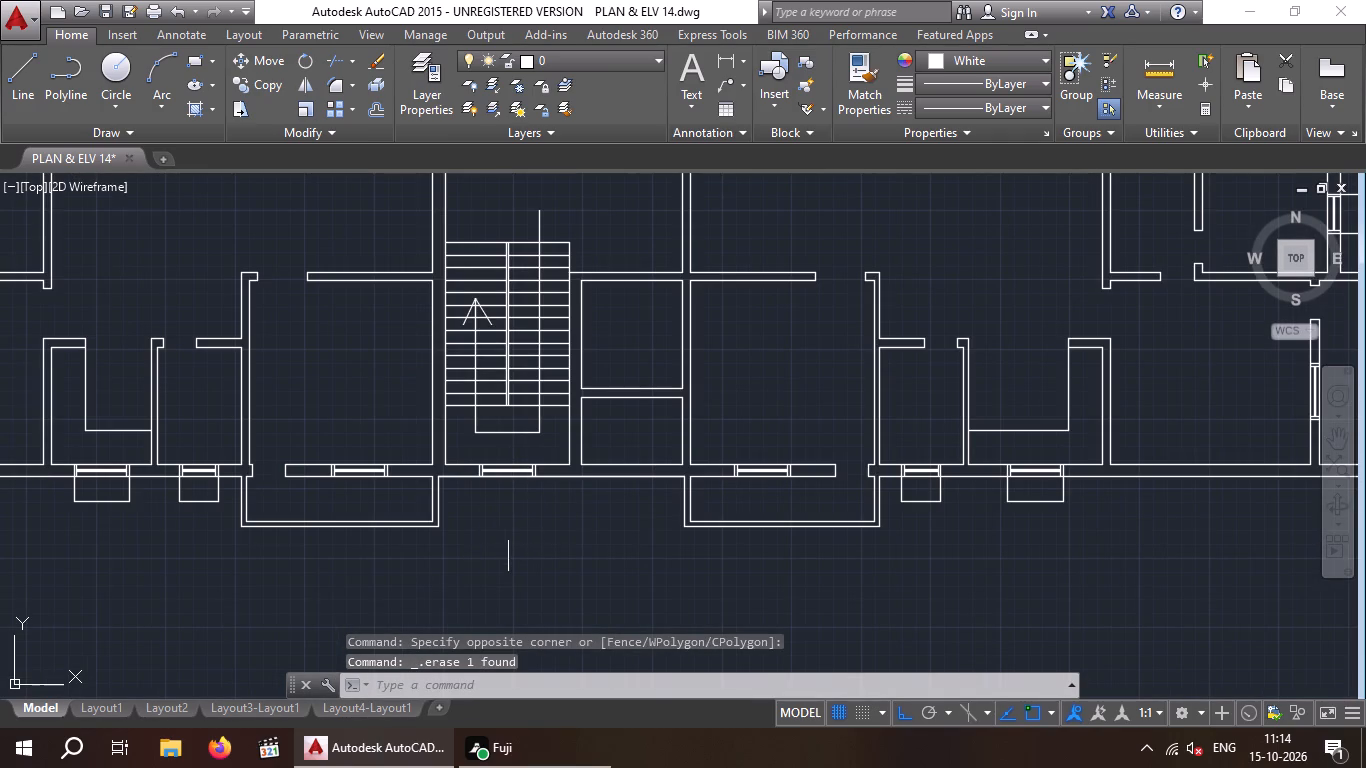
scroll(587, 508, "down", 4)
middle_click_drag(576, 495, 521, 477)
scroll(523, 466, "up", 3)
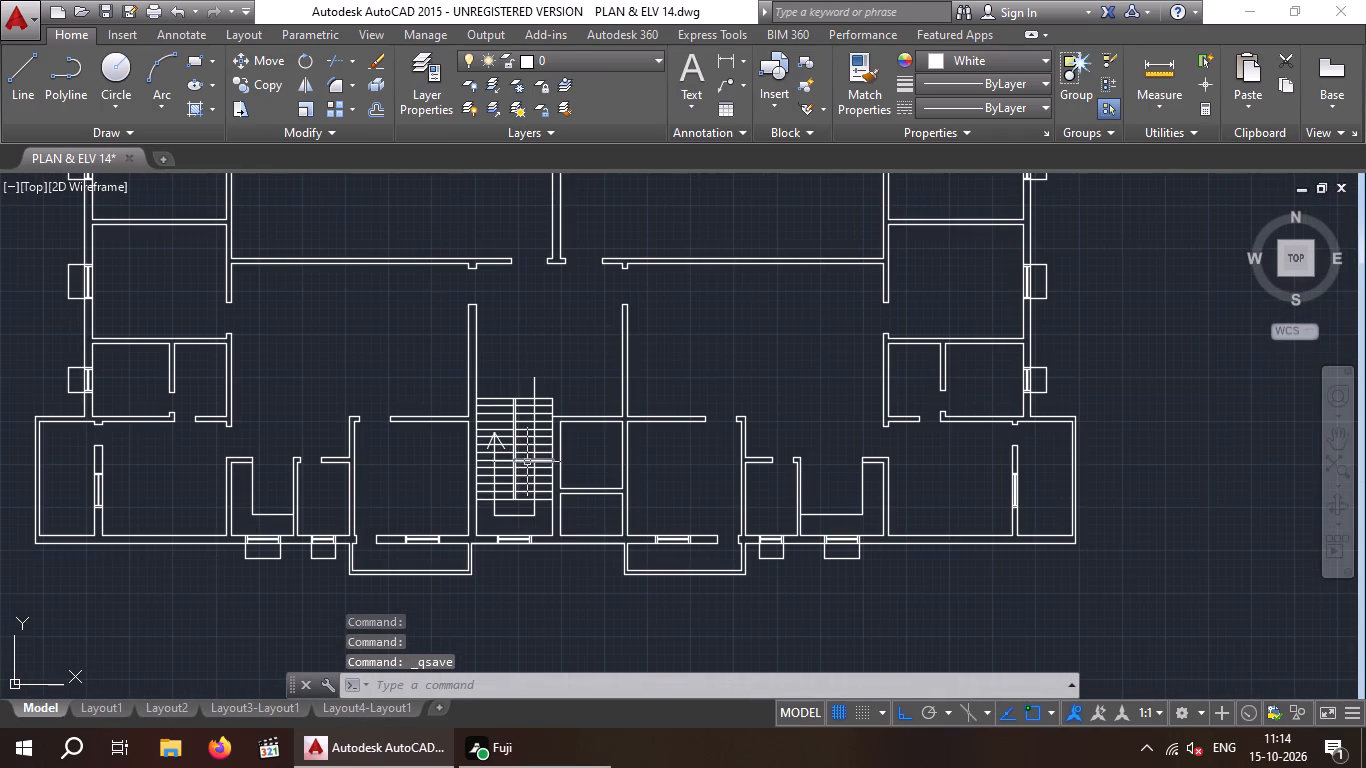
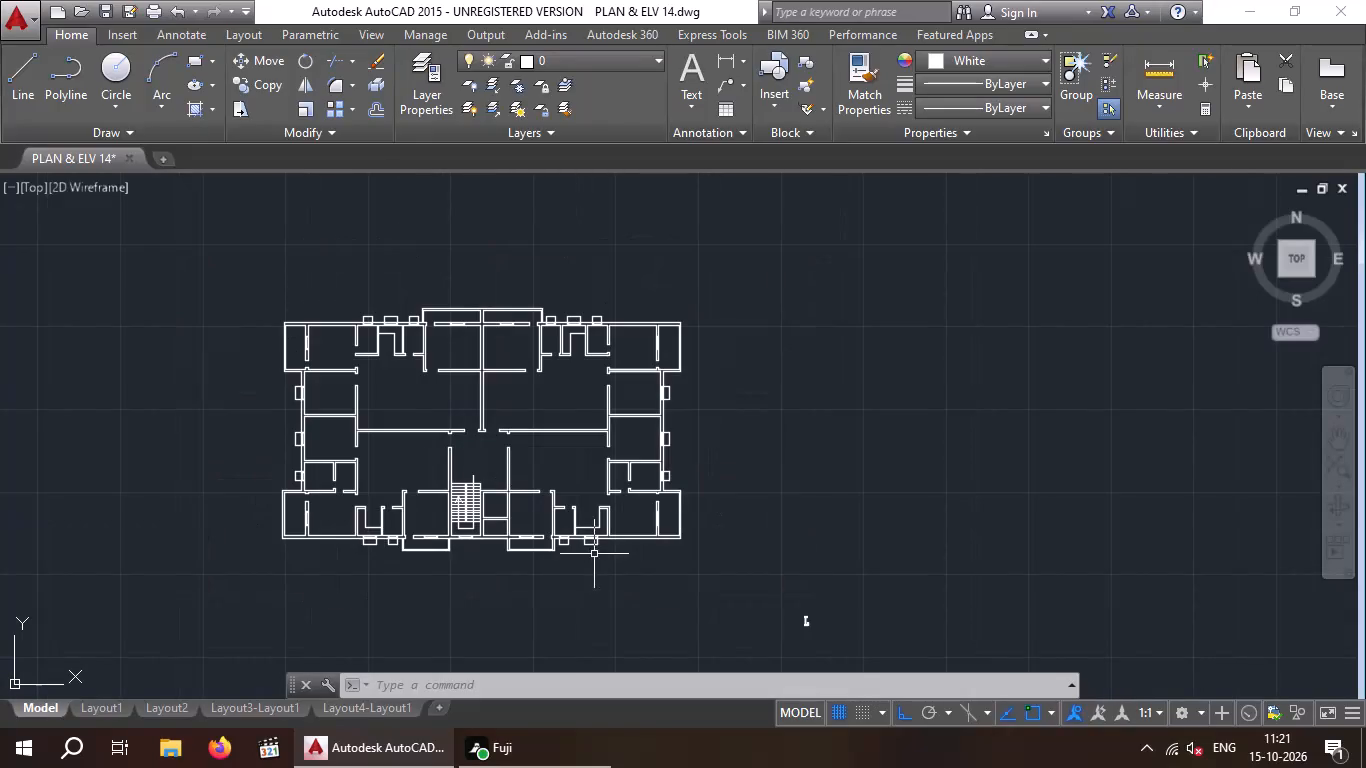
Draw a vertical line about 3'-11" long downward from the midpoint of the lower-right corner room's bottom inner wall line.
scroll(604, 516, "up", 2)
middle_click_drag(637, 511, 640, 378)
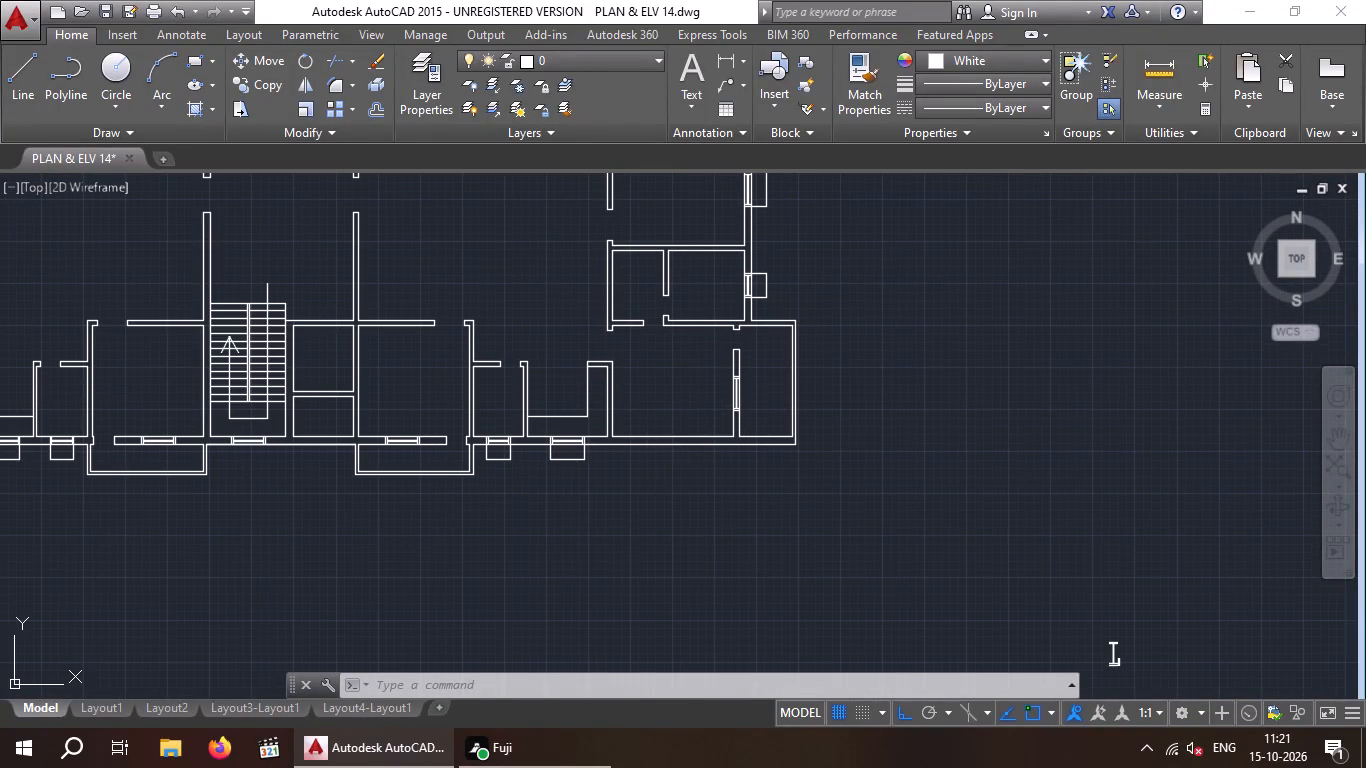
key("Escape")
key("Escape")
key("l")
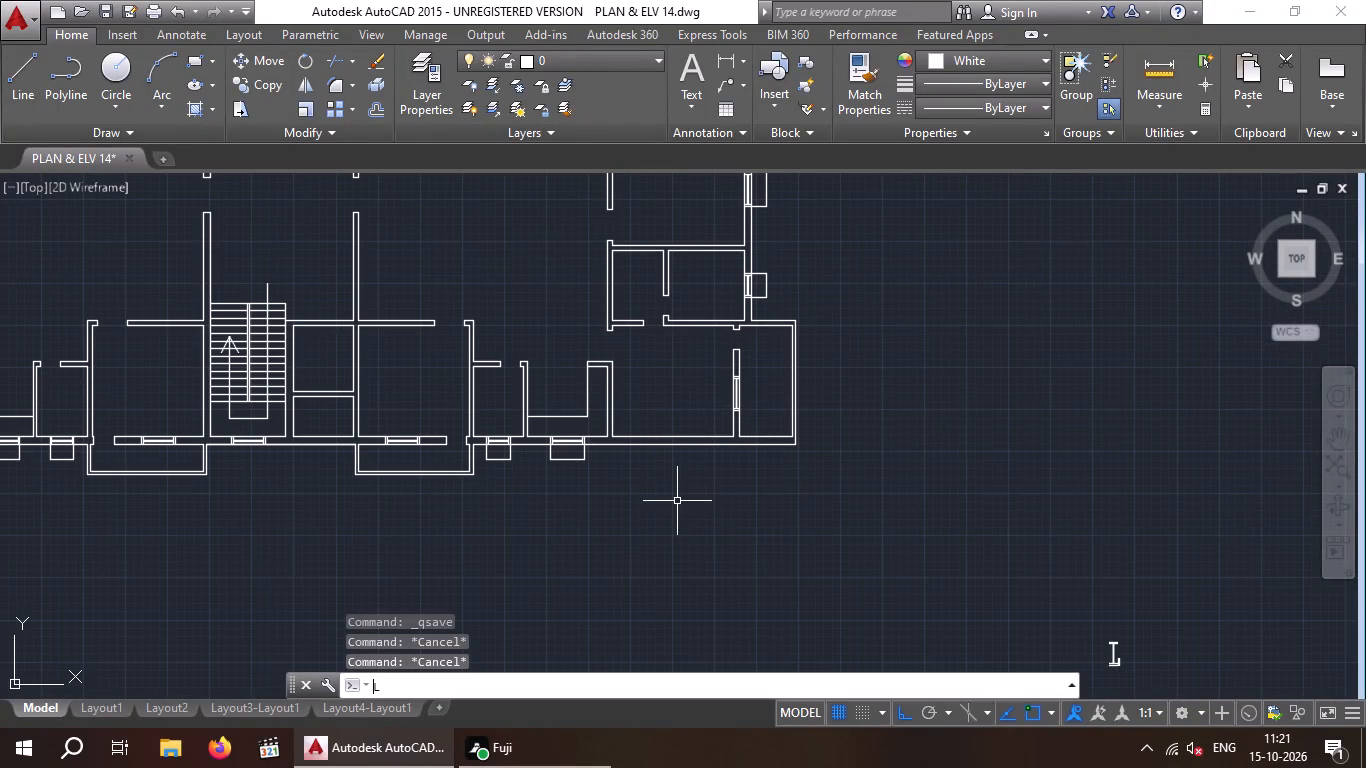
key("Return")
scroll(665, 452, "up", 3)
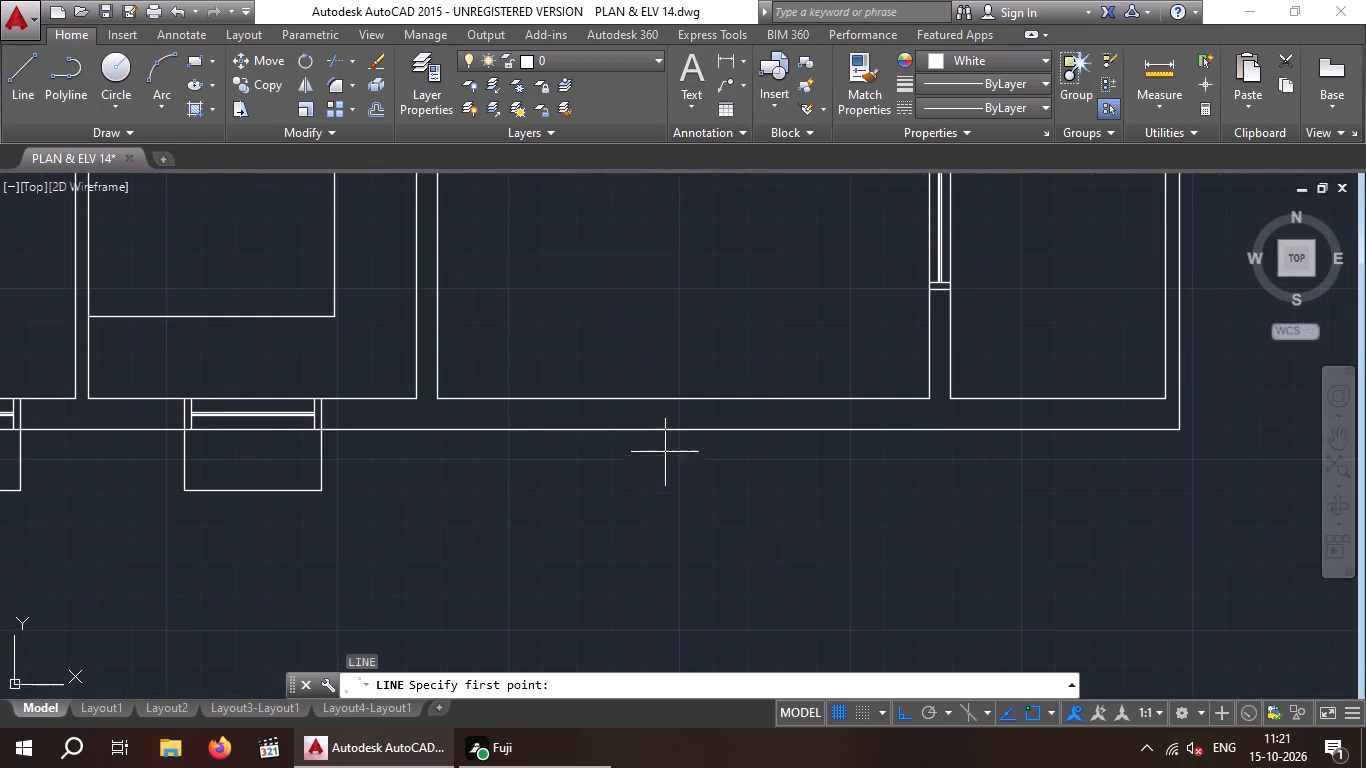
left_click(686, 399)
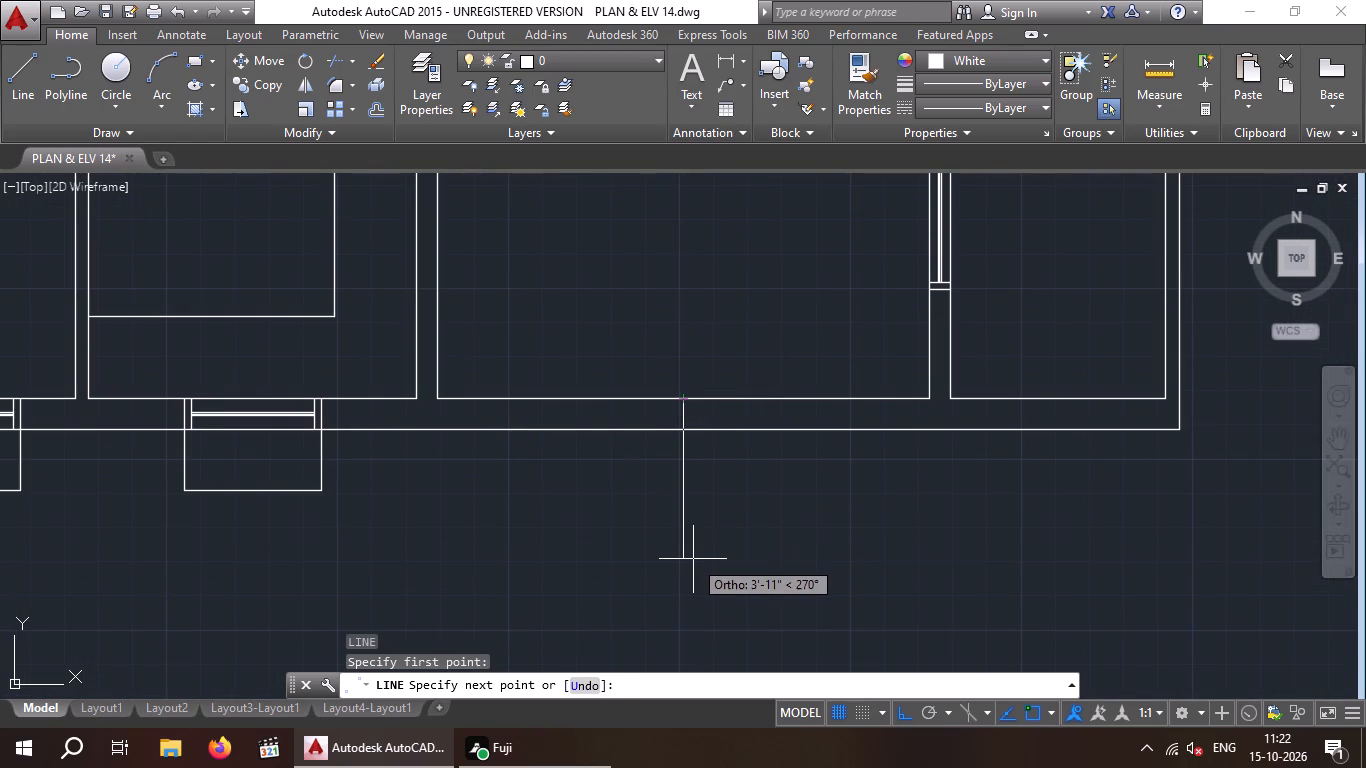
left_click(693, 559)
key("space")
Draw a short horizontal line leftward from the midpoint of the left wall of the room east of the staircase and small shaft rooms.
scroll(693, 559, "down", 3)
middle_click_drag(639, 589, 793, 538)
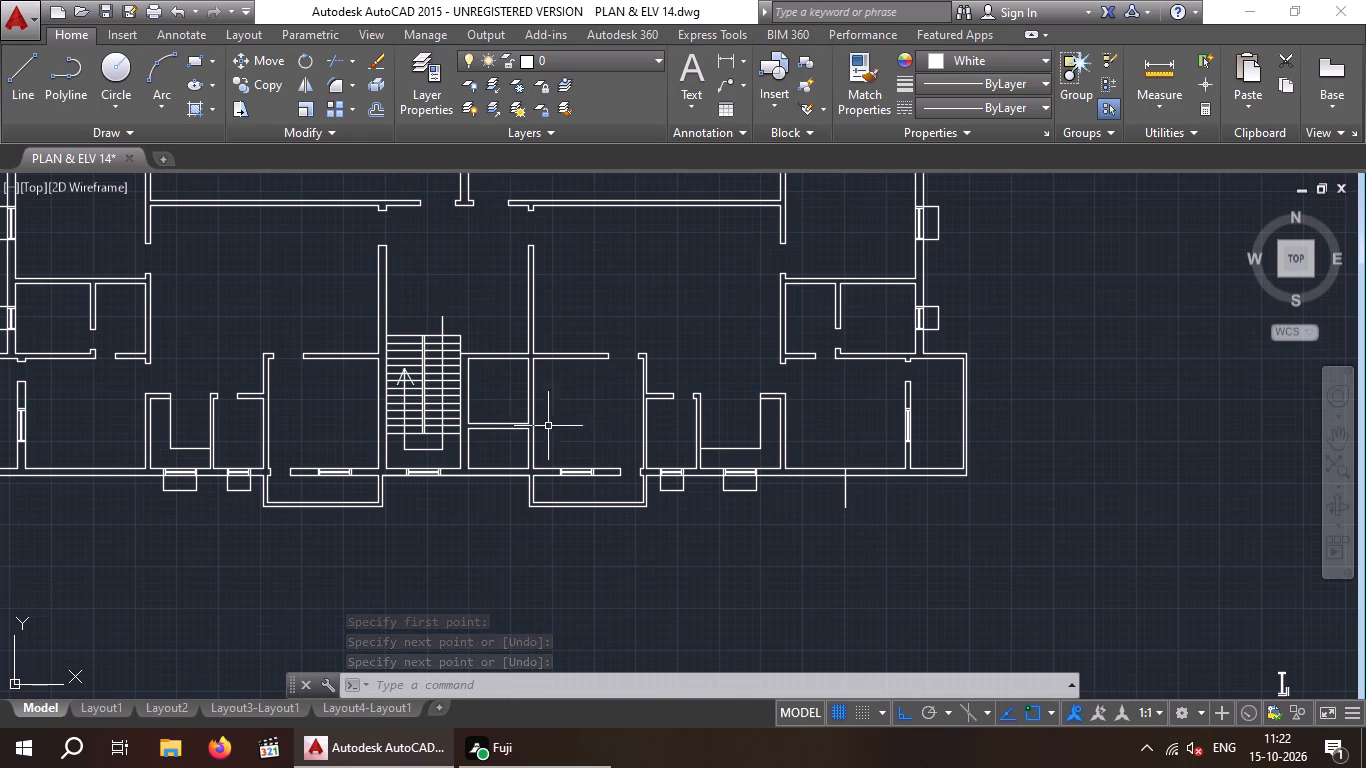
scroll(543, 419, "up", 3)
key("space")
scroll(521, 398, "down", 1)
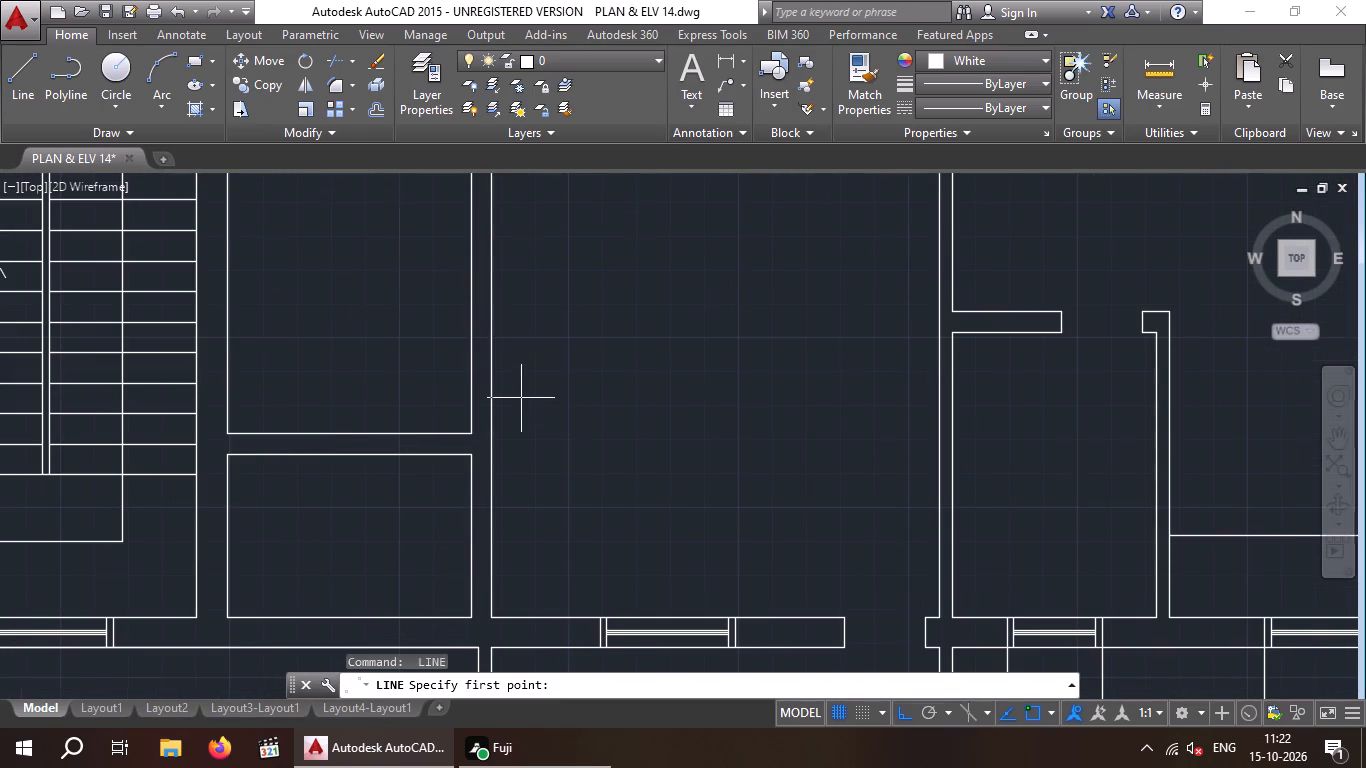
scroll(521, 398, "down", 1)
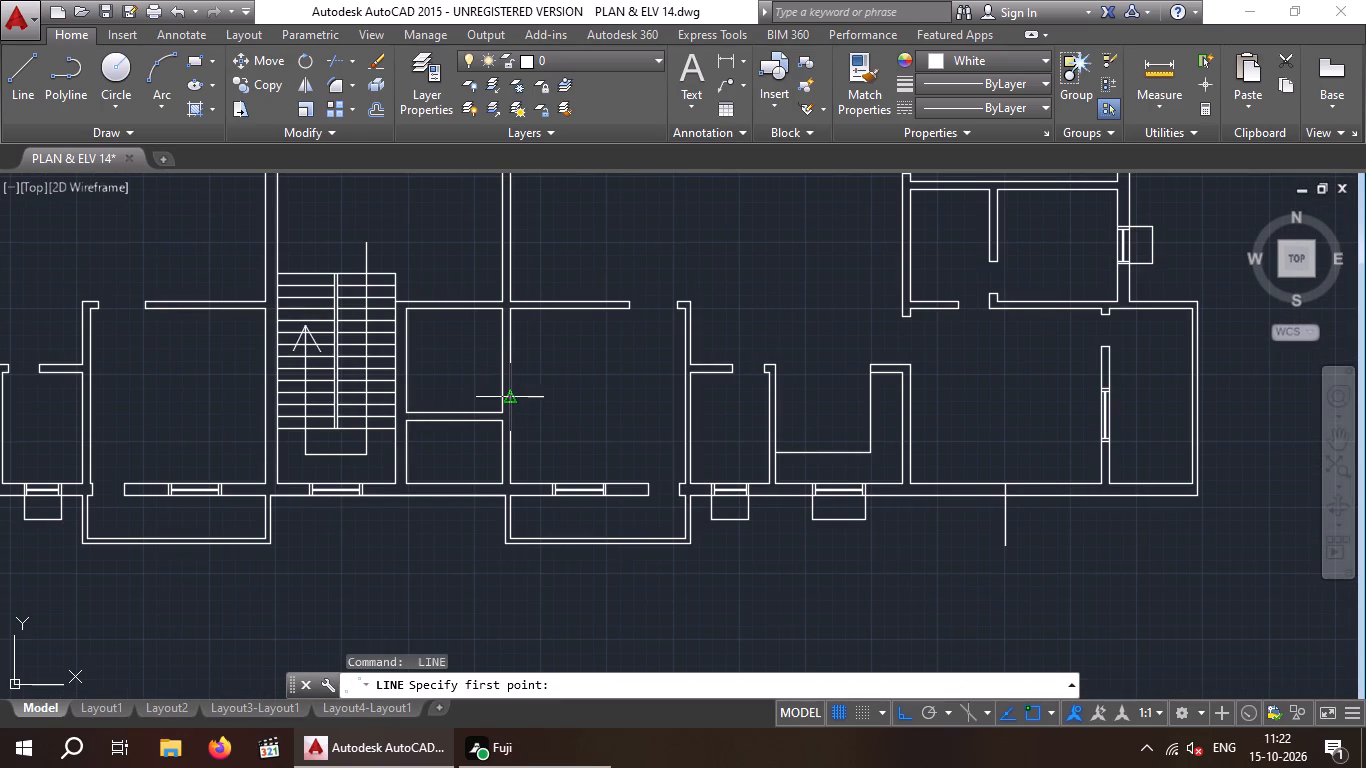
left_click(512, 392)
left_click(457, 399)
key("space")
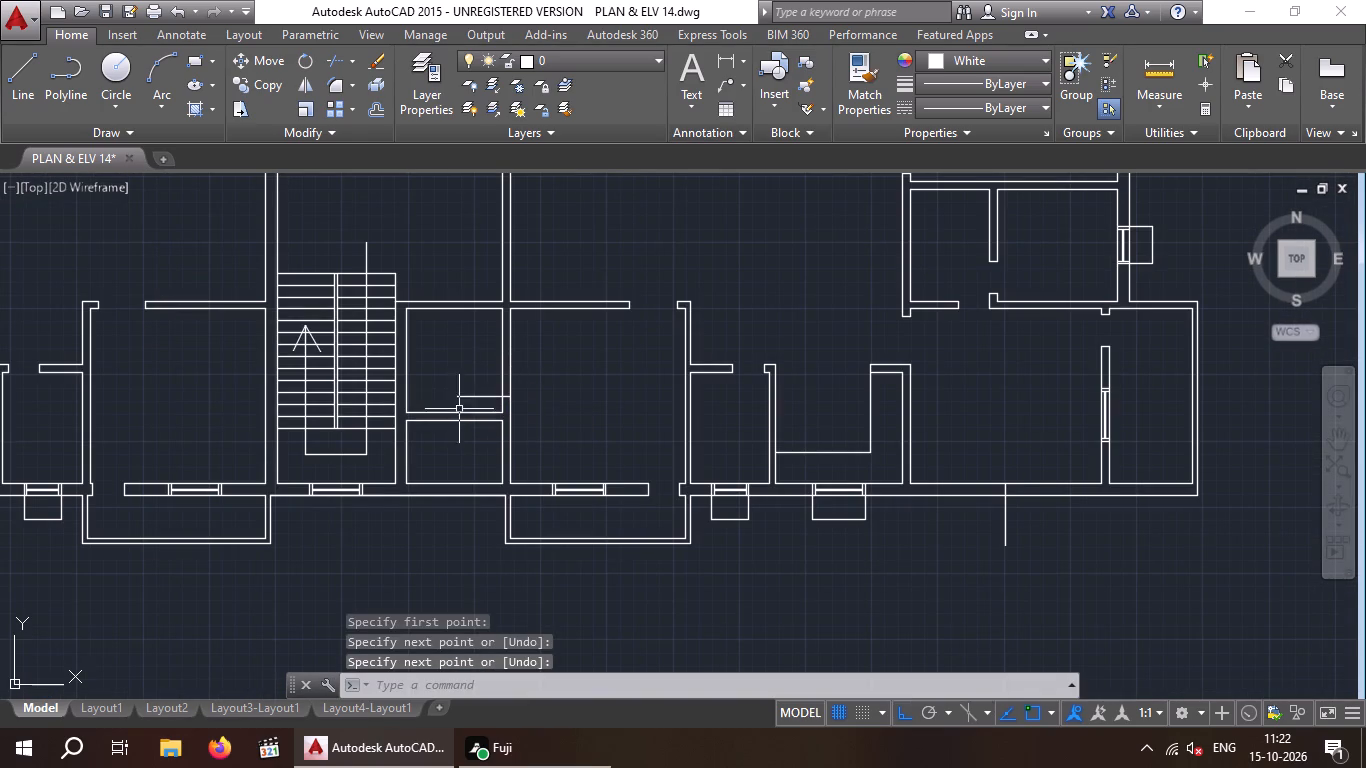
Draw a horizontal line across the staircase, starting at the midpoint of the right wall of the room west of the stairs.
scroll(466, 469, "down", 2)
middle_click_drag(407, 503, 549, 513)
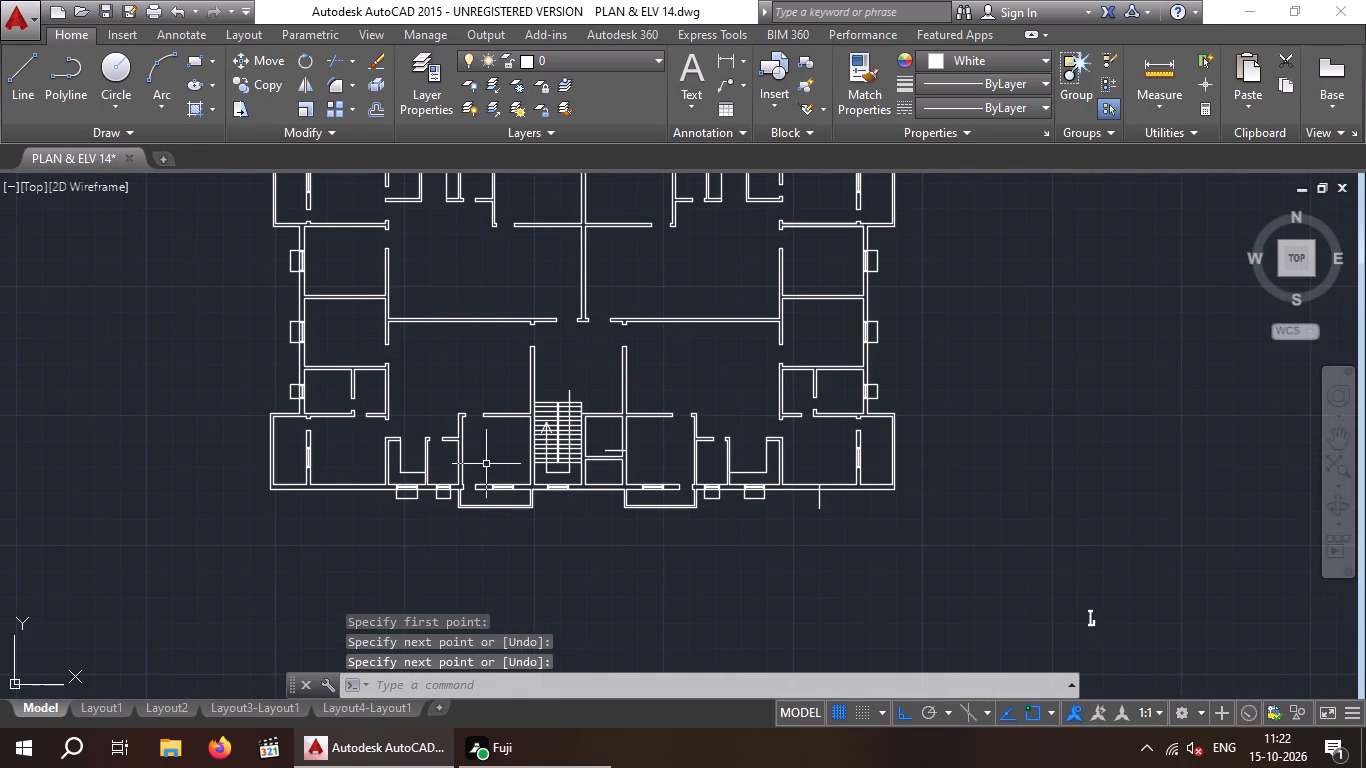
scroll(503, 460, "up", 2)
key("space")
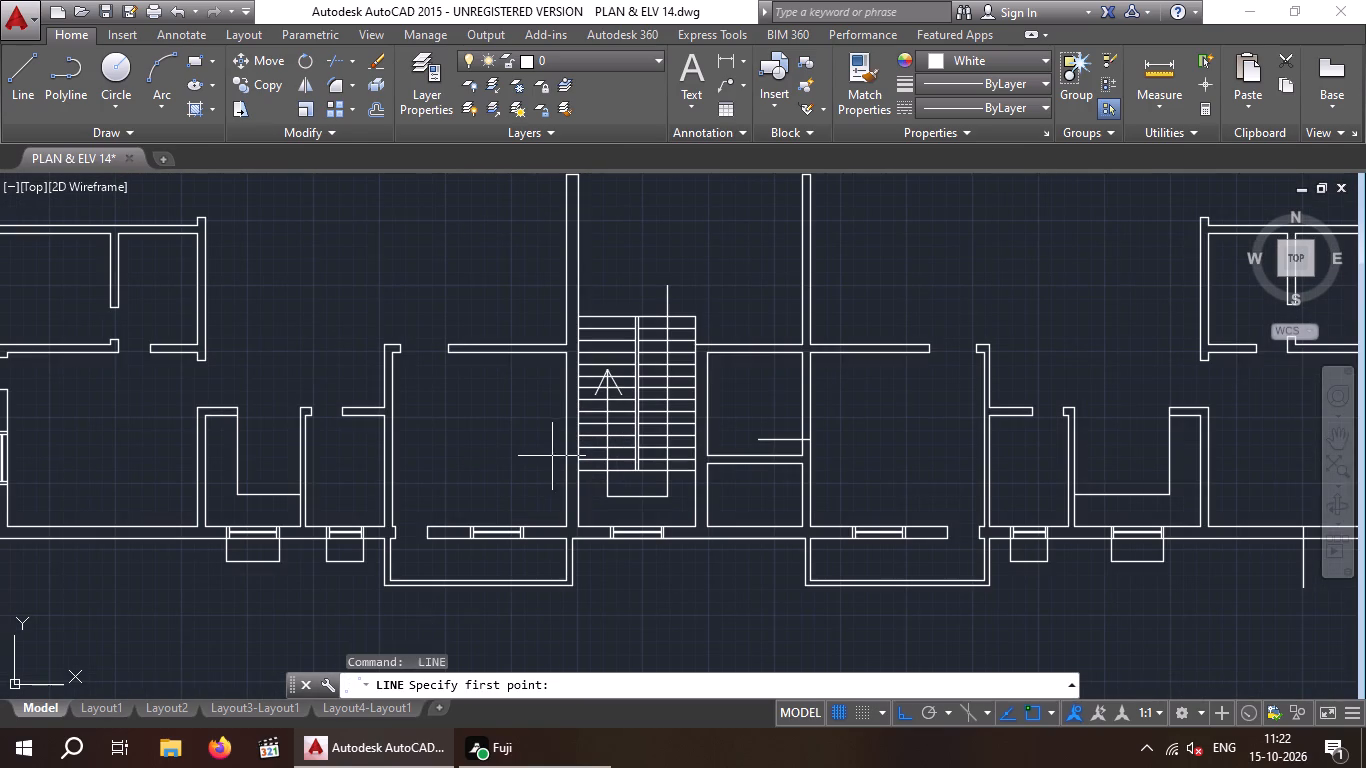
left_click(562, 442)
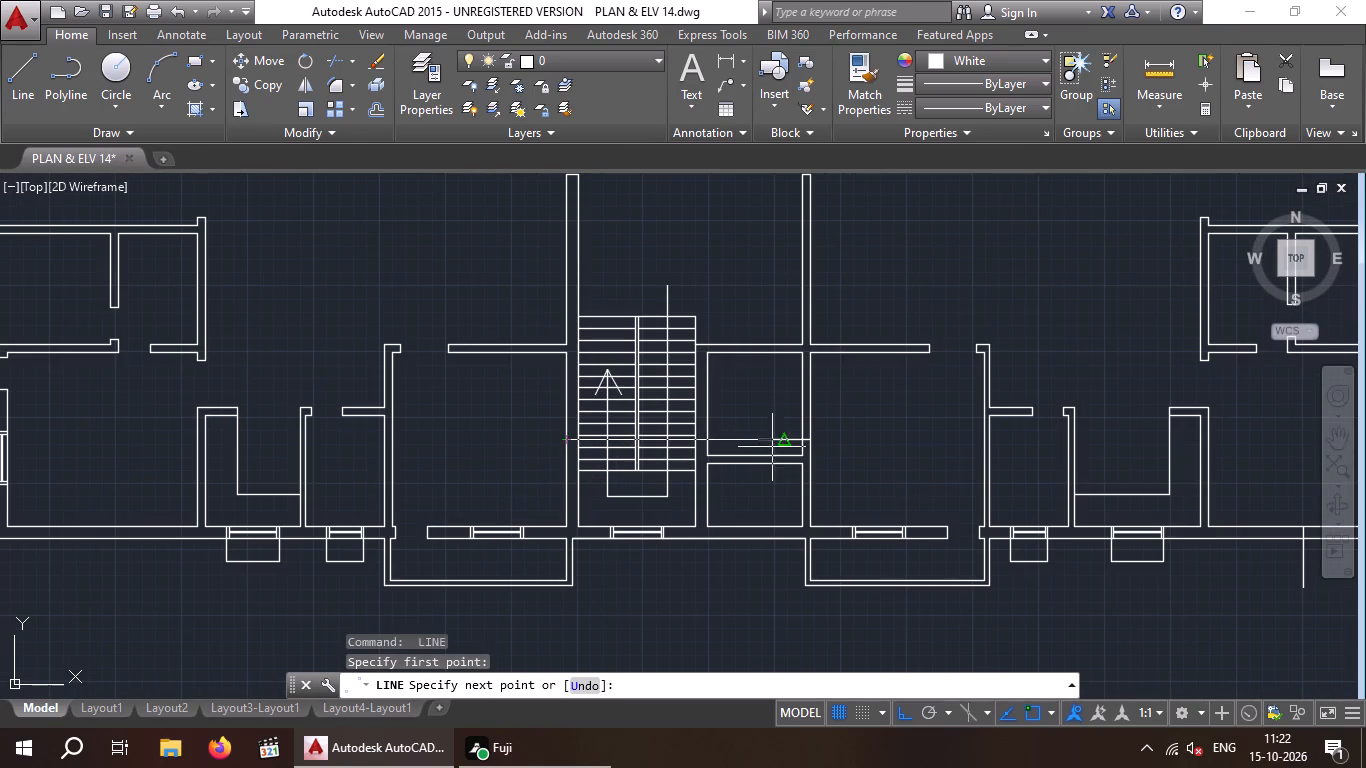
left_click(729, 441)
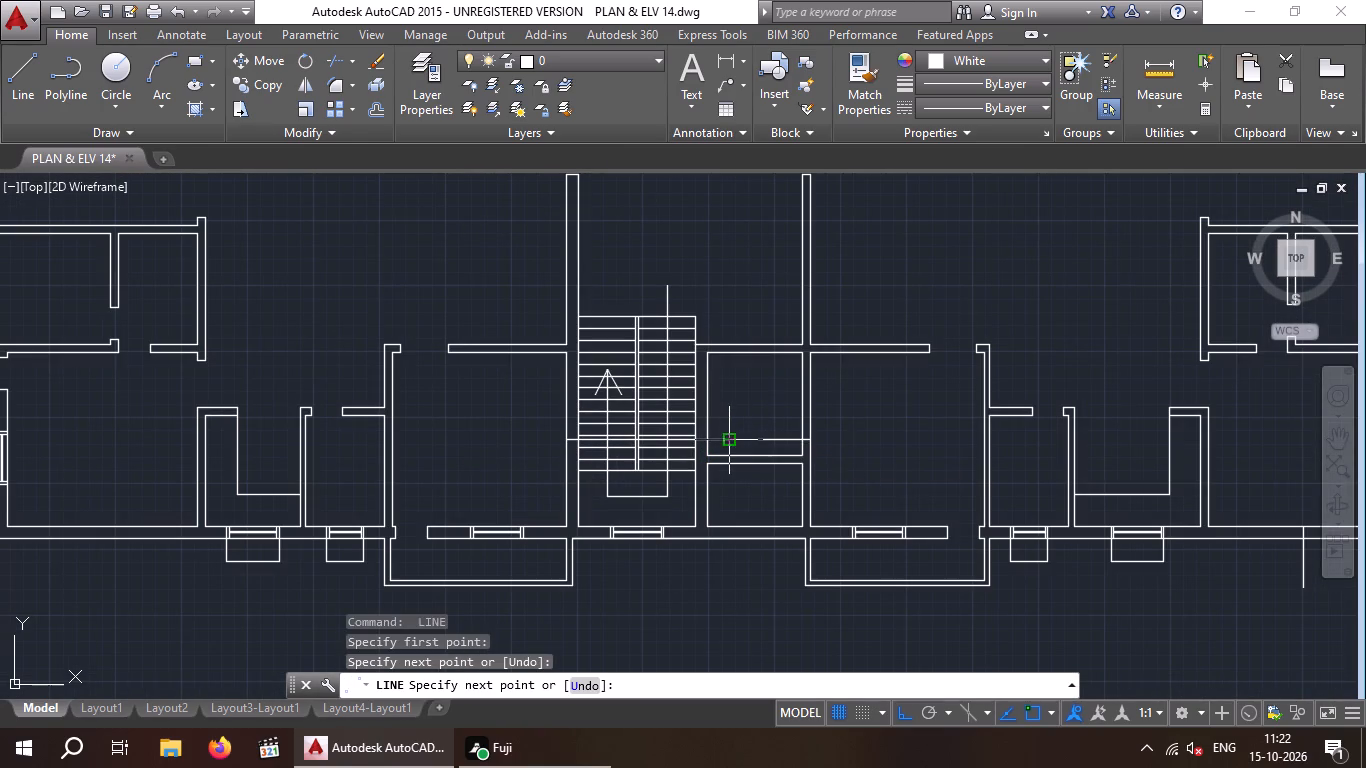
key("space")
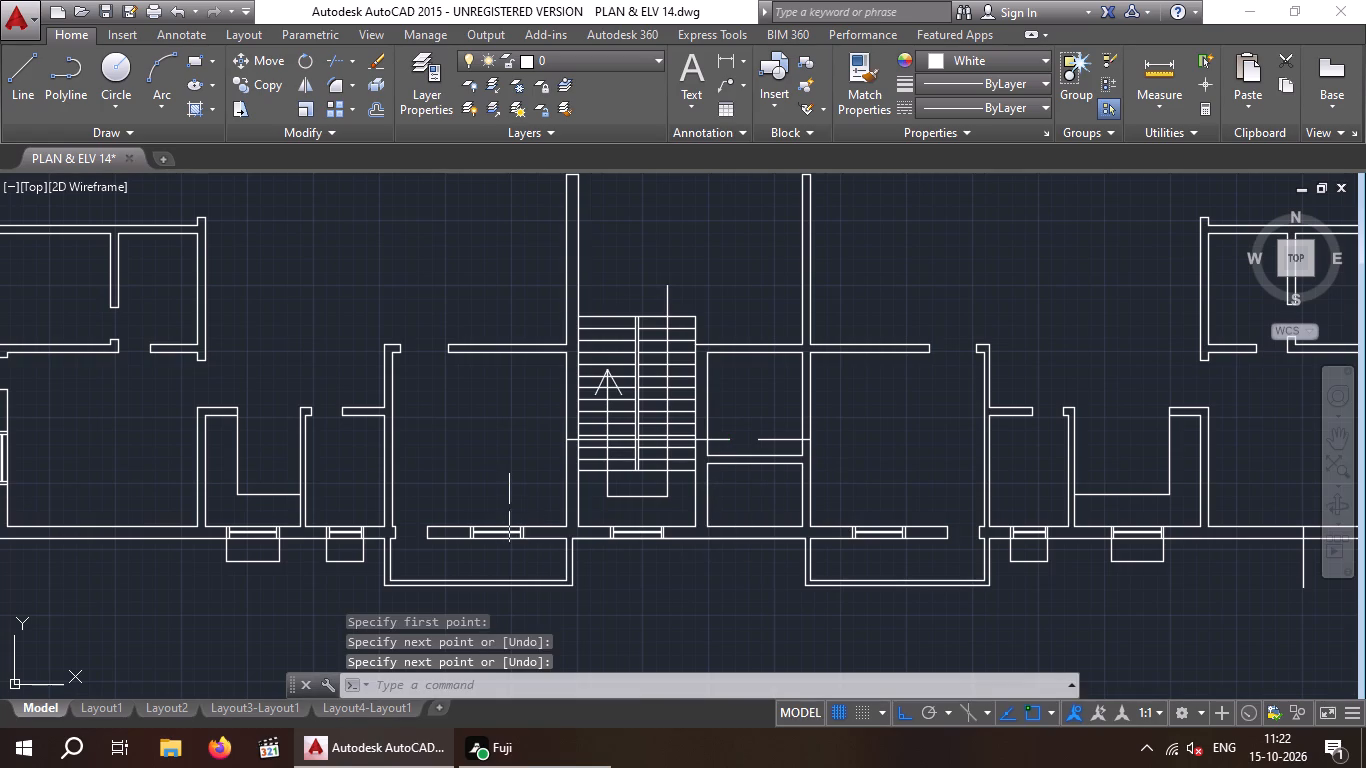
Draw a short vertical line downward from the midpoint of the lower-left corner room's bottom inner wall line.
scroll(509, 504, "down", 1)
key("space")
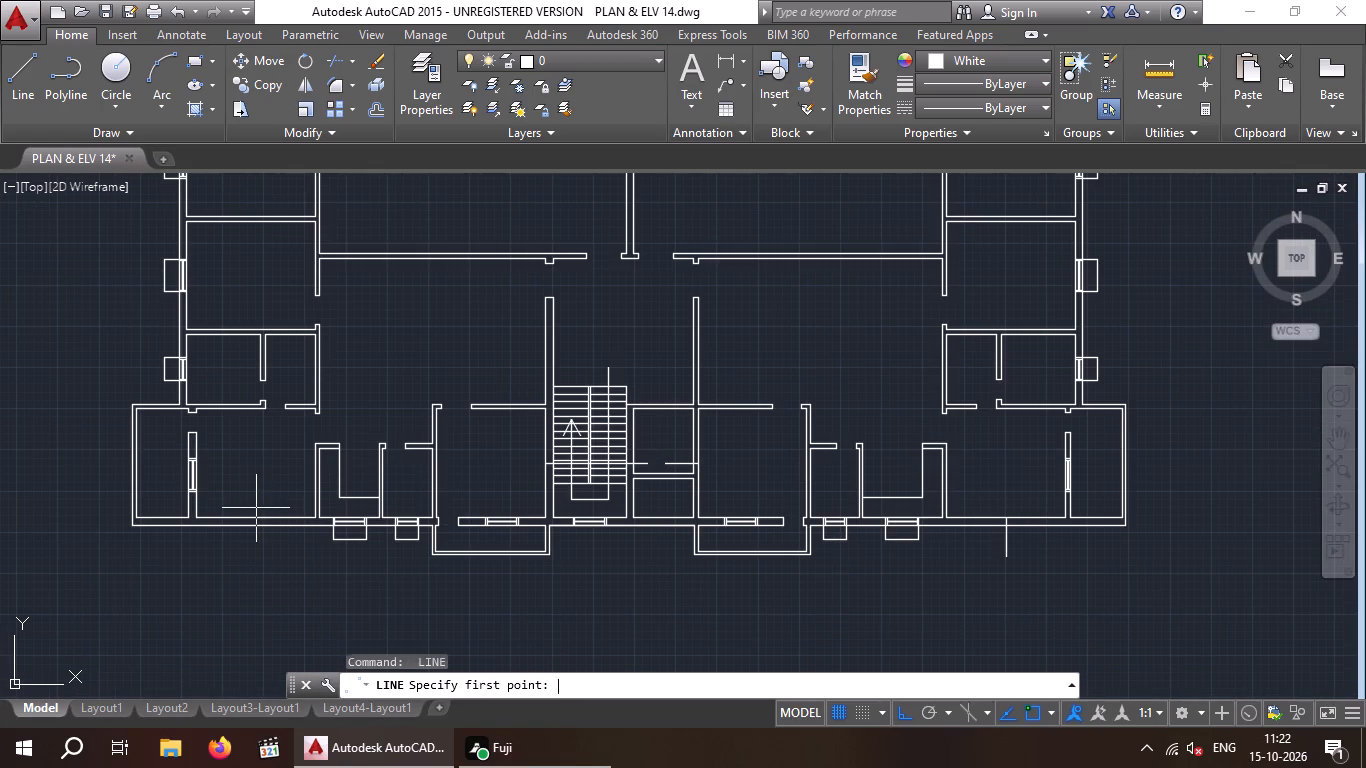
left_click(250, 518)
left_click(252, 579)
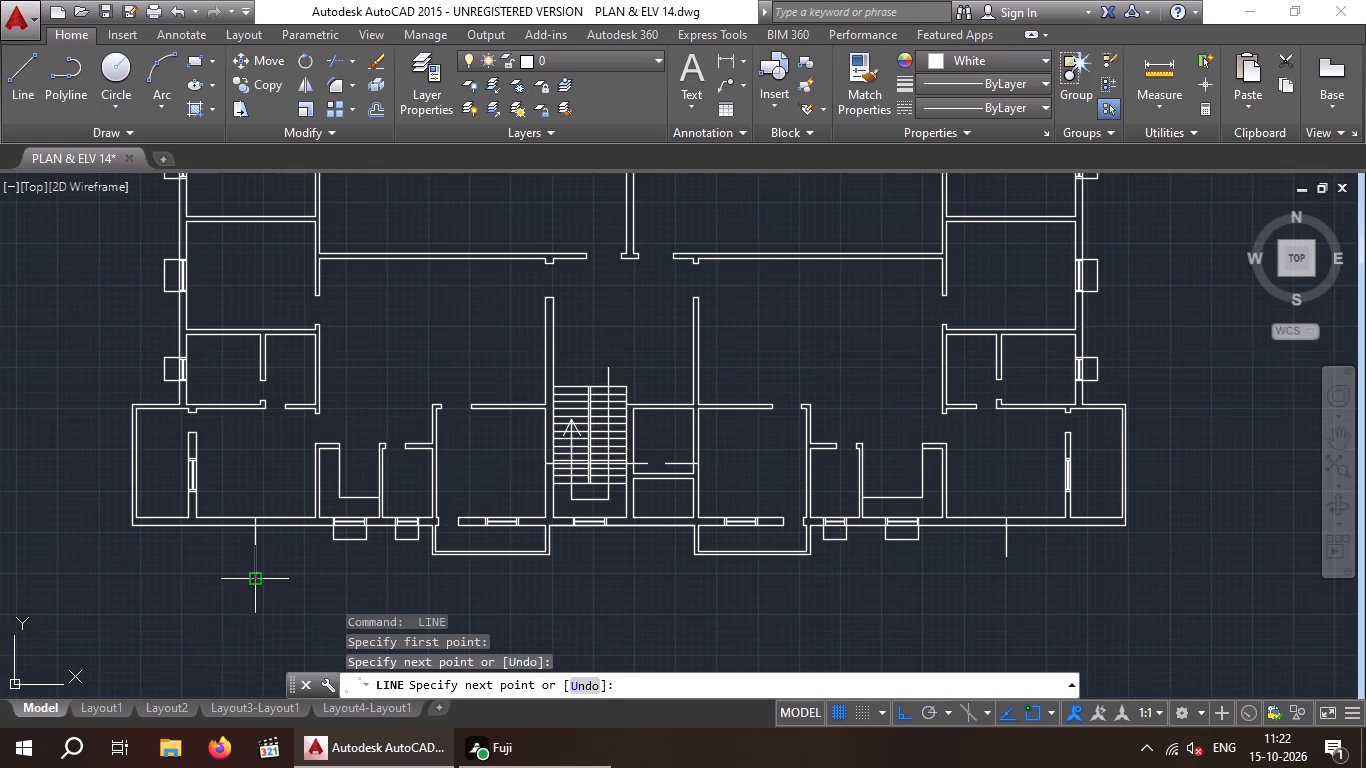
key("space")
Draw a short vertical line upward from the midpoint of the partition between the two larger rooms on the plan's west side.
scroll(228, 244, "down", 1)
middle_click_drag(240, 256, 312, 355)
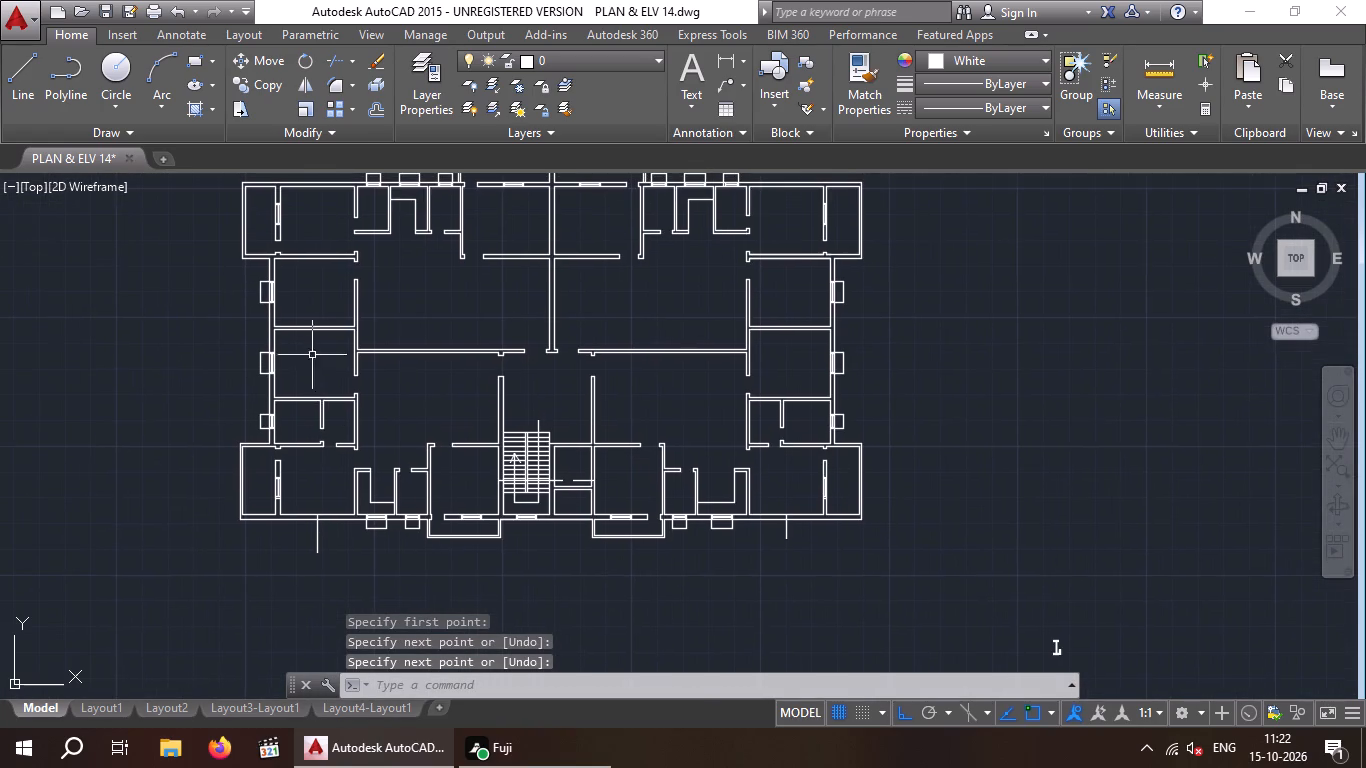
scroll(295, 359, "up", 2)
key("space")
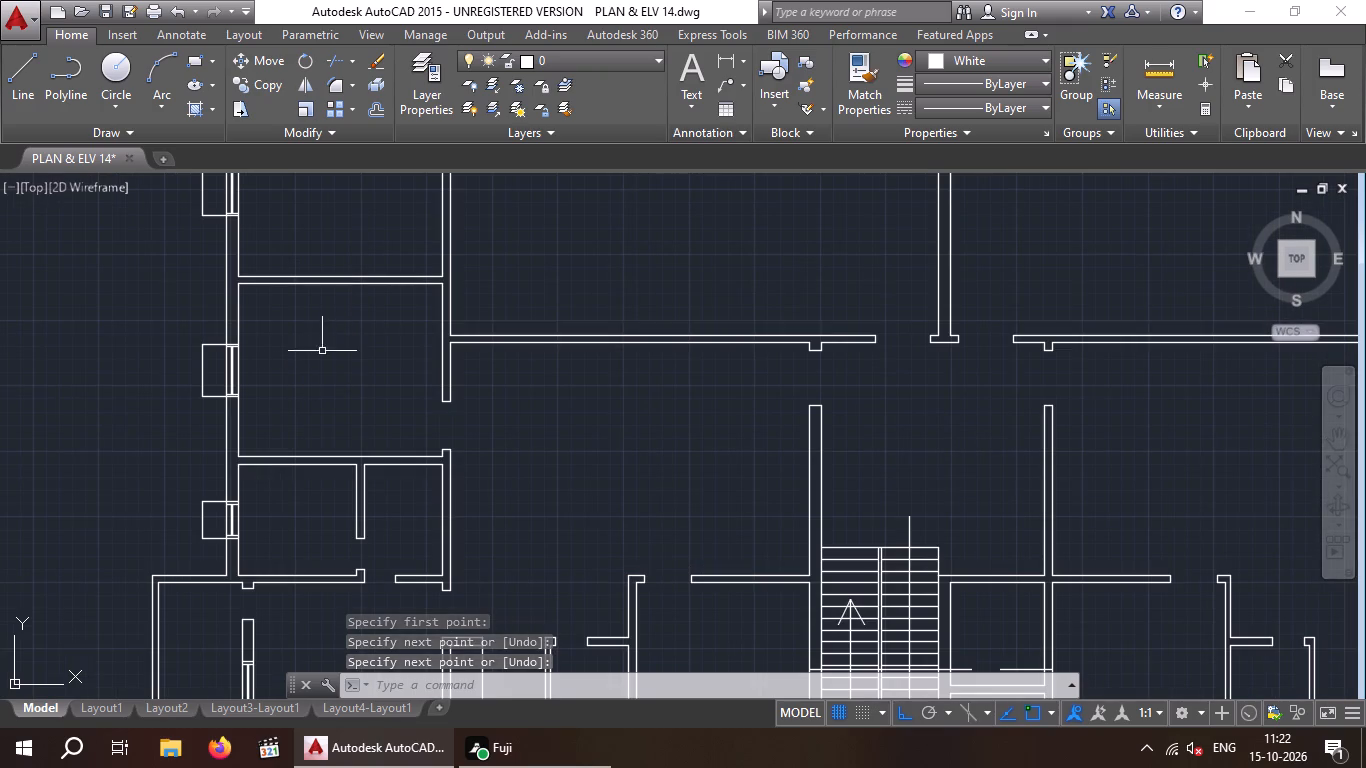
left_click(341, 286)
scroll(366, 208, "down", 2)
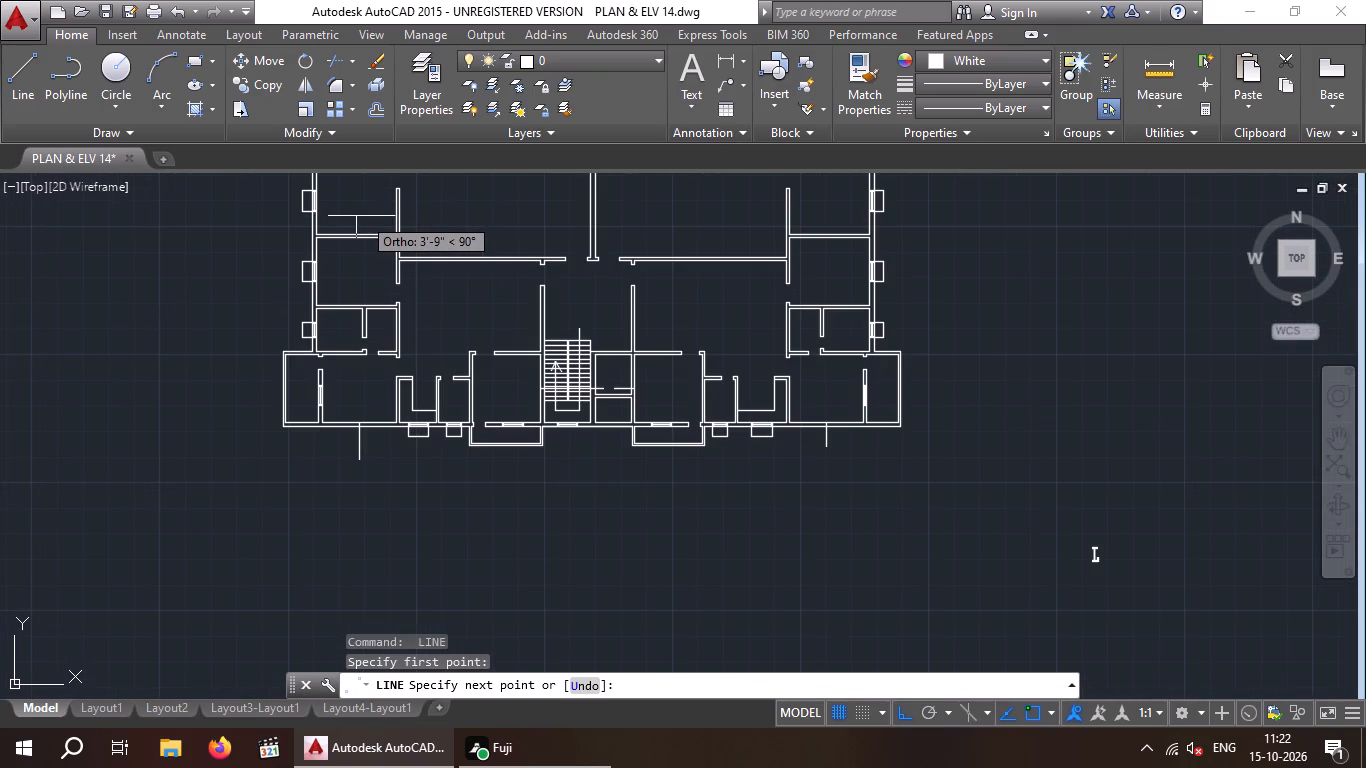
scroll(362, 196, "down", 1)
middle_click_drag(361, 203, 339, 346)
scroll(339, 344, "up", 1)
left_click(337, 344)
key("space")
Draw a short vertical line upward from the midpoint of the upper-left corner room's top inner wall line.
middle_click_drag(361, 344, 371, 496)
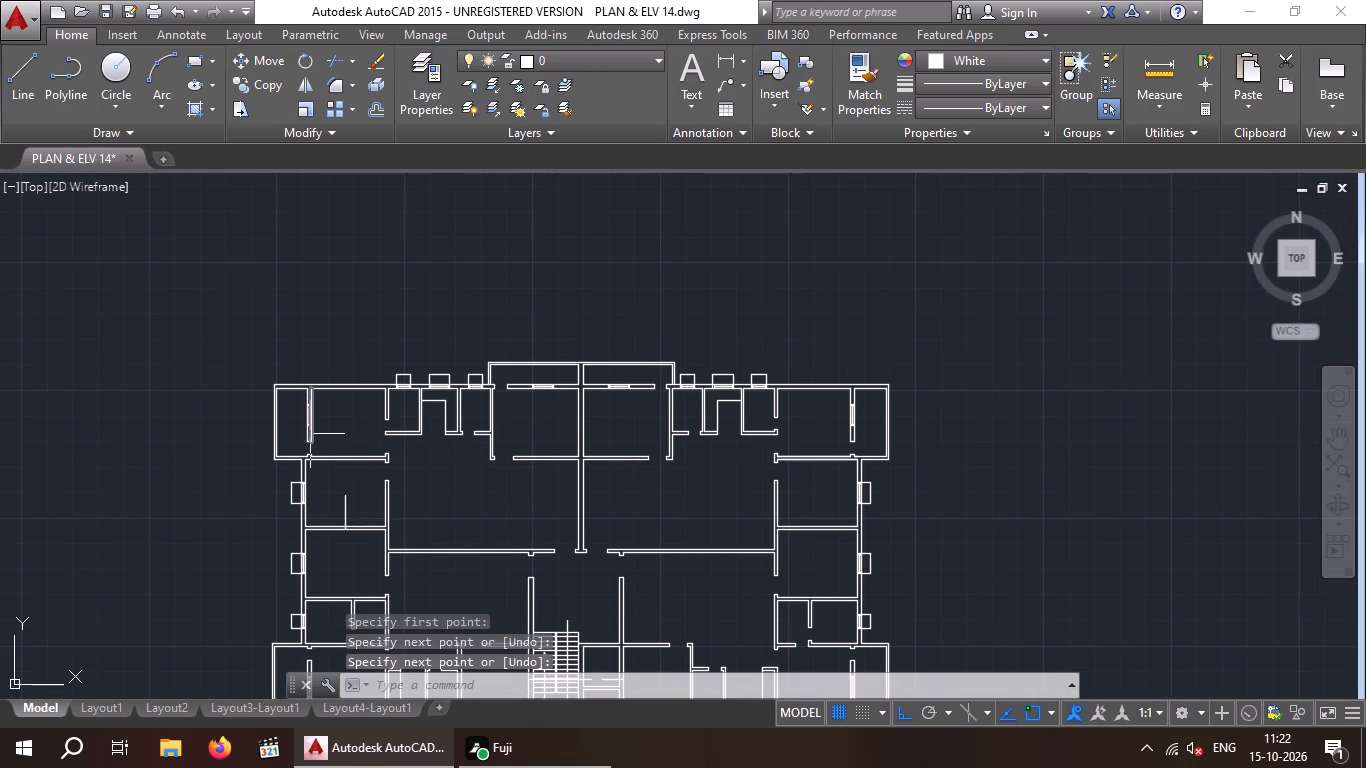
key("space")
scroll(358, 394, "up", 2)
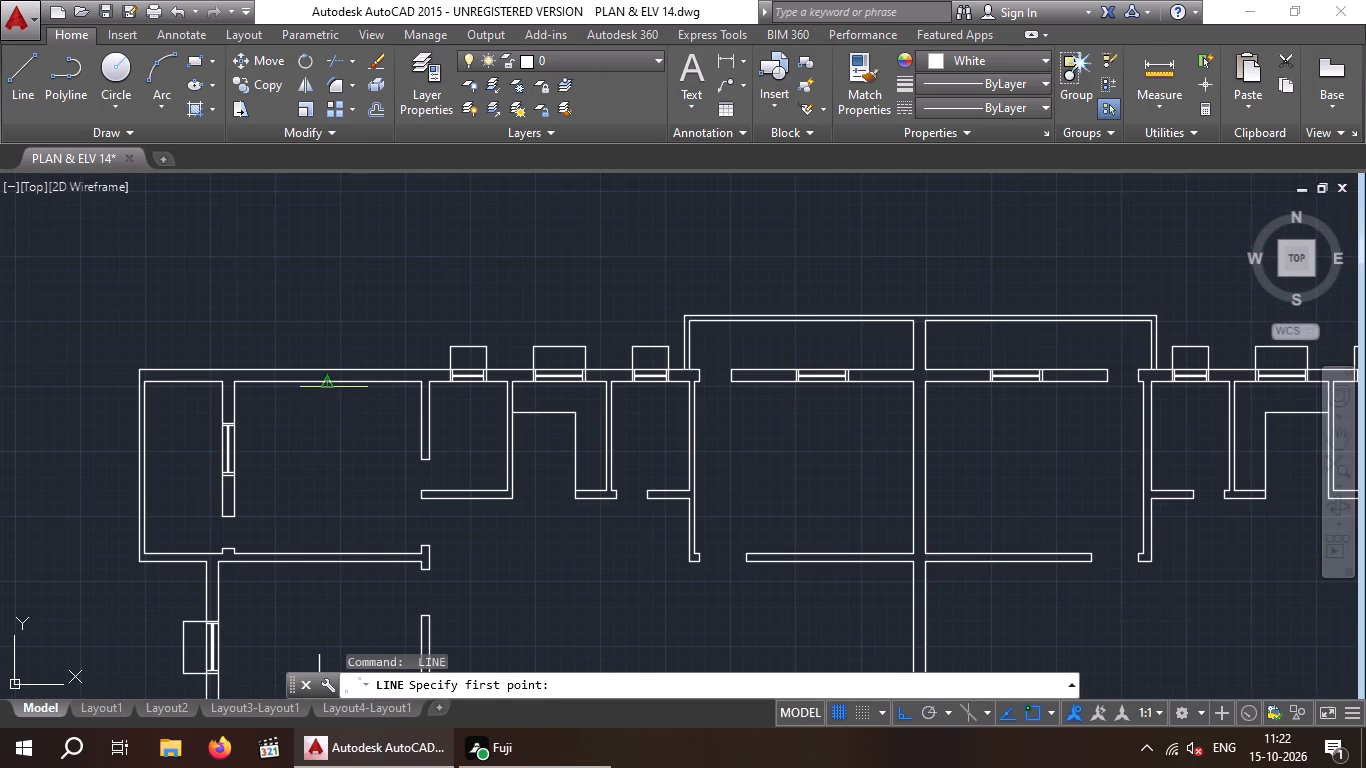
left_click(327, 385)
left_click(344, 316)
key("space")
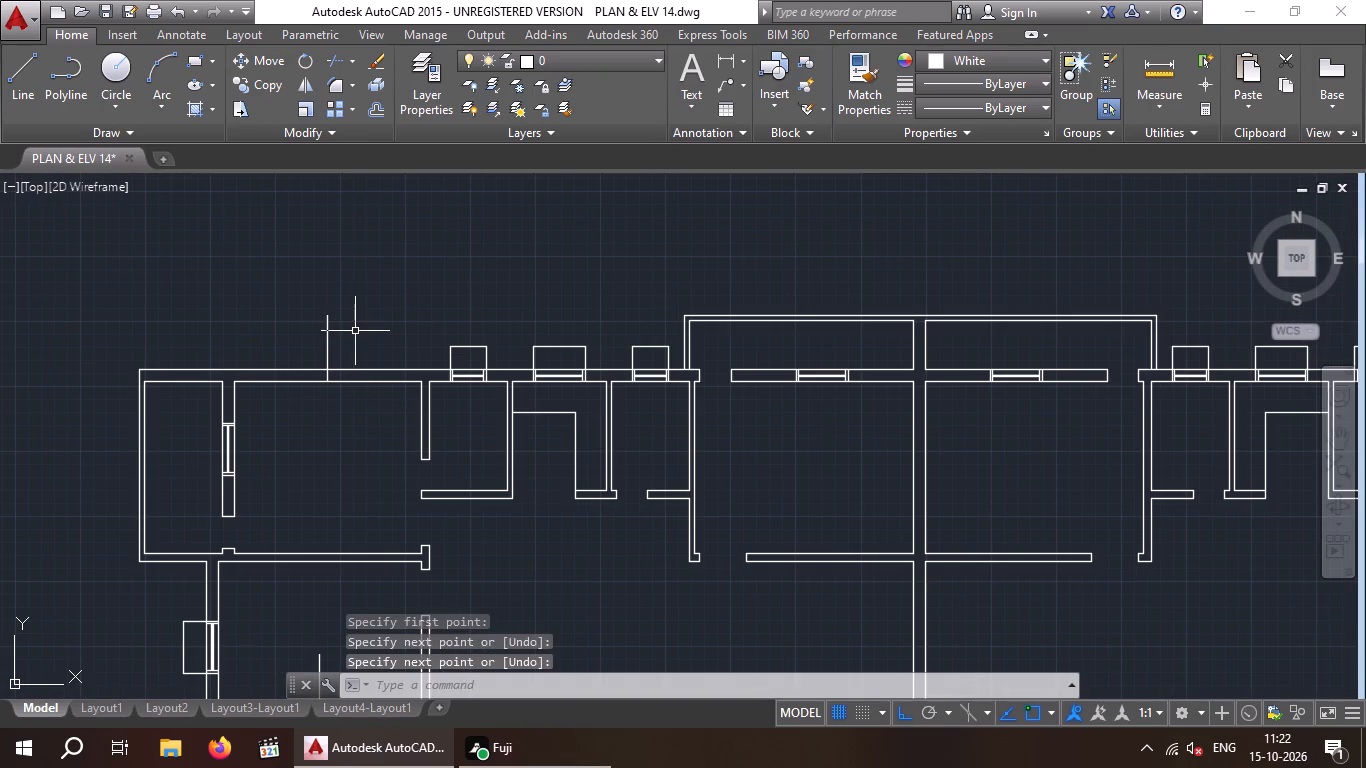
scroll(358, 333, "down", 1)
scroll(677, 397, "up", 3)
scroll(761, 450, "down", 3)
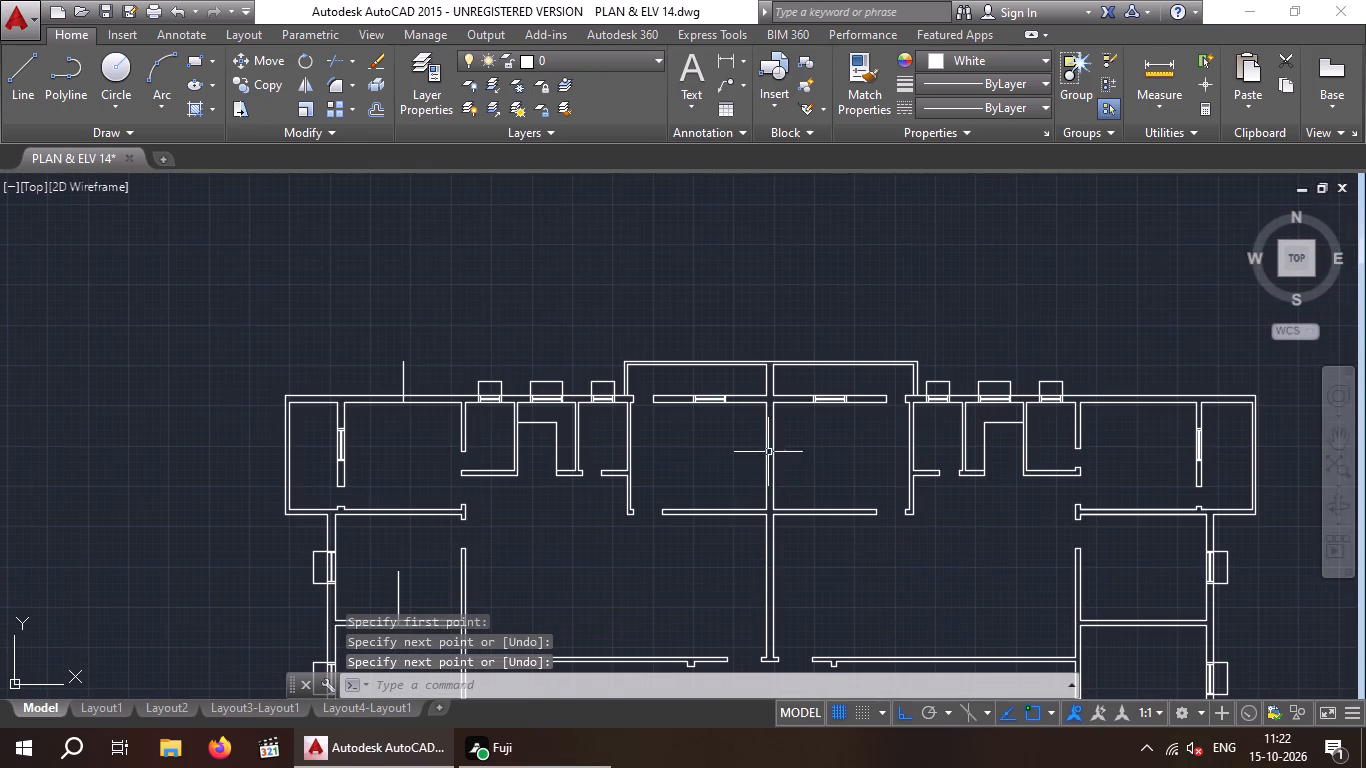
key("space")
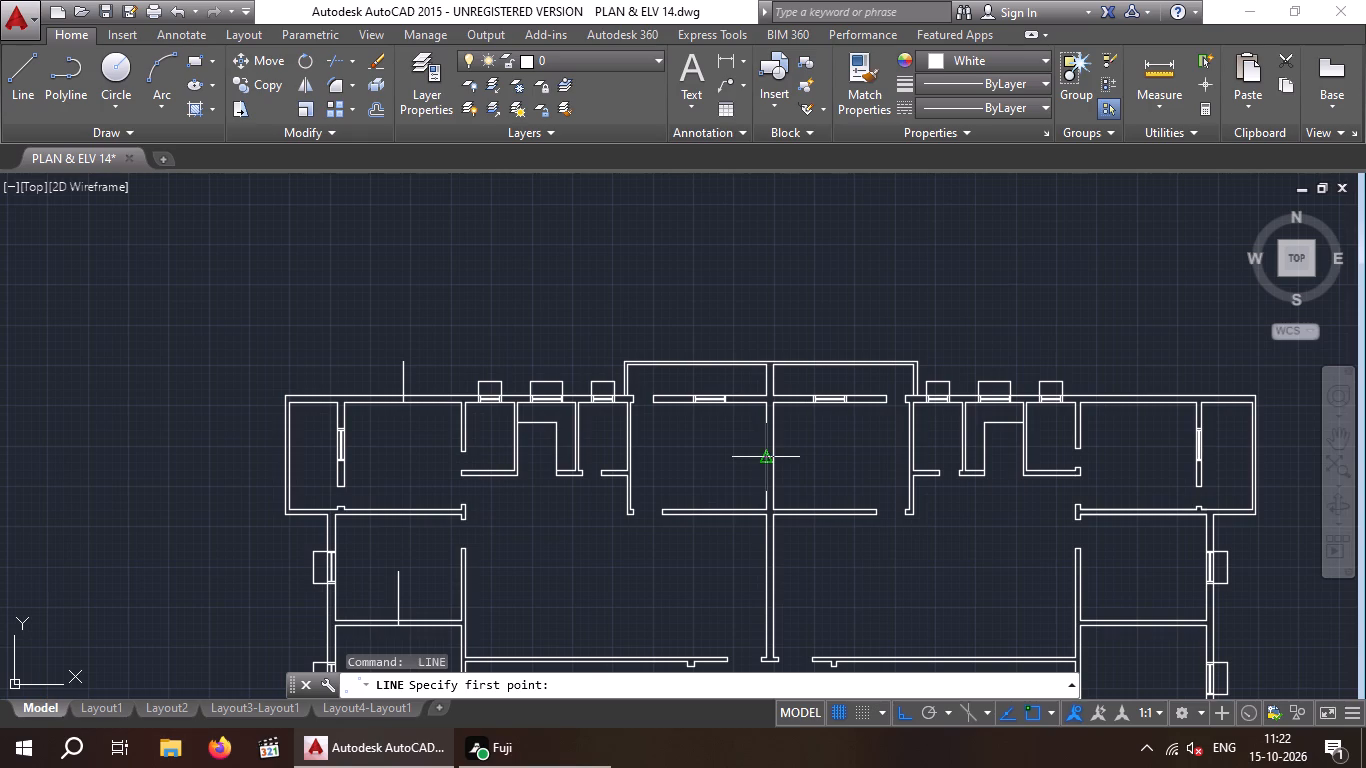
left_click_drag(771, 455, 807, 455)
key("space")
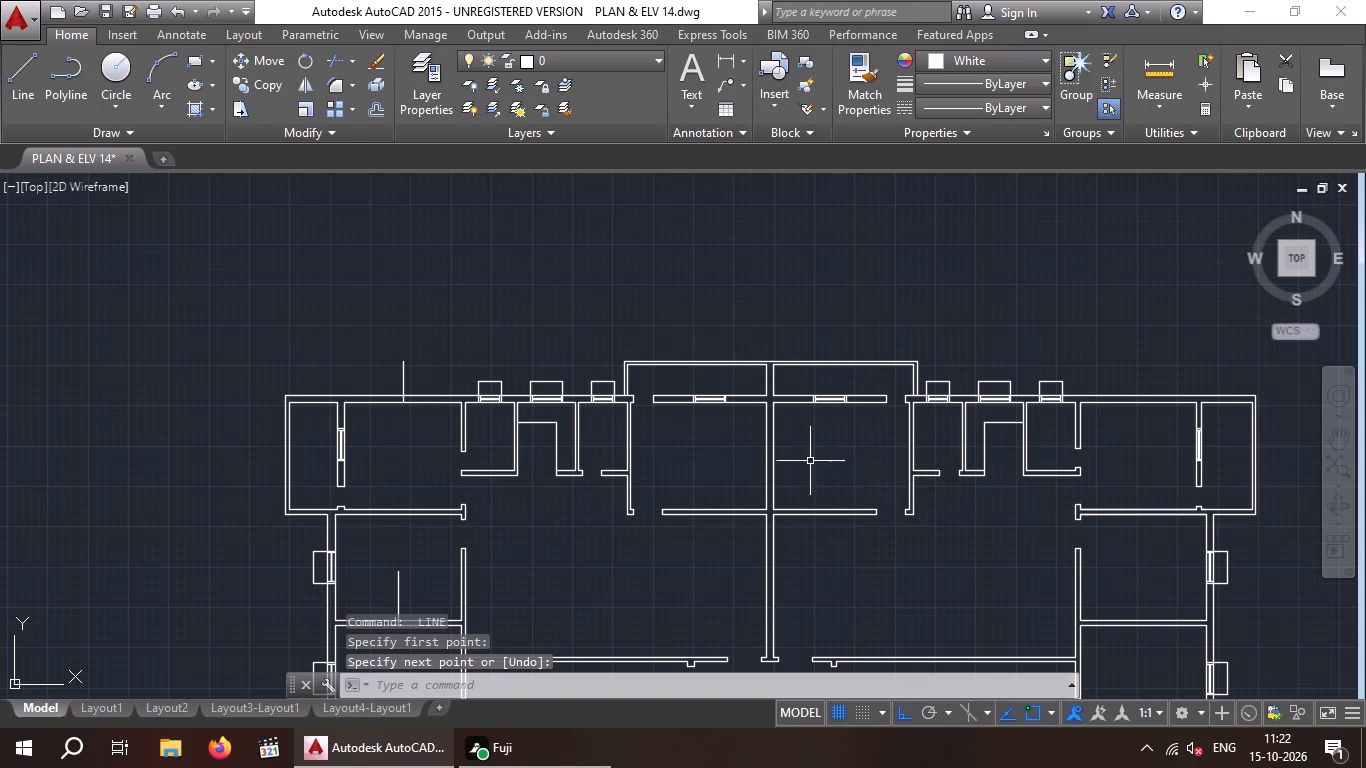
Draw a horizontal line about 4'-8" long rightward from the midpoint of the central wall between the two top-middle rooms.
scroll(769, 456, "up", 2)
key("space")
left_click_drag(756, 460, 766, 462)
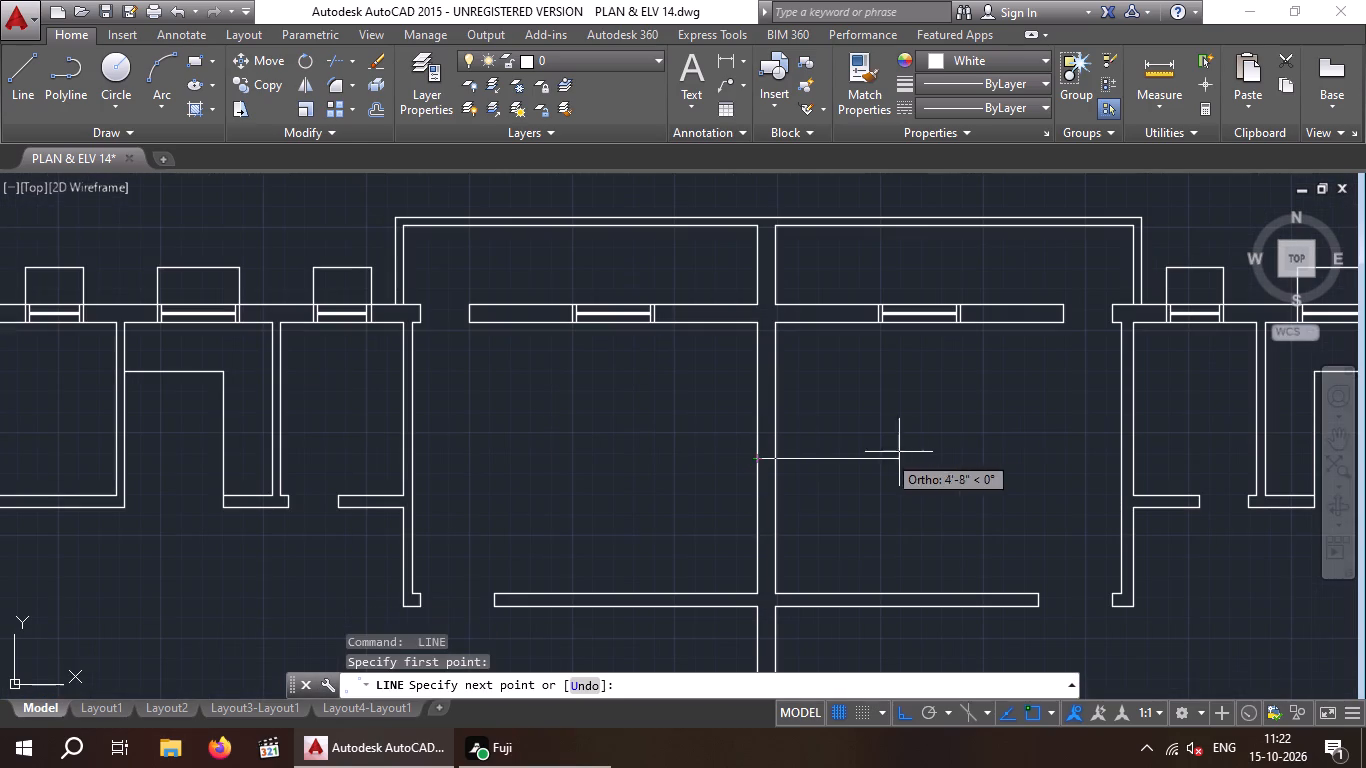
left_click(907, 451)
key("space")
Draw a short vertical line upward from the midpoint of the upper-right corner room's top inner wall line.
scroll(897, 455, "down", 5)
middle_click_drag(899, 463, 680, 505)
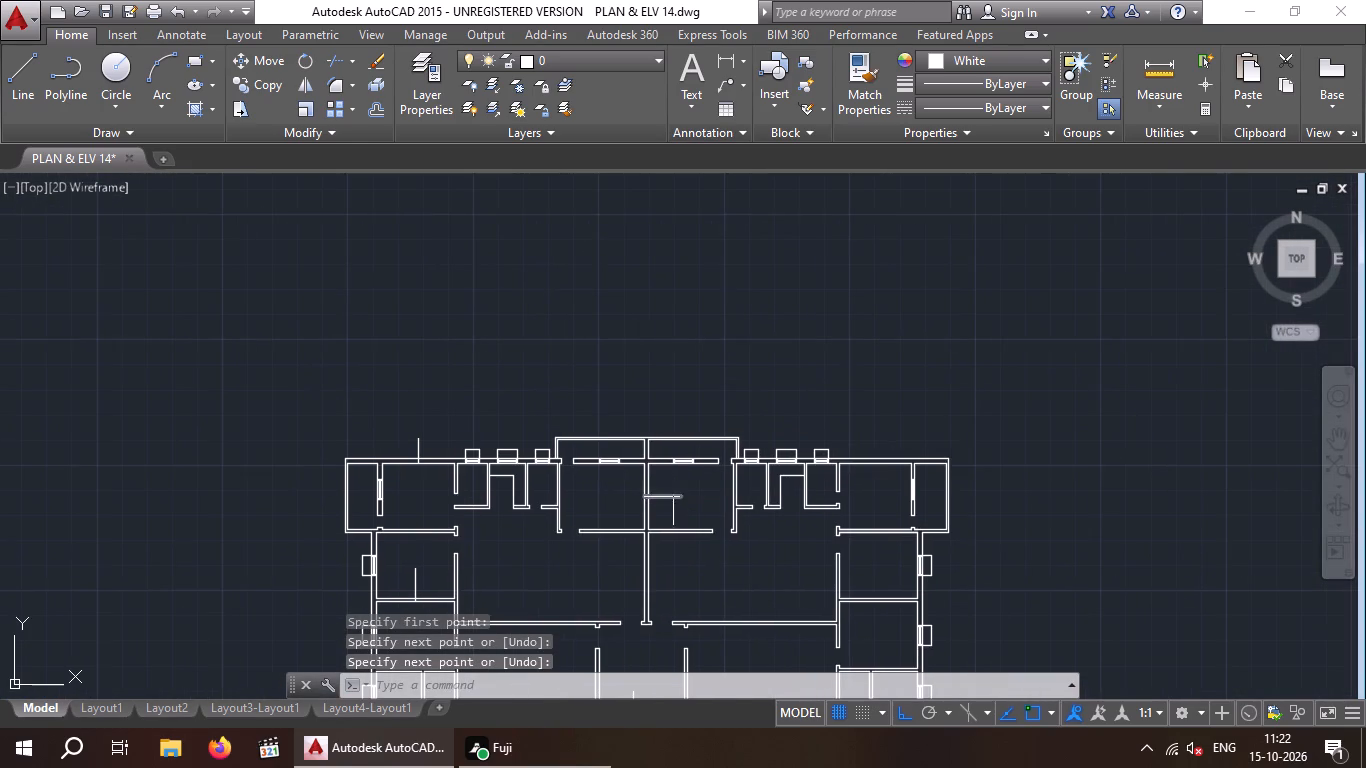
scroll(872, 481, "up", 2)
key("space")
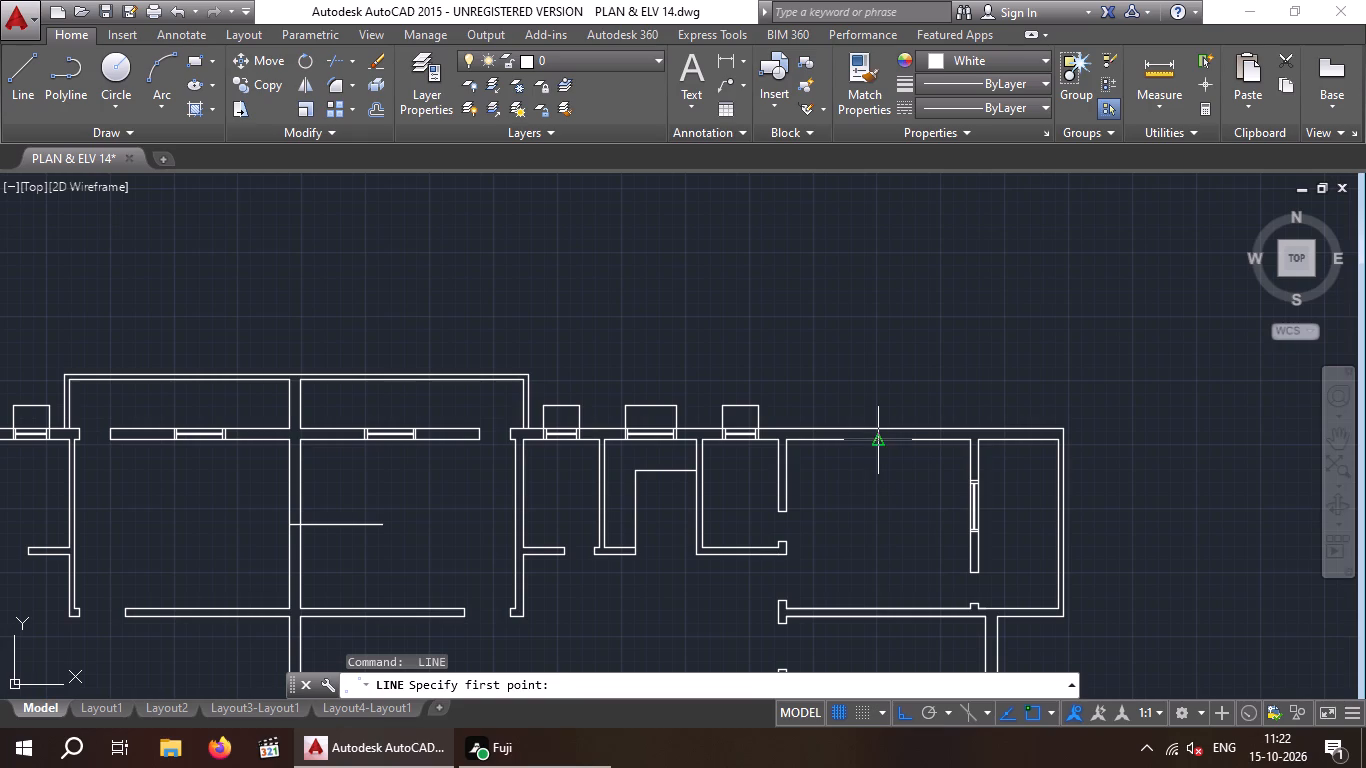
left_click(874, 436)
left_click(872, 347)
key("space")
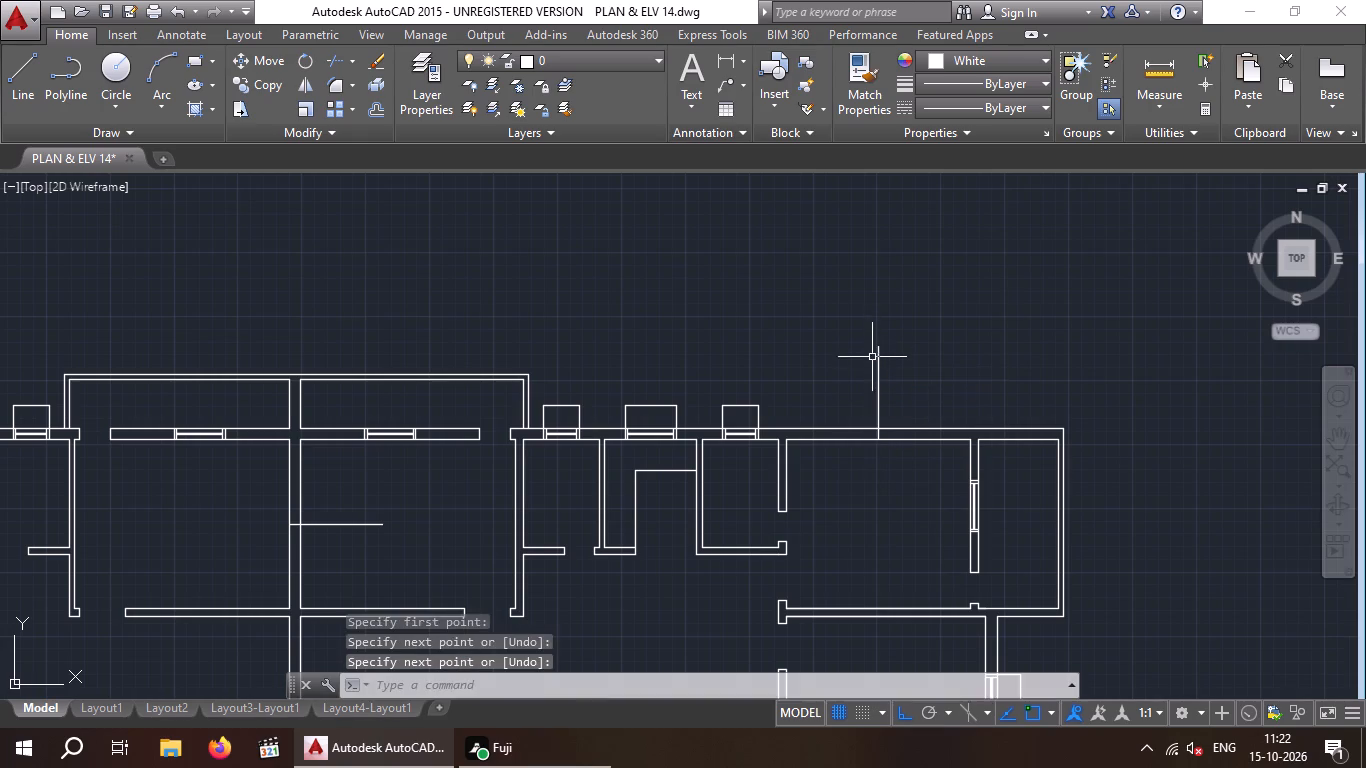
Draw a short vertical line upward from the midpoint of the partition between the two larger rooms on the plan's east side.
scroll(872, 363, "down", 5)
scroll(869, 426, "up", 3)
middle_click_drag(817, 427, 801, 426)
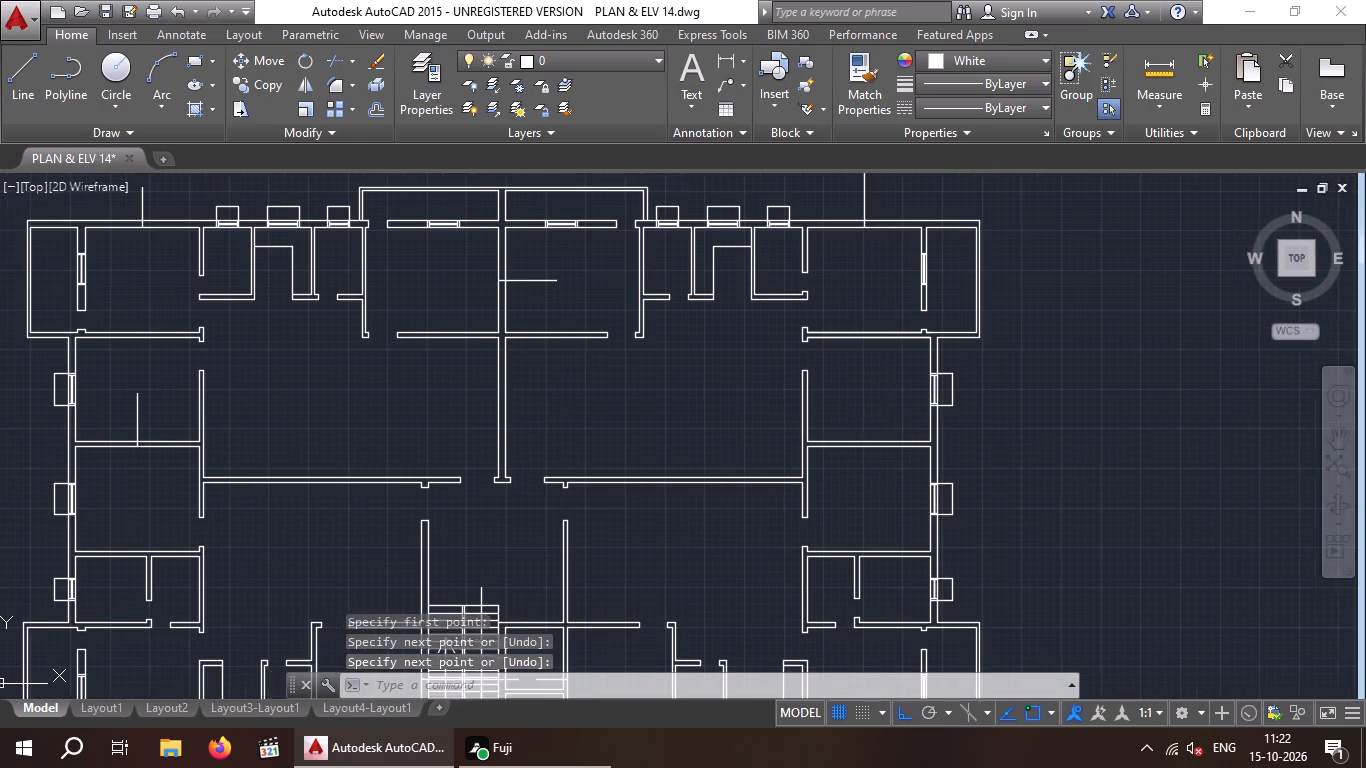
middle_click_drag(801, 426, 742, 423)
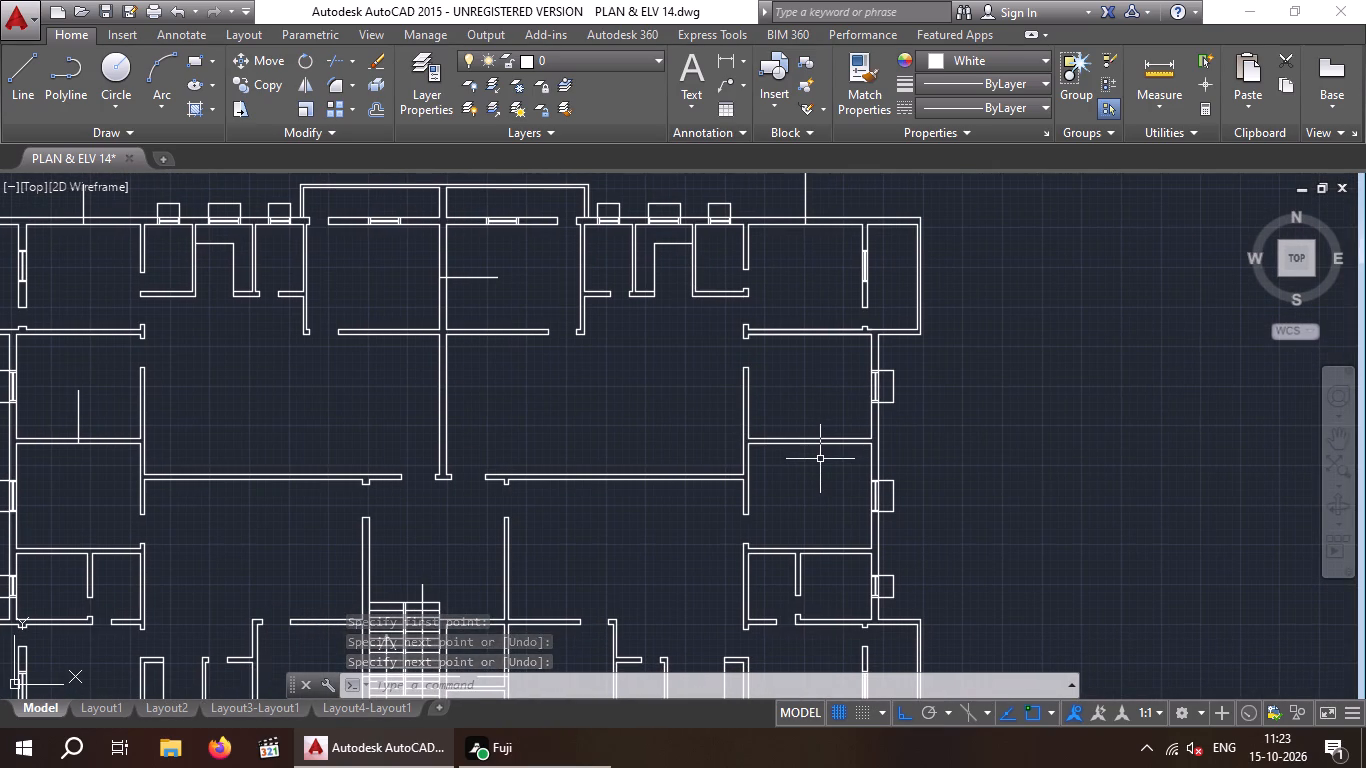
key("space")
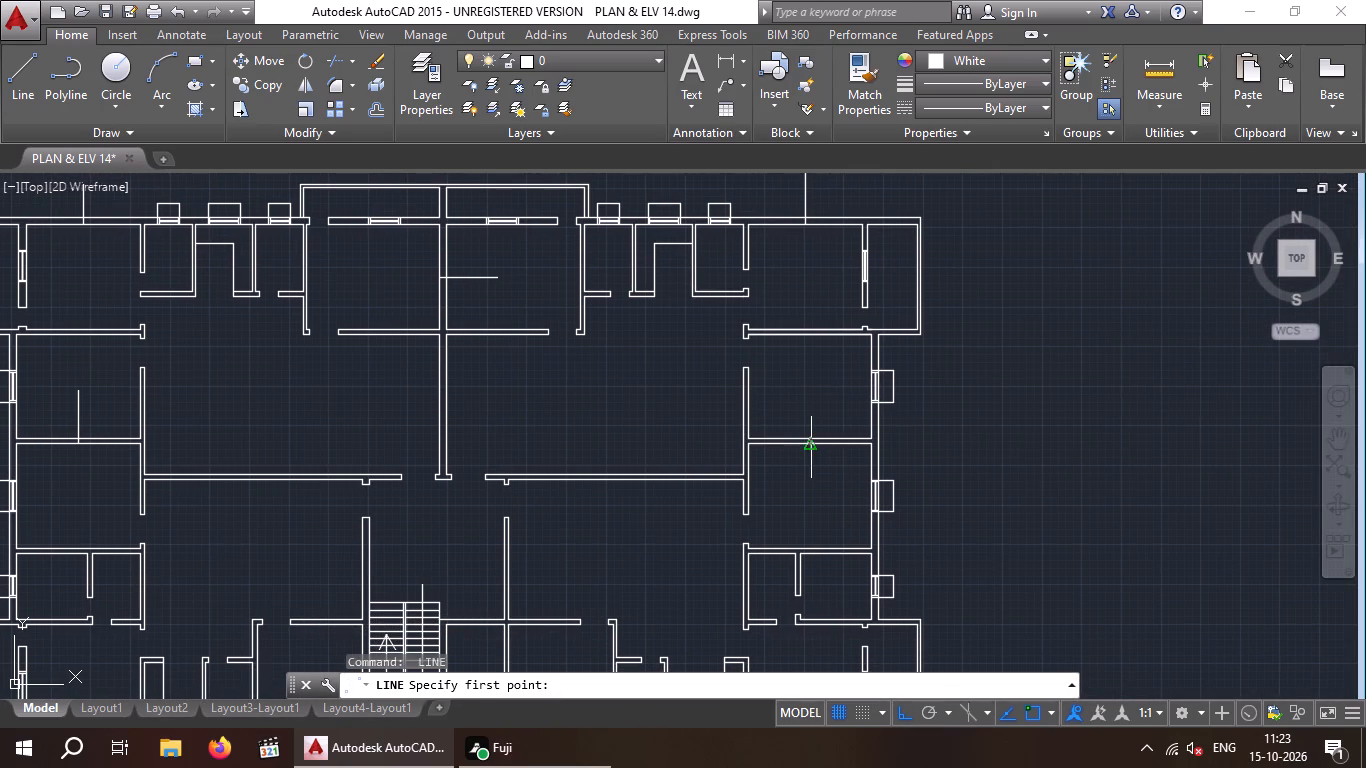
left_click(811, 447)
left_click(818, 387)
key("space")
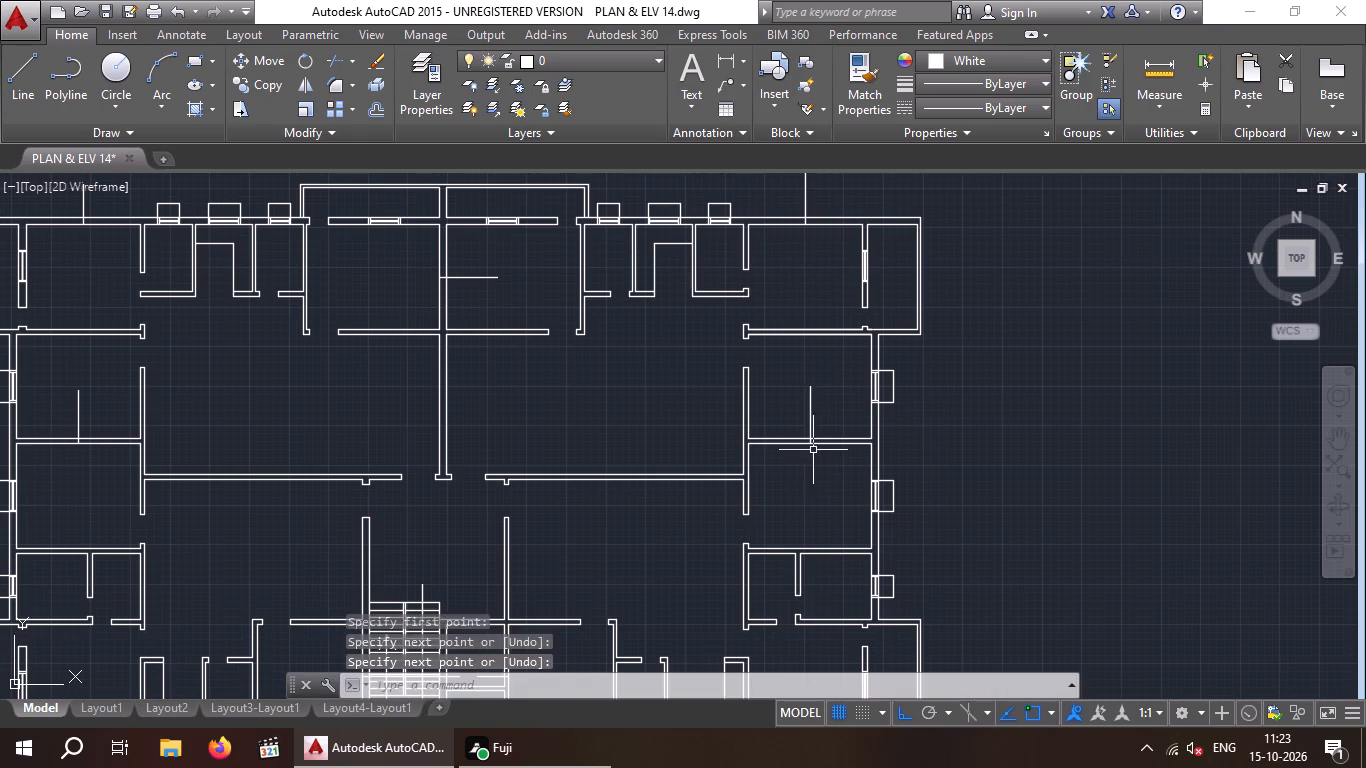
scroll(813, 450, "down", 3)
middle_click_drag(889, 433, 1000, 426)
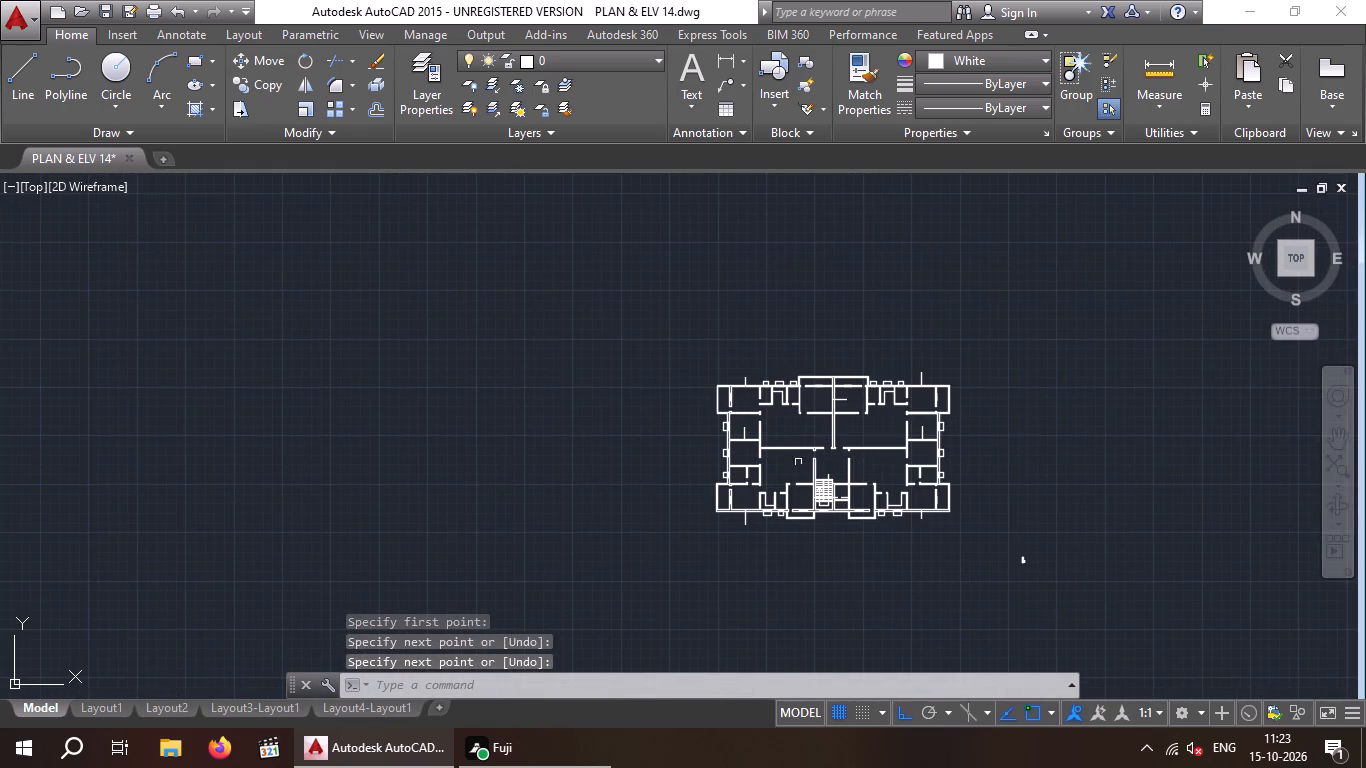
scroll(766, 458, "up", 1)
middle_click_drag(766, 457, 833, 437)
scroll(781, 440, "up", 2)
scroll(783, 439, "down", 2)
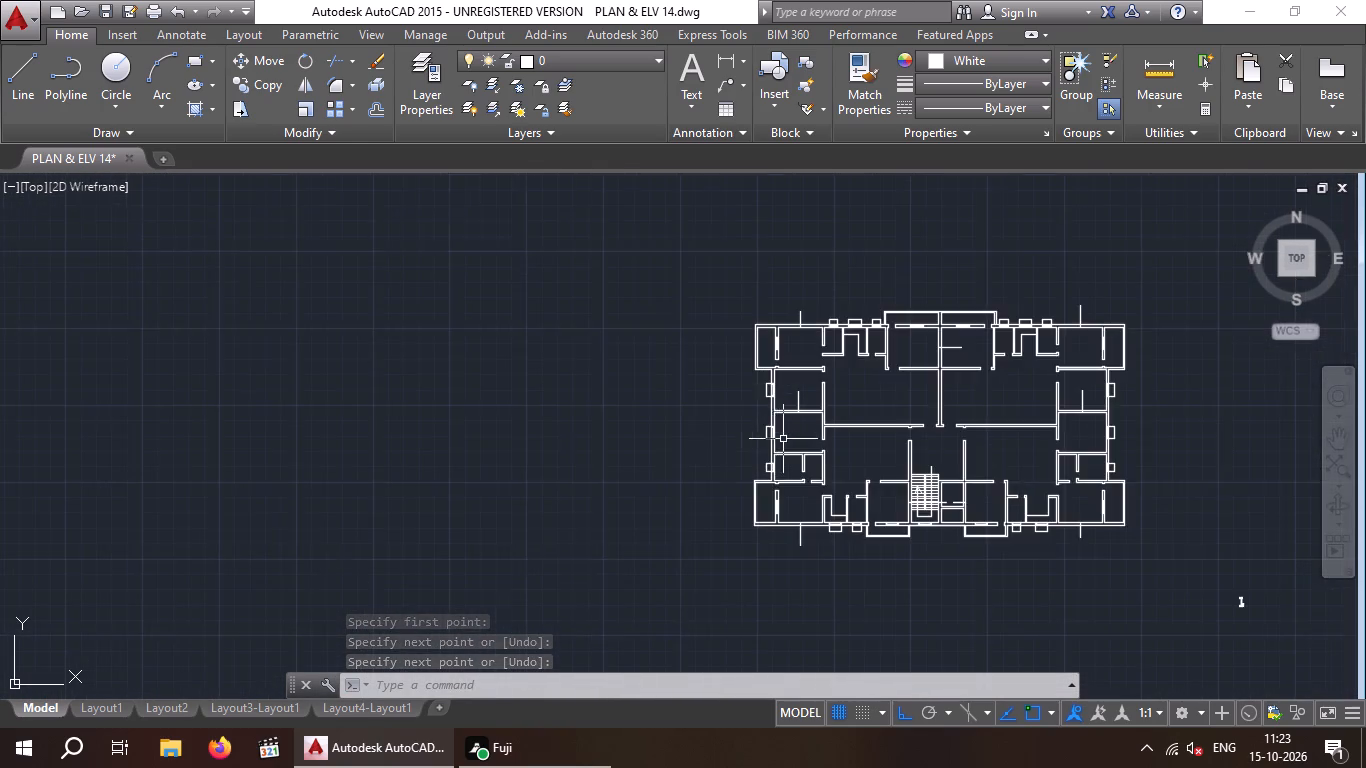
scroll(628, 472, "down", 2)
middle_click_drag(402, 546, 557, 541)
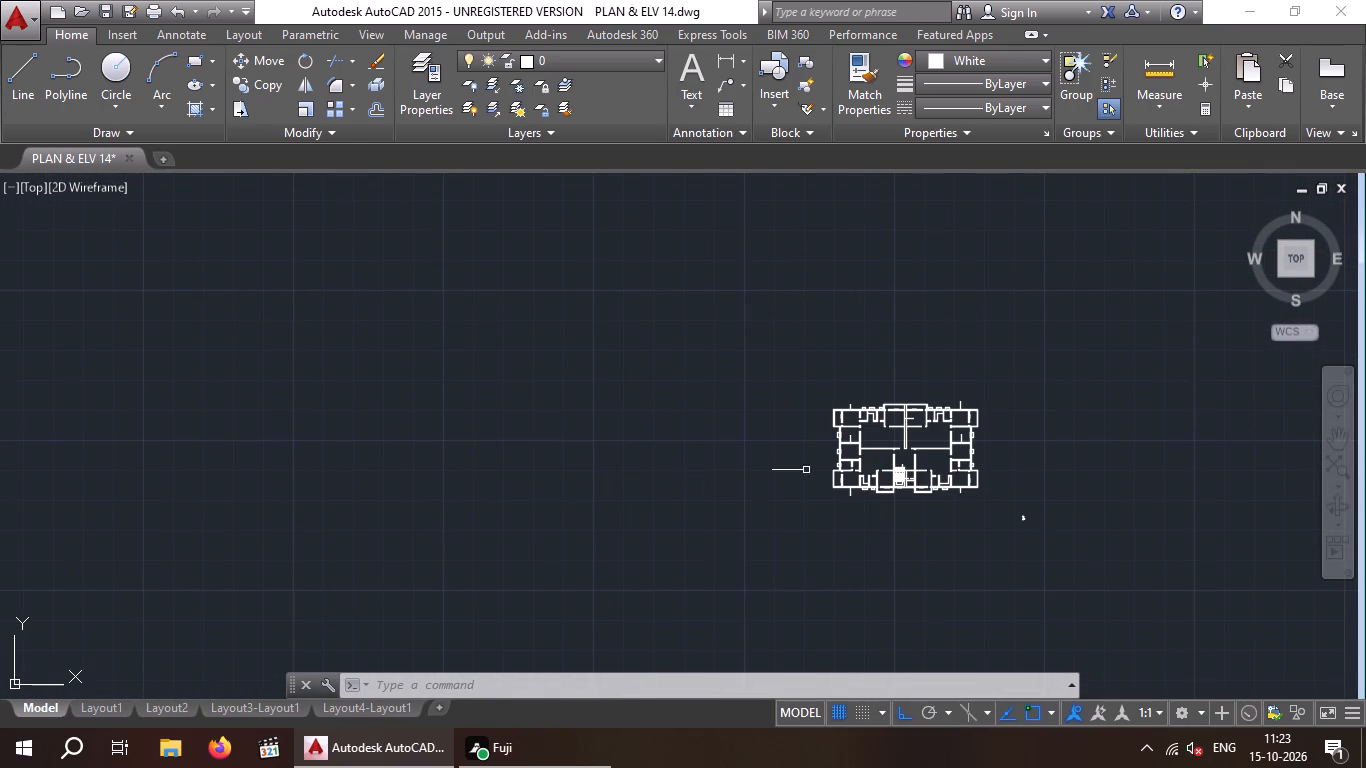
Look through the other house plans in the drawing for a bedroom bed block that can be reused.
middle_click_drag(605, 472, 823, 466)
scroll(713, 484, "down", 2)
scroll(635, 511, "down", 1)
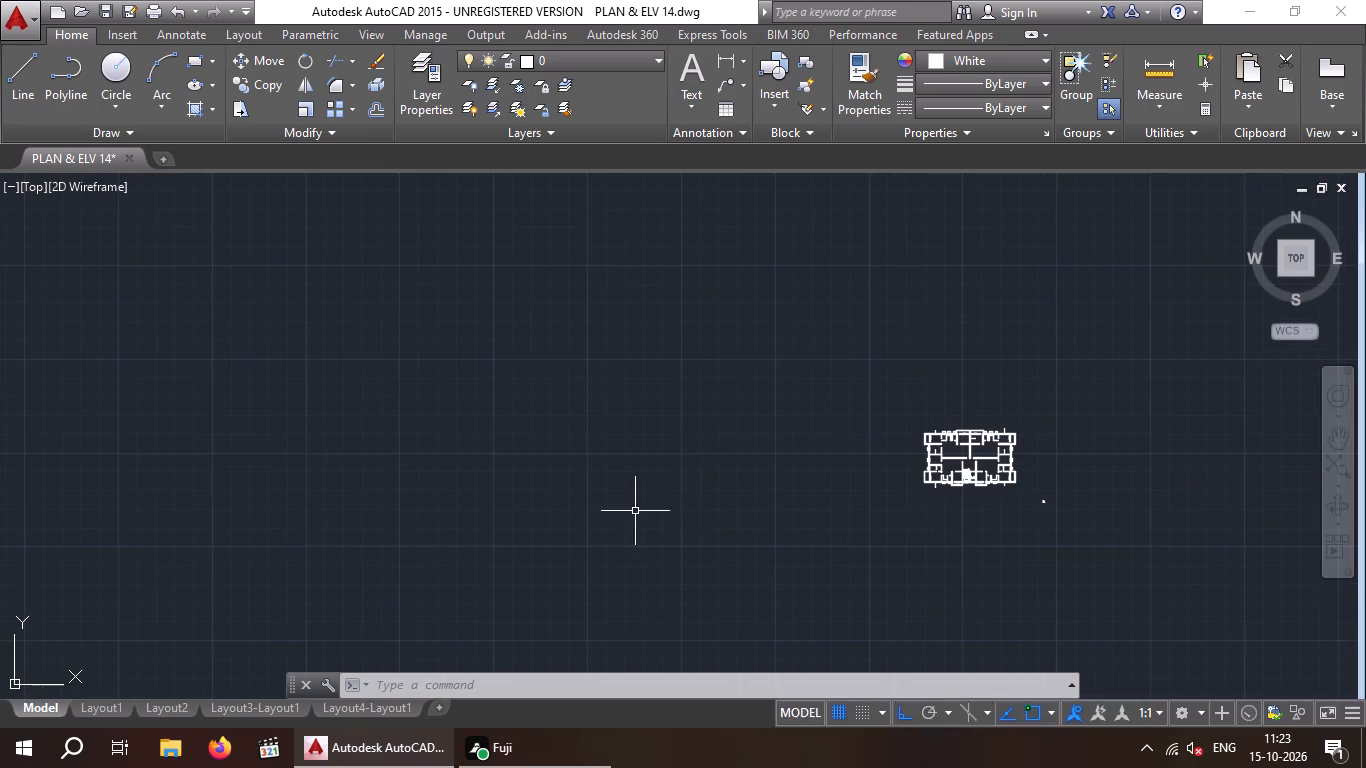
scroll(649, 483, "down", 6)
scroll(845, 491, "down", 1)
middle_click_drag(845, 488, 778, 329)
scroll(774, 324, "down", 4)
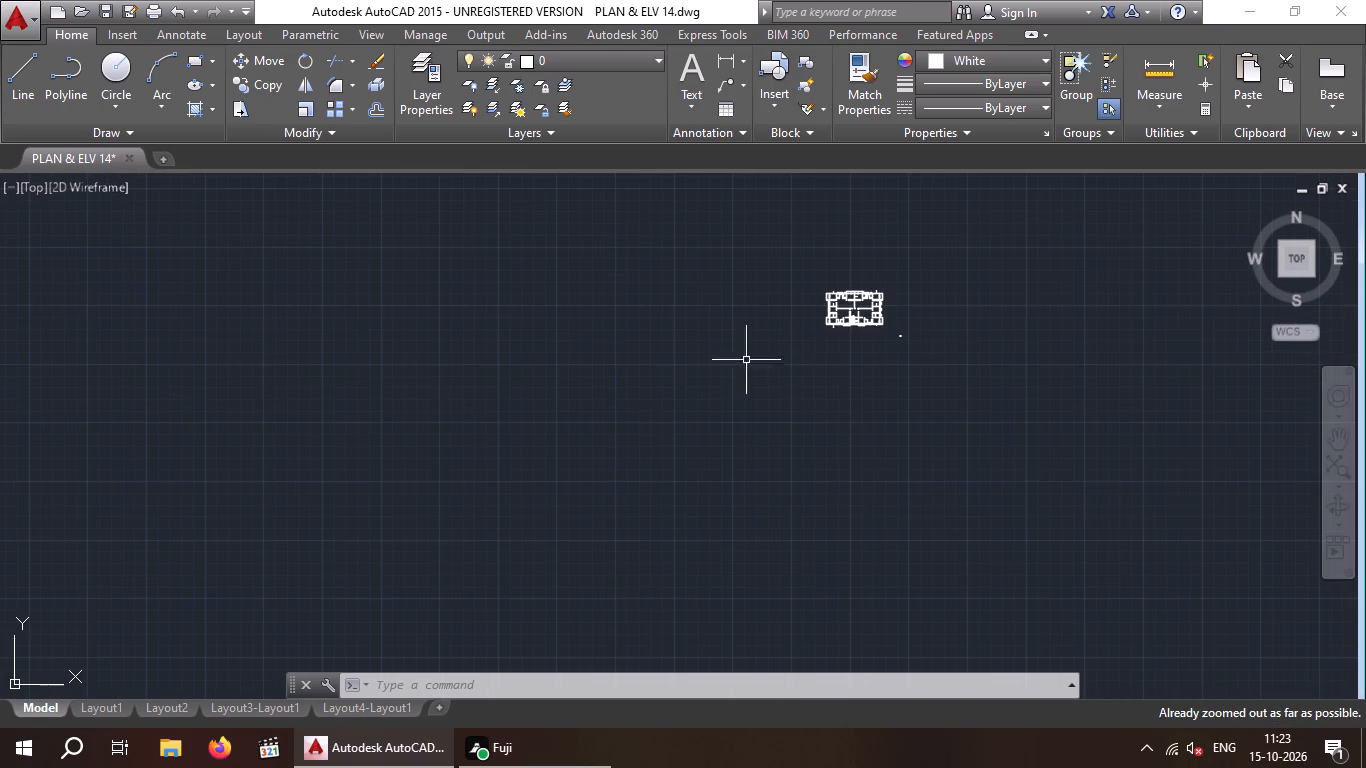
scroll(697, 393, "down", 7)
middle_click_drag(714, 388, 951, 381)
scroll(951, 374, "down", 9)
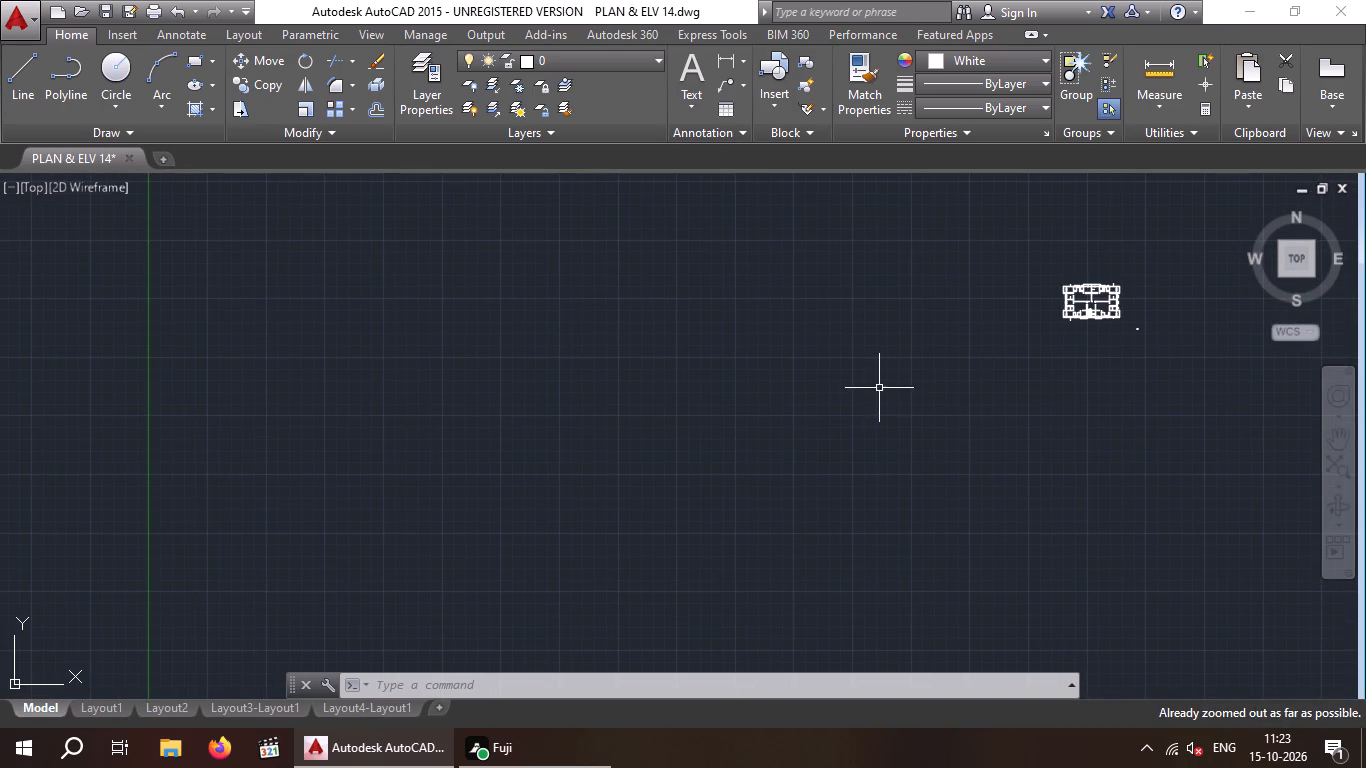
scroll(879, 388, "down", 3)
key("Escape")
key("Escape")
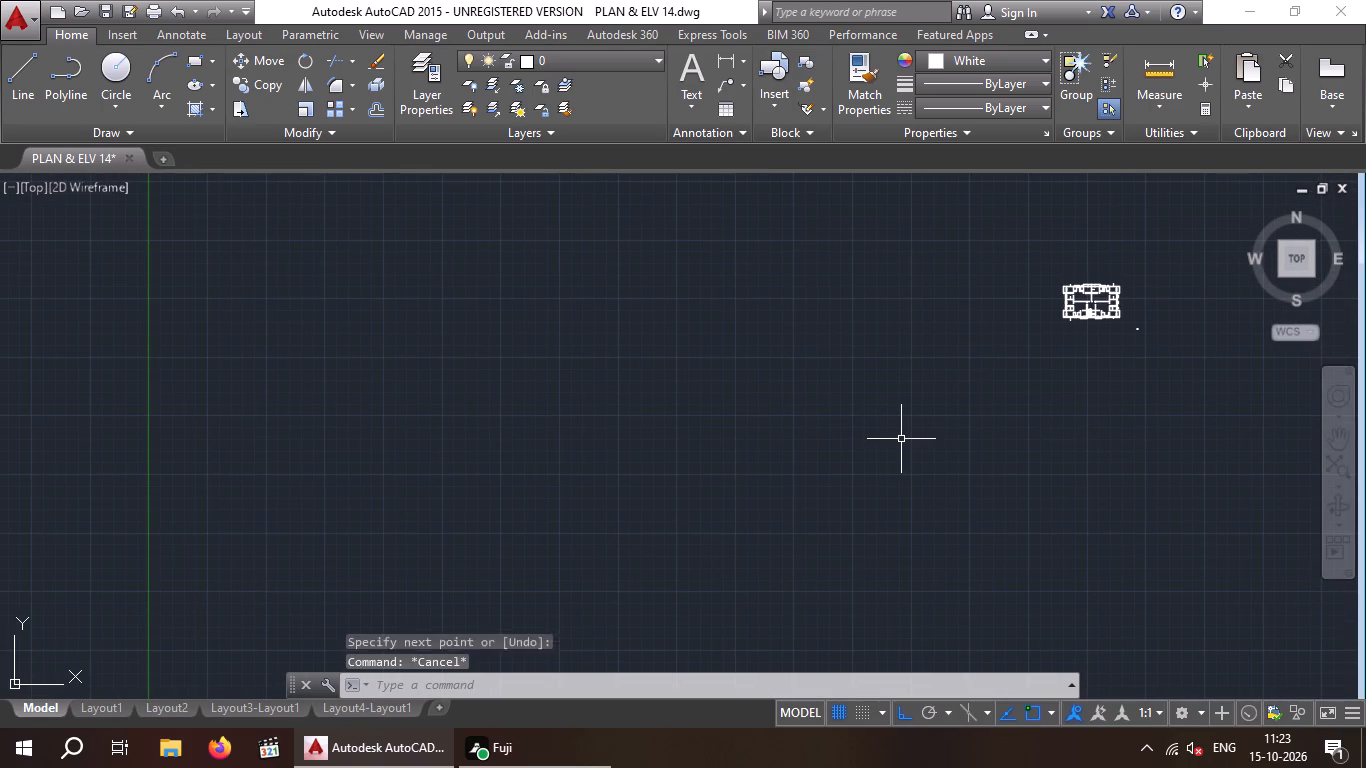
key("Escape")
middle_click_drag(874, 431, 650, 307)
scroll(652, 295, "down", 3)
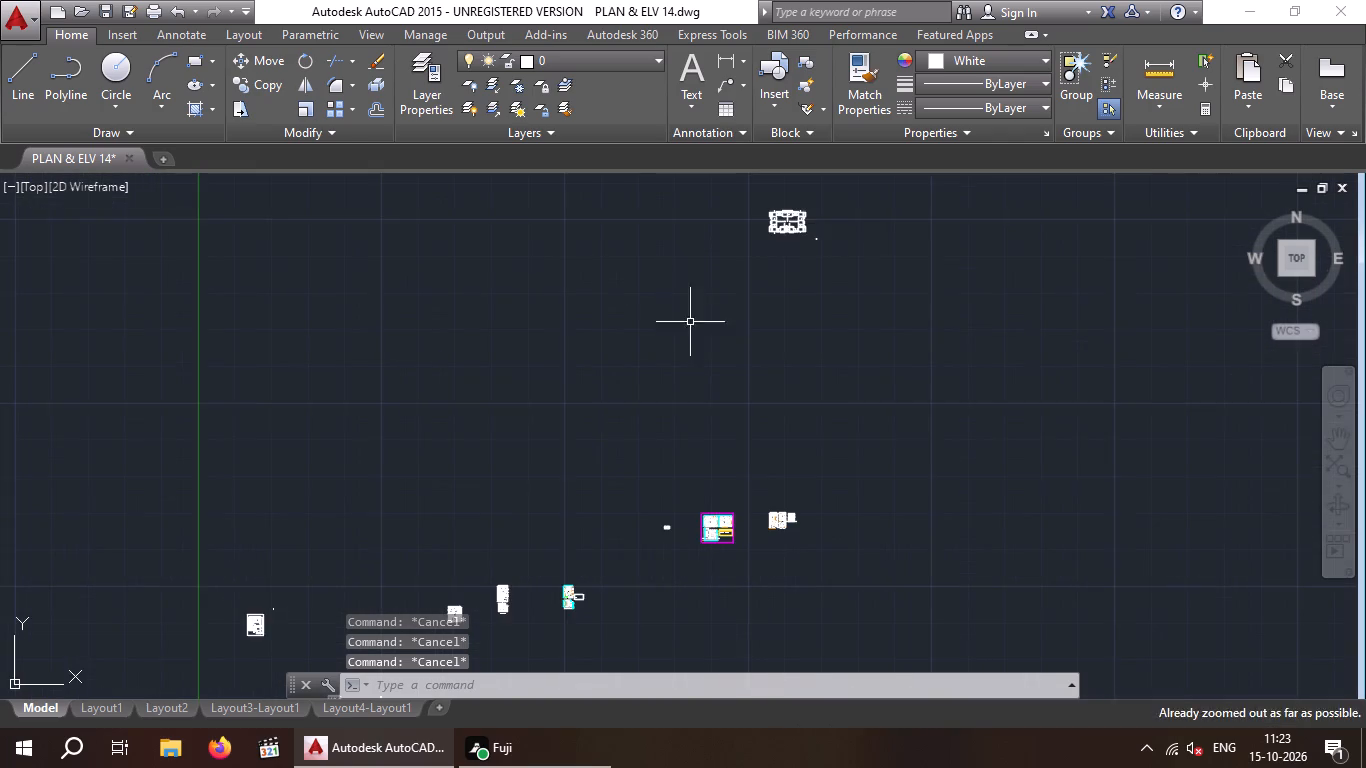
middle_click_drag(786, 360, 492, 361)
scroll(415, 536, "up", 8)
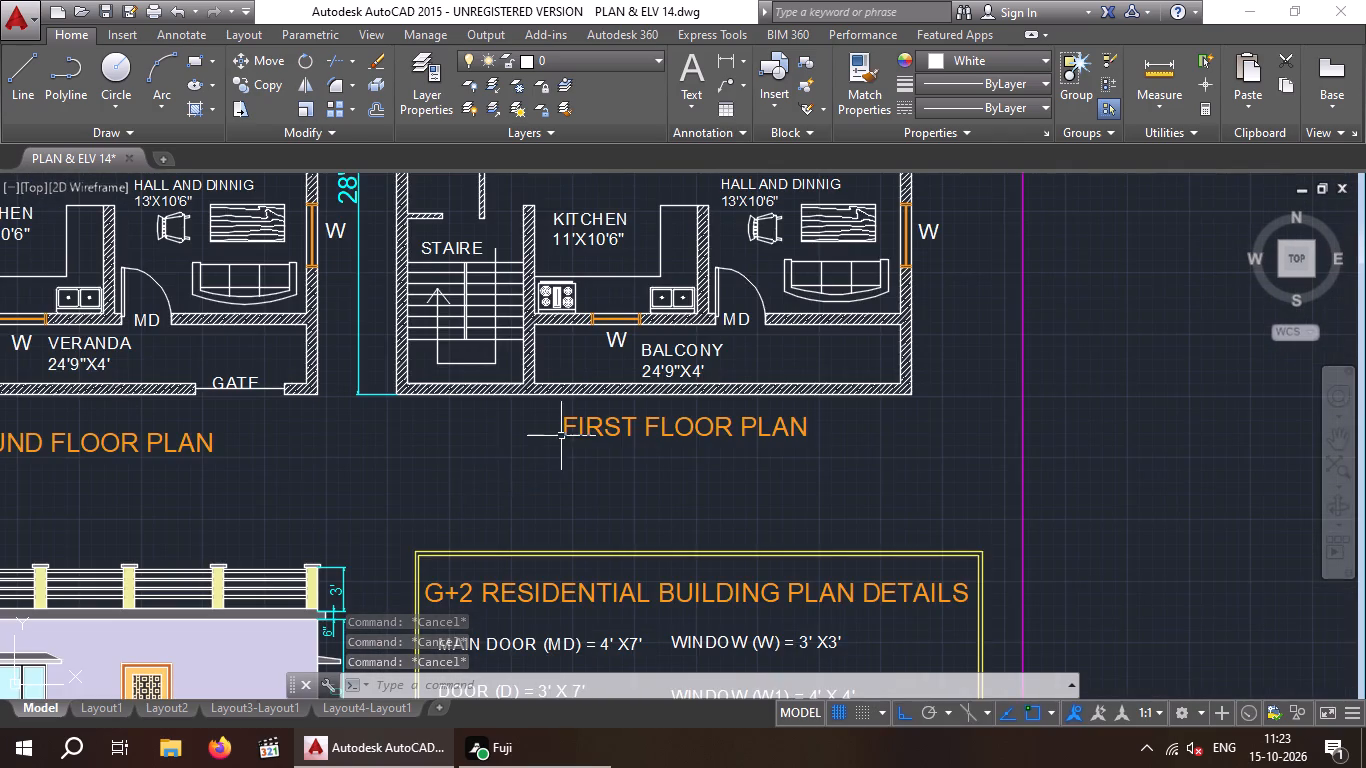
middle_click_drag(579, 438, 593, 510)
scroll(593, 505, "down", 2)
middle_click_drag(591, 458, 582, 516)
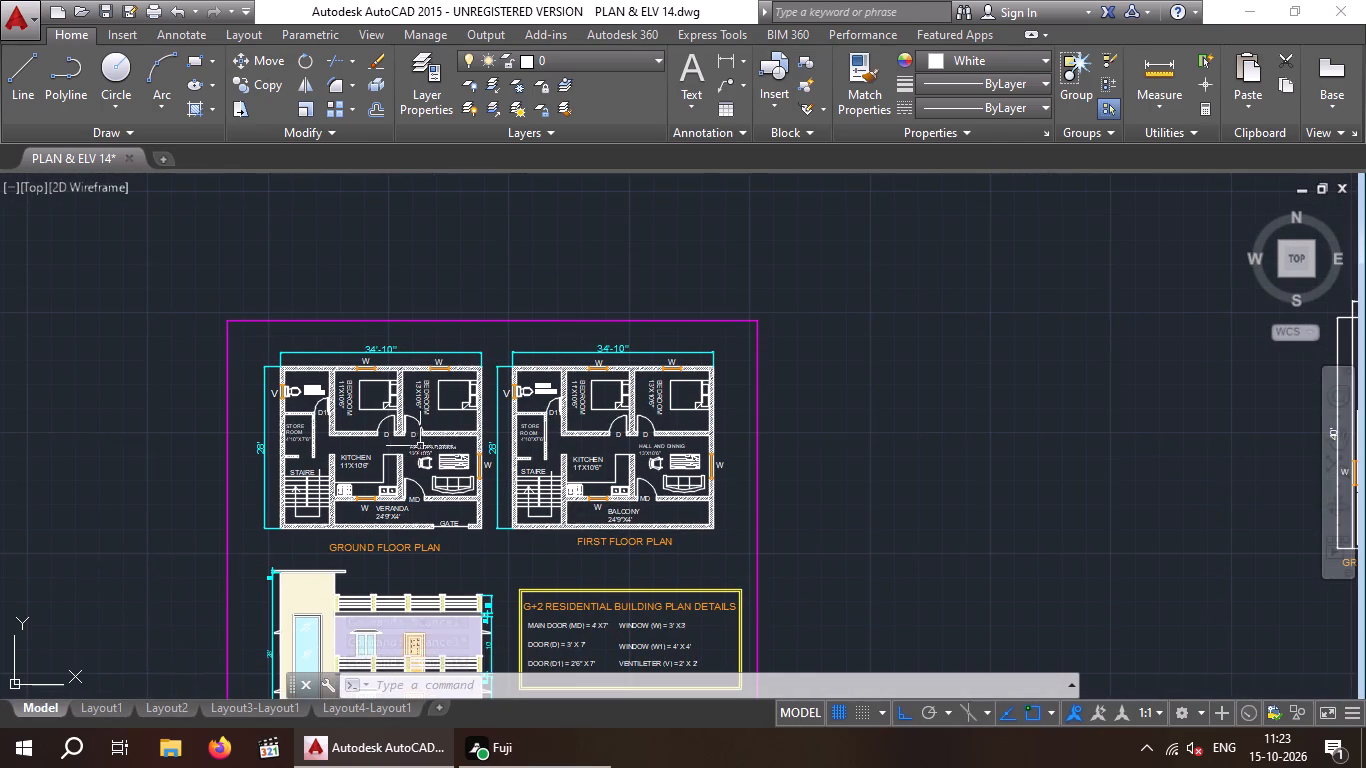
scroll(519, 439, "down", 5)
scroll(691, 435, "up", 3)
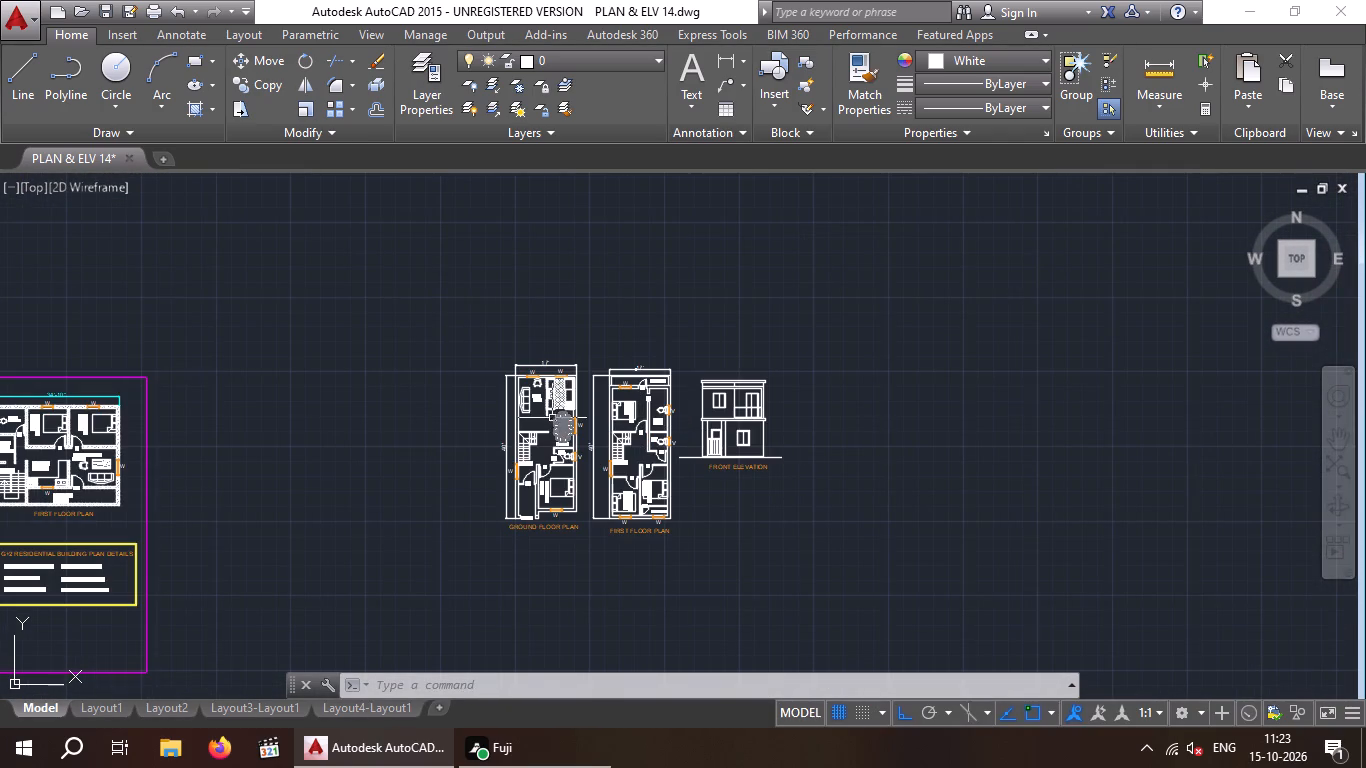
scroll(552, 491, "up", 5)
scroll(581, 484, "down", 5)
scroll(629, 476, "up", 2)
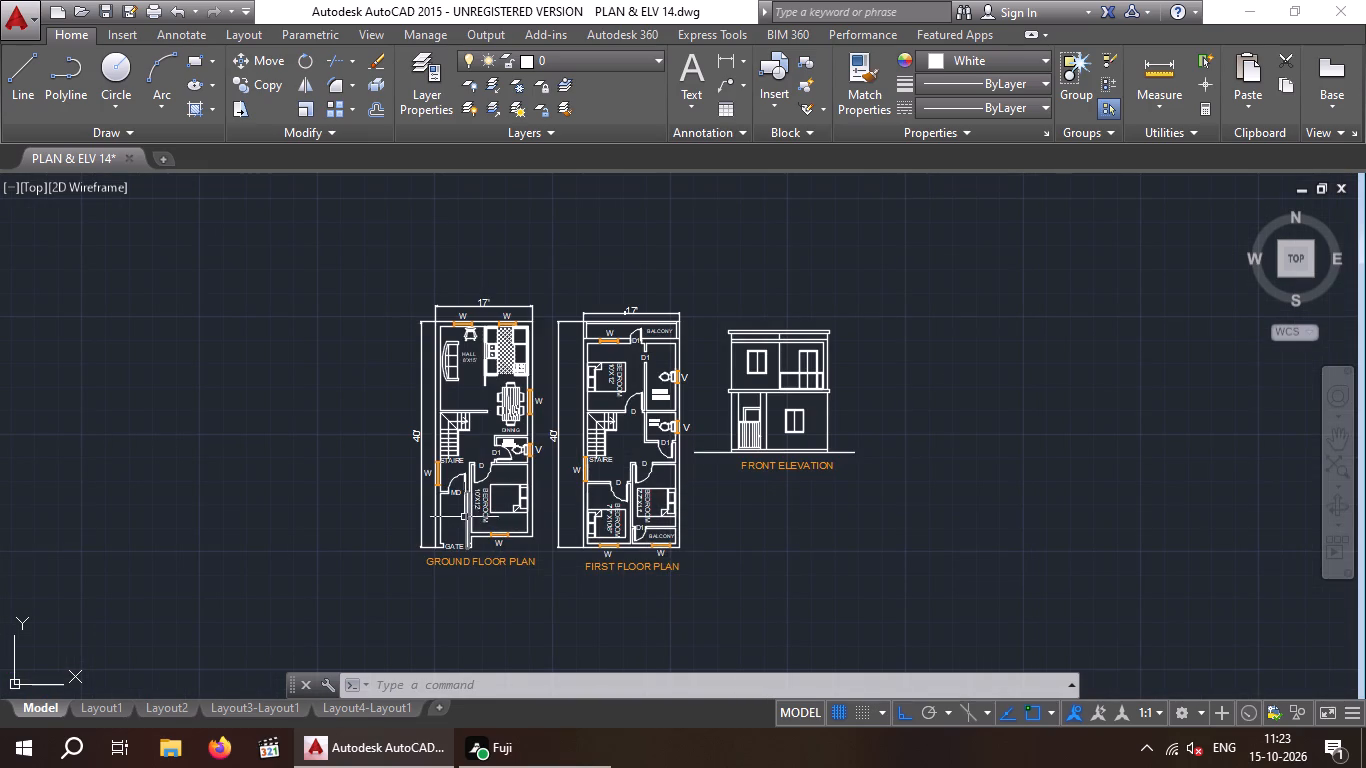
scroll(473, 515, "down", 7)
scroll(252, 601, "up", 8)
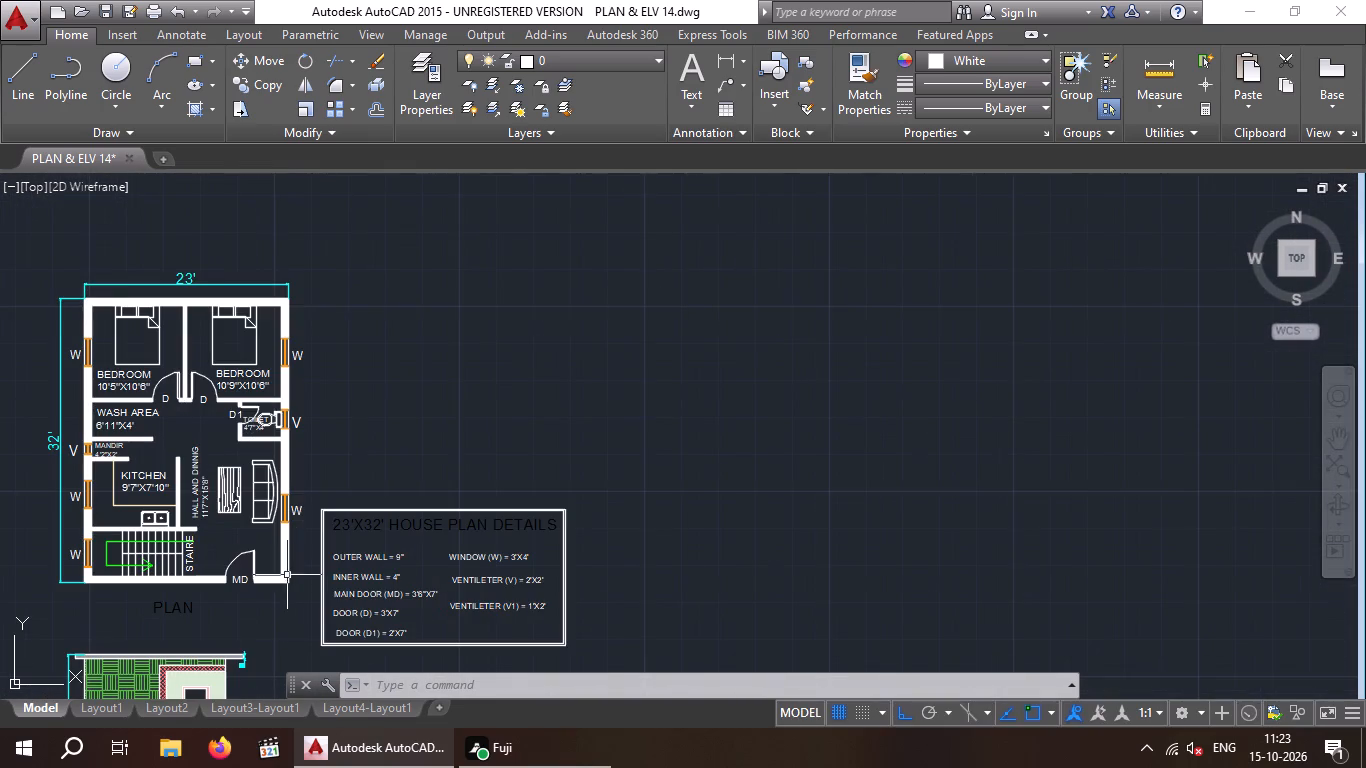
With Ortho off, copy the 10'9"X10'6" bedroom's bed from its headboard midpoint to the reference line in the apartment plan's upper-left corner room.
scroll(214, 369, "up", 3)
scroll(223, 367, "down", 1)
middle_click_drag(226, 377, 231, 520)
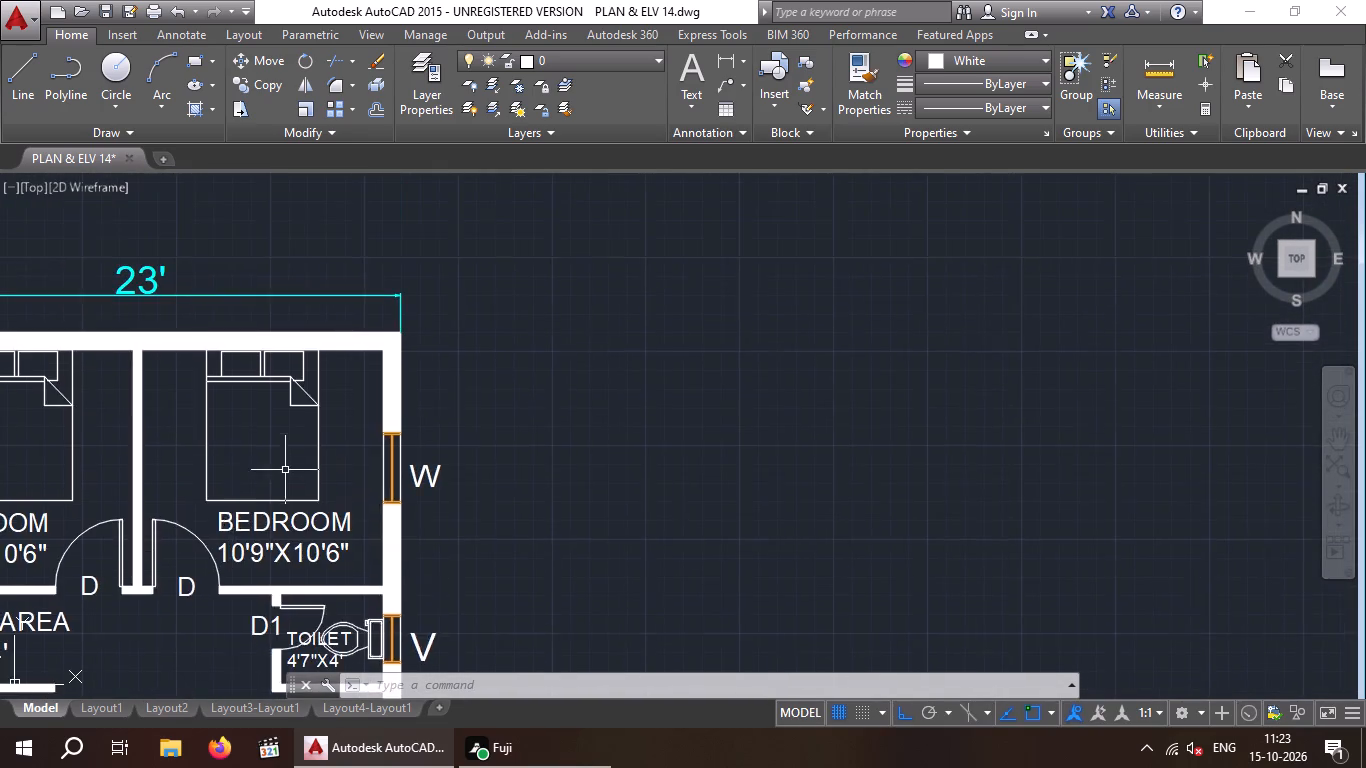
scroll(285, 470, "up", 1)
left_click_drag(385, 447, 322, 487)
left_click(170, 487)
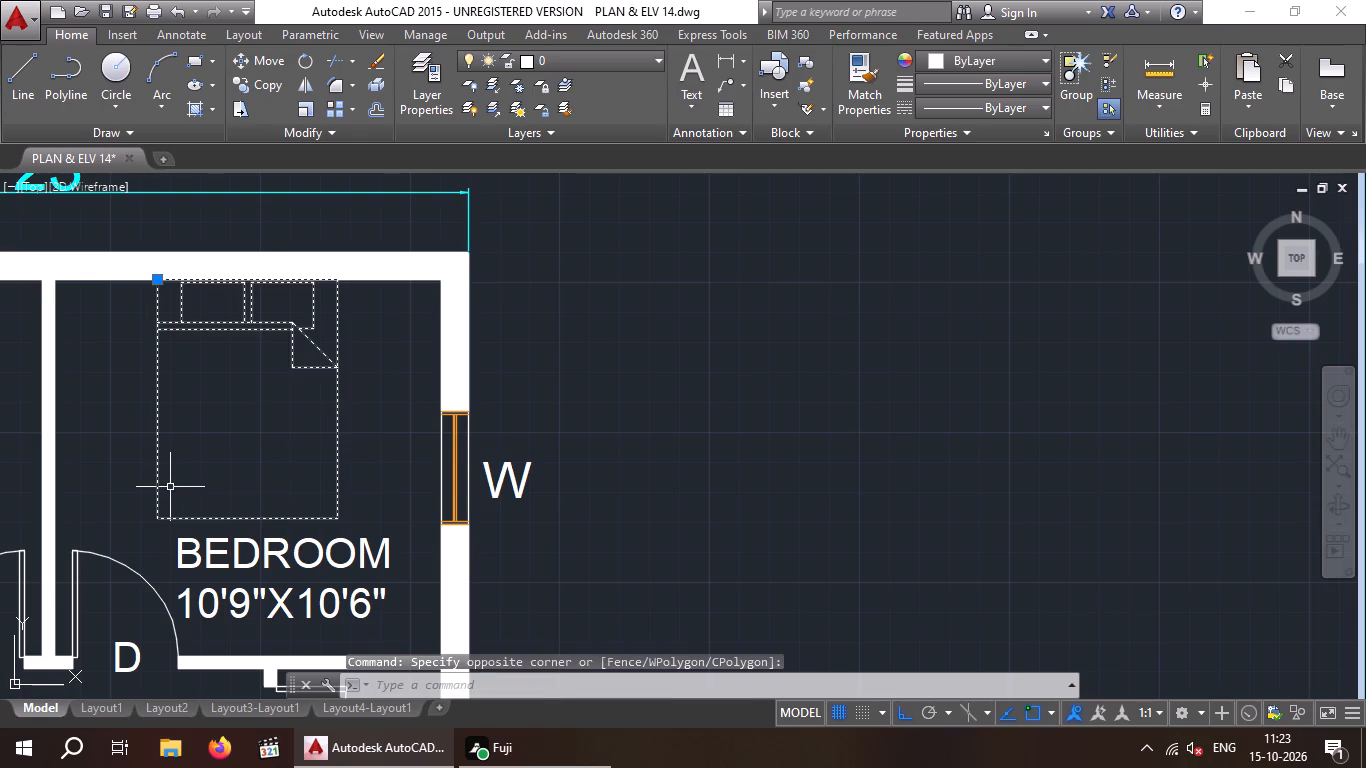
left_click(266, 89)
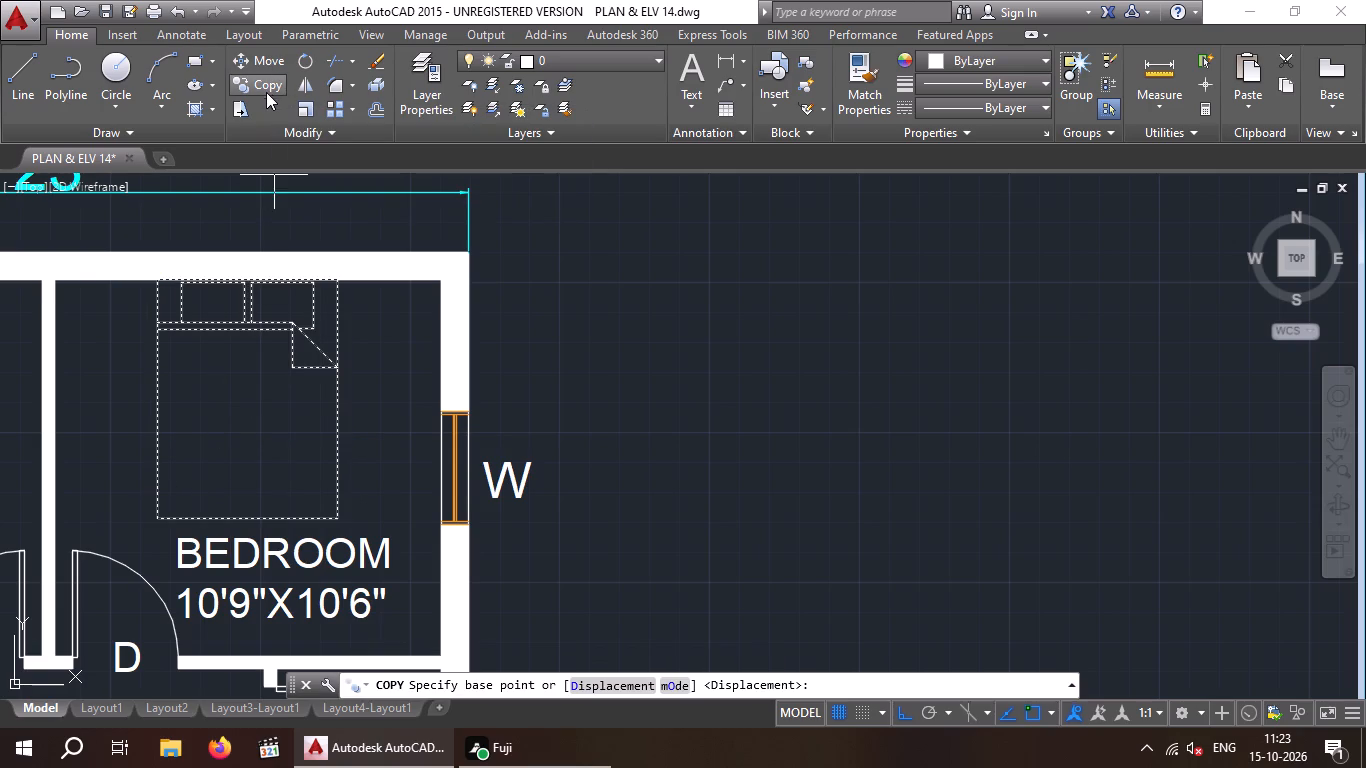
scroll(242, 274, "up", 2)
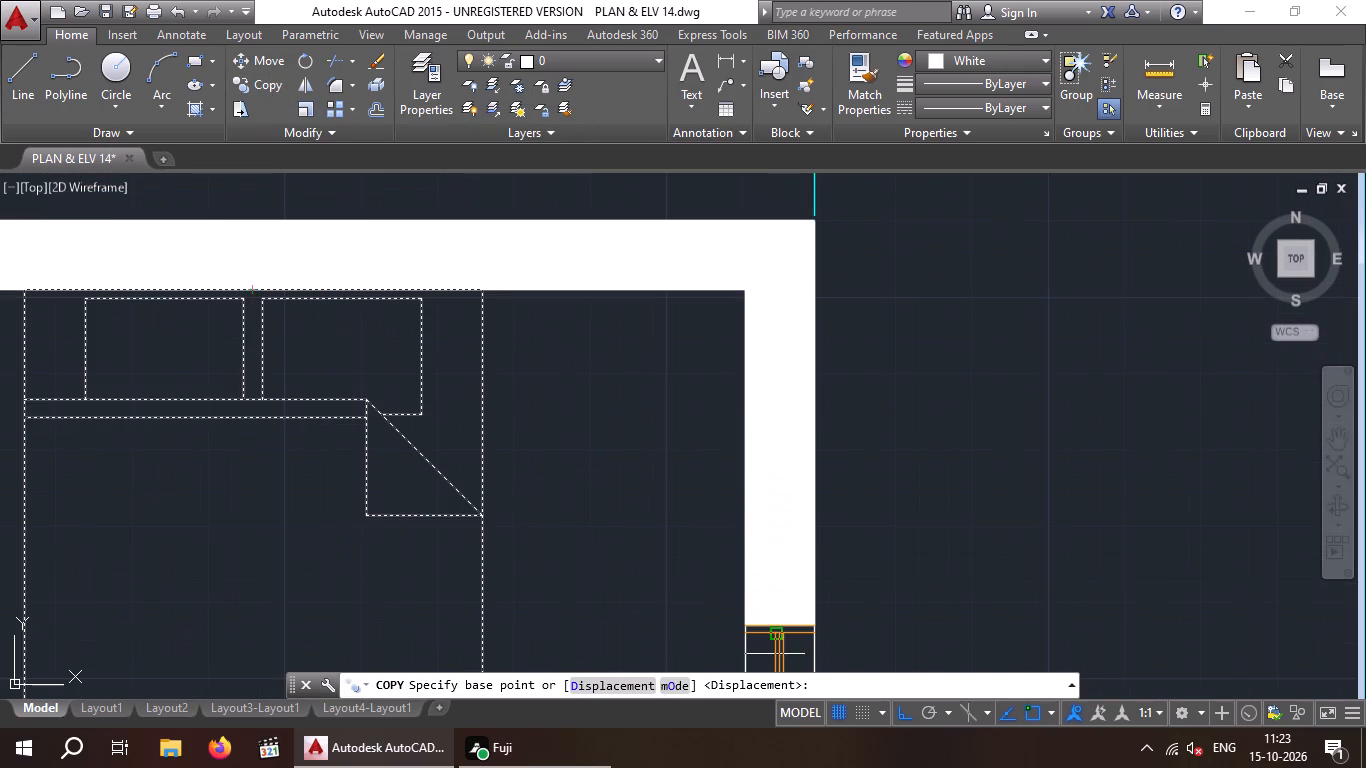
left_click(899, 718)
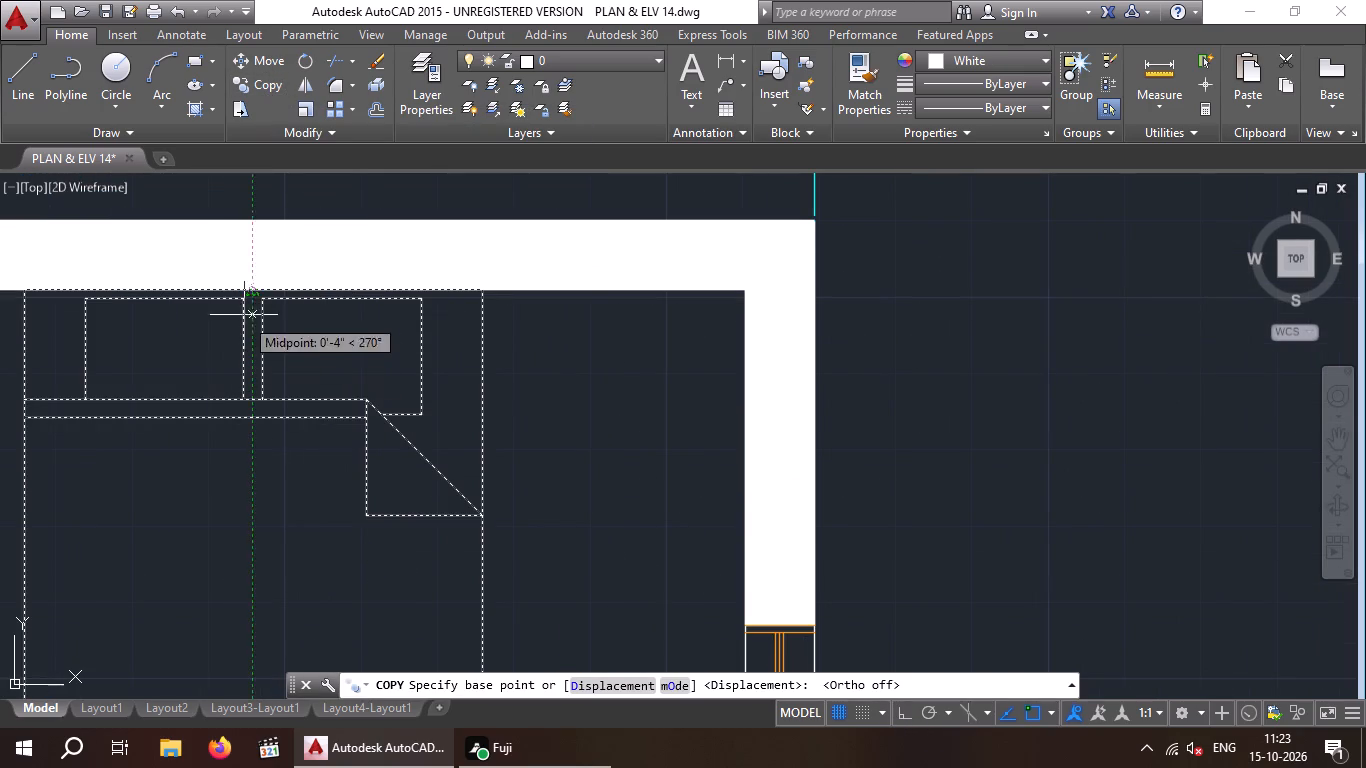
left_click(253, 289)
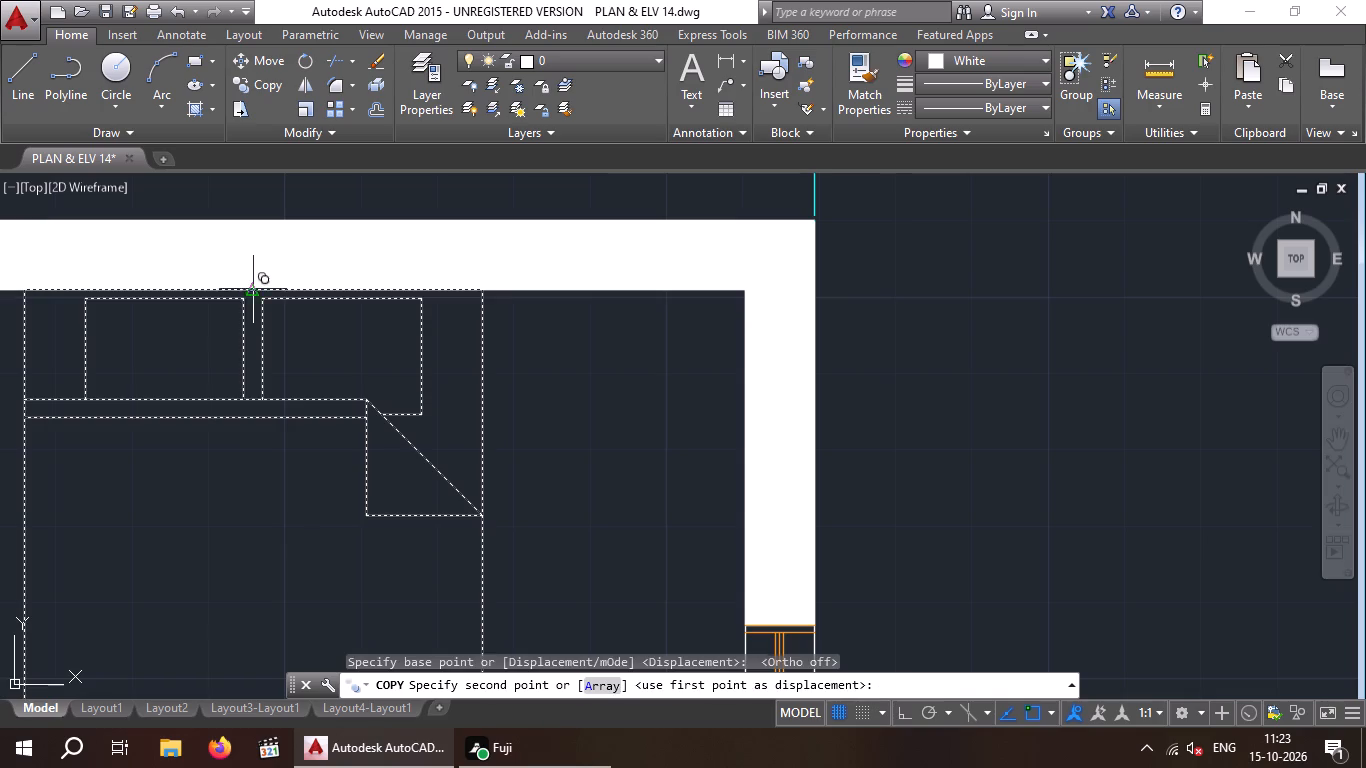
scroll(265, 296, "down", 5)
scroll(509, 318, "down", 7)
middle_click_drag(553, 317, 306, 574)
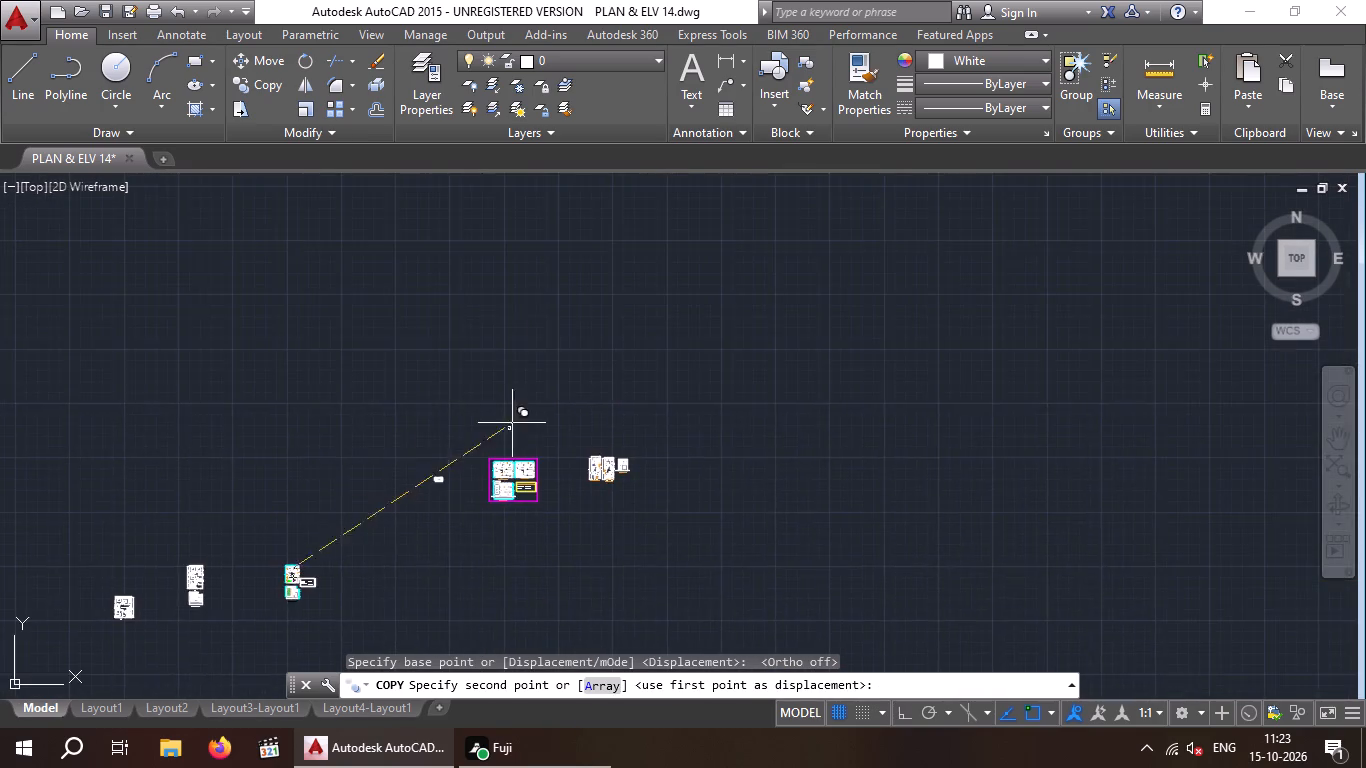
scroll(514, 417, "down", 3)
middle_click_drag(514, 416, 358, 632)
scroll(410, 324, "up", 3)
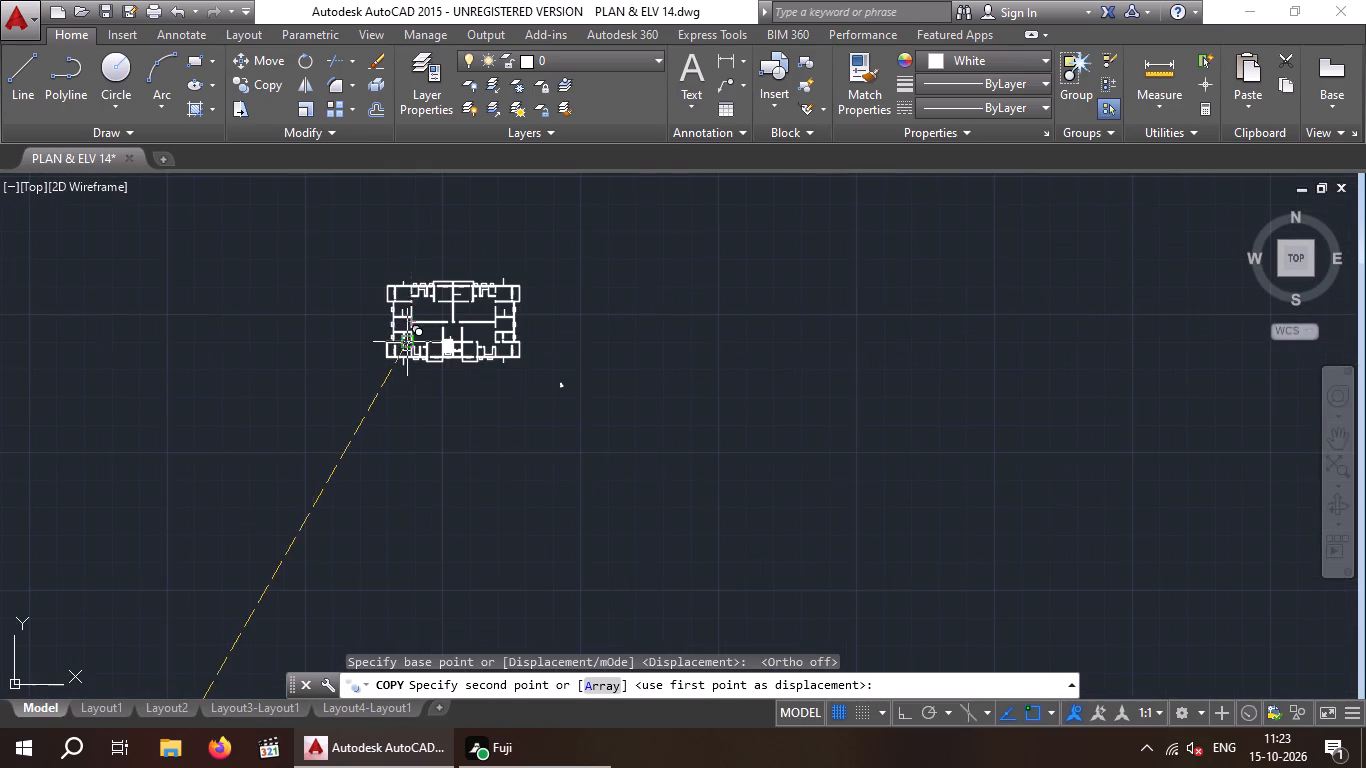
middle_click_drag(396, 411, 349, 617)
scroll(369, 484, "up", 5)
middle_click_drag(250, 561, 333, 486)
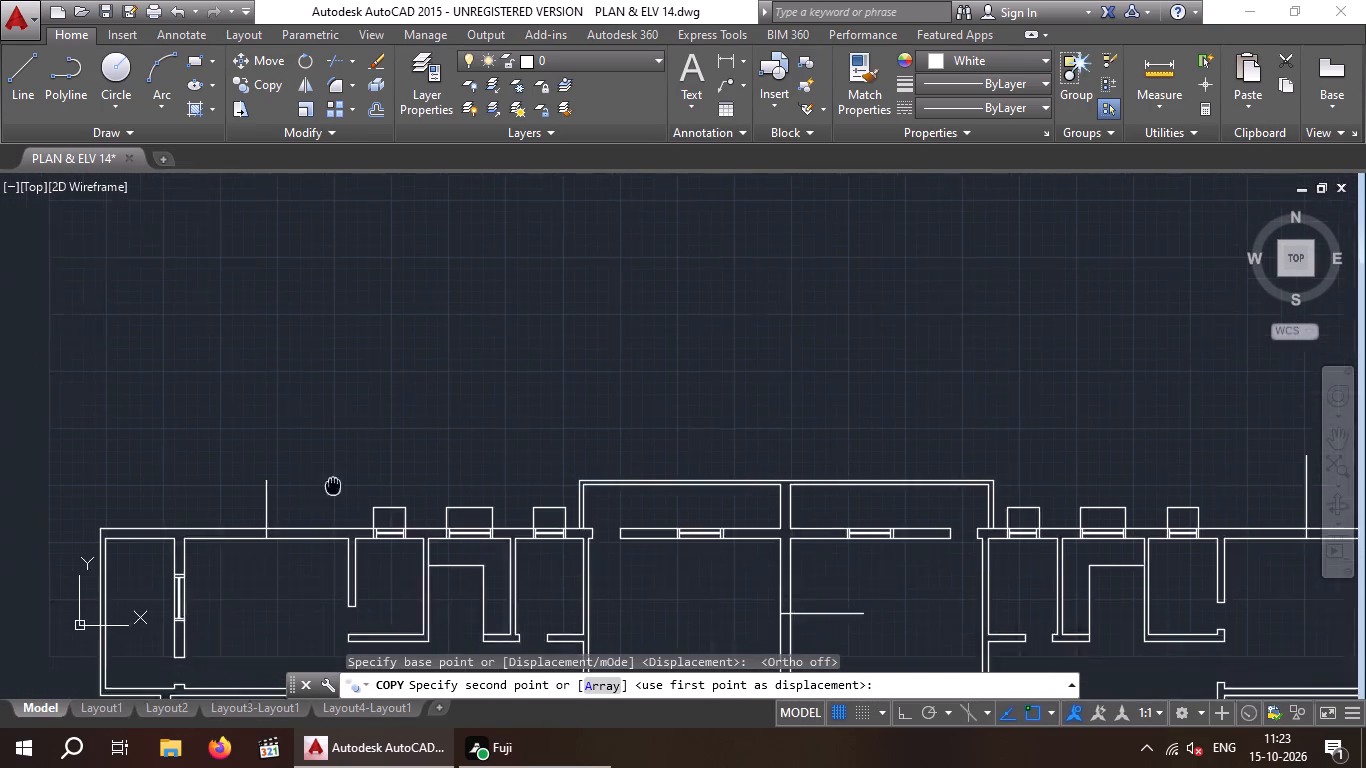
middle_click_drag(333, 486, 415, 419)
scroll(373, 467, "up", 2)
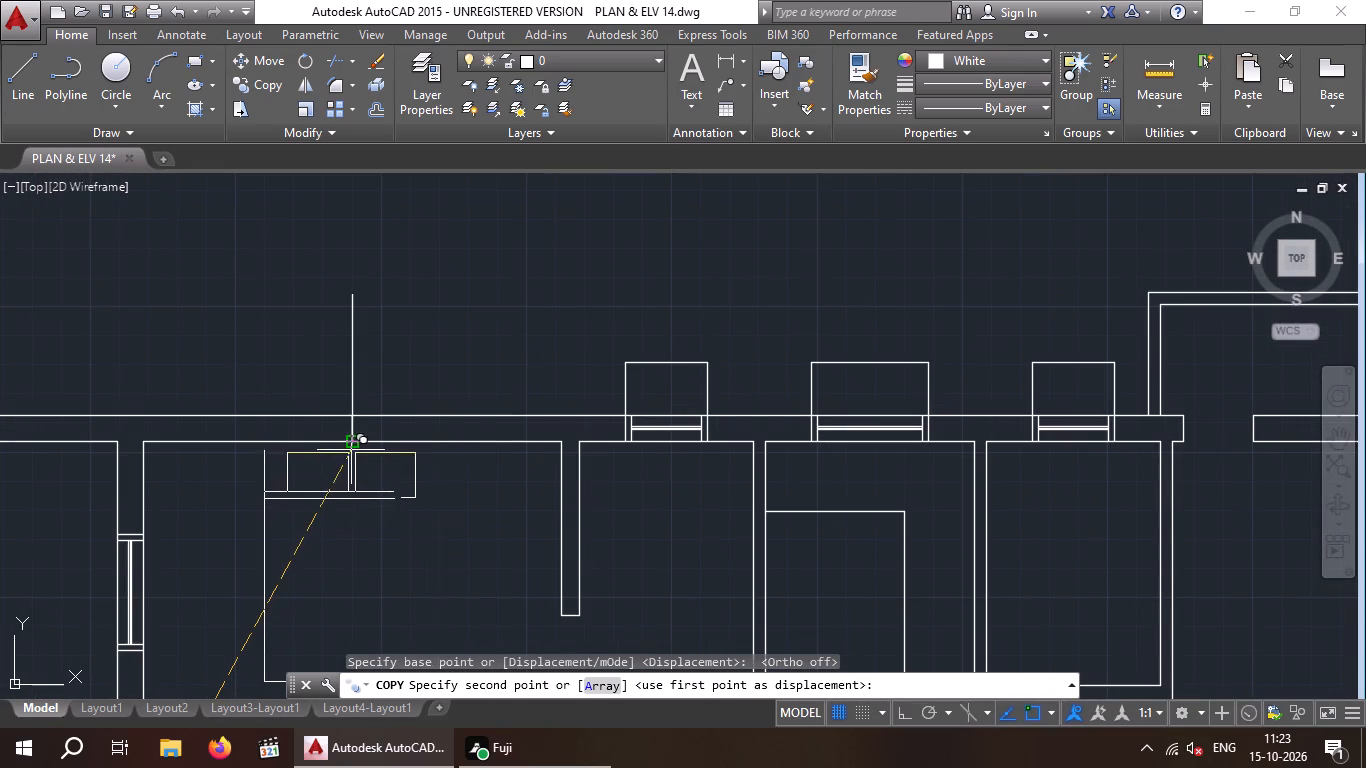
left_click(351, 441)
Place another bed copy at the reference line on the top inner wall of the upper-right corner room.
scroll(389, 439, "down", 5)
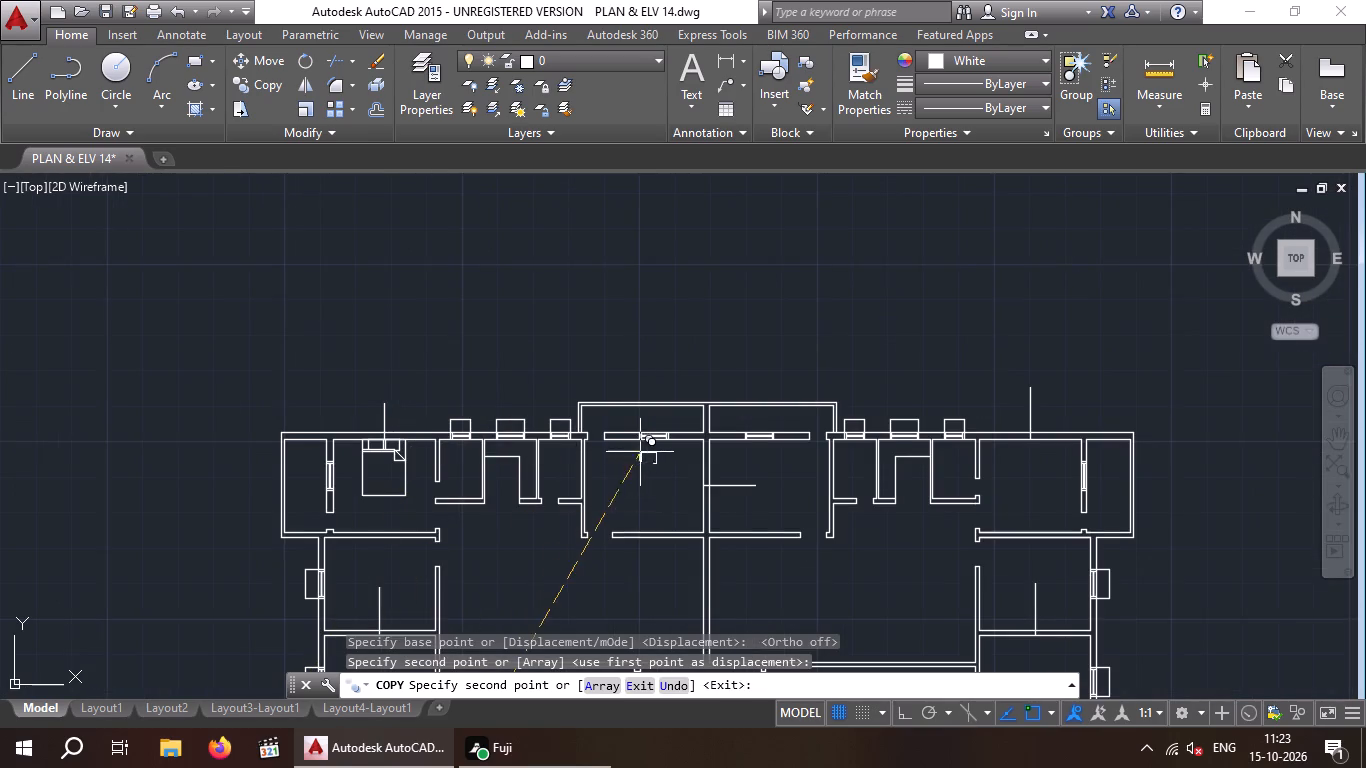
middle_click_drag(638, 451, 286, 485)
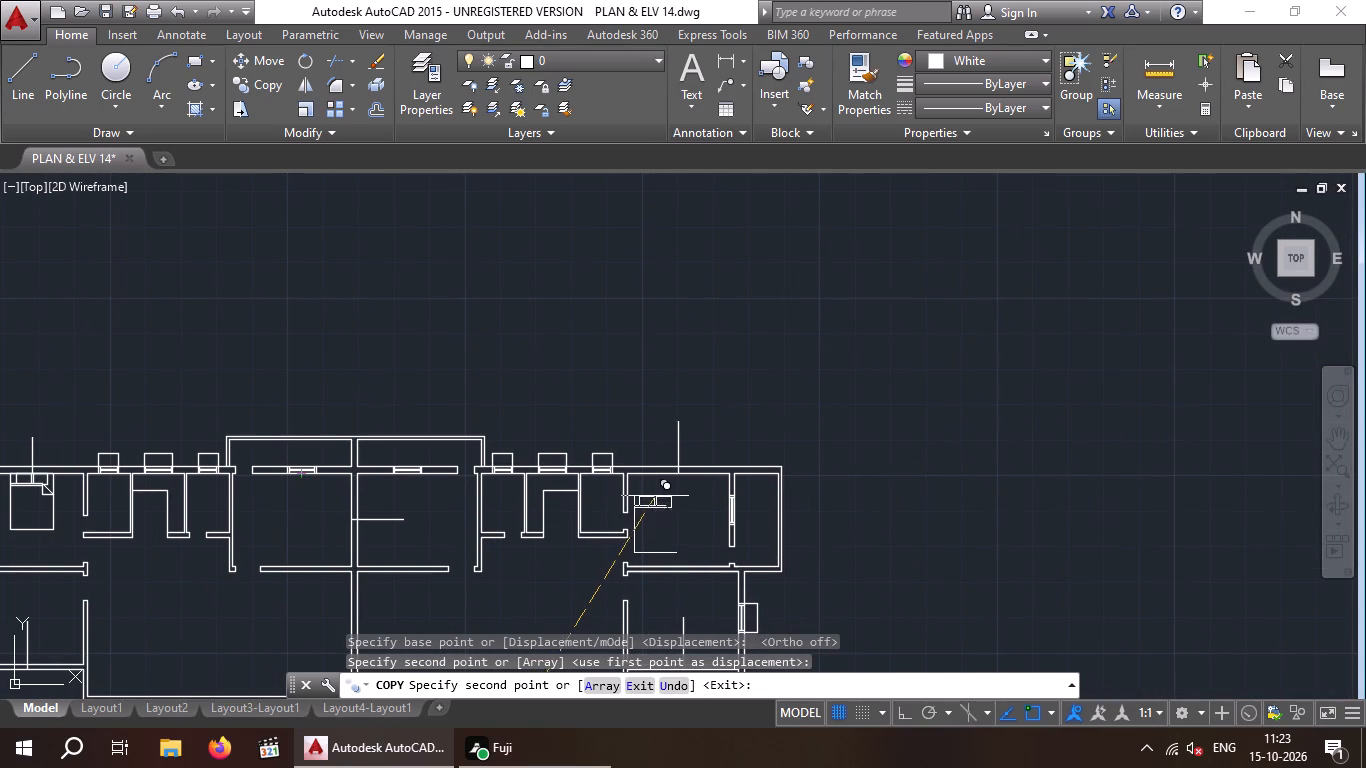
scroll(658, 495, "up", 3)
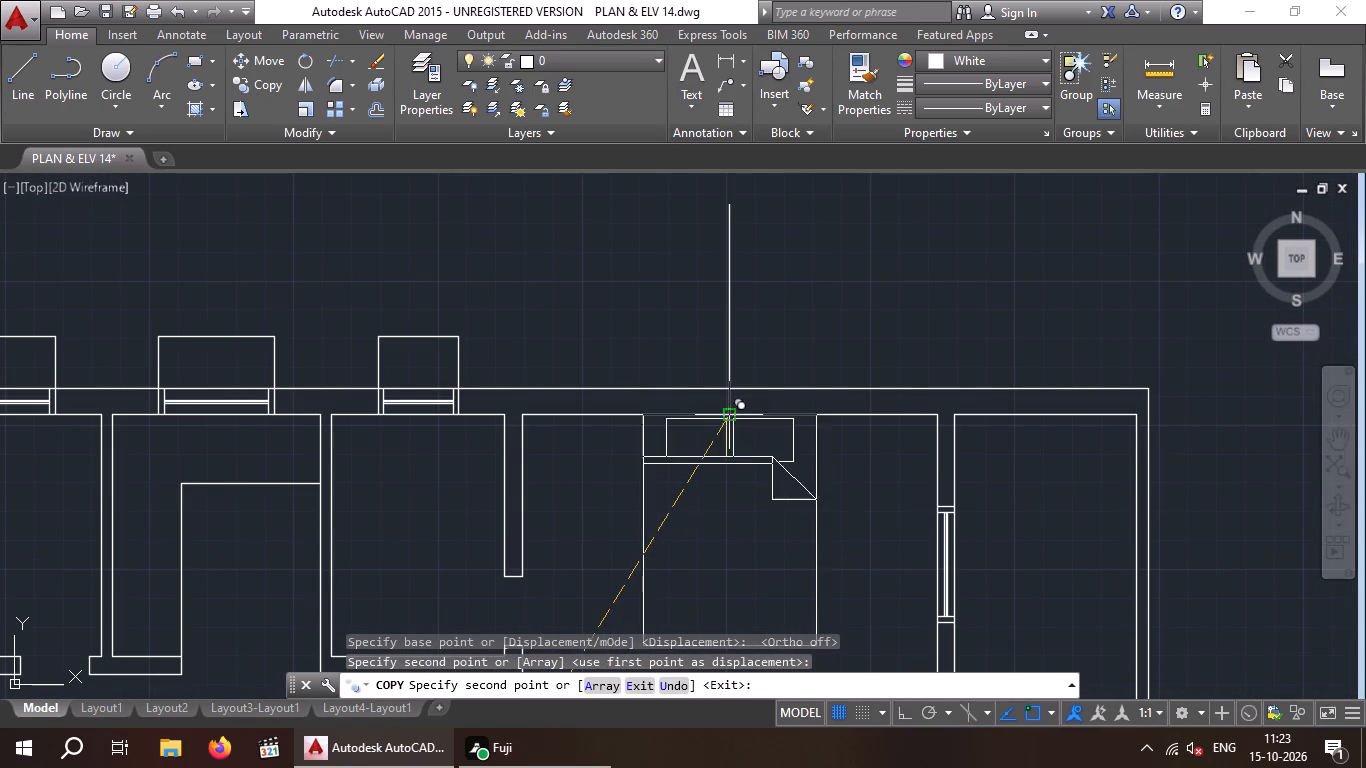
left_click(732, 411)
Place another bed copy below the partition between the two east-side rooms, headboard centred on its reference line.
scroll(752, 428, "down", 6)
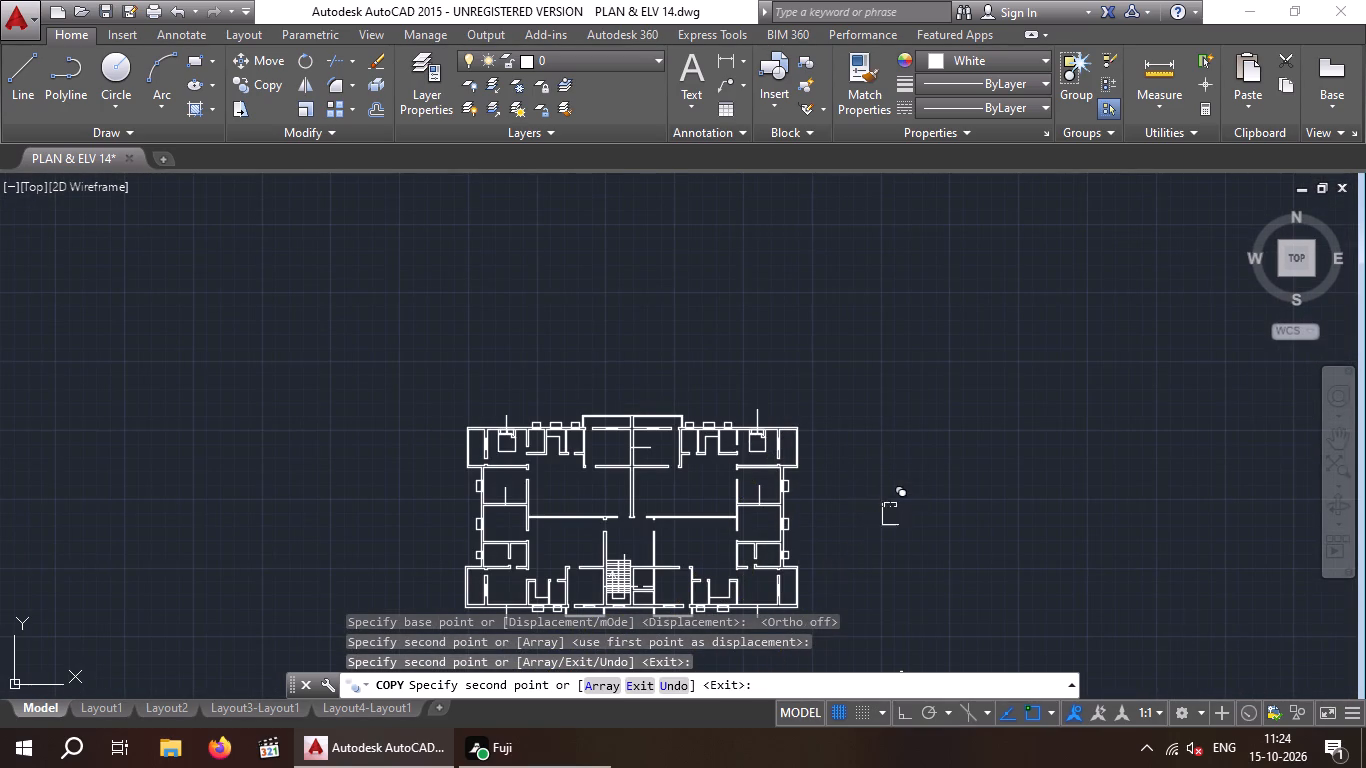
middle_click_drag(895, 499, 830, 442)
scroll(702, 465, "up", 3)
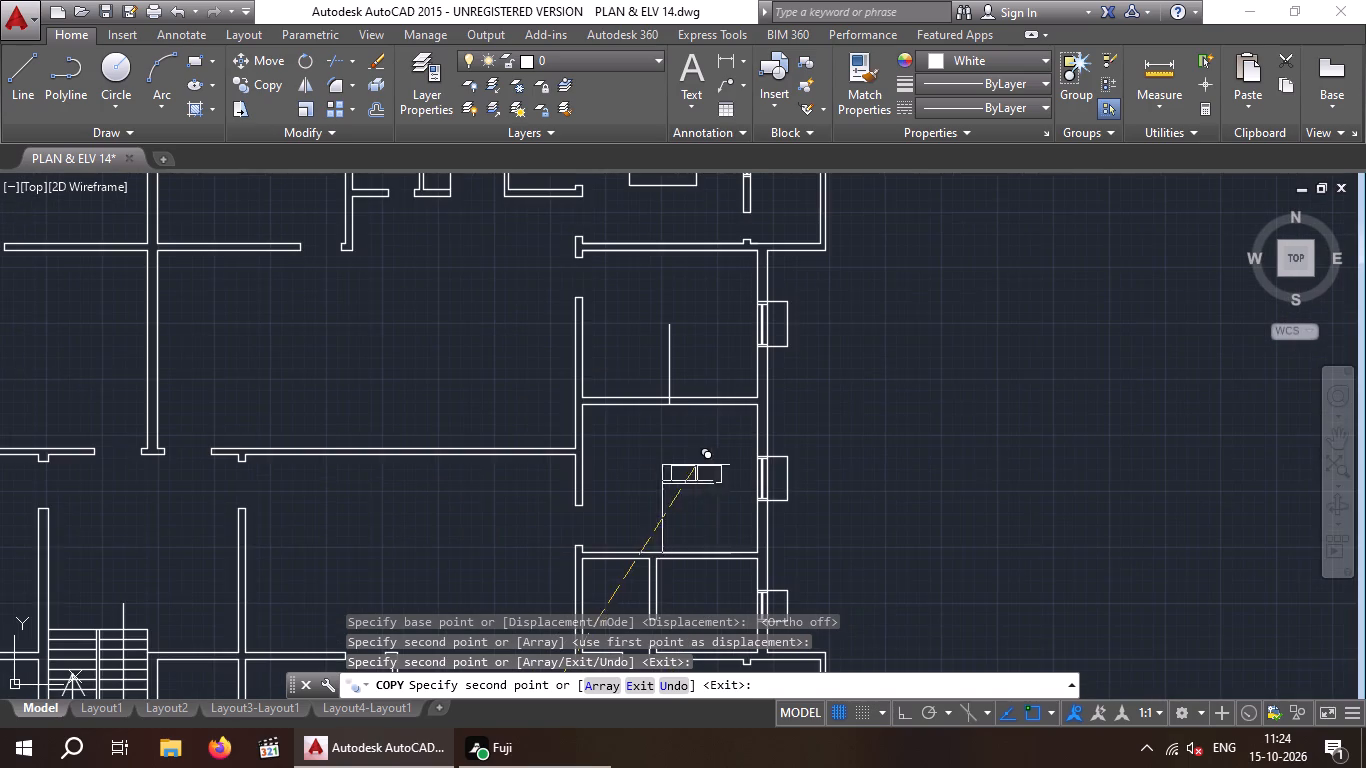
scroll(674, 428, "up", 2)
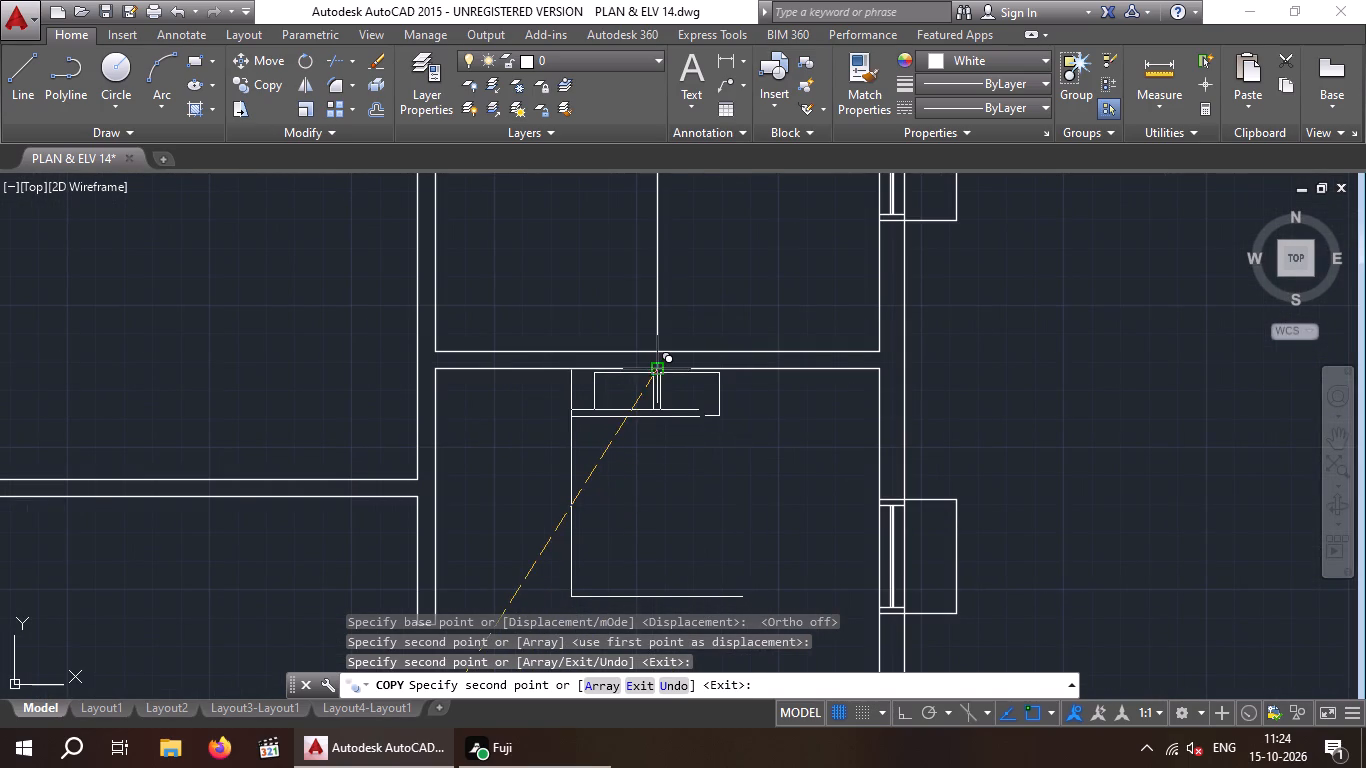
left_click(661, 365)
Place another bed copy below the partition between the two west-side rooms, headboard centred on its reference line.
scroll(667, 376, "down", 5)
scroll(261, 402, "up", 2)
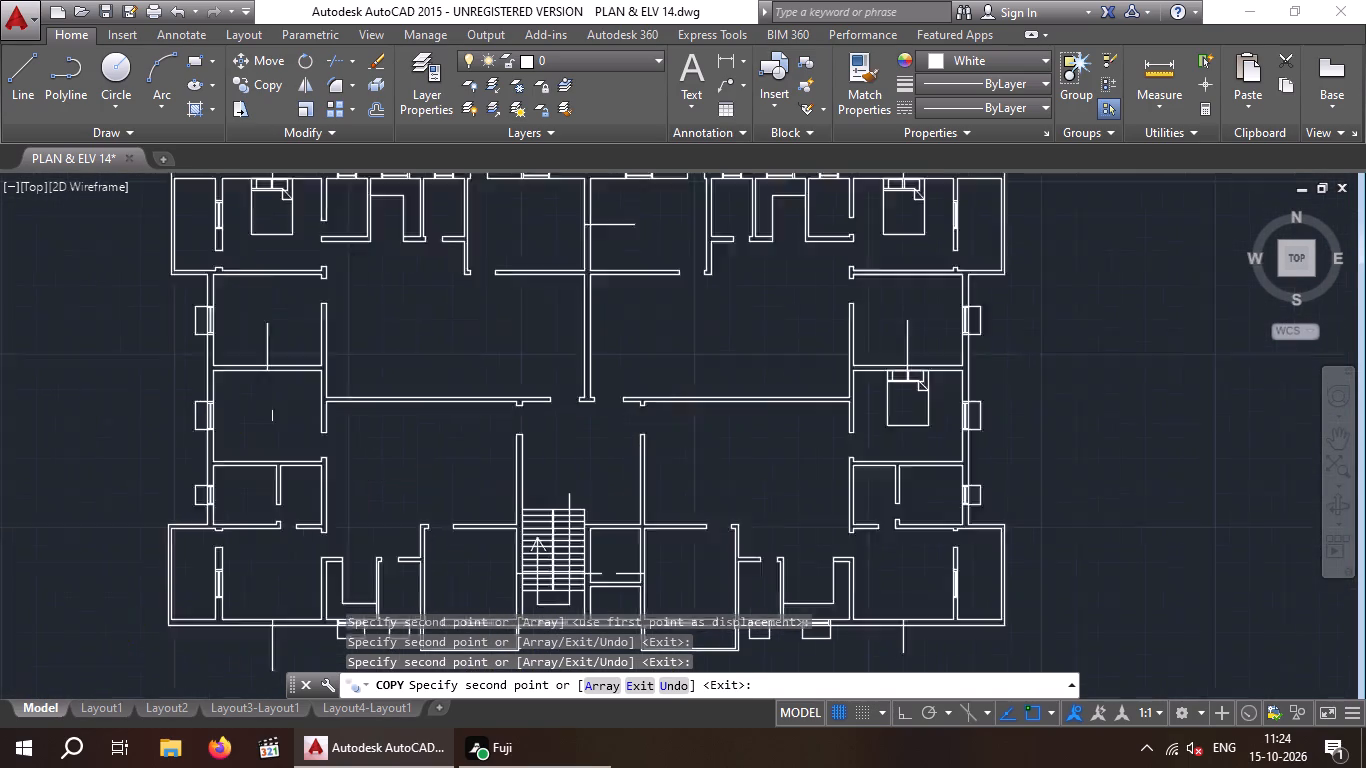
scroll(261, 401, "up", 1)
left_click(275, 320)
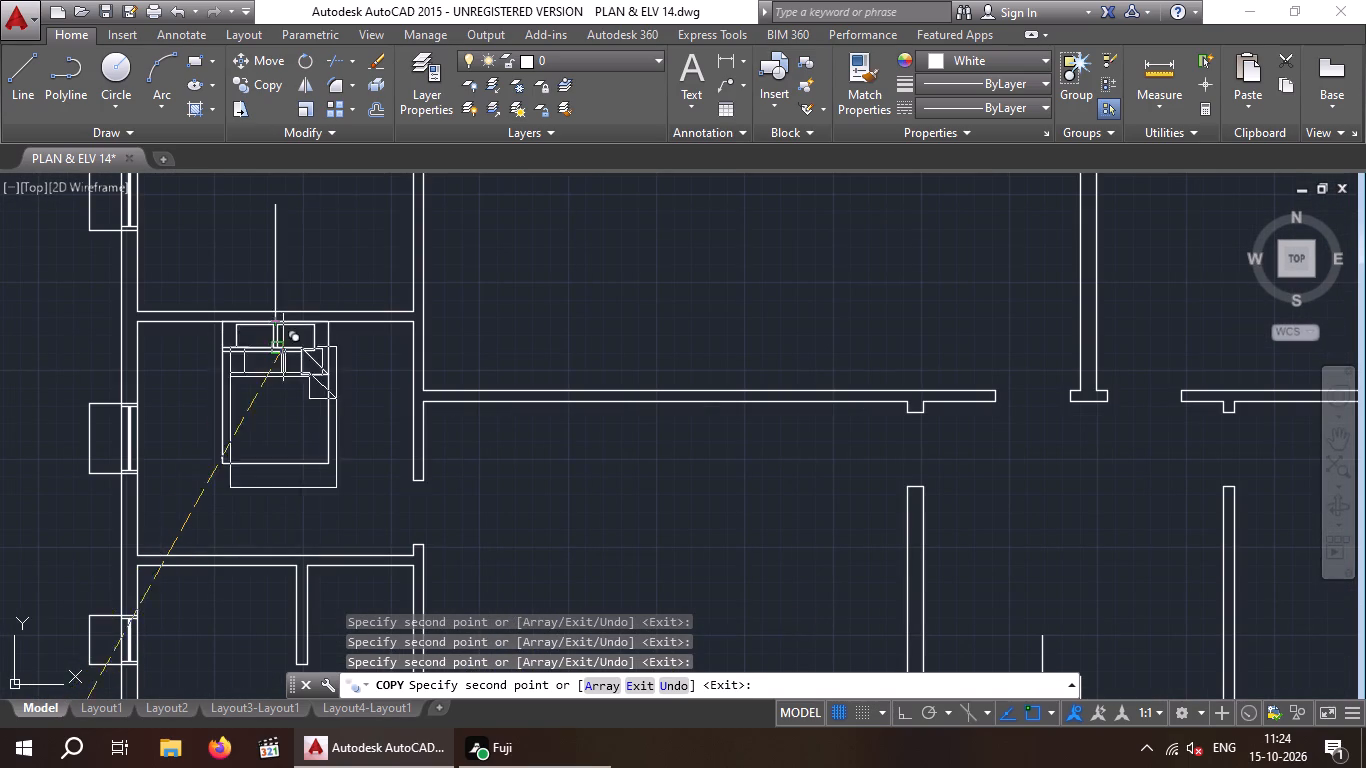
Place a spare bed copy in the empty space southwest of the apartment plan and end the Copy command.
scroll(288, 350, "down", 5)
middle_click_drag(588, 412, 727, 384)
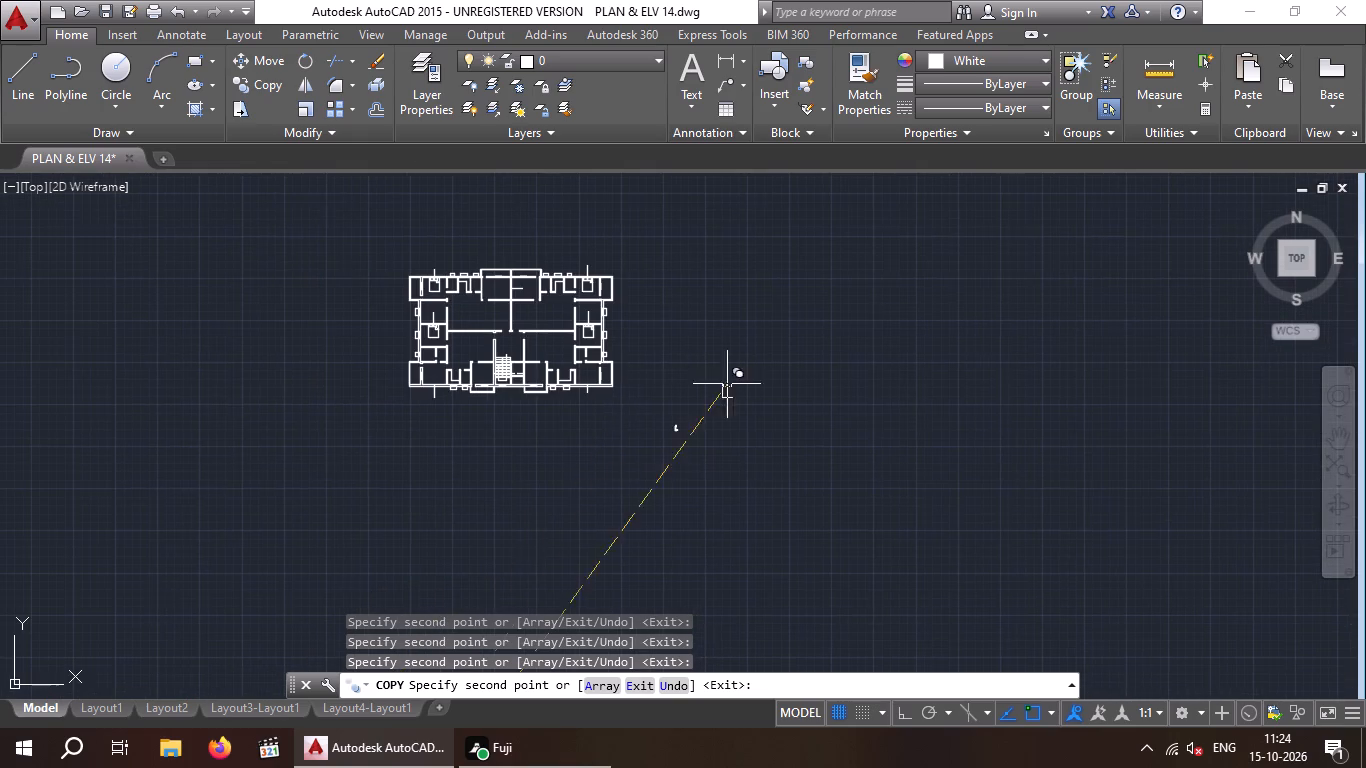
scroll(425, 397, "up", 3)
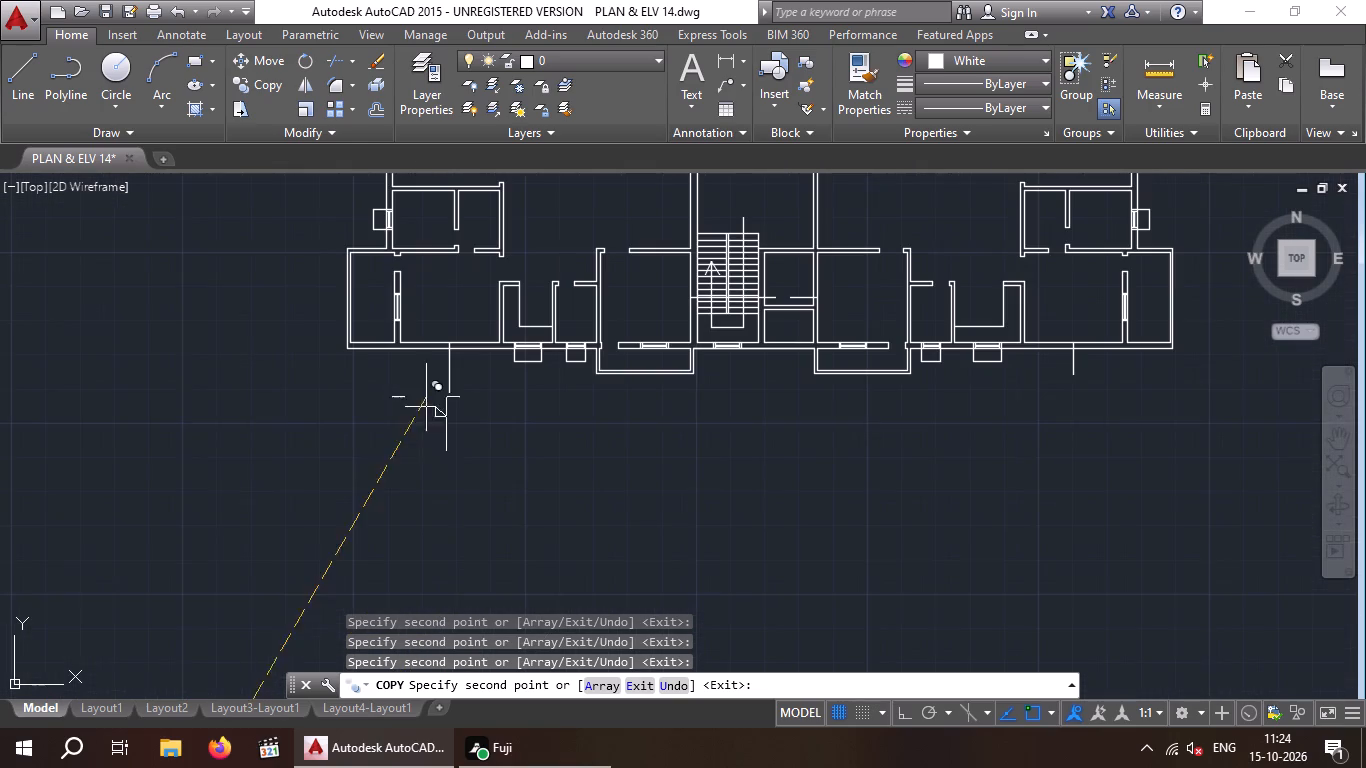
middle_click_drag(400, 506, 338, 605)
scroll(374, 567, "down", 2)
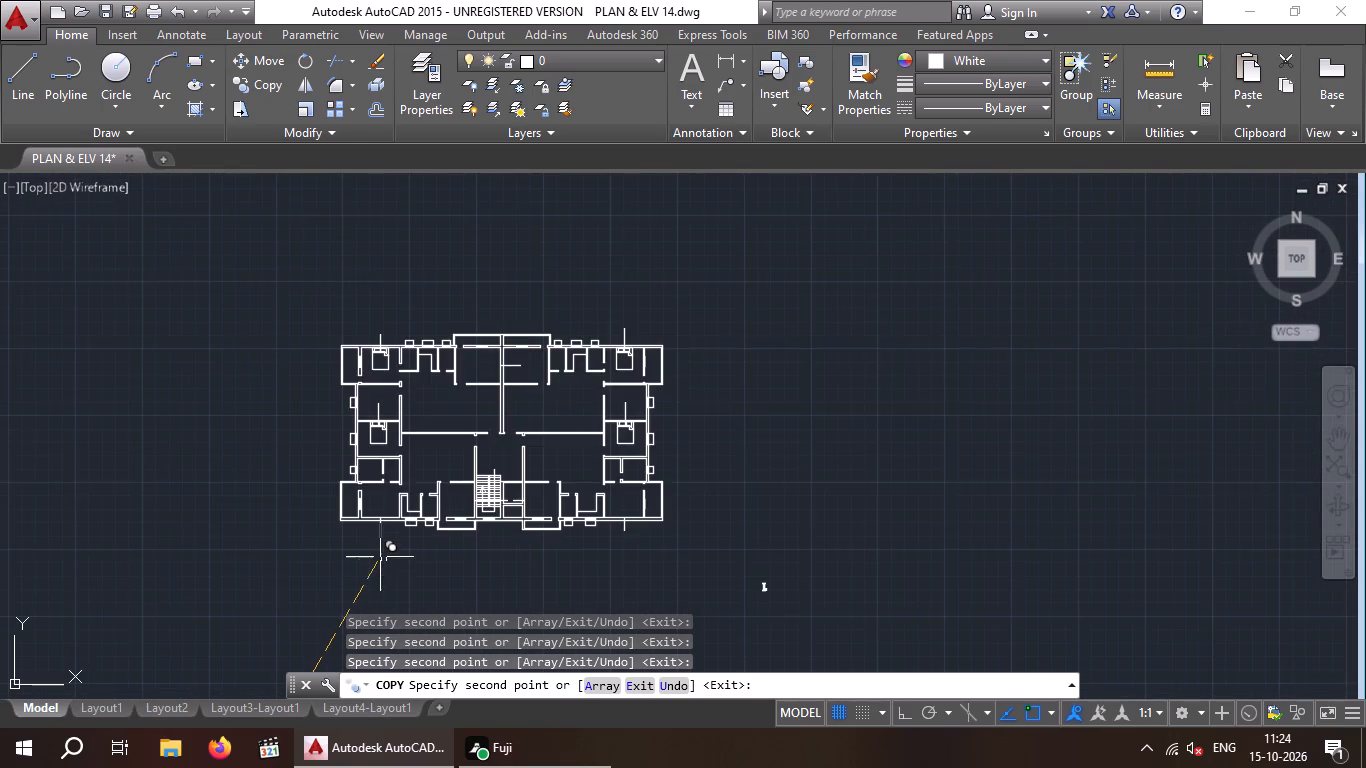
scroll(380, 557, "up", 1)
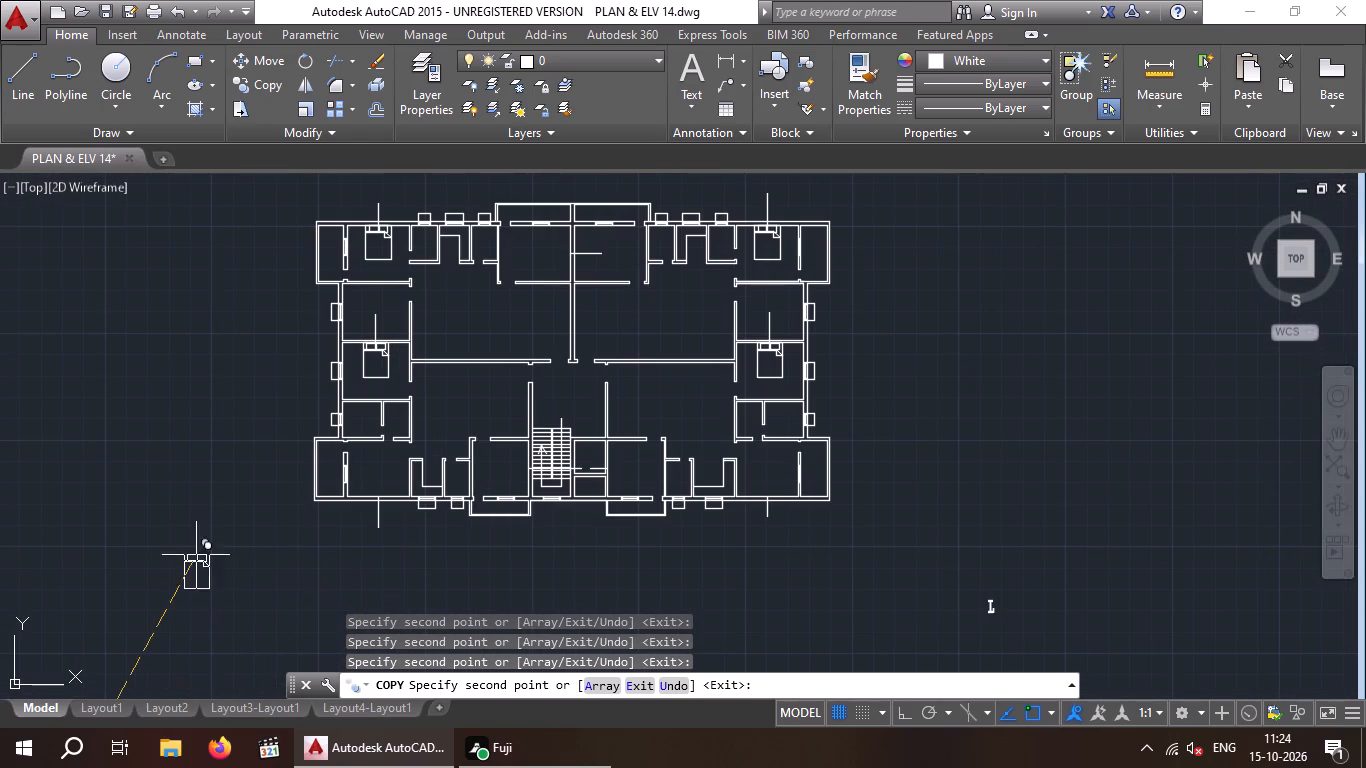
left_click(196, 554)
key("Escape")
Rotate the spare bed southwest of the apartment plan by 180° with Ortho on.
left_click_drag(149, 521, 135, 519)
left_click(247, 611)
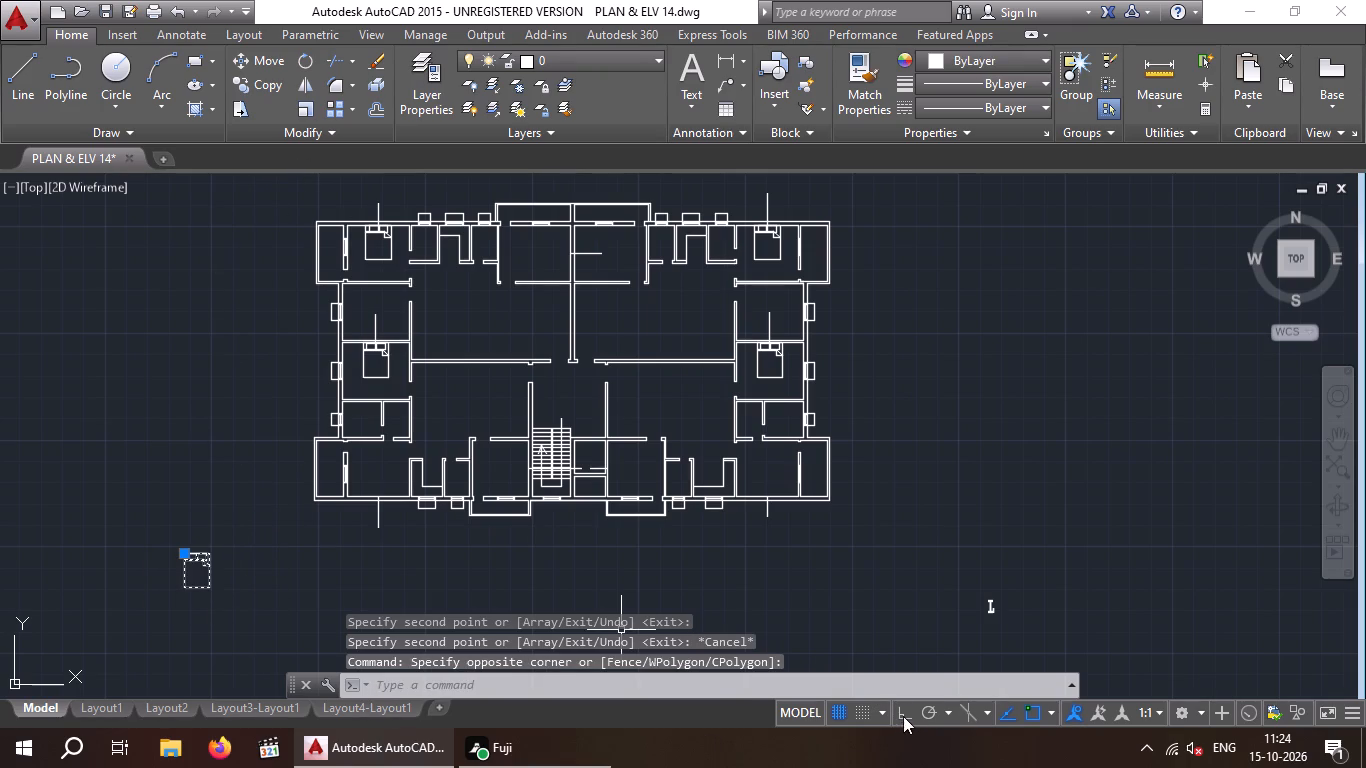
left_click_drag(903, 716, 877, 720)
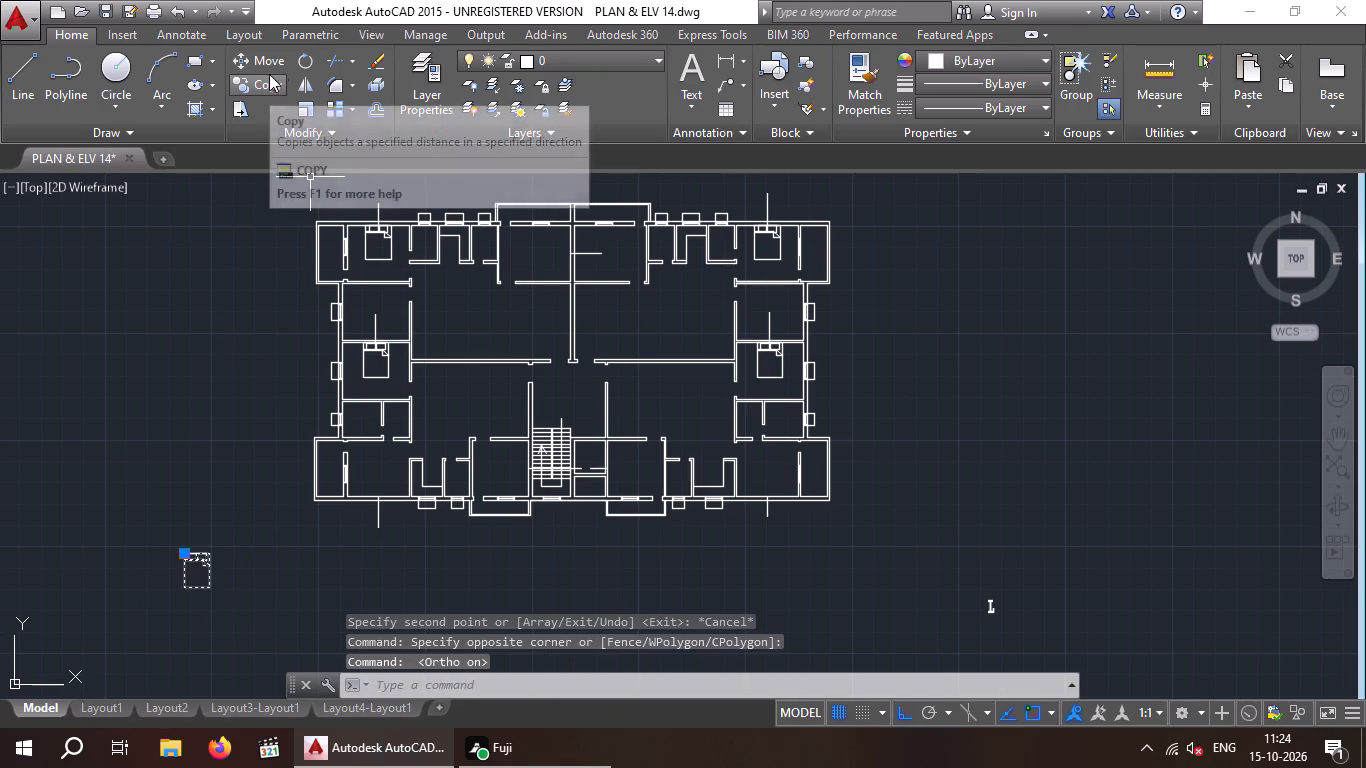
left_click(301, 60)
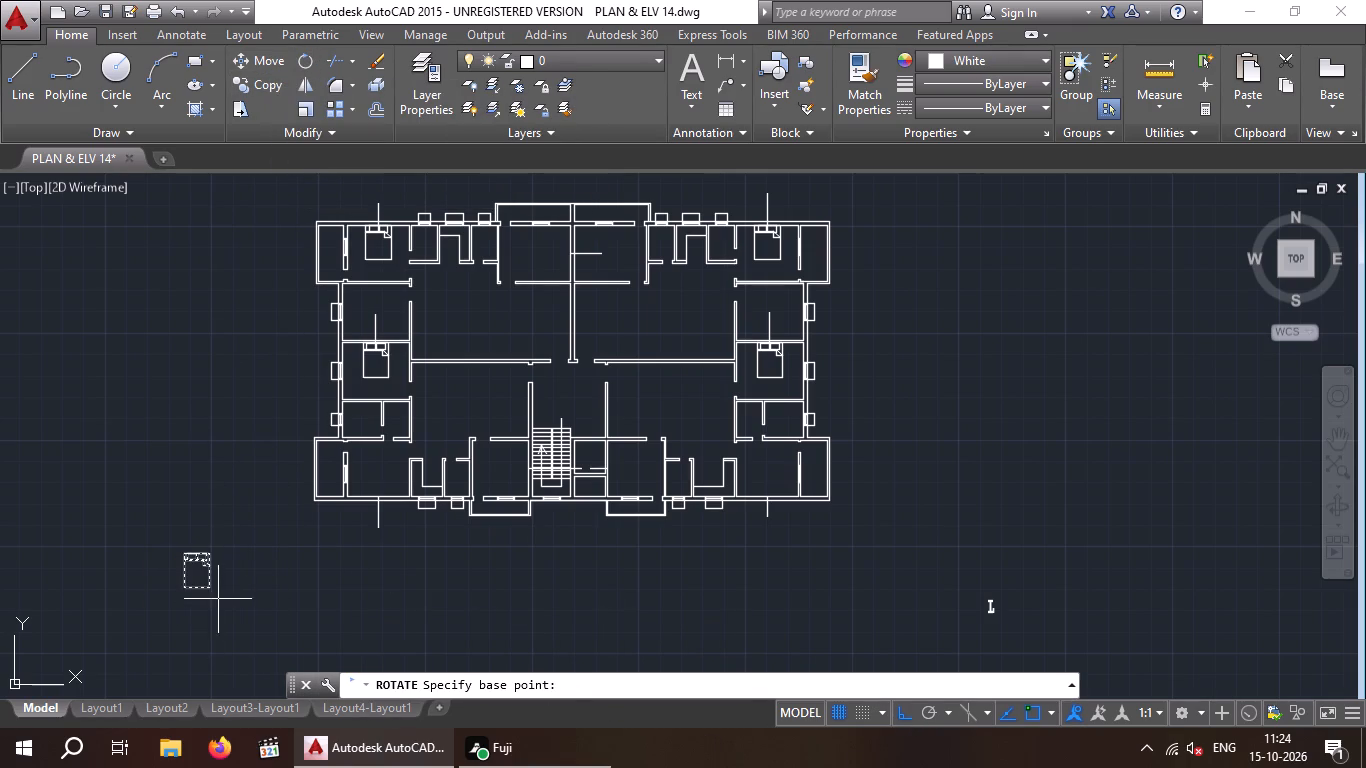
left_click_drag(216, 593, 192, 608)
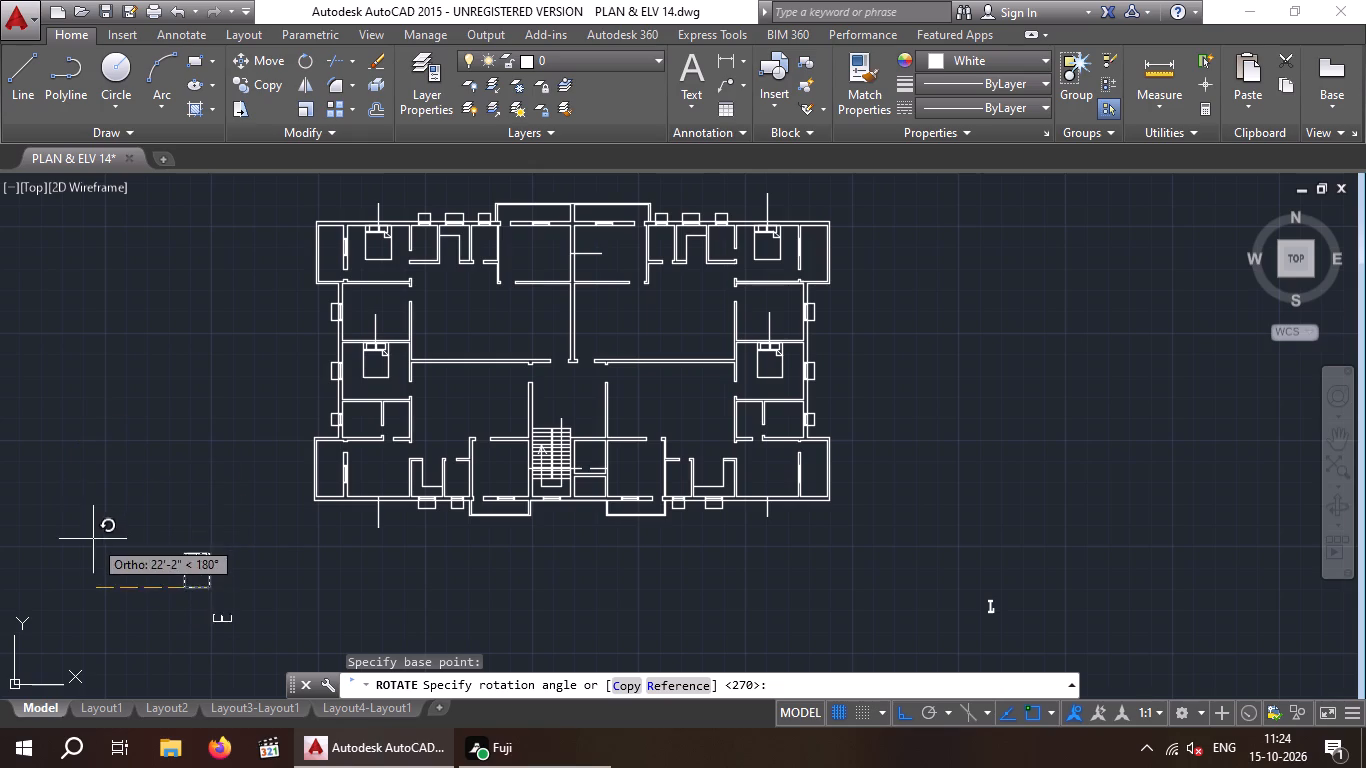
left_click(93, 539)
key("Escape")
Copy the rotated spare bed by its headboard midpoint to the reference line on the south wall of the southwest corner room, with Ortho off.
scroll(230, 588, "up", 1)
middle_click_drag(232, 587, 278, 460)
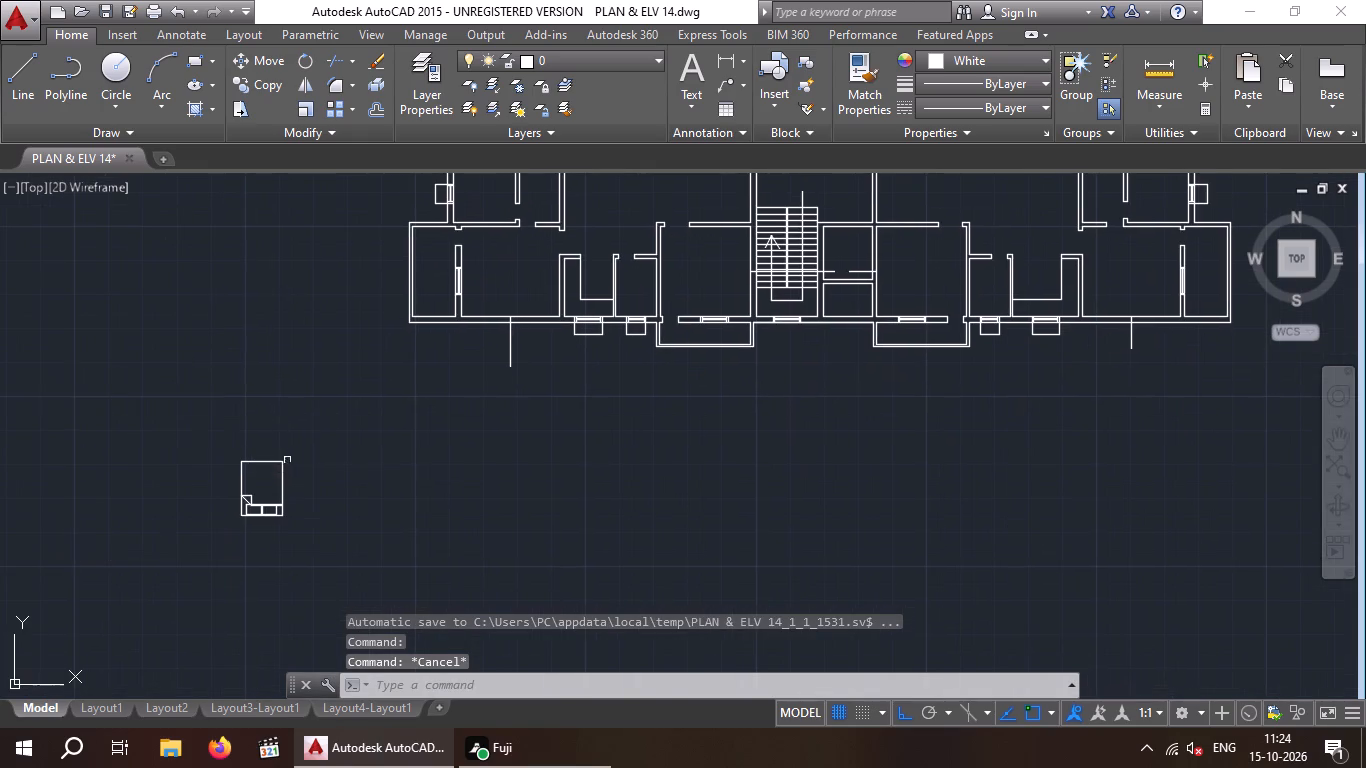
left_click_drag(169, 430, 248, 440)
left_click(351, 604)
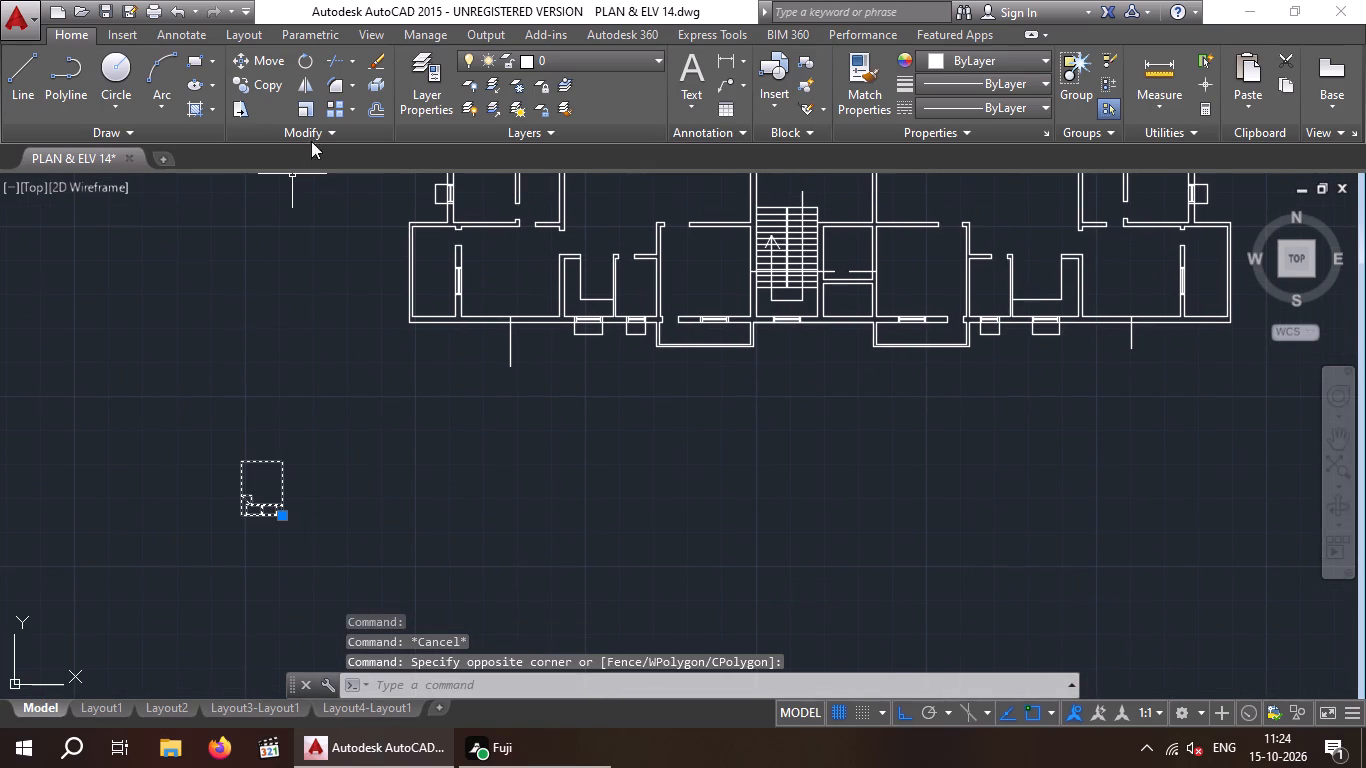
left_click(268, 86)
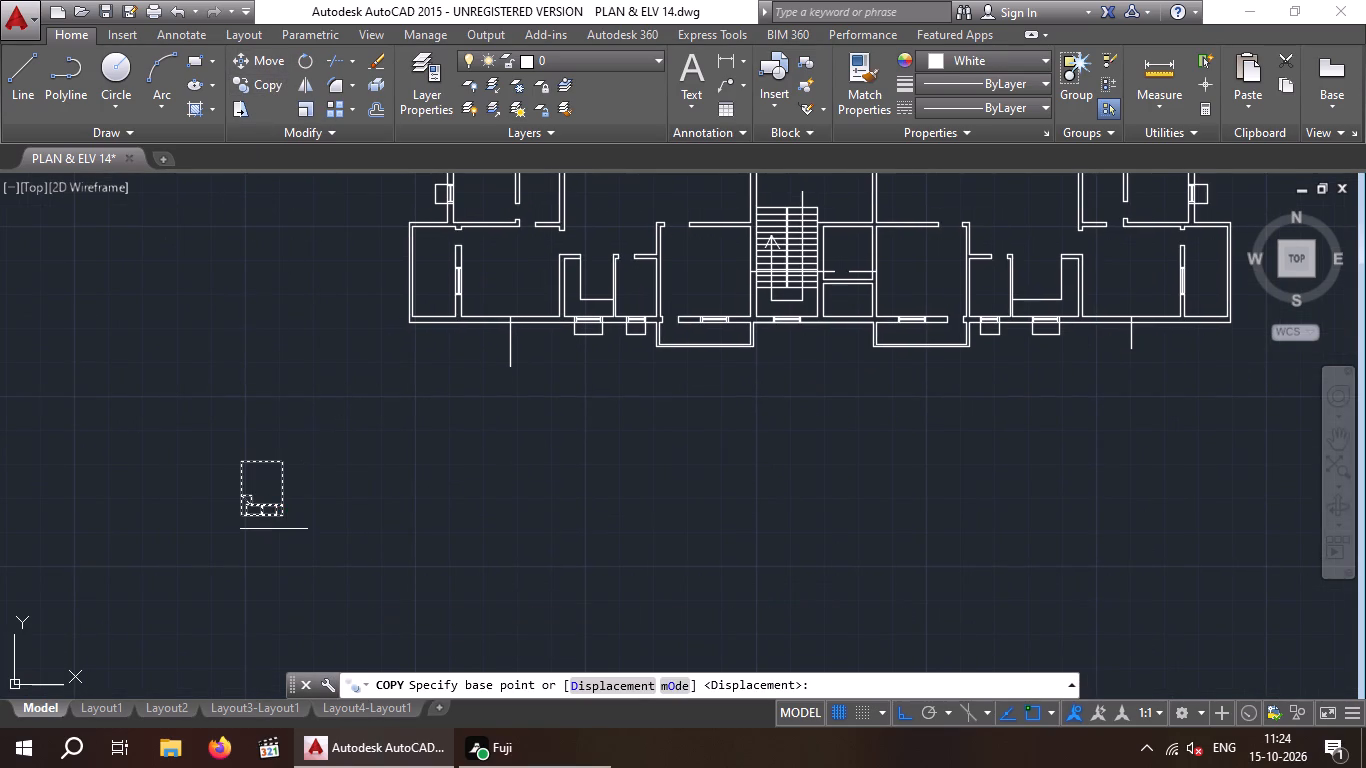
scroll(260, 525, "up", 6)
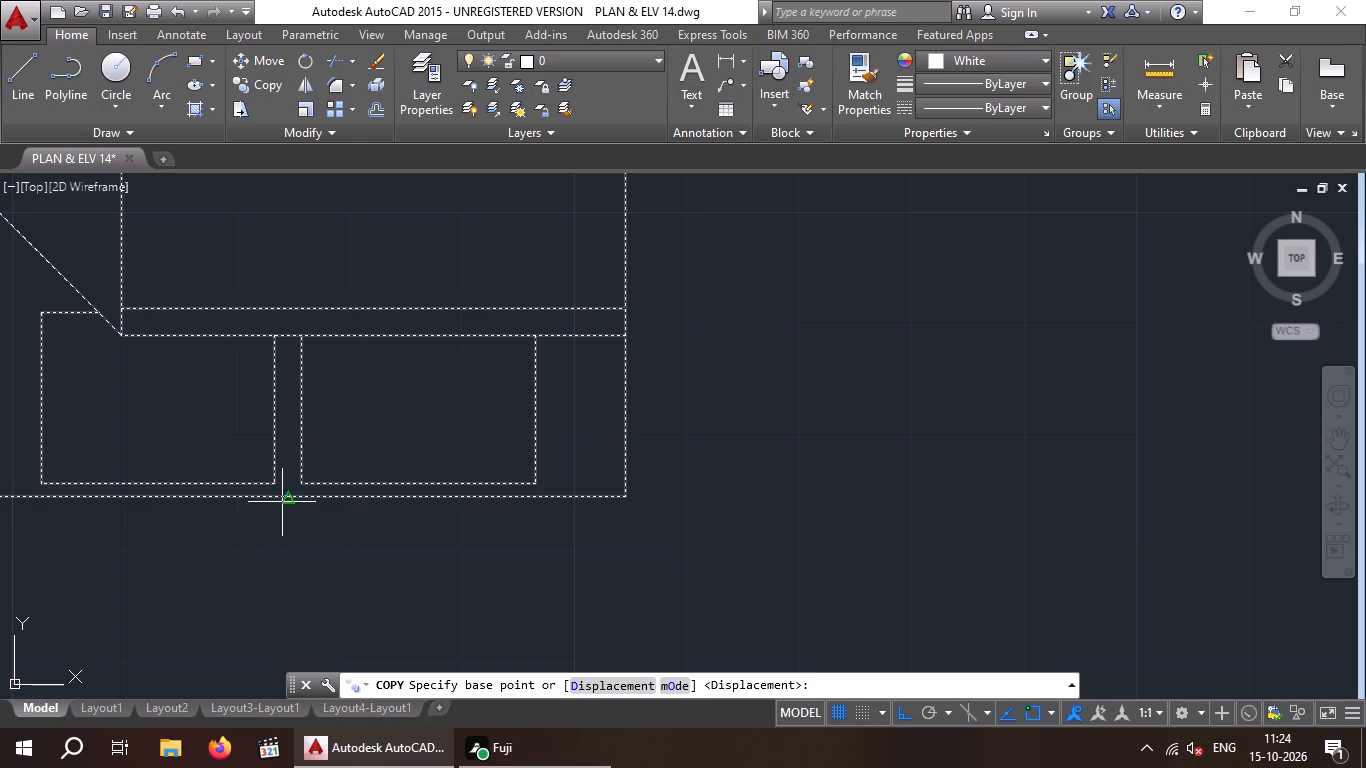
left_click(286, 499)
scroll(300, 492, "down", 6)
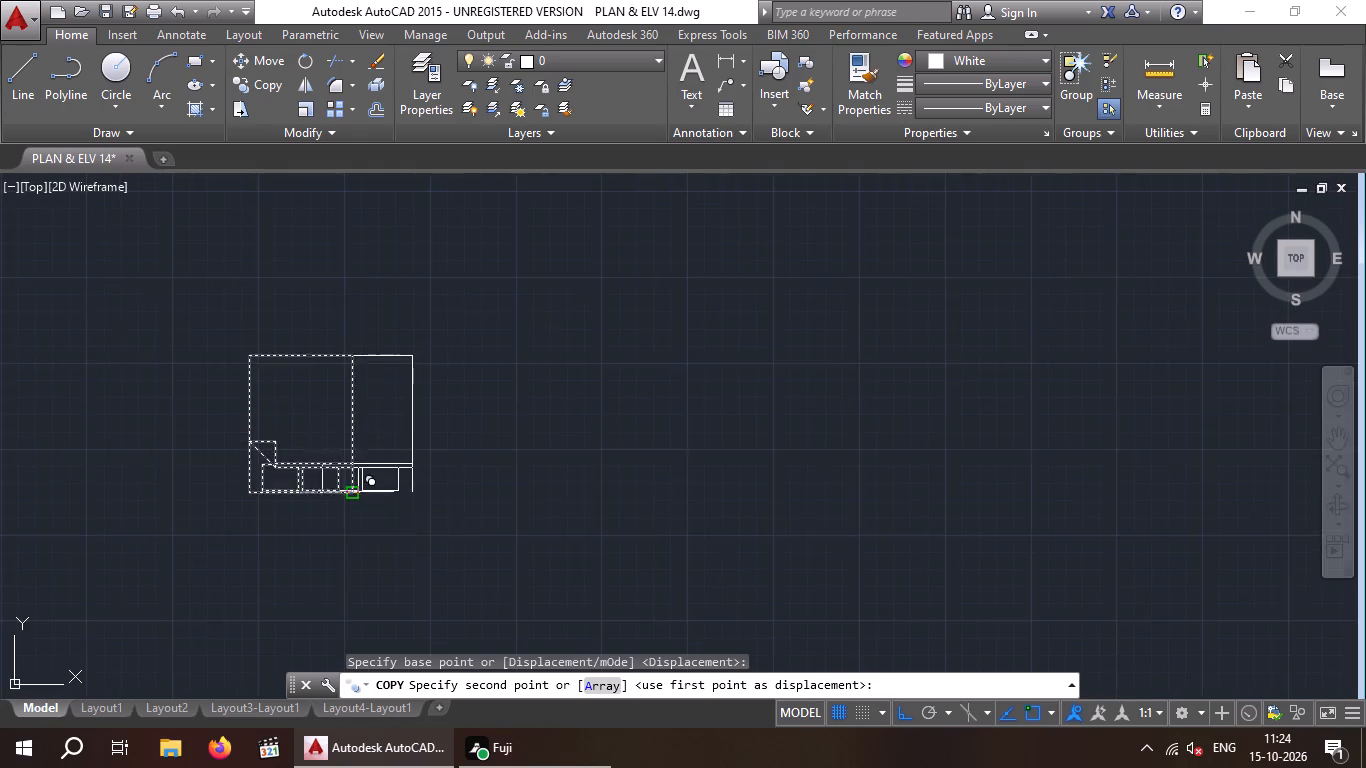
scroll(360, 492, "down", 3)
left_click(904, 718)
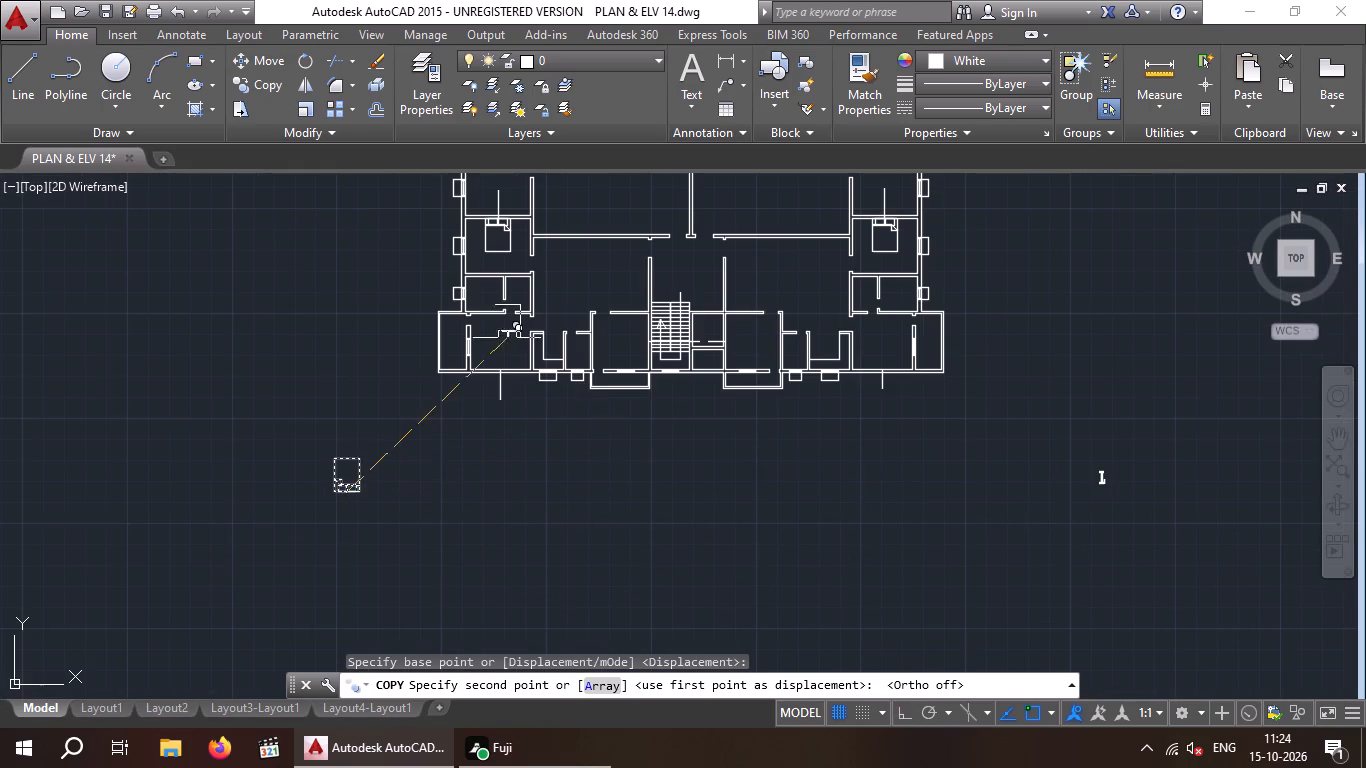
scroll(497, 368, "up", 5)
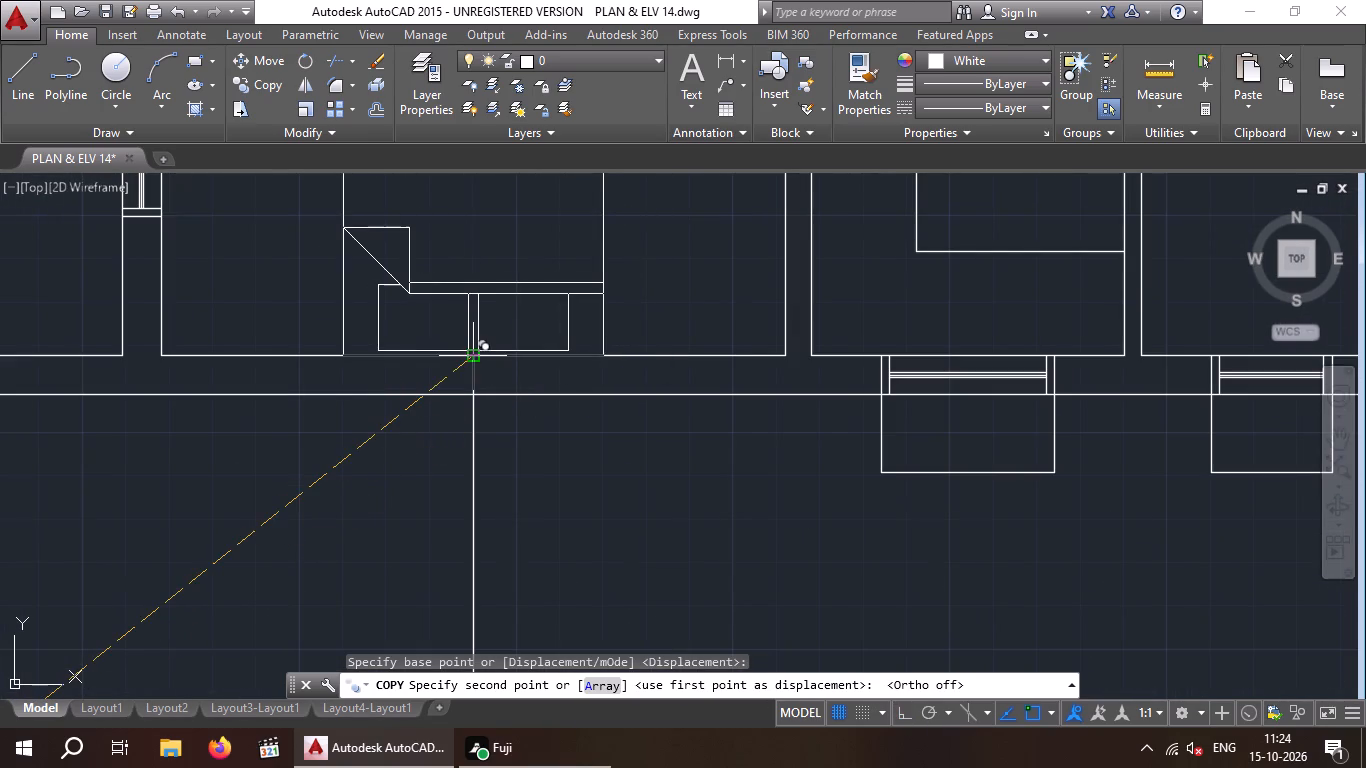
left_click(476, 361)
Place another bed copy above the partition between the two west-side rooms, headboard centred on its reference line.
scroll(493, 351, "down", 6)
middle_click_drag(499, 360, 472, 525)
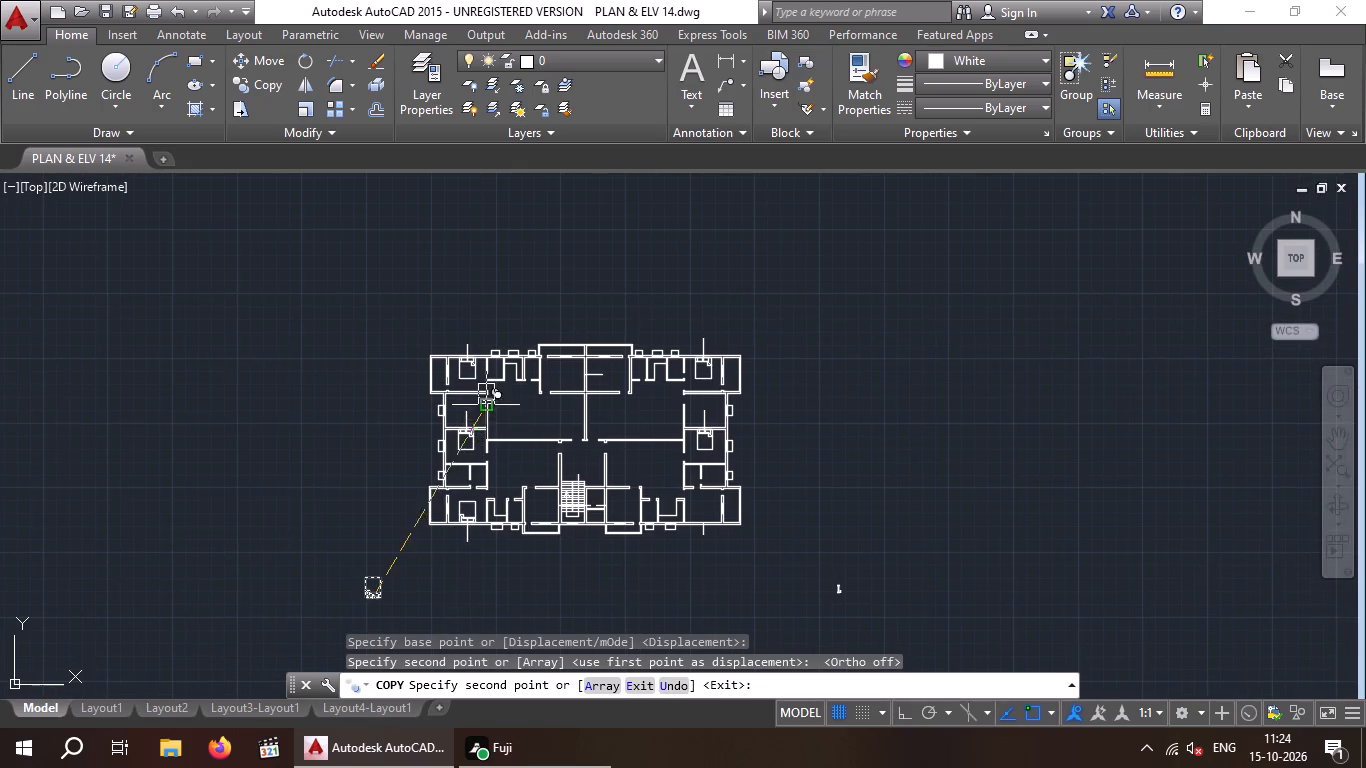
scroll(463, 419, "up", 8)
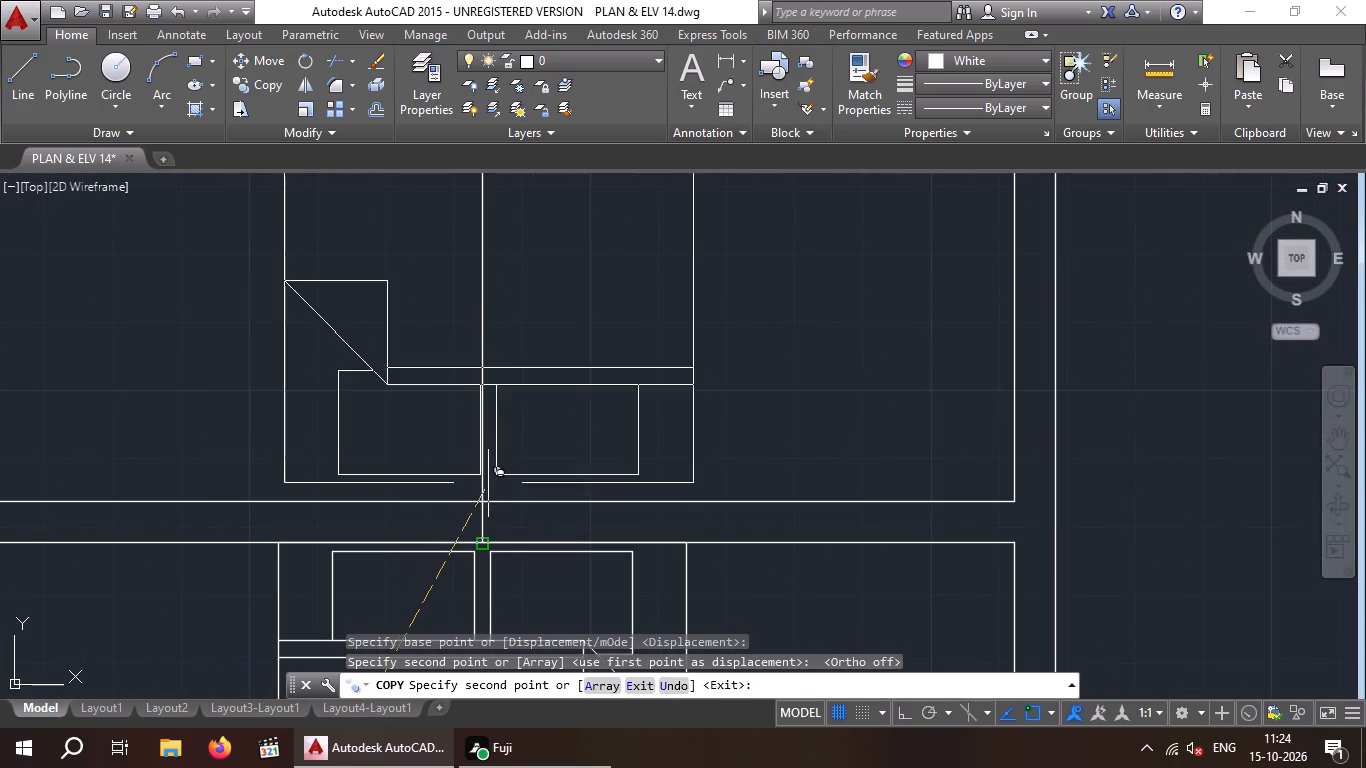
left_click(480, 501)
Place another bed copy above the partition between the two east-side rooms, headboard centred on its reference line.
scroll(509, 434, "down", 5)
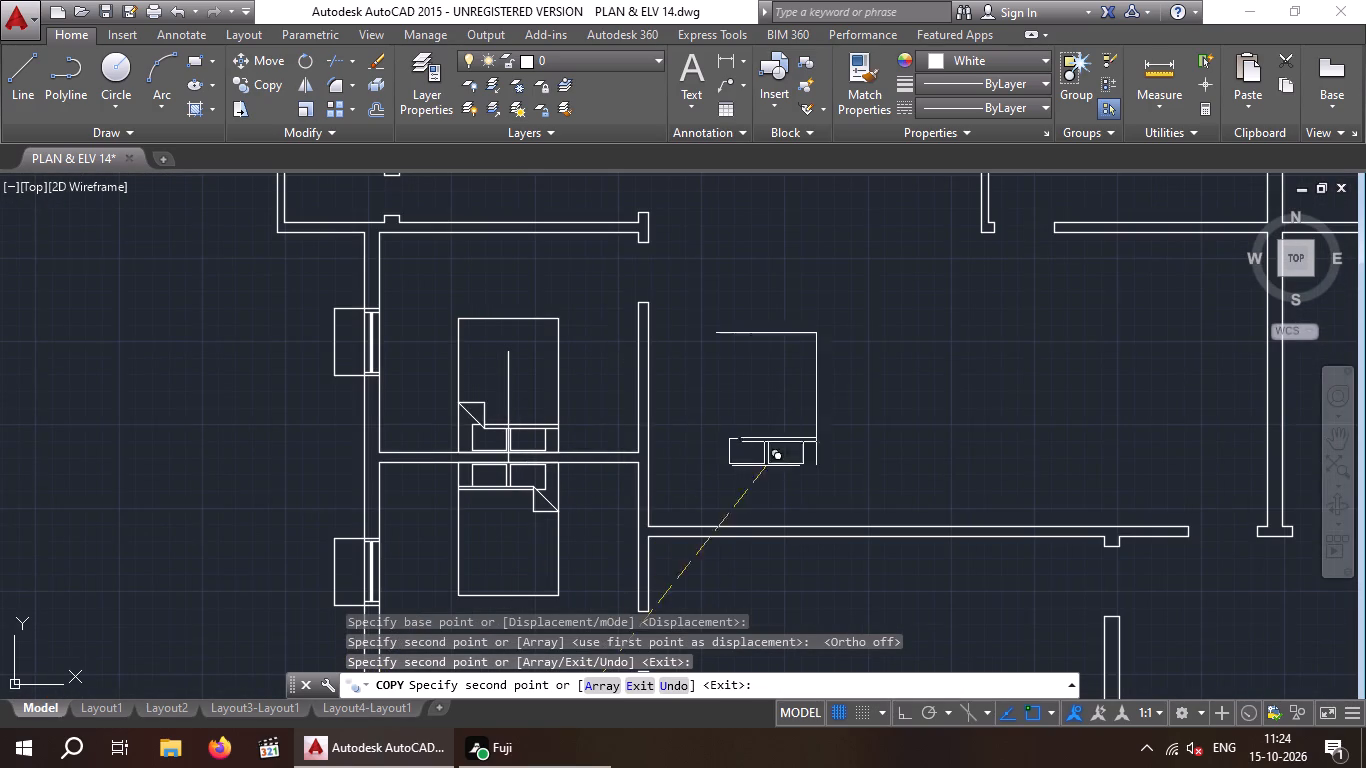
middle_click_drag(787, 457, 446, 415)
scroll(436, 413, "down", 3)
scroll(779, 412, "up", 2)
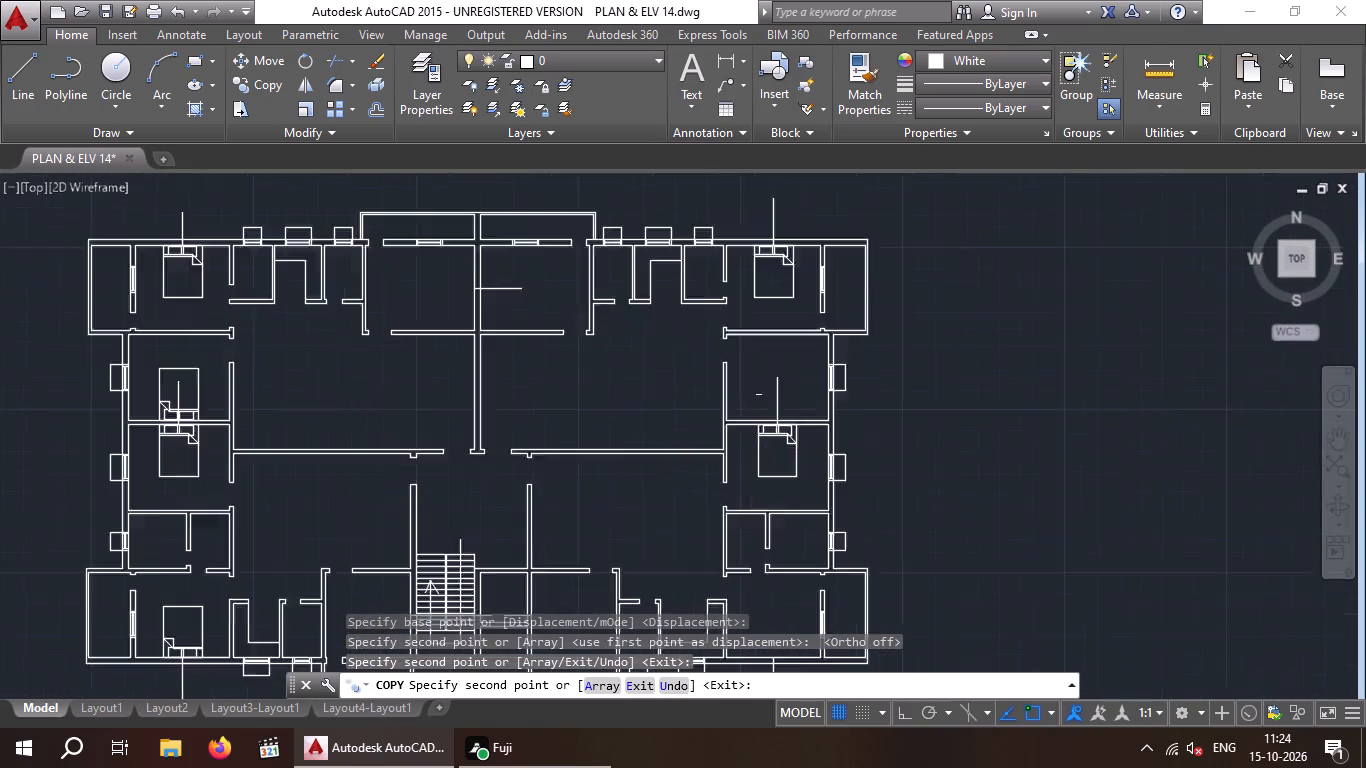
scroll(779, 411, "up", 4)
left_click(745, 460)
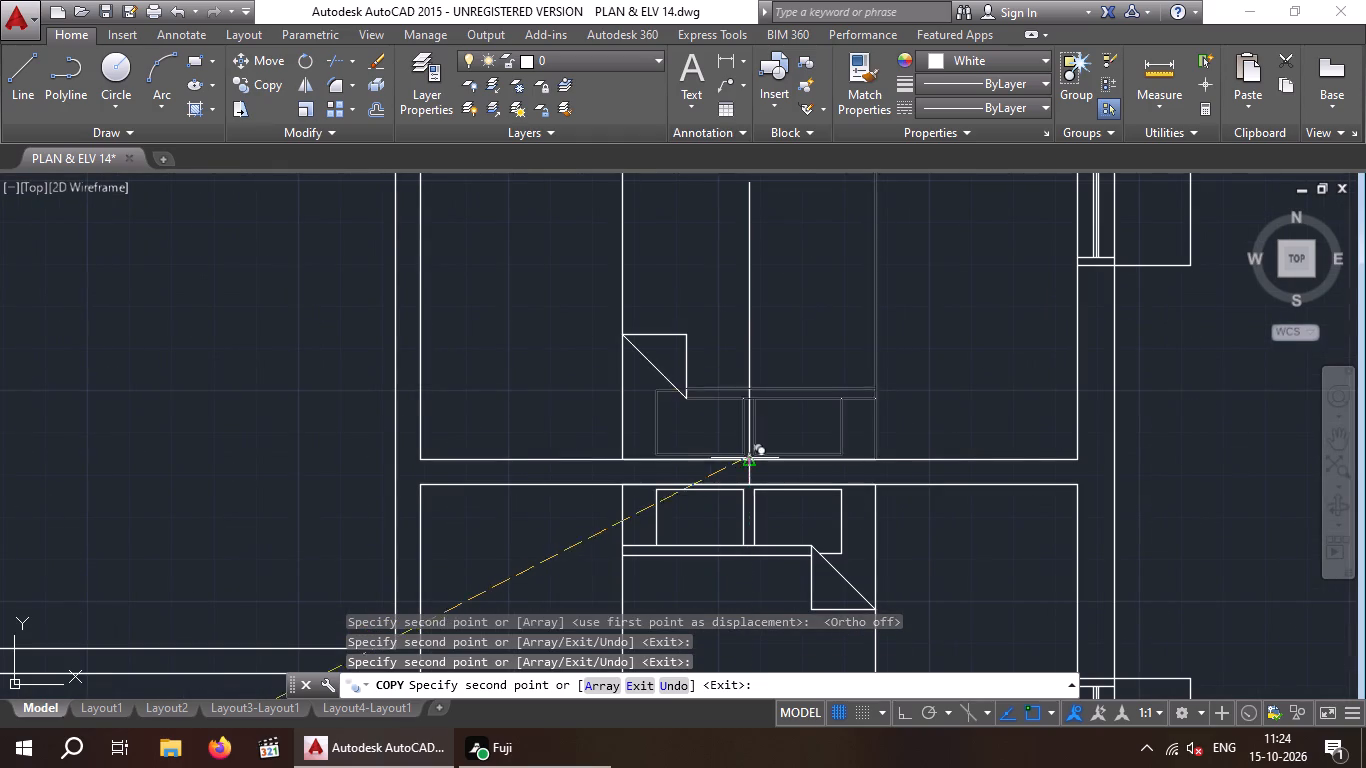
Place another bed copy at the reference line on the south wall of the southeast corner room and end the Copy command.
scroll(747, 384, "down", 5)
middle_click_drag(748, 582, 726, 359)
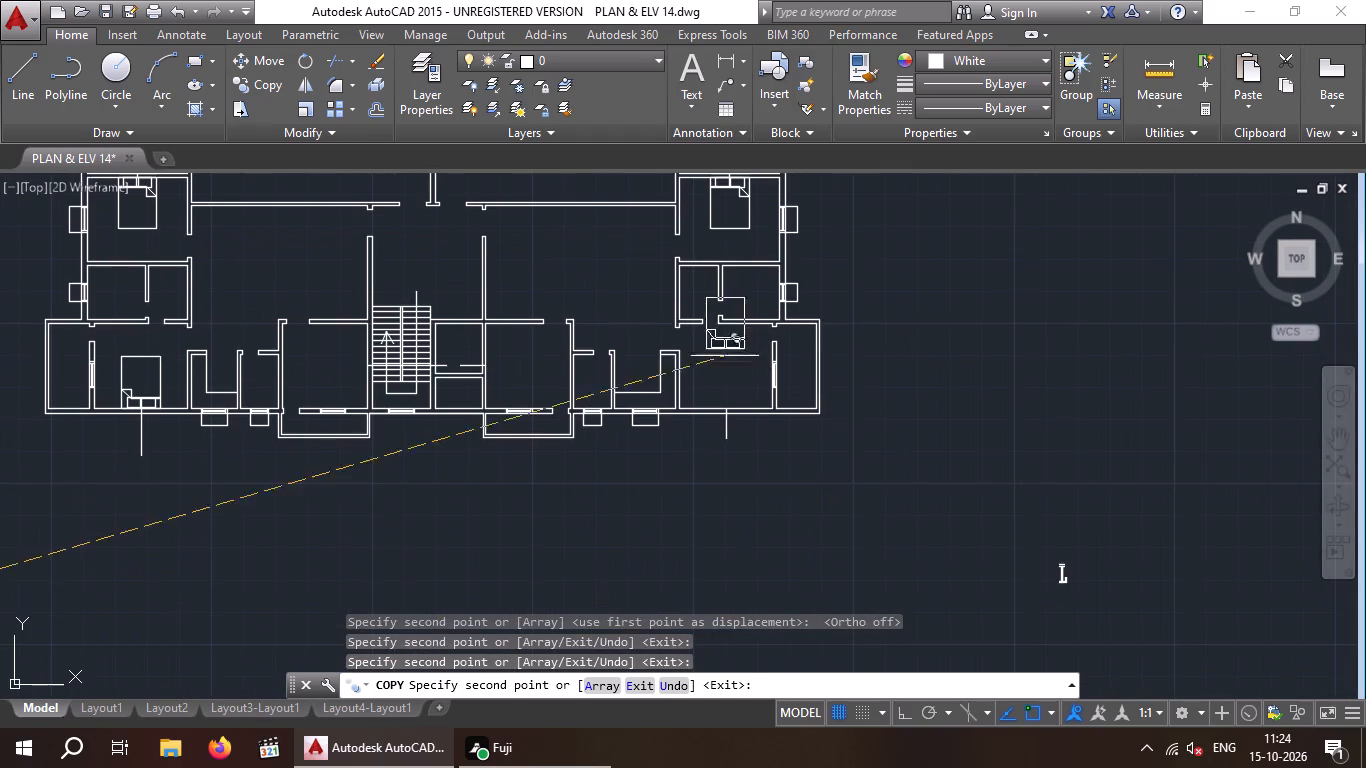
scroll(732, 412, "up", 5)
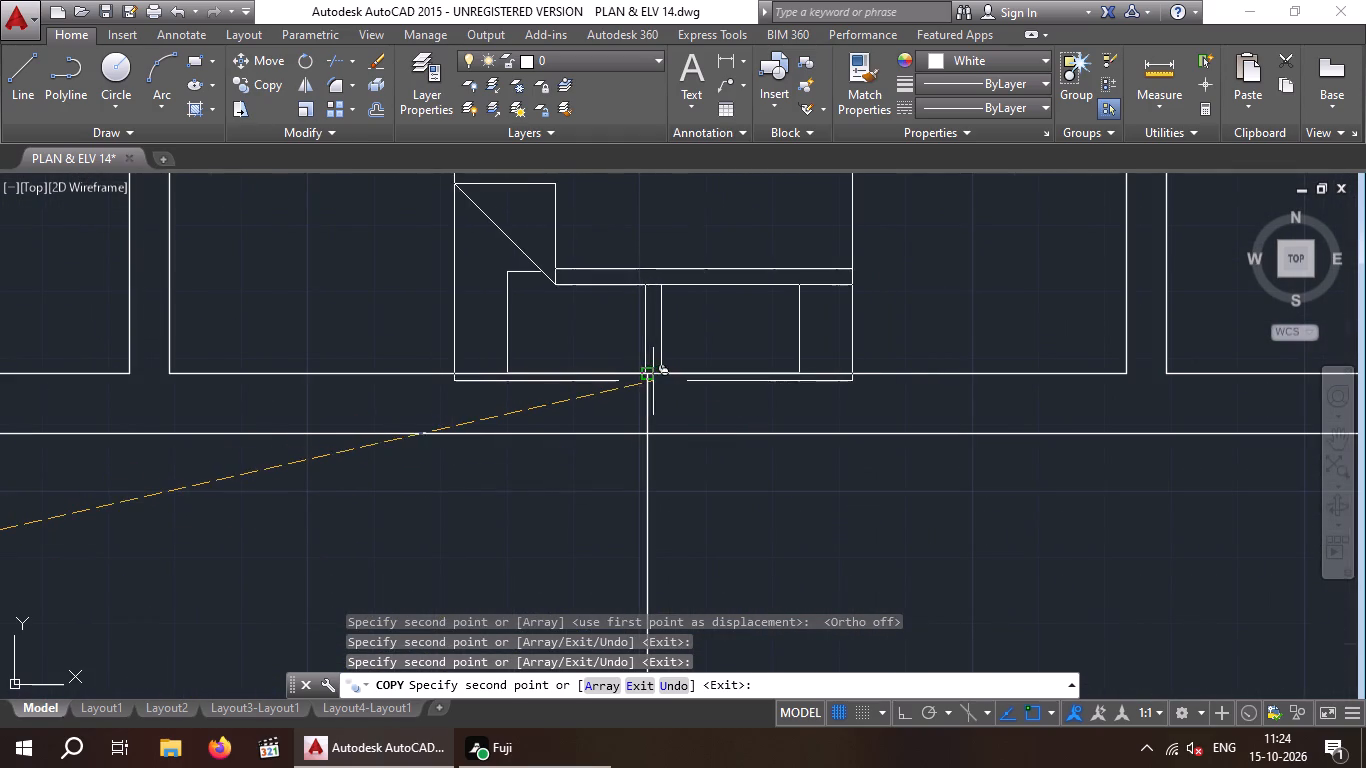
left_click(645, 377)
scroll(641, 379, "down", 7)
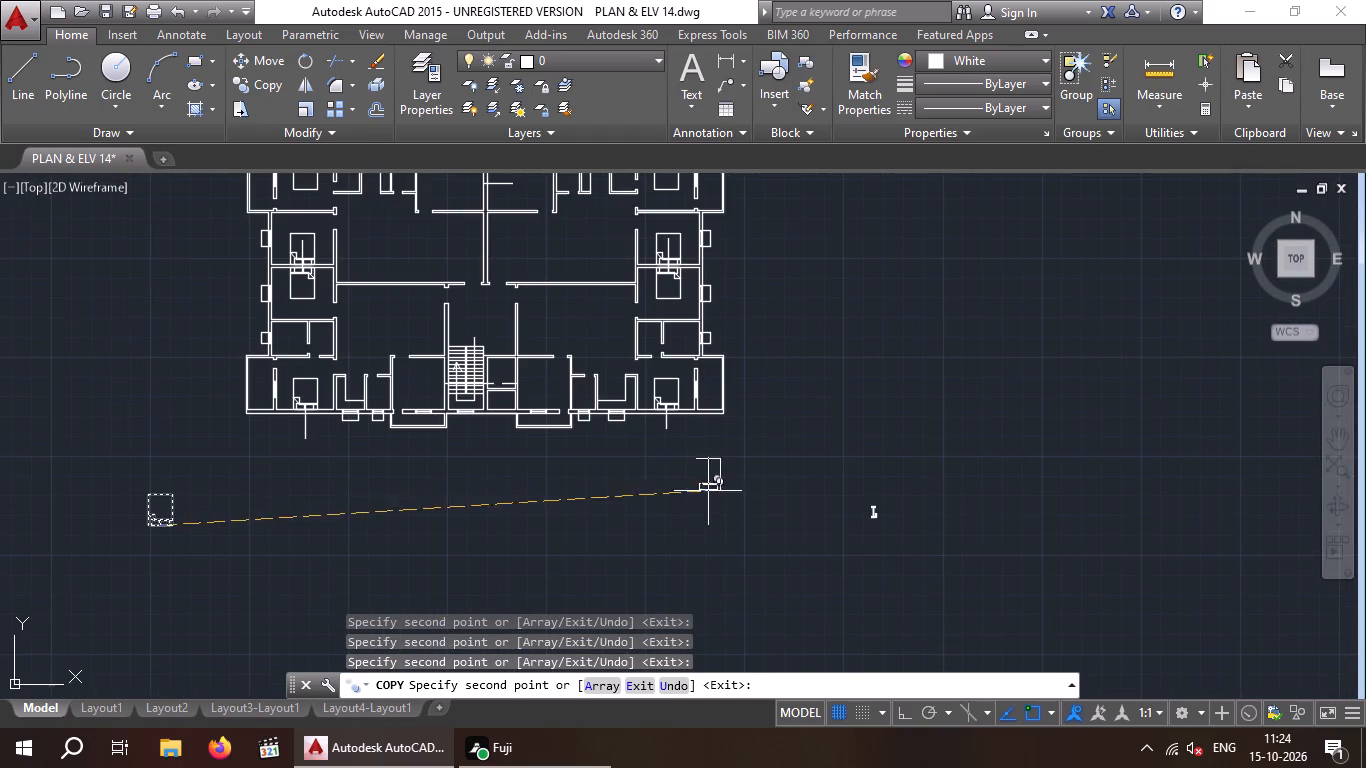
middle_click_drag(690, 500, 852, 511)
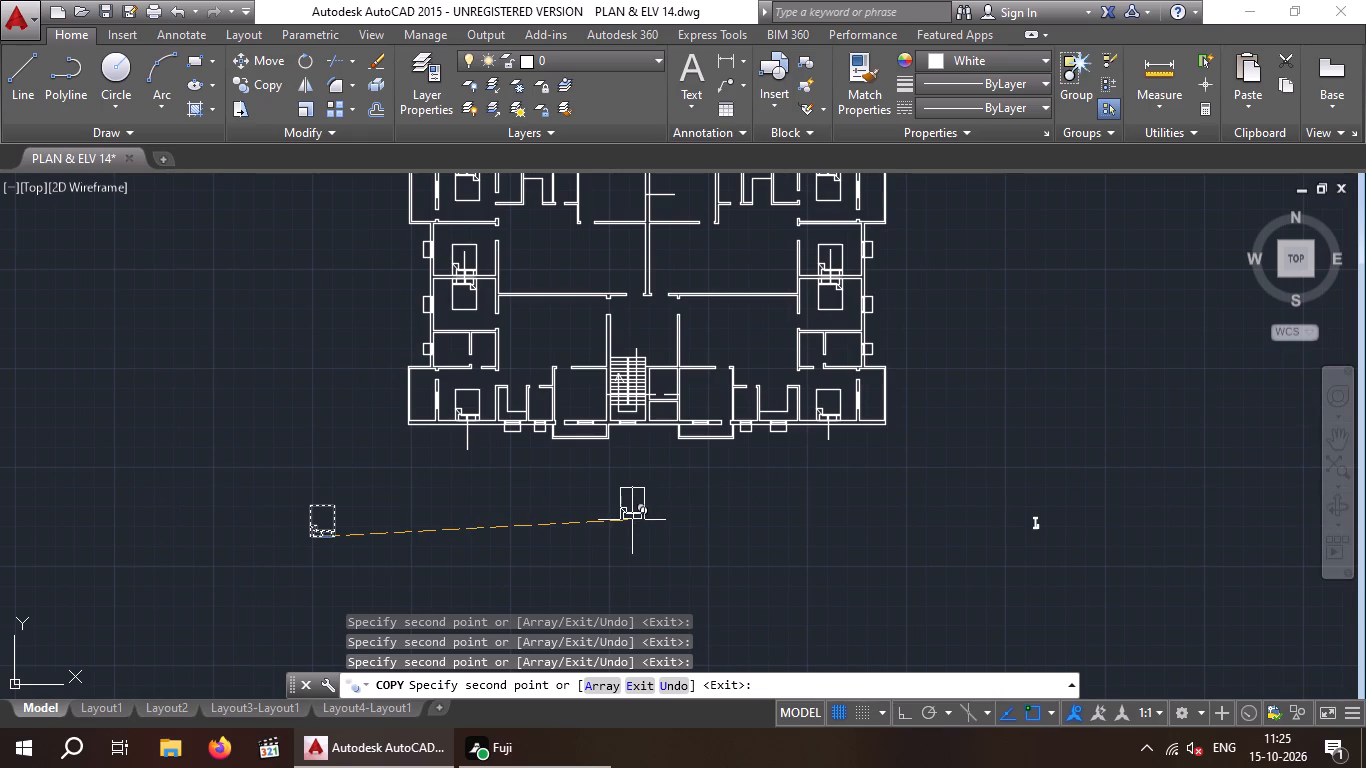
key("Escape")
key("Escape")
key("Escape")
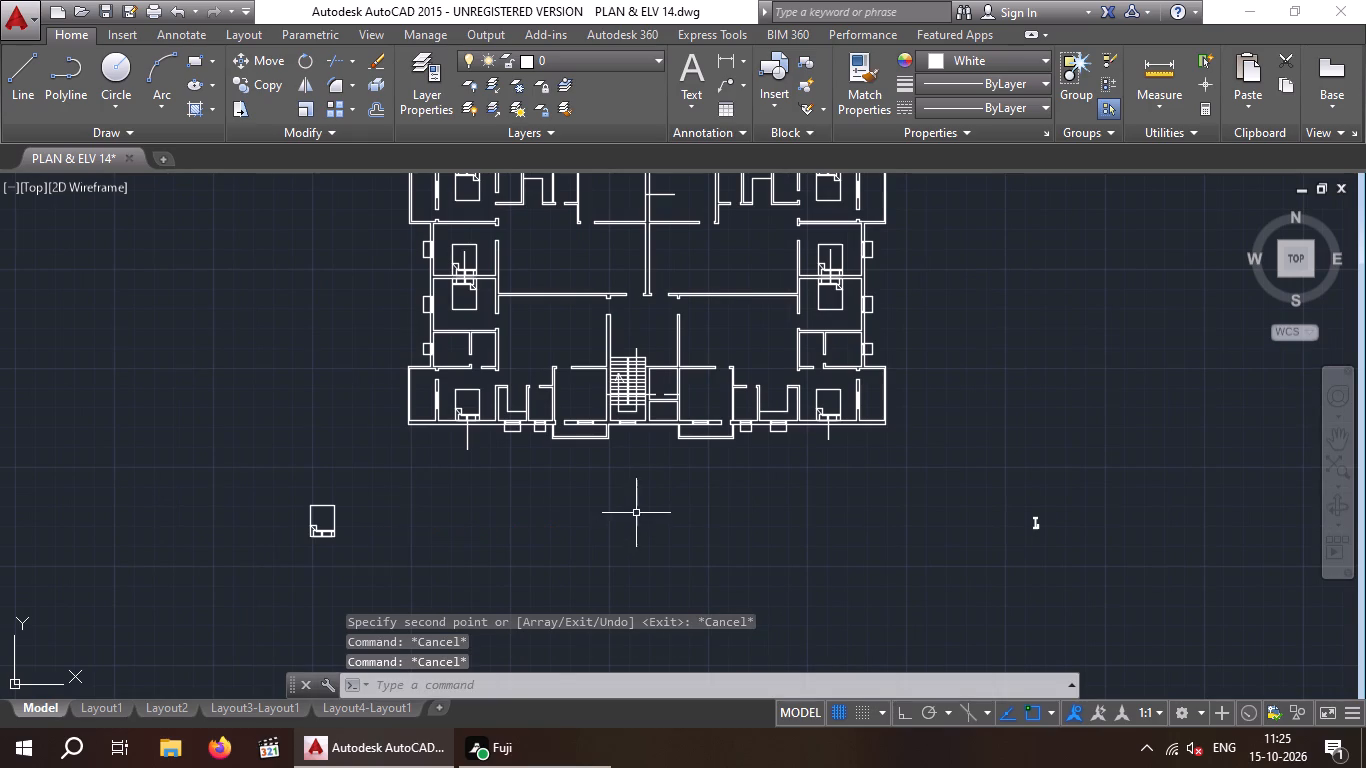
Rotate the spare bed southwest of the plan by 270° with Ortho on, about its upper-right corner.
scroll(636, 511, "down", 1)
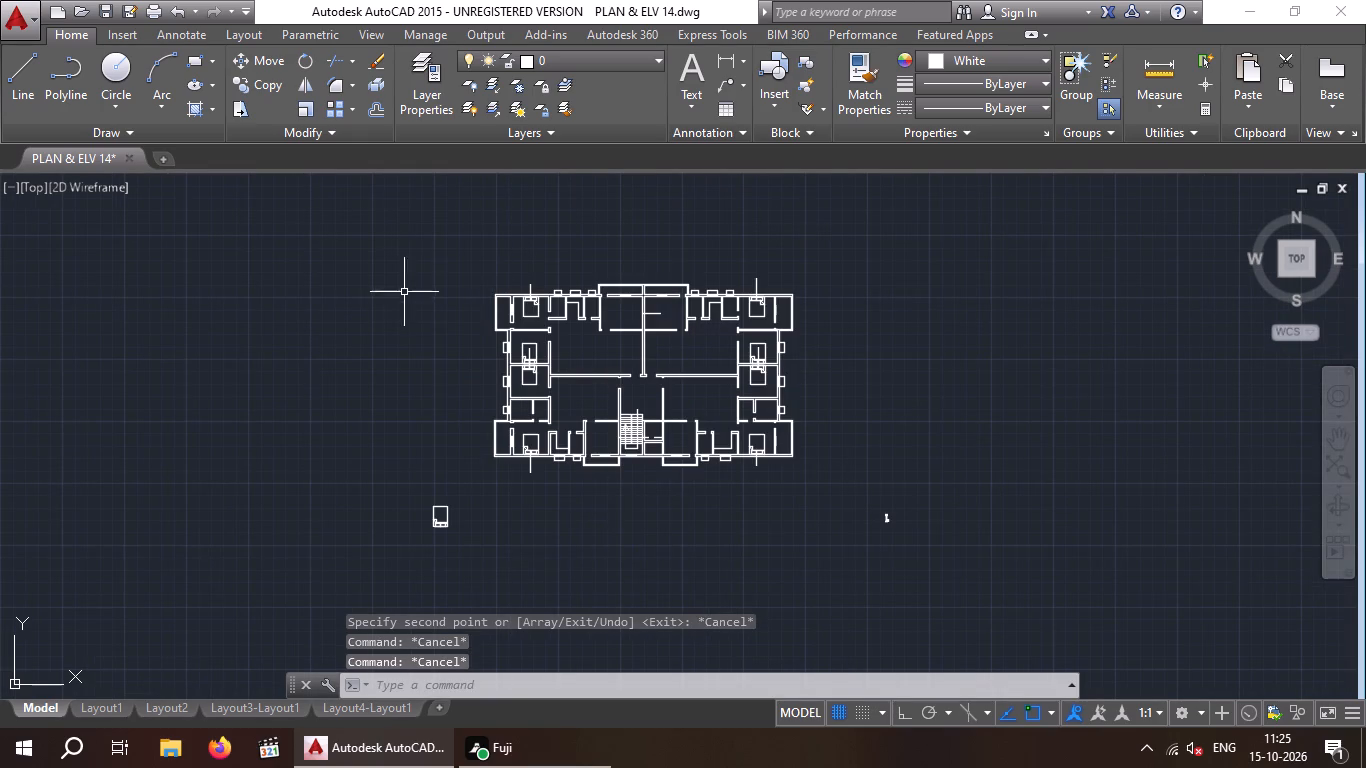
scroll(447, 520, "up", 2)
left_click_drag(455, 443, 288, 567)
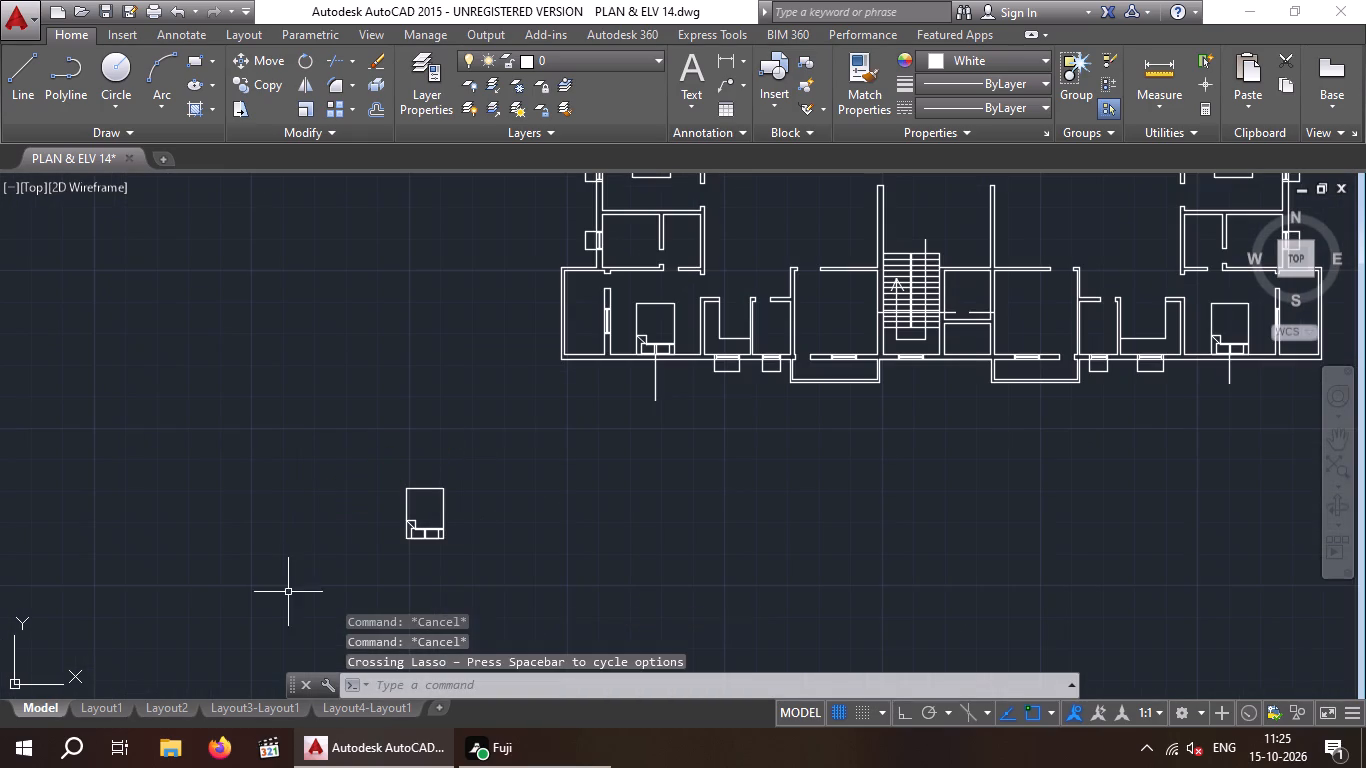
left_click_drag(537, 480, 521, 509)
left_click(254, 507)
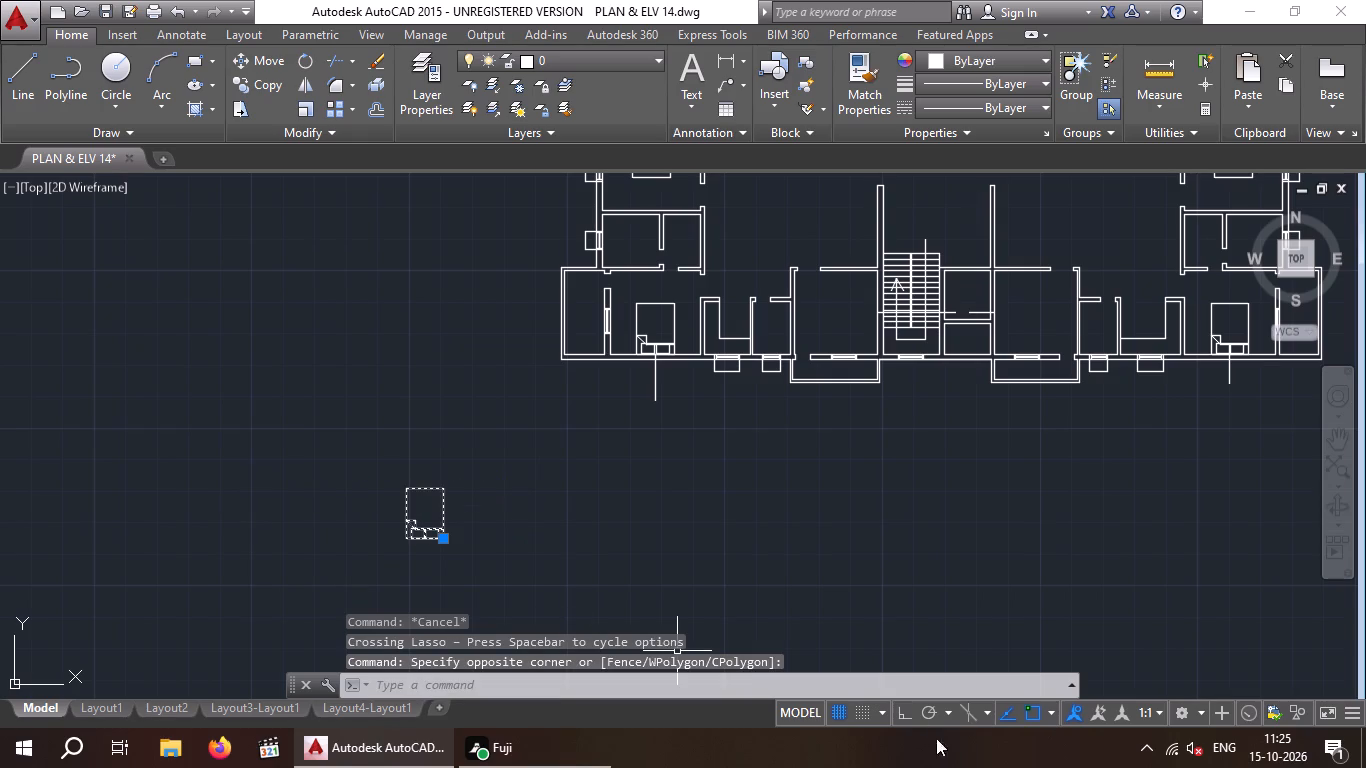
left_click(908, 716)
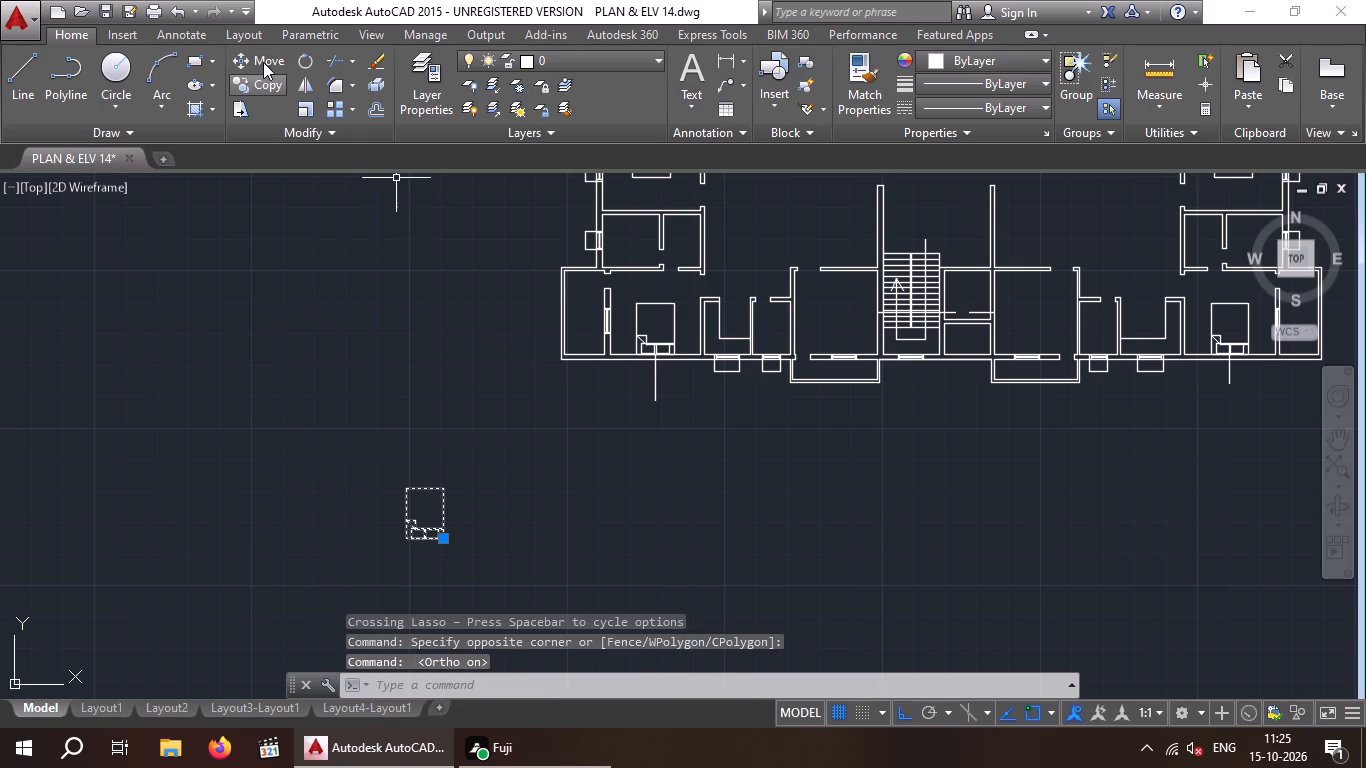
left_click(307, 62)
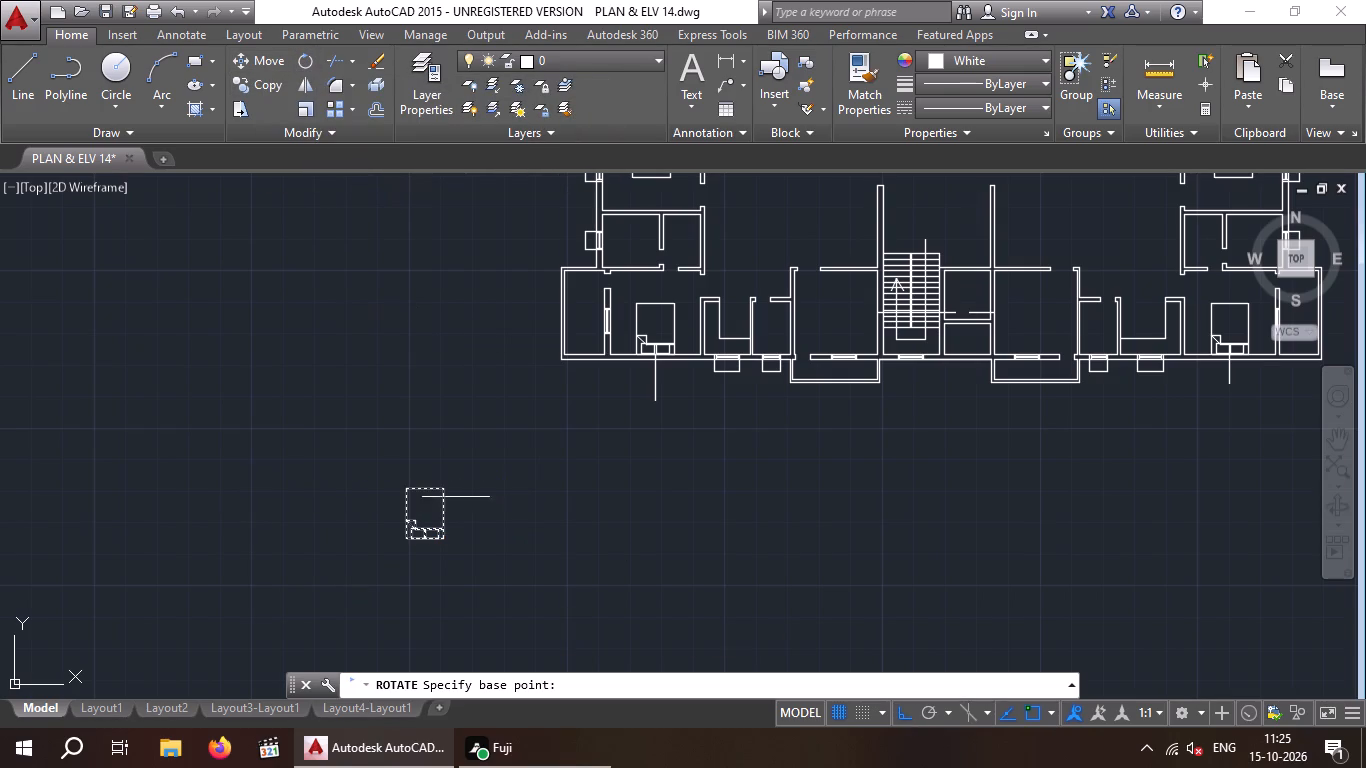
left_click_drag(439, 488, 482, 502)
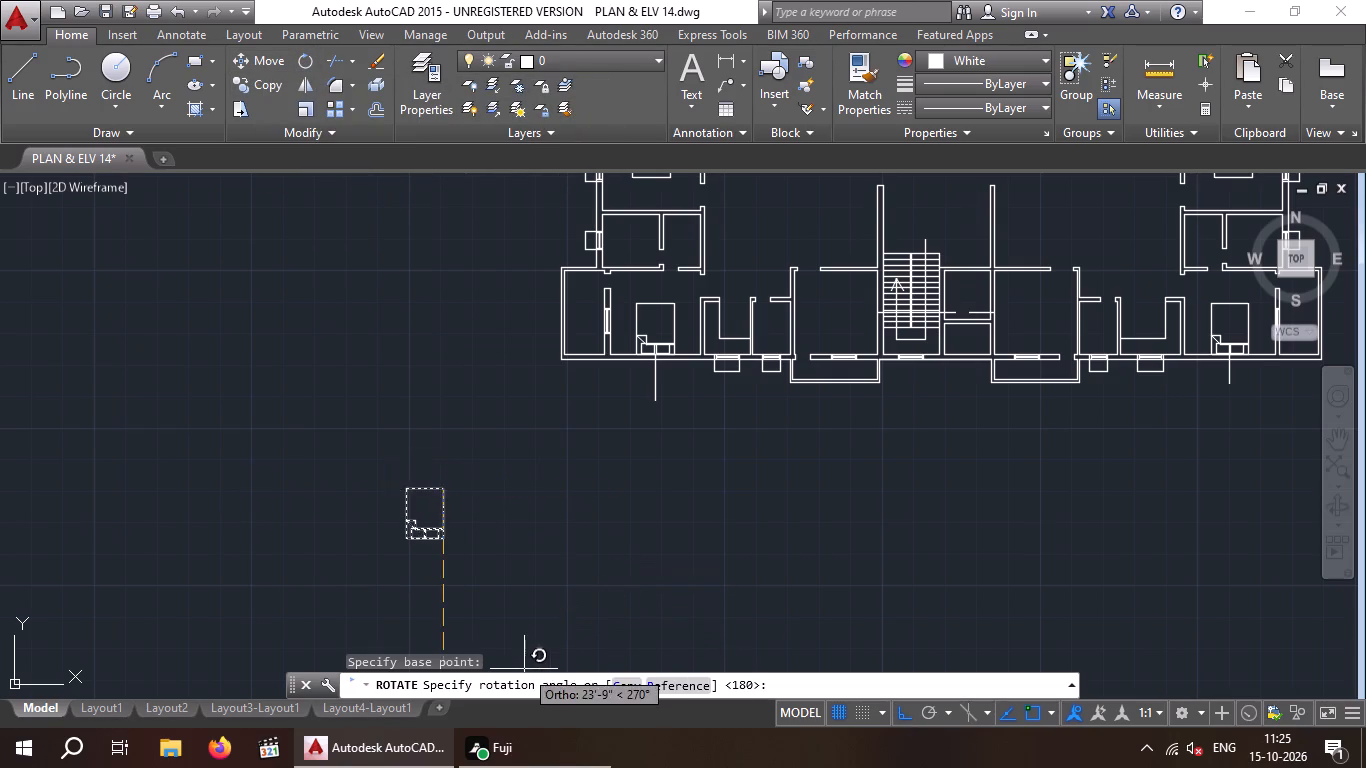
left_click(520, 657)
key("Escape")
Copy the rotated spare bed by its headboard midpoint to the reference line on the west wall of the south room east of the staircase.
left_click_drag(525, 396, 372, 414)
left_click(327, 533)
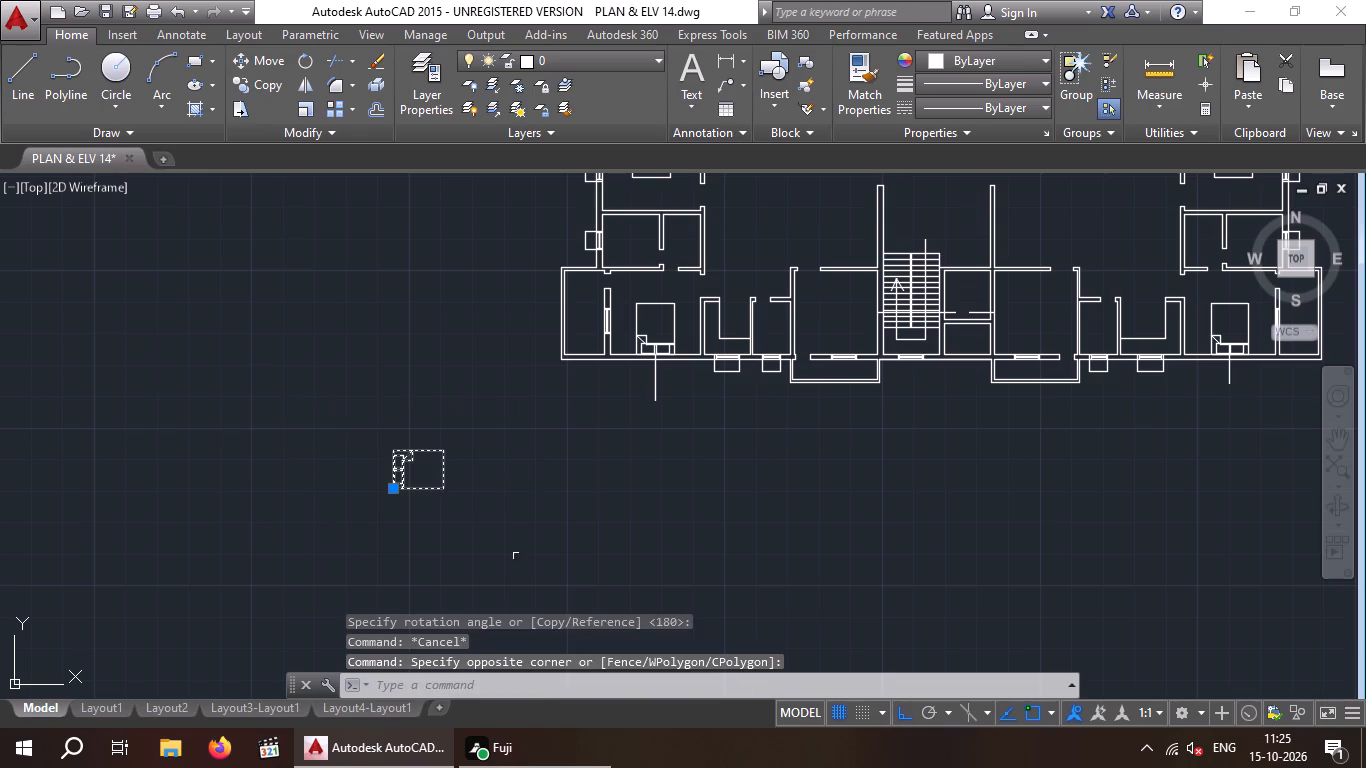
left_click_drag(906, 718, 896, 709)
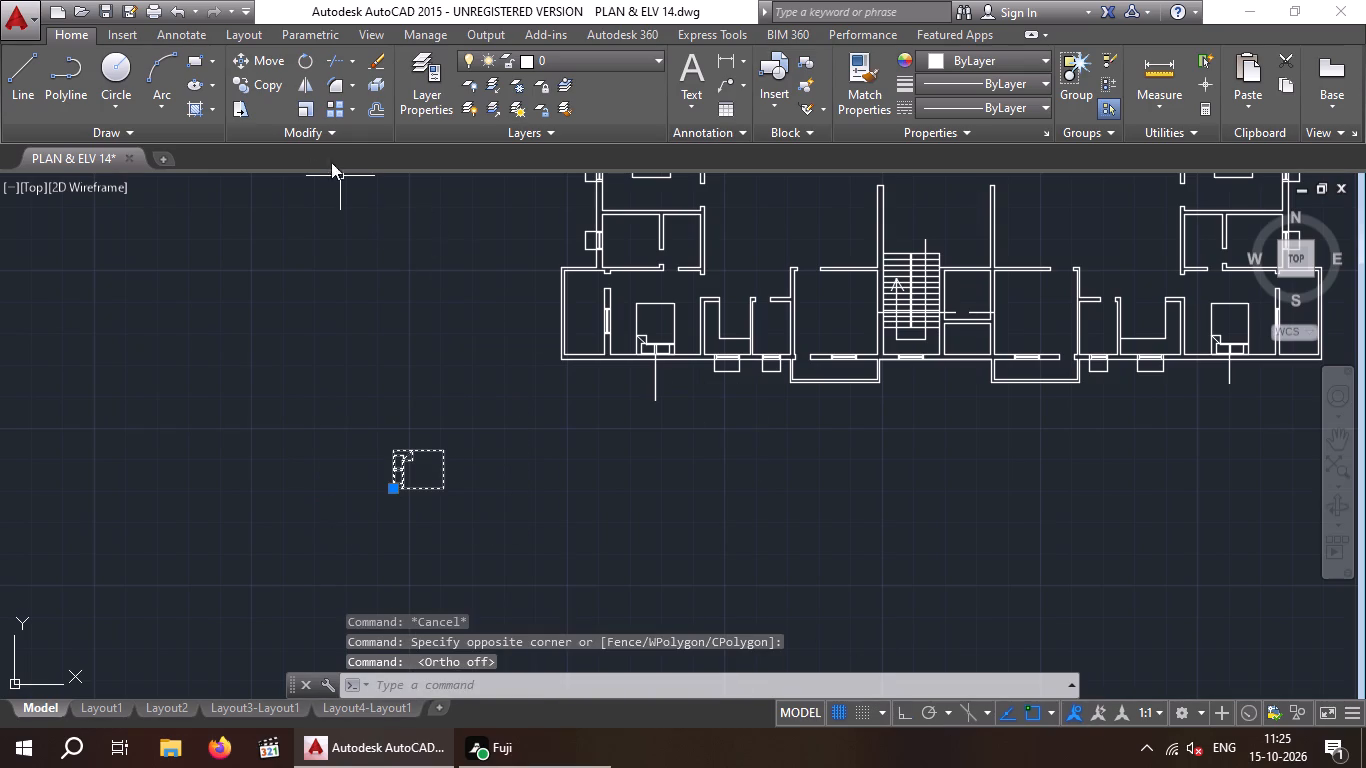
left_click(263, 87)
scroll(416, 469, "up", 4)
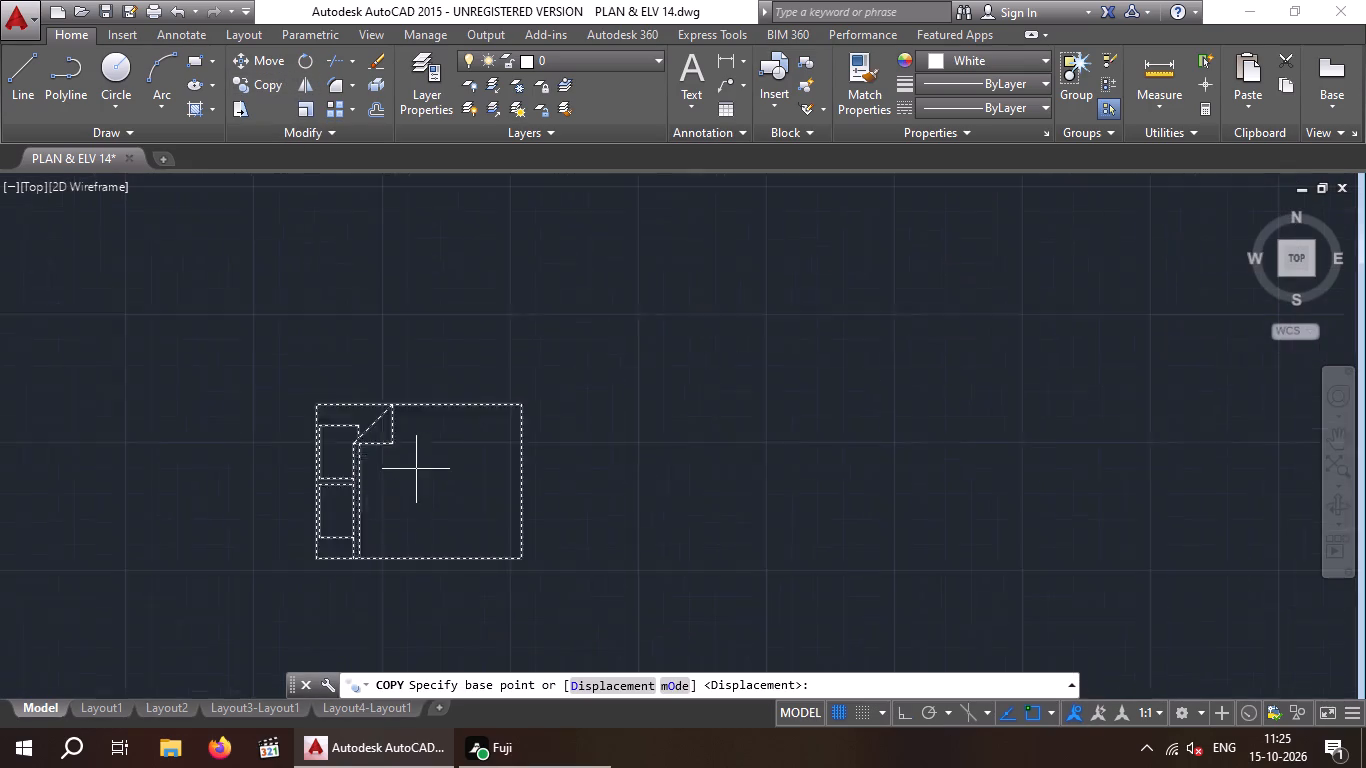
scroll(242, 506, "up", 2)
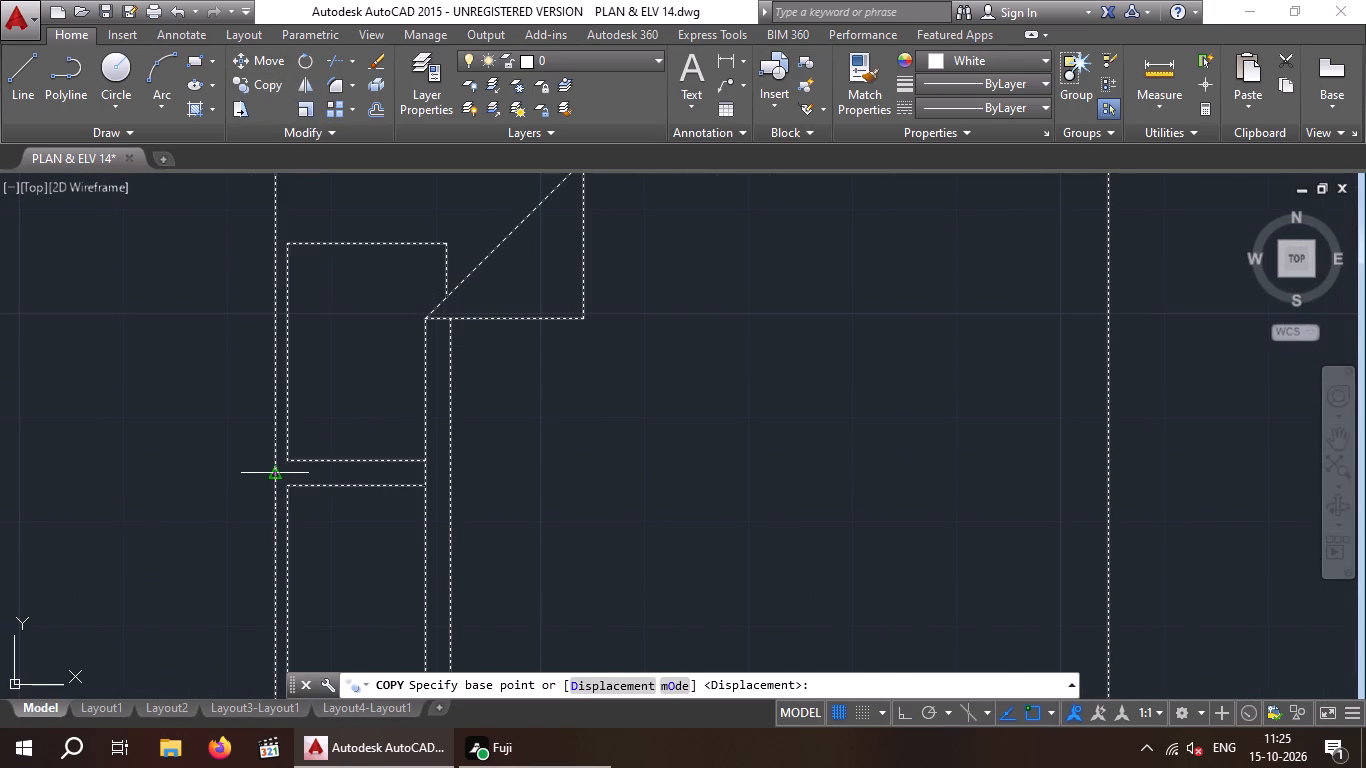
left_click(275, 473)
scroll(309, 460, "down", 5)
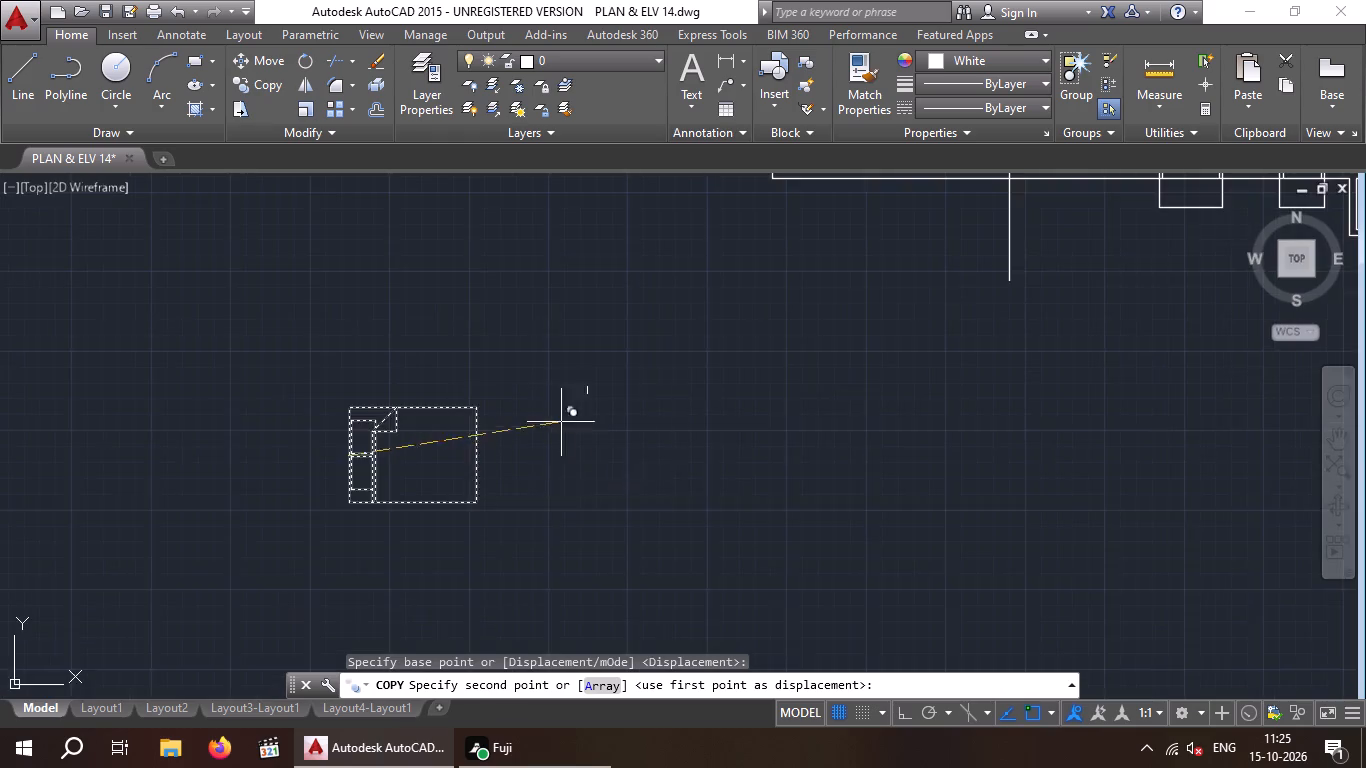
scroll(561, 422, "down", 5)
middle_click_drag(550, 442, 425, 501)
scroll(577, 466, "up", 4)
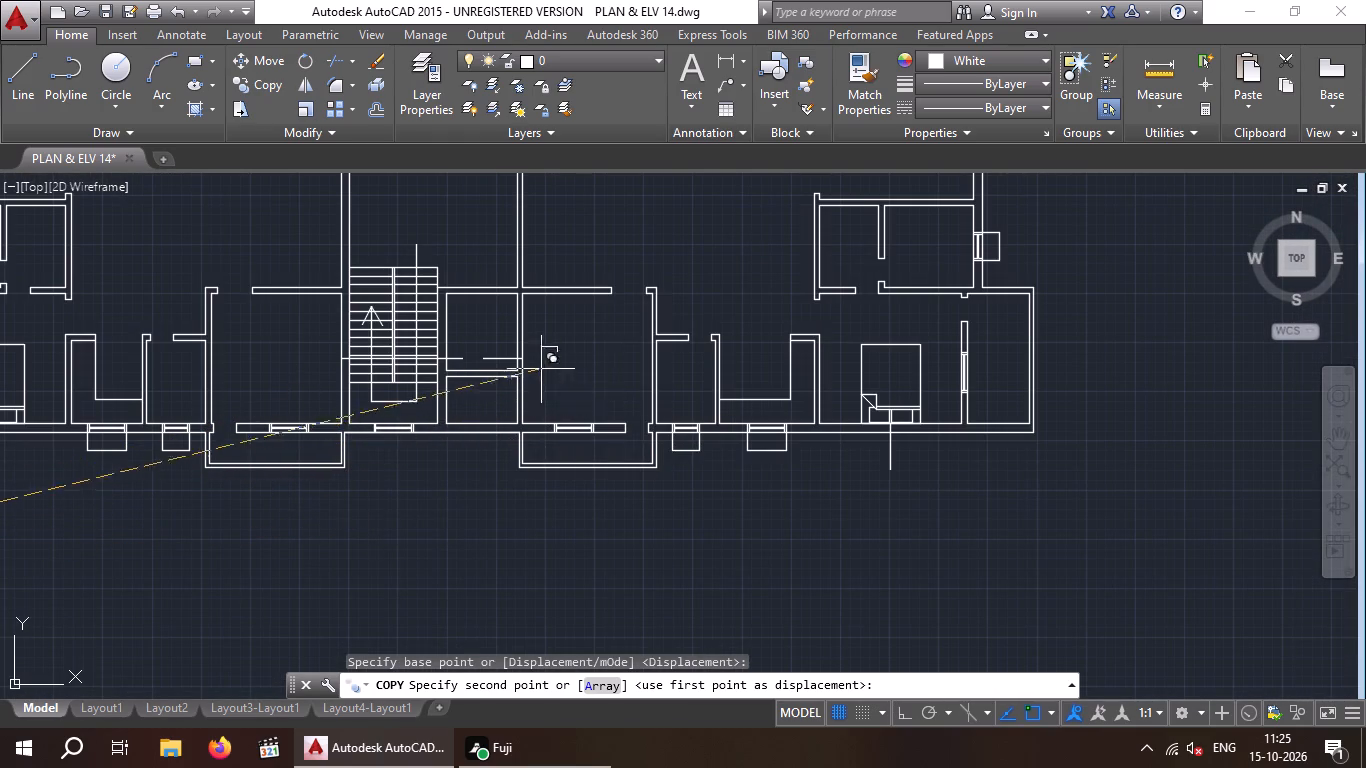
scroll(540, 366, "up", 3)
left_click_drag(457, 341, 468, 346)
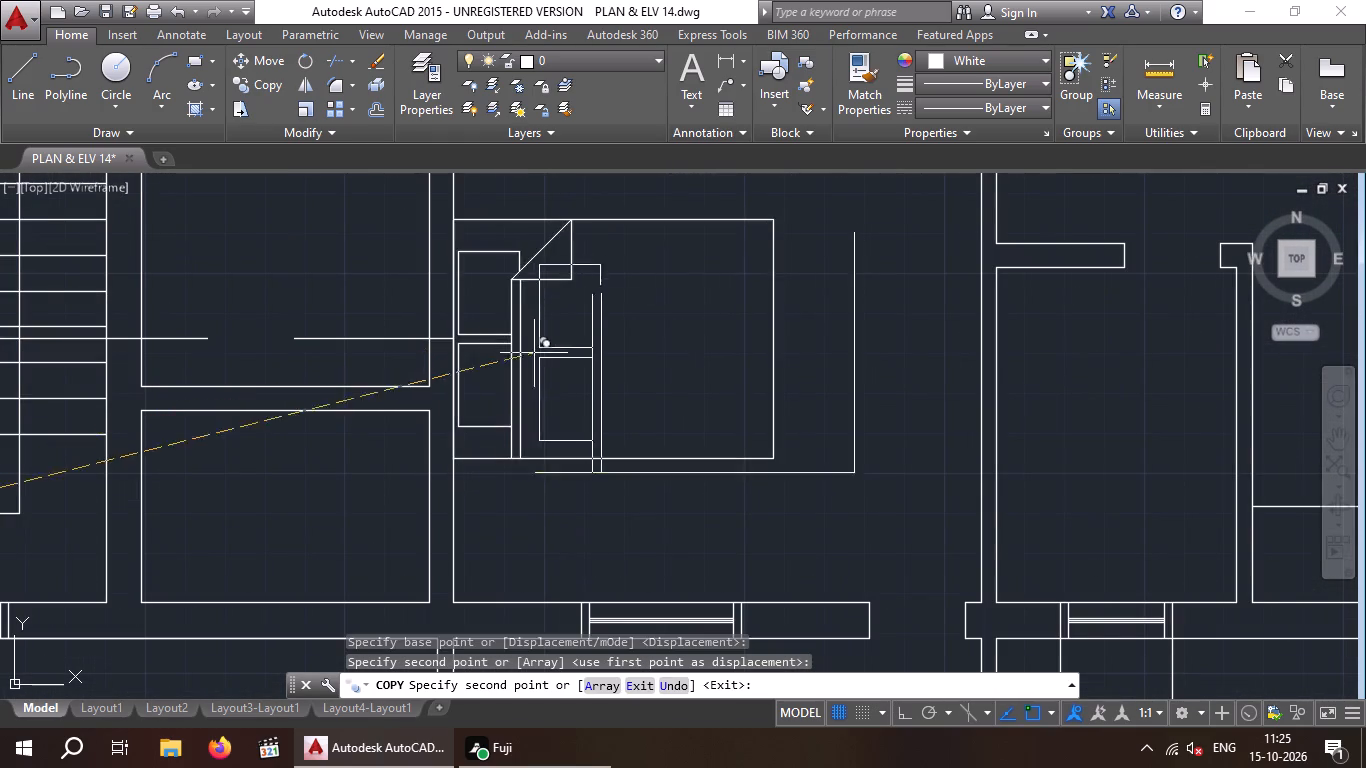
Place another bed copy at the reference line on the central partition in the north room east of it, and end the Copy command.
scroll(543, 343, "down", 8)
middle_click_drag(547, 362, 523, 475)
scroll(511, 390, "up", 4)
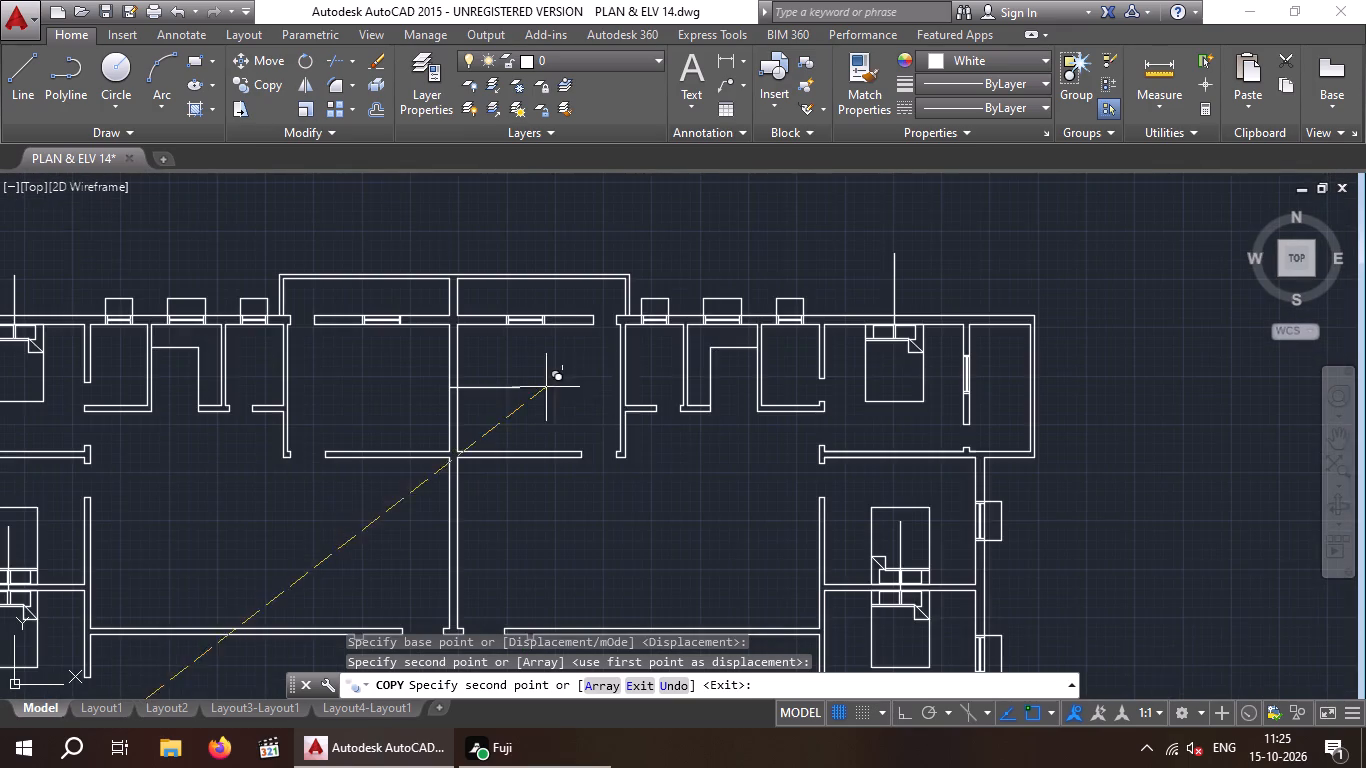
scroll(482, 385, "up", 3)
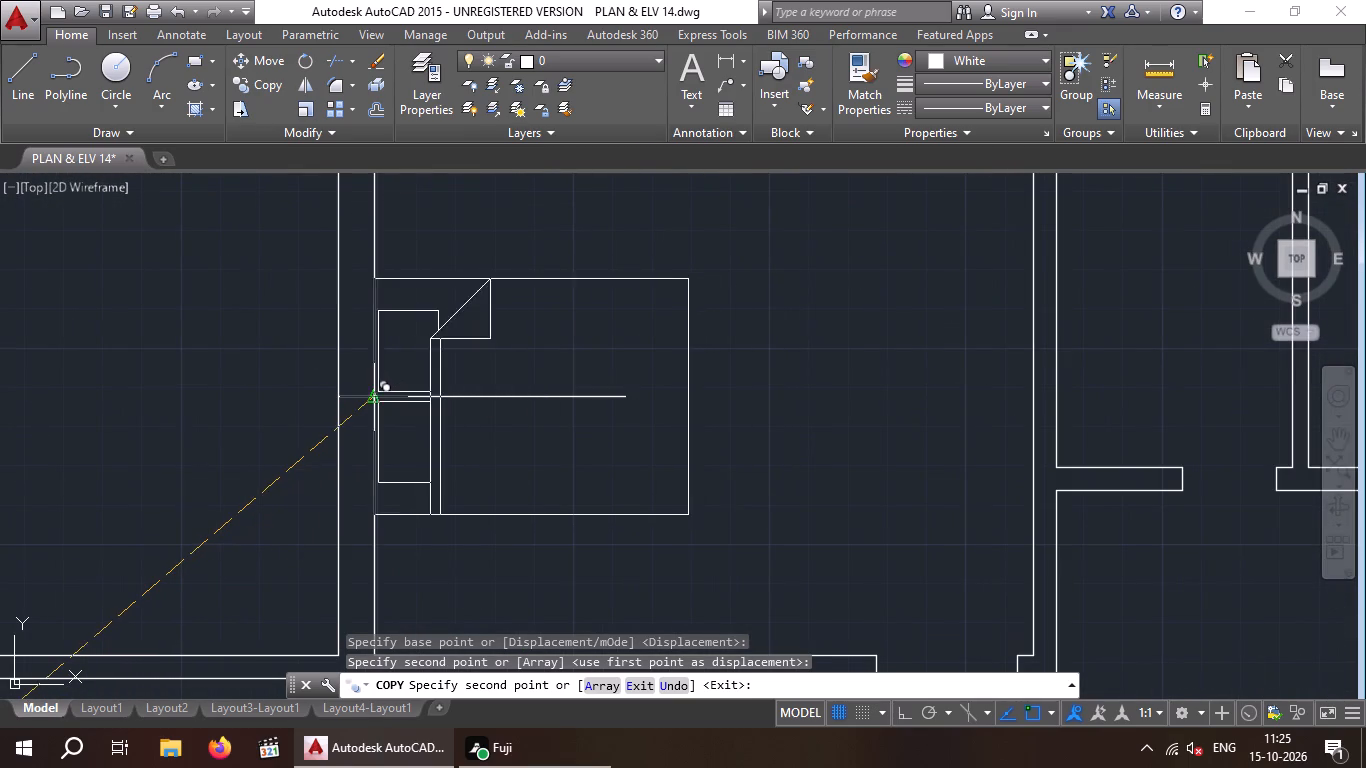
left_click(366, 401)
scroll(481, 386, "down", 4)
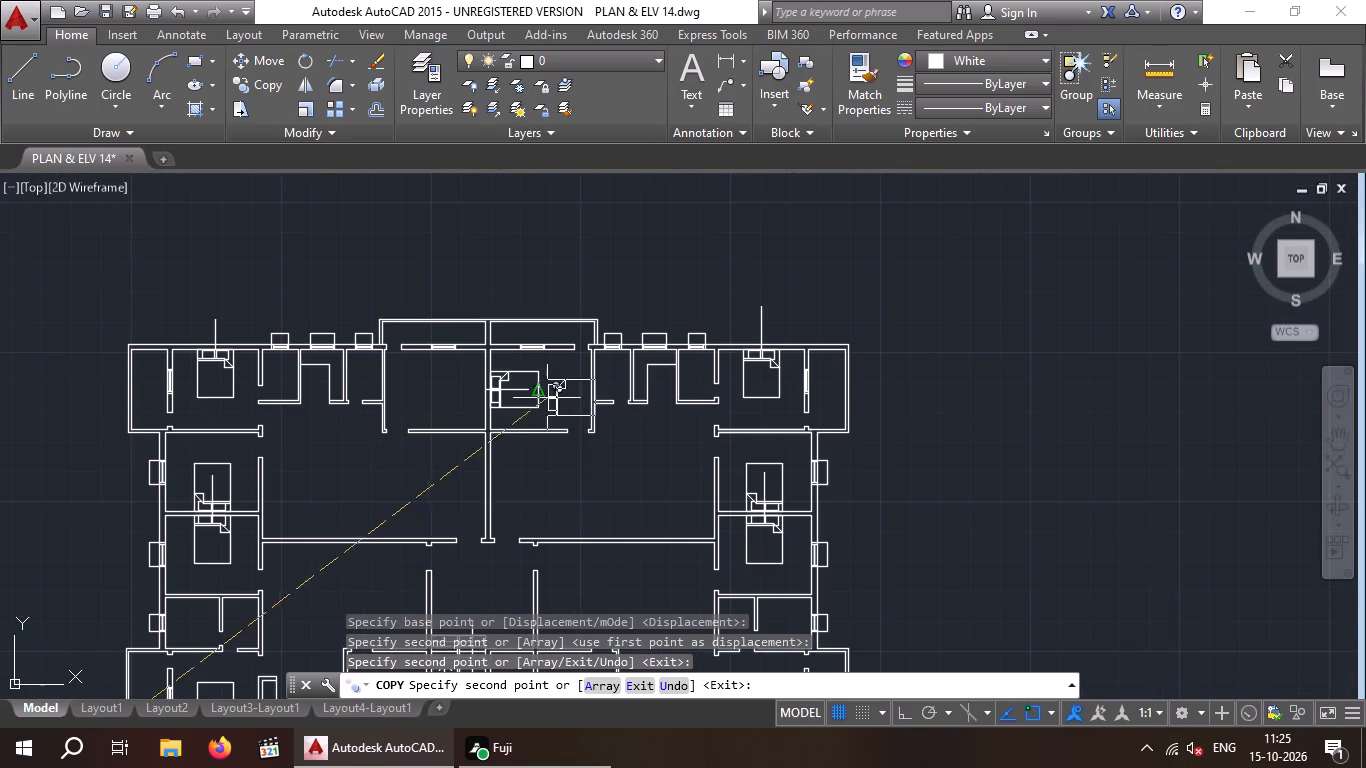
key("Escape")
Rotate the spare bed southwest of the plan by 180° with Ortho on, about its lower-right corner.
scroll(567, 440, "down", 4)
middle_click_drag(583, 441, 594, 378)
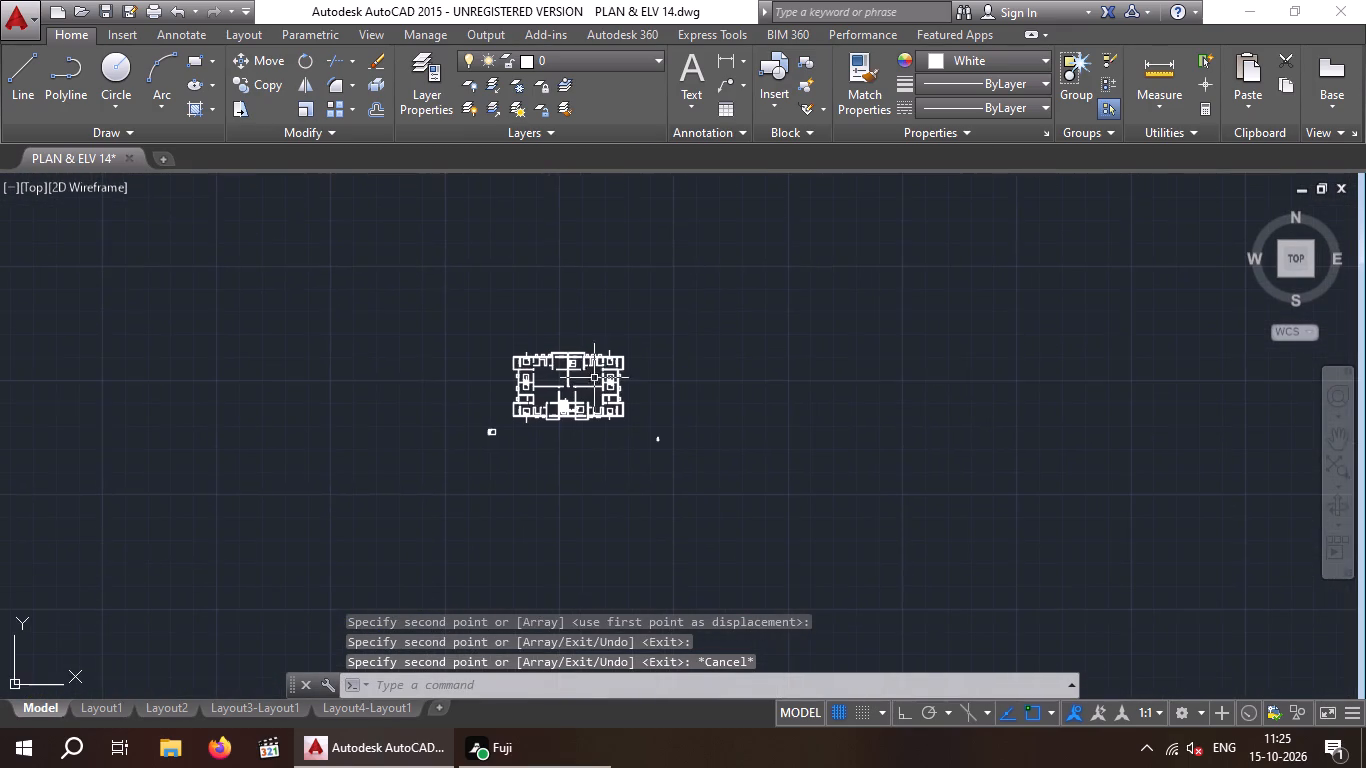
scroll(550, 387, "up", 4)
middle_click_drag(564, 390, 601, 368)
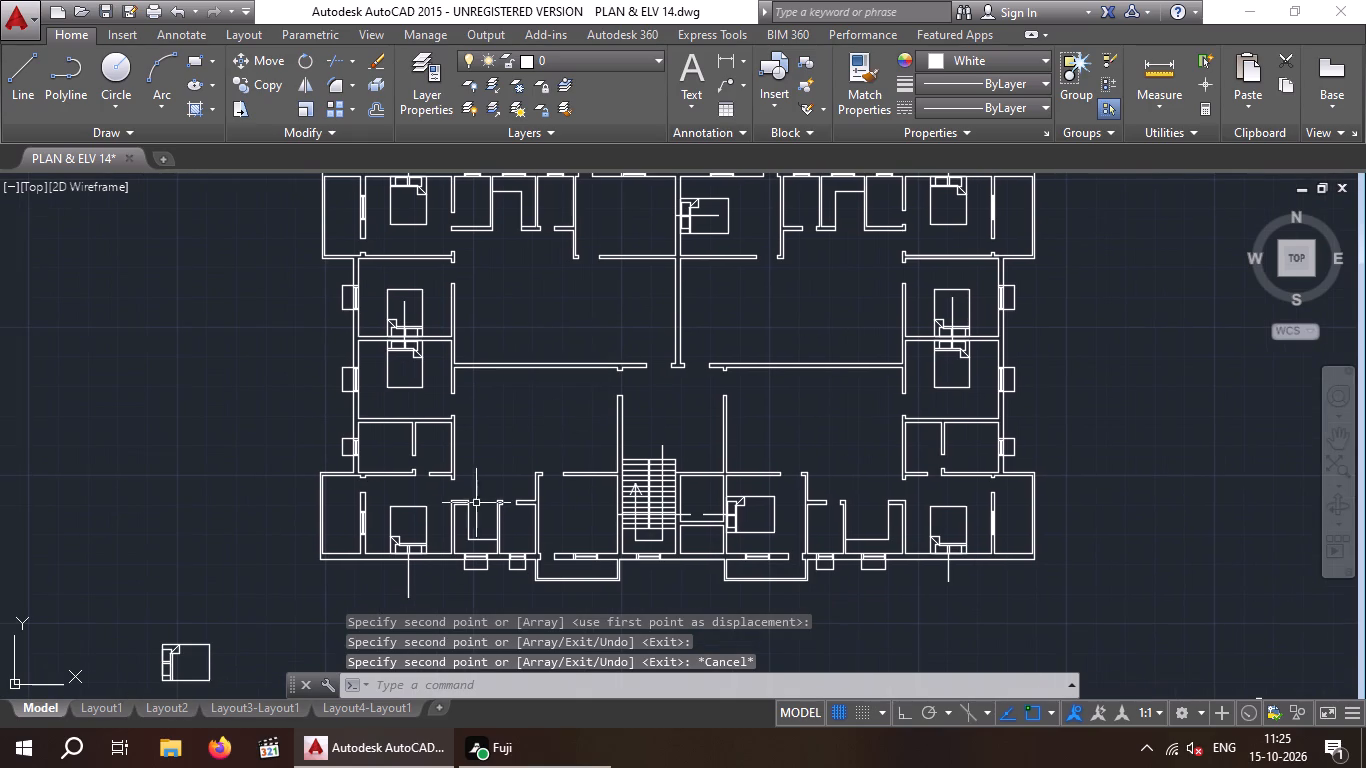
middle_click_drag(450, 552, 606, 347)
left_click_drag(299, 425, 308, 423)
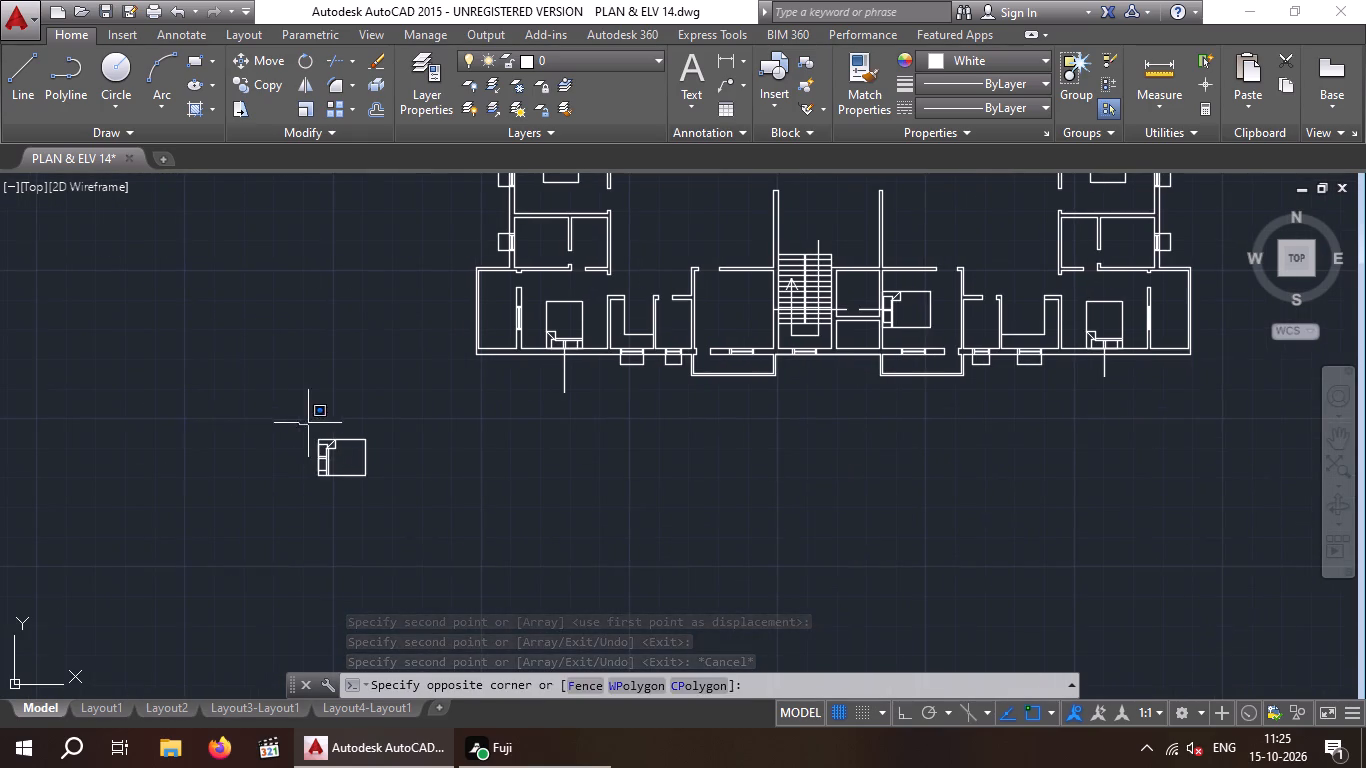
left_click_drag(308, 423, 349, 431)
left_click(454, 553)
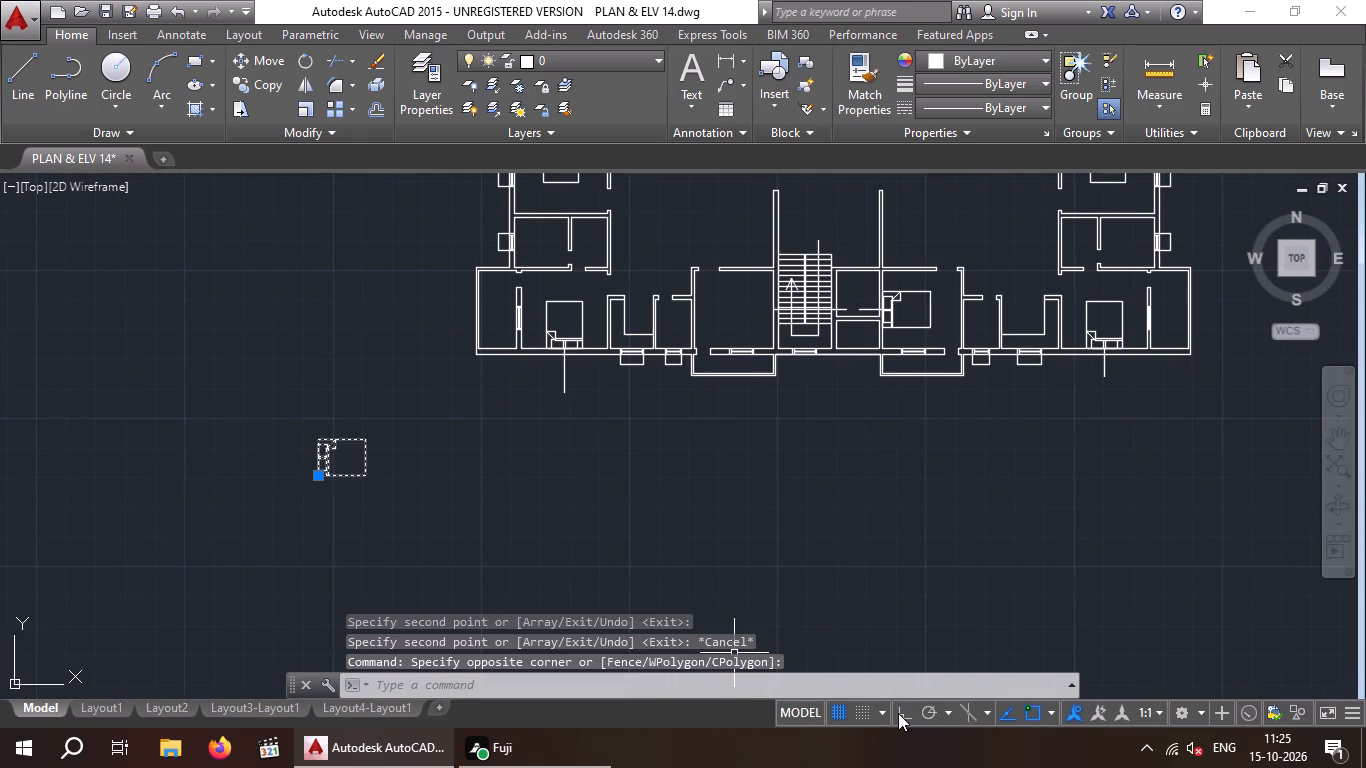
left_click_drag(899, 713, 890, 711)
left_click(304, 60)
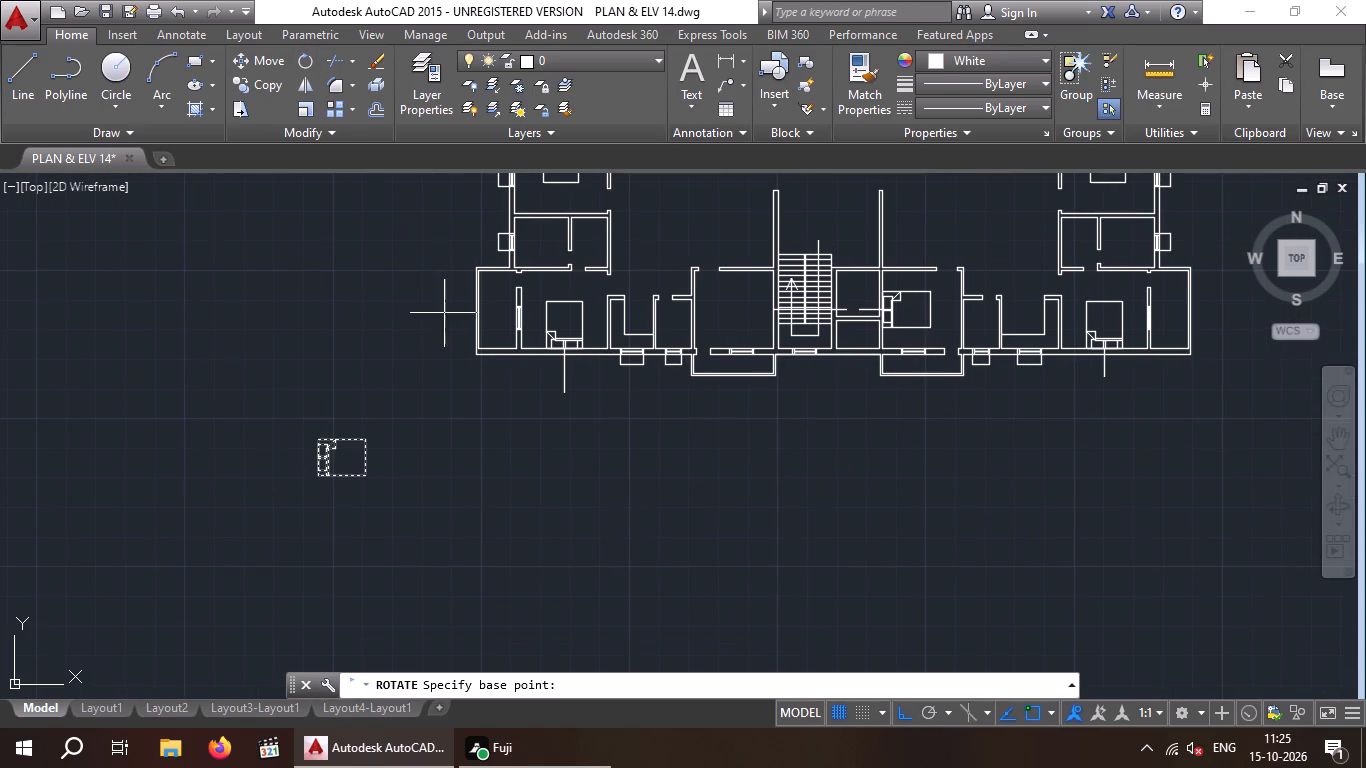
left_click_drag(363, 474, 372, 493)
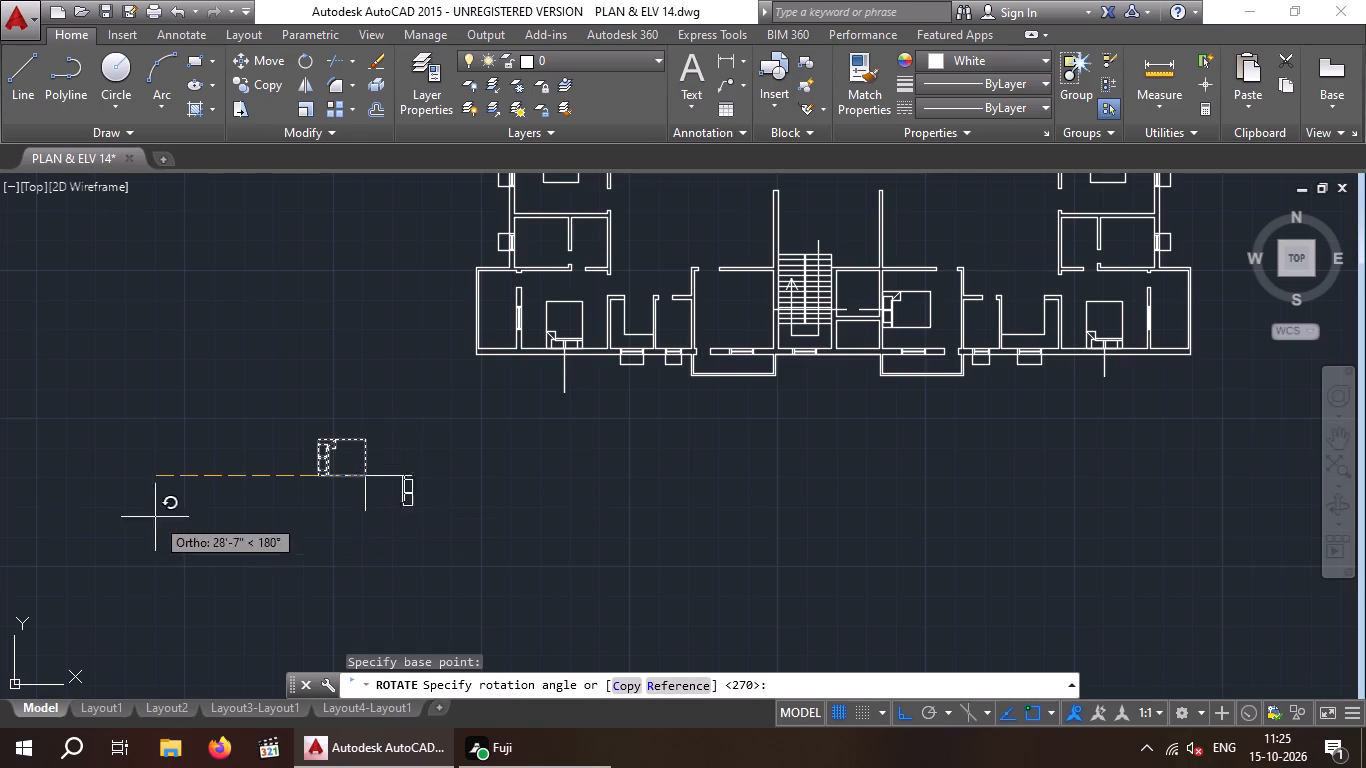
left_click(129, 430)
key("Escape")
Copy the rotated spare bed by its headboard midpoint, with Ortho off, to the reference line on the east wall of the south room west of the staircase.
left_click_drag(258, 424, 397, 459)
left_click(506, 603)
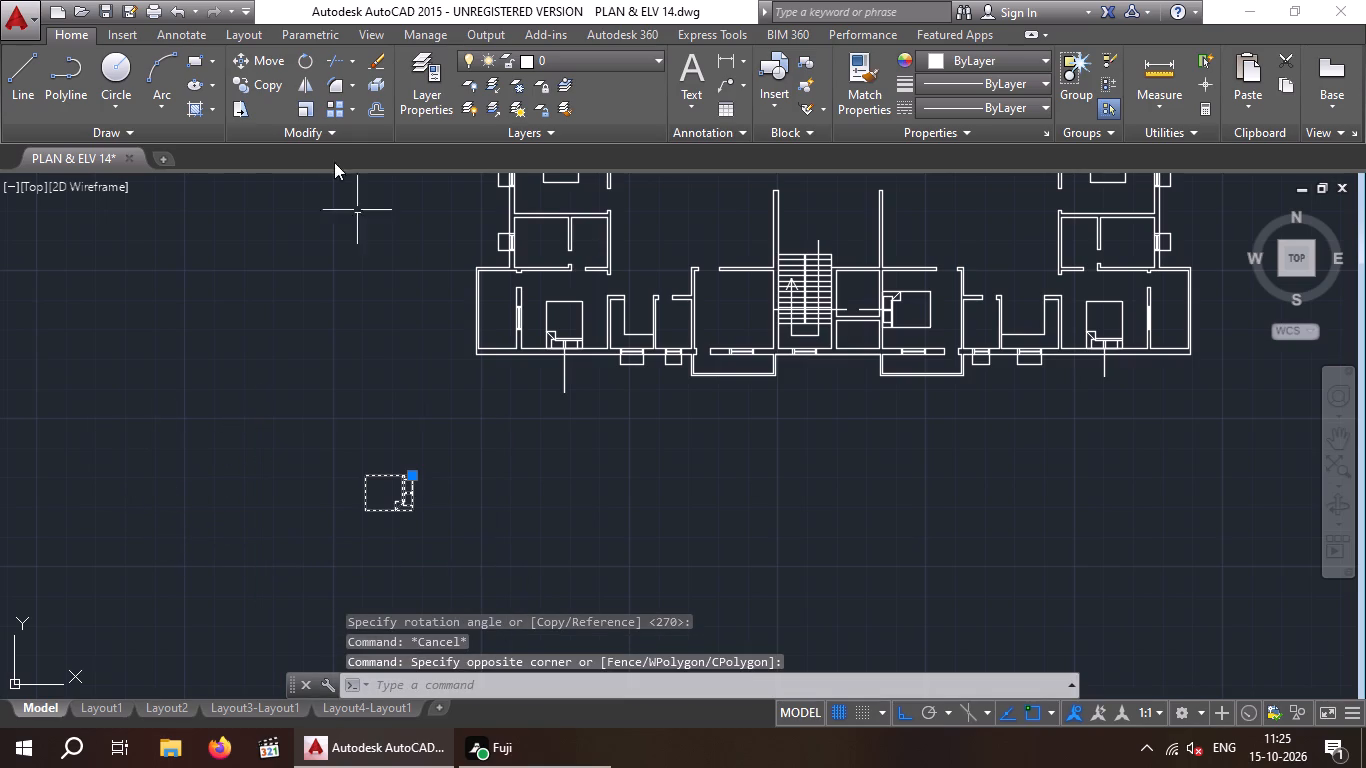
left_click(276, 83)
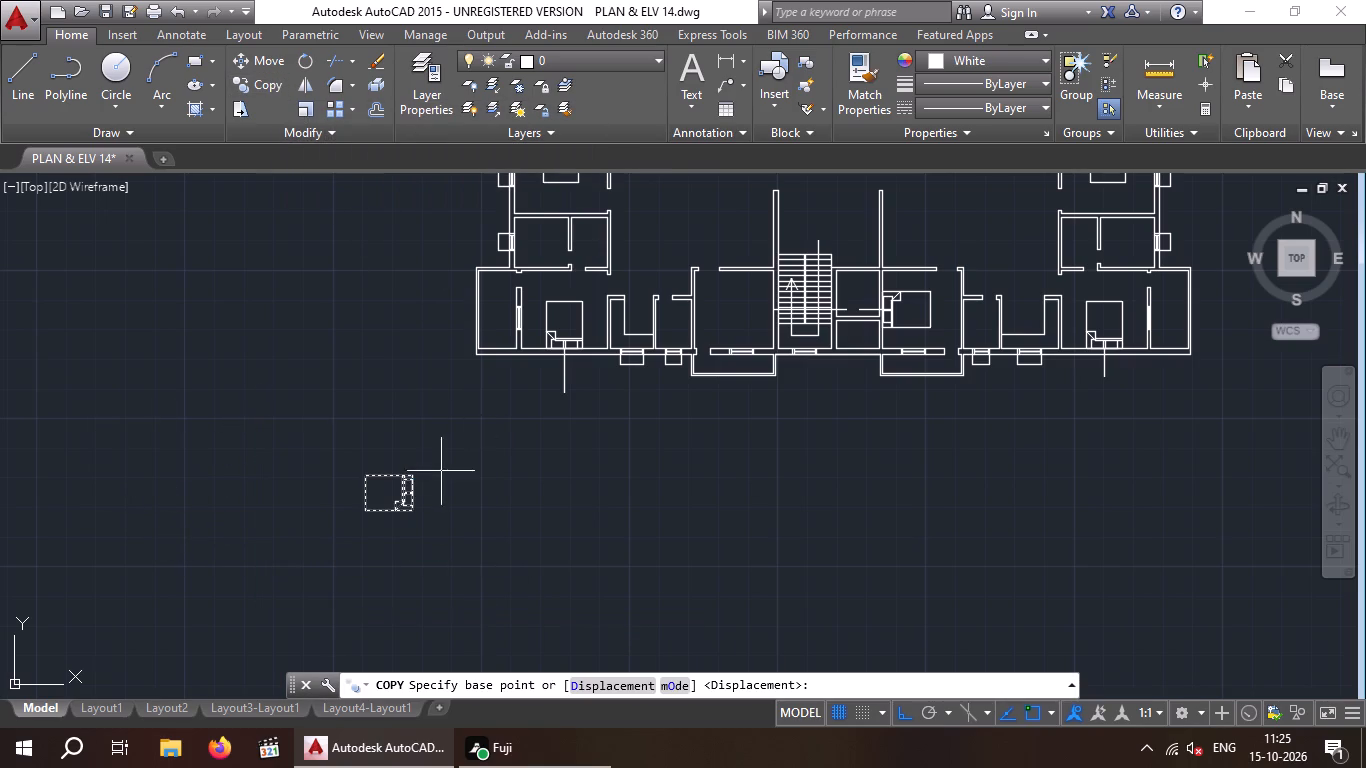
scroll(406, 509, "up", 6)
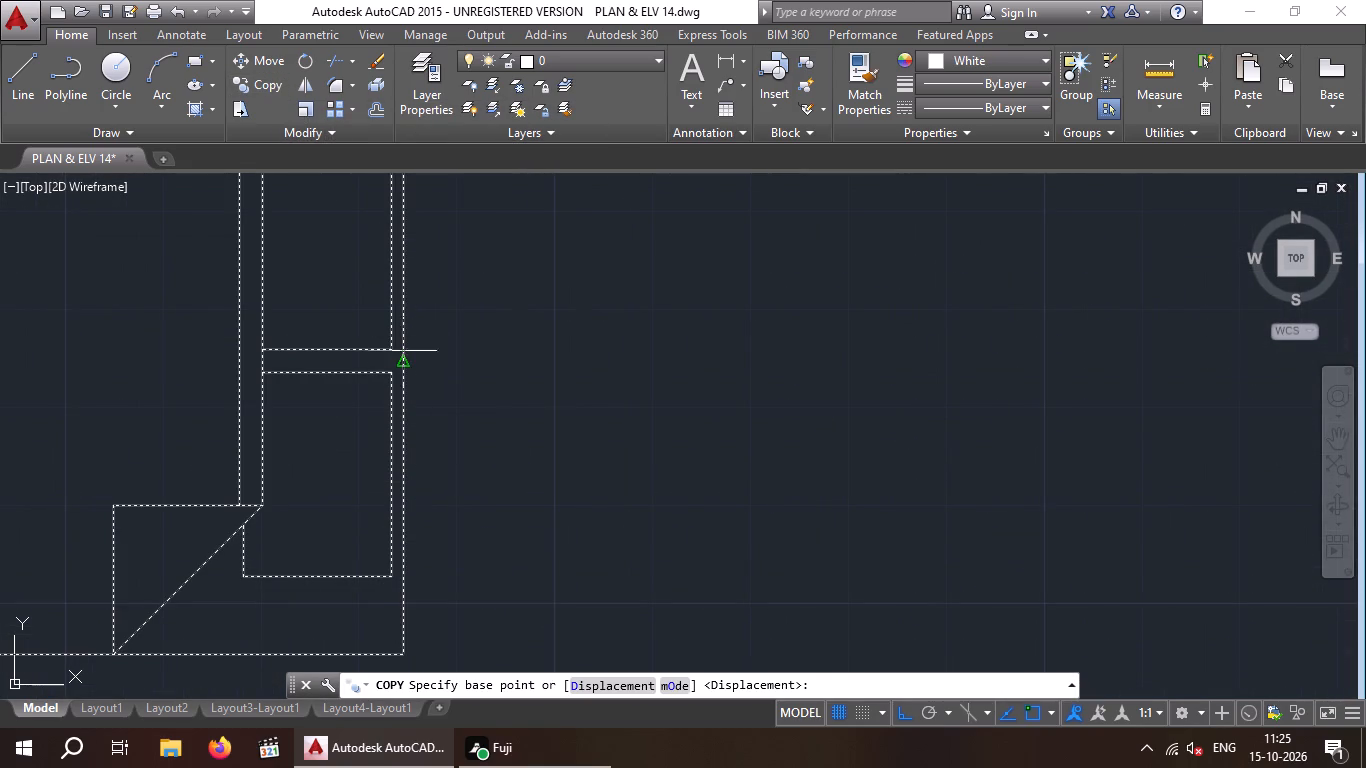
left_click(403, 361)
scroll(437, 345, "down", 5)
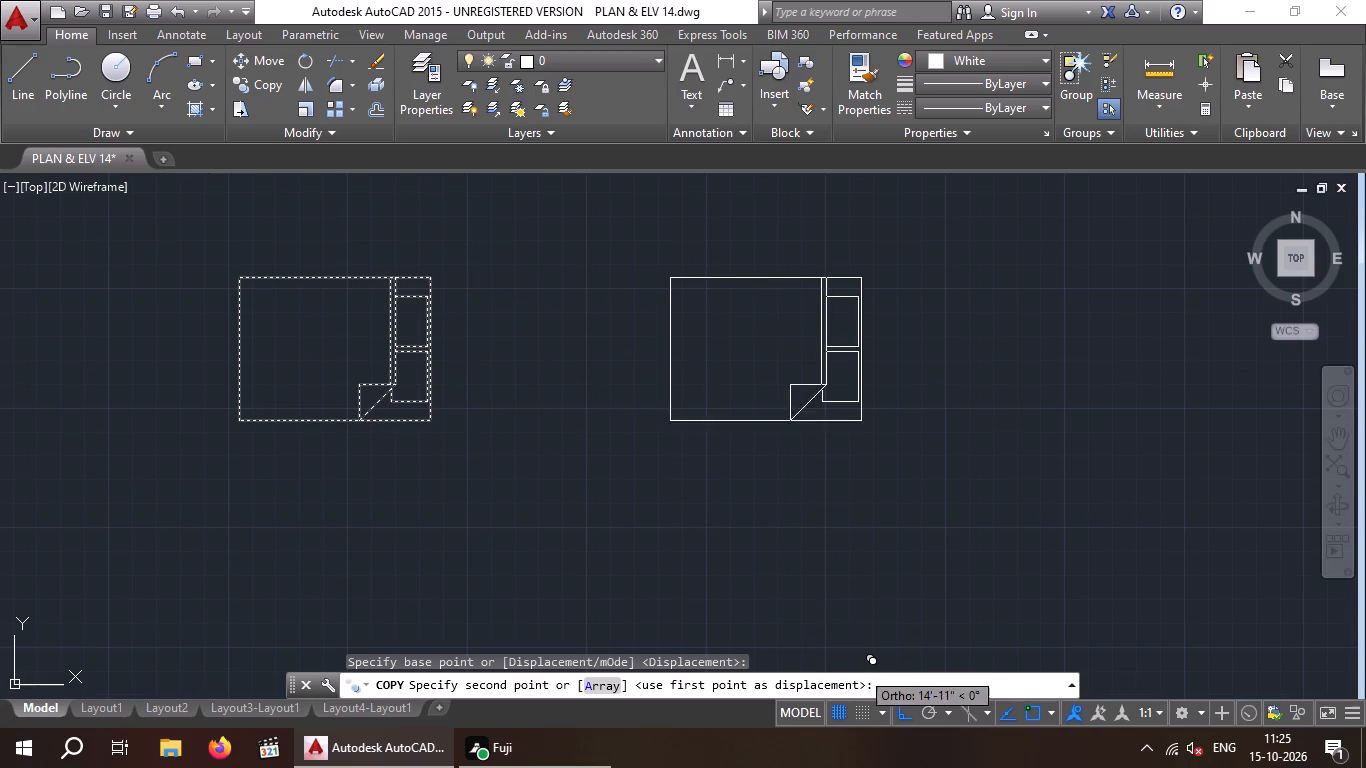
left_click_drag(897, 713, 889, 701)
scroll(742, 415, "down", 3)
middle_click_drag(741, 415, 582, 525)
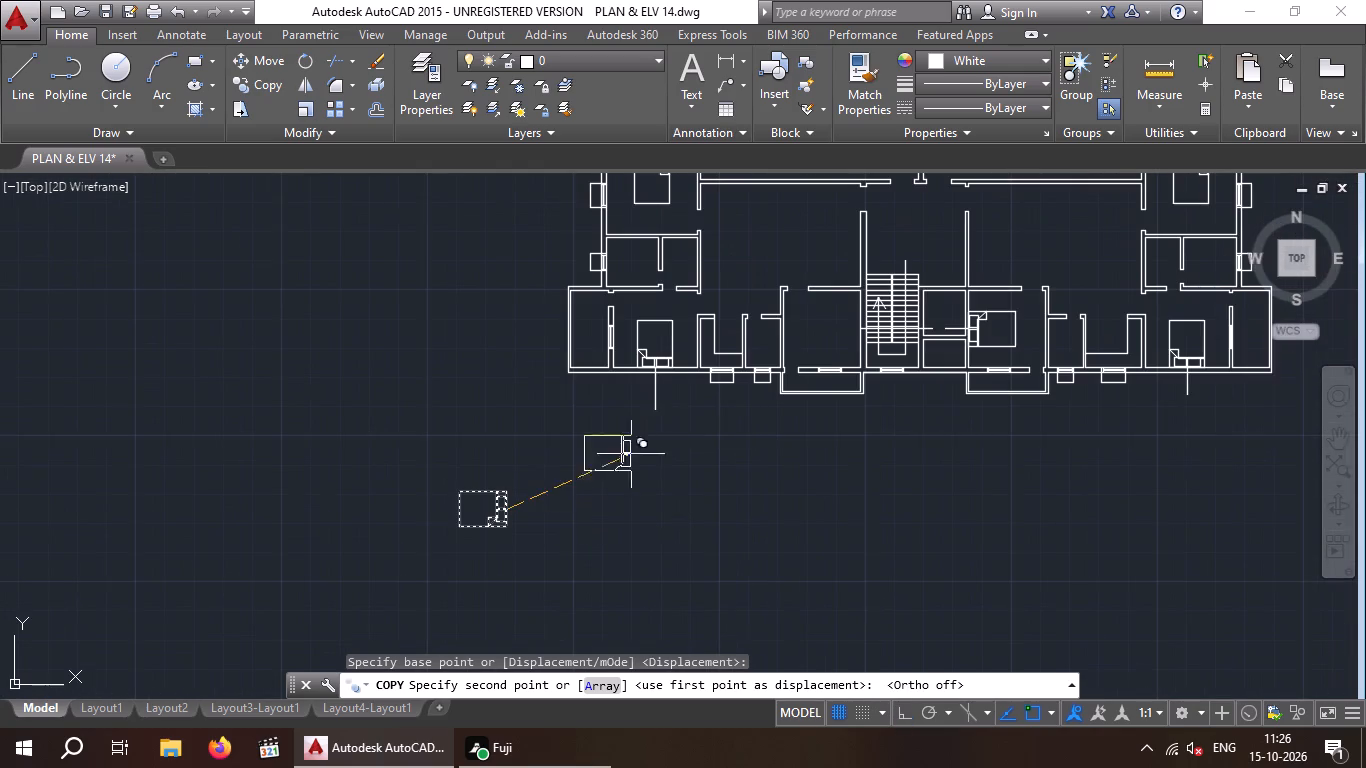
scroll(844, 326, "up", 4)
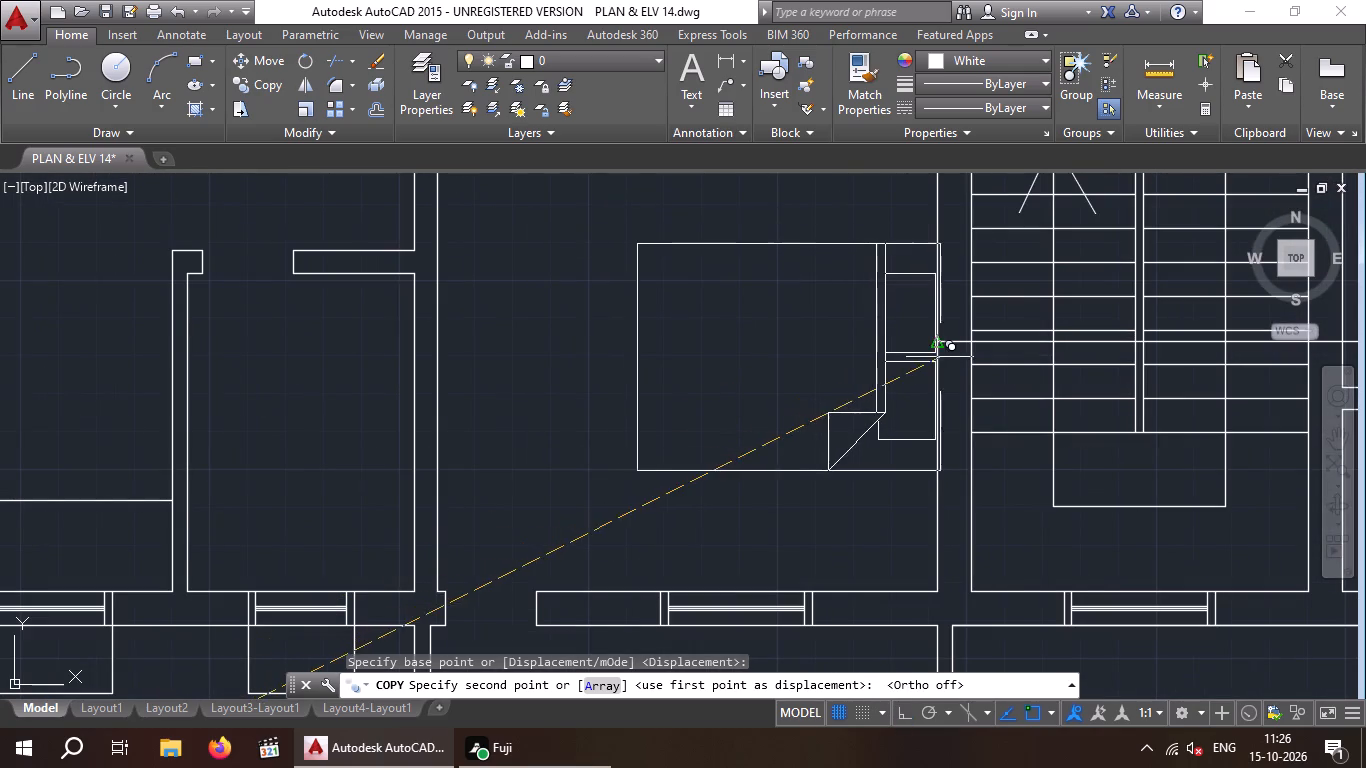
left_click_drag(940, 342, 918, 352)
Place another bed copy against the central partition in the north room west of it, aligned with the reference line, and end the Copy command.
scroll(822, 368, "down", 4)
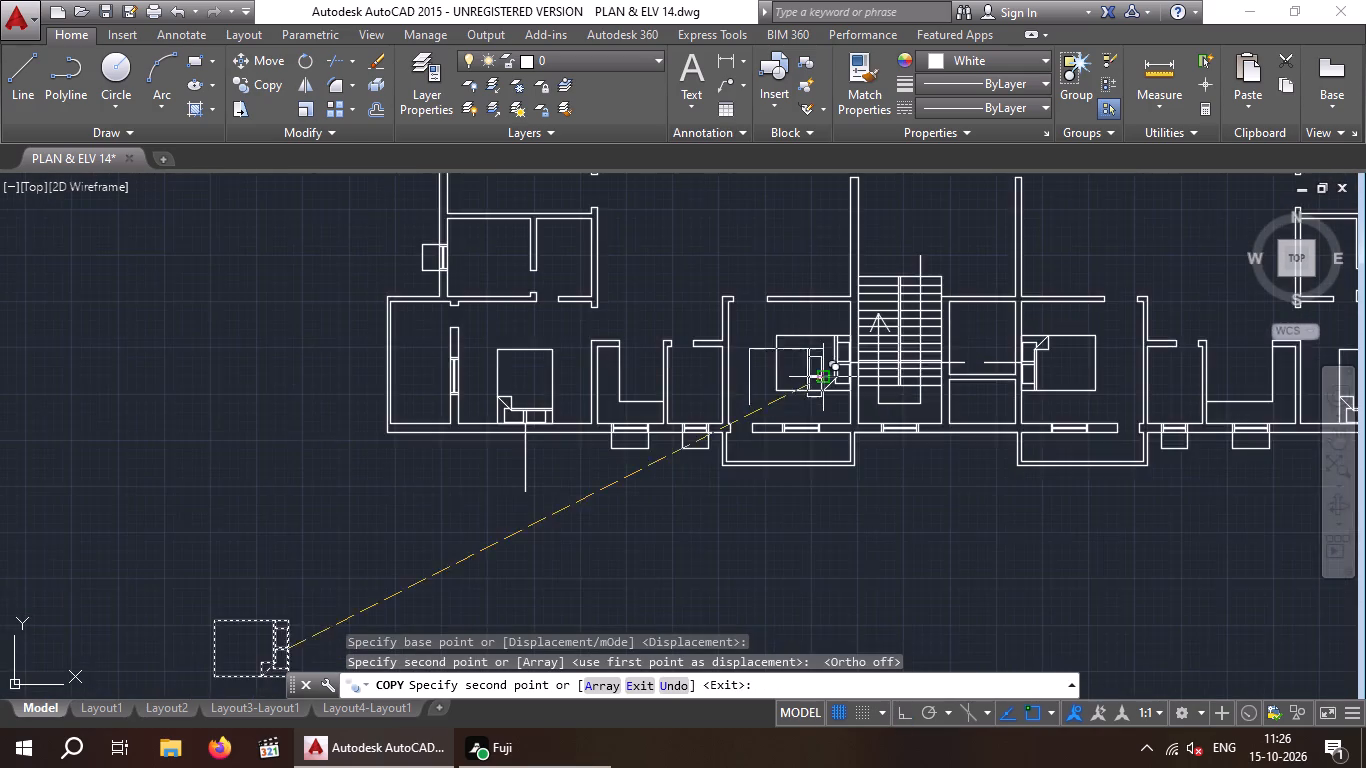
scroll(819, 377, "down", 1)
middle_click_drag(820, 377, 711, 640)
scroll(774, 334, "up", 3)
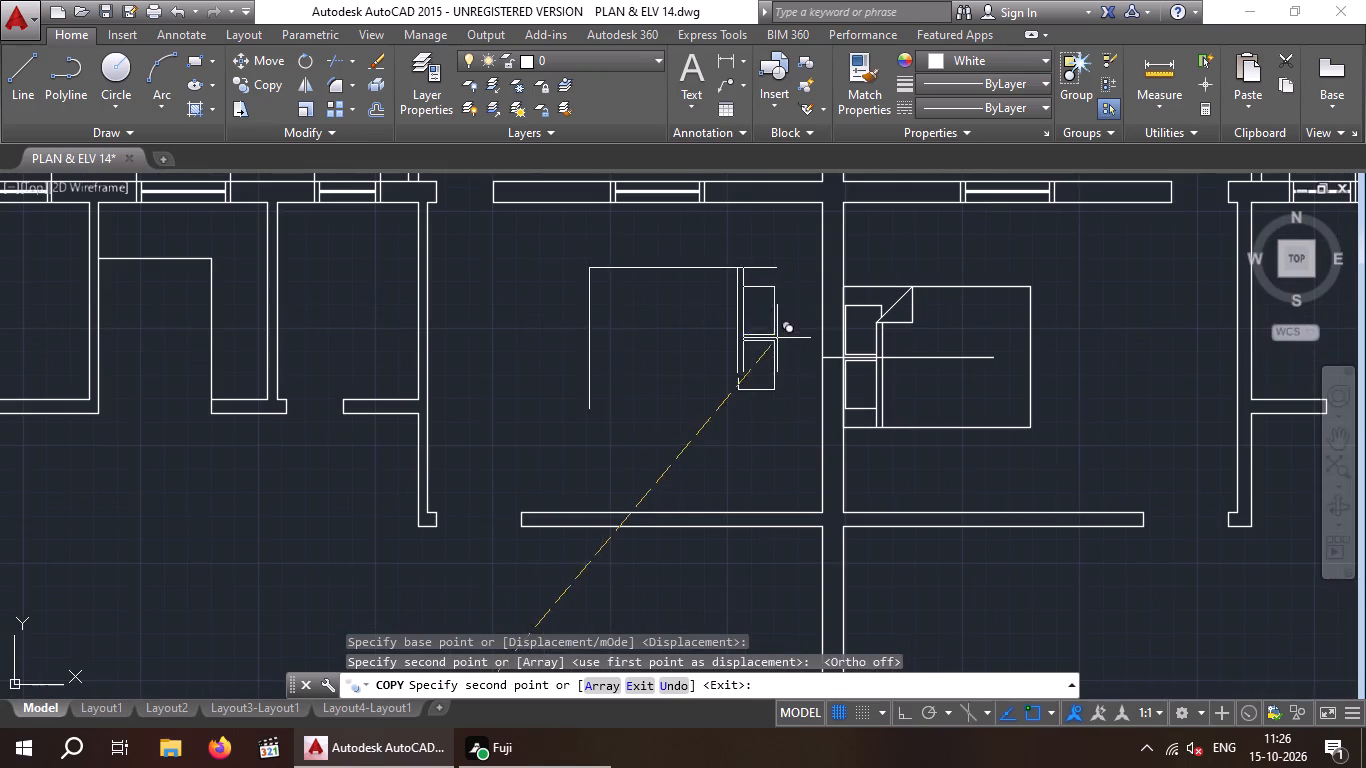
left_click(822, 359)
key("Escape")
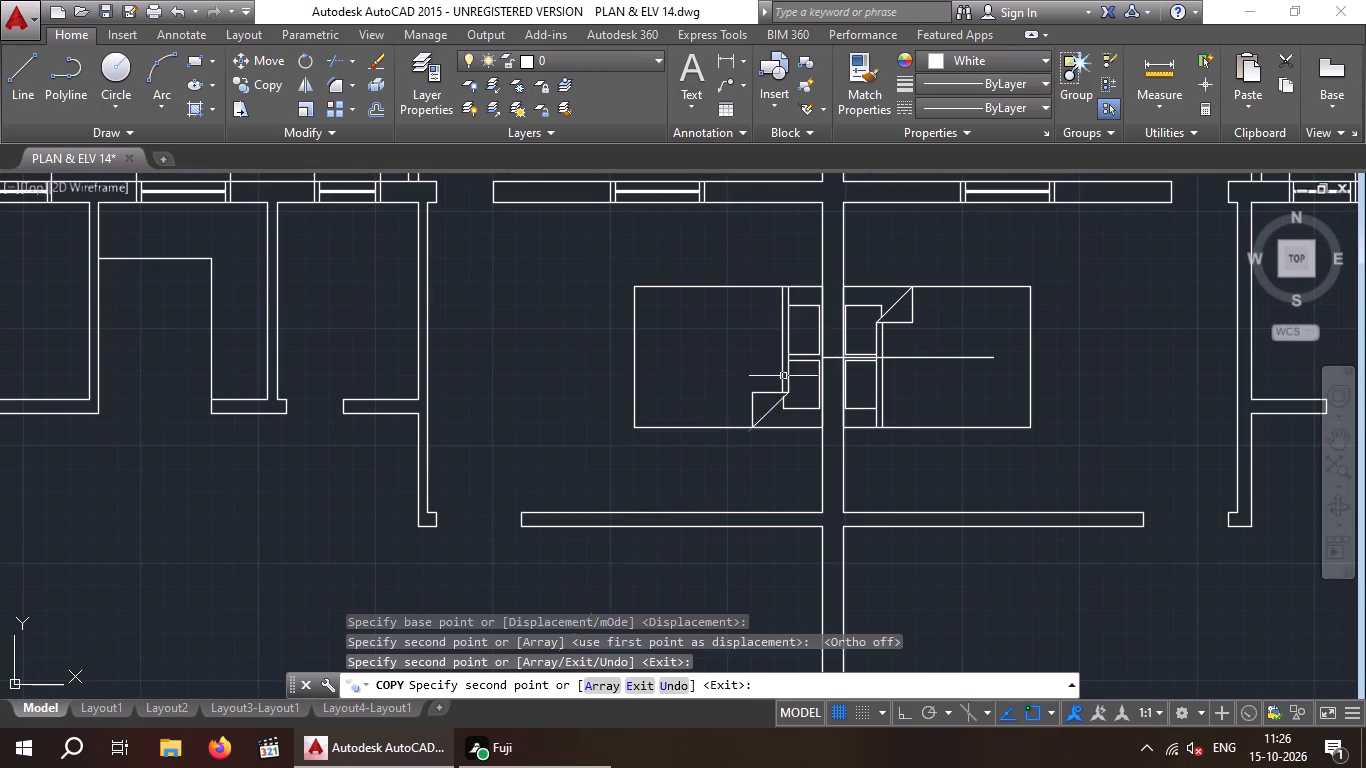
Delete the nine wall-midpoint reference lines at the beds in the north, east, west and south rooms, including the two by the staircase.
left_click(964, 389)
left_click(958, 340)
scroll(952, 353, "down", 3)
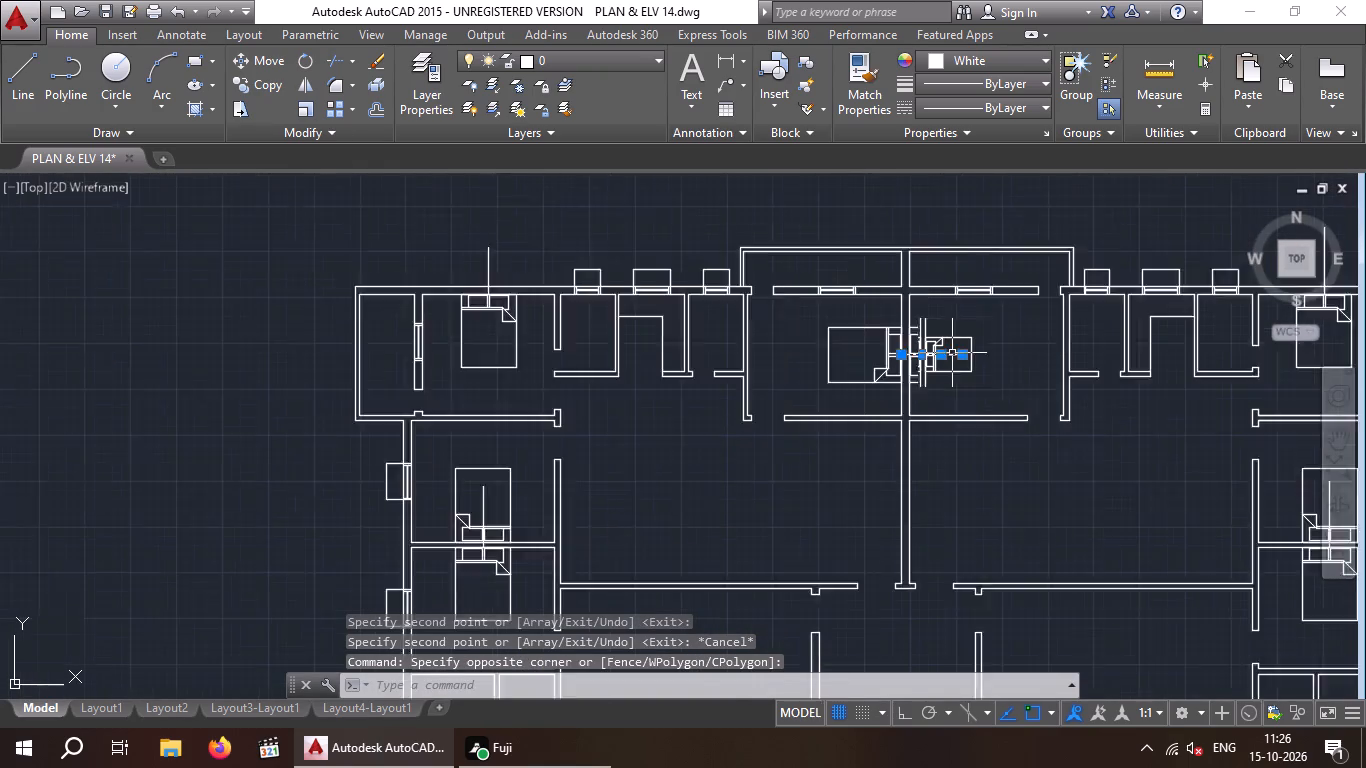
scroll(669, 282, "up", 3)
left_click_drag(701, 276, 657, 344)
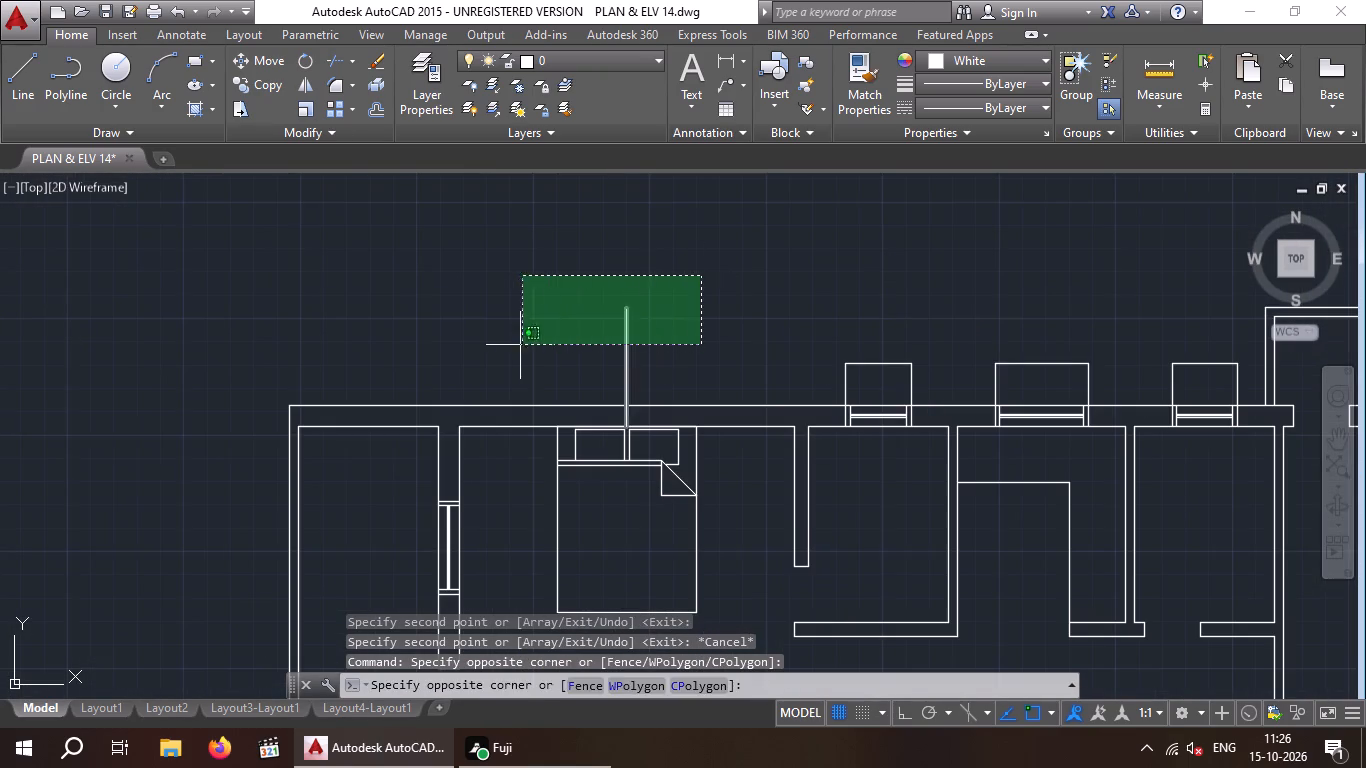
left_click(518, 345)
scroll(564, 325, "up", 1)
scroll(565, 324, "down", 5)
scroll(907, 320, "up", 3)
left_click_drag(944, 305, 896, 321)
left_click(807, 340)
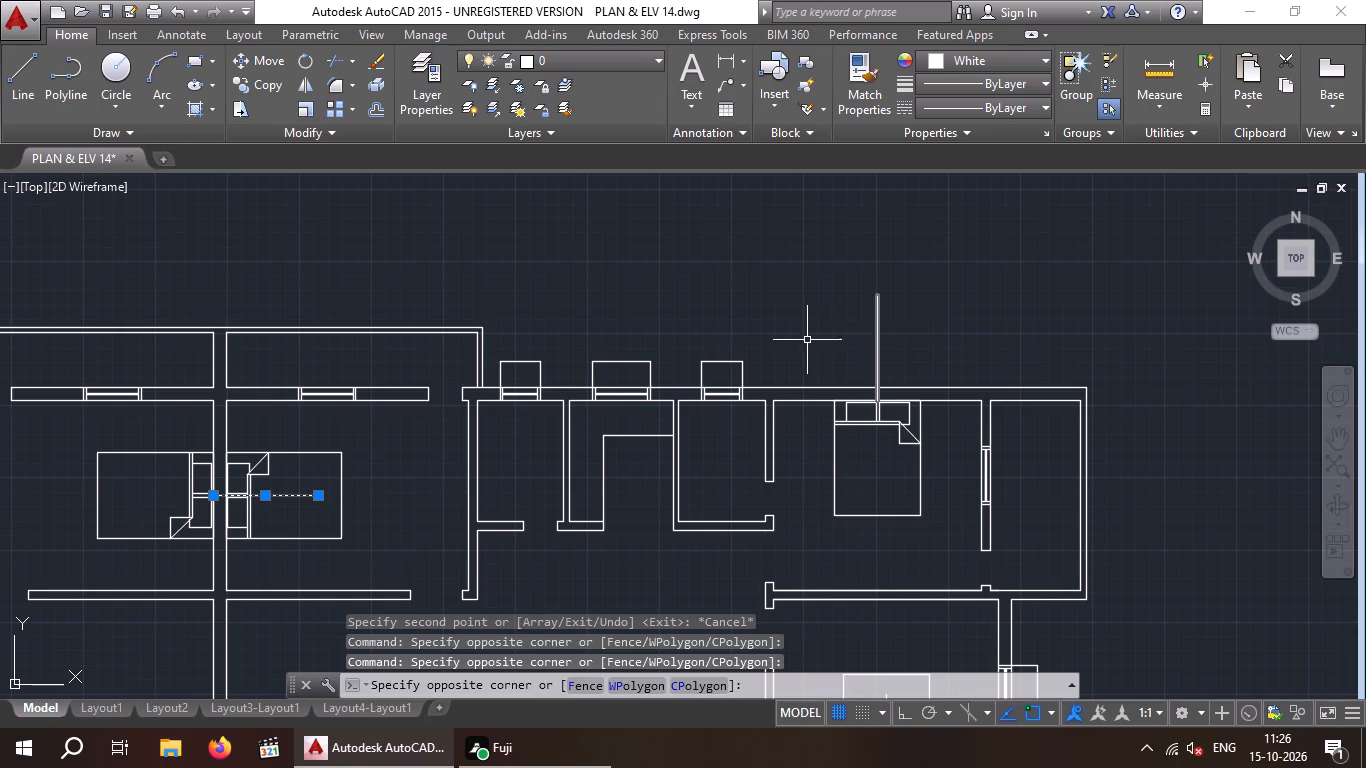
scroll(825, 334, "down", 5)
scroll(842, 455, "up", 3)
left_click_drag(850, 355, 848, 360)
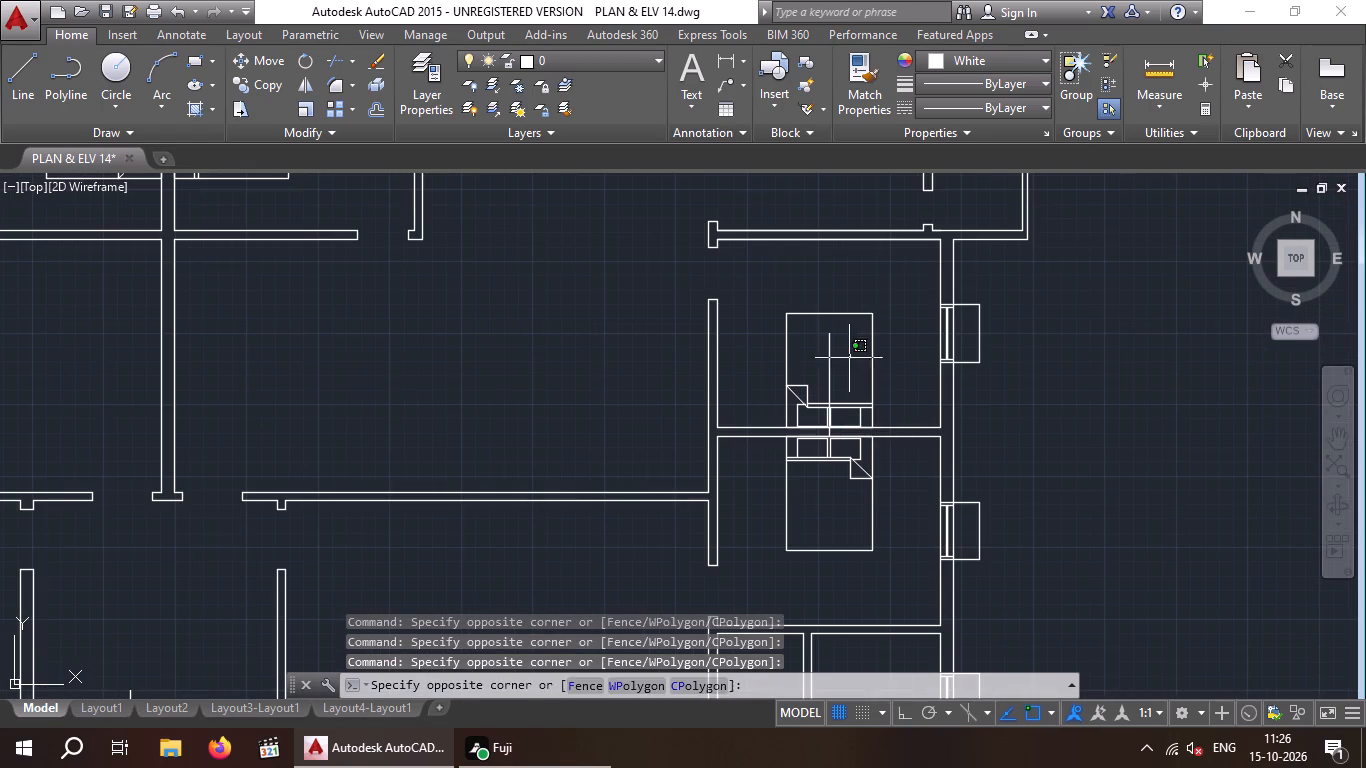
left_click_drag(848, 360, 830, 371)
left_click(818, 372)
scroll(825, 362, "down", 5)
scroll(607, 360, "up", 2)
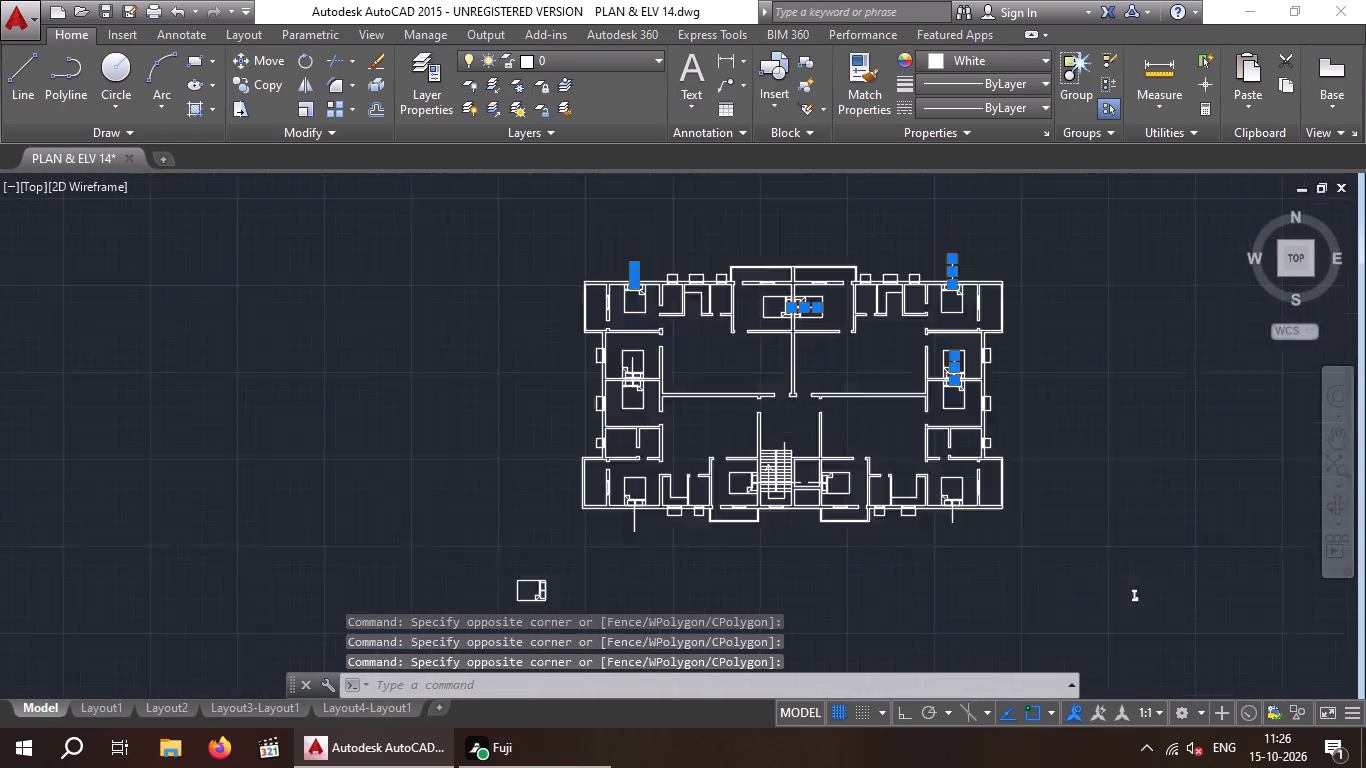
scroll(610, 359, "up", 4)
left_click_drag(770, 335, 699, 372)
left_click(673, 372)
scroll(691, 363, "down", 6)
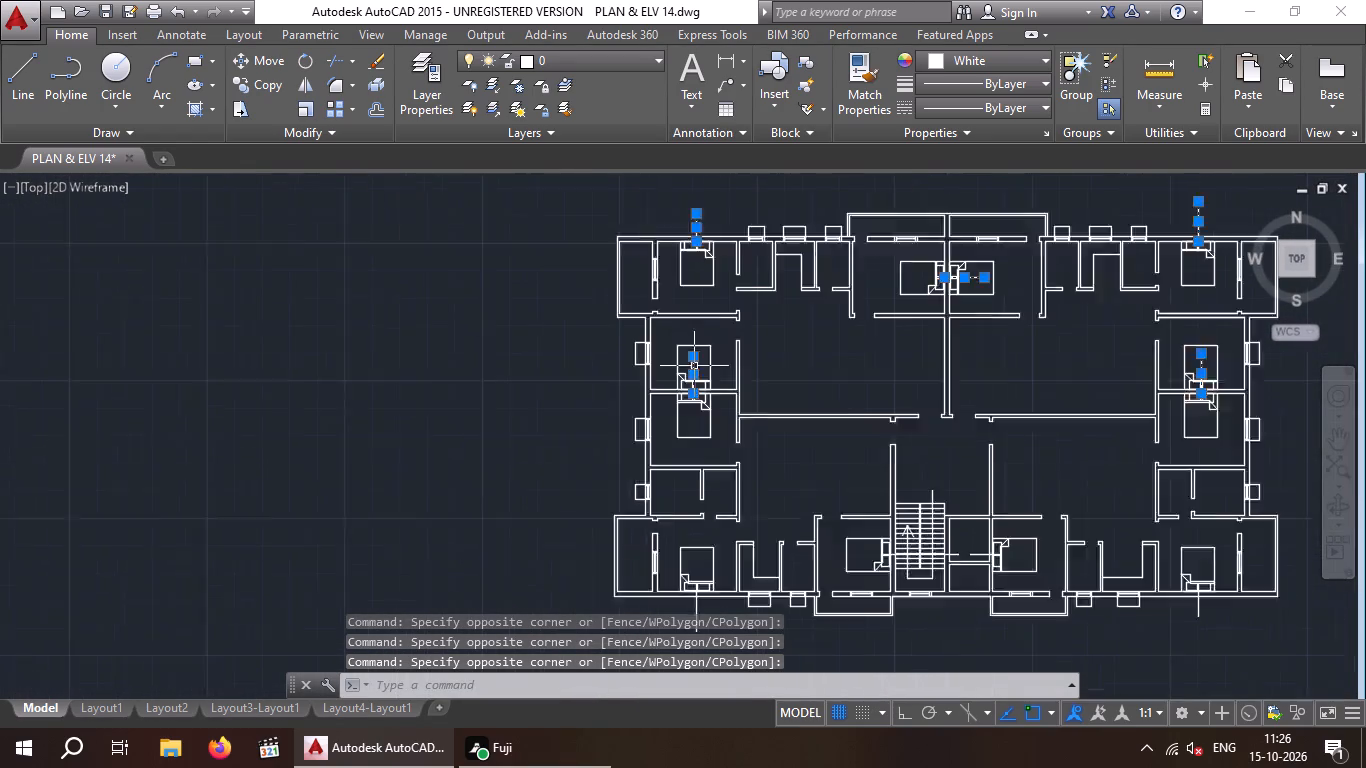
scroll(701, 523, "up", 4)
left_click_drag(722, 521, 513, 607)
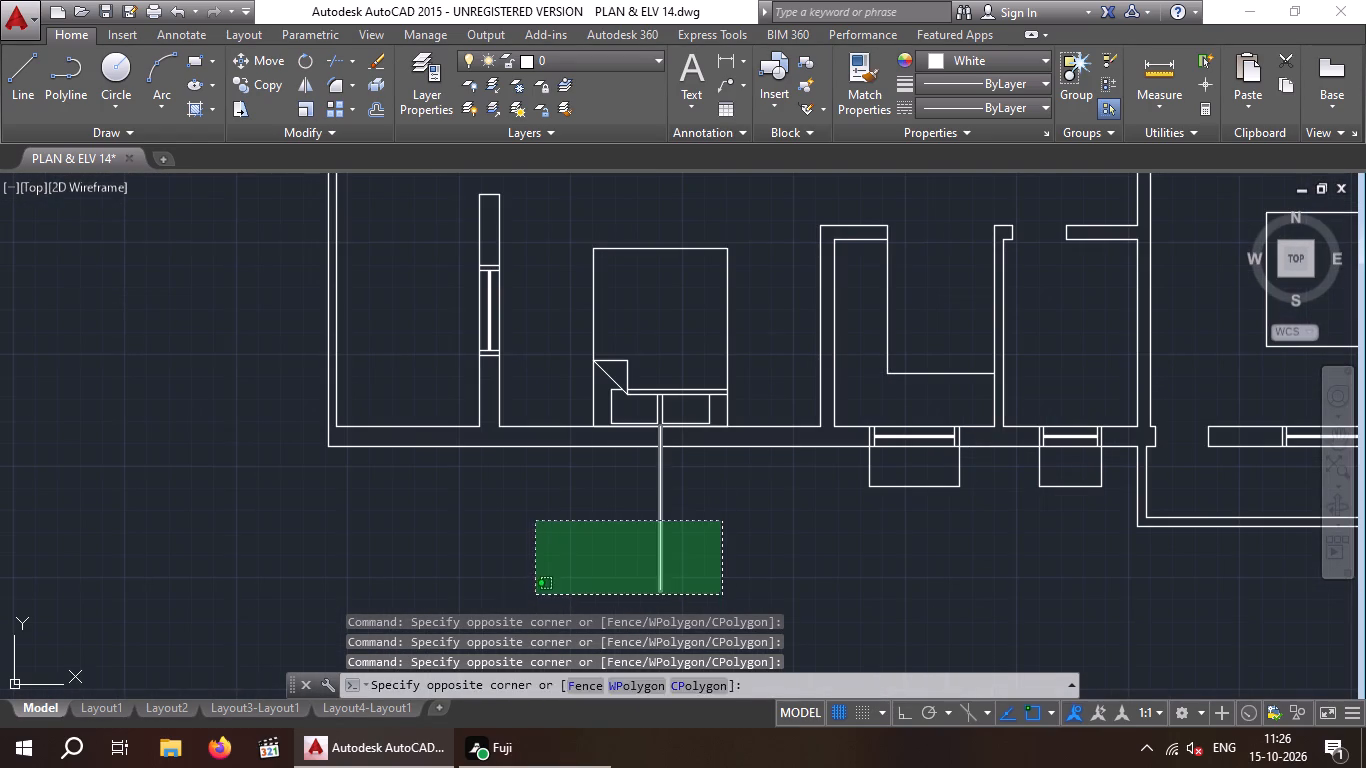
left_click(535, 595)
scroll(562, 554, "down", 4)
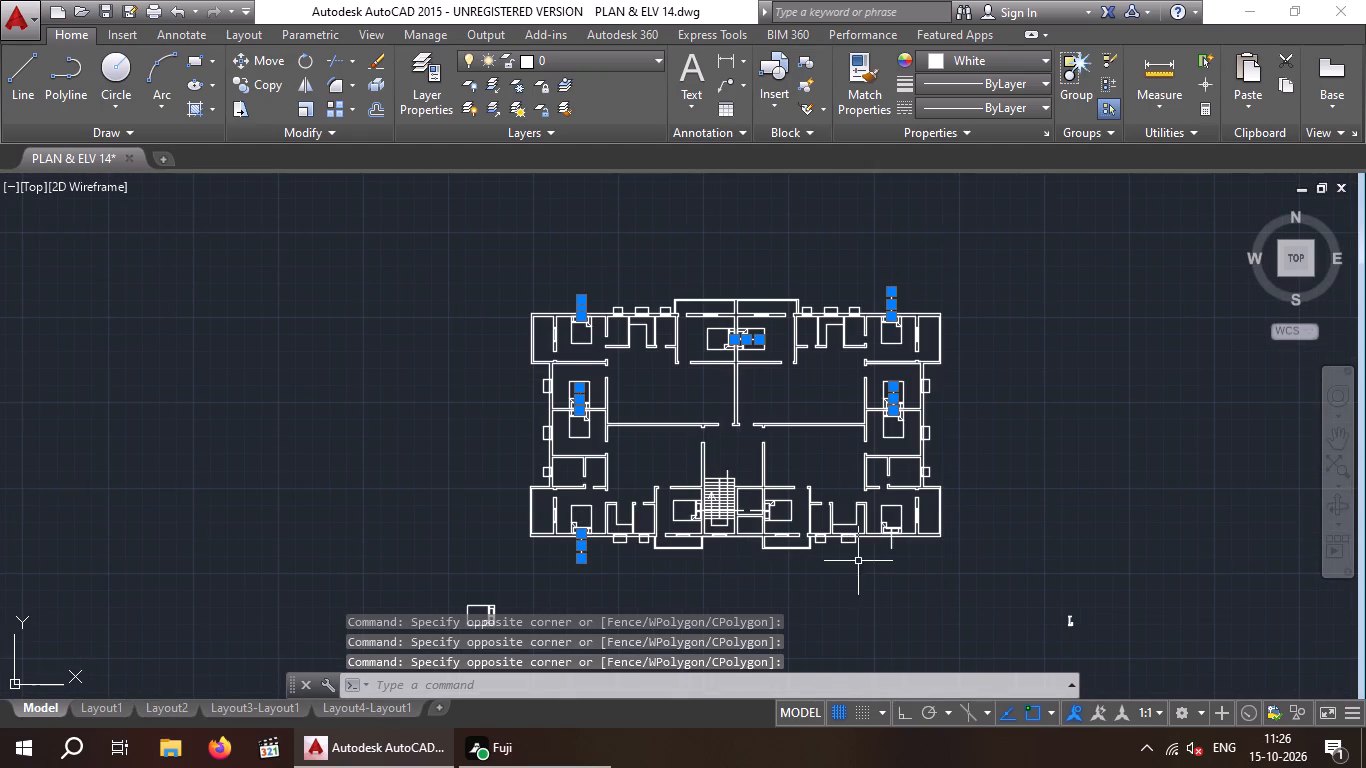
scroll(881, 551, "up", 2)
left_click_drag(960, 539, 915, 550)
left_click(873, 553)
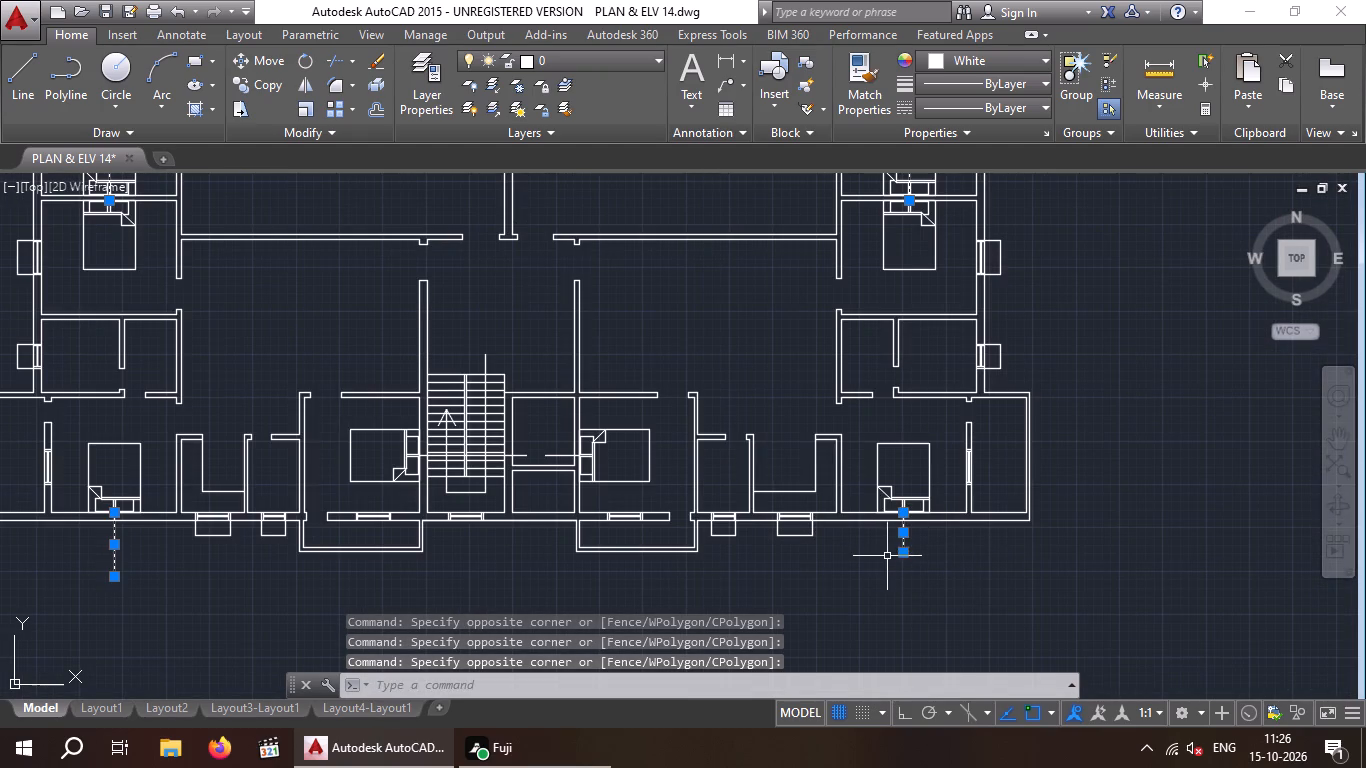
scroll(887, 556, "down", 2)
scroll(750, 521, "up", 5)
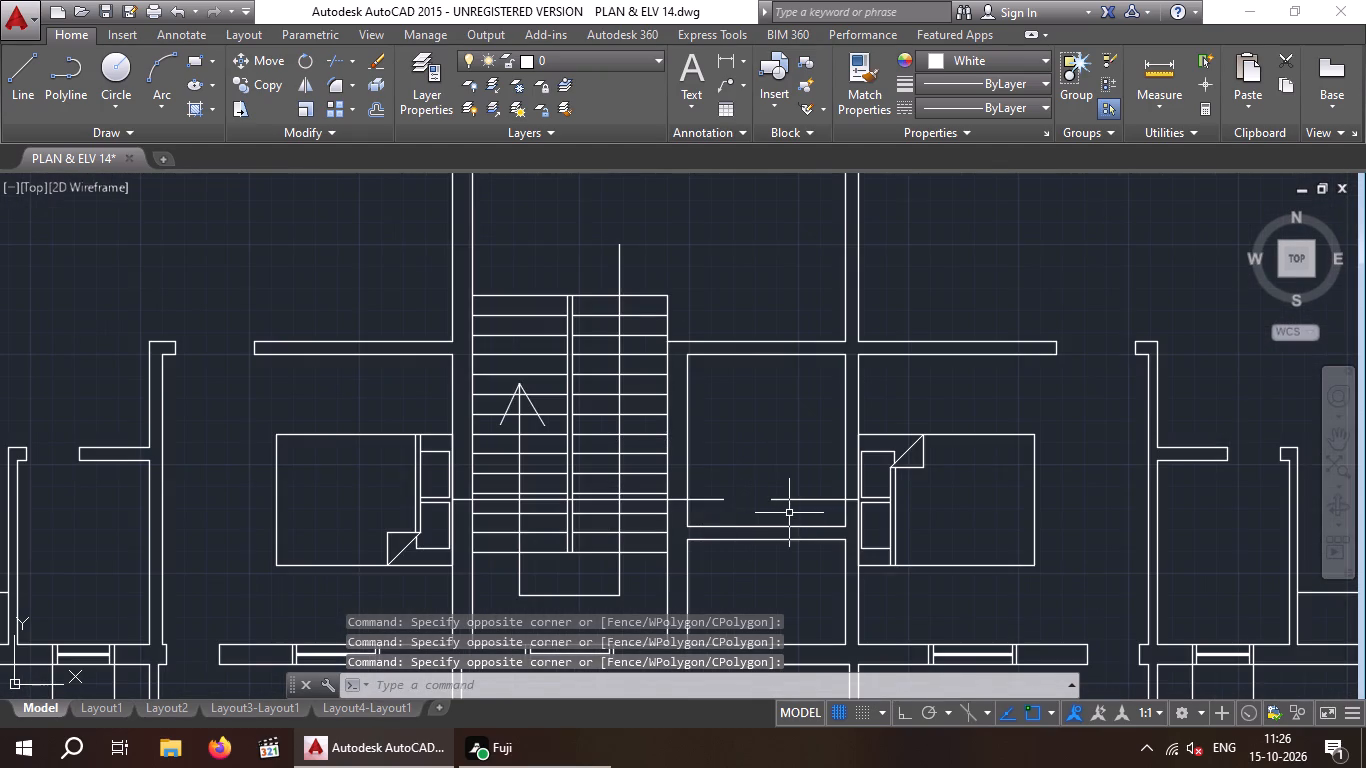
left_click(789, 513)
left_click(785, 484)
left_click(723, 515)
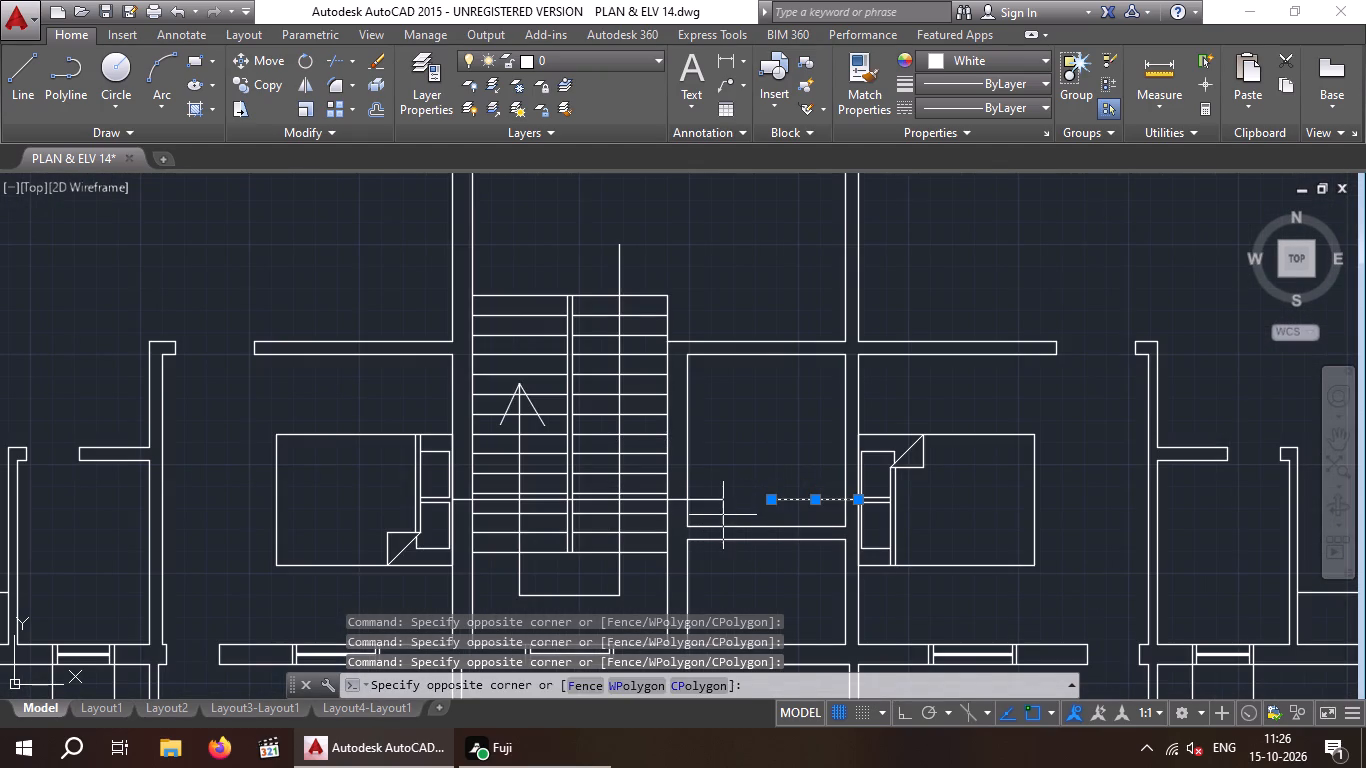
left_click(713, 476)
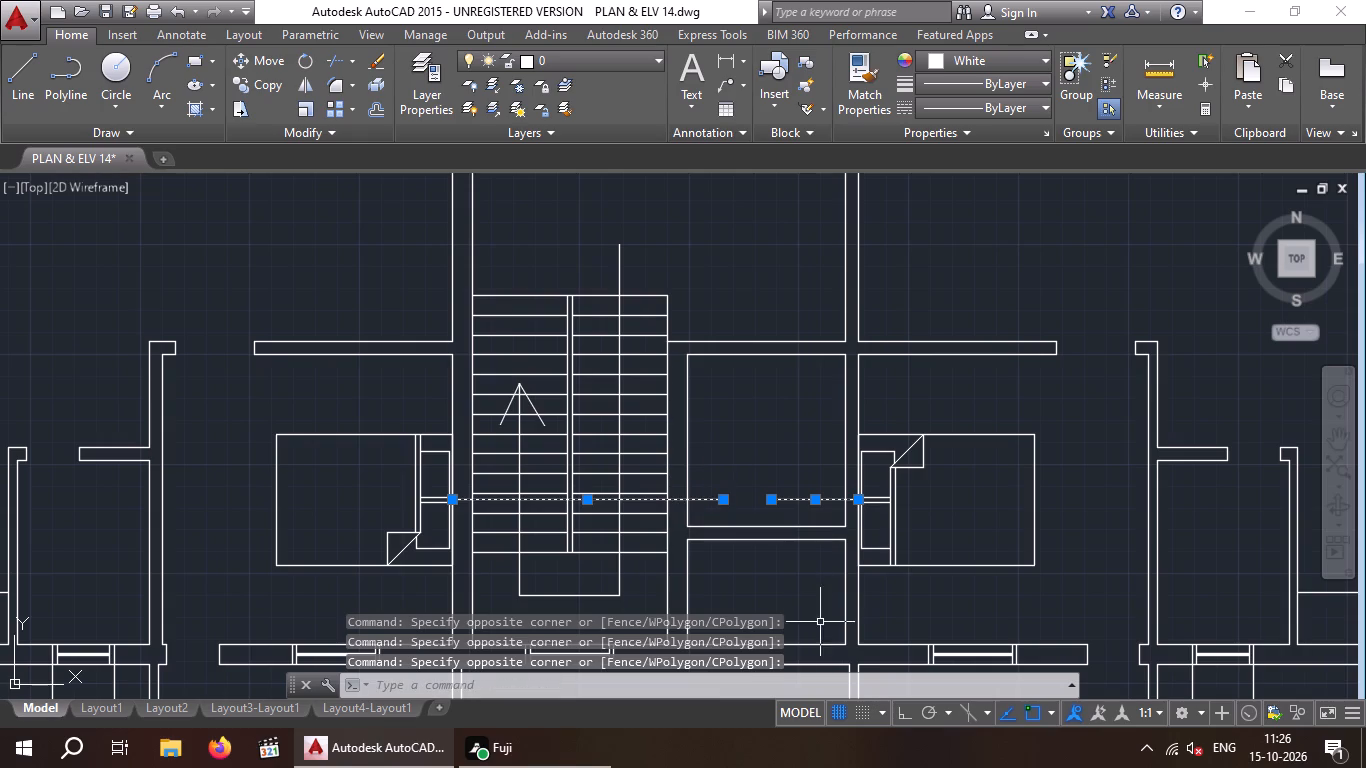
scroll(779, 643, "down", 3)
scroll(840, 518, "down", 4)
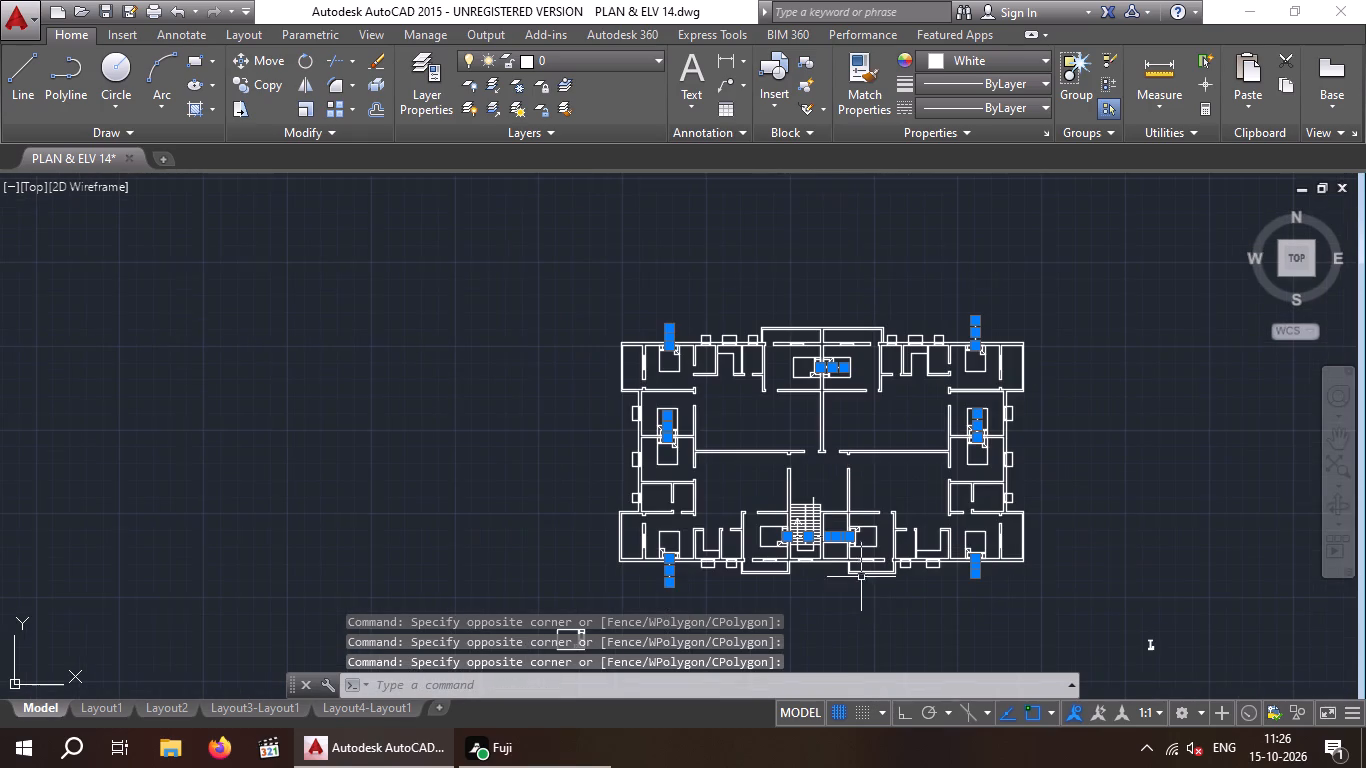
key("Delete")
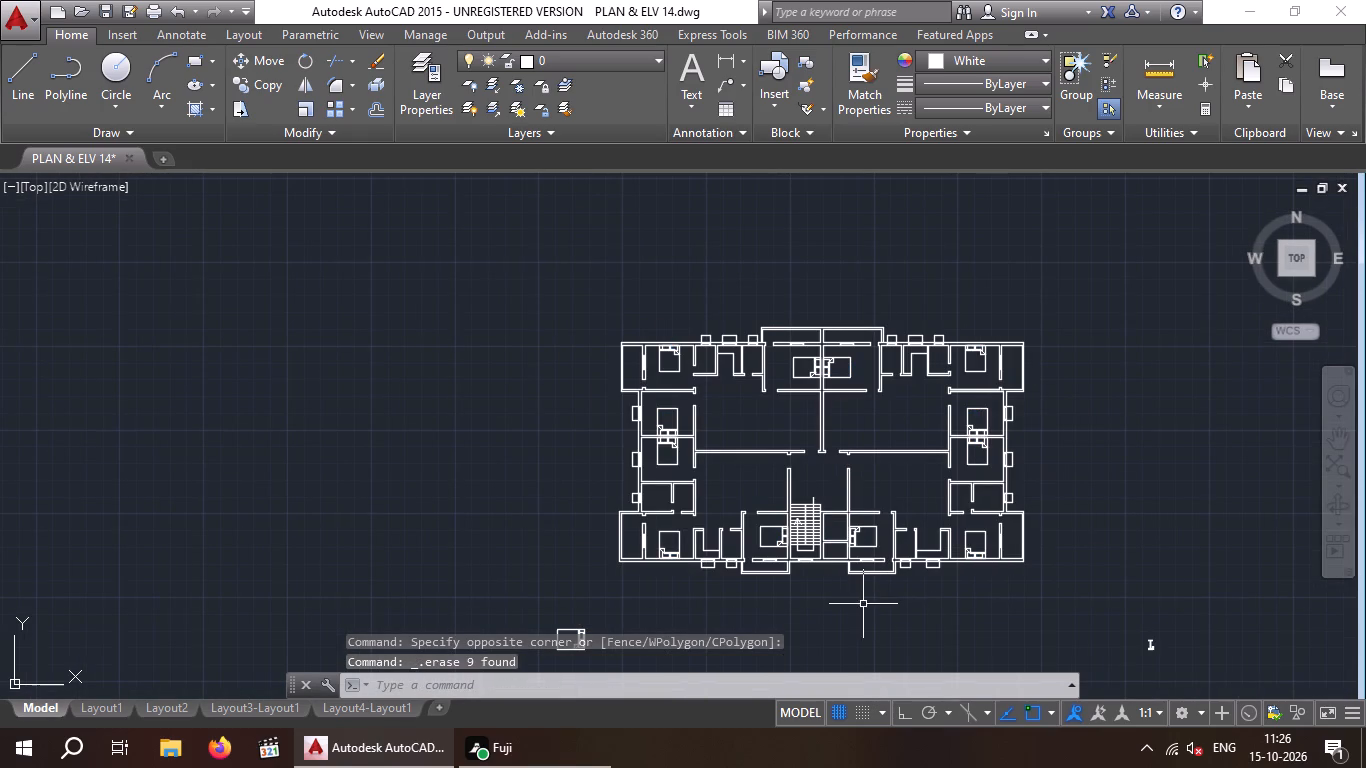
Delete the spare bed lying southwest of the apartment plan.
middle_click_drag(846, 611, 814, 542)
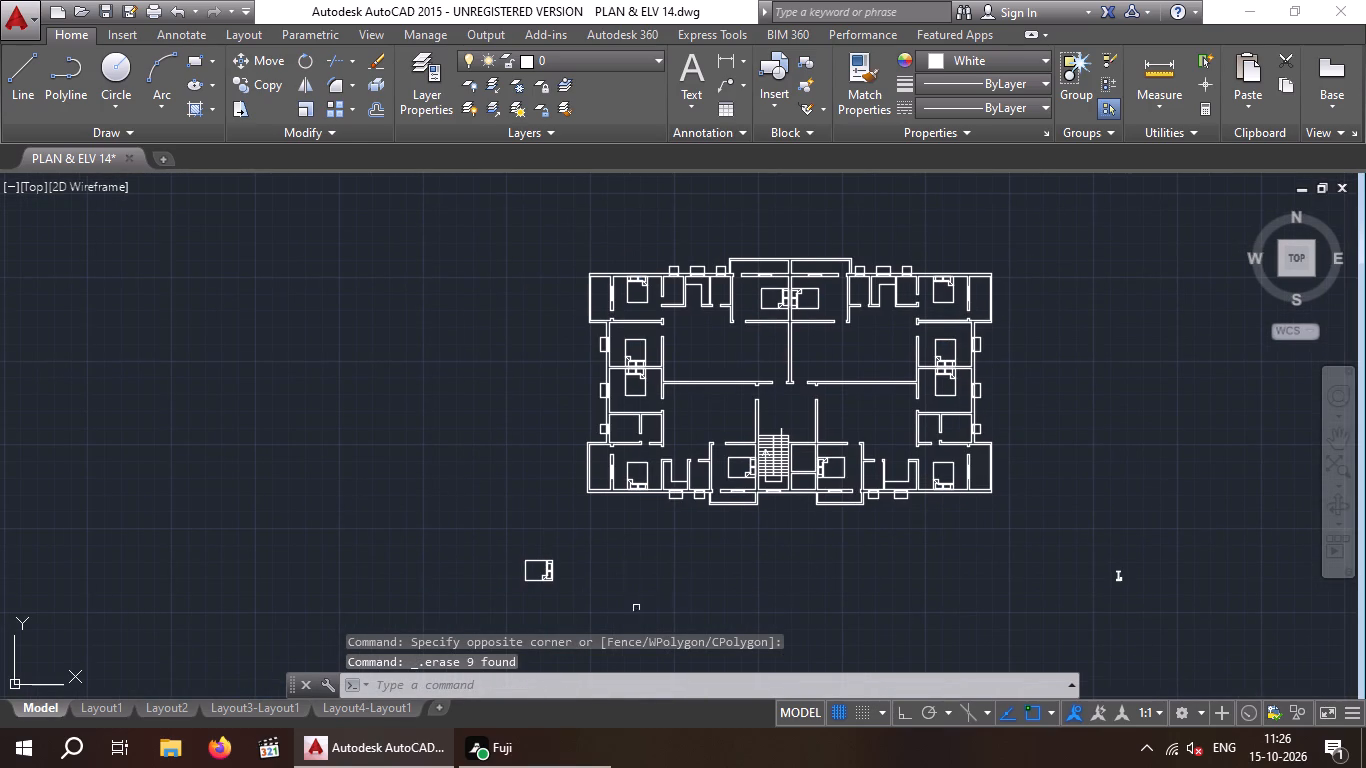
middle_click_drag(609, 596, 656, 557)
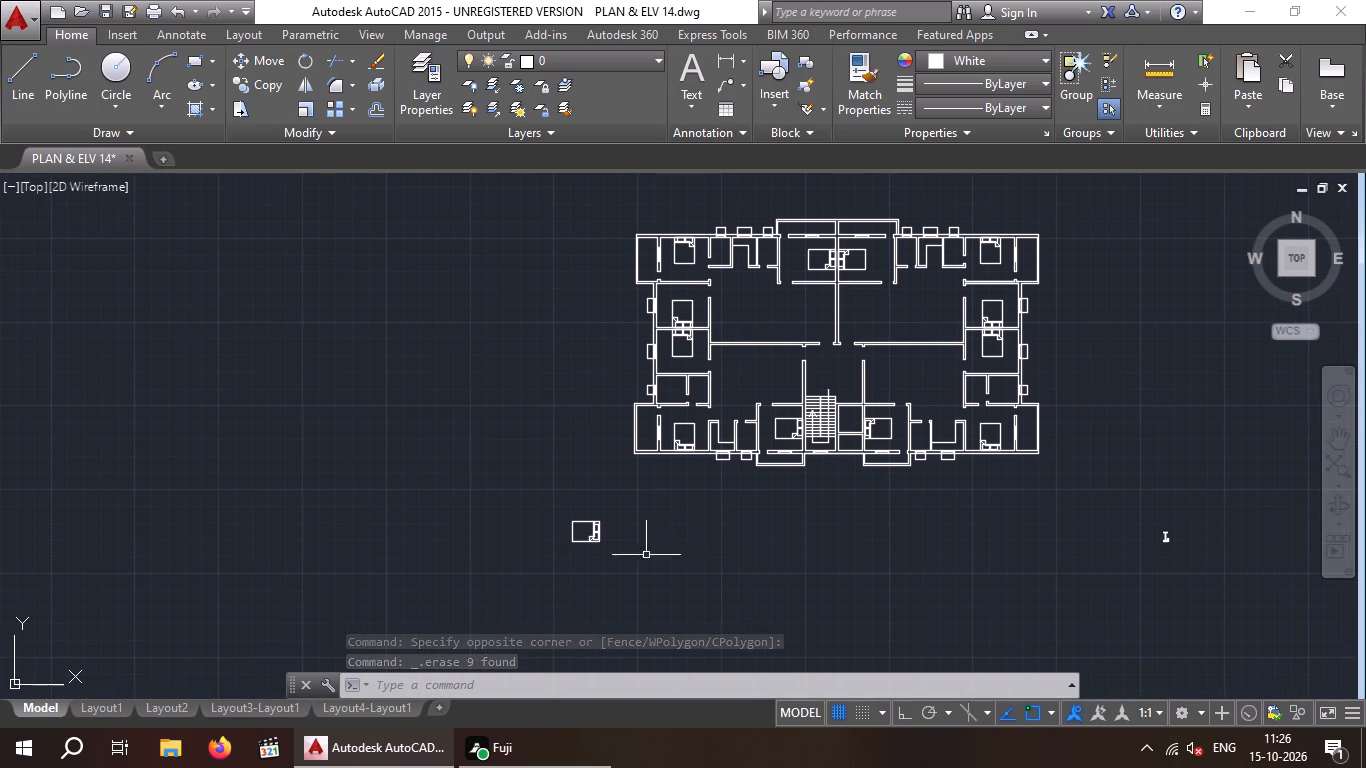
left_click_drag(617, 483, 669, 574)
left_click(458, 567)
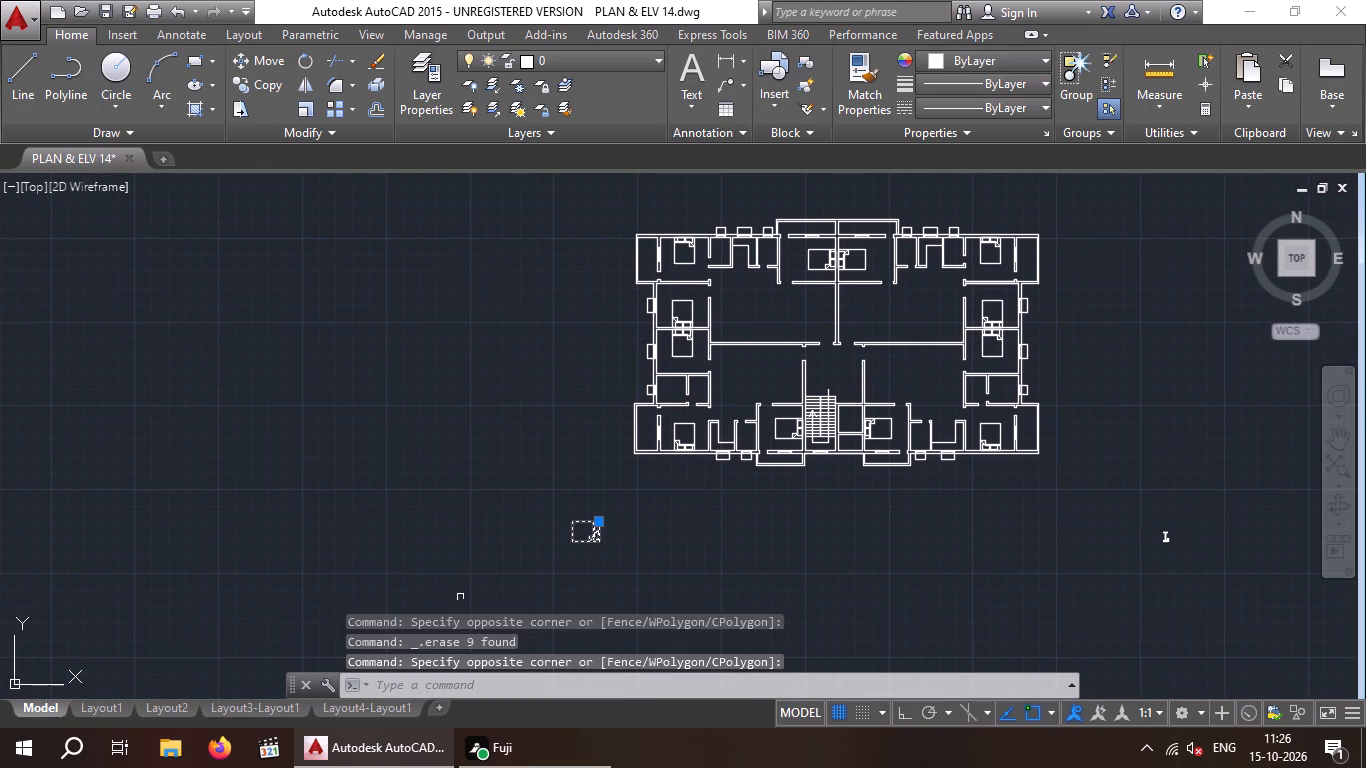
key("Delete")
key("Escape")
key("Escape")
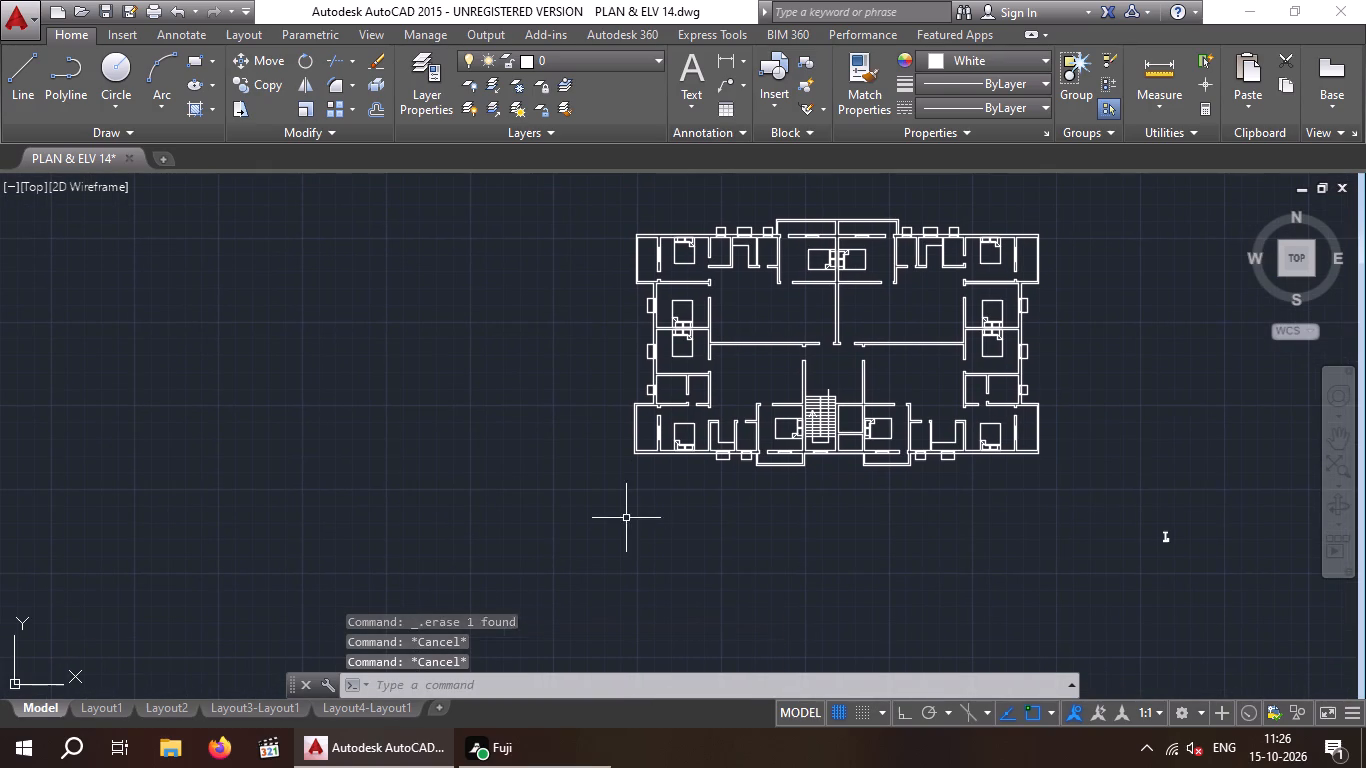
key("Escape")
Draw a short reference line upward from the inner north-wall midpoint of the west compartment in the small partitioned room above the southwest bedroom.
key("l")
key("Return")
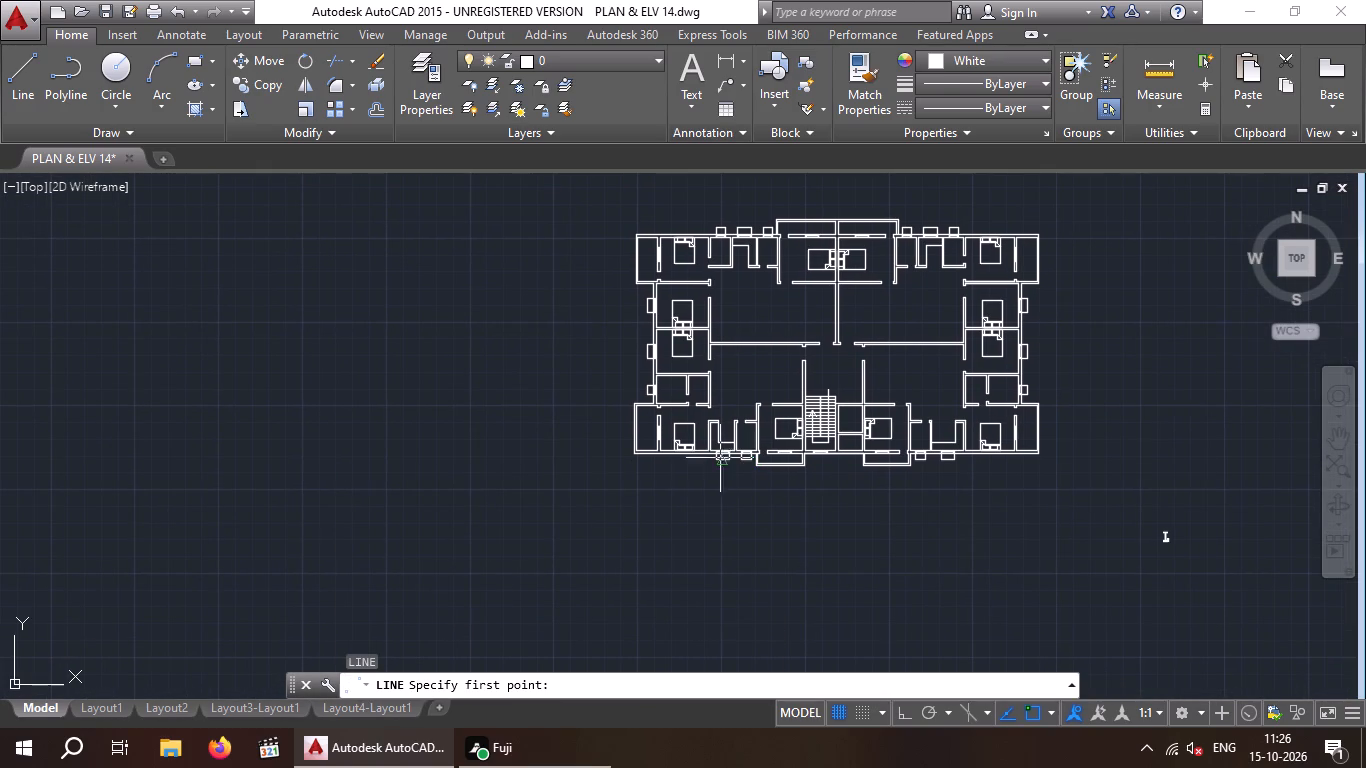
scroll(653, 383, "up", 3)
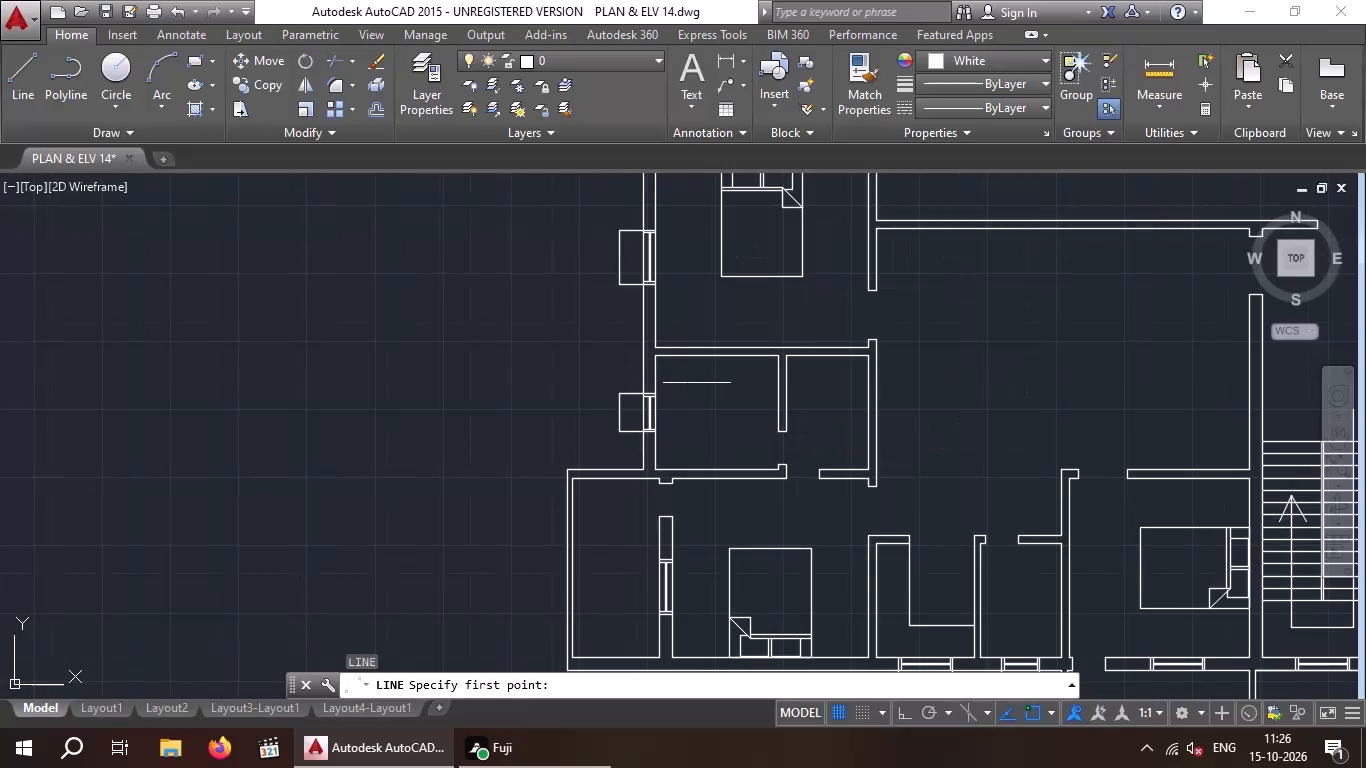
scroll(722, 388, "up", 1)
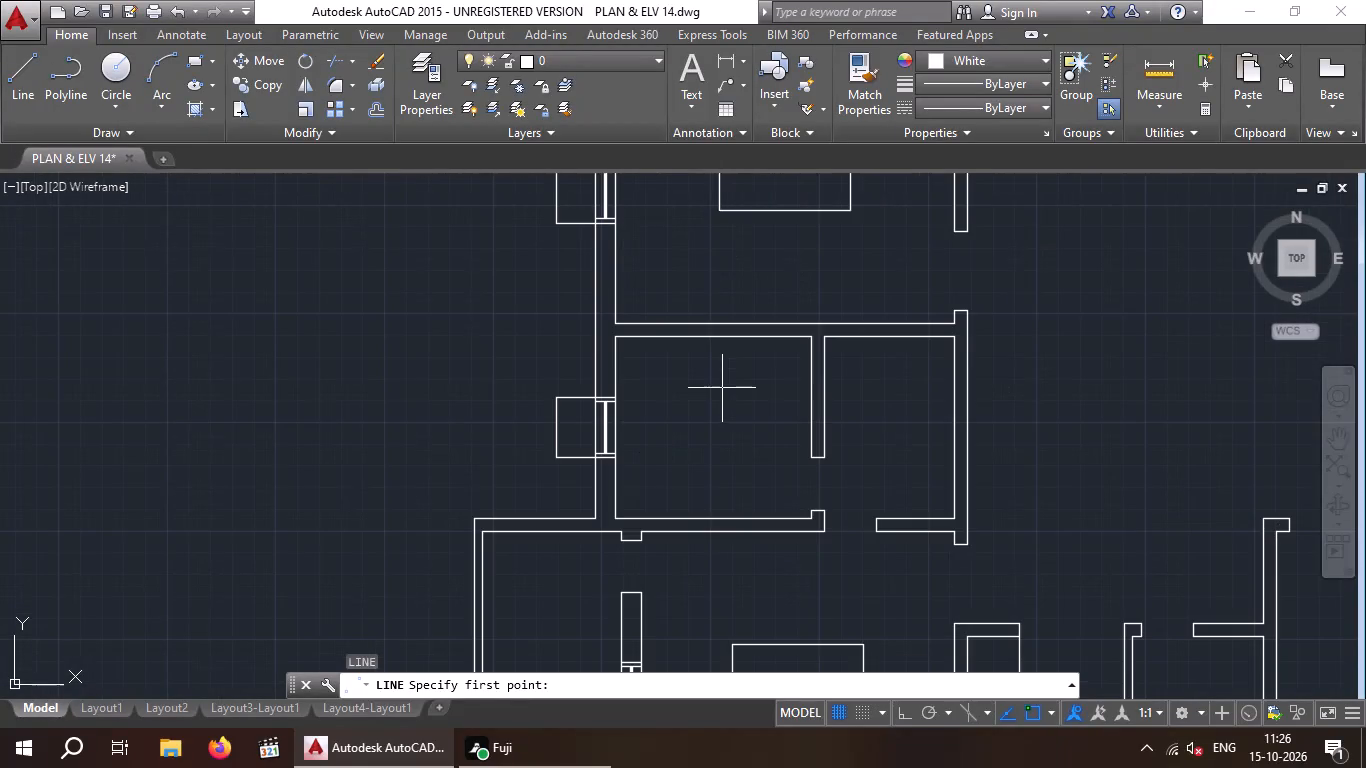
left_click(713, 339)
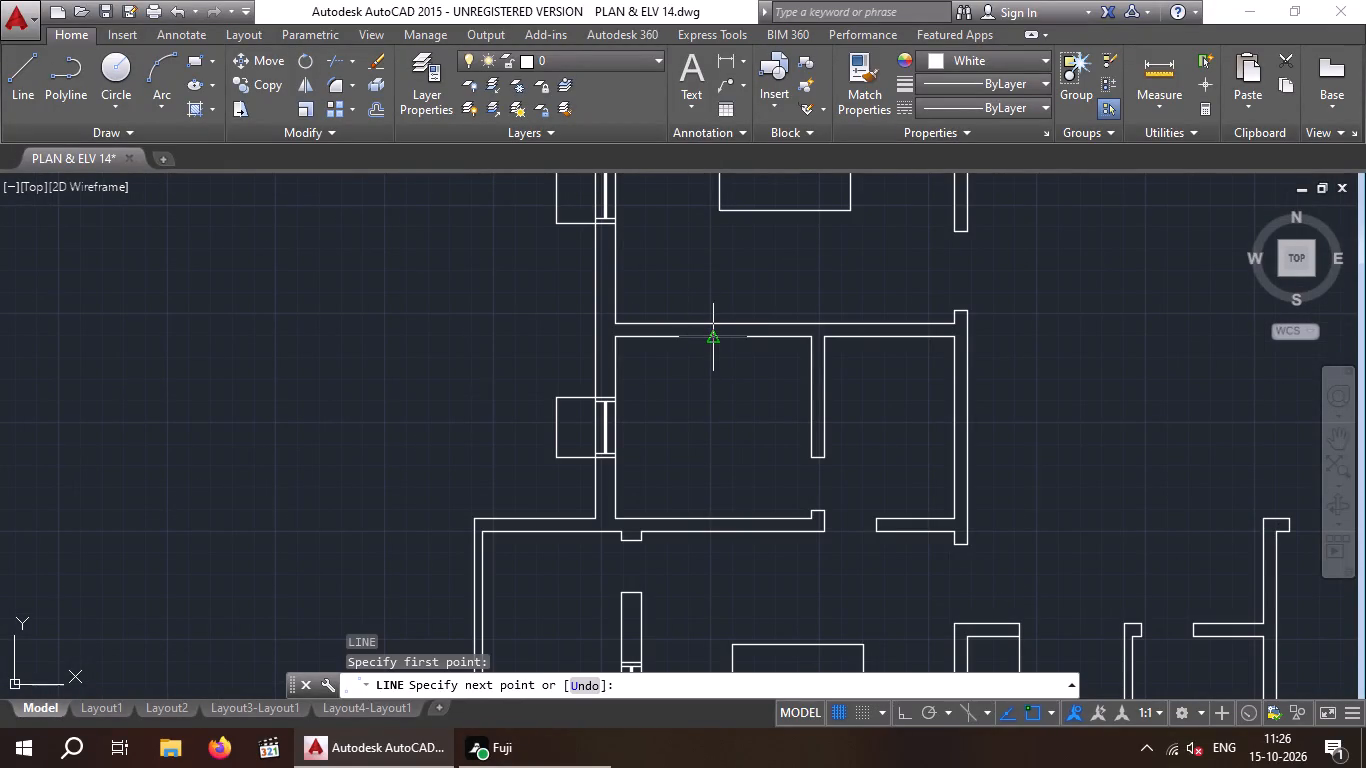
left_click(721, 285)
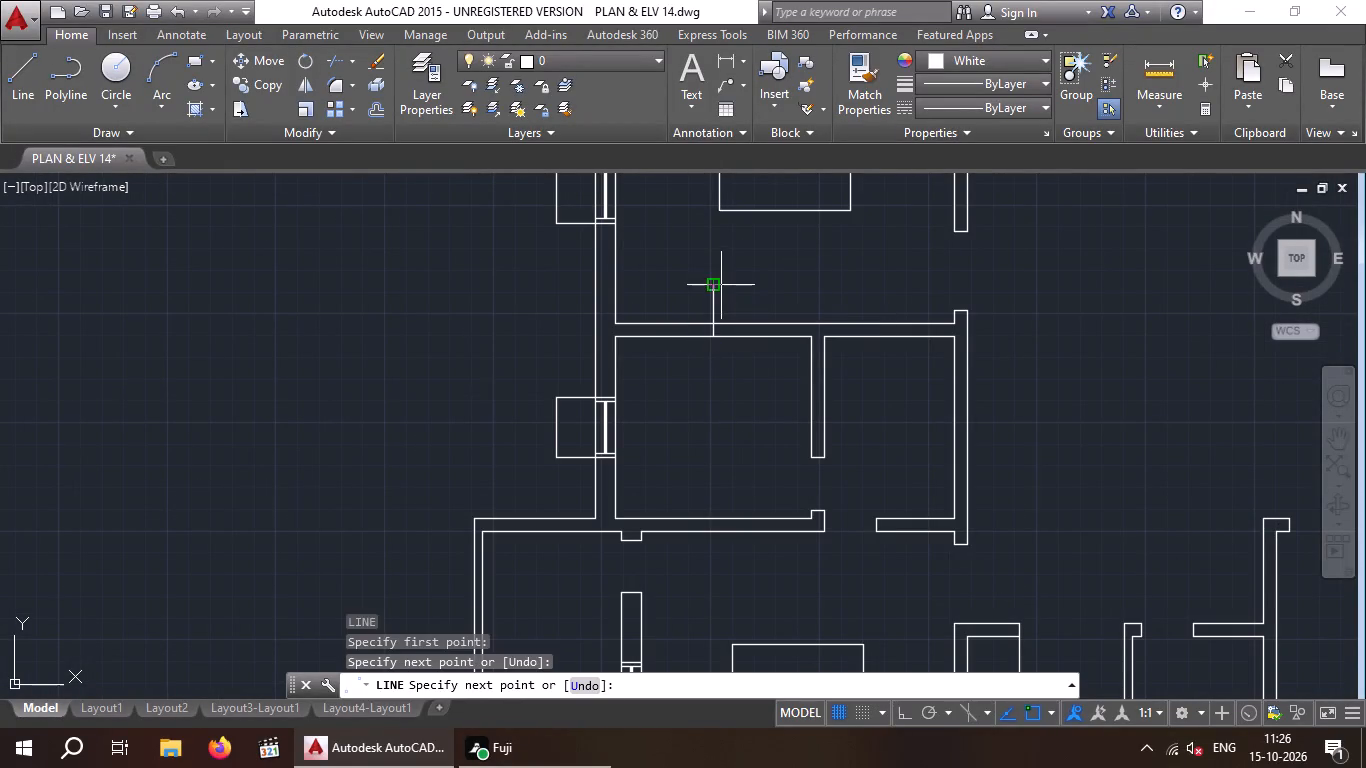
key("space")
scroll(725, 388, "down", 1)
right_click_drag(763, 415, 772, 425)
scroll(762, 425, "down", 2)
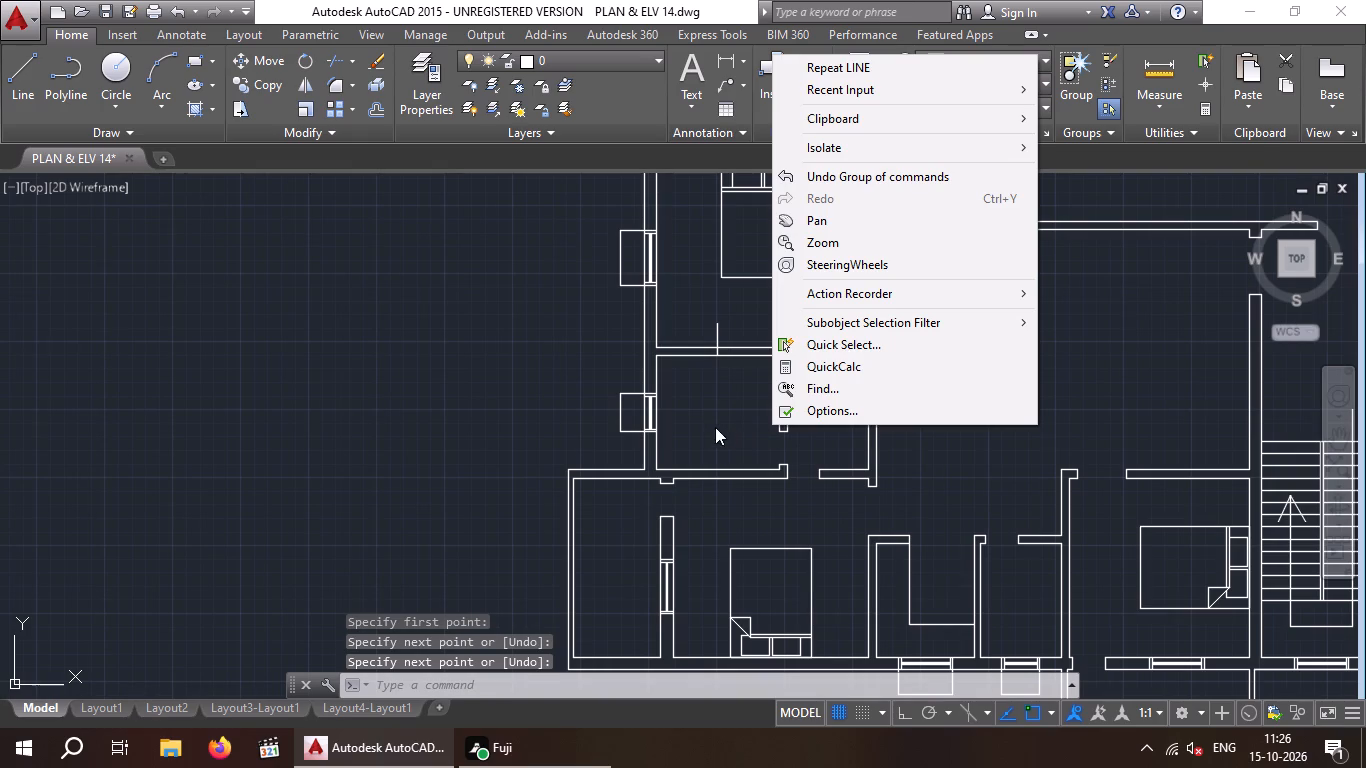
left_click(477, 370)
scroll(528, 373, "down", 2)
key("space")
left_click(489, 385)
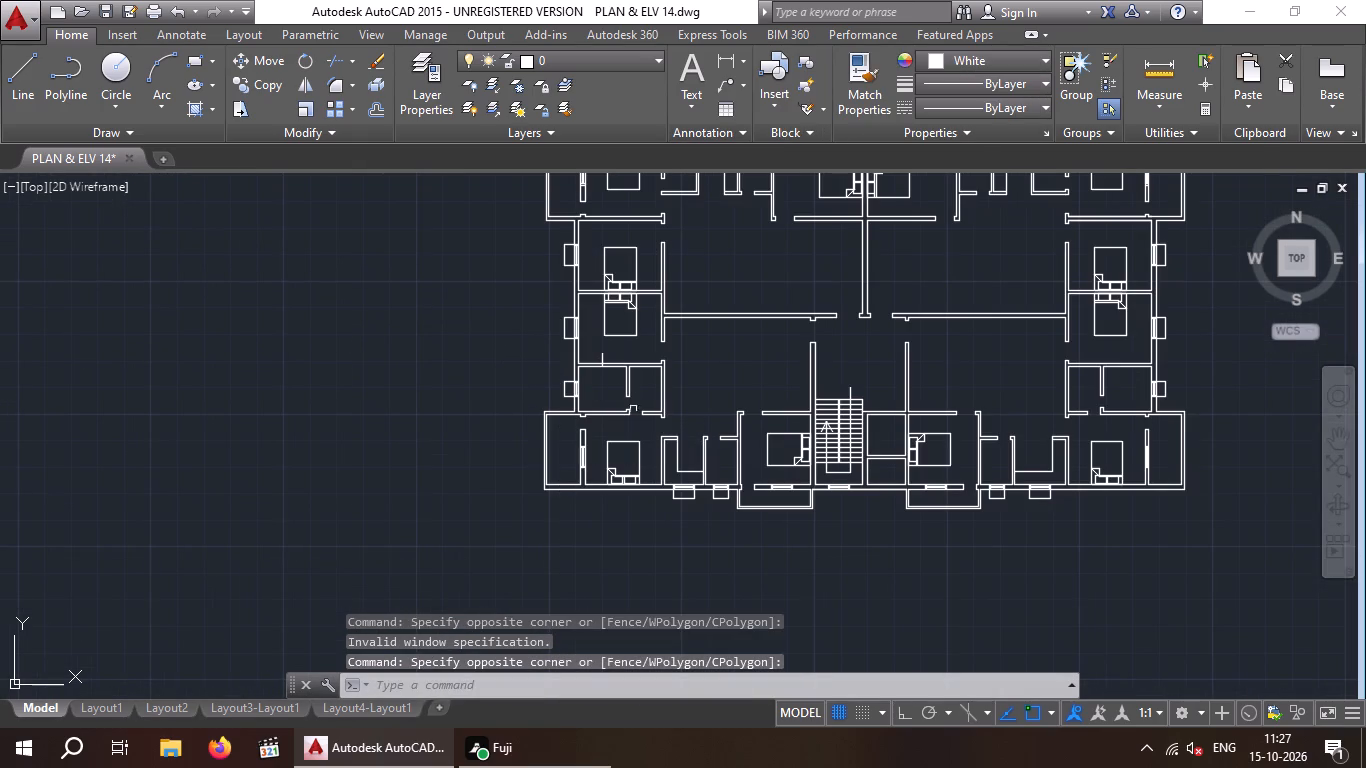
Draw a matching short reference line upward from the inner north-wall midpoint of the east compartment in the small room above the southeast bedroom.
middle_click_drag(631, 412, 323, 450)
key("space")
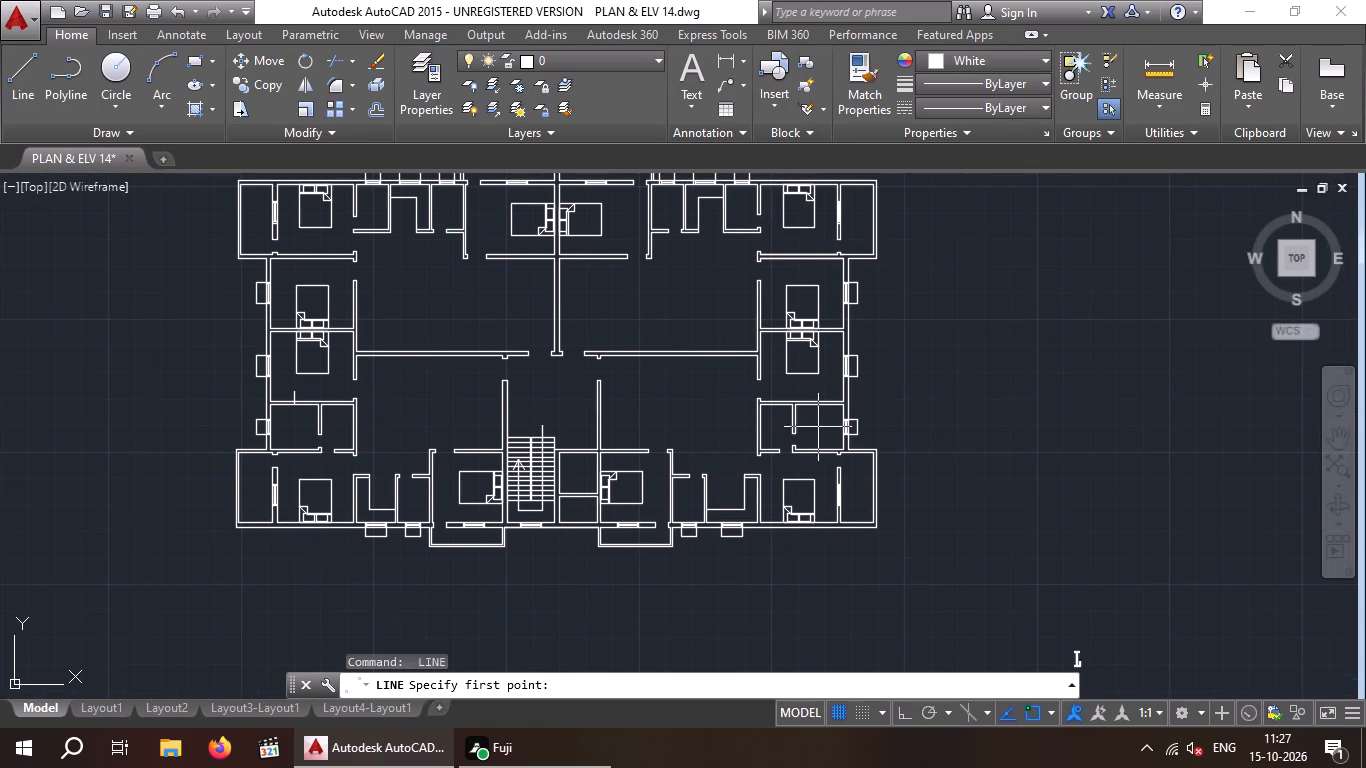
scroll(819, 427, "up", 3)
left_click(818, 337)
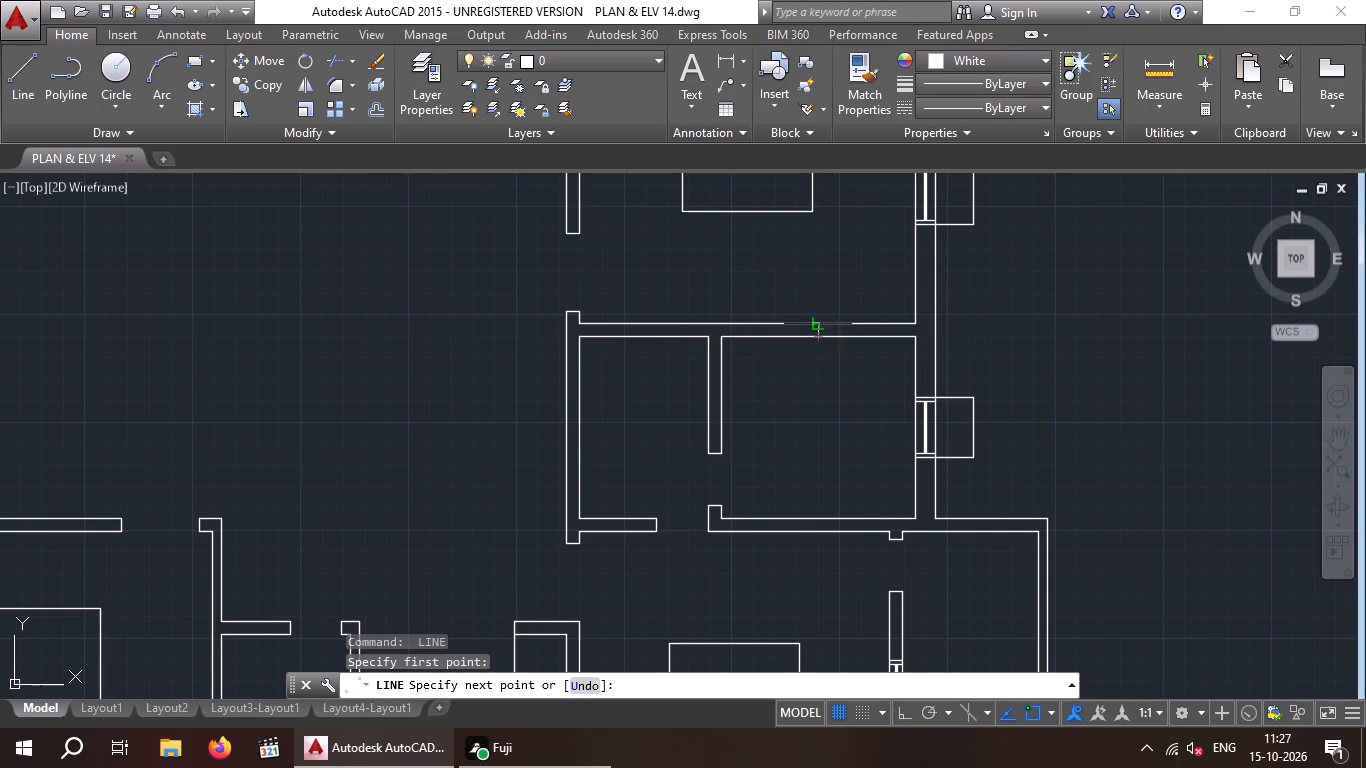
left_click(822, 288)
key("space")
scroll(821, 391, "down", 3)
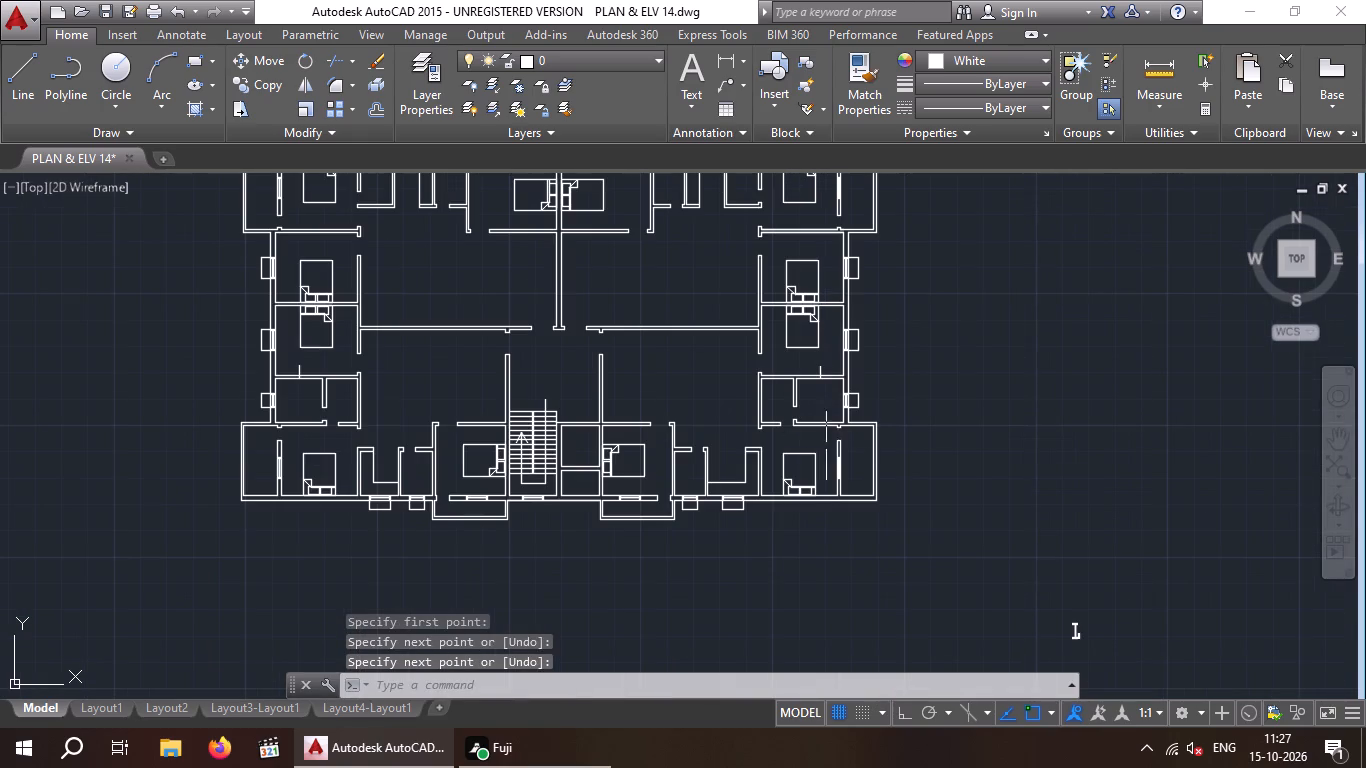
middle_click(805, 421)
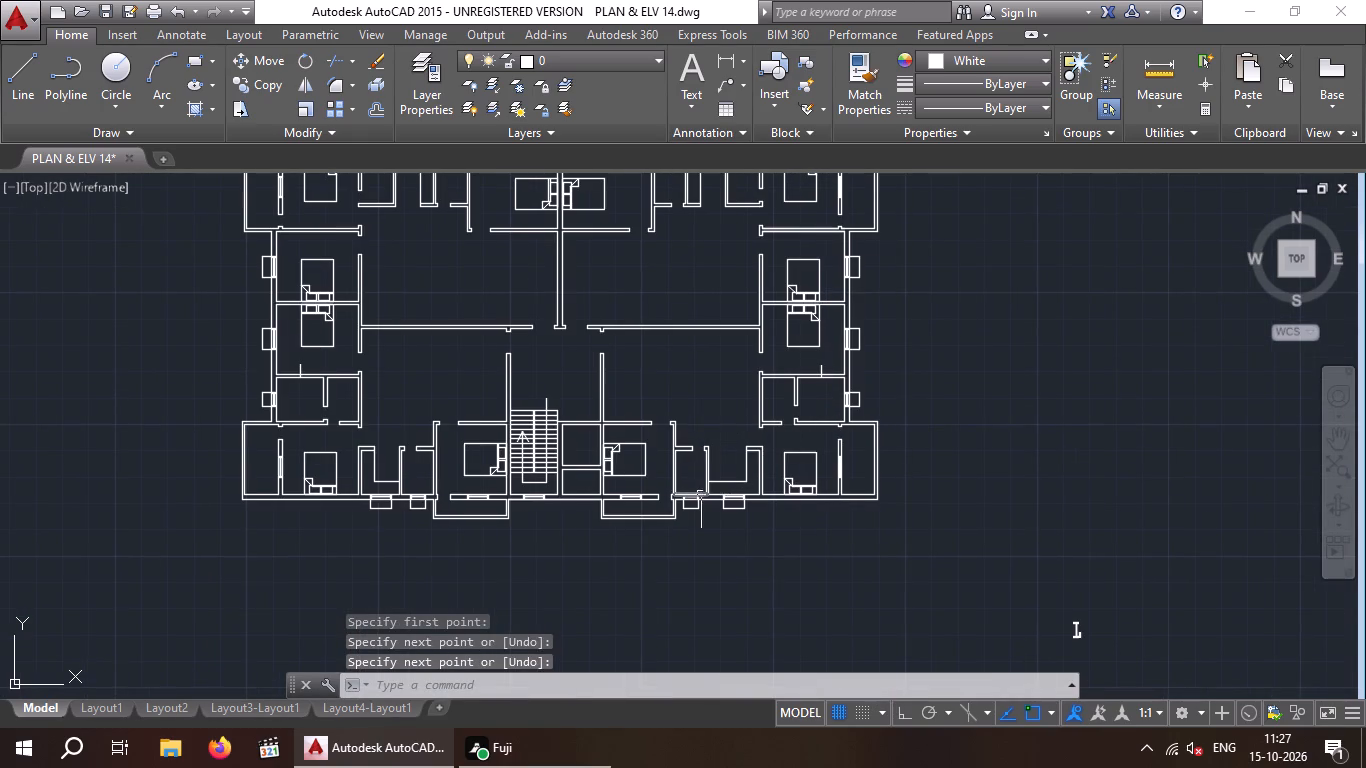
With Ortho on, draw a vertical reference line southward from the inner south-wall midpoint of the small windowed room west of the southeast kitchen.
scroll(696, 485, "up", 3)
key("space")
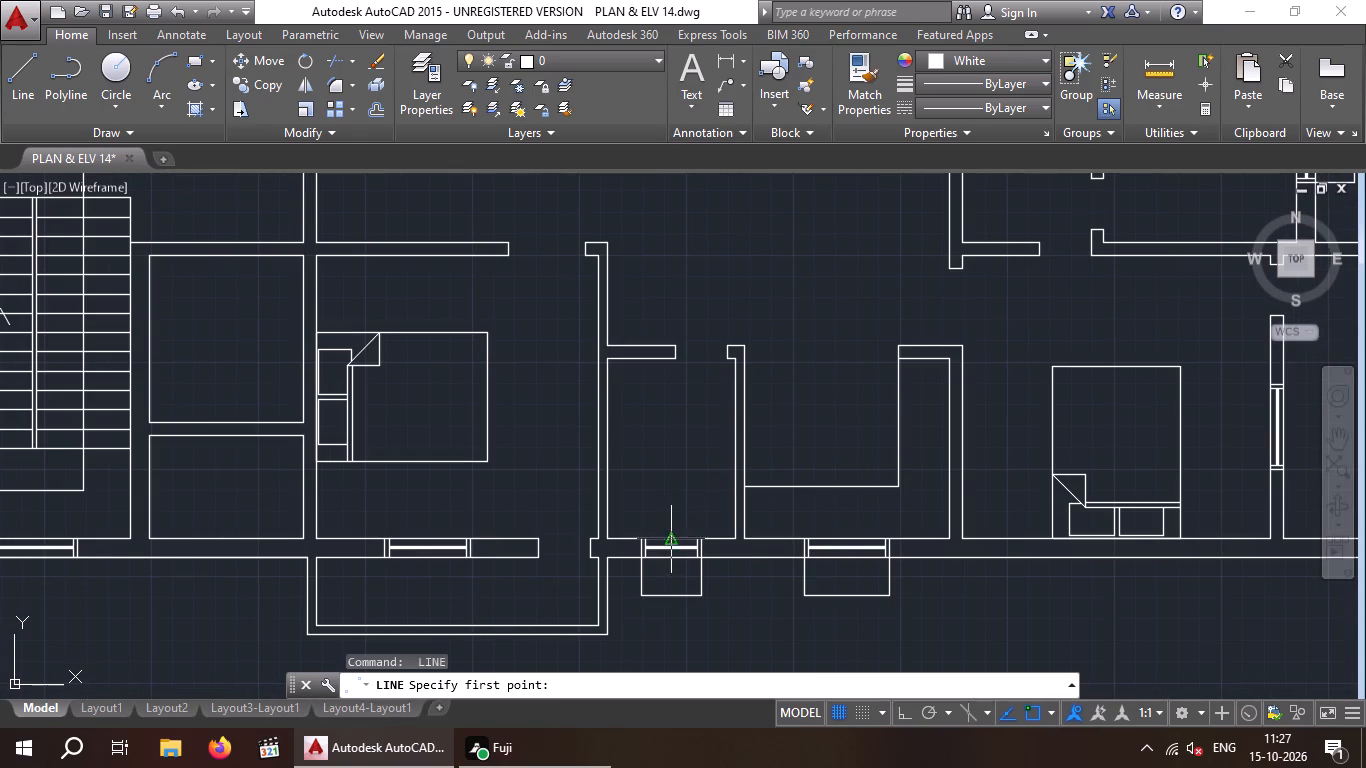
scroll(670, 537, "up", 2)
left_click(670, 543)
scroll(690, 580, "down", 4)
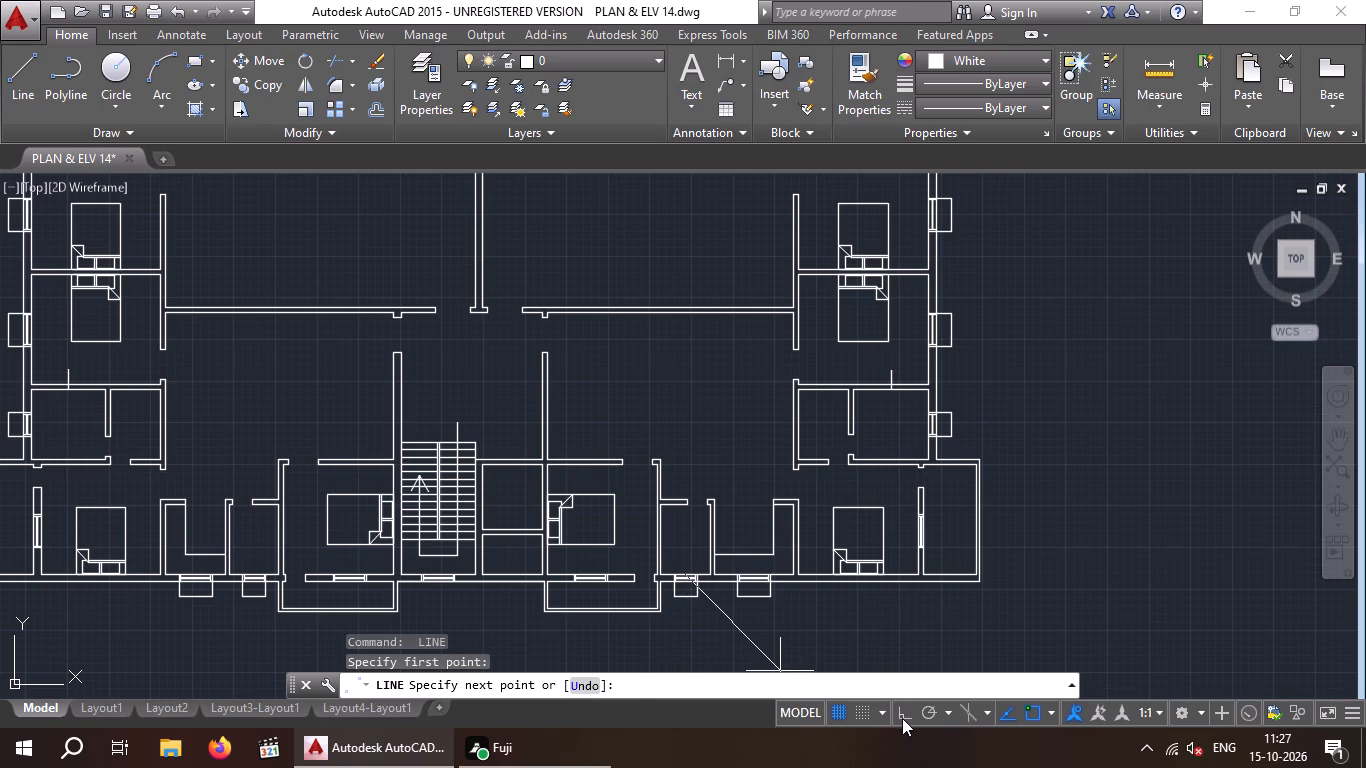
left_click(902, 718)
left_click(686, 627)
key("space")
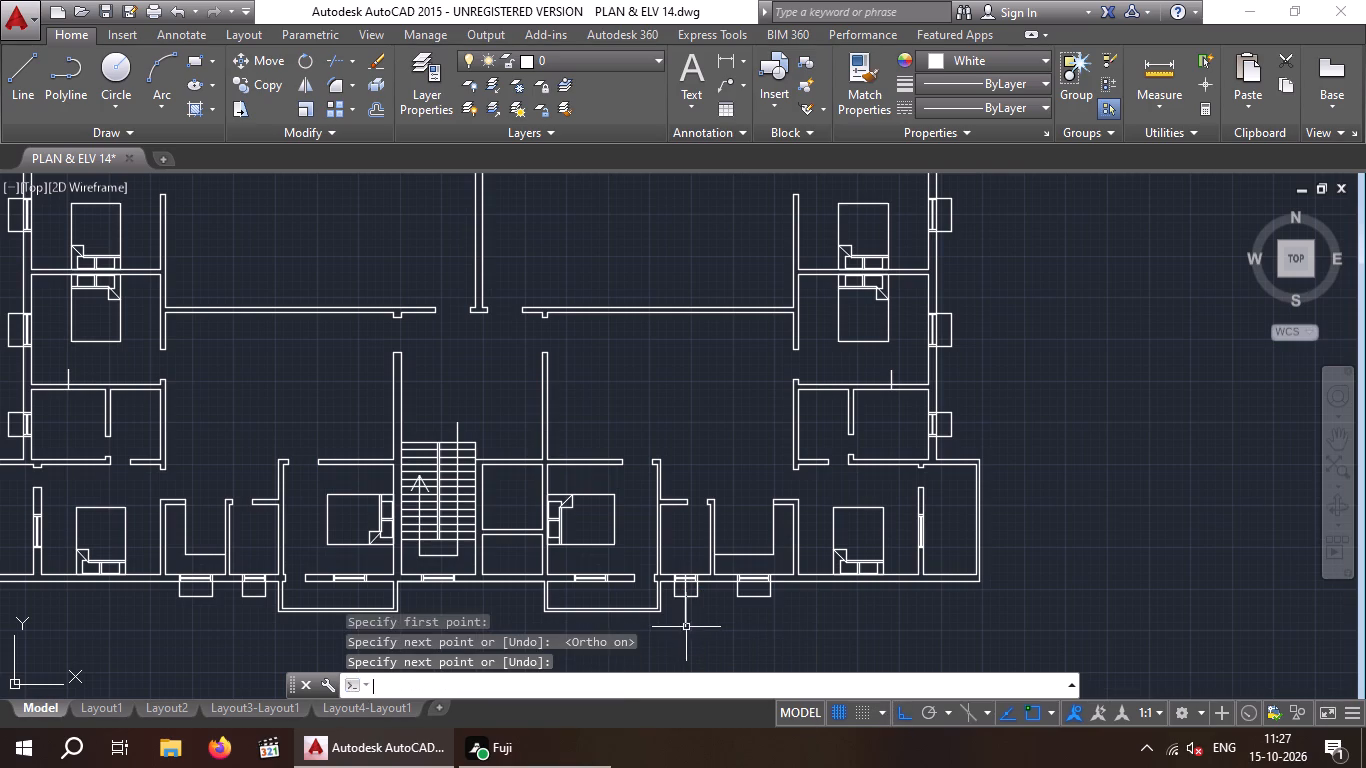
Draw a vertical reference line southward from the inner south-wall midpoint of the small windowed room east of the southwest kitchen.
scroll(665, 616, "down", 2)
middle_click_drag(490, 590, 528, 495)
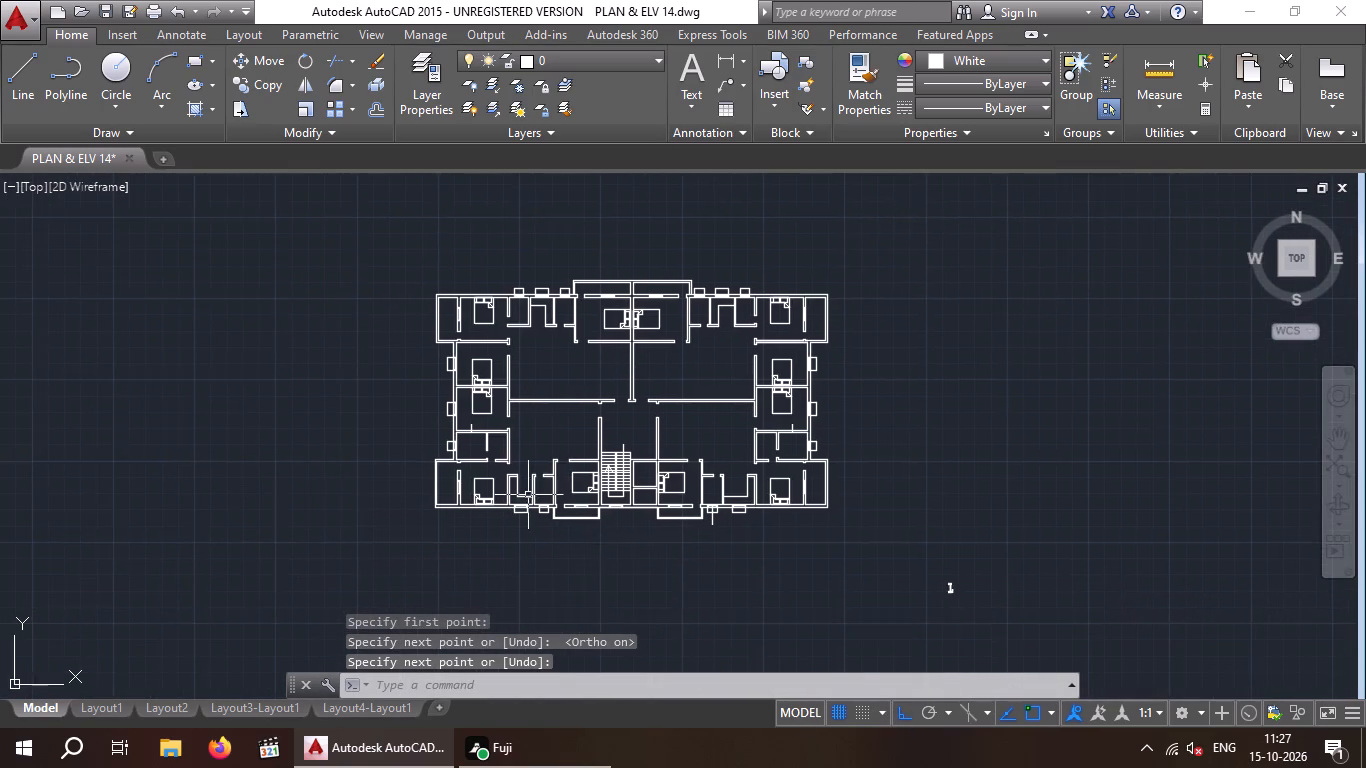
scroll(531, 507, "up", 4)
key("space")
left_click_drag(591, 500, 591, 554)
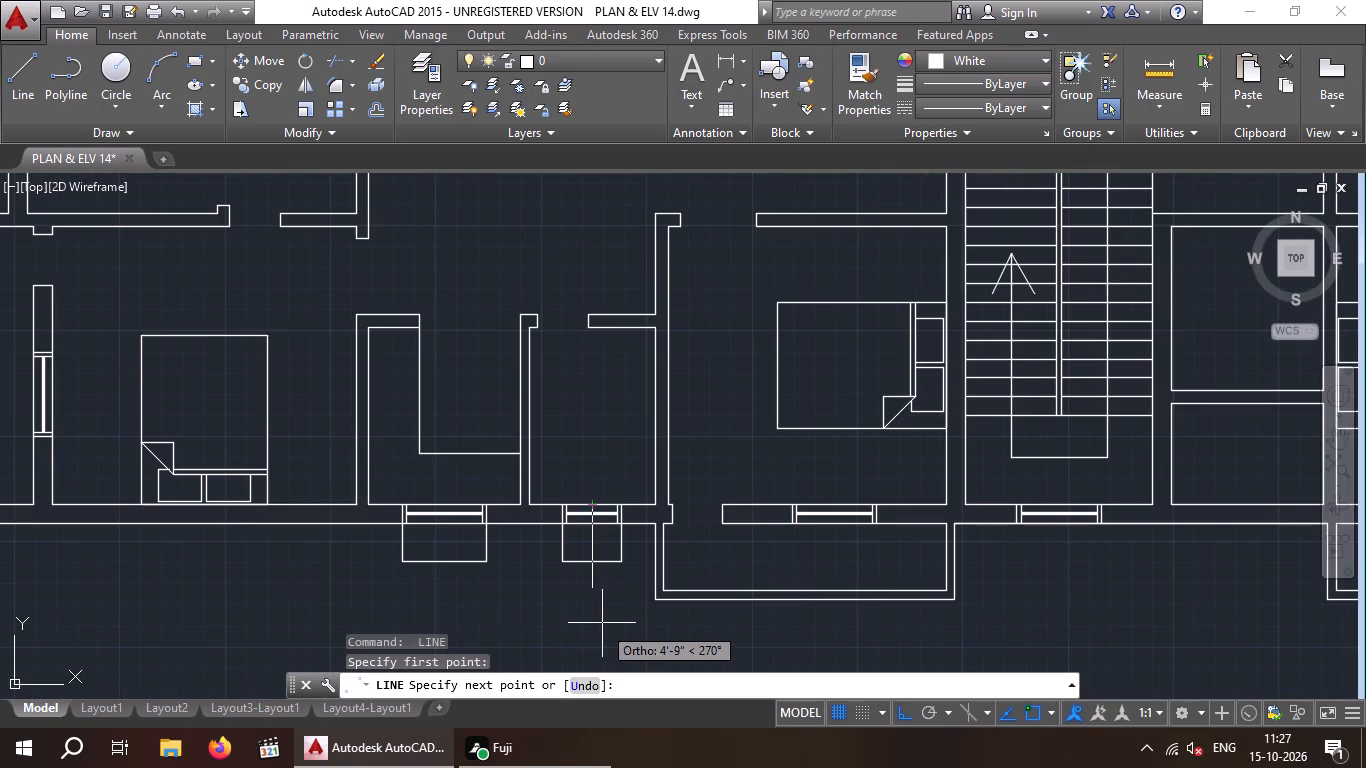
left_click(596, 613)
key("space")
scroll(594, 598, "down", 3)
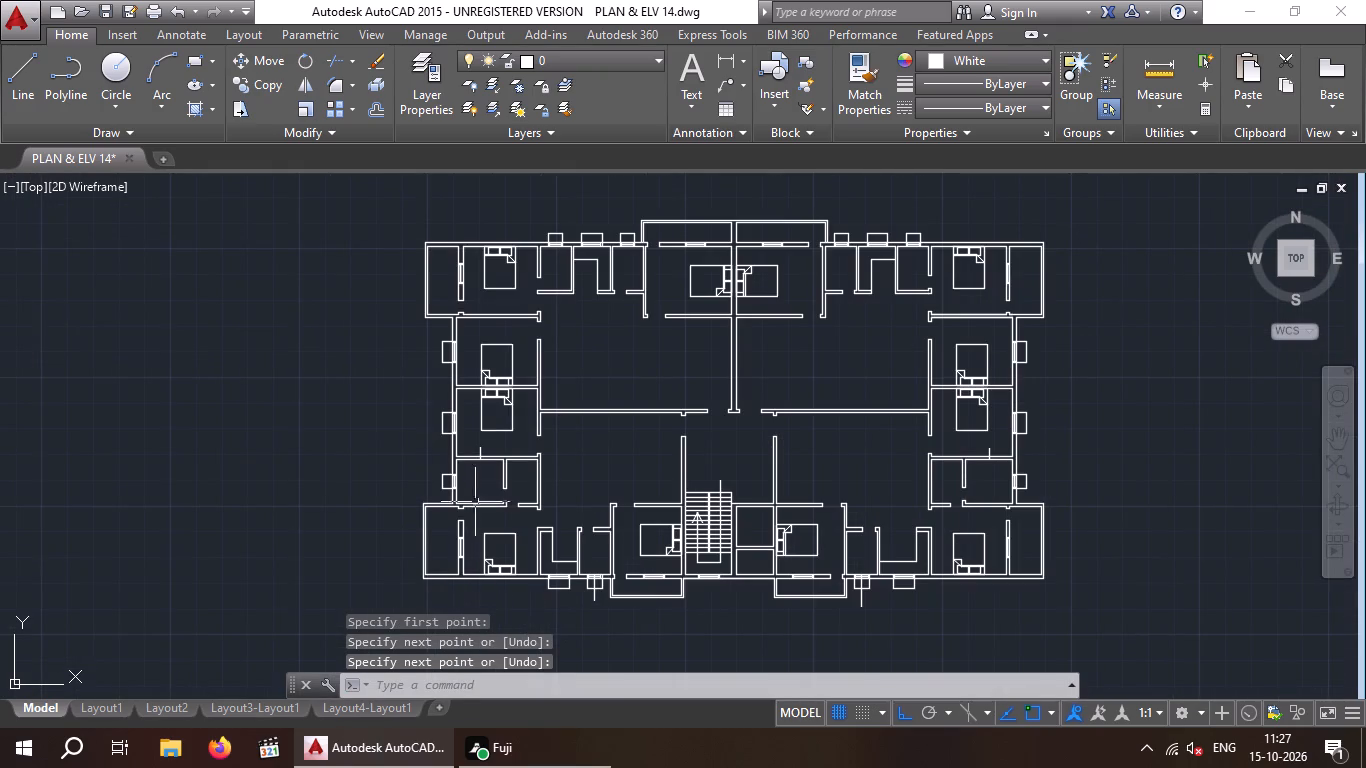
Draw vertical reference lines northward from the inner north-wall midpoints of the two small windowed rooms on either side of the northwest kitchen.
middle_click_drag(584, 455, 550, 533)
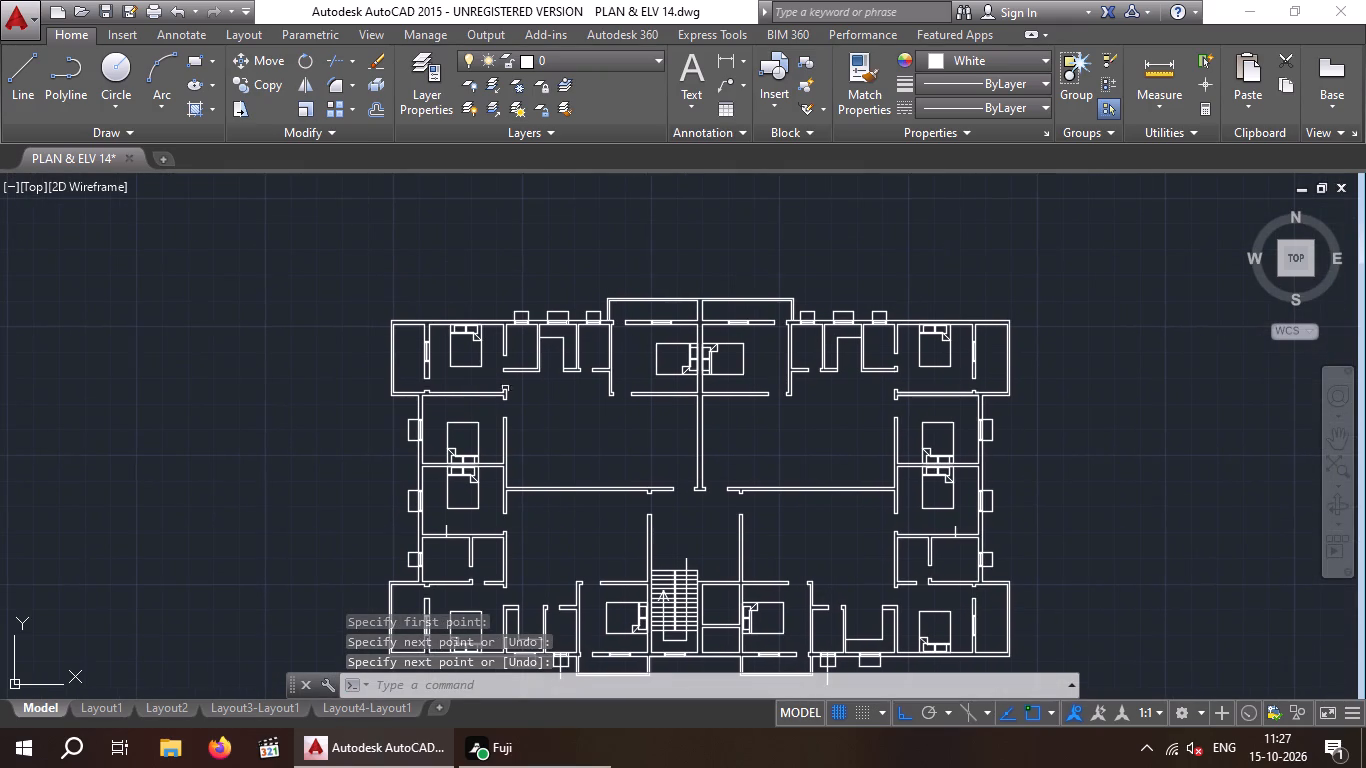
scroll(532, 329, "up", 3)
middle_click_drag(511, 339, 506, 442)
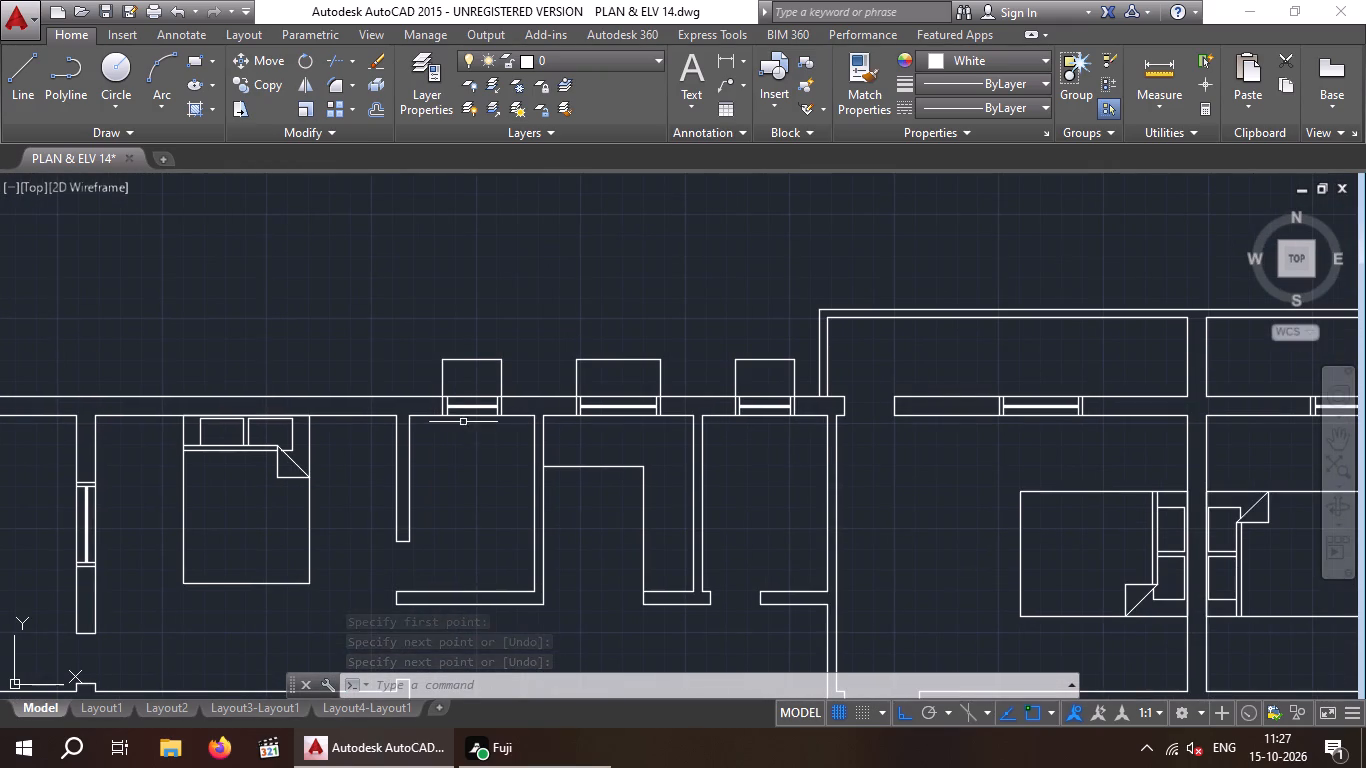
key("space")
left_click_drag(474, 415, 474, 416)
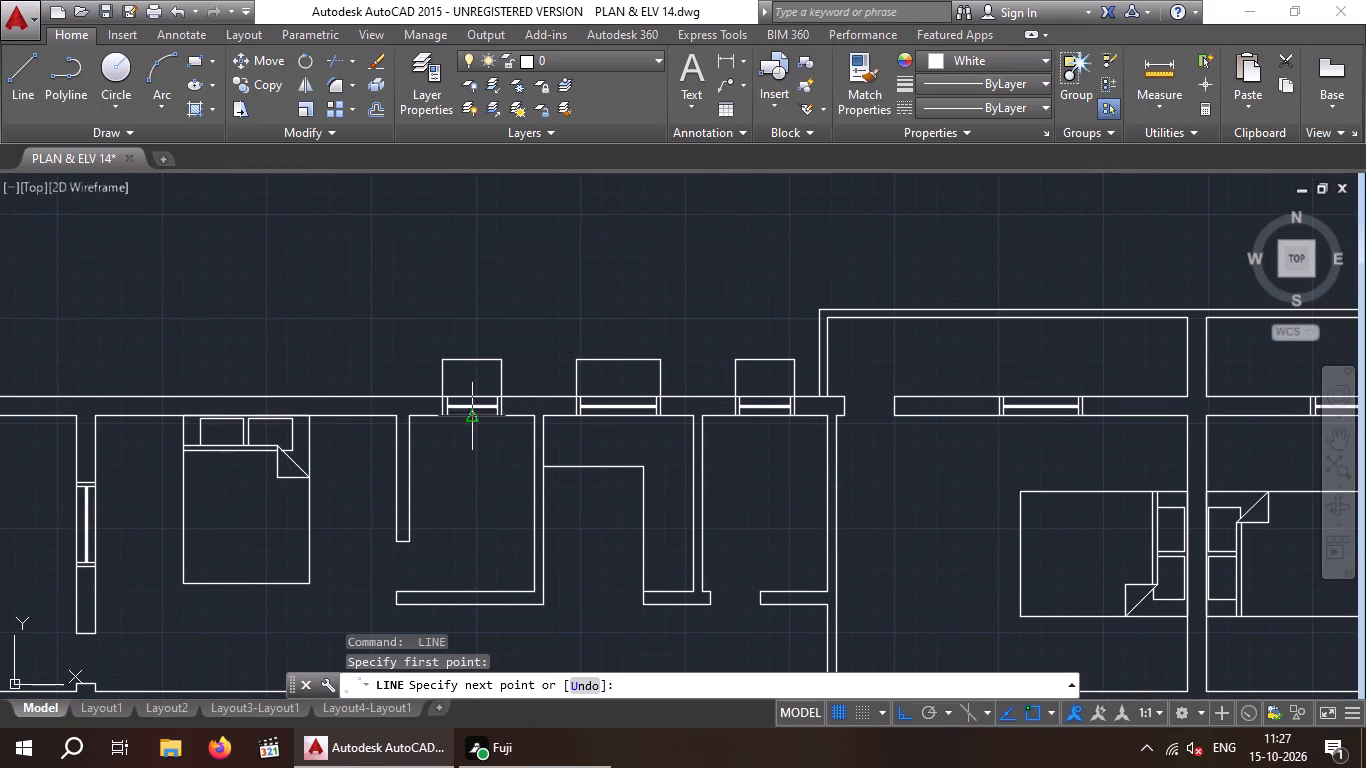
left_click_drag(474, 416, 474, 402)
left_click(481, 228)
key("space")
key("space")
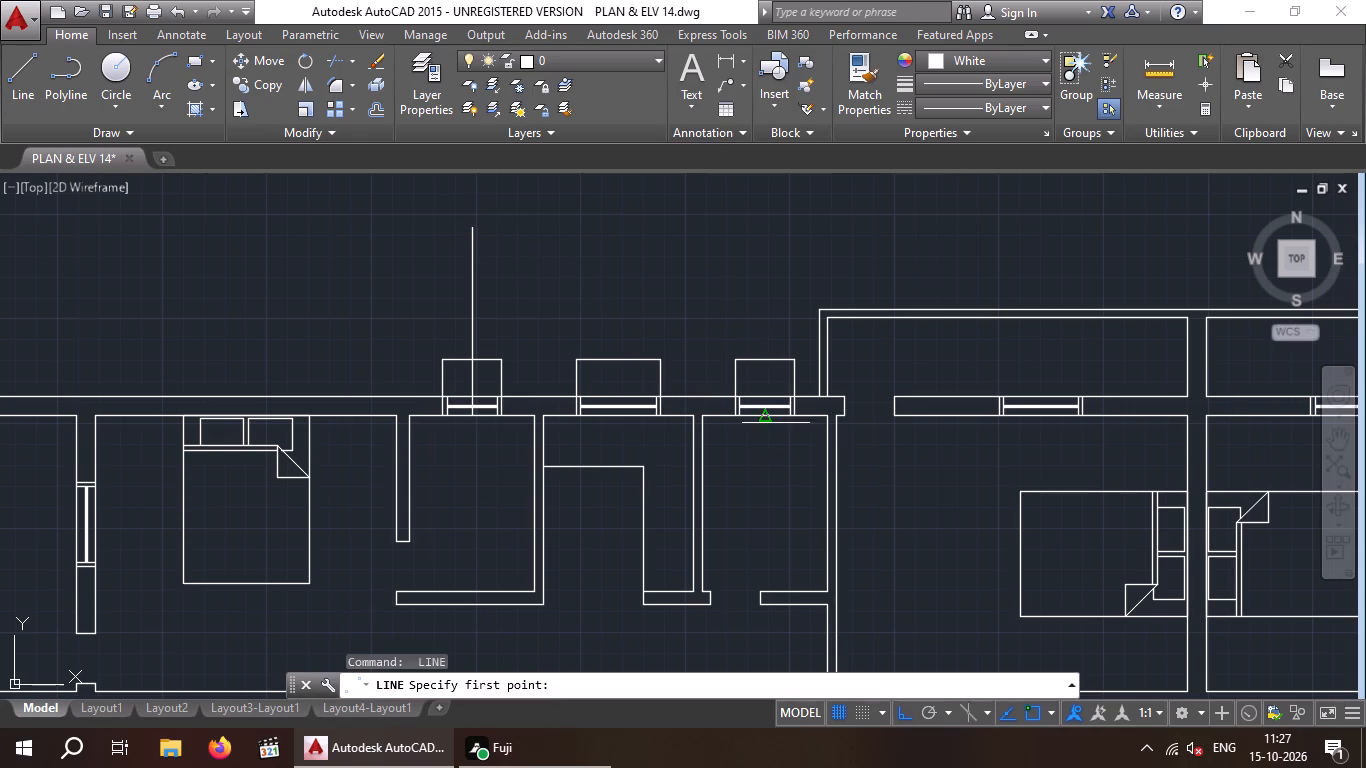
left_click_drag(765, 418, 774, 361)
left_click(757, 262)
key("space")
scroll(742, 279, "down", 2)
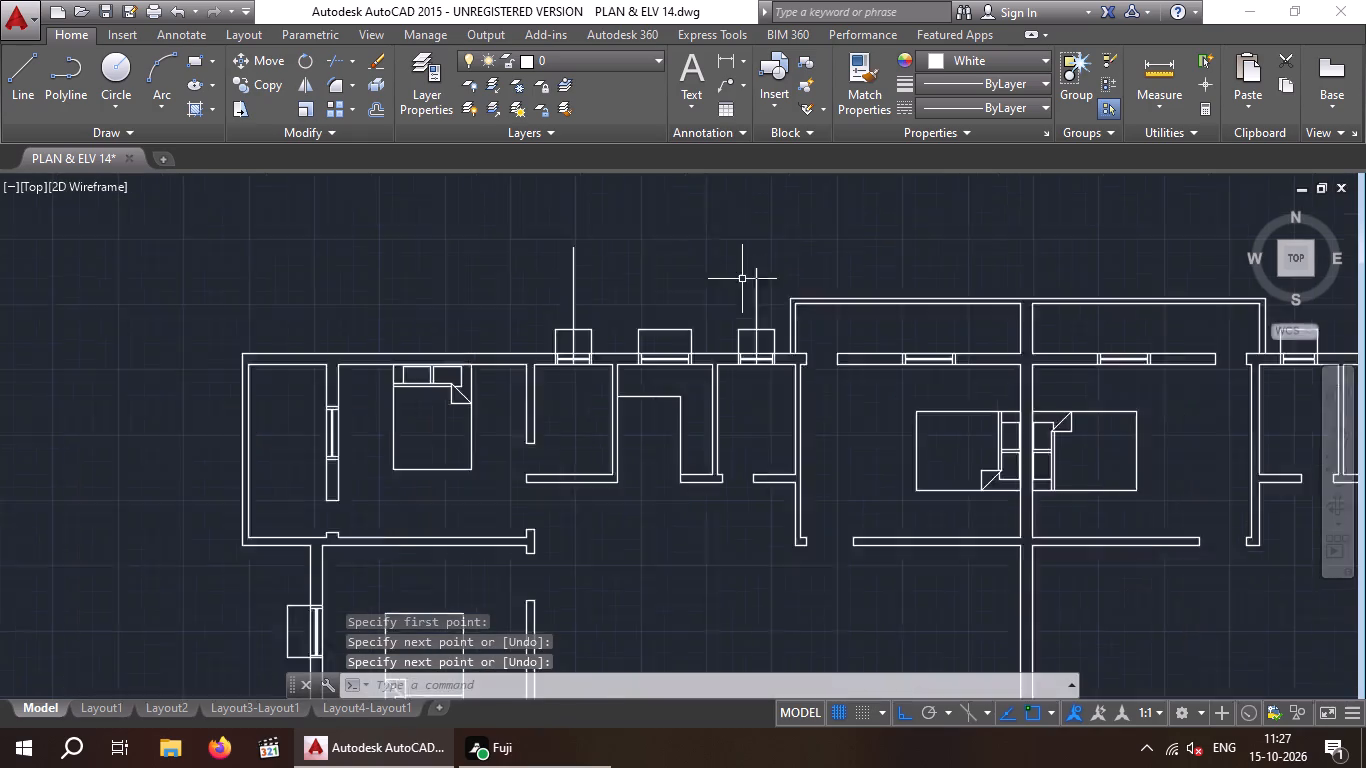
Draw vertical reference lines, the first about 4'-7" long, northward from the inner north-wall midpoints of the two small rooms flanking the northeast kitchen.
scroll(742, 279, "down", 1)
middle_click_drag(943, 308, 493, 299)
scroll(525, 297, "up", 3)
key("space")
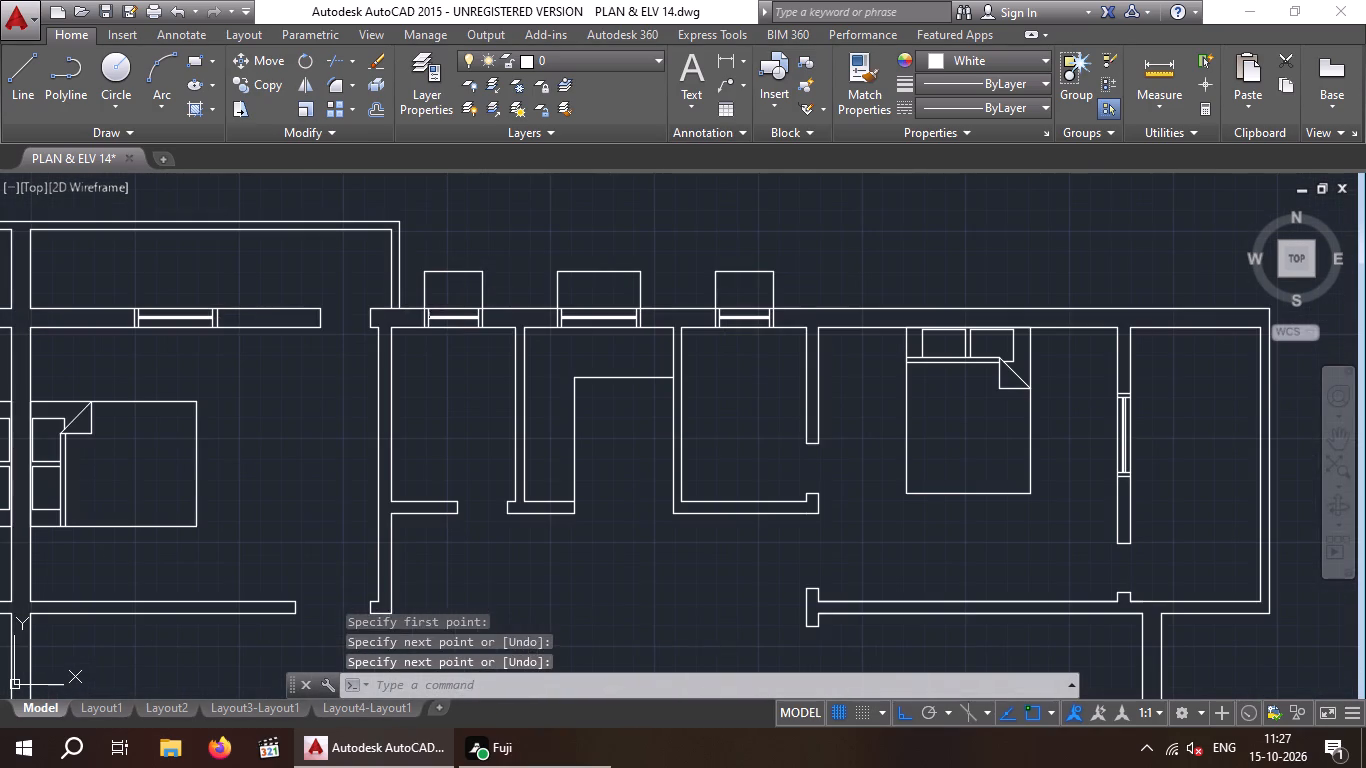
left_click_drag(451, 328, 451, 273)
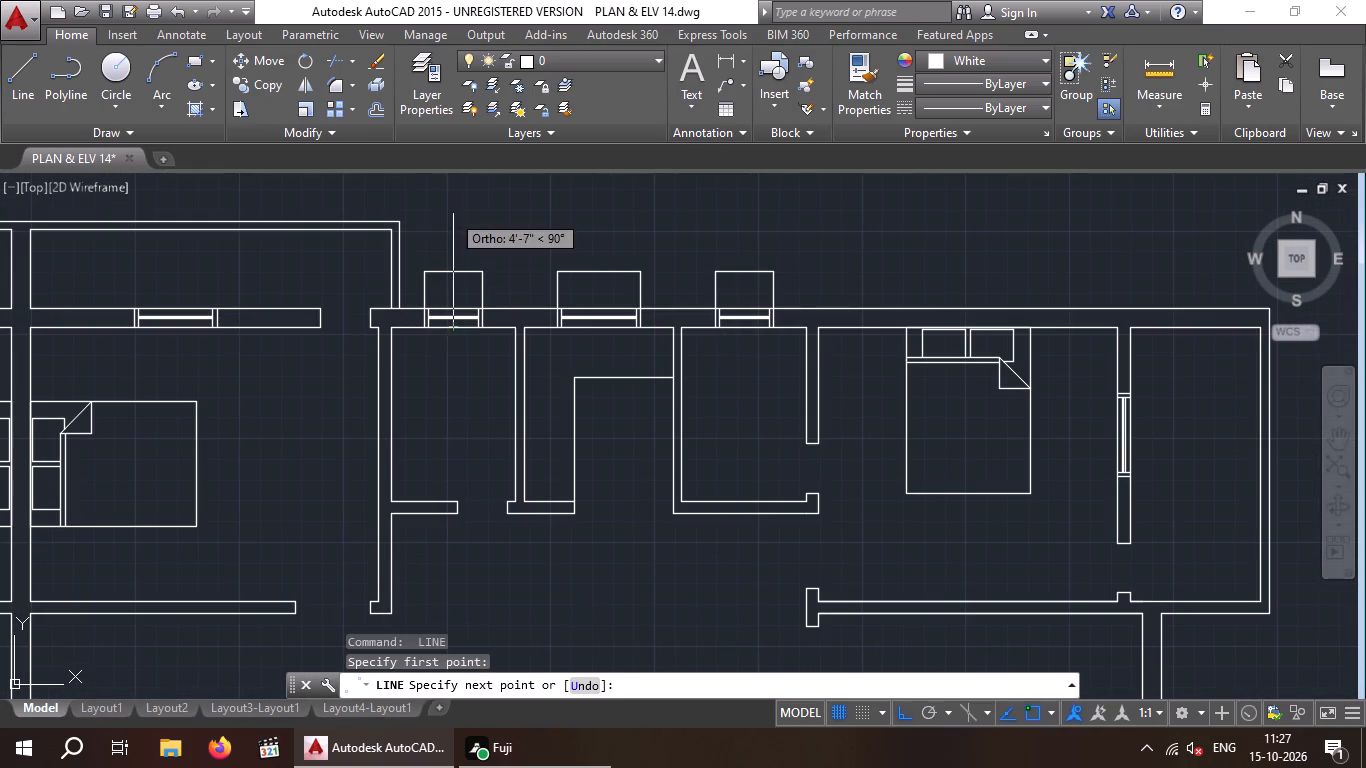
left_click(451, 213)
key("space")
key("space")
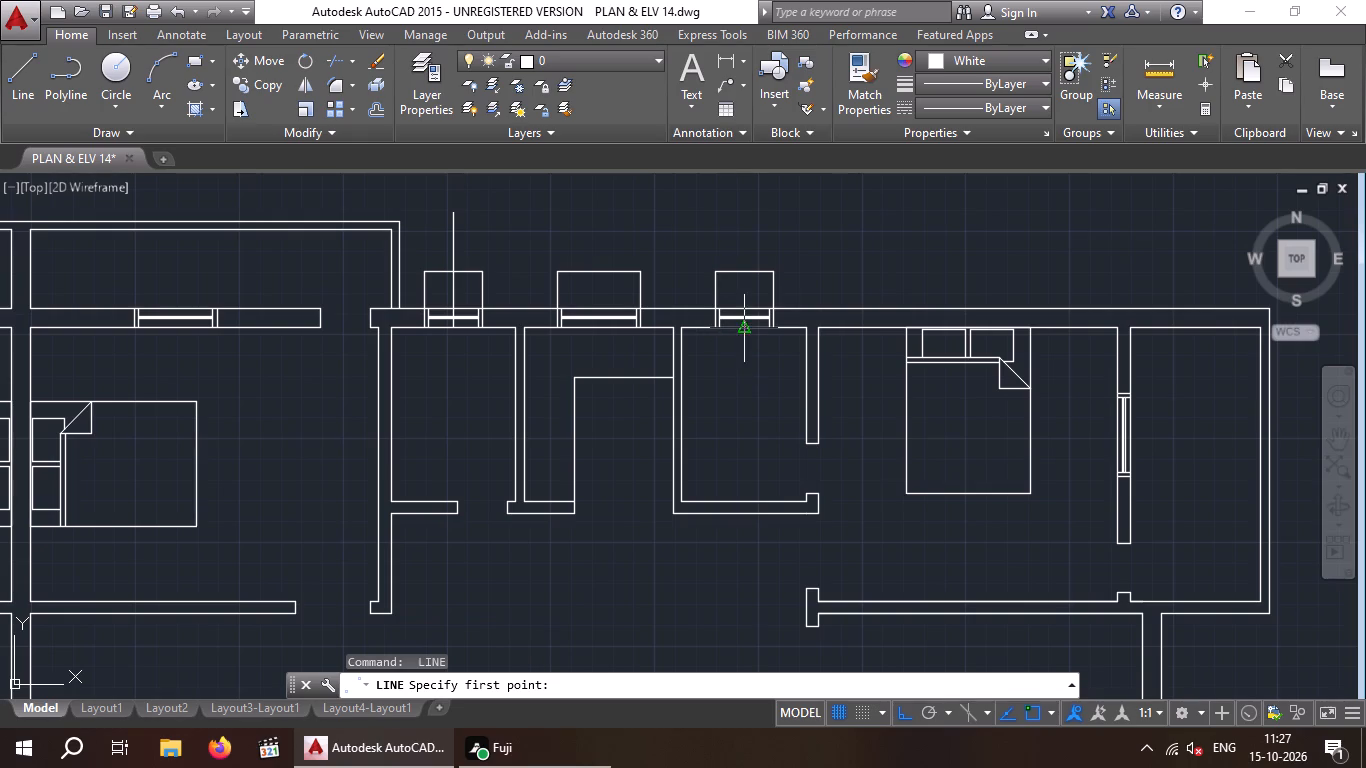
left_click(747, 329)
left_click(743, 209)
key("space")
scroll(731, 281, "down", 2)
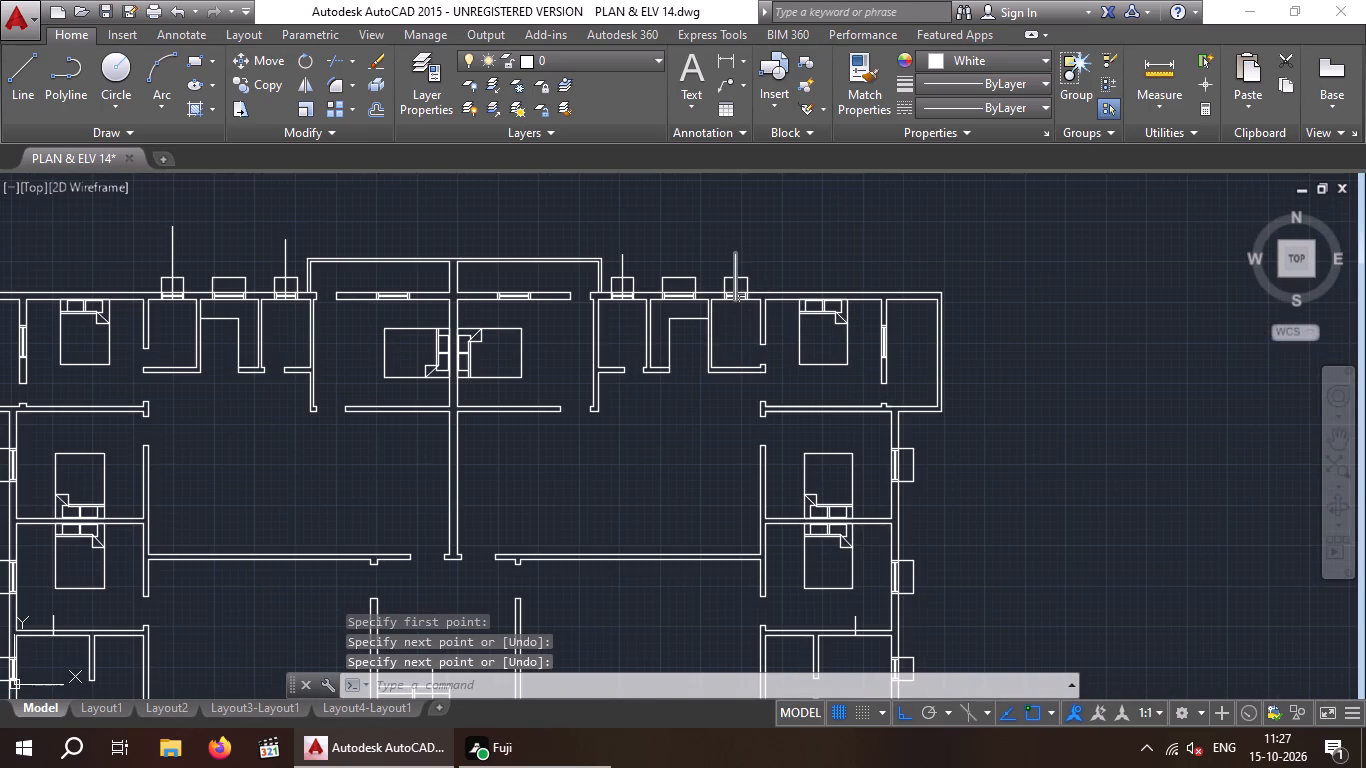
Look through the other house plans in the drawing for a toilet fixture to reuse in the apartment plan.
middle_click_drag(770, 317, 881, 226)
scroll(796, 283, "down", 1)
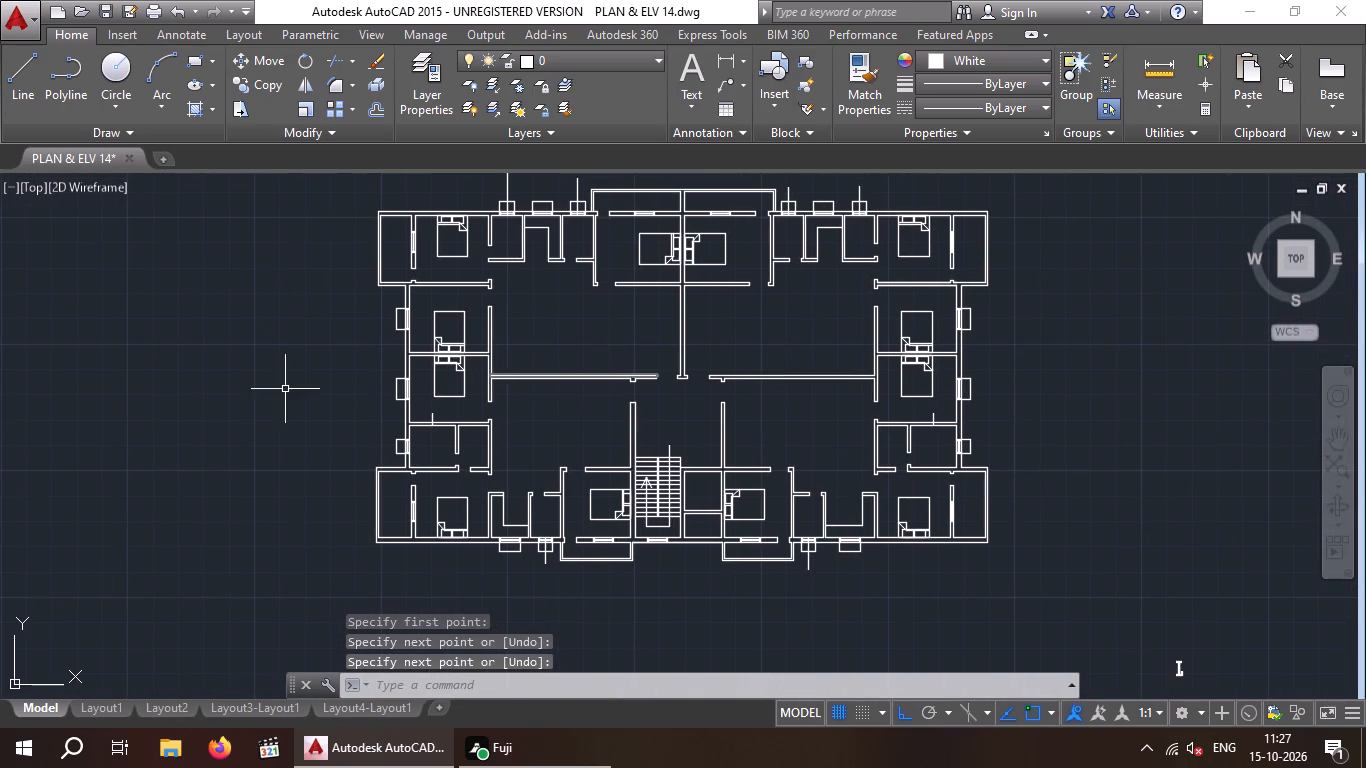
middle_click_drag(152, 314, 287, 313)
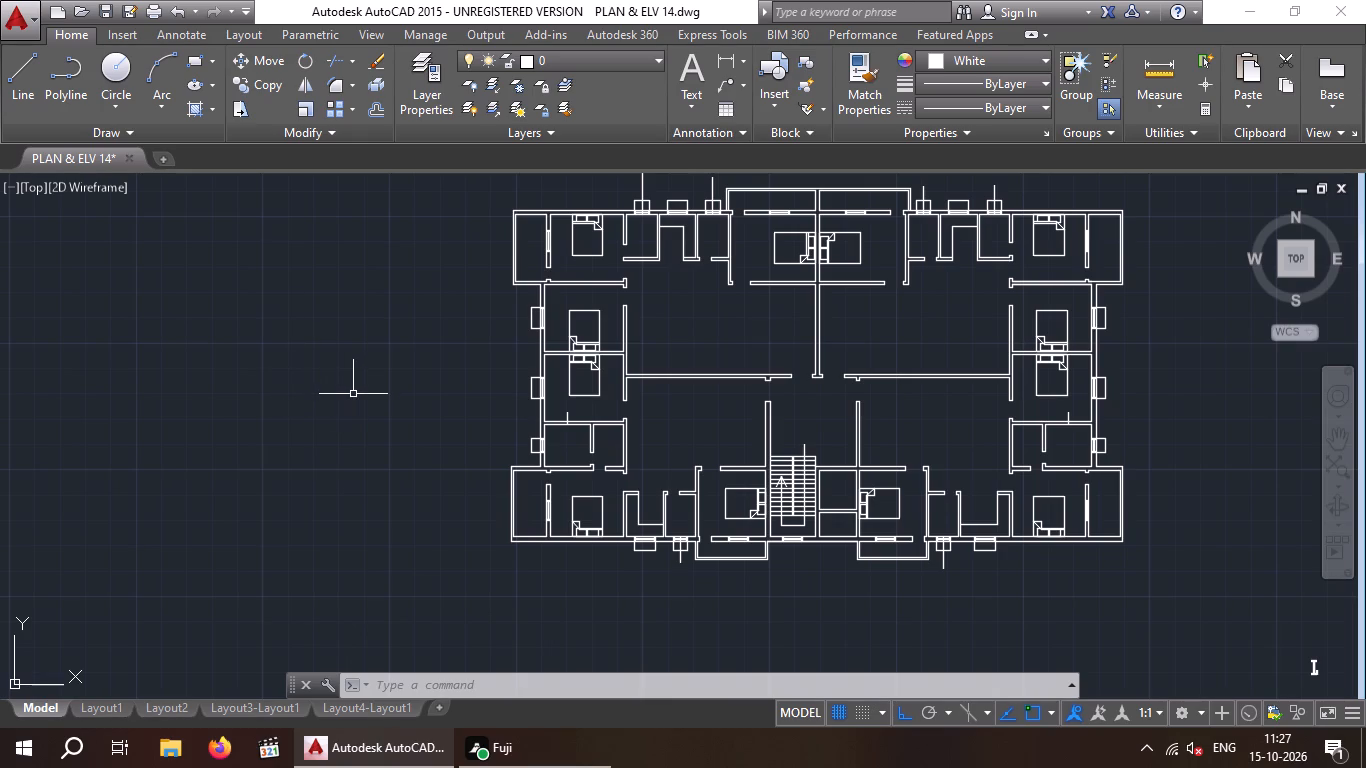
key("Escape")
key("Escape")
scroll(307, 384, "down", 2)
middle_click_drag(281, 396, 309, 394)
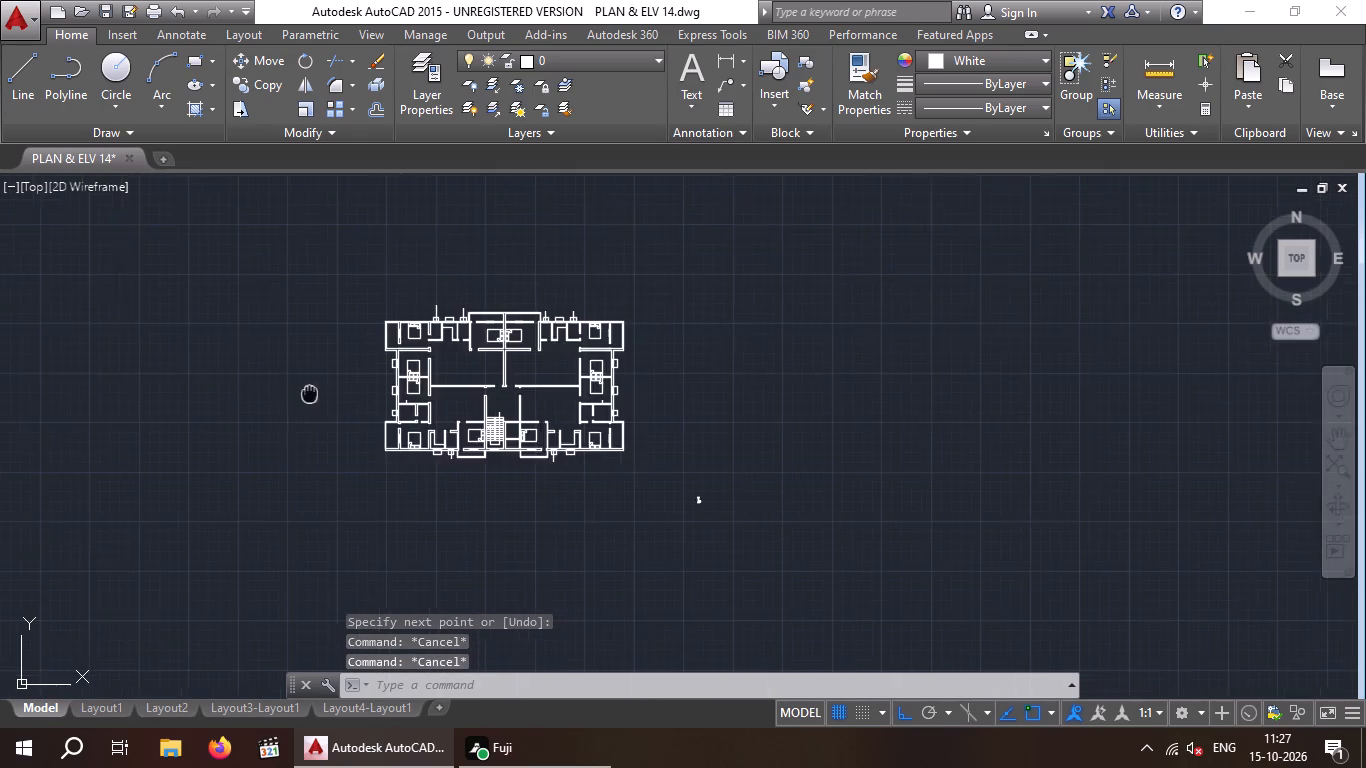
middle_click_drag(309, 394, 423, 367)
scroll(418, 367, "down", 4)
middle_click_drag(328, 435, 546, 339)
scroll(518, 349, "down", 2)
scroll(421, 419, "down", 1)
middle_click_drag(456, 389, 545, 316)
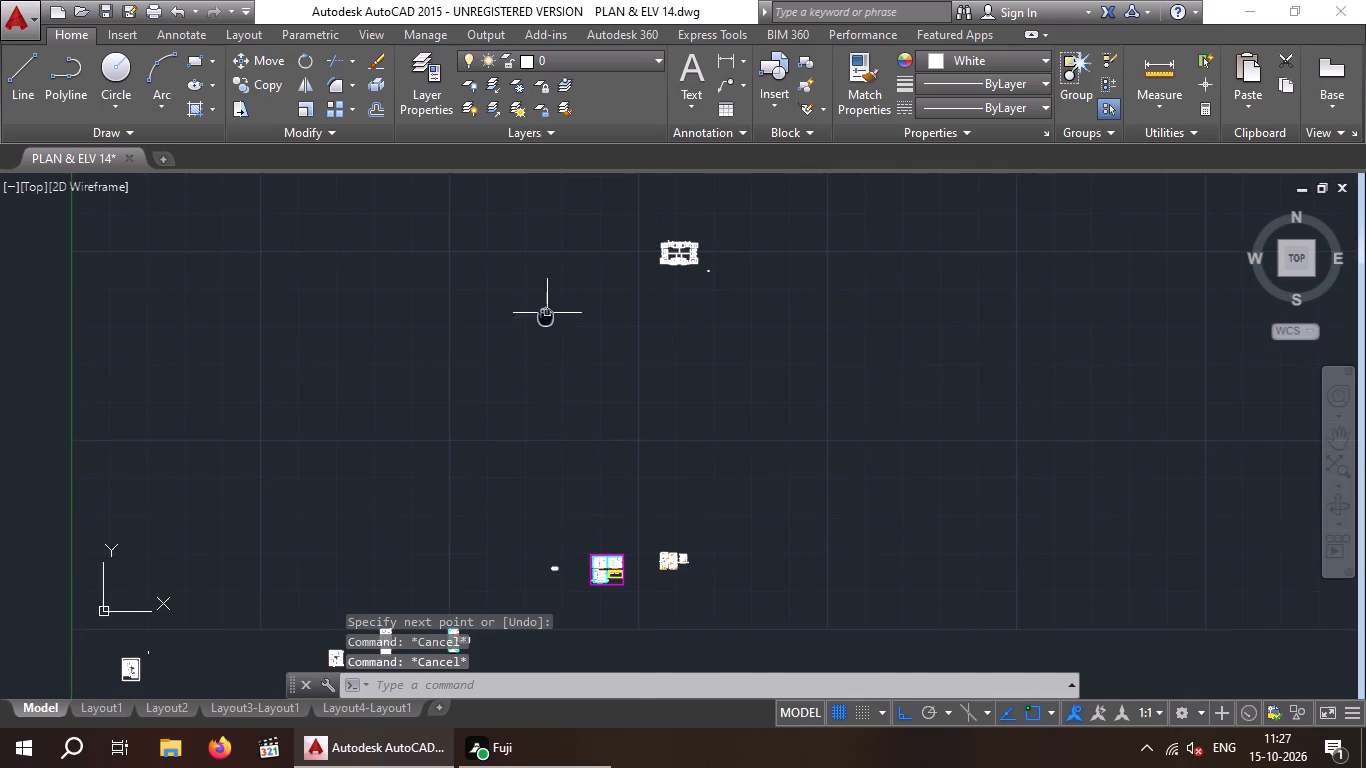
scroll(608, 571, "up", 8)
middle_click_drag(610, 485, 684, 133)
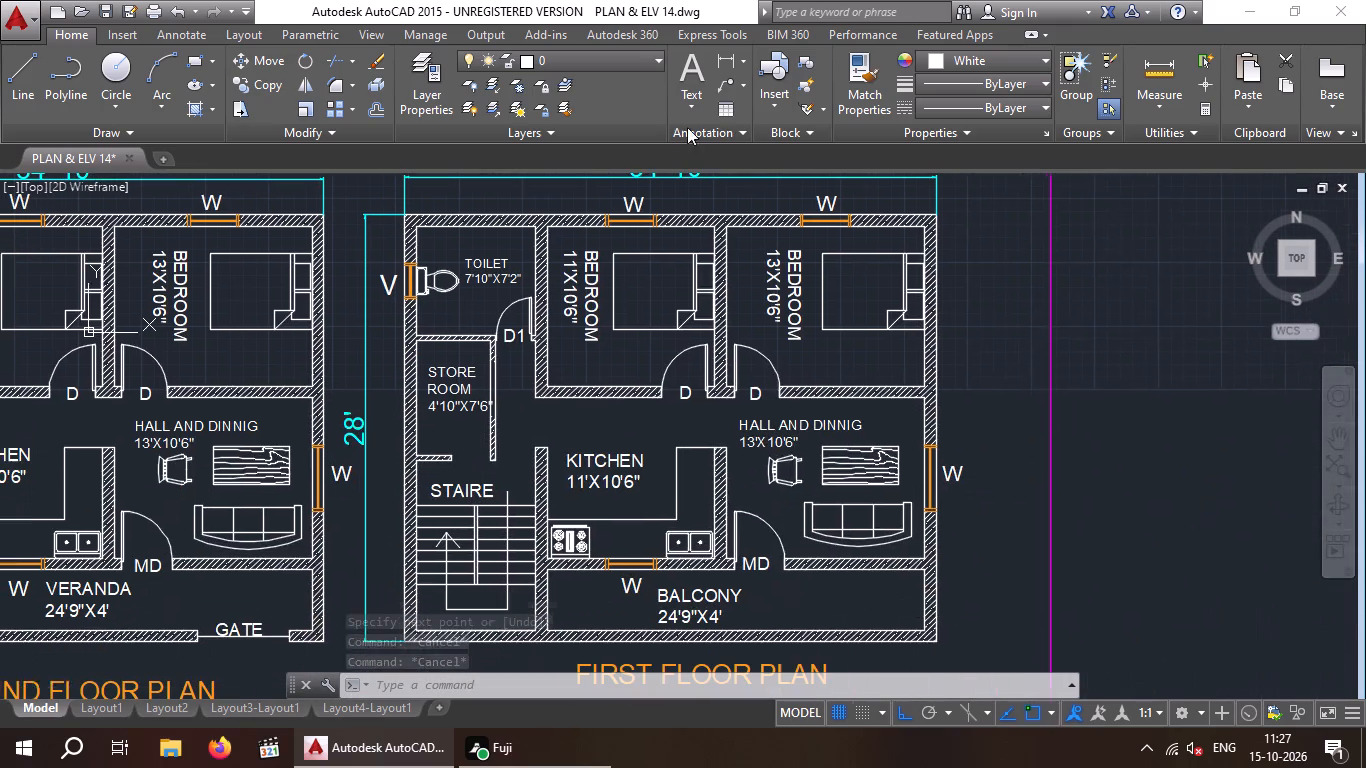
scroll(634, 342, "down", 1)
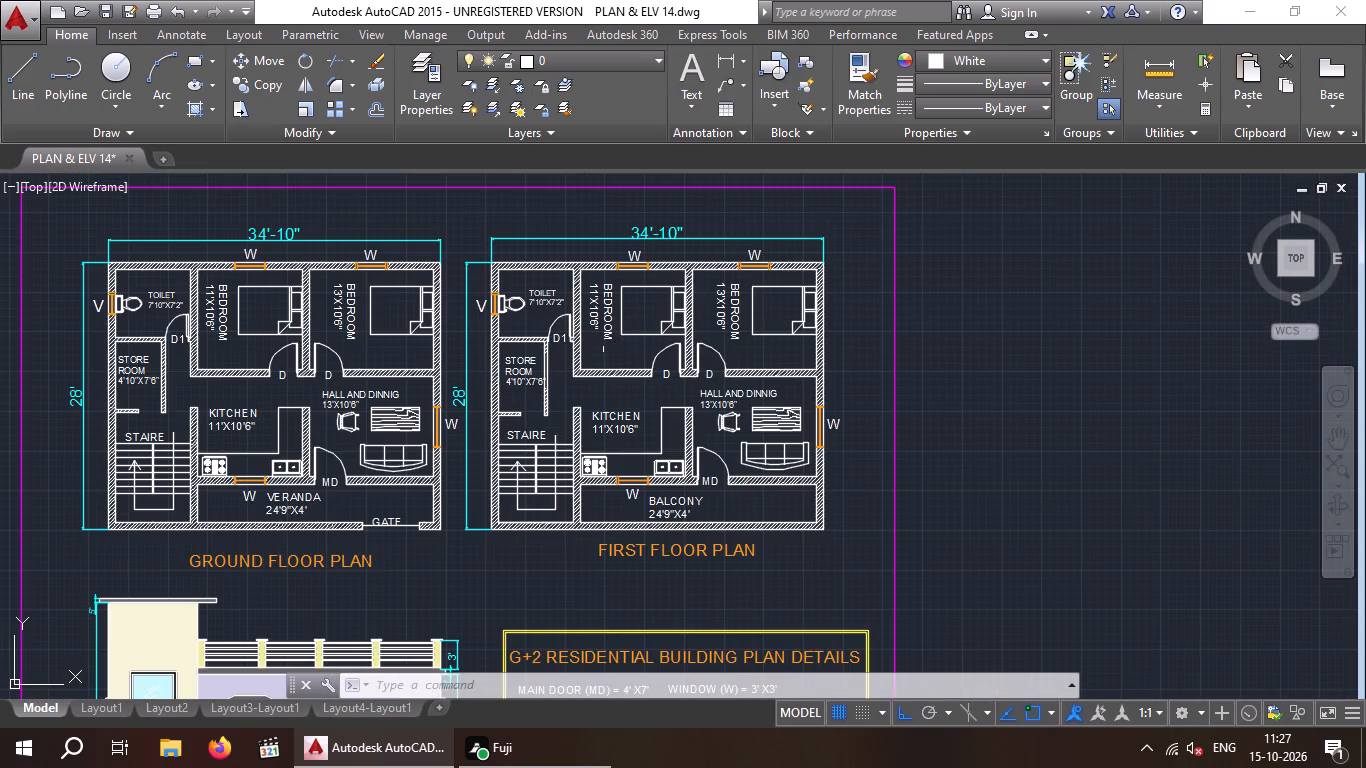
scroll(614, 347, "down", 1)
middle_click_drag(778, 327, 243, 343)
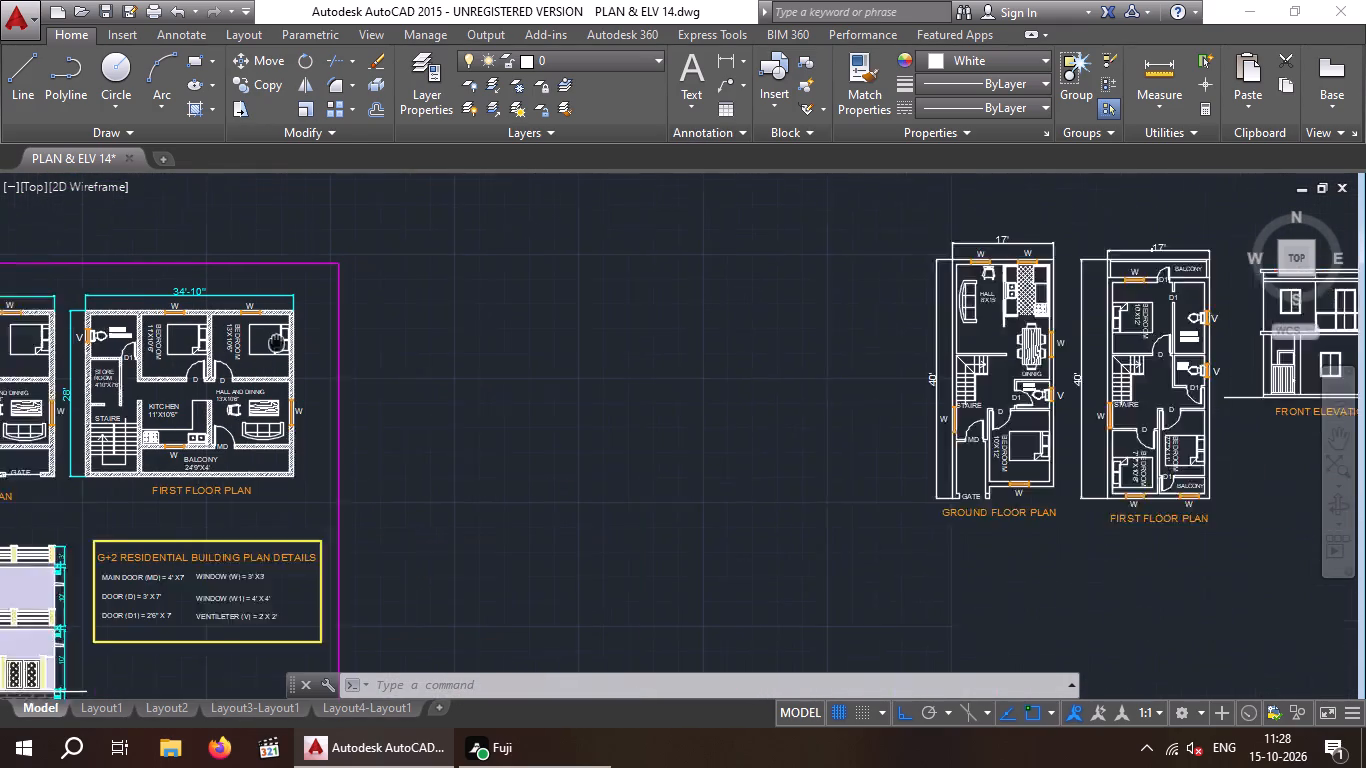
middle_click_drag(243, 343, 199, 343)
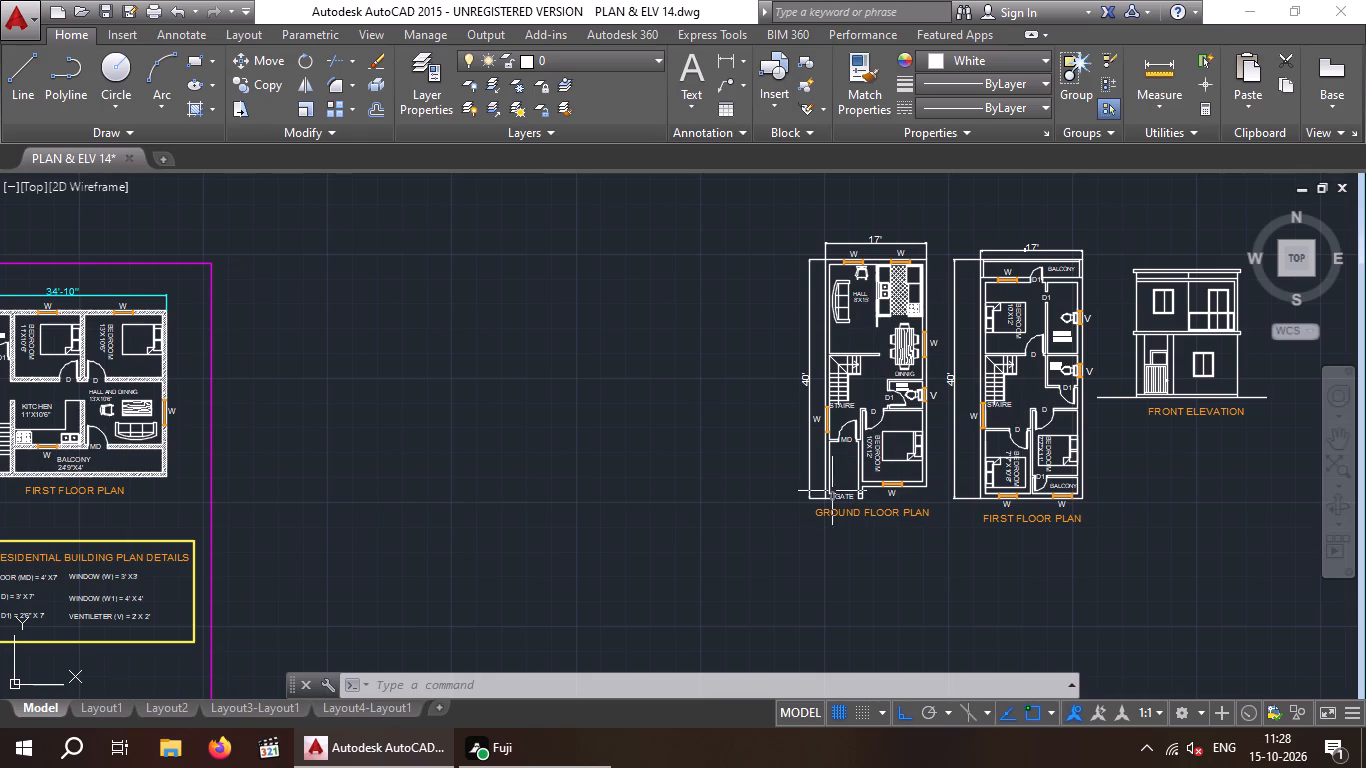
scroll(825, 362, "down", 3)
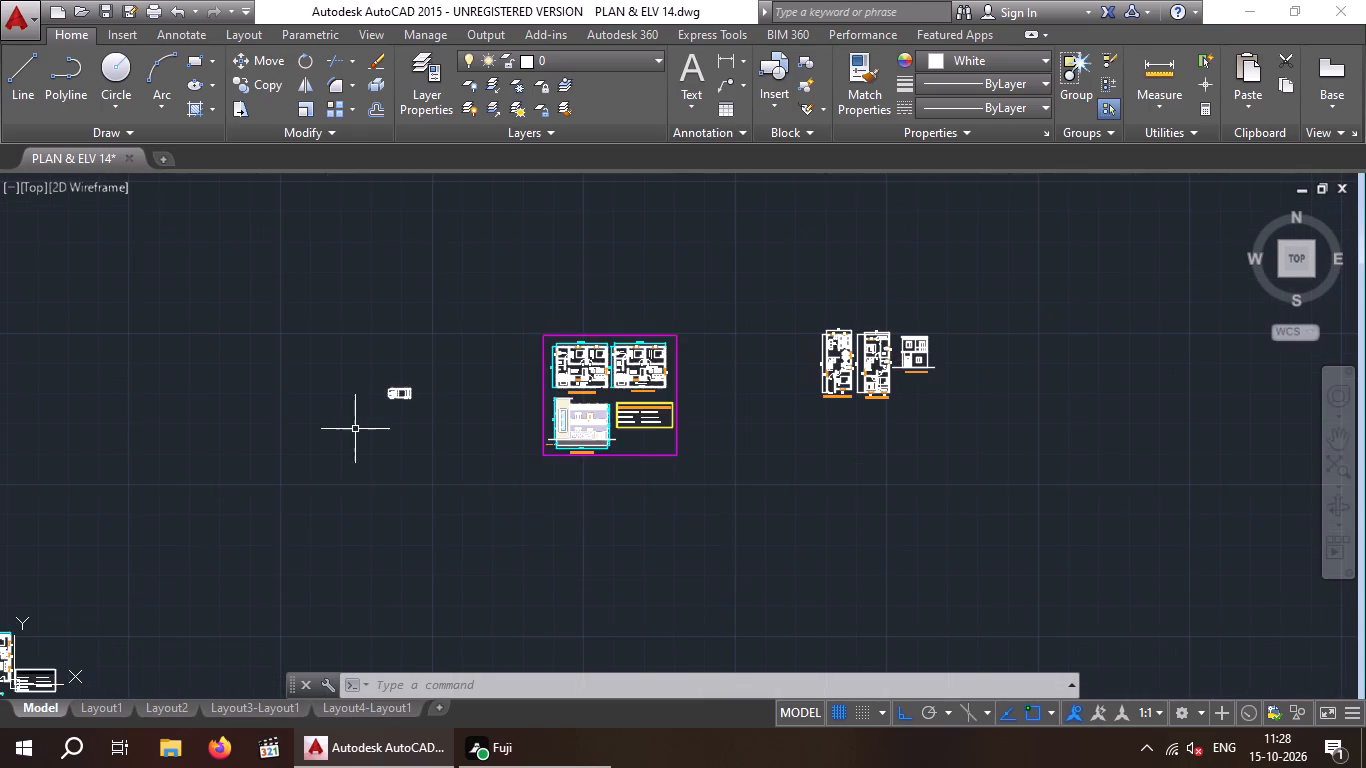
middle_click_drag(382, 417, 744, 198)
scroll(334, 424, "up", 3)
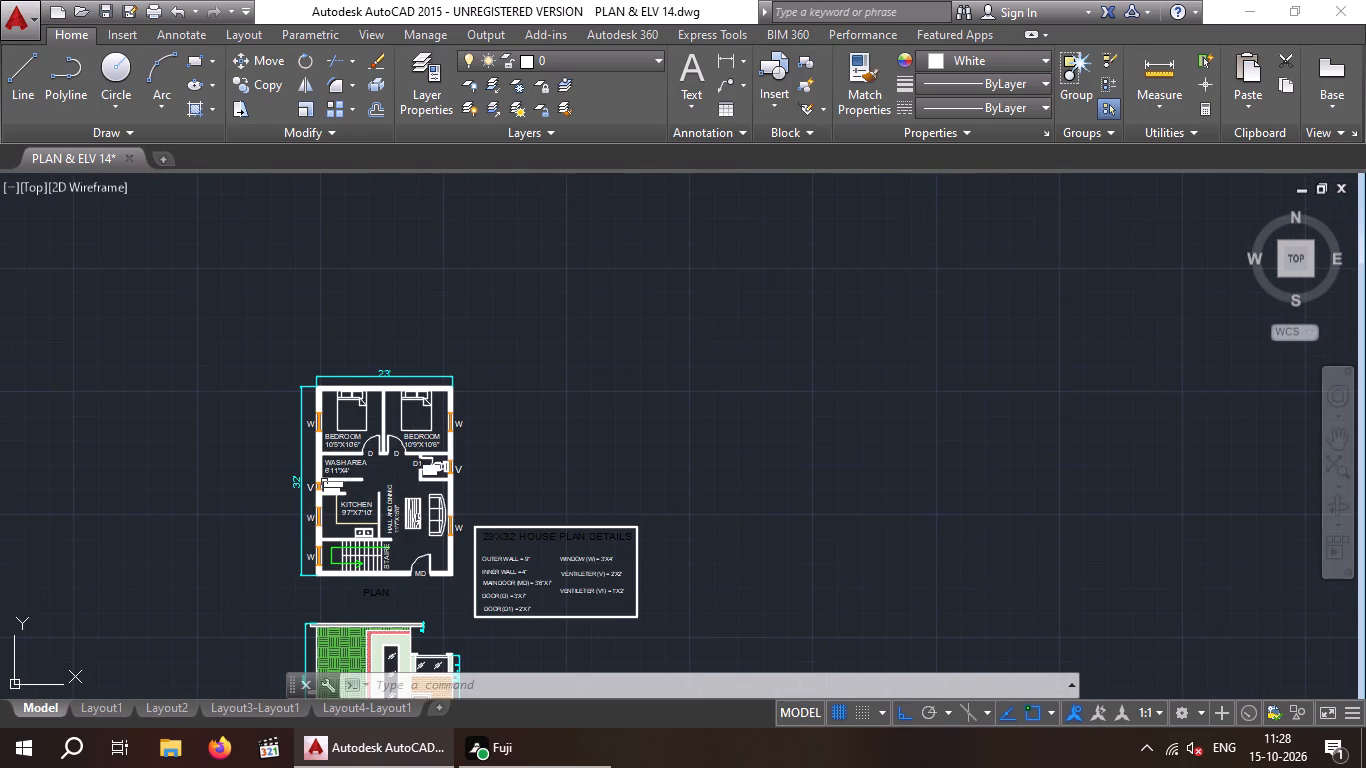
middle_click_drag(324, 475, 385, 325)
scroll(446, 324, "up", 5)
scroll(458, 324, "down", 6)
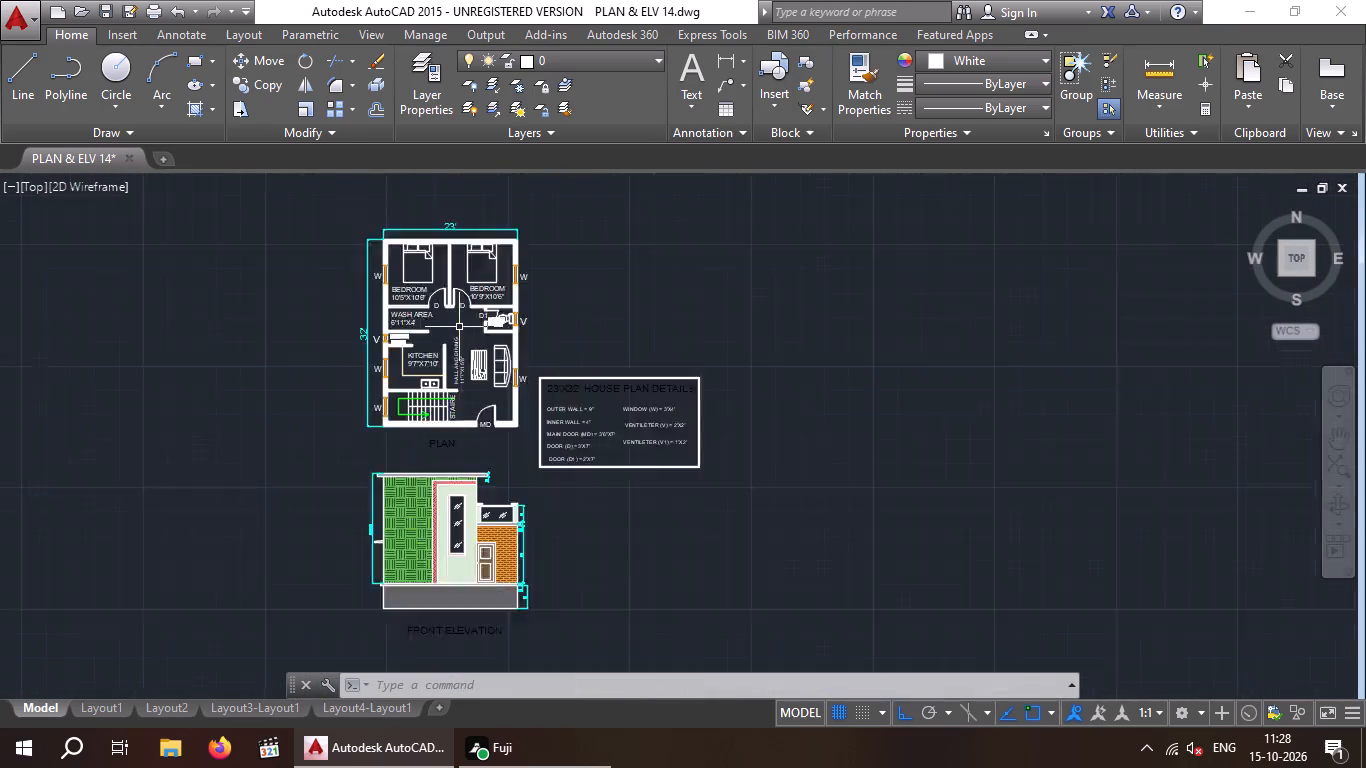
scroll(340, 399, "down", 1)
middle_click_drag(340, 399, 568, 346)
scroll(177, 280, "up", 4)
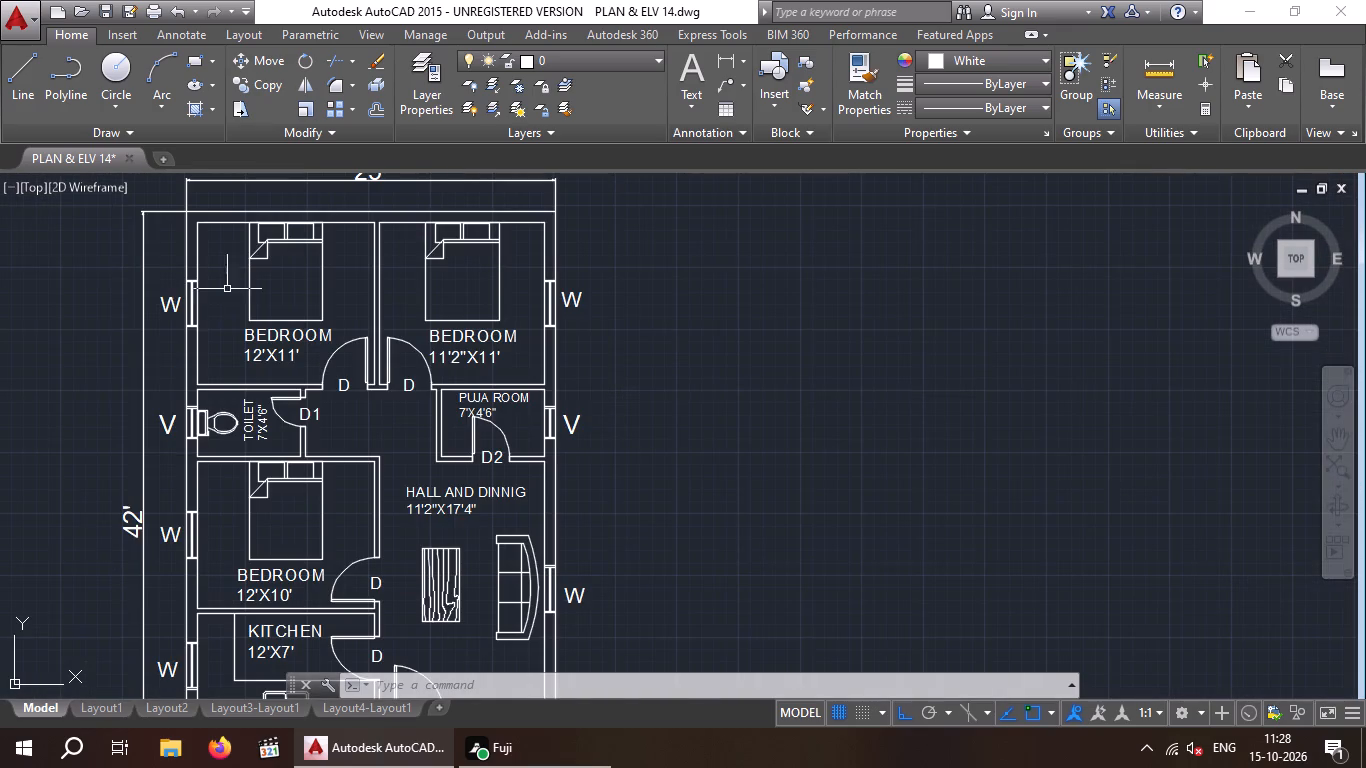
scroll(262, 329, "down", 2)
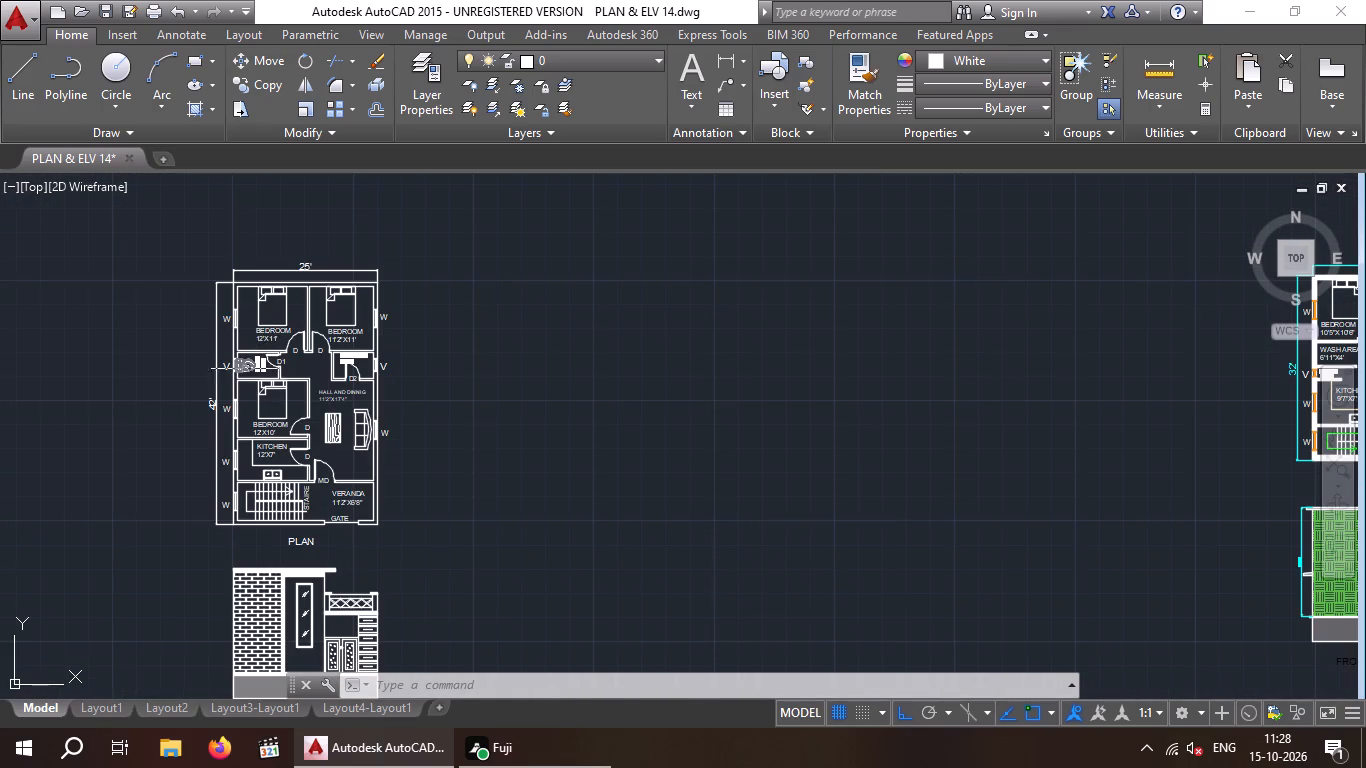
With Ortho off, copy the WC from the 7'x4'6" toilet of the 25'x42' house plan to empty space west of the apartment plan.
scroll(249, 386, "up", 6)
left_click_drag(248, 338, 234, 344)
left_click(193, 238)
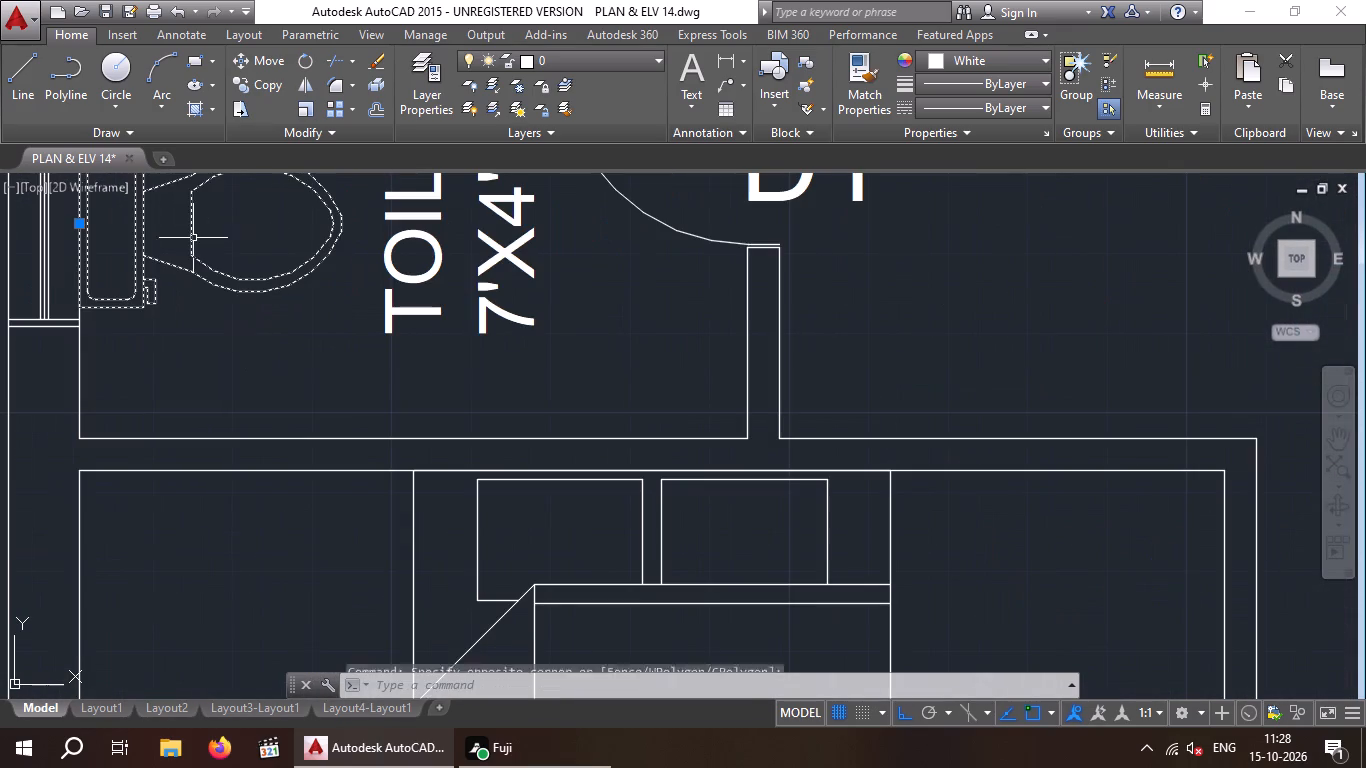
left_click(257, 83)
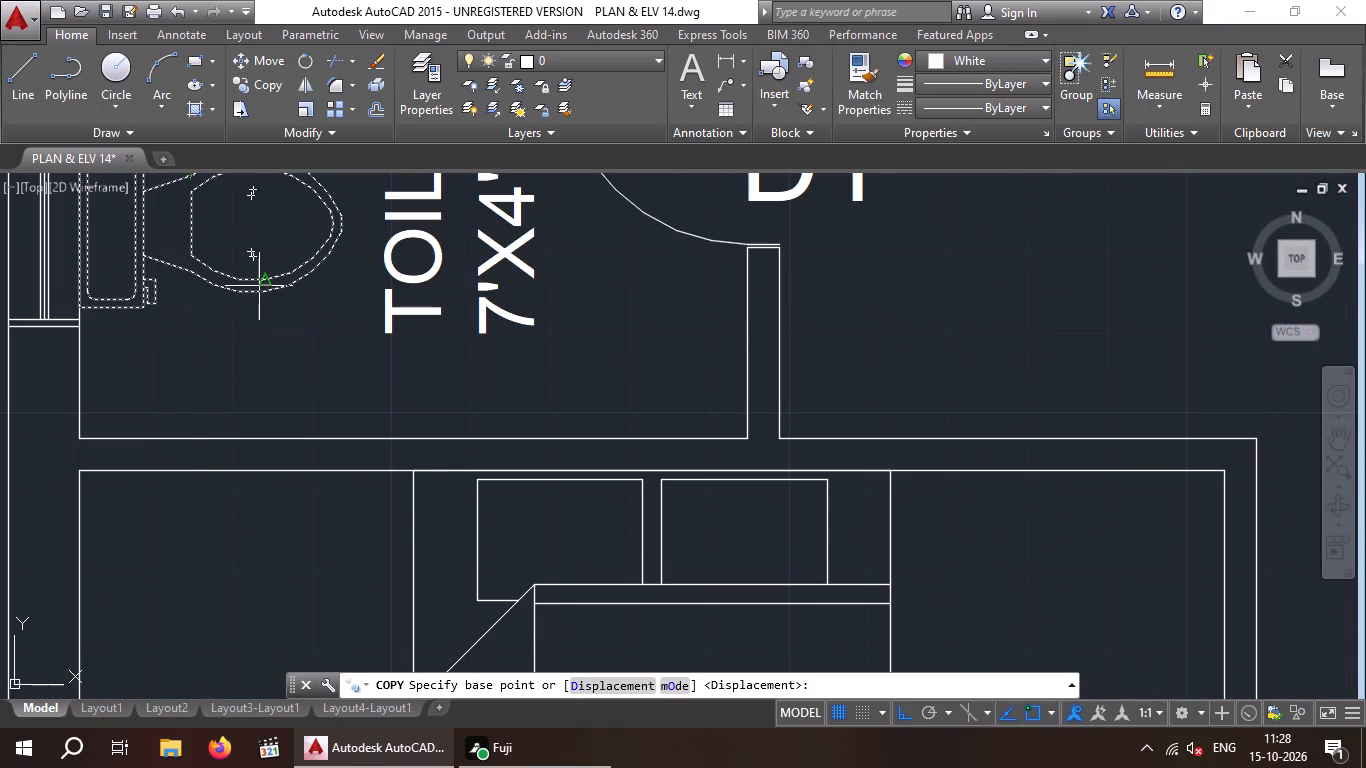
left_click(346, 232)
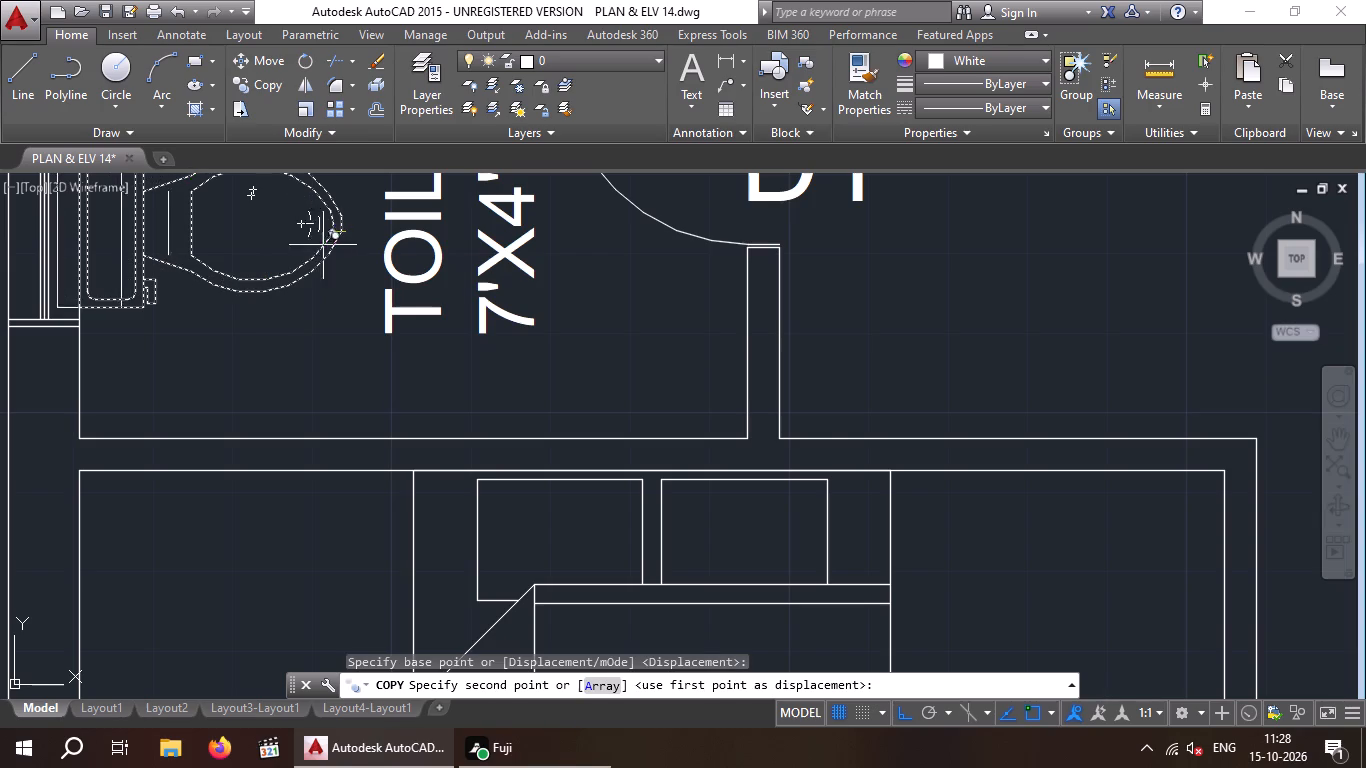
scroll(342, 246, "down", 6)
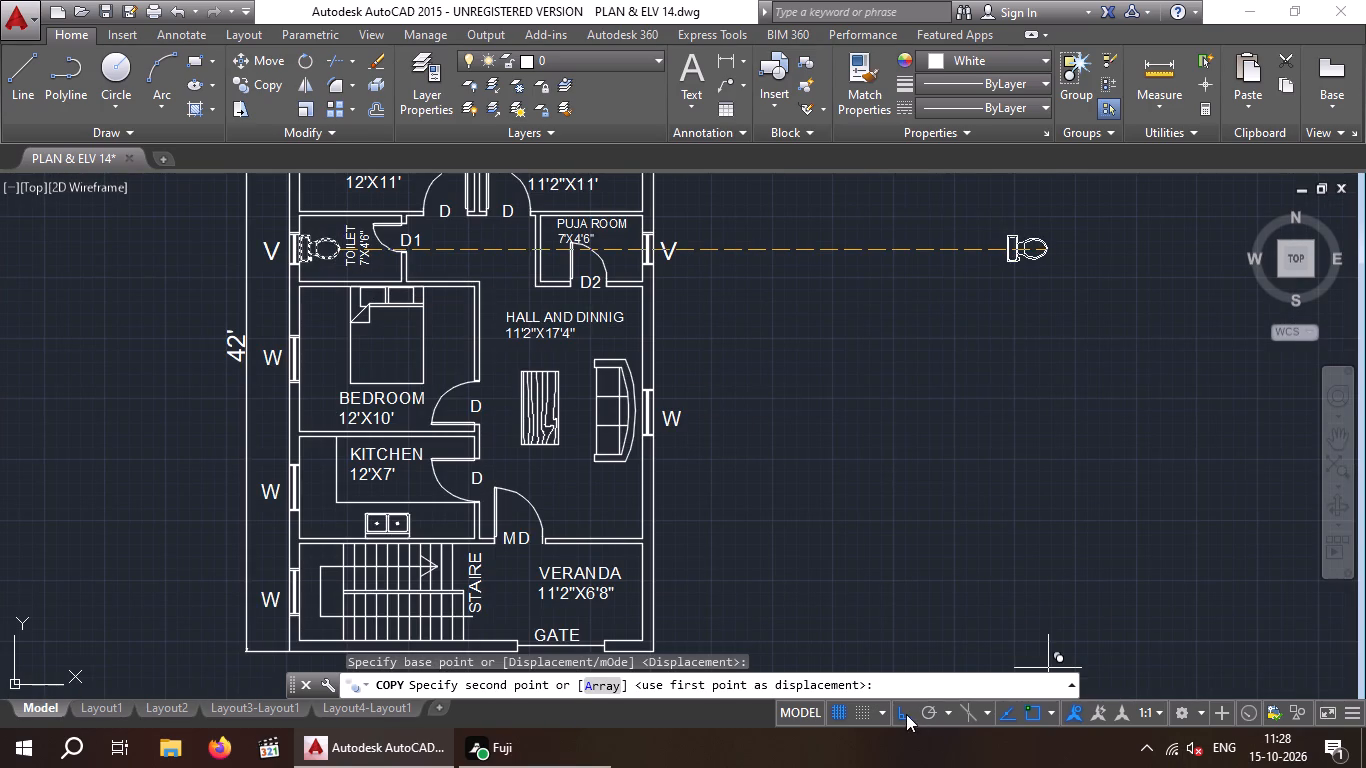
left_click(906, 714)
scroll(940, 463, "down", 12)
middle_click_drag(1032, 359, 848, 485)
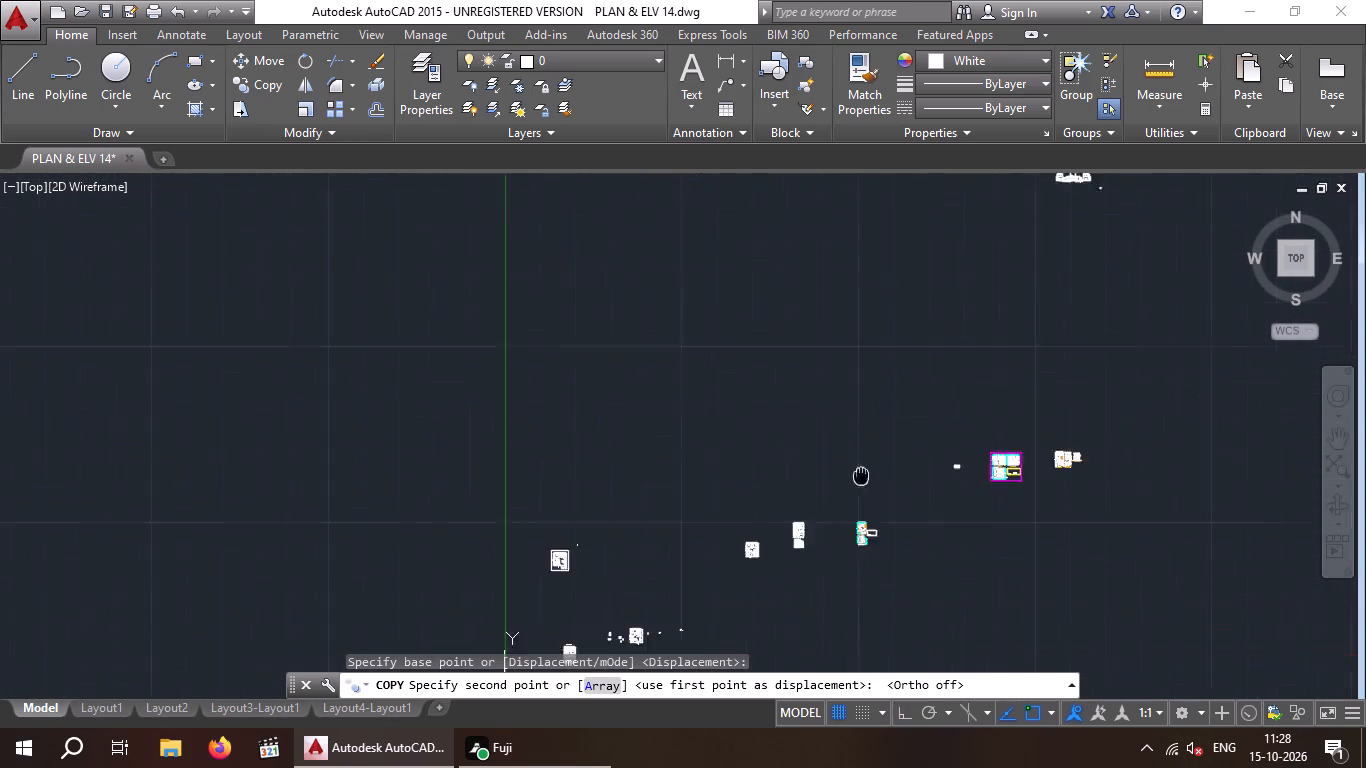
middle_click_drag(848, 485, 637, 635)
scroll(772, 376, "up", 4)
middle_click_drag(790, 341, 553, 651)
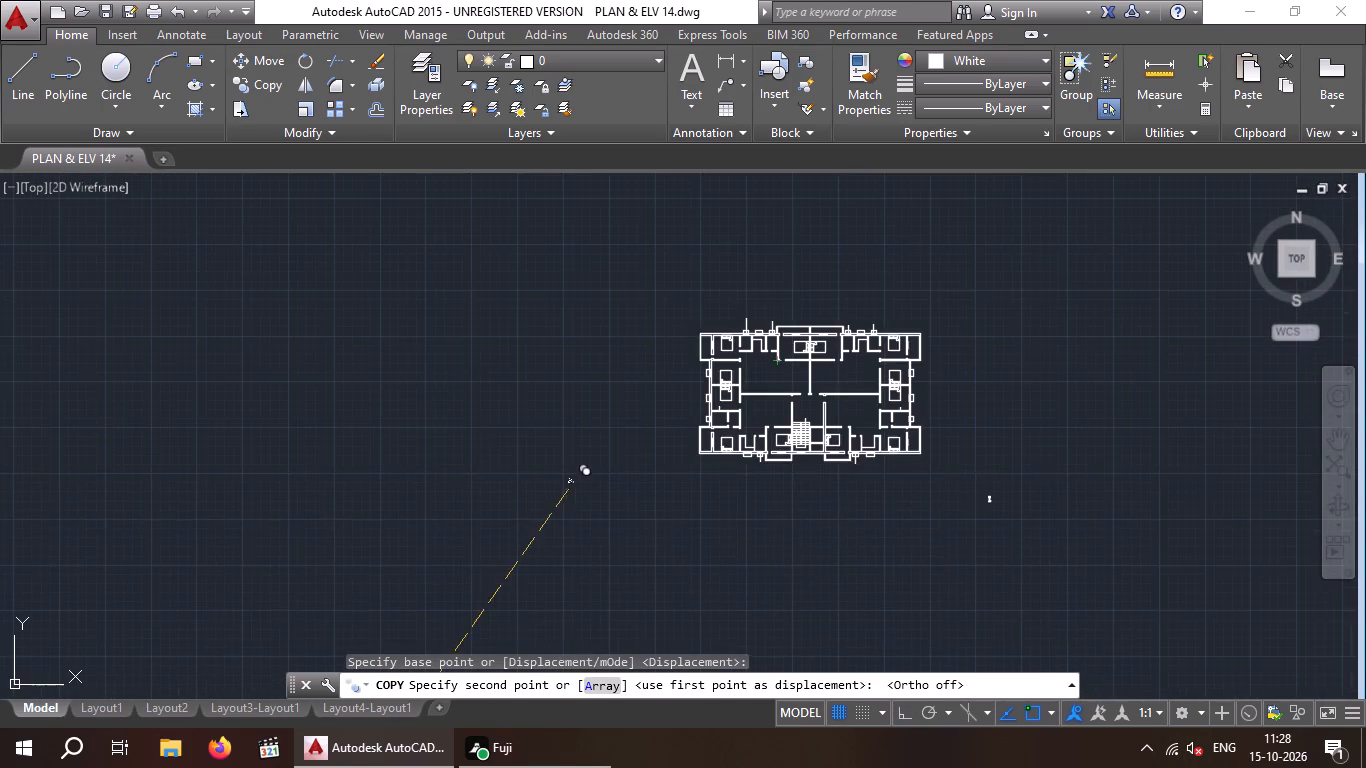
scroll(574, 470, "up", 3)
middle_click_drag(638, 413, 287, 731)
scroll(411, 489, "down", 2)
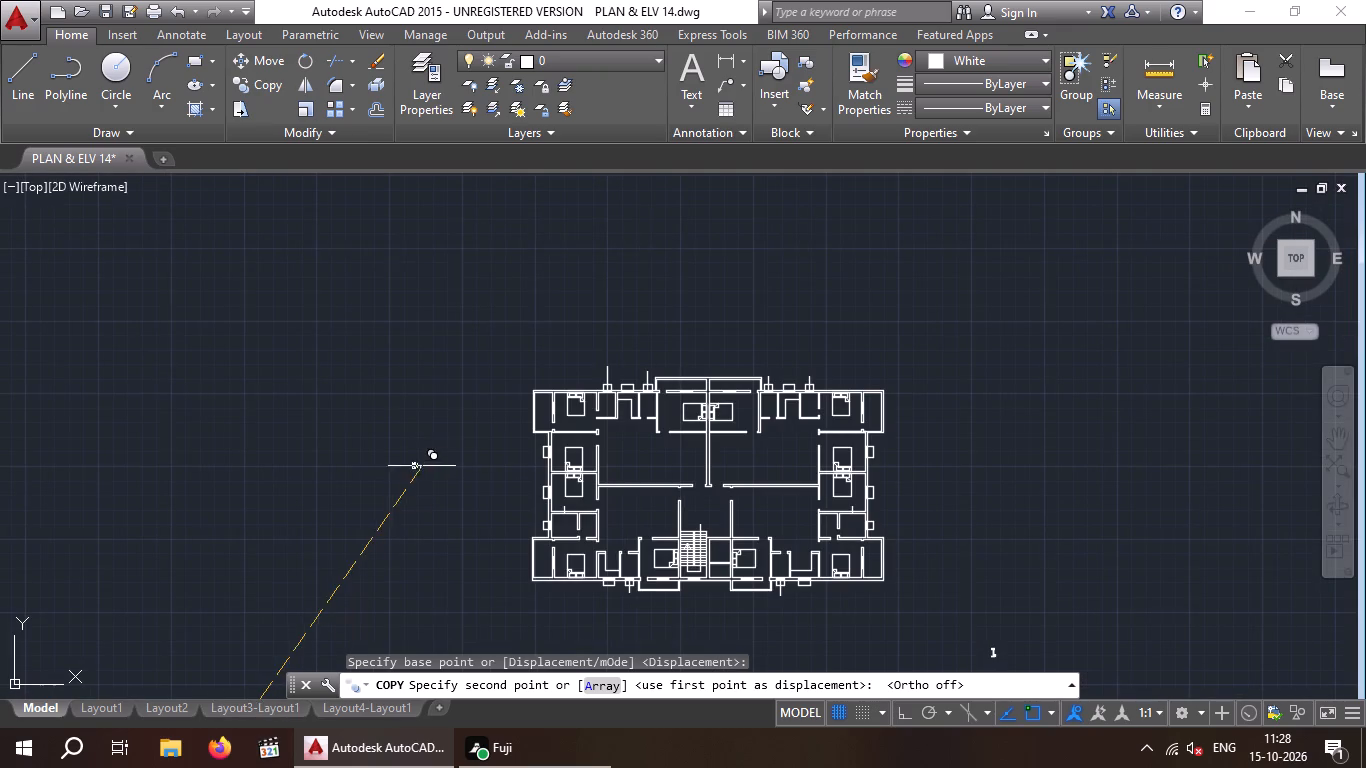
left_click(416, 464)
key("Escape")
With Ortho on, rotate the copied WC by 270° so its tank faces north and its bowl points south.
scroll(418, 458, "up", 1)
left_click_drag(436, 415, 454, 494)
left_click(357, 517)
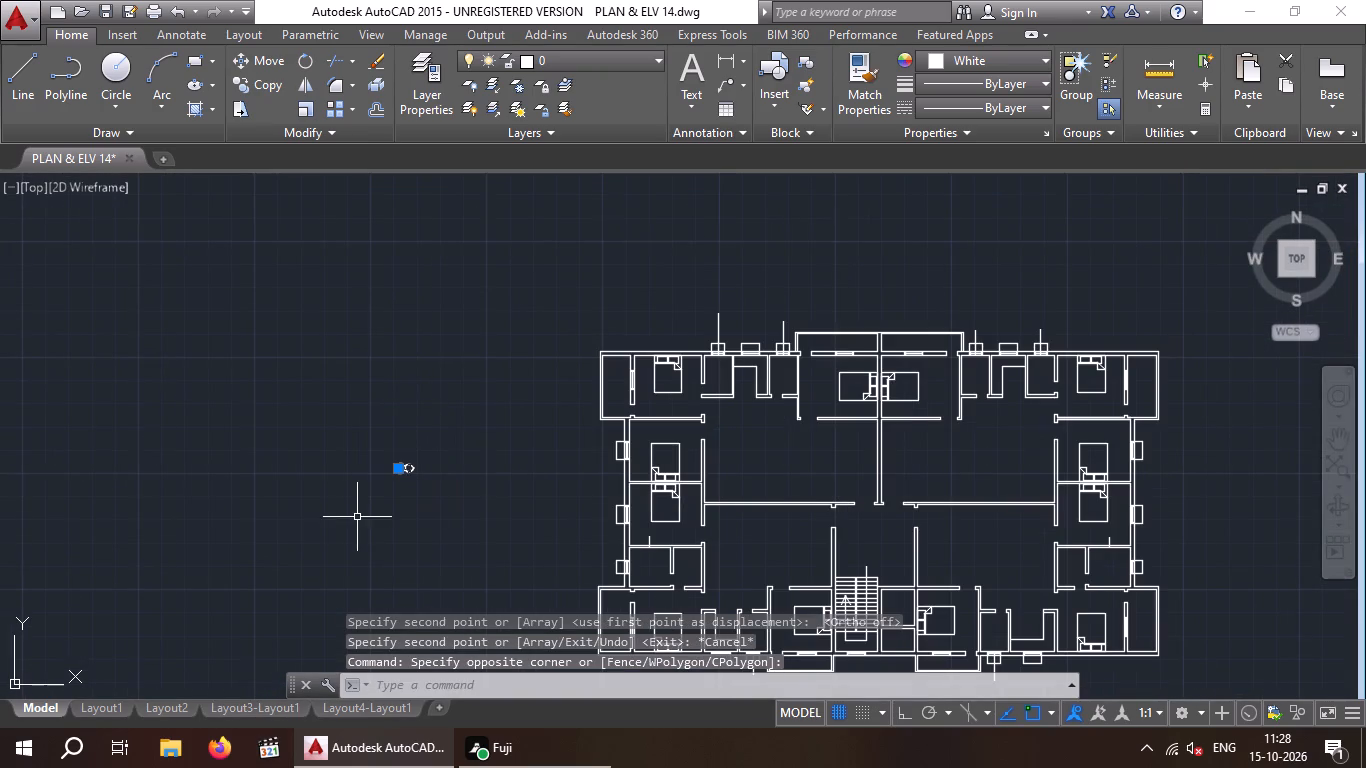
left_click(908, 714)
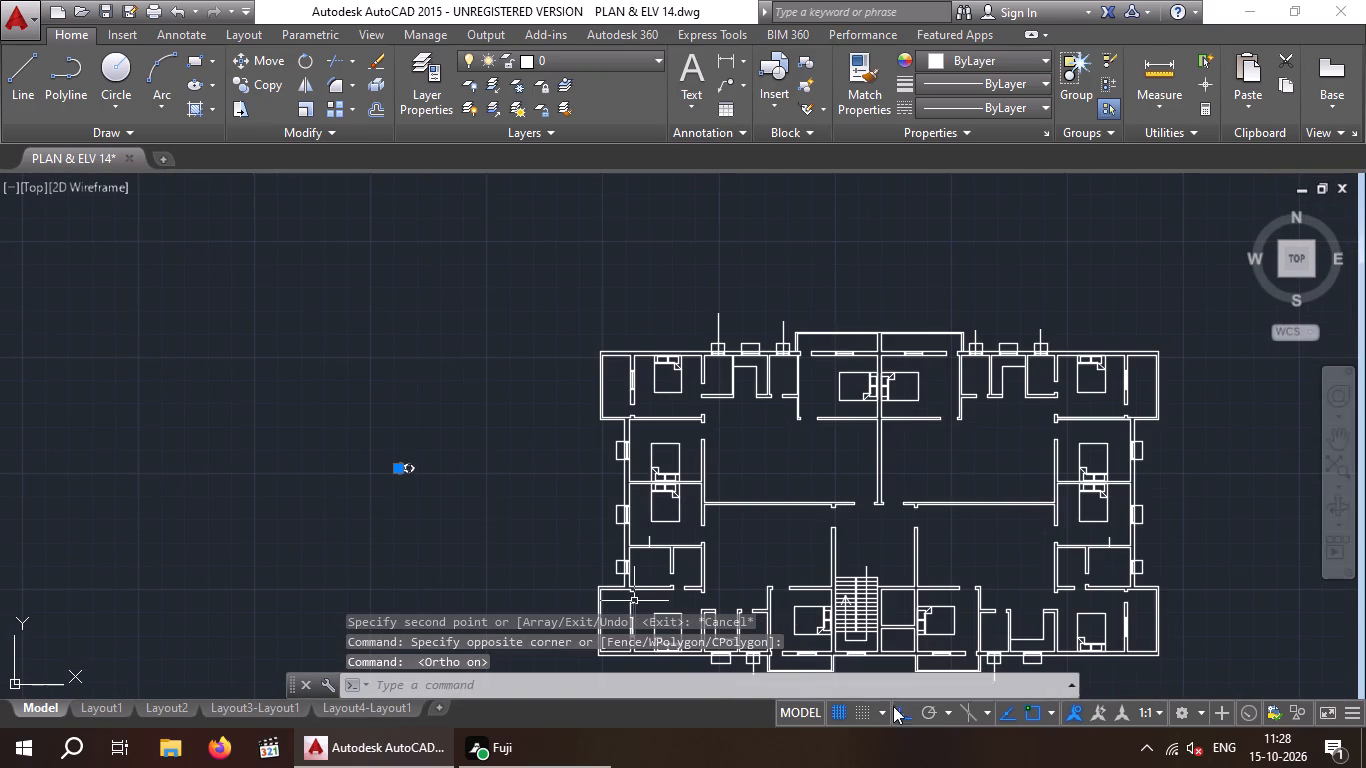
left_click(311, 59)
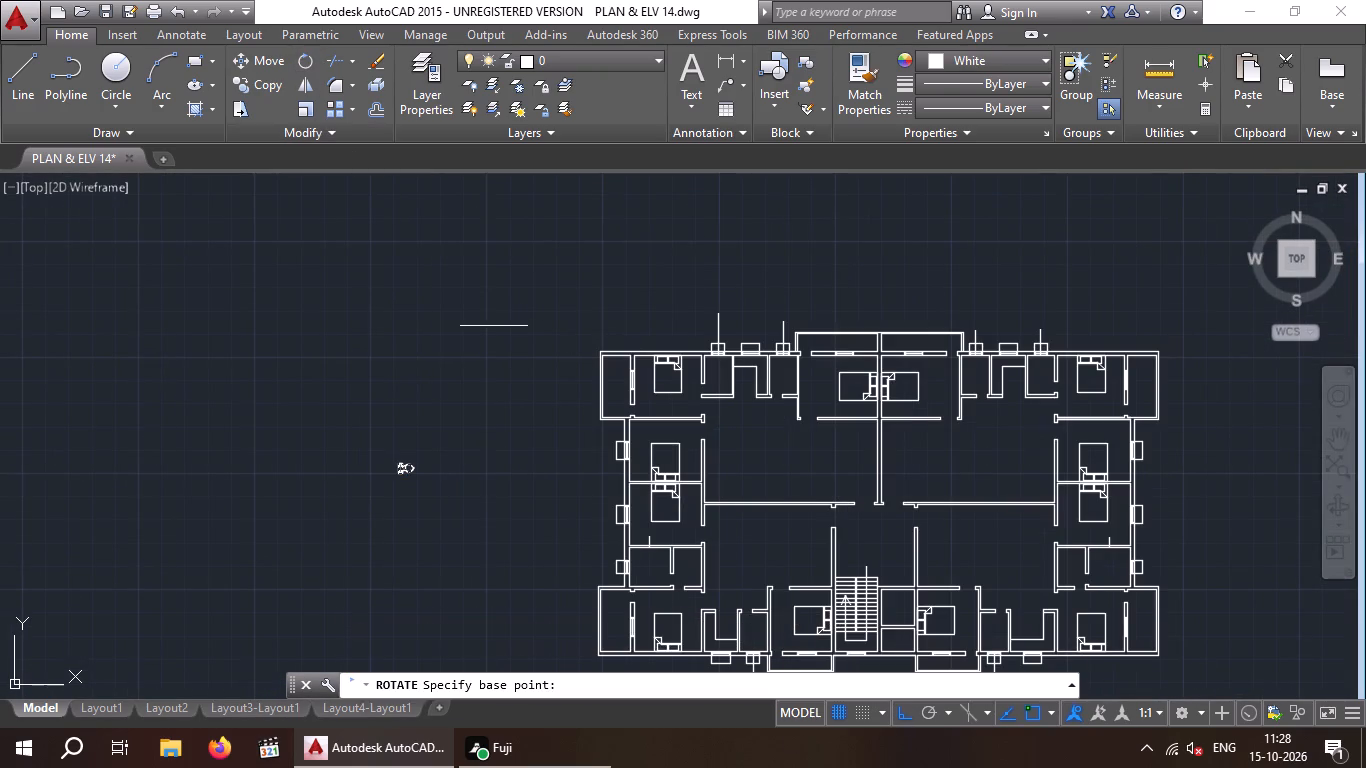
left_click_drag(421, 468, 453, 504)
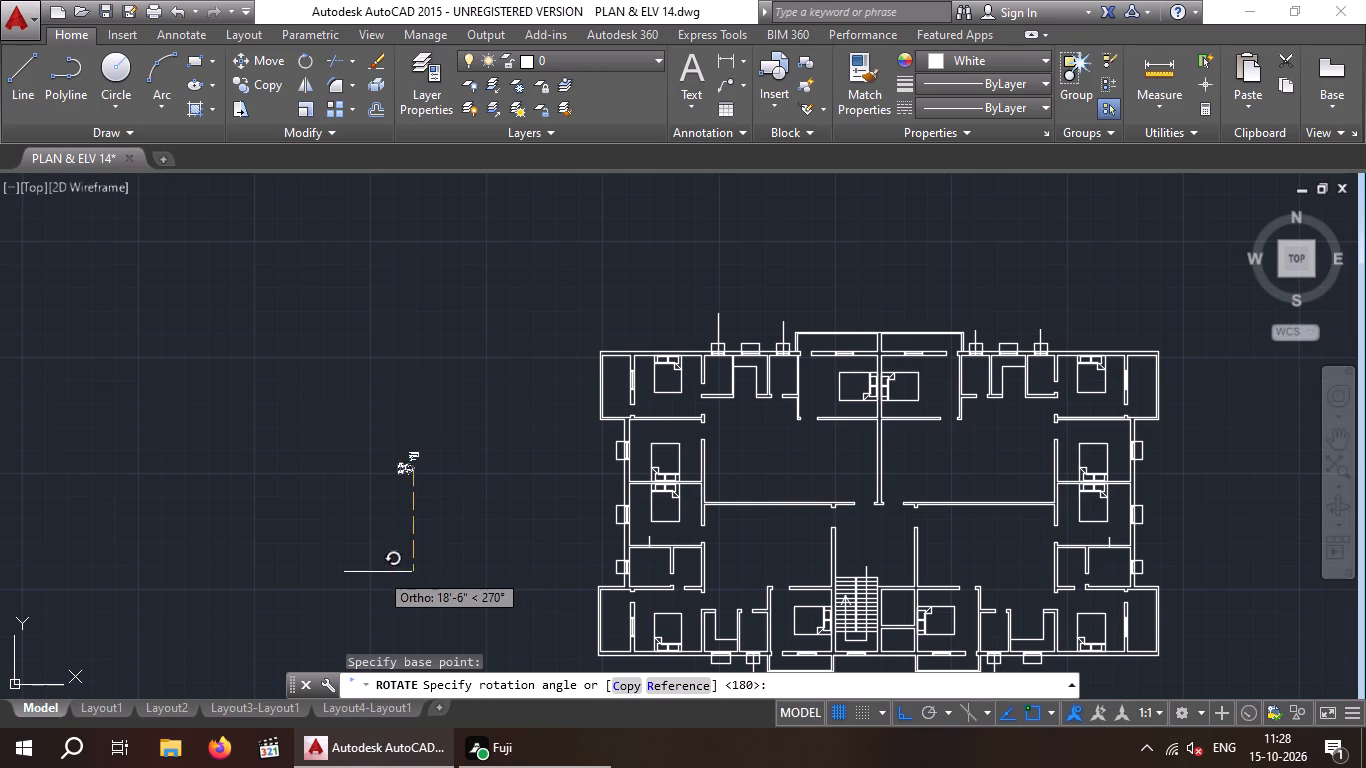
left_click(378, 572)
key("Escape")
With Ortho off, copy the rotated WC by its tank-back midpoint to the inner north-wall midpoint of the small room west of the northwest kitchen.
left_click_drag(477, 432, 474, 453)
left_click(322, 491)
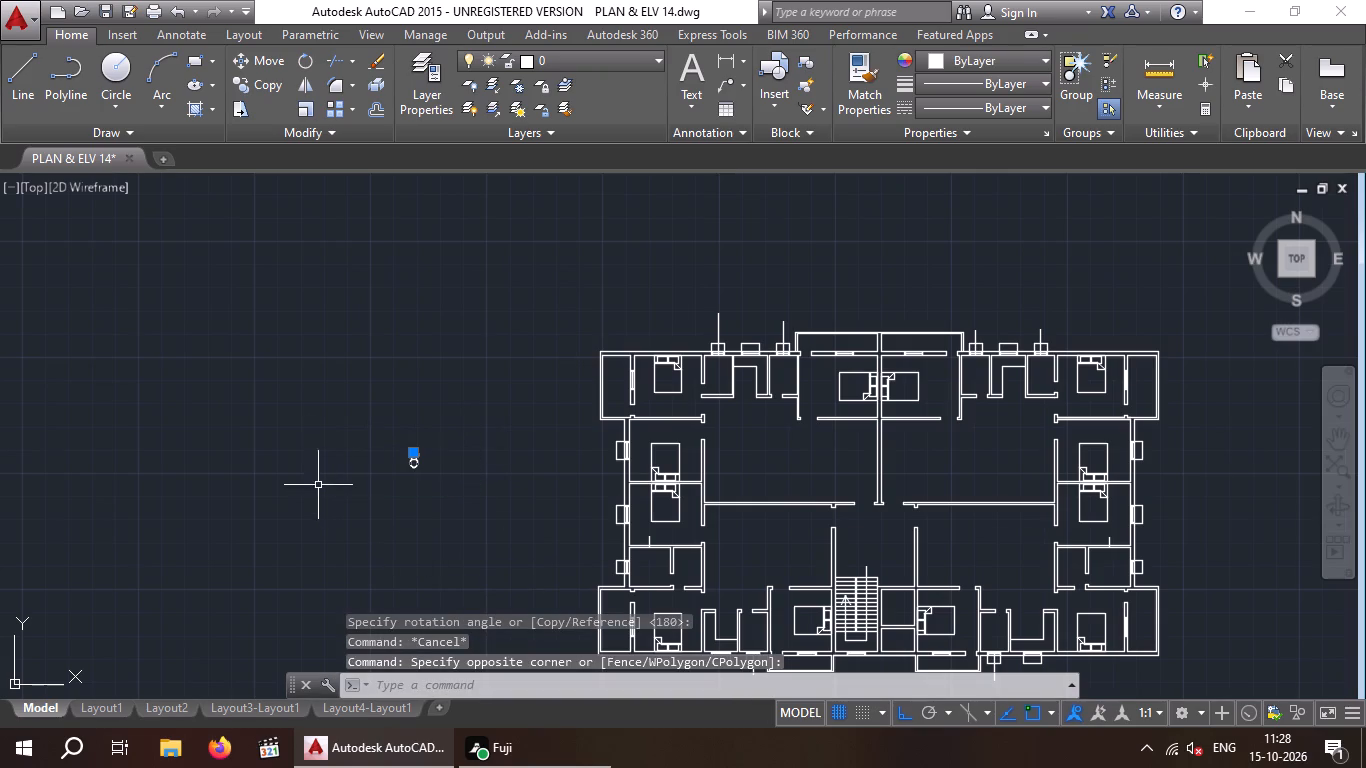
left_click(271, 90)
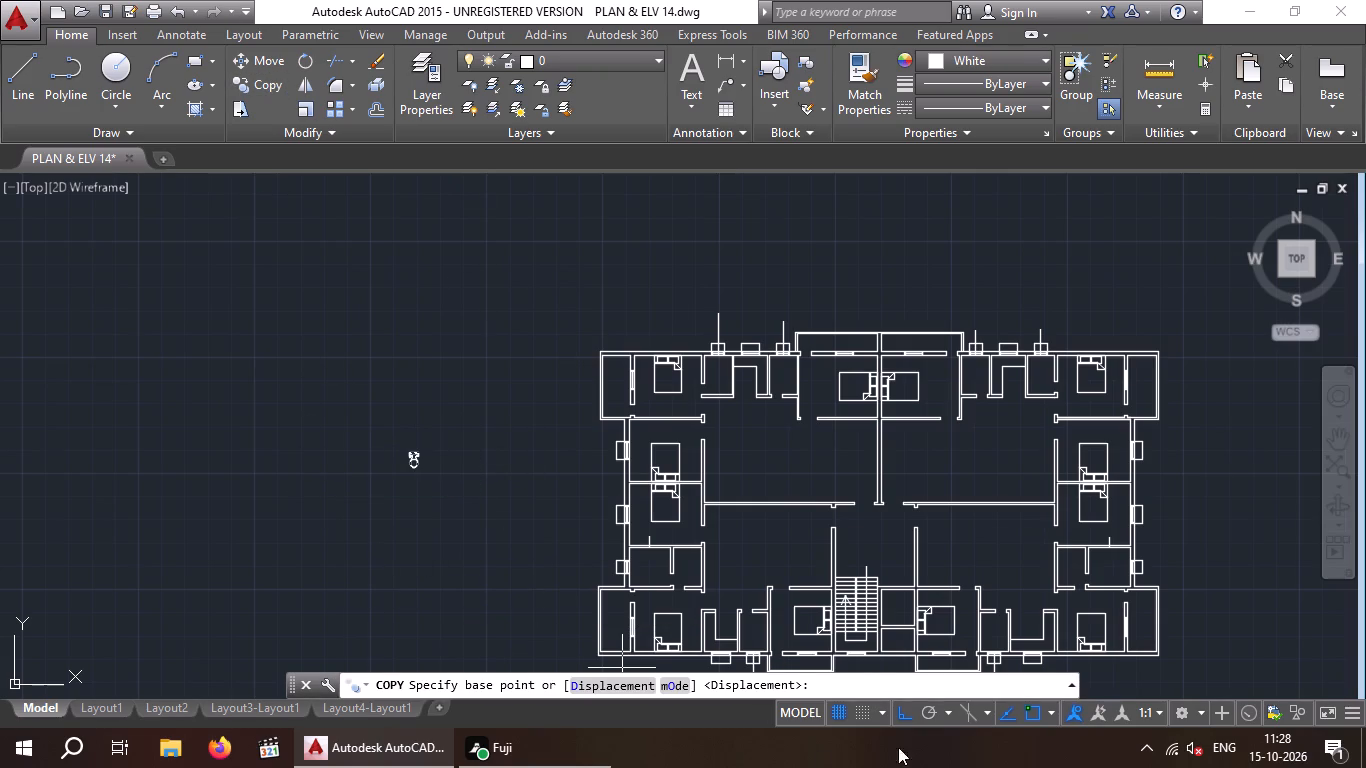
left_click_drag(905, 709, 885, 710)
scroll(397, 424, "up", 5)
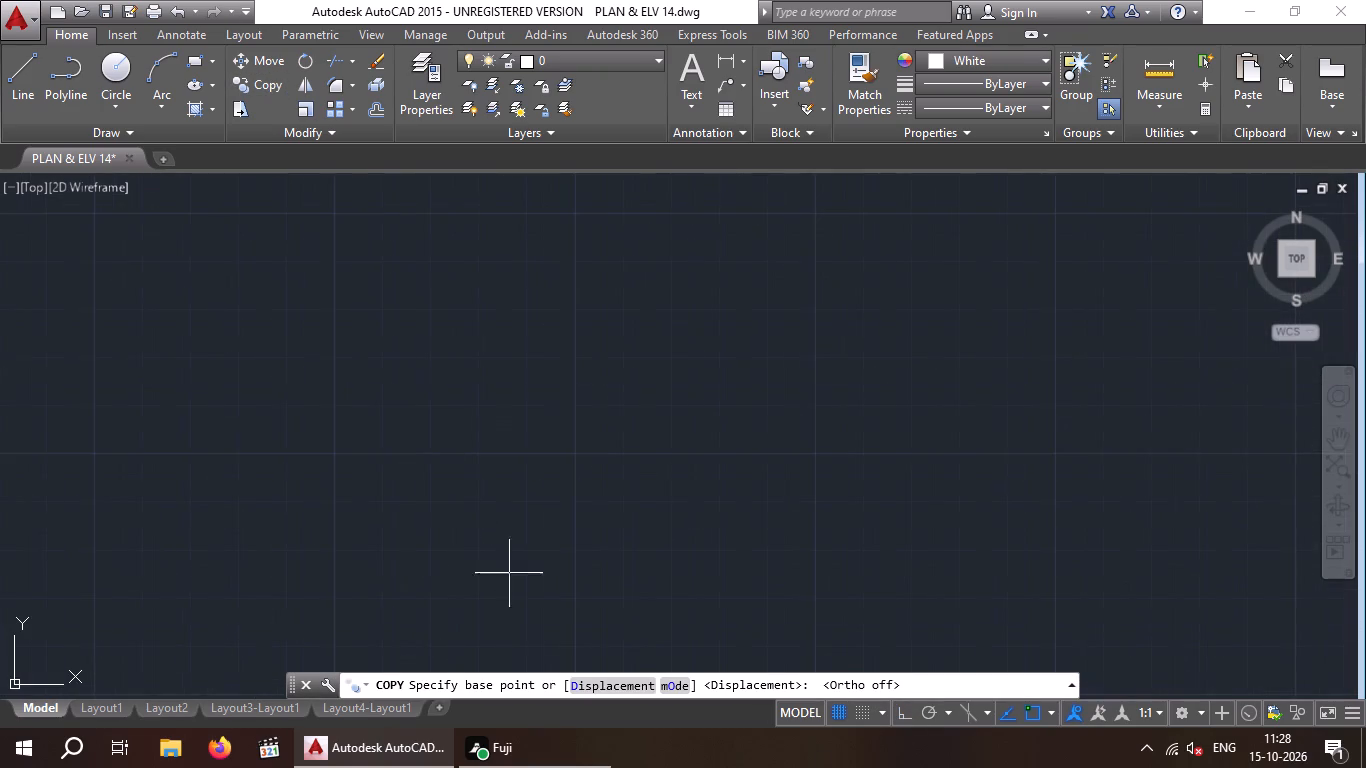
middle_click_drag(508, 523, 532, 410)
scroll(548, 341, "down", 4)
scroll(557, 361, "up", 3)
scroll(521, 465, "up", 2)
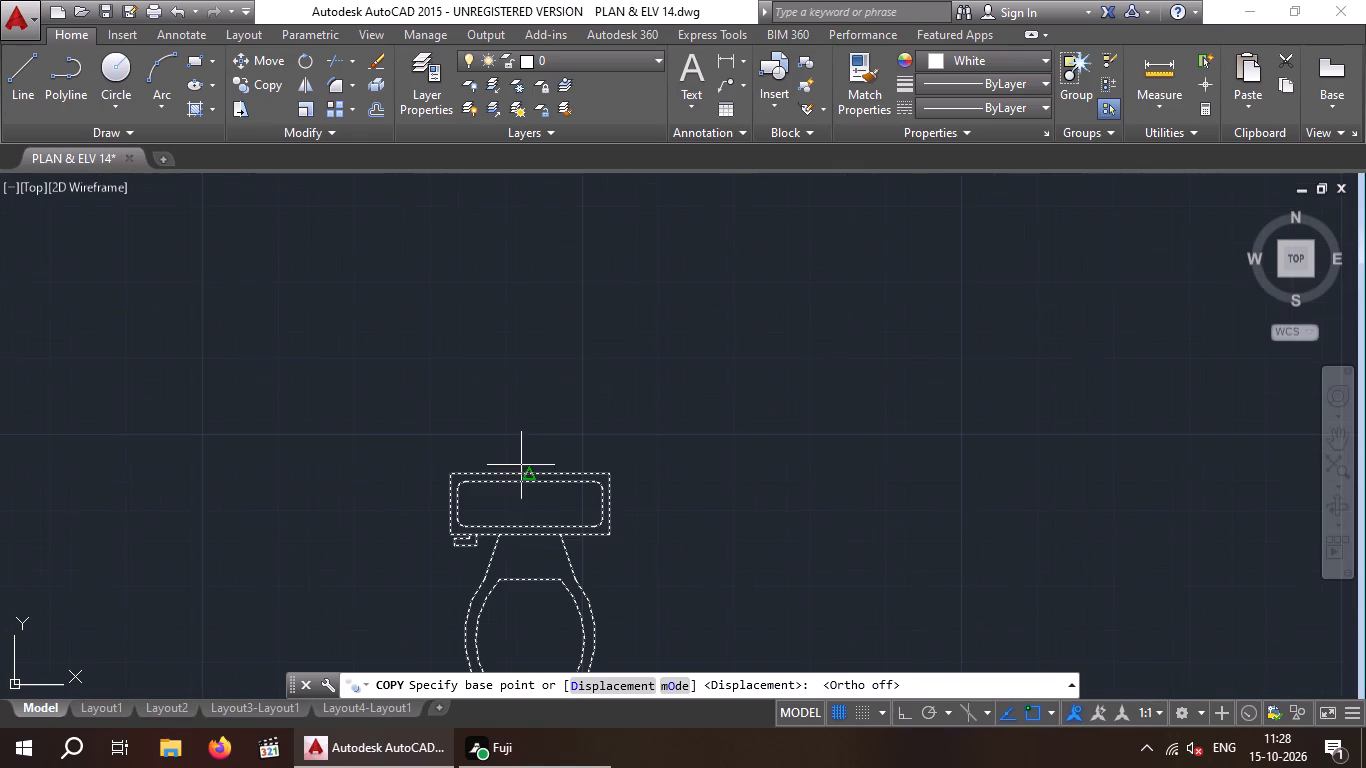
scroll(534, 472, "up", 2)
left_click(512, 479)
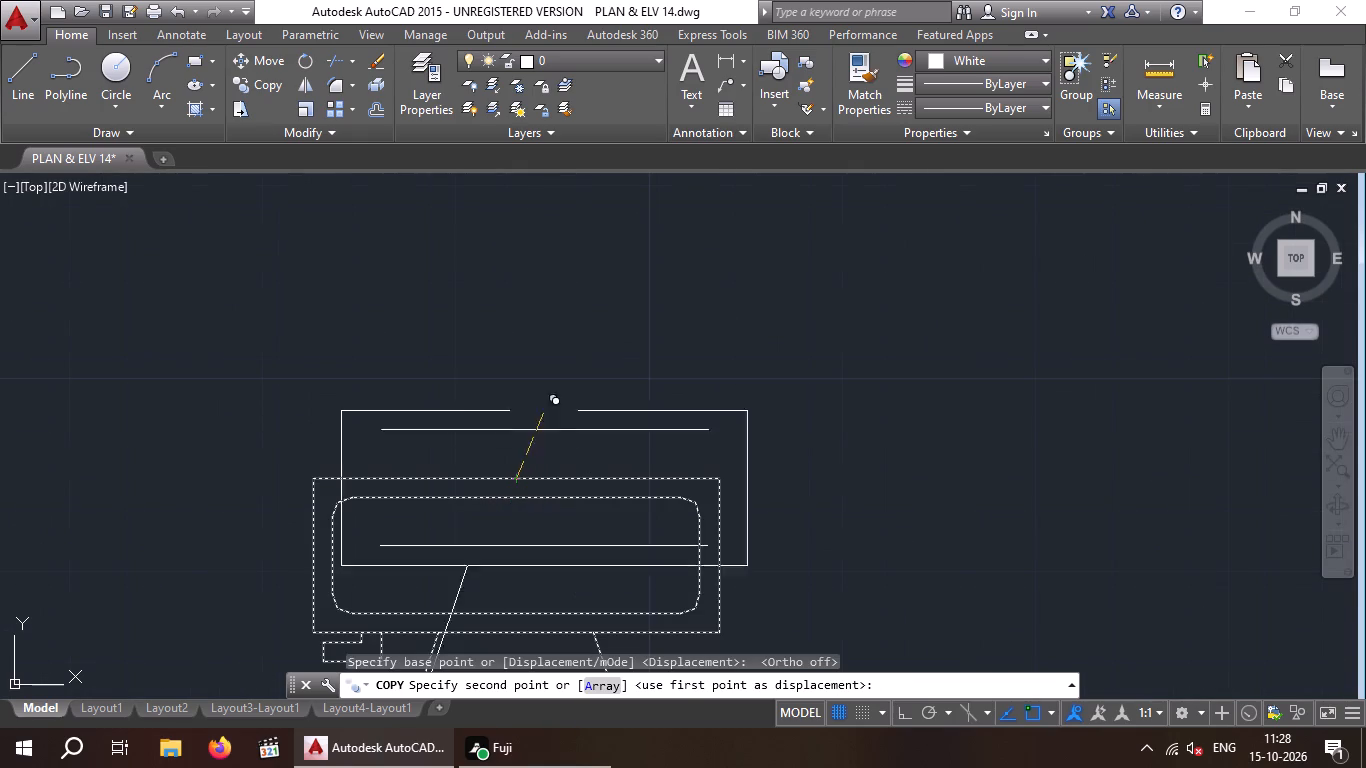
scroll(544, 411, "down", 4)
scroll(1022, 307, "down", 3)
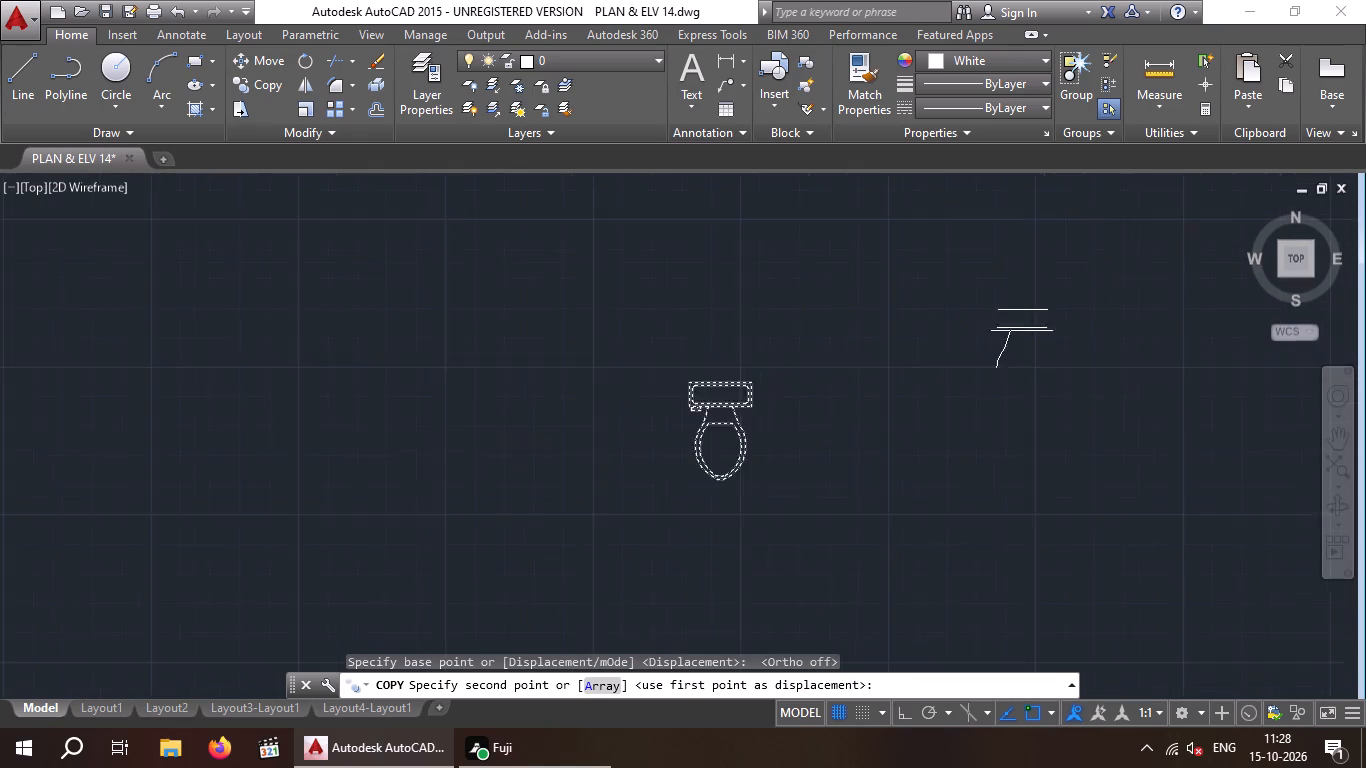
scroll(1022, 307, "down", 3)
middle_click_drag(1011, 297, 651, 402)
scroll(892, 339, "up", 2)
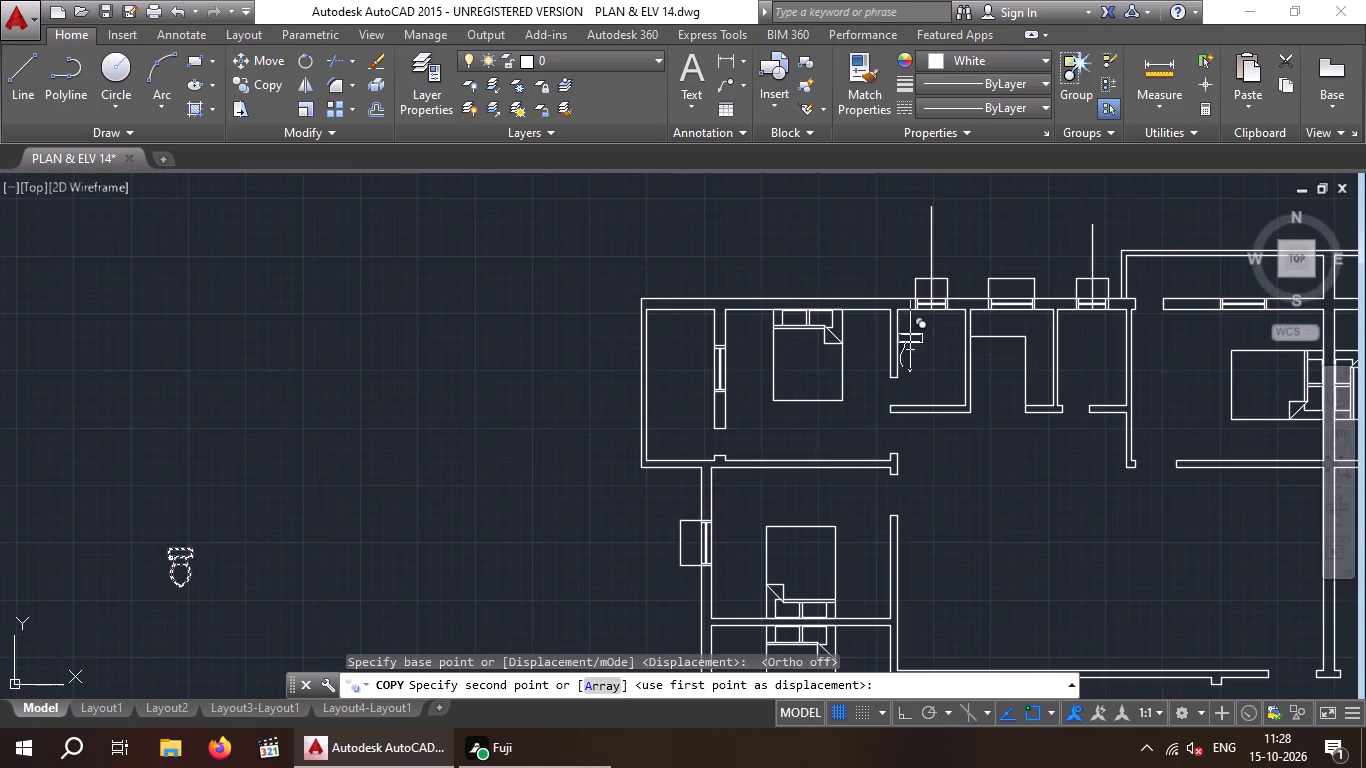
scroll(926, 327, "up", 6)
middle_click_drag(911, 317, 823, 425)
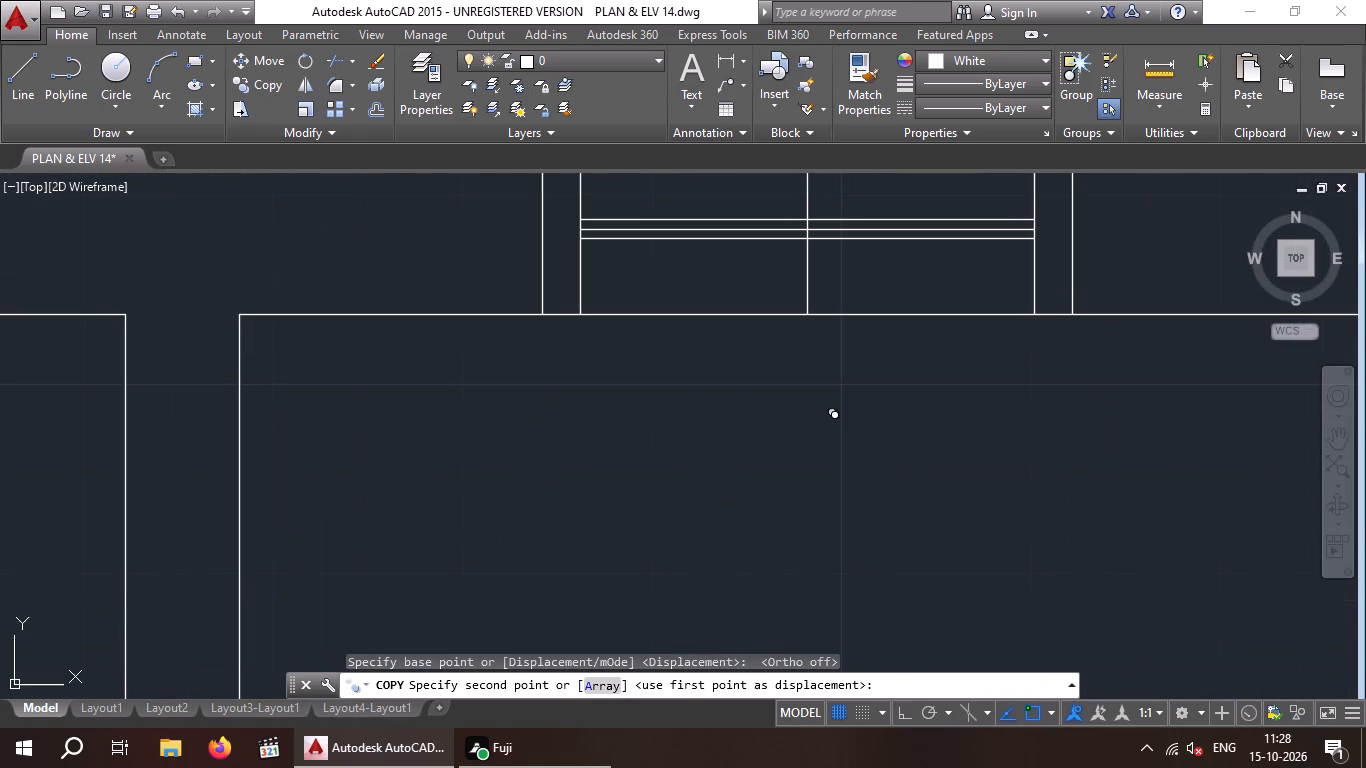
left_click(811, 310)
Copy the WC to the marked inner north-wall midpoints of the small room east of the northwest kitchen and both small rooms flanking the northeast kitchen.
scroll(845, 324, "down", 2)
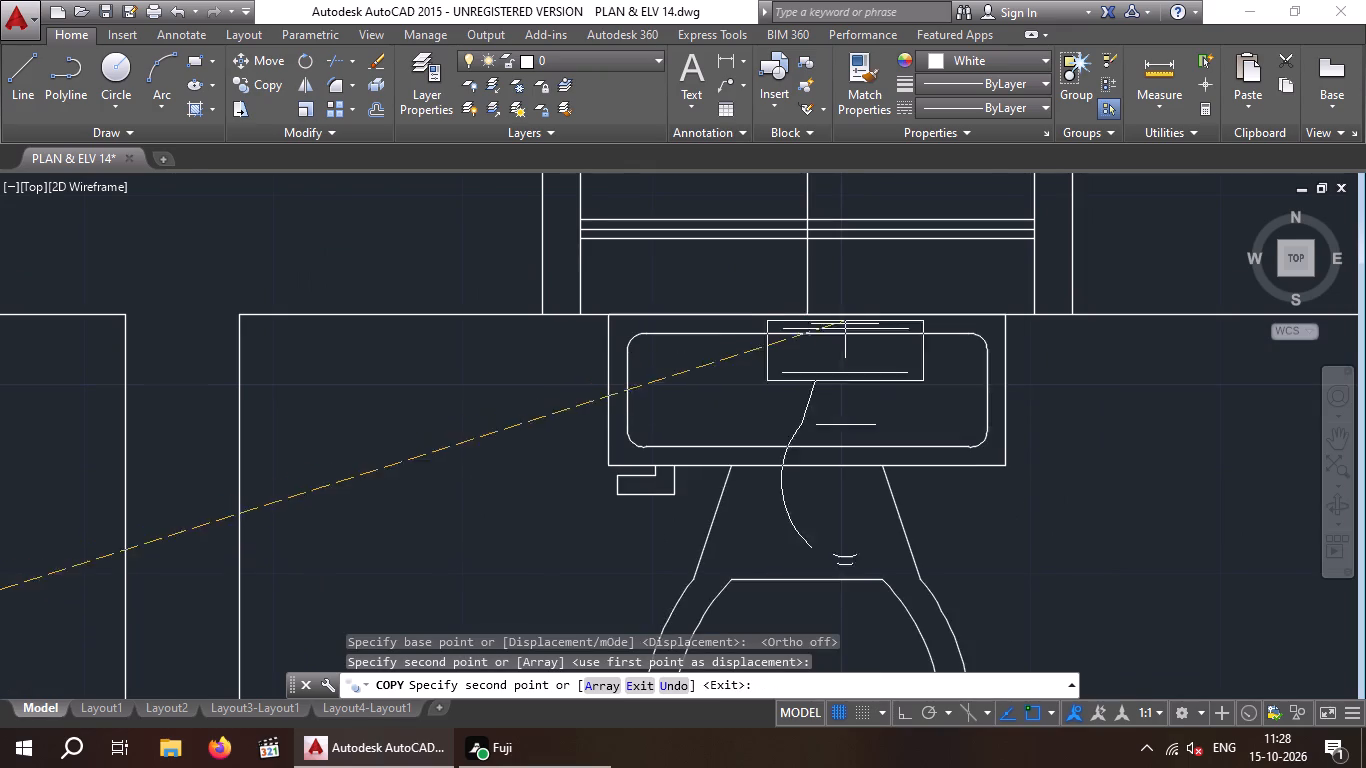
scroll(845, 324, "down", 2)
scroll(1036, 339, "down", 3)
middle_click_drag(965, 354, 327, 390)
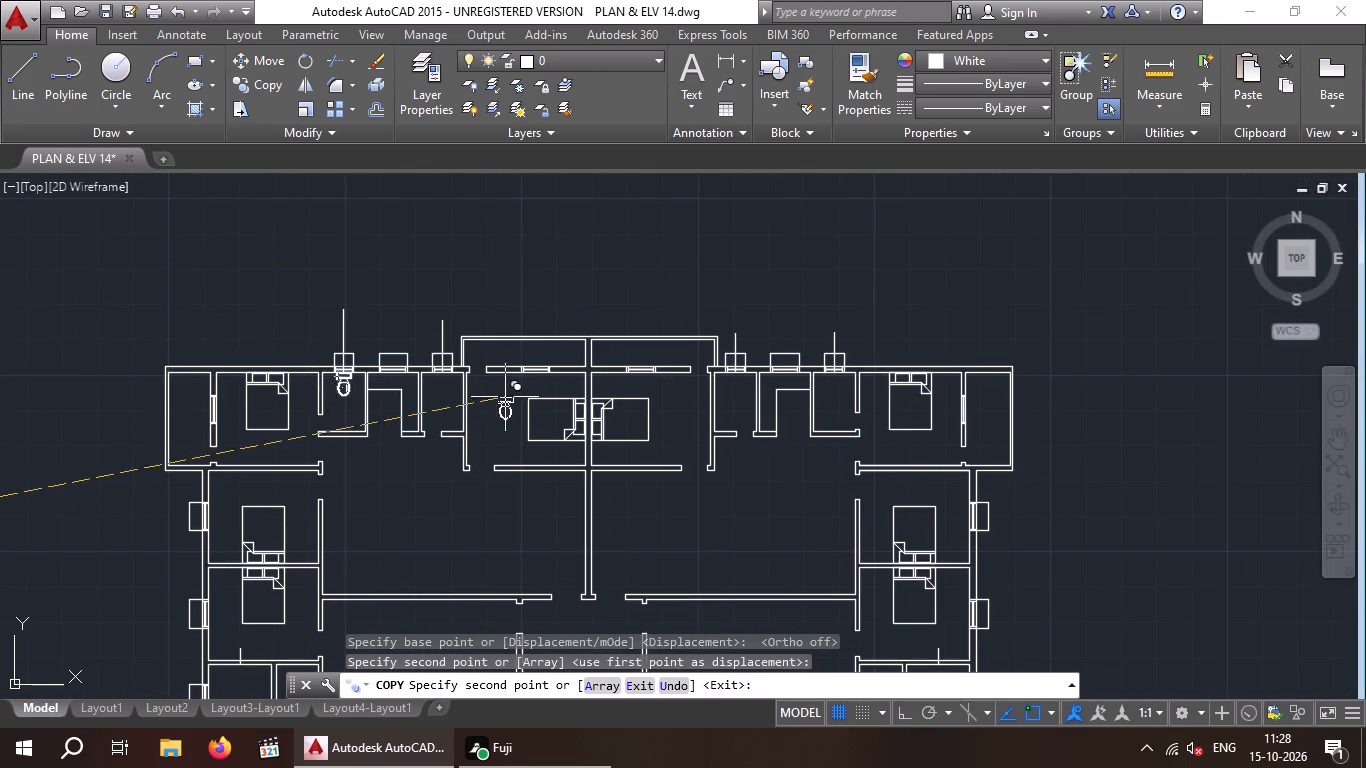
scroll(499, 399, "up", 1)
scroll(410, 374, "up", 4)
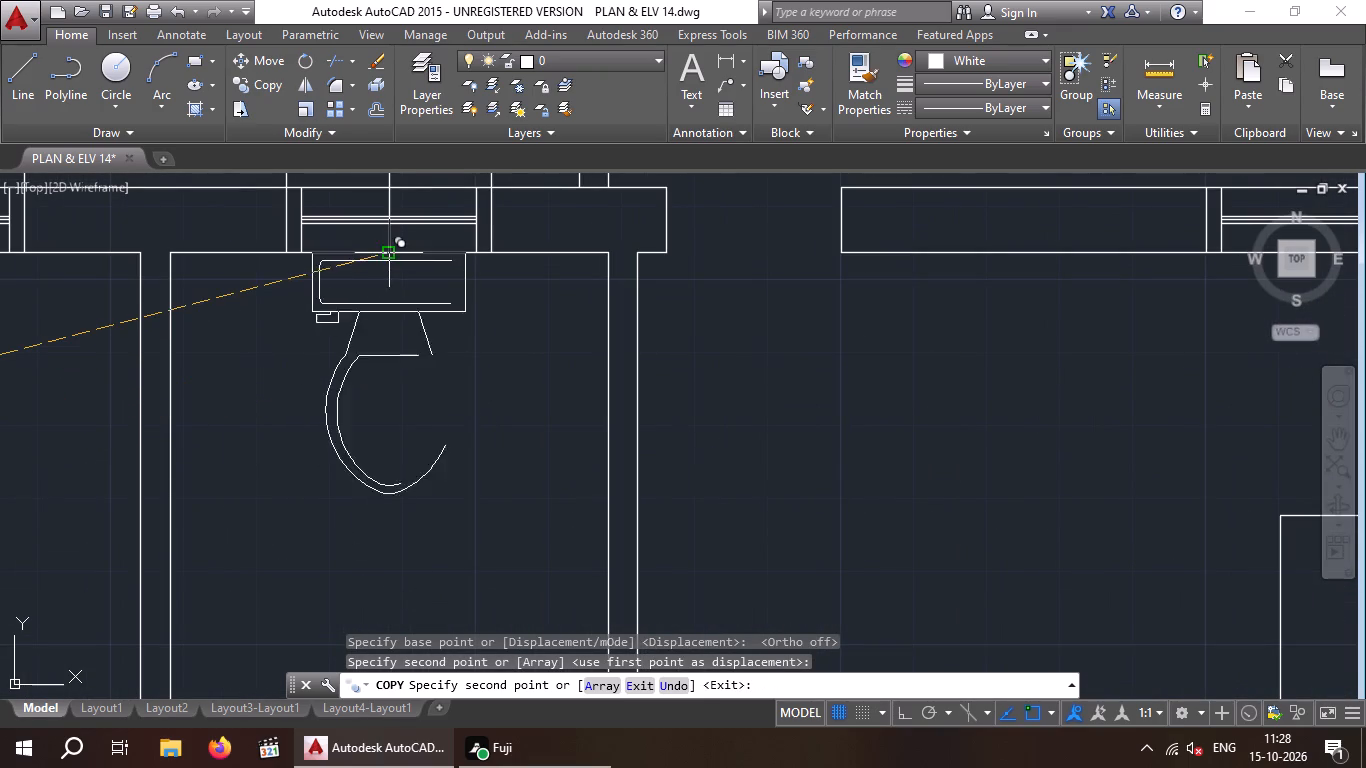
left_click_drag(392, 248, 393, 257)
scroll(425, 314, "down", 4)
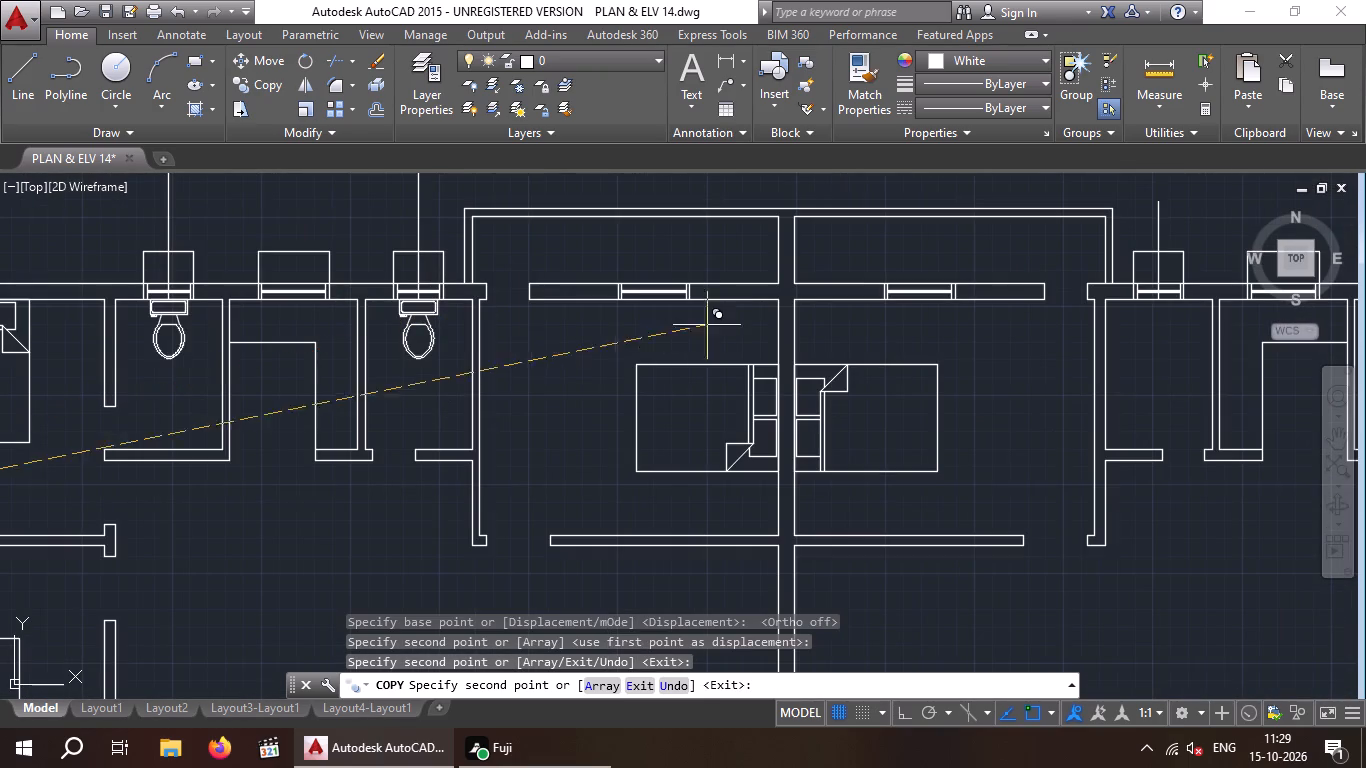
middle_click_drag(859, 342, 369, 380)
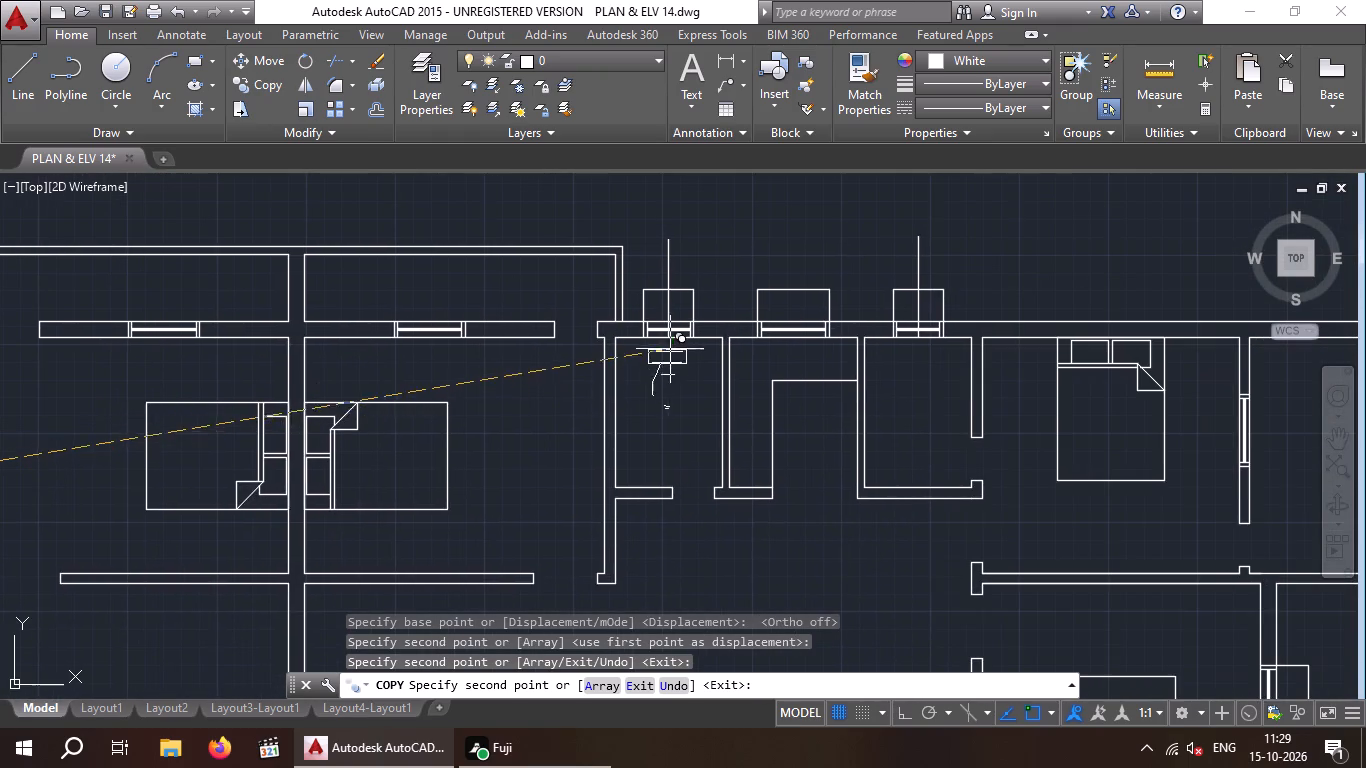
scroll(673, 347, "up", 3)
left_click(639, 307)
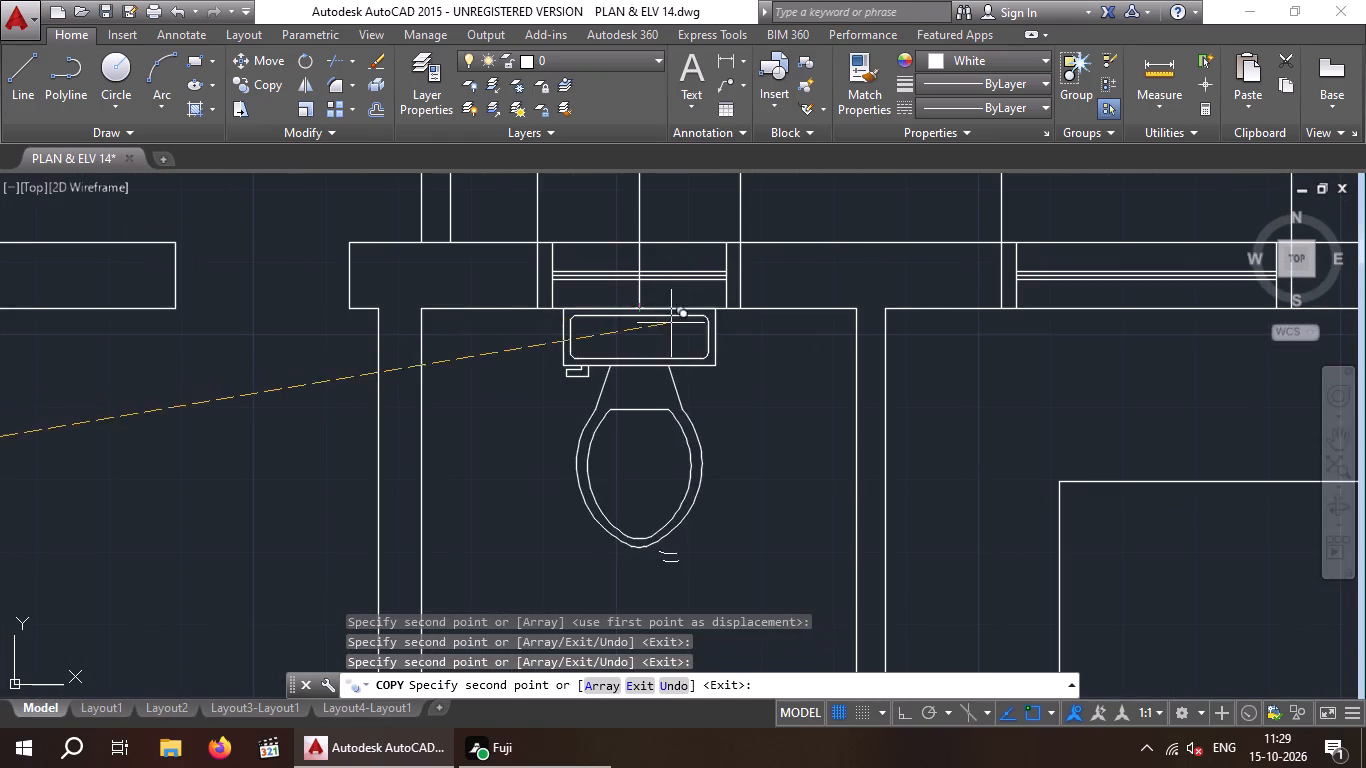
scroll(688, 321, "down", 3)
scroll(936, 328, "up", 4)
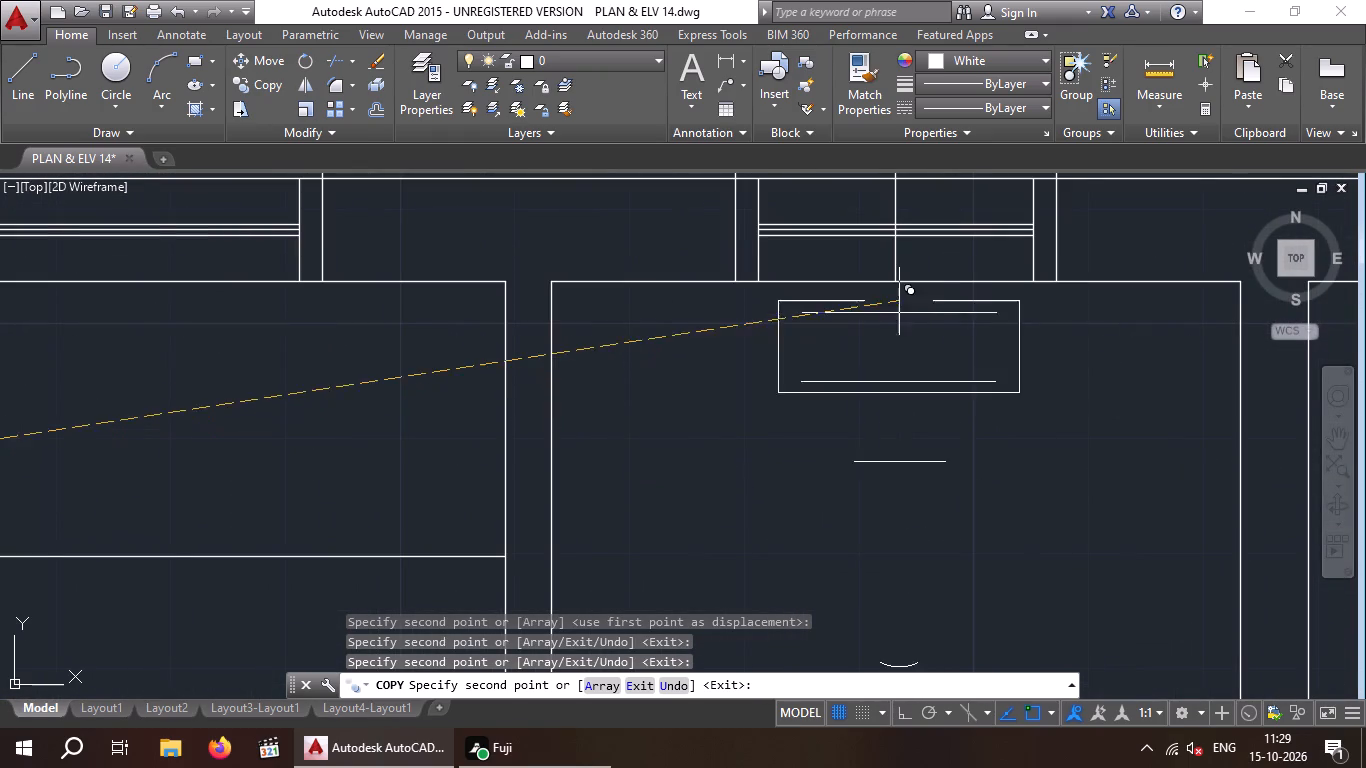
left_click(894, 280)
Copy the WC to the marked inner north-wall midpoint of the small west-side room between the lower west bedroom and the southwest bedroom.
scroll(894, 293, "down", 5)
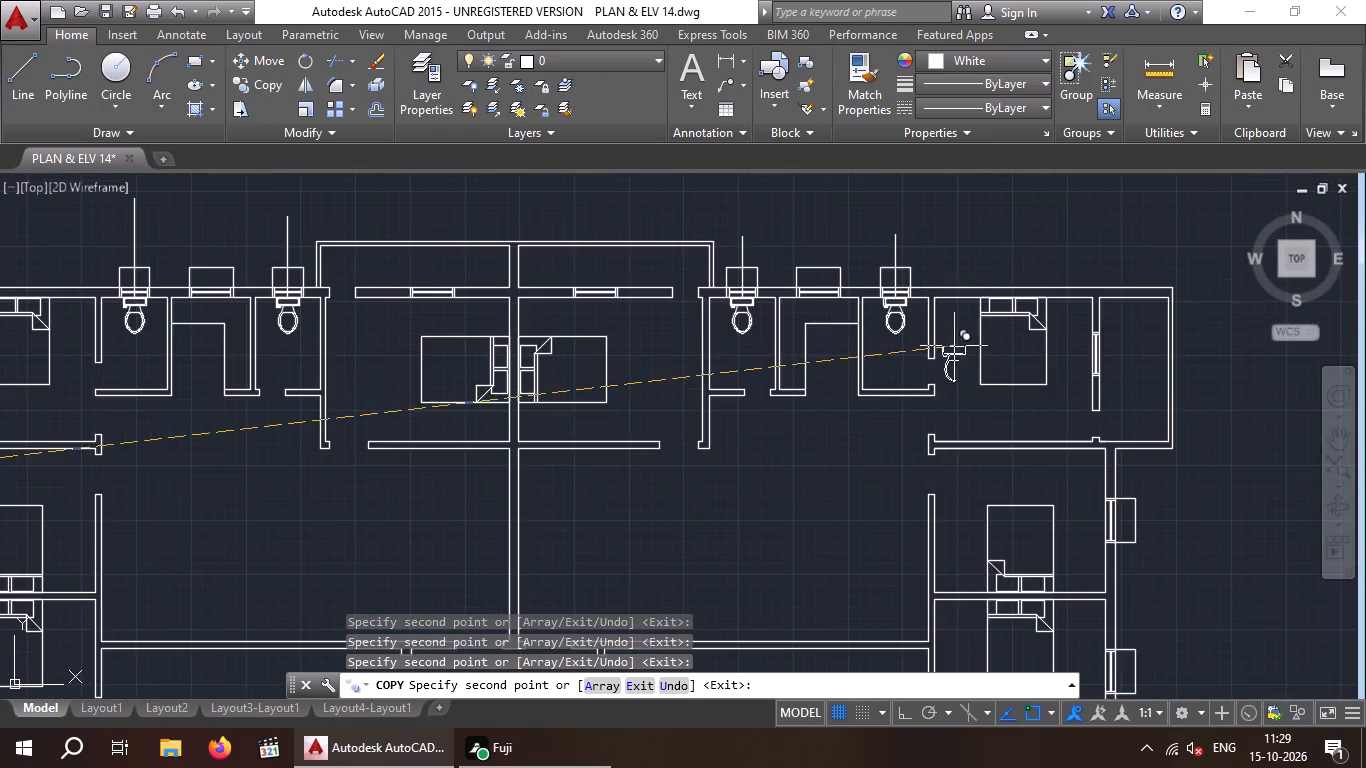
scroll(954, 346, "down", 2)
scroll(560, 523, "up", 3)
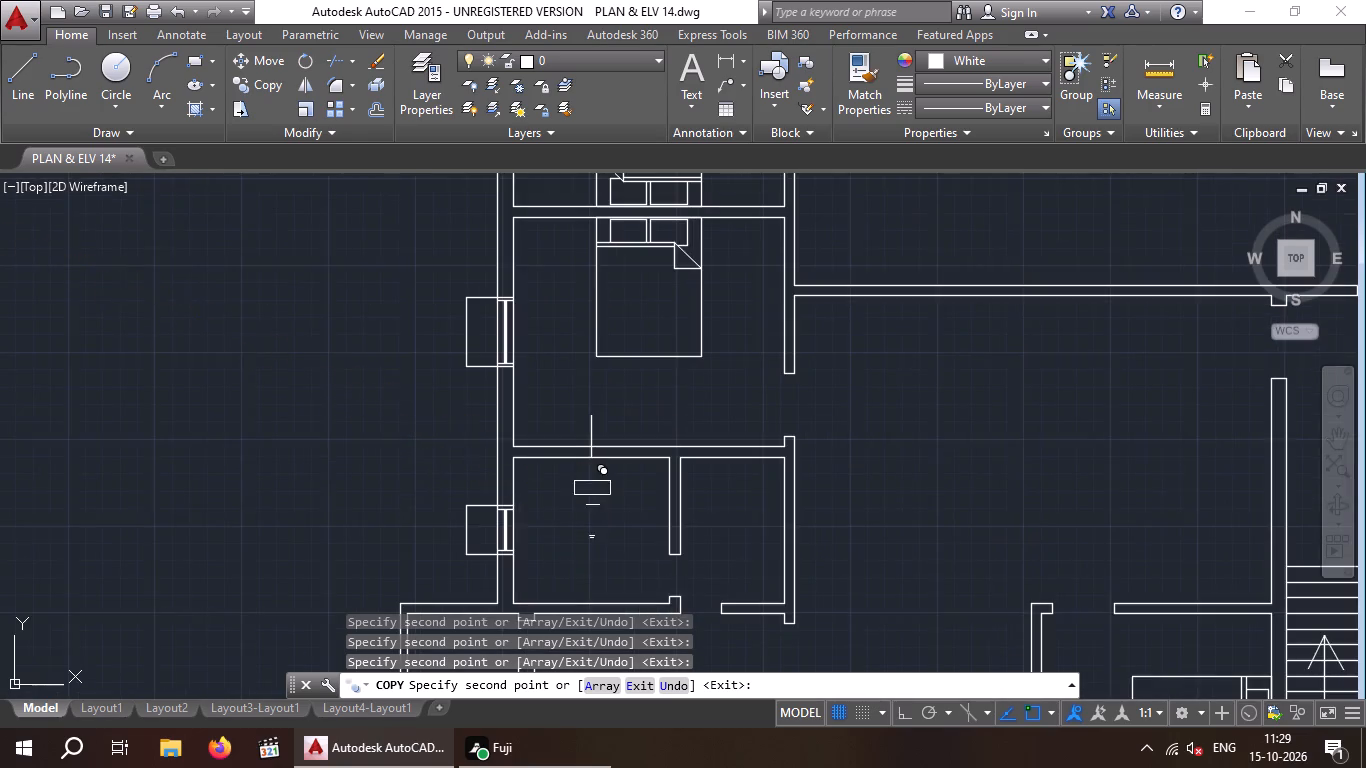
scroll(600, 466, "up", 5)
left_click(498, 387)
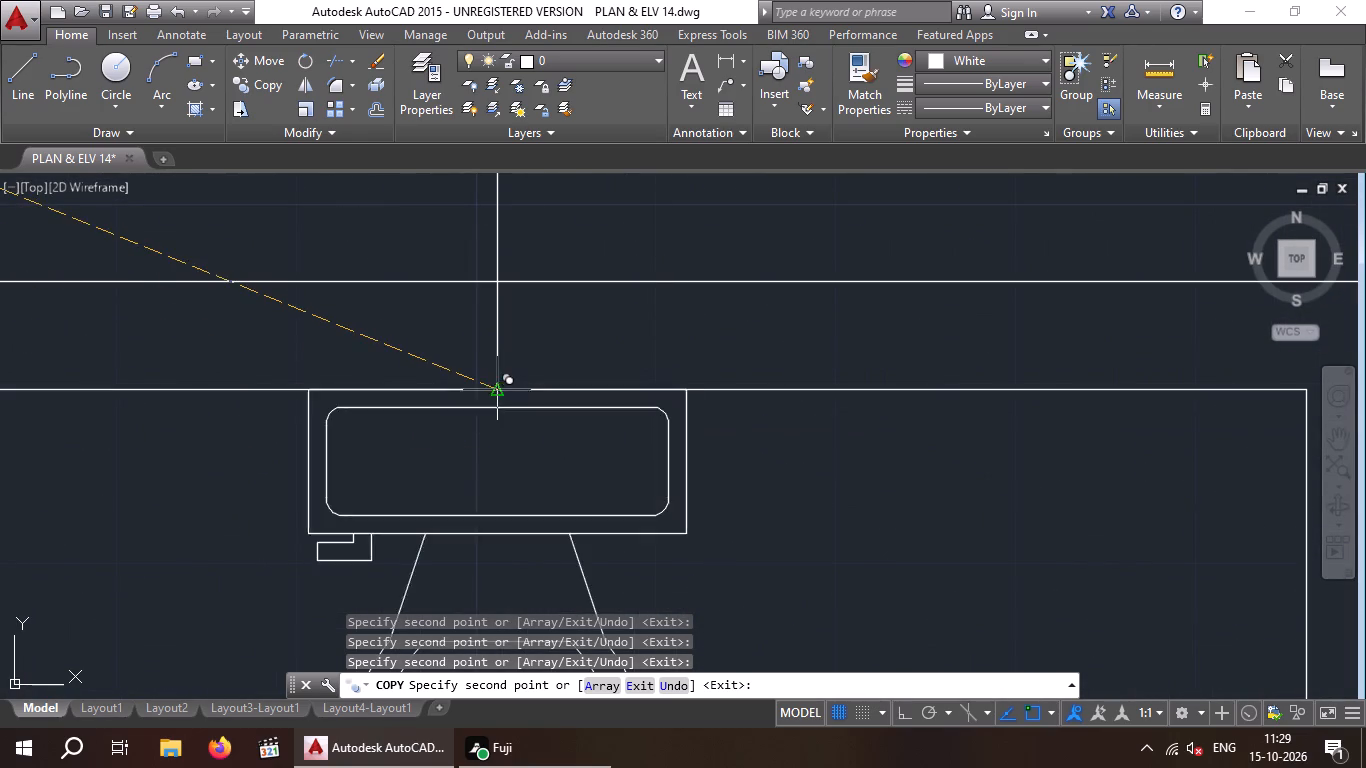
Copy the WC to the marked inner north-wall midpoint of the matching small room on the plan's east side.
scroll(544, 381, "down", 6)
scroll(670, 388, "down", 4)
scroll(911, 398, "up", 2)
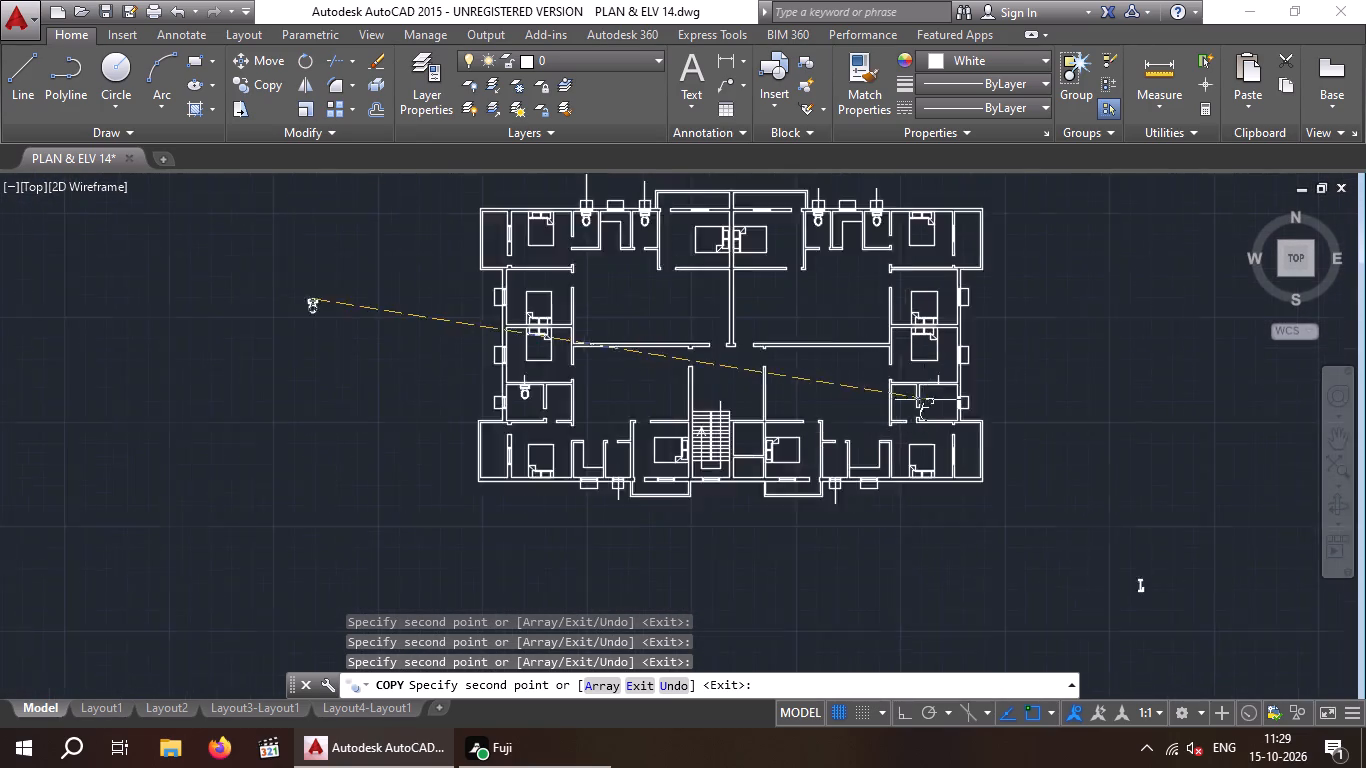
scroll(929, 400, "up", 8)
middle_click_drag(913, 413, 873, 513)
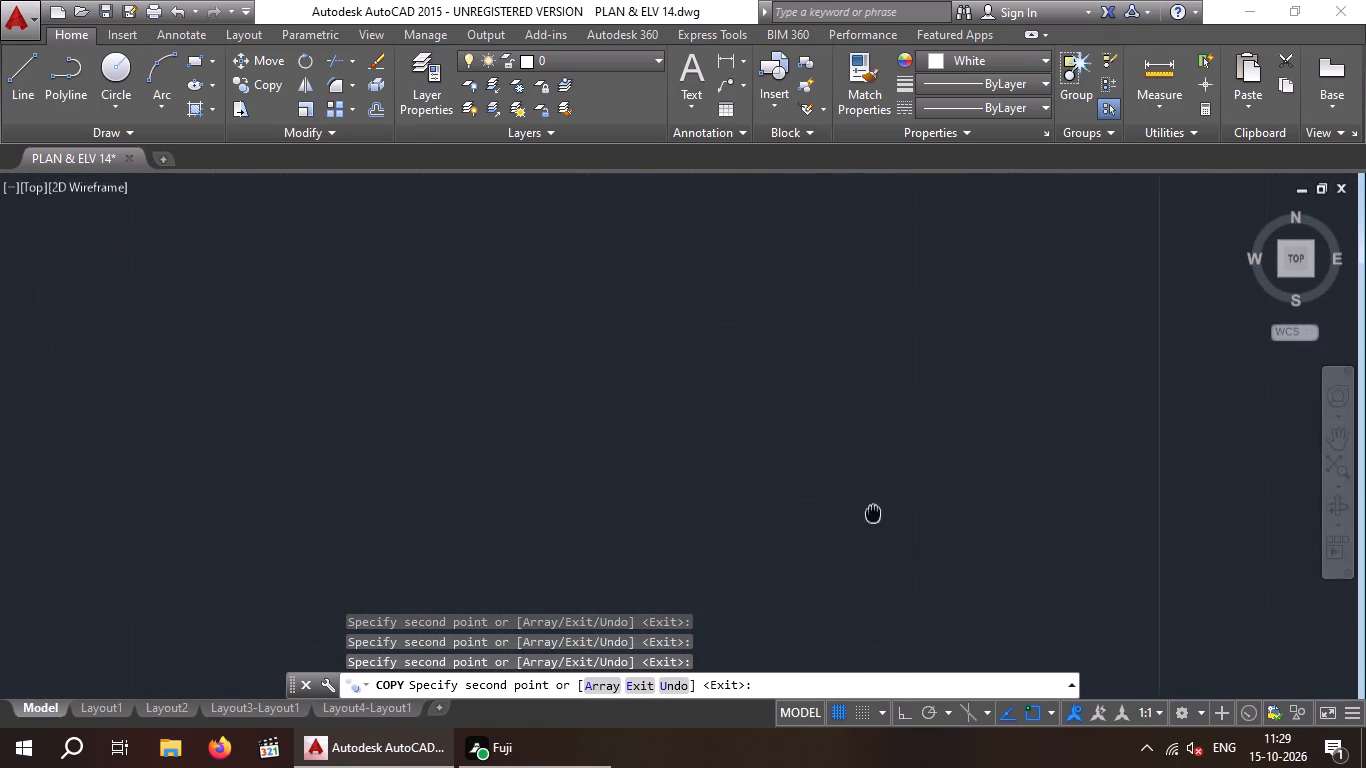
middle_click_drag(873, 513, 852, 536)
scroll(846, 474, "down", 3)
scroll(848, 445, "up", 1)
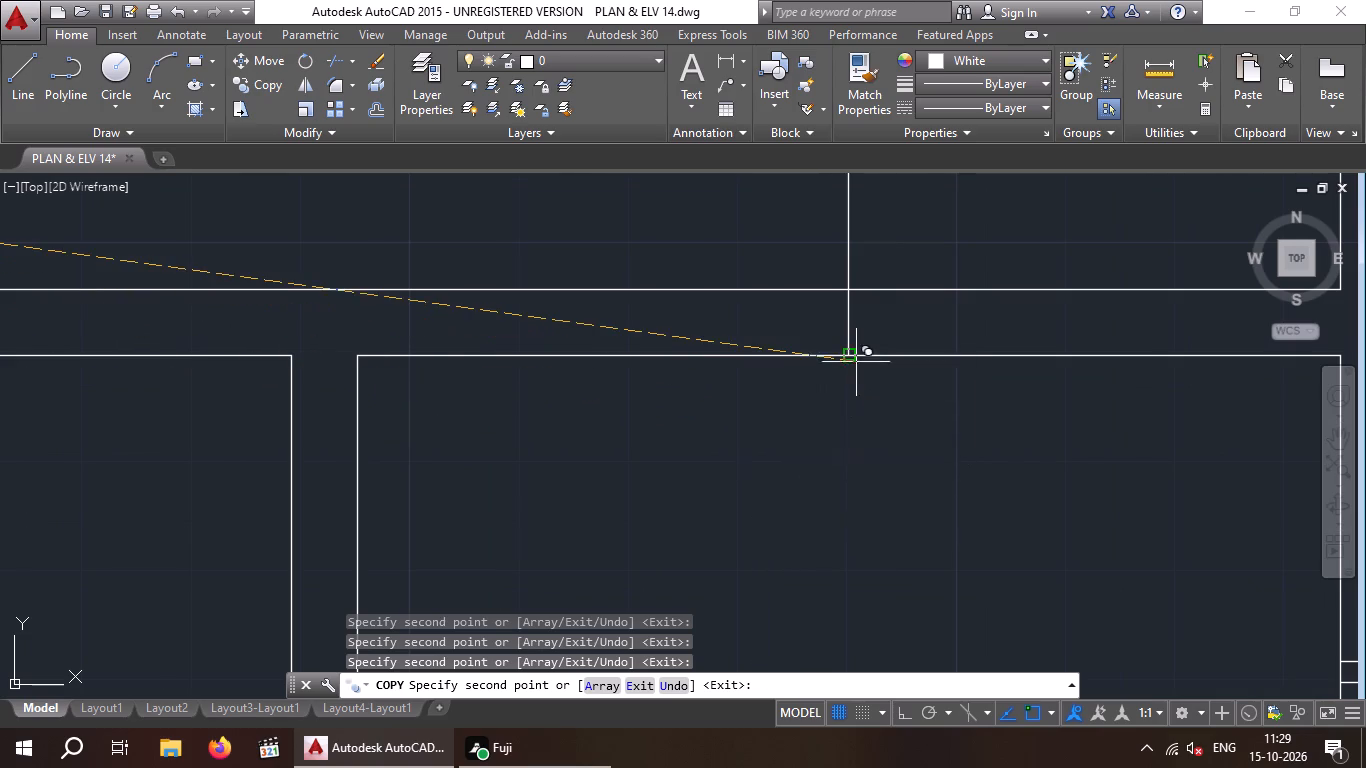
left_click(852, 360)
scroll(853, 396, "down", 7)
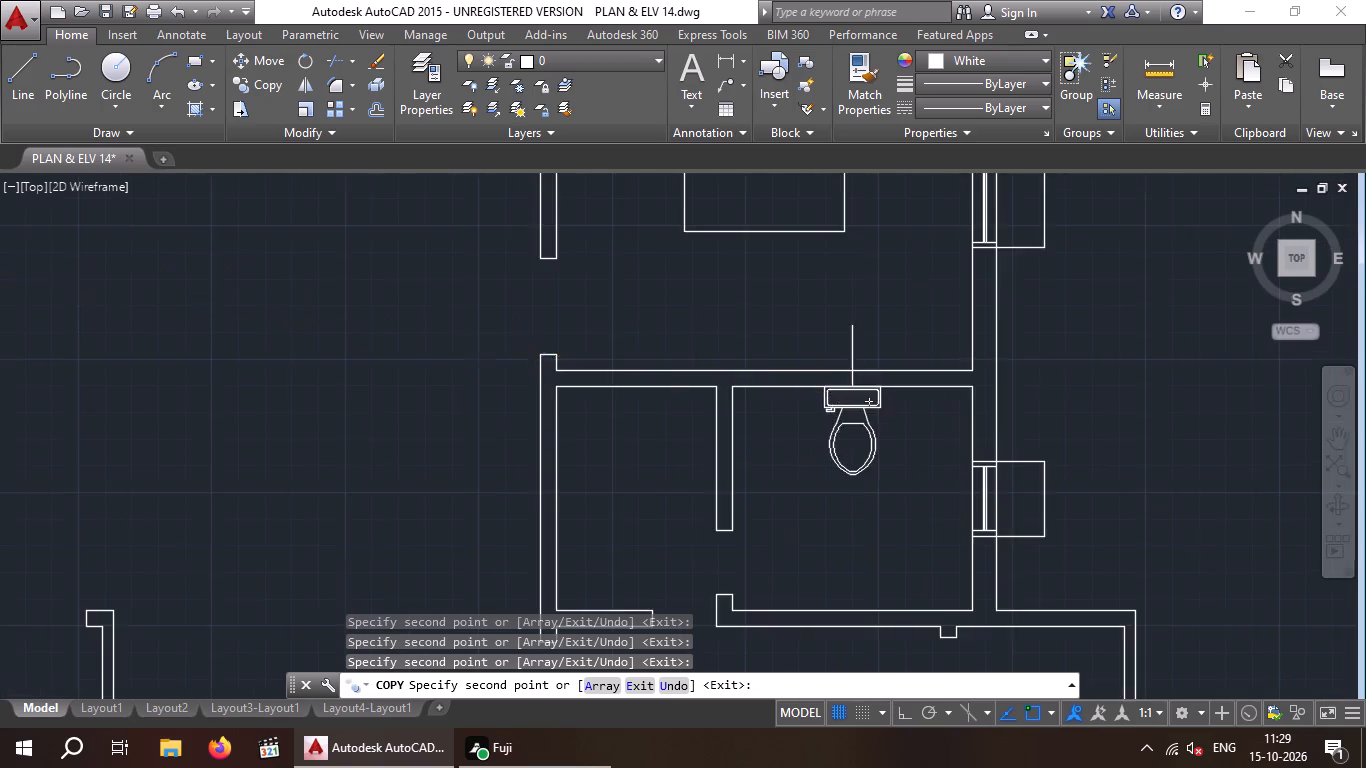
scroll(859, 399, "down", 4)
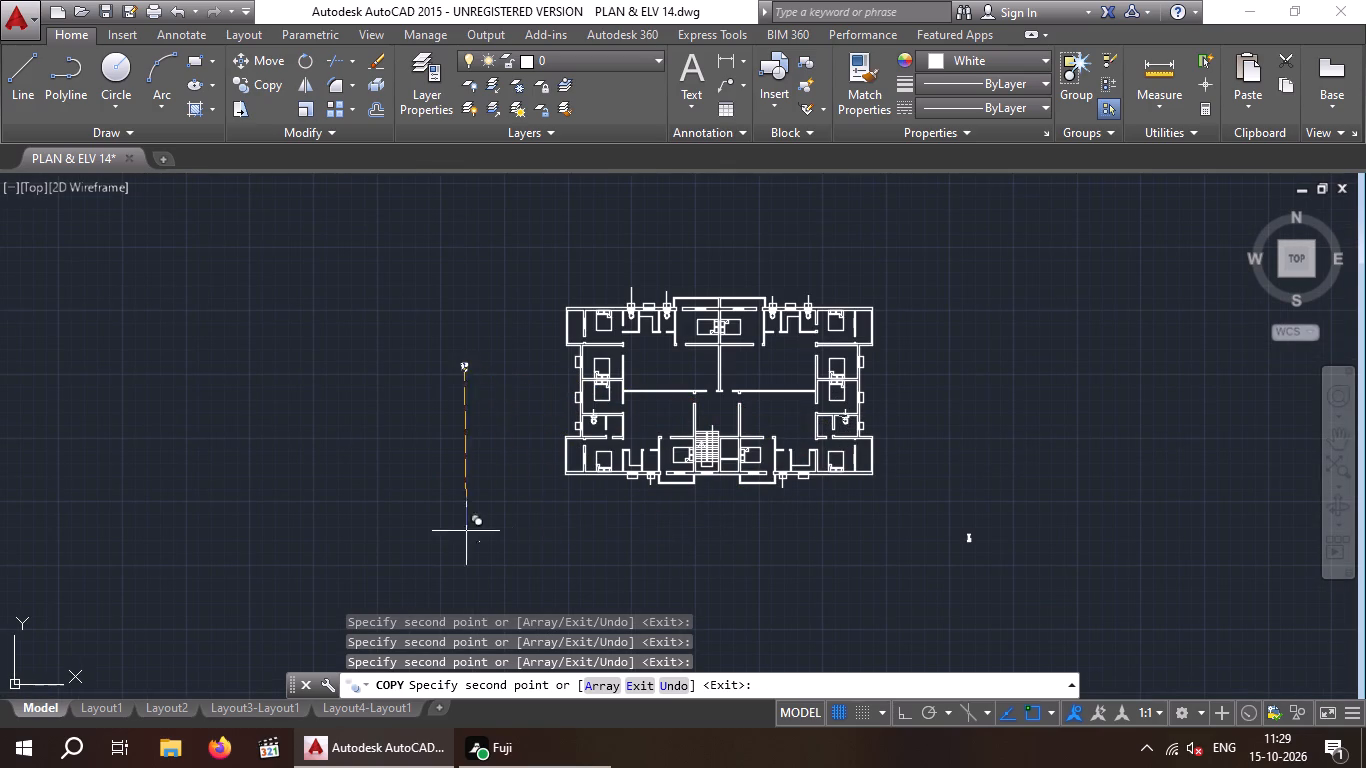
key("Escape")
key("Escape")
With Ortho on, rotate the source WC west of the apartment plan by 180° so its tank faces south.
scroll(463, 373, "up", 2)
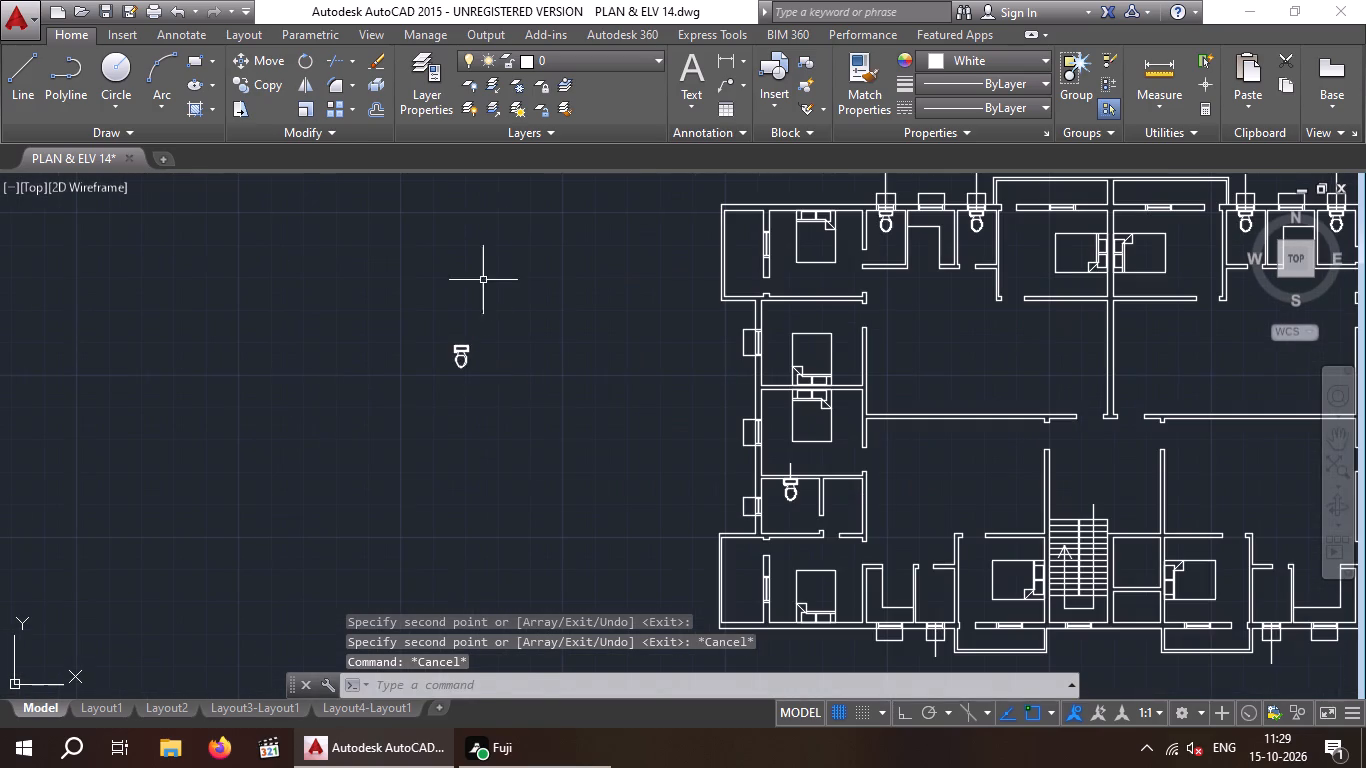
left_click_drag(484, 278, 562, 330)
left_click(399, 410)
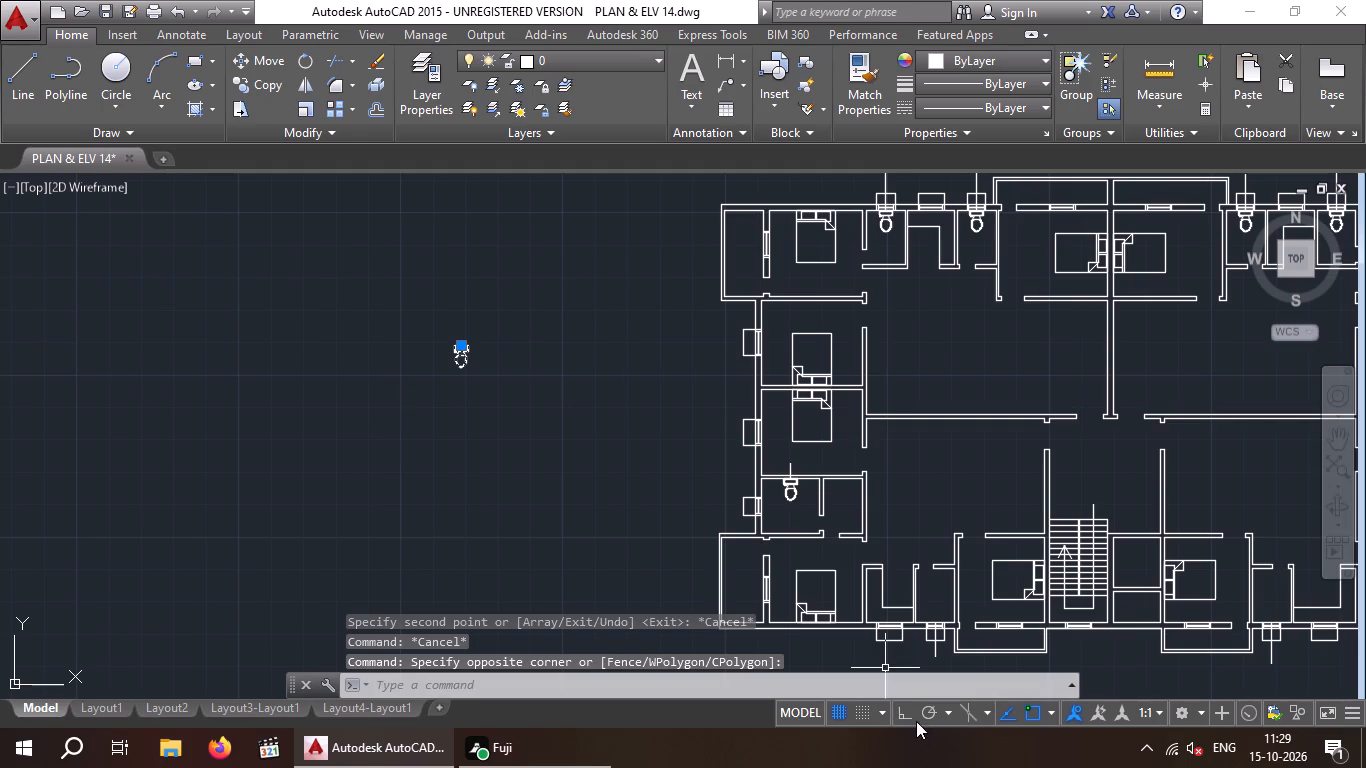
left_click(906, 716)
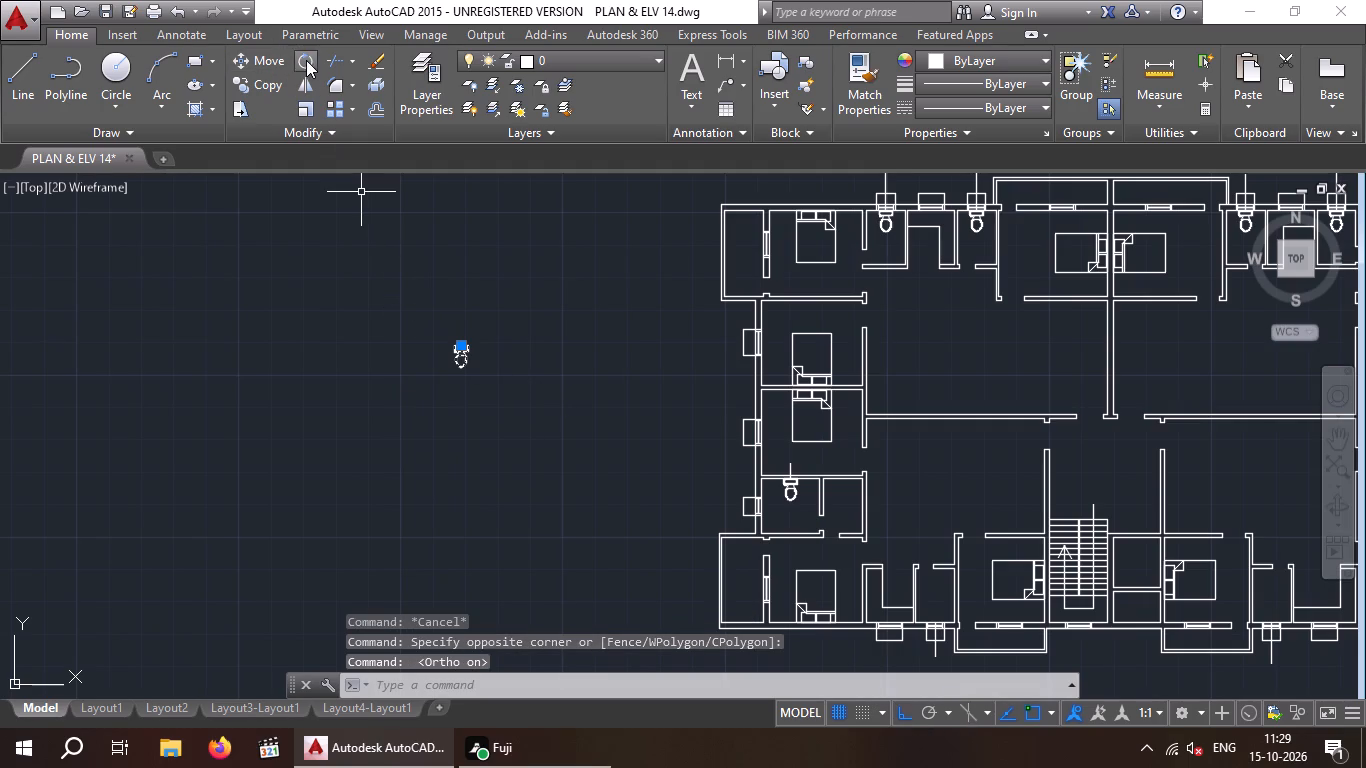
left_click(306, 60)
left_click_drag(460, 373, 451, 374)
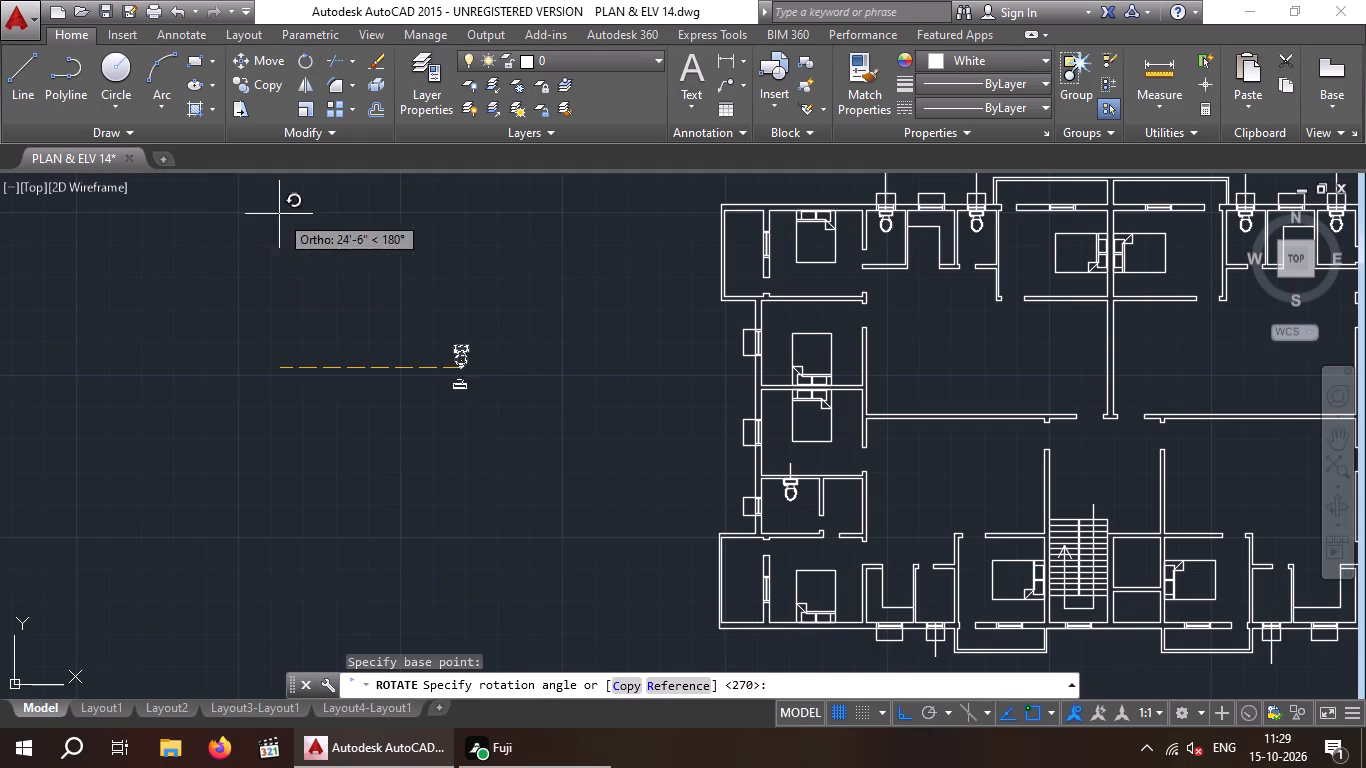
left_click(349, 291)
key("Escape")
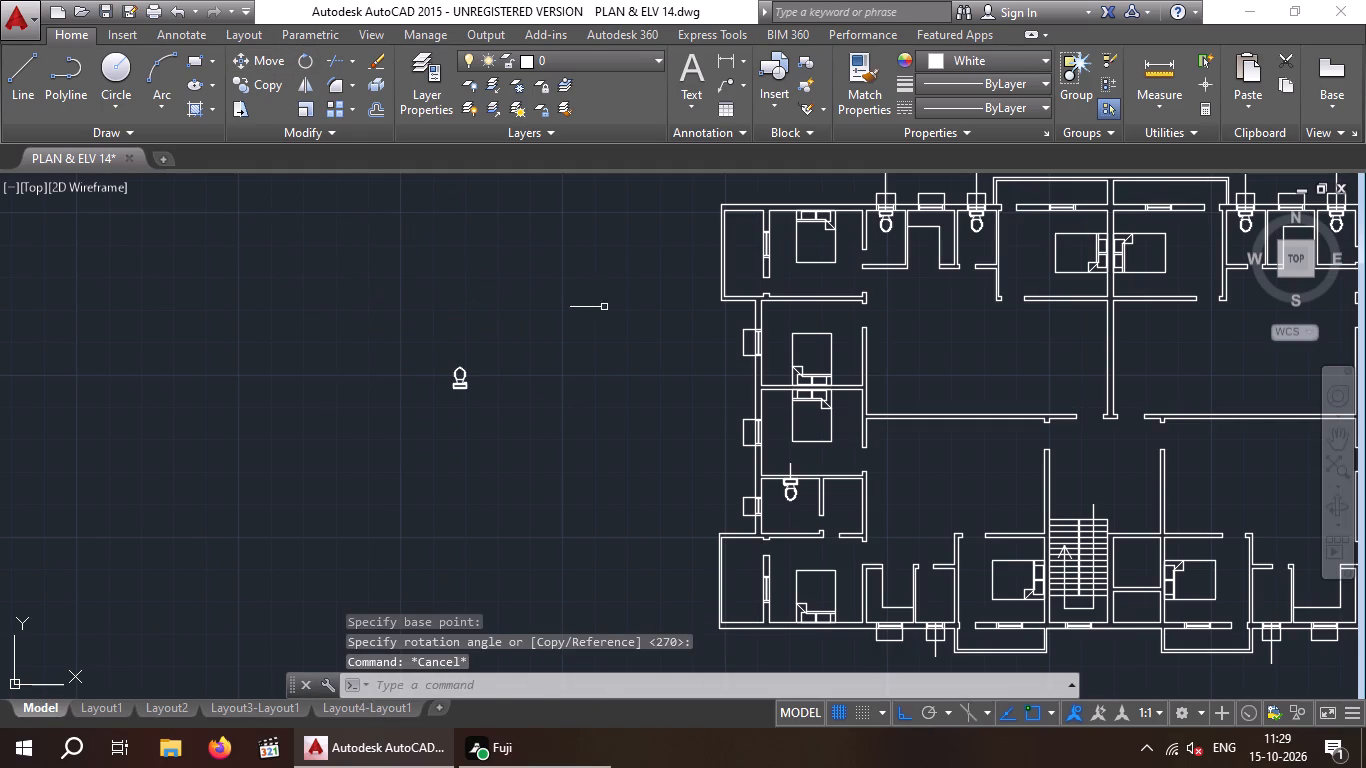
With Ortho off, copy the rotated WC by its tank-back midpoint to the inner south-wall midpoint of the small room east of the southwest kitchen.
left_click_drag(602, 305, 545, 410)
left_click_drag(525, 320, 530, 418)
left_click(404, 419)
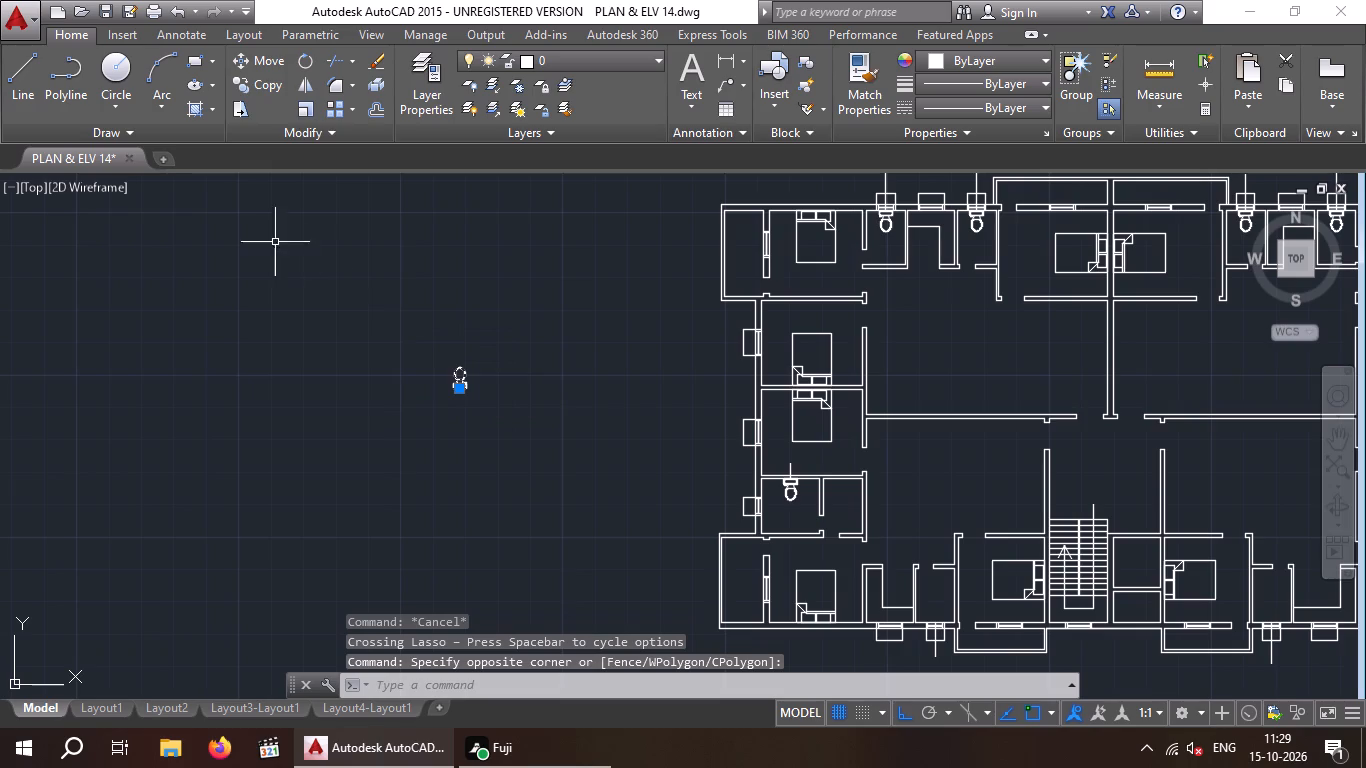
left_click(264, 85)
scroll(460, 406, "up", 2)
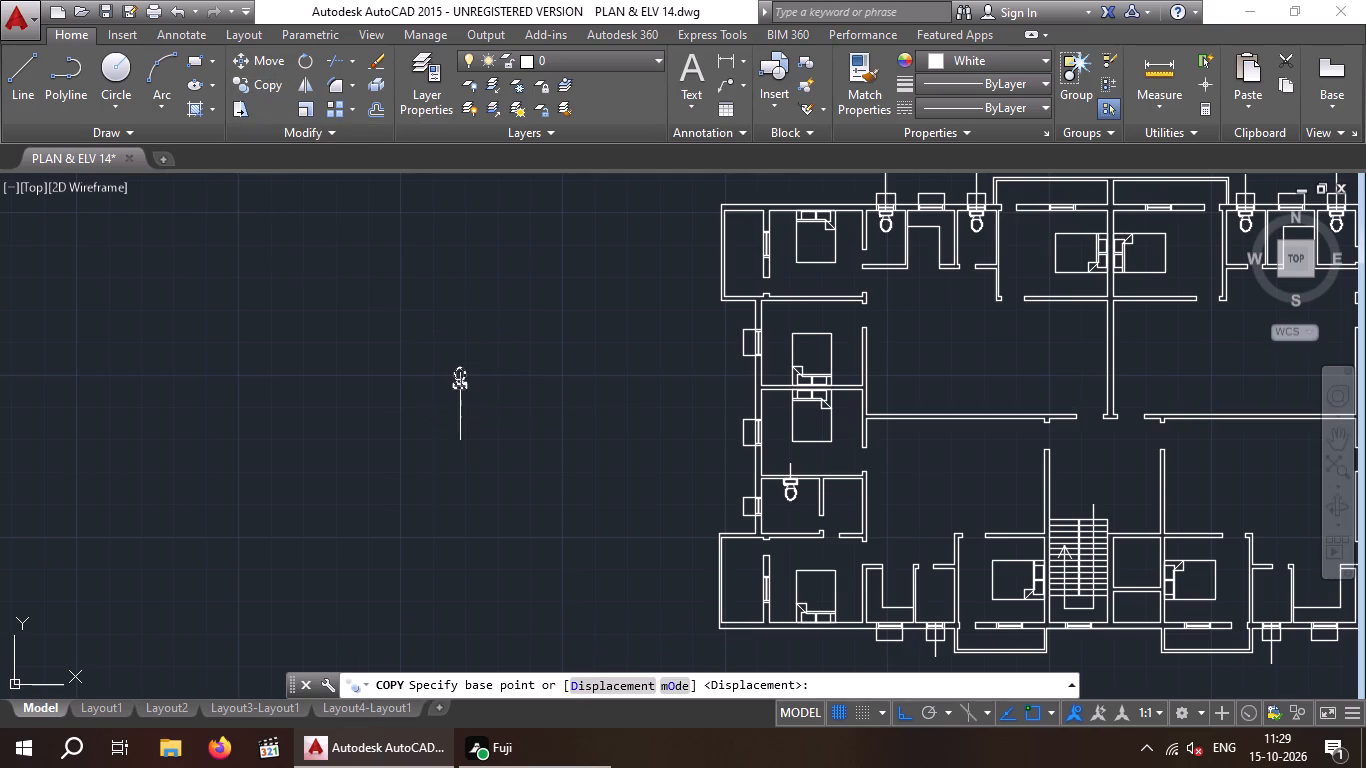
scroll(460, 406, "up", 2)
scroll(432, 296, "up", 4)
left_click(456, 251)
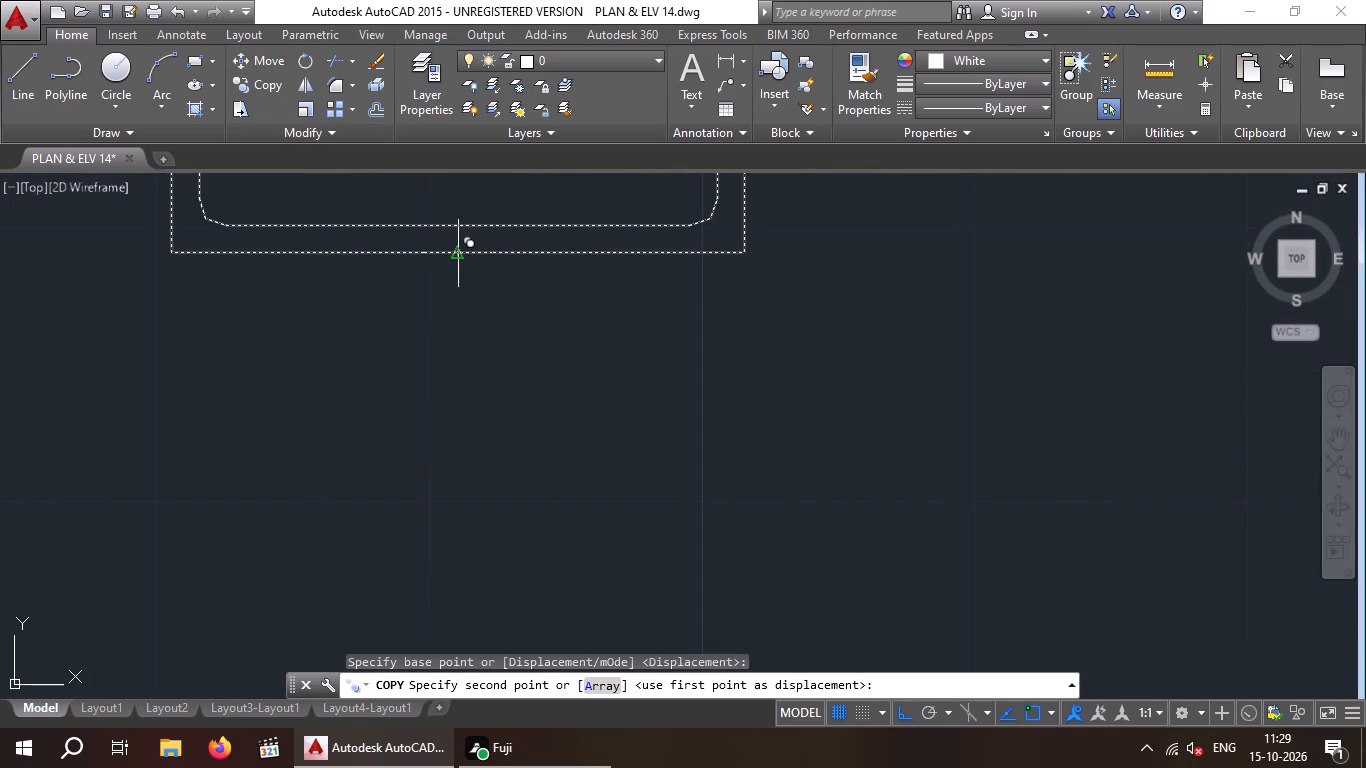
scroll(460, 267, "down", 4)
left_click(904, 710)
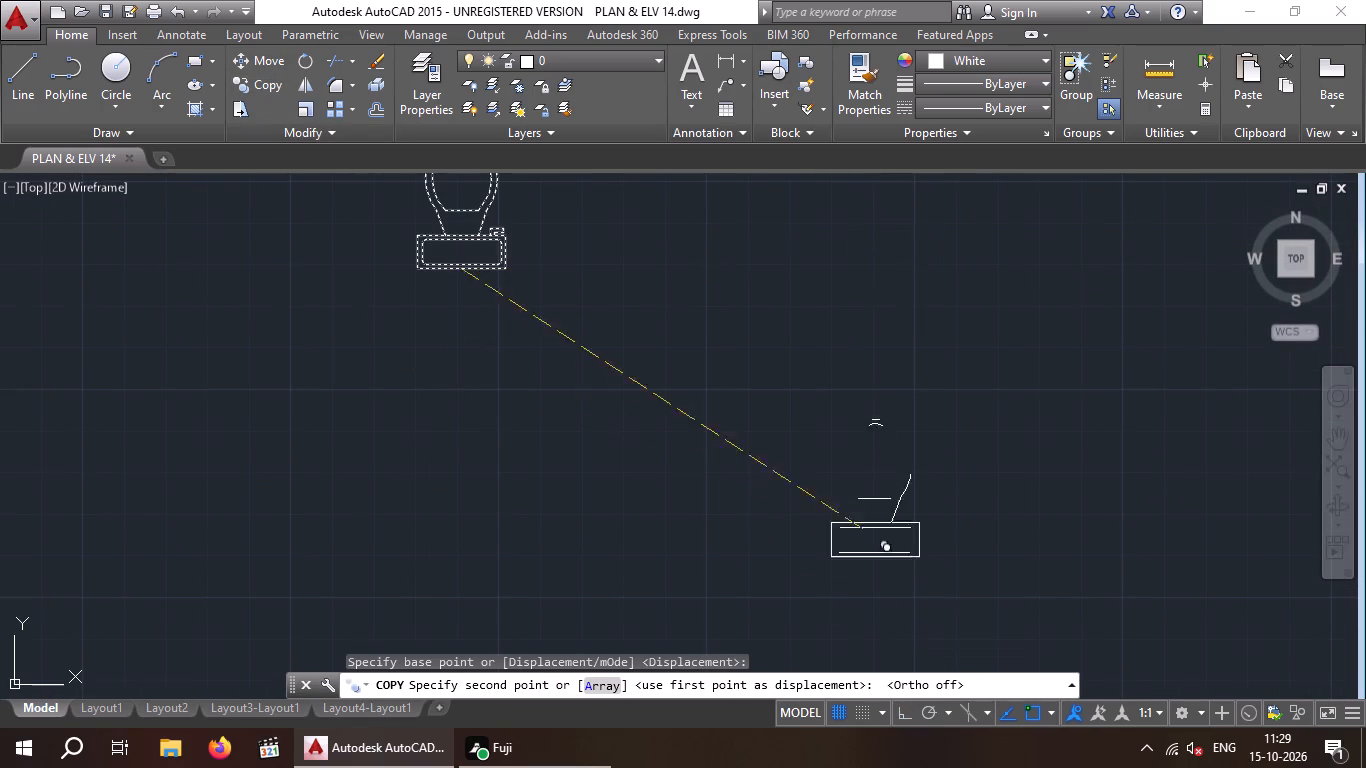
scroll(861, 442, "down", 5)
middle_click_drag(816, 446, 184, 388)
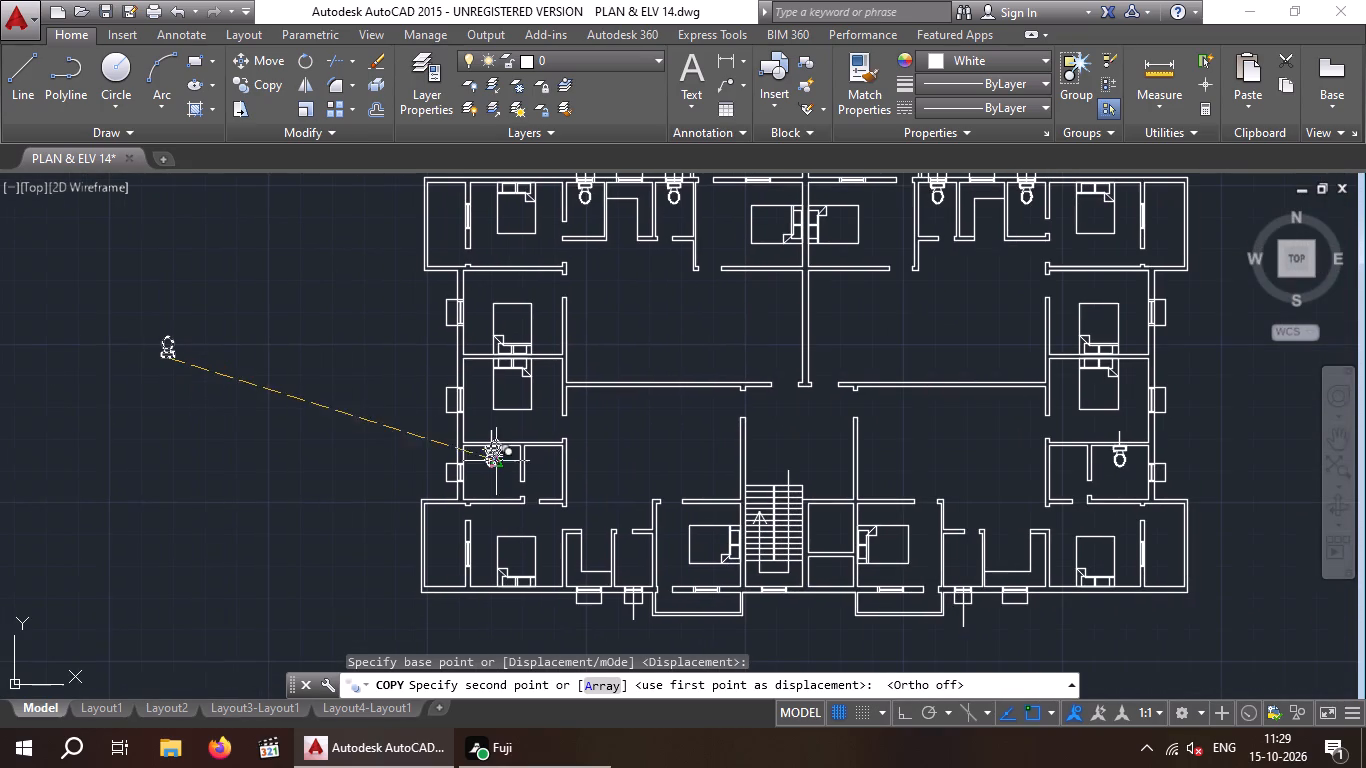
scroll(649, 572, "up", 4)
middle_click_drag(589, 552, 609, 353)
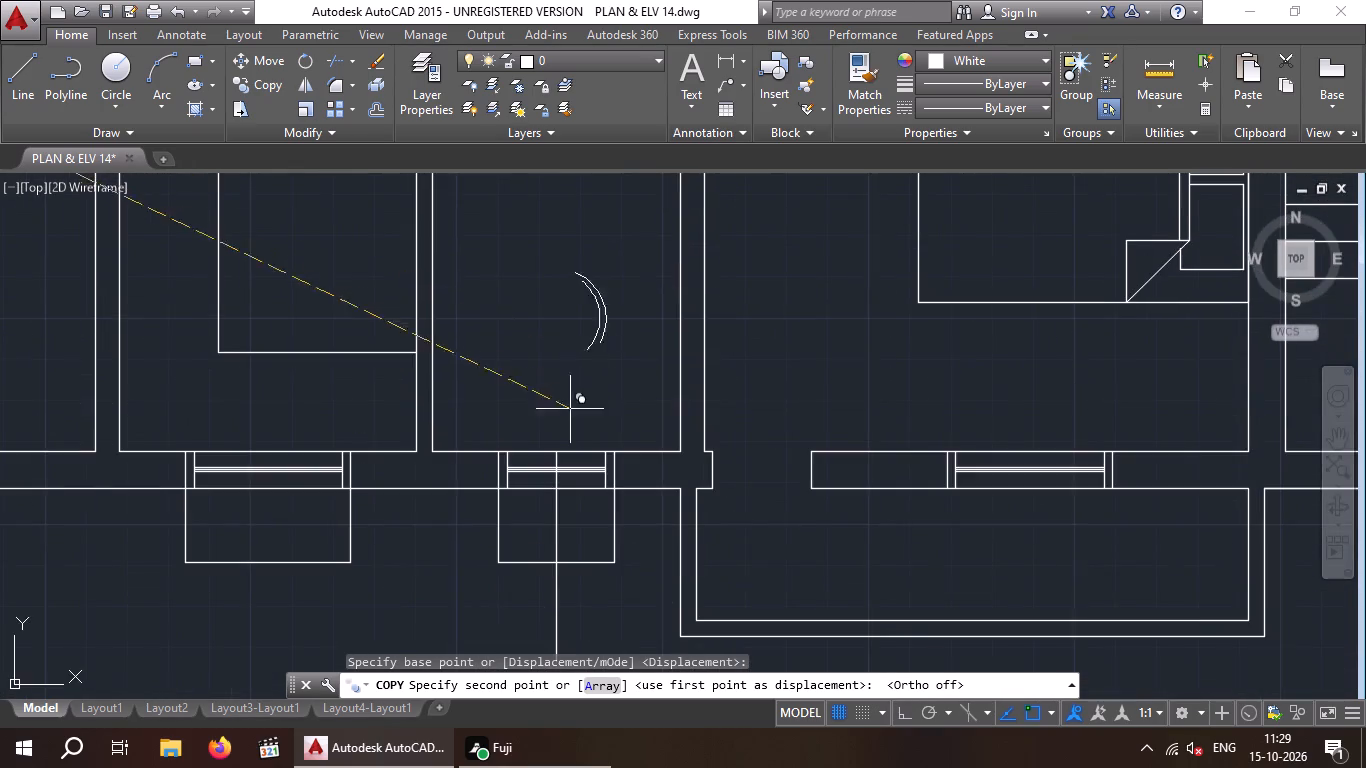
scroll(570, 410, "up", 3)
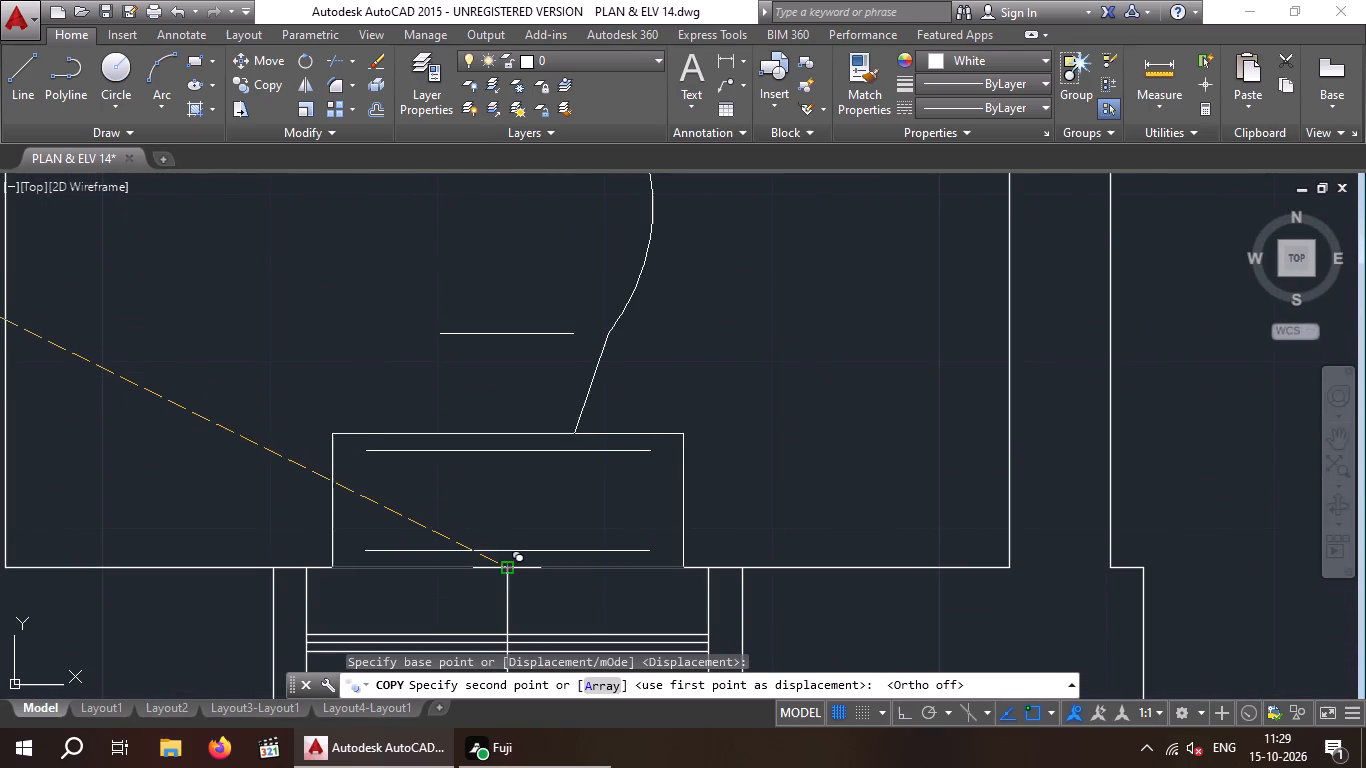
left_click(507, 566)
Copy the rotated WC to the marked inner south-wall midpoint of the small room west of the southeast kitchen.
scroll(576, 448, "down", 7)
middle_click_drag(577, 447, 47, 390)
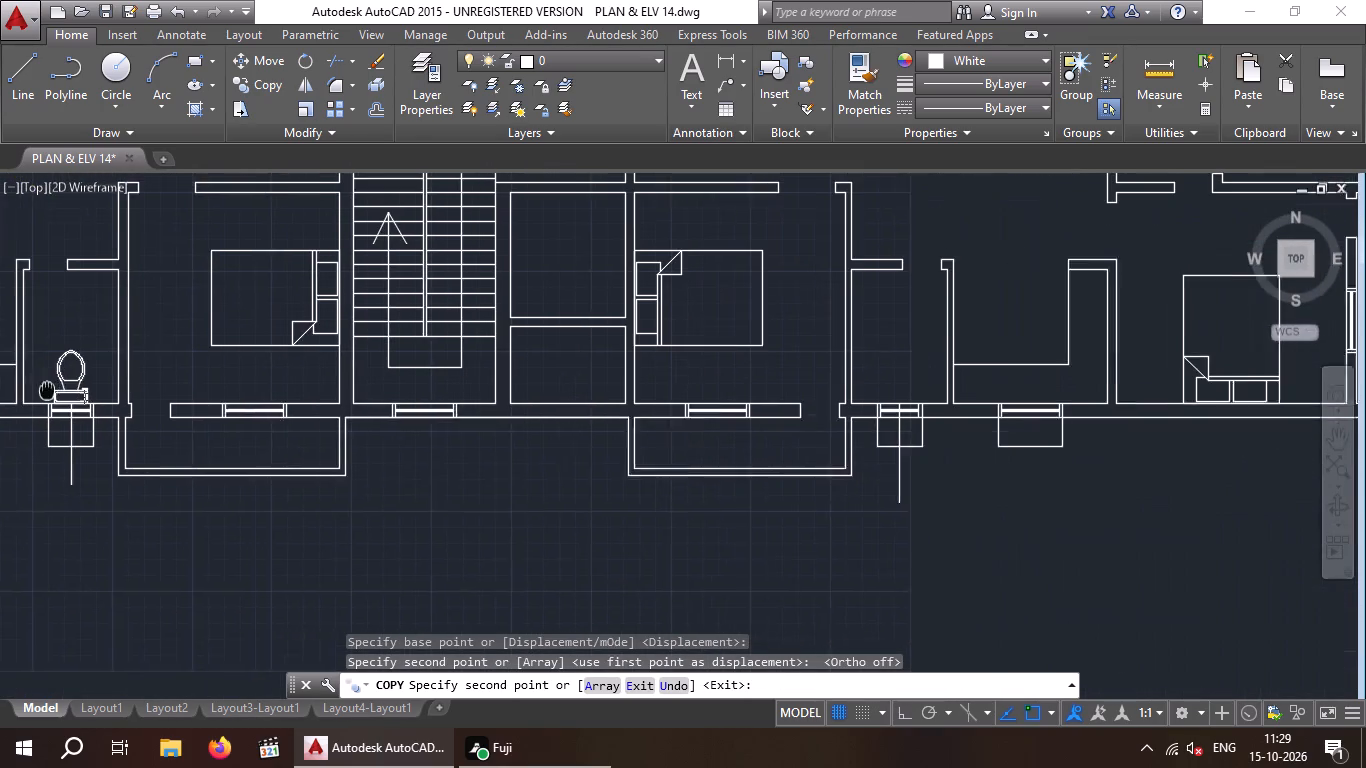
scroll(877, 396, "up", 5)
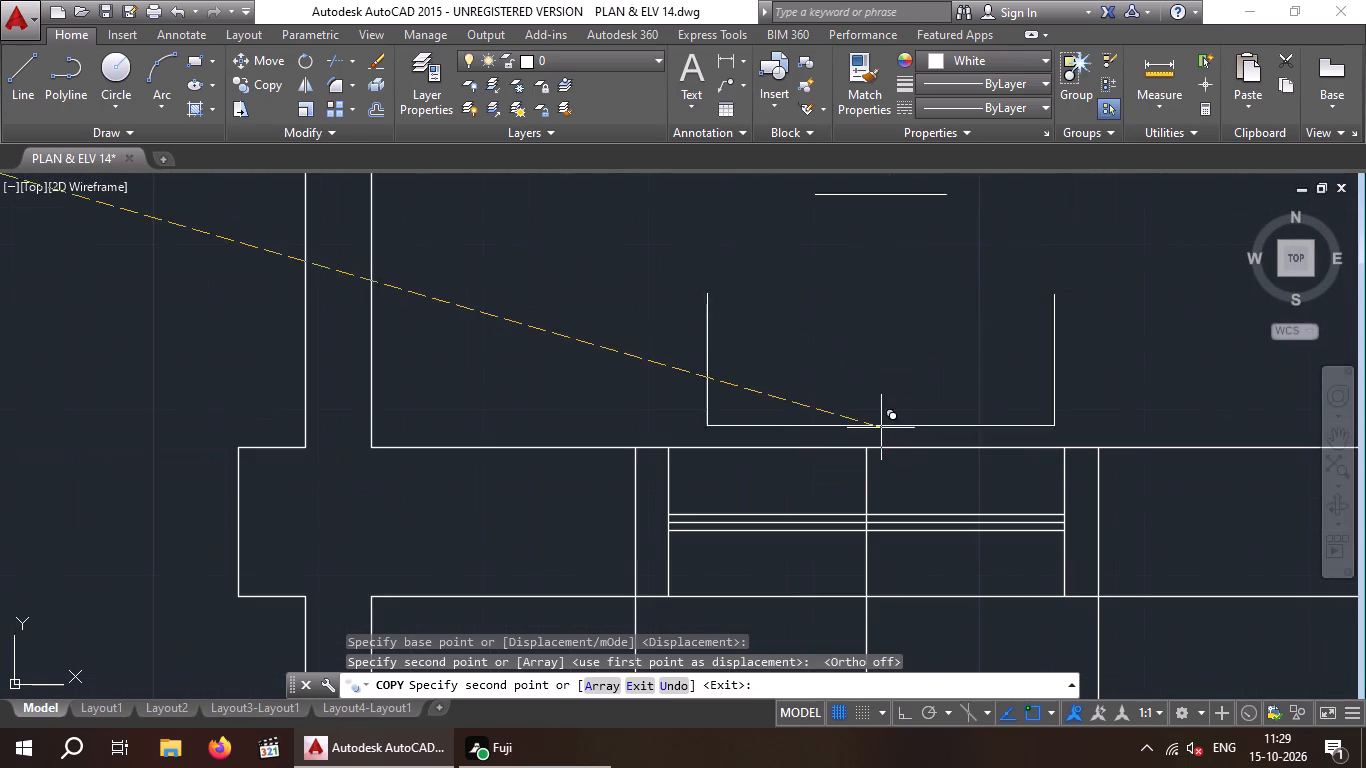
left_click(863, 447)
key("Escape")
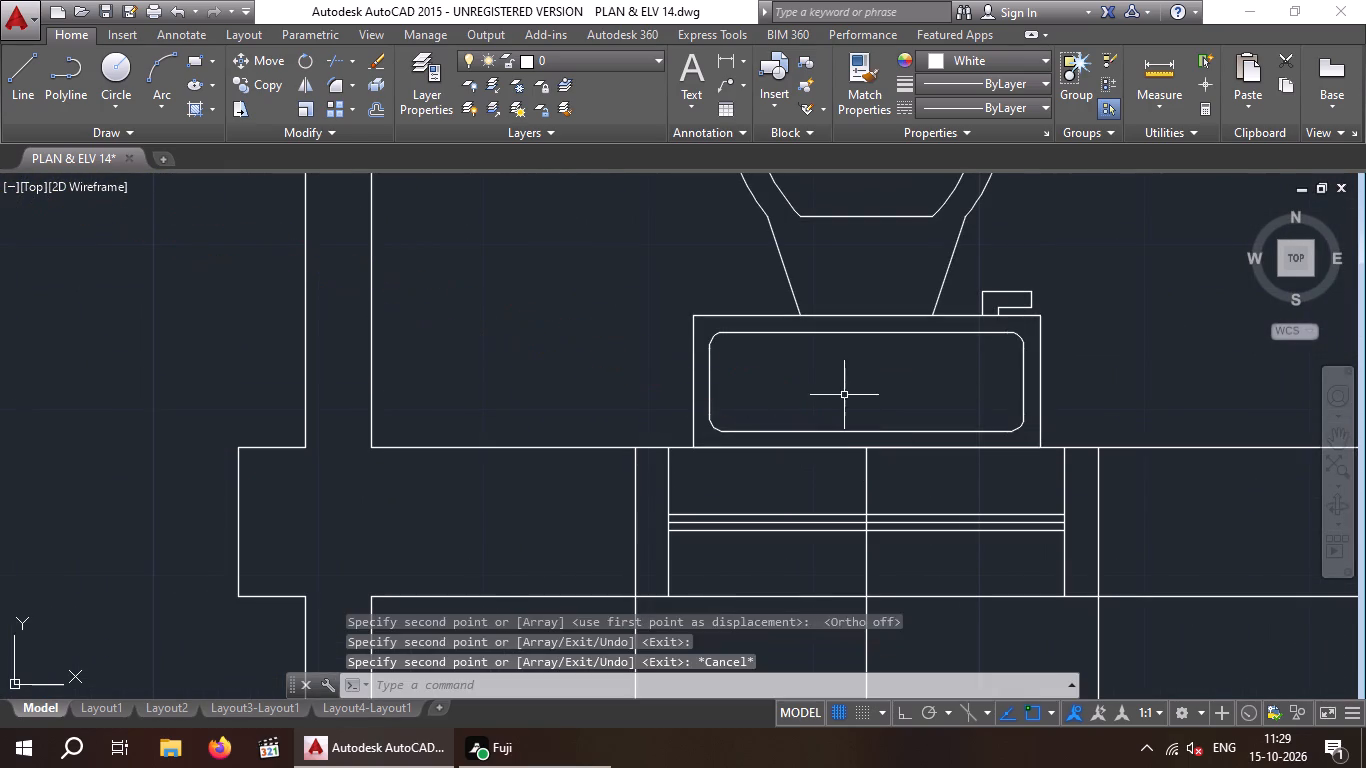
key("Escape")
Erase the vertical midpoint marker lines at the two south-wall WCs and the four north-wall WCs.
scroll(834, 324, "down", 5)
left_click_drag(890, 410, 853, 438)
left_click(803, 452)
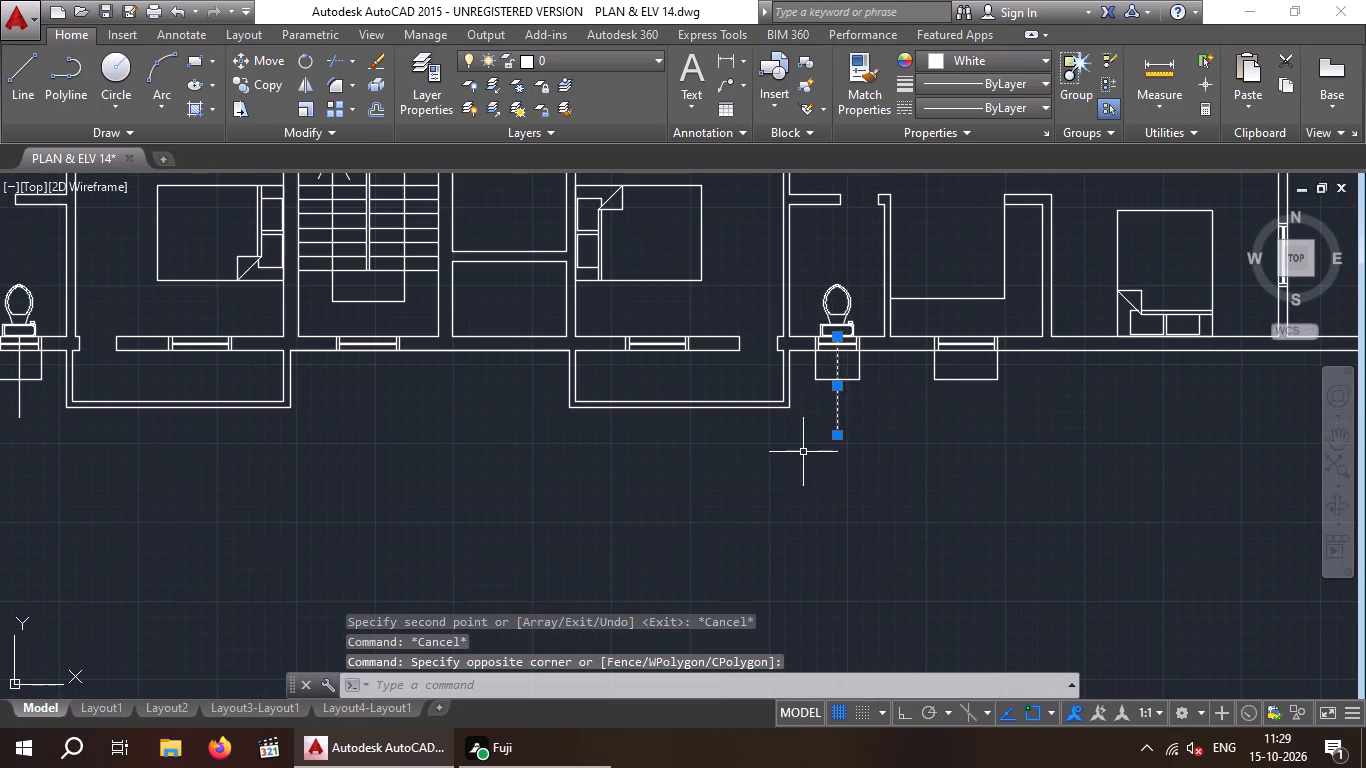
scroll(801, 454, "down", 4)
scroll(690, 455, "up", 6)
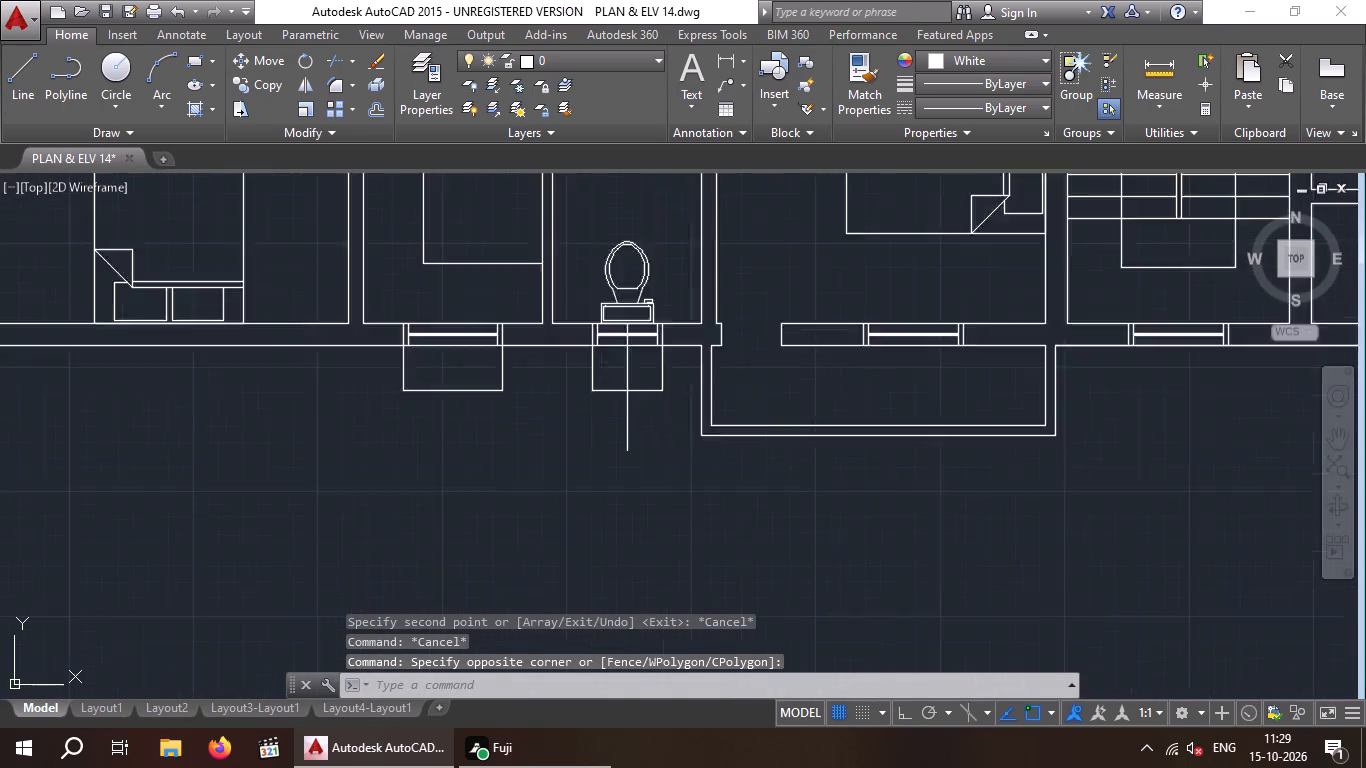
left_click_drag(676, 411, 611, 452)
left_click(577, 456)
scroll(584, 451, "down", 5)
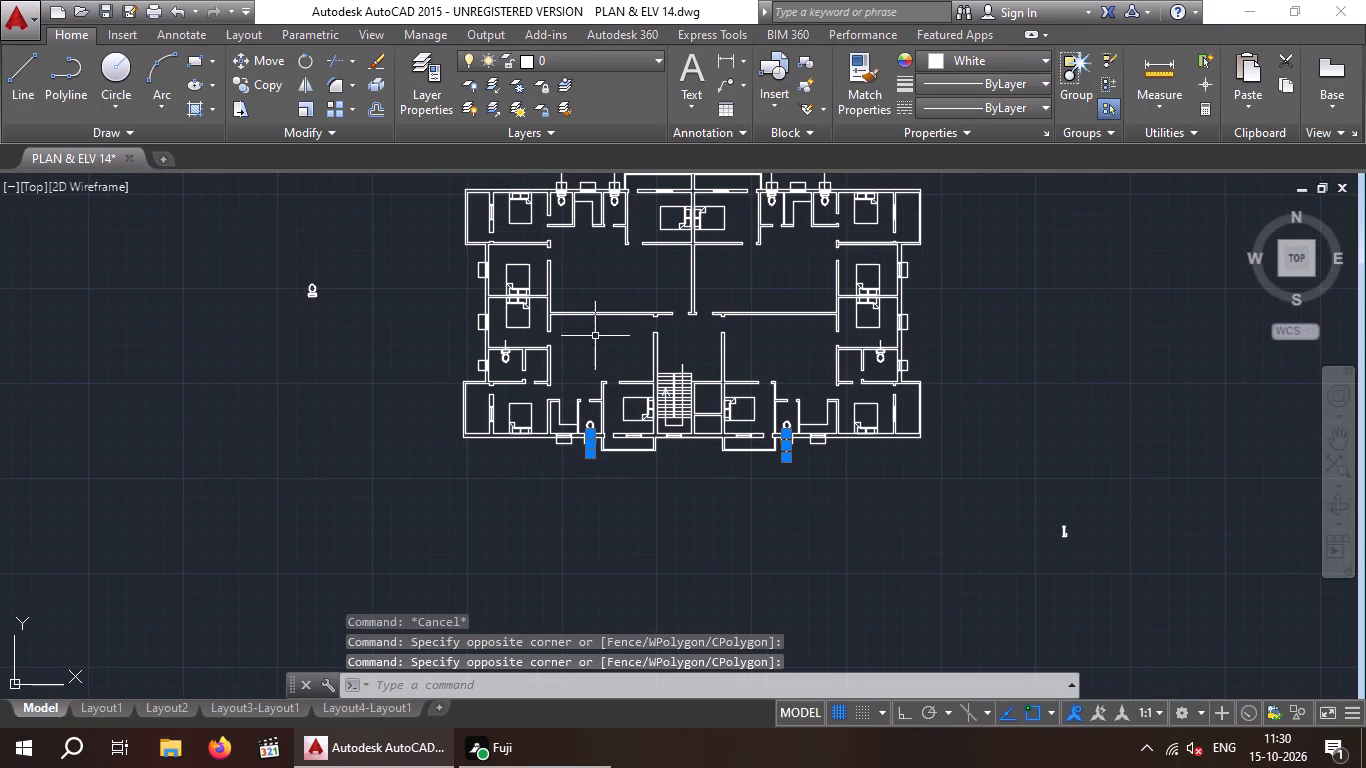
middle_click_drag(590, 457, 573, 519)
scroll(544, 231, "up", 3)
scroll(652, 216, "up", 1)
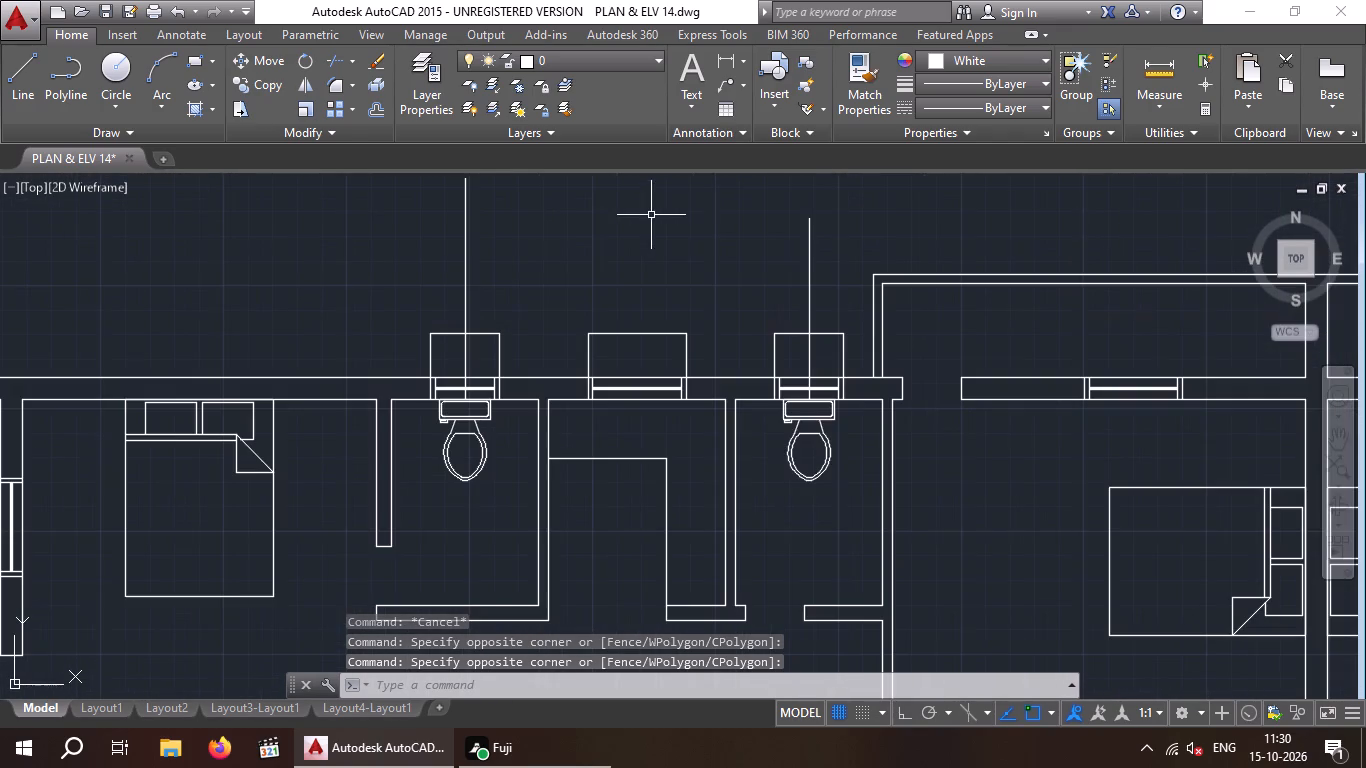
left_click_drag(861, 210, 826, 240)
left_click(388, 257)
scroll(416, 247, "down", 3)
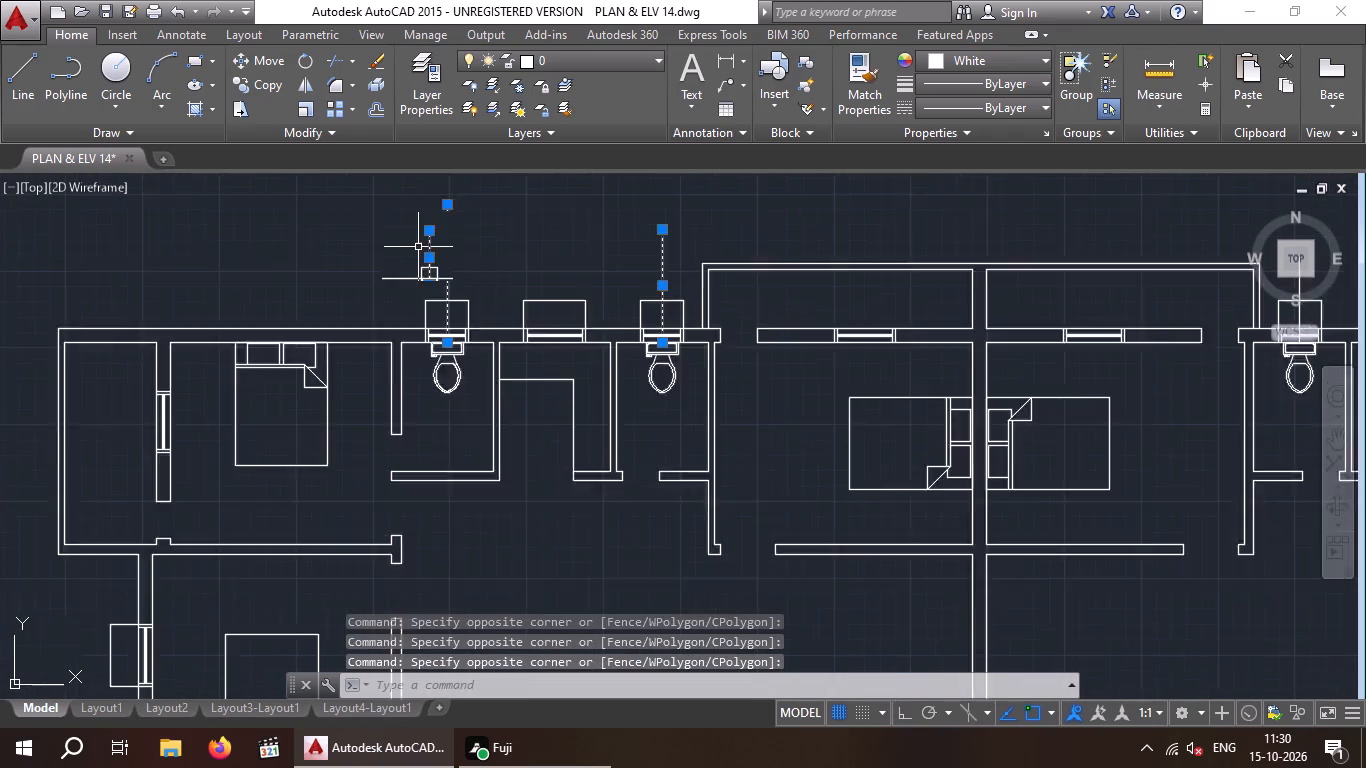
scroll(421, 247, "down", 2)
scroll(577, 239, "up", 5)
left_click_drag(722, 313, 727, 368)
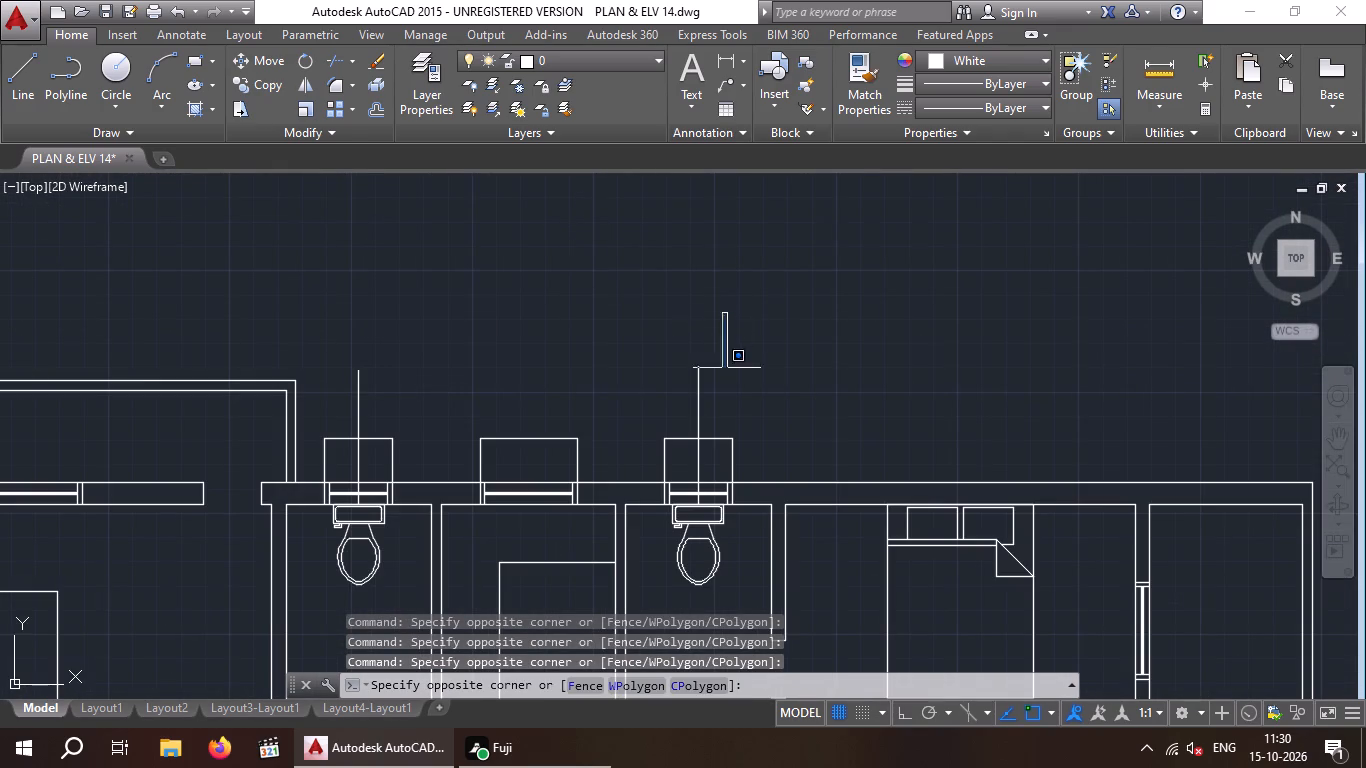
left_click_drag(727, 368, 724, 371)
left_click_drag(325, 405, 355, 407)
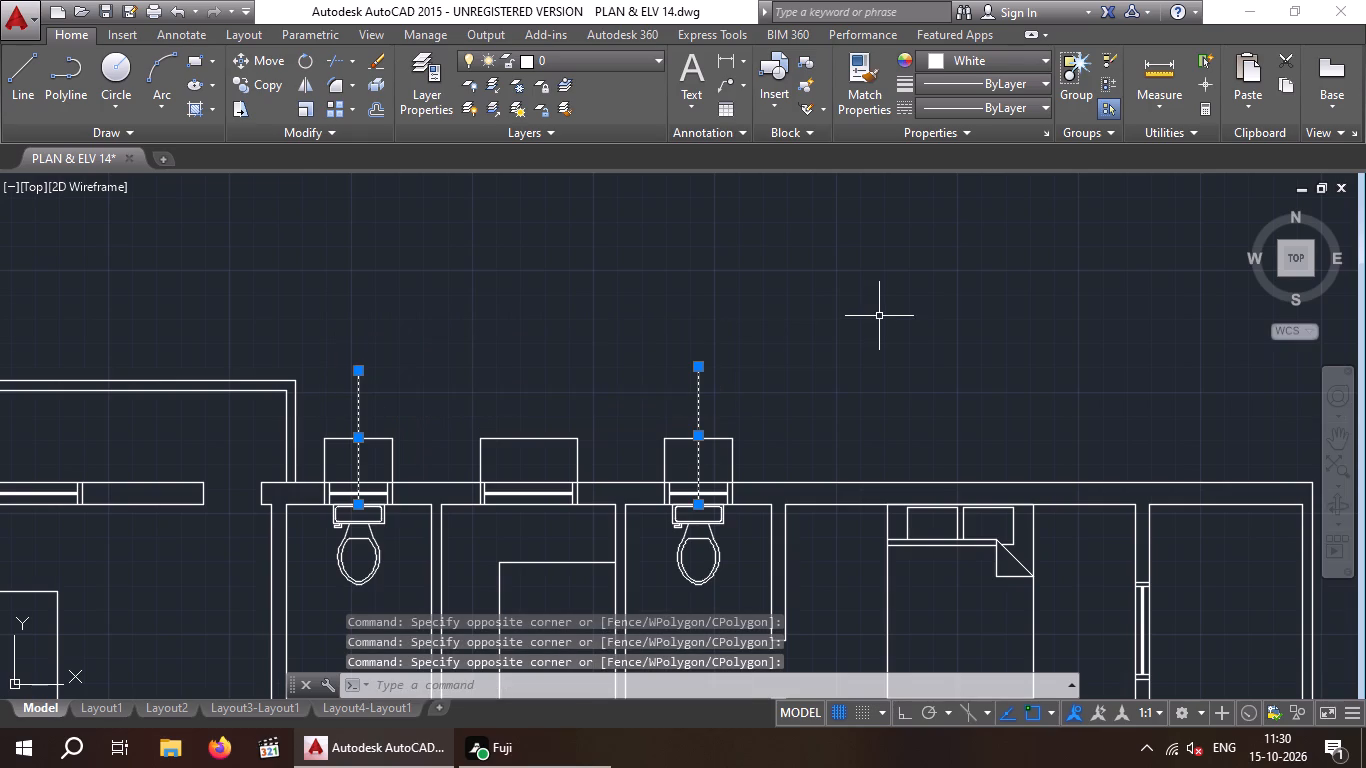
key("Delete")
Erase the midpoint marker lines above the WCs in the small rooms on the plan's west and east sides.
scroll(882, 310, "down", 4)
middle_click_drag(805, 429, 813, 394)
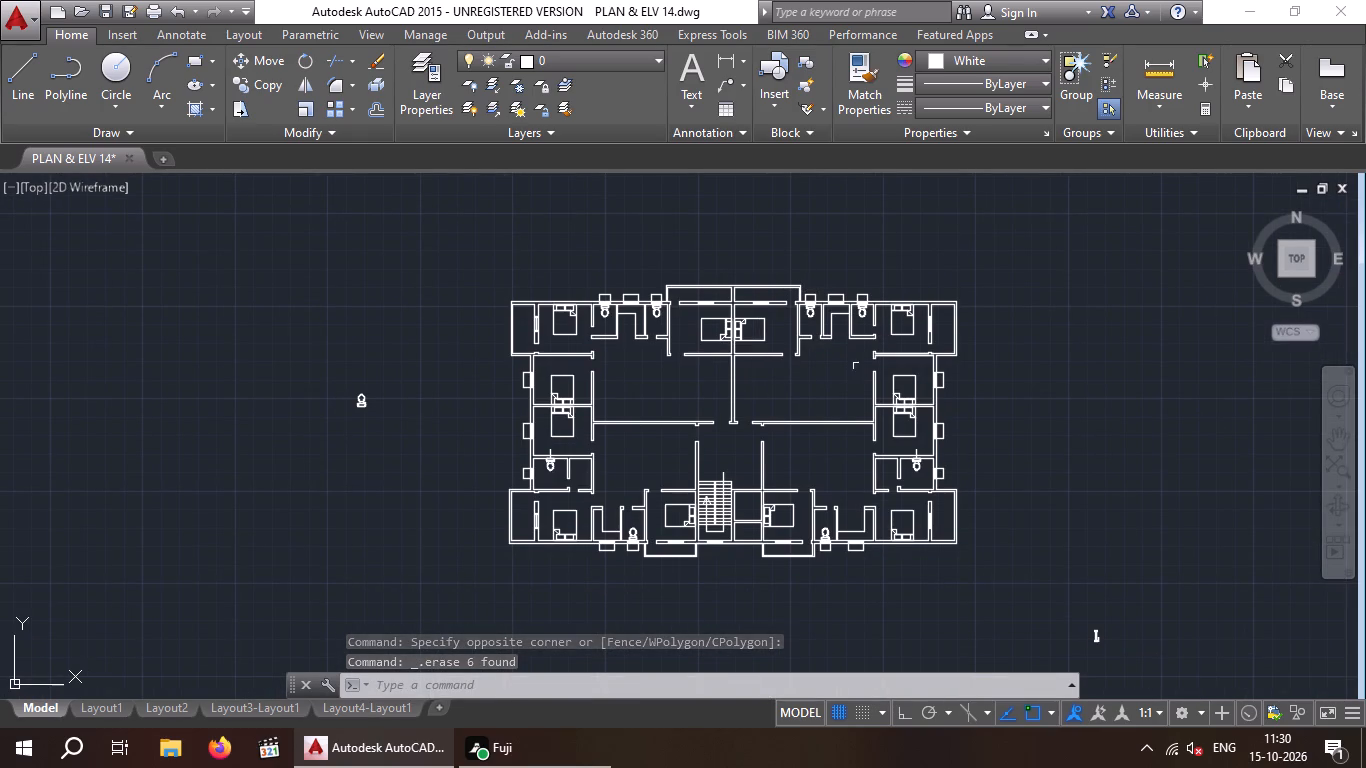
scroll(576, 450, "up", 4)
left_click_drag(498, 449, 431, 473)
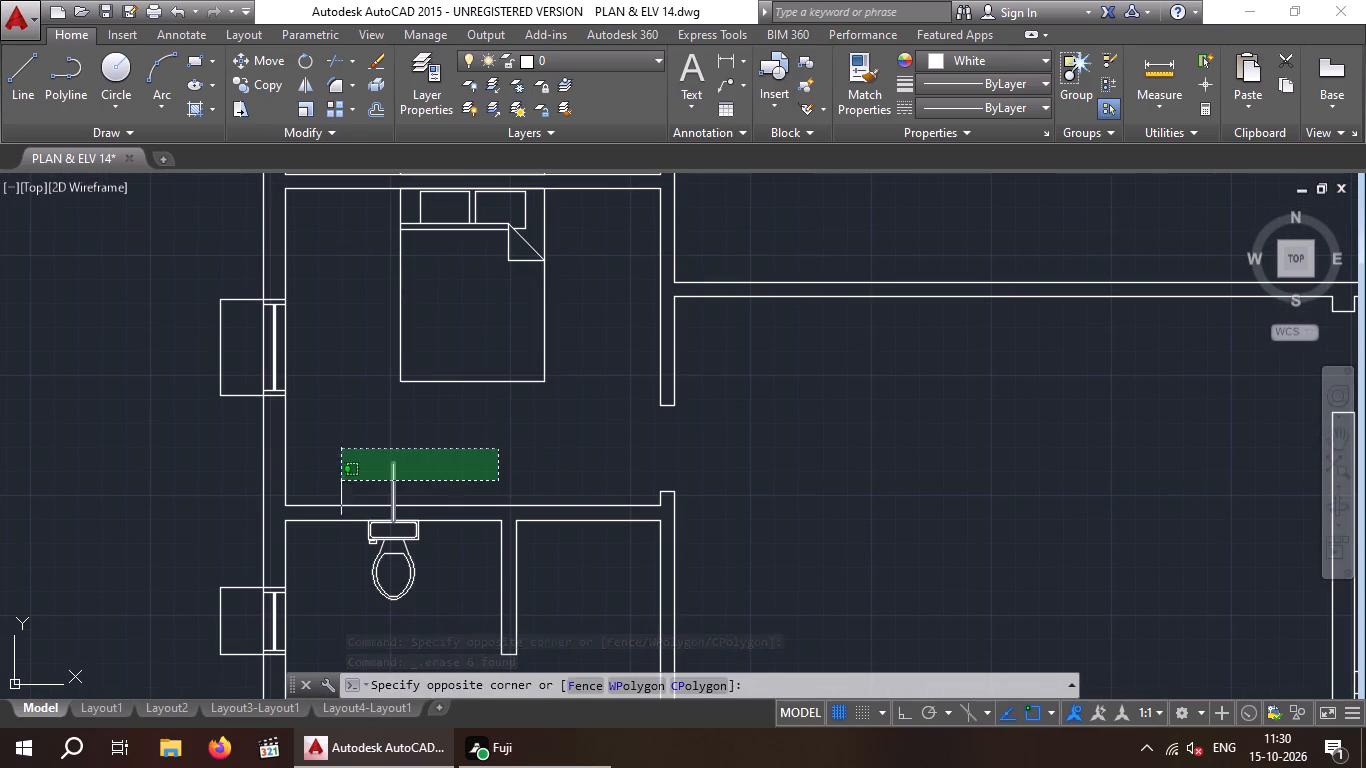
left_click_drag(327, 480, 345, 479)
scroll(446, 427, "down", 4)
scroll(823, 437, "up", 3)
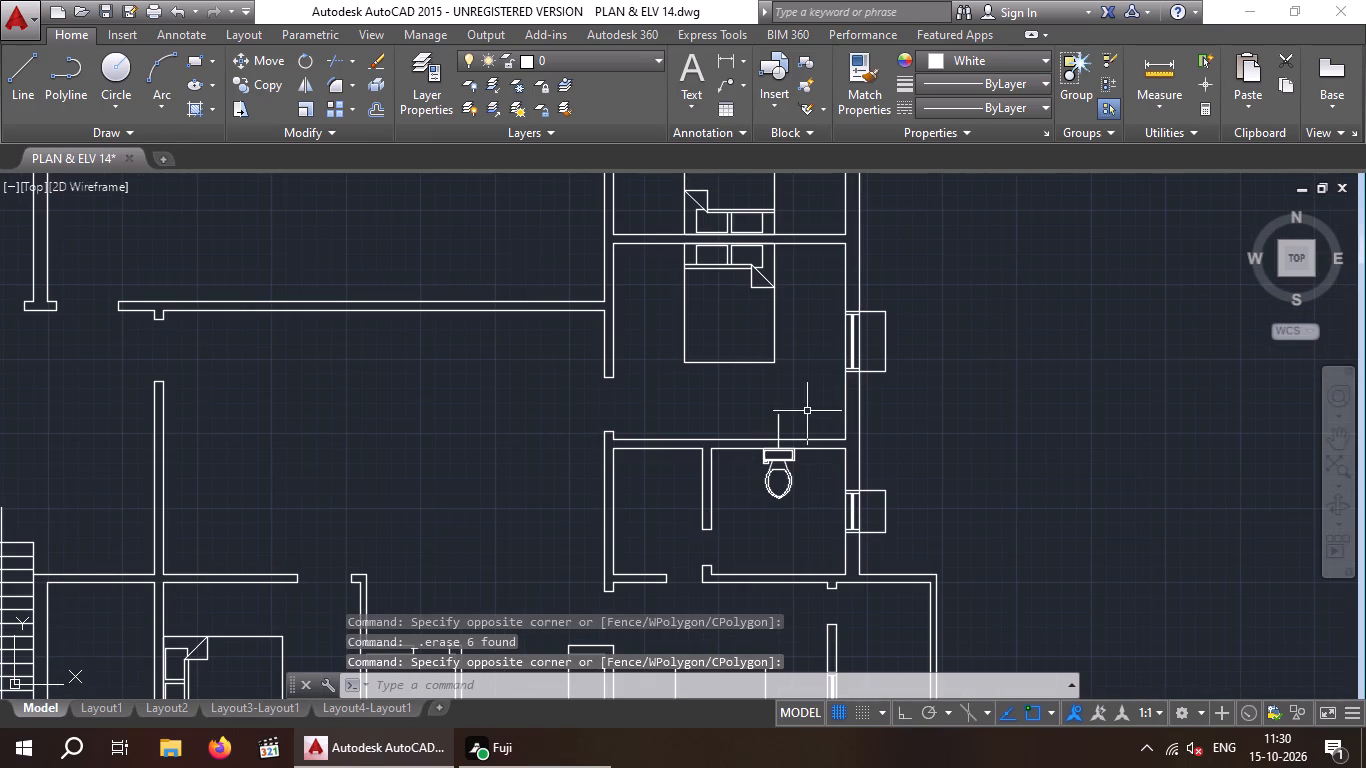
left_click_drag(821, 388, 790, 420)
left_click(744, 421)
key("Delete")
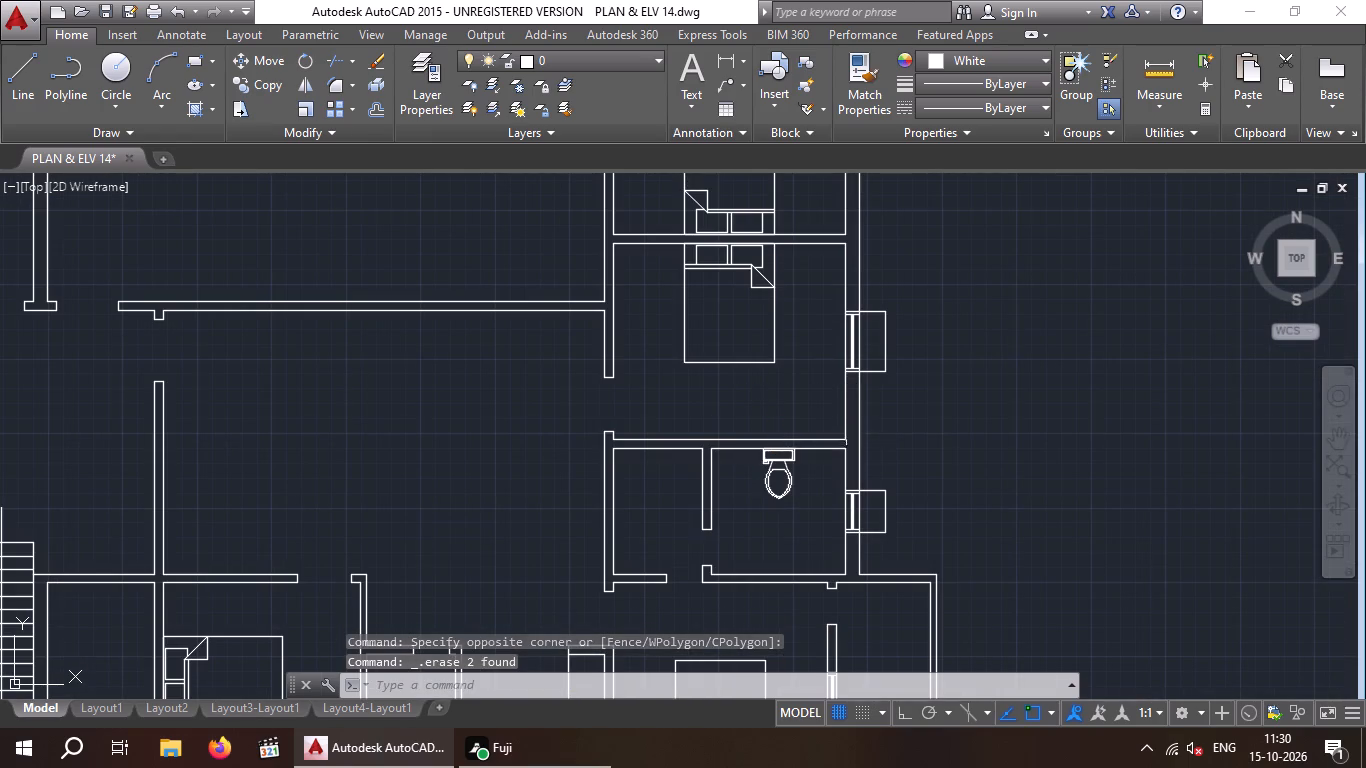
Save the drawing.
key("ctrl+s")
key("ctrl+s")
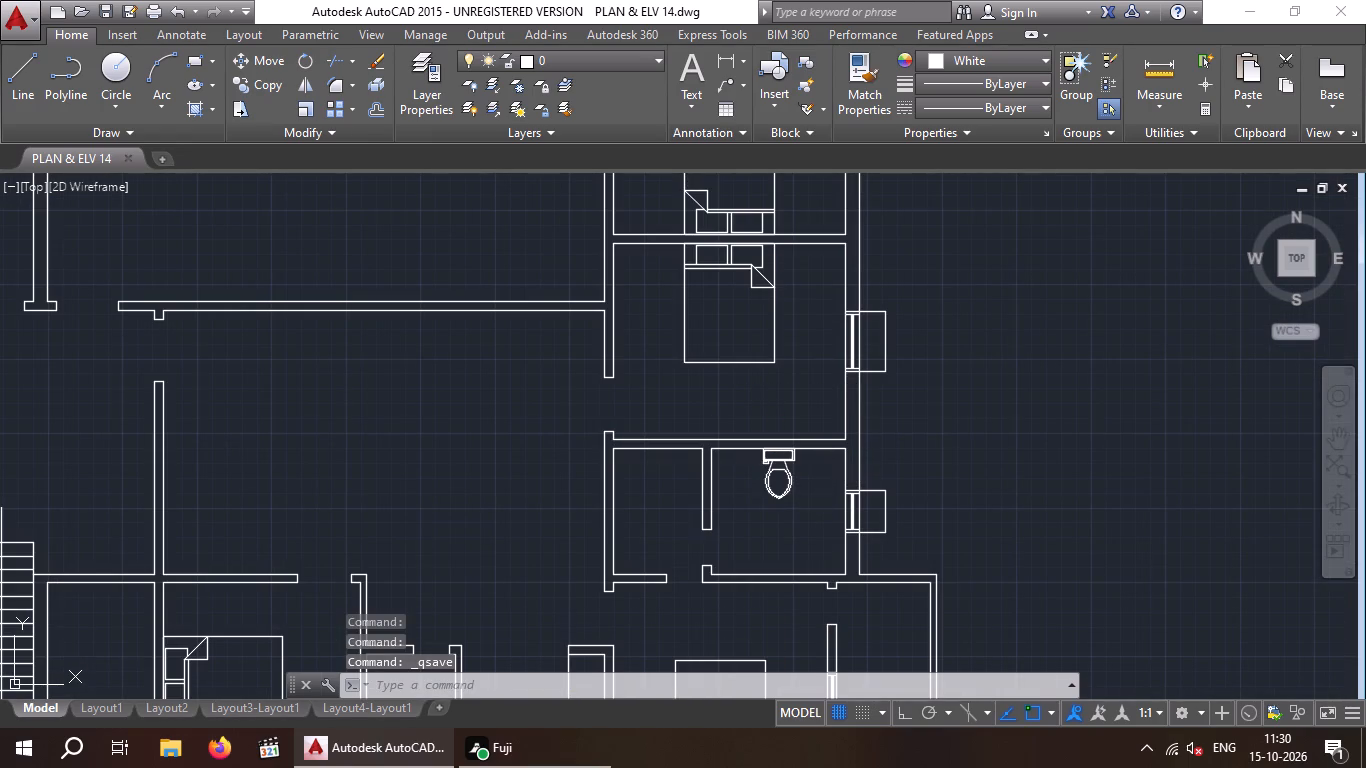
Erase the source WC standing outside the apartment plan on its west side.
scroll(808, 452, "down", 3)
middle_click_drag(682, 450, 778, 413)
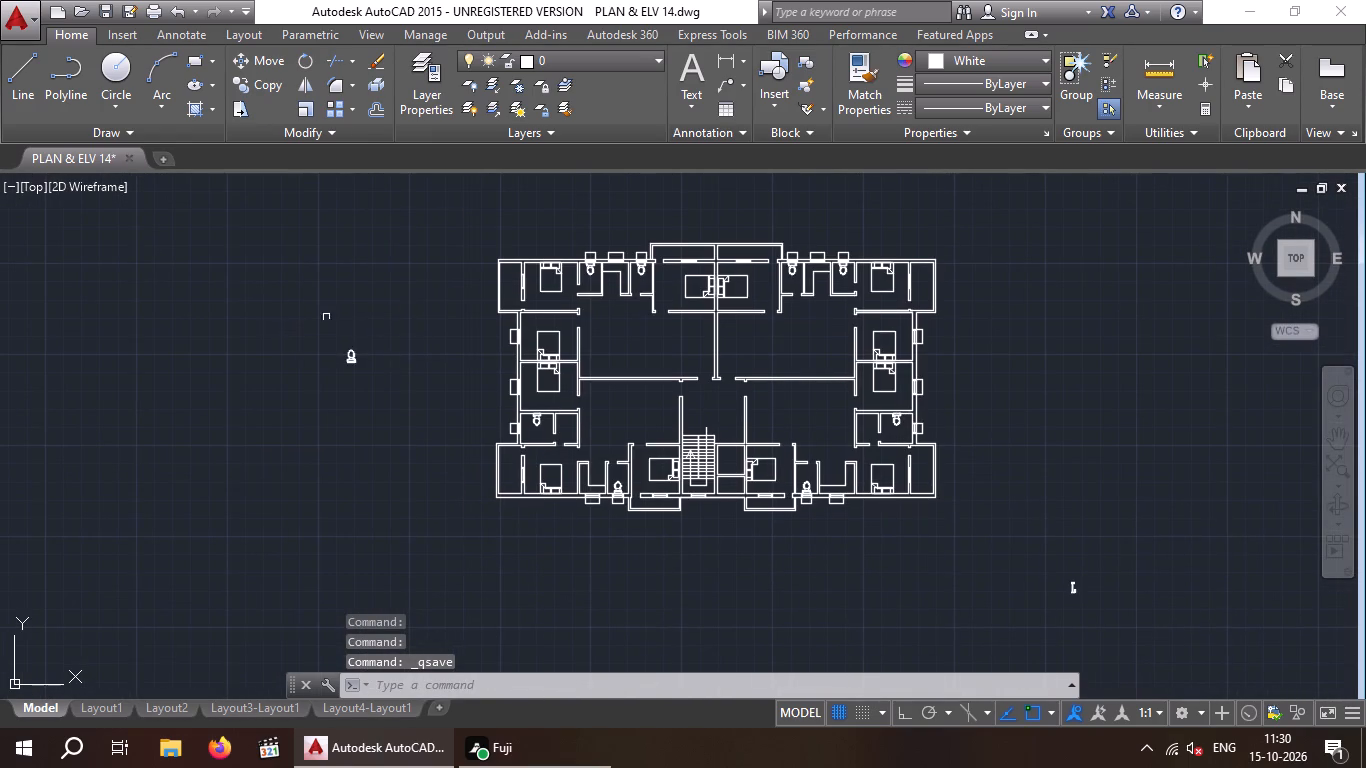
left_click_drag(391, 293, 376, 372)
left_click(279, 384)
key("Delete")
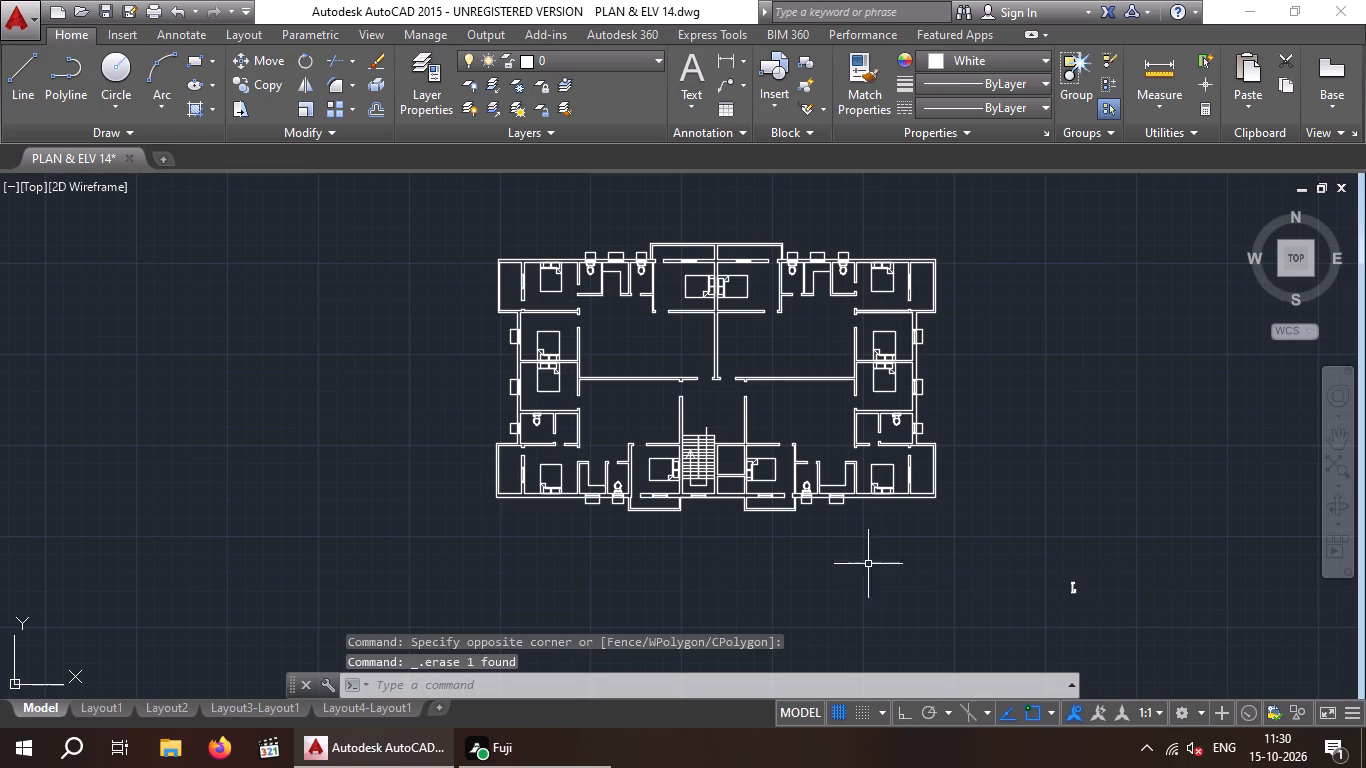
Erase the small leftover linework lying outside the plan to the southeast.
left_click(1158, 549)
left_click(995, 645)
key("Delete")
key("Delete")
key("Delete")
key("Escape")
key("Escape")
Look over the whole apartment plan, checking the placed fixtures, the kitchens and the open central rooms.
scroll(726, 428, "up", 2)
scroll(726, 428, "down", 1)
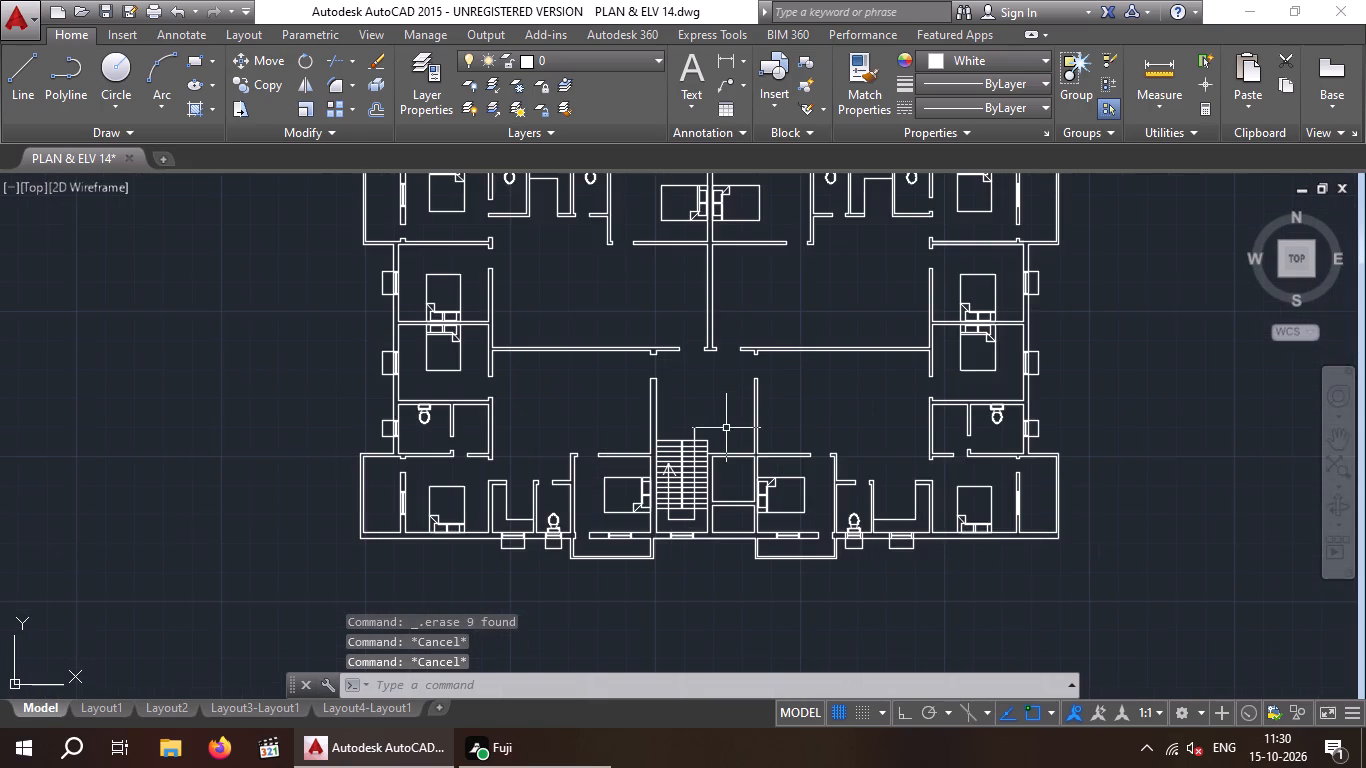
middle_click_drag(727, 426, 493, 424)
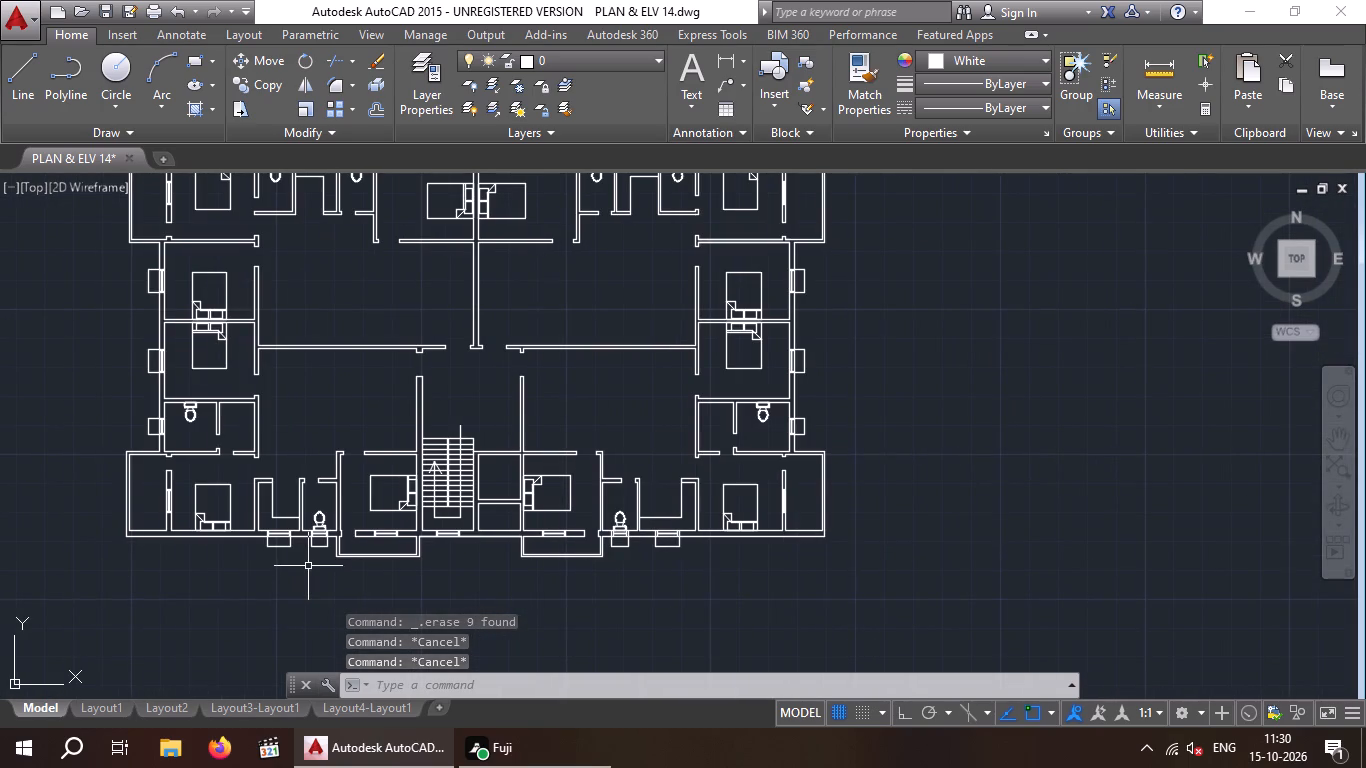
middle_click_drag(437, 562, 560, 545)
scroll(568, 542, "down", 1)
middle_click_drag(568, 540, 535, 602)
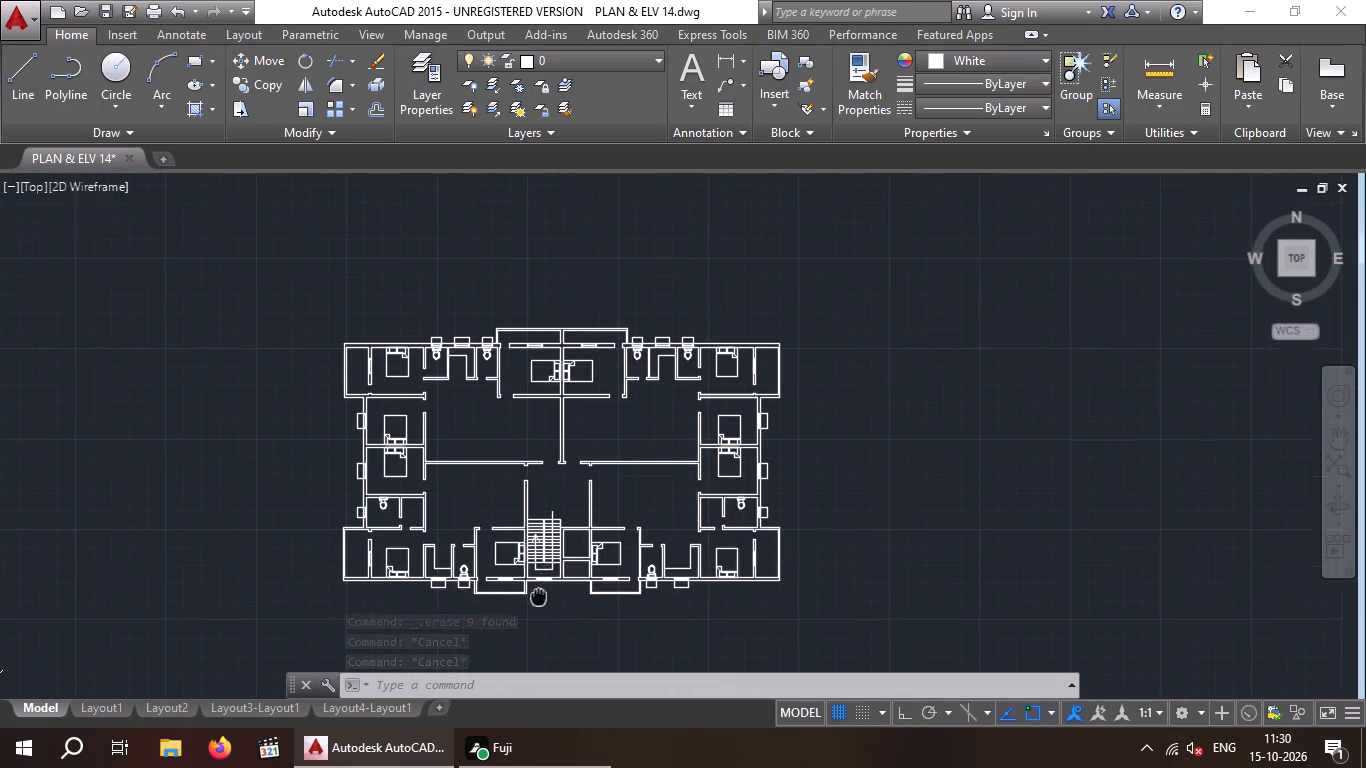
middle_click_drag(535, 602, 514, 627)
scroll(427, 455, "up", 3)
middle_click_drag(563, 432, 600, 420)
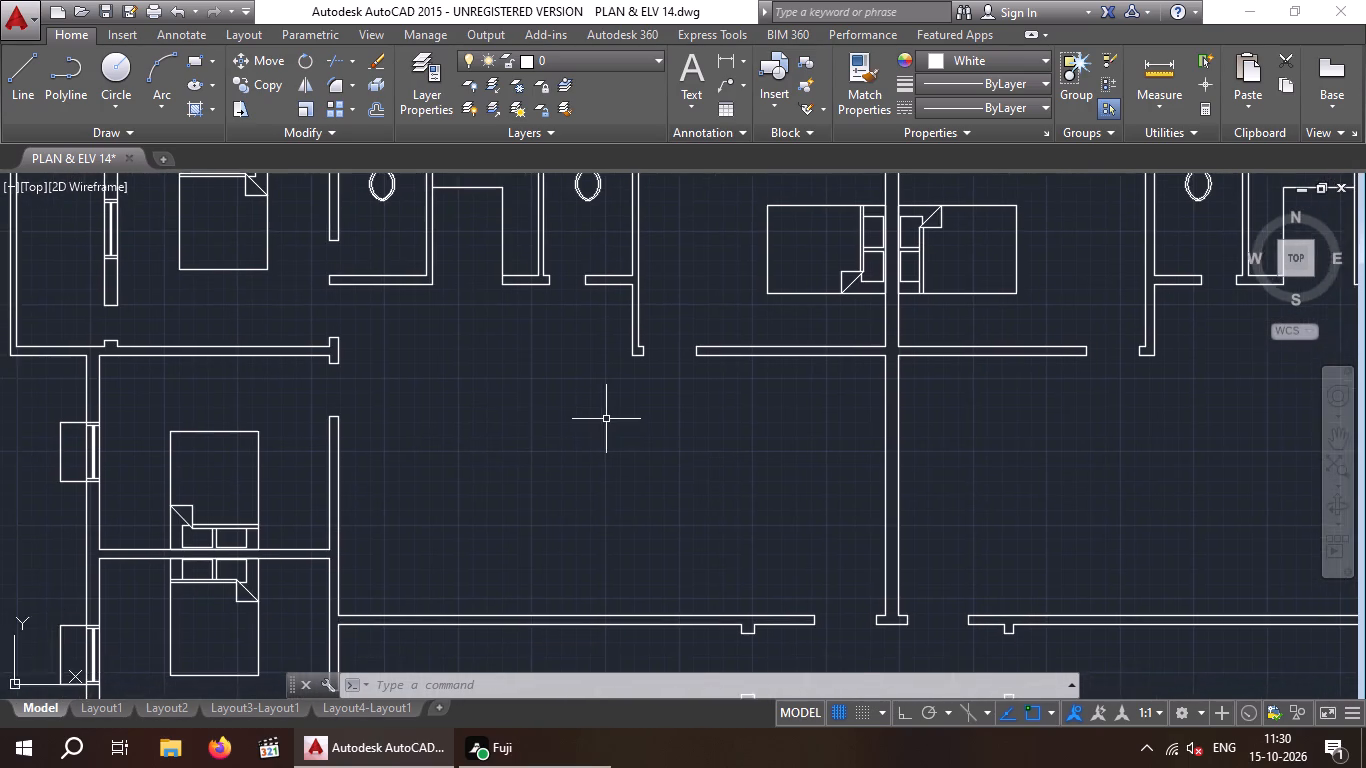
scroll(610, 419, "down", 2)
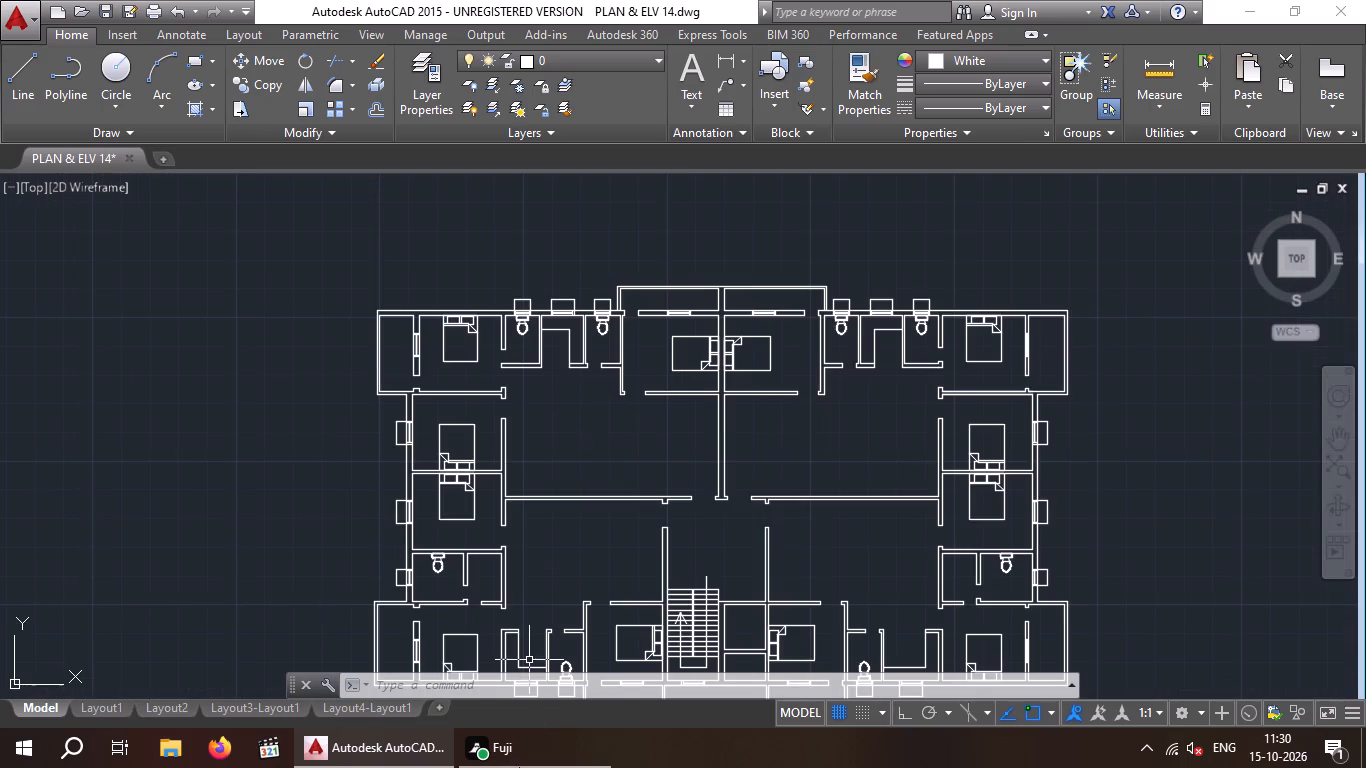
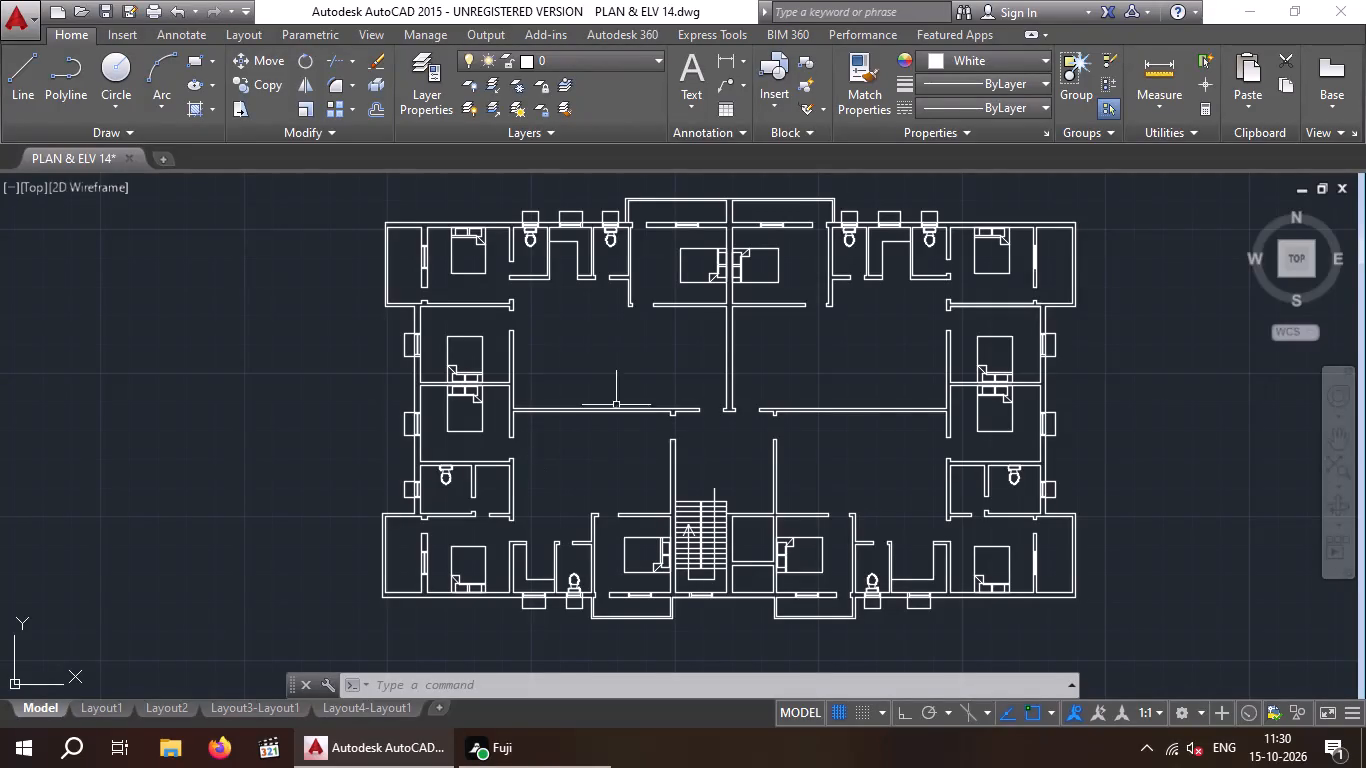
Look over the whole apartment plan, examining the kitchens, small rooms and stair area for missing fixtures.
middle_click_drag(589, 332, 535, 253)
scroll(526, 243, "down", 1)
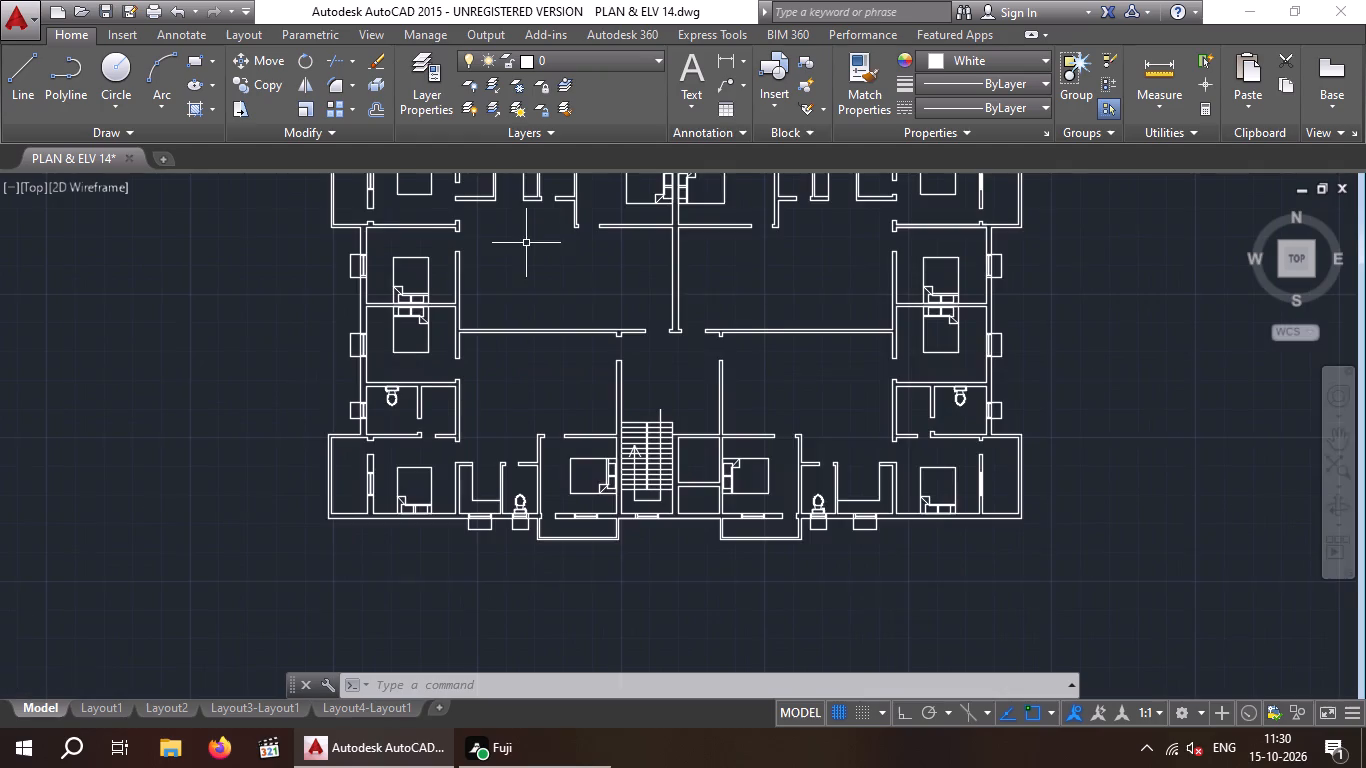
middle_click_drag(516, 255, 451, 300)
middle_click_drag(427, 331, 452, 331)
middle_click(452, 331)
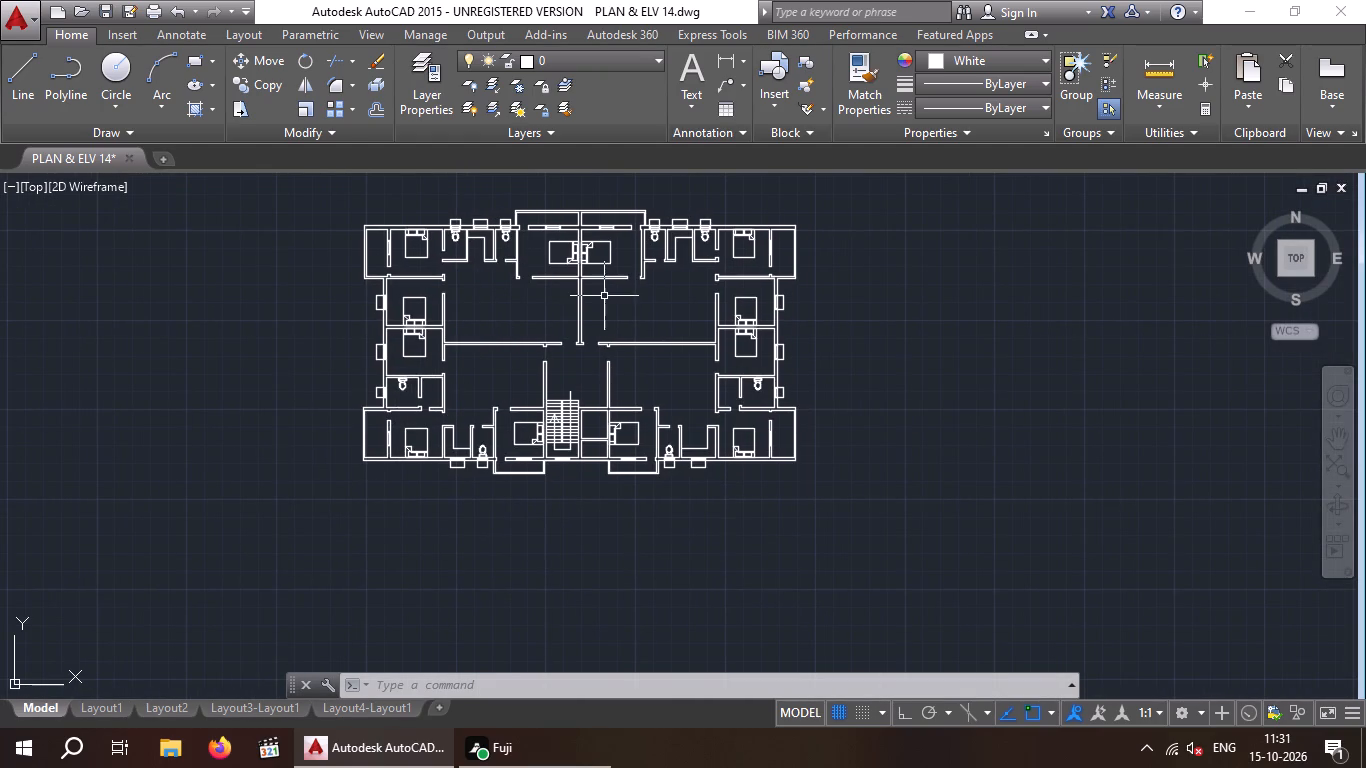
scroll(642, 288, "up", 1)
middle_click_drag(616, 323, 590, 356)
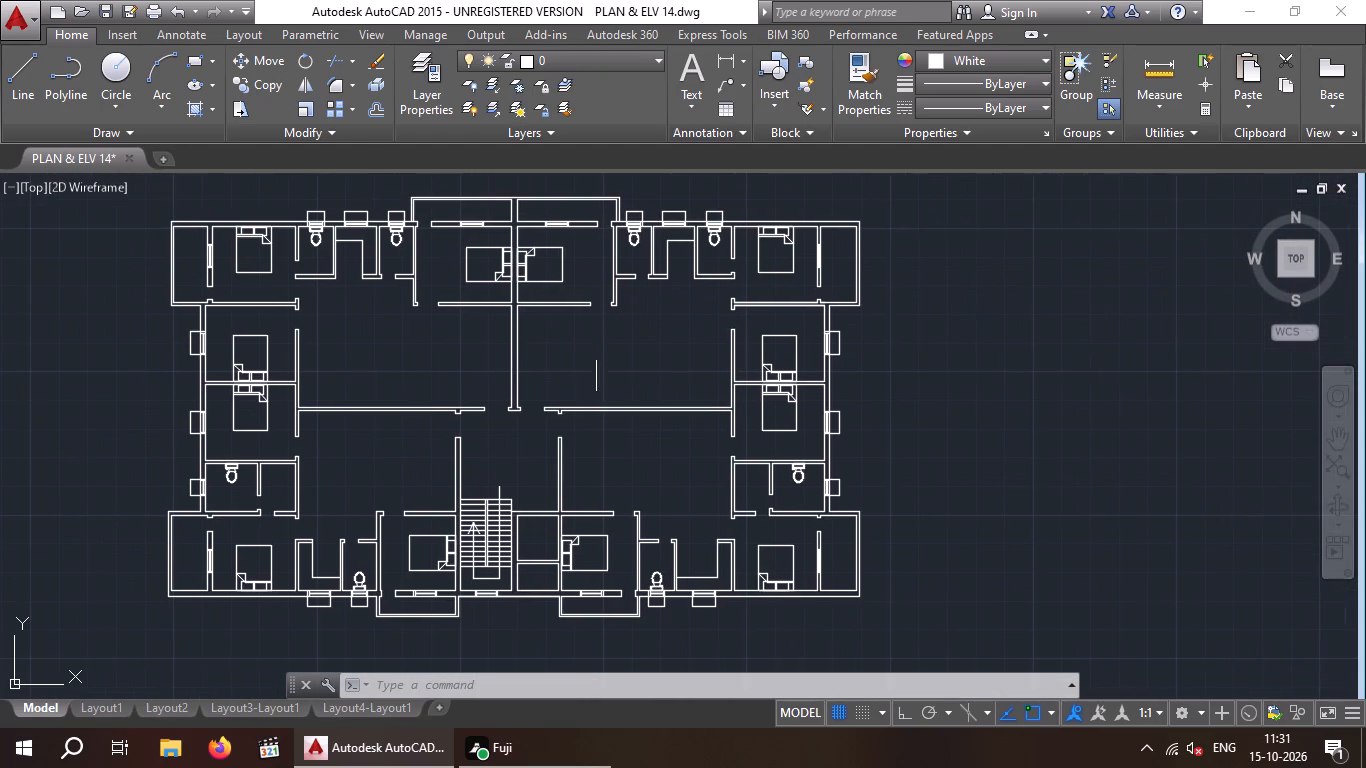
middle_click_drag(452, 410, 447, 354)
scroll(453, 332, "down", 2)
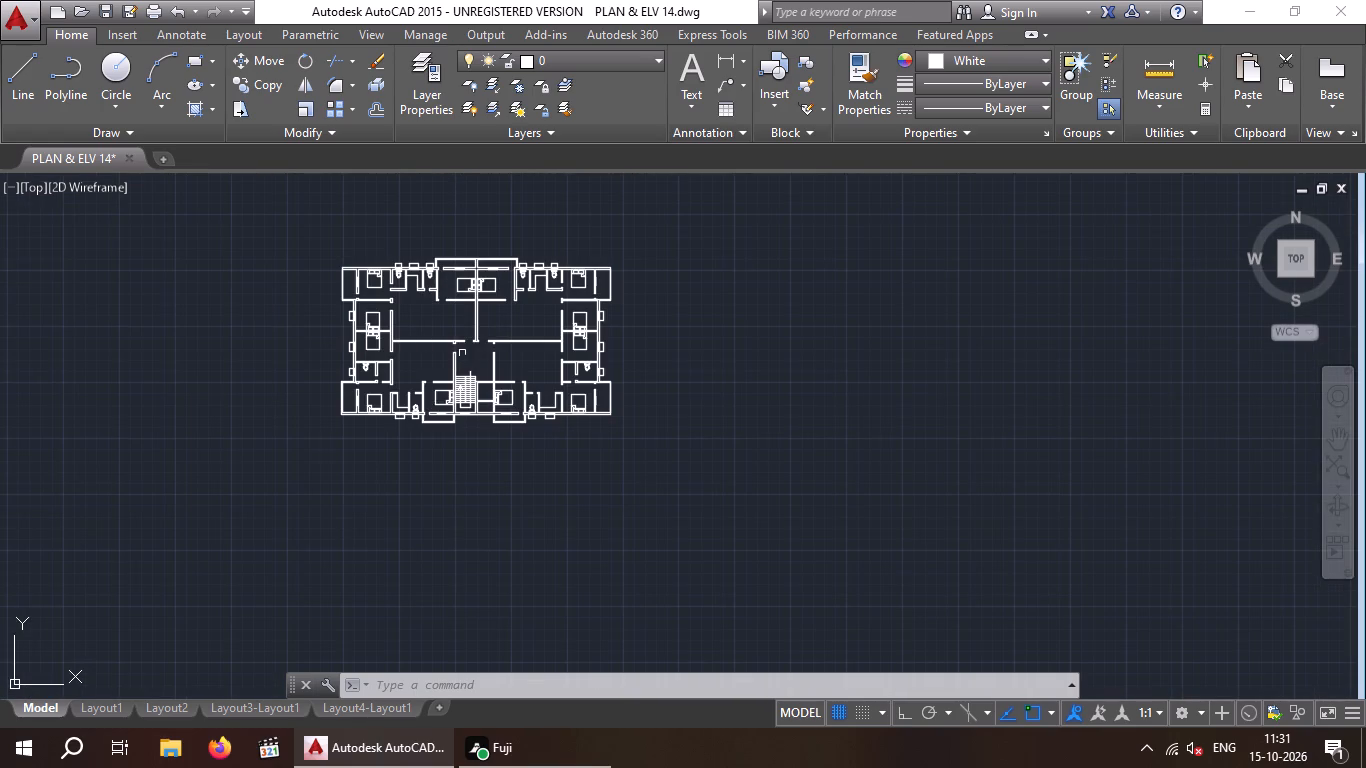
middle_click_drag(430, 419, 488, 334)
middle_click_drag(412, 387, 434, 330)
scroll(435, 325, "down", 3)
middle_click_drag(395, 389, 440, 372)
scroll(502, 271, "up", 3)
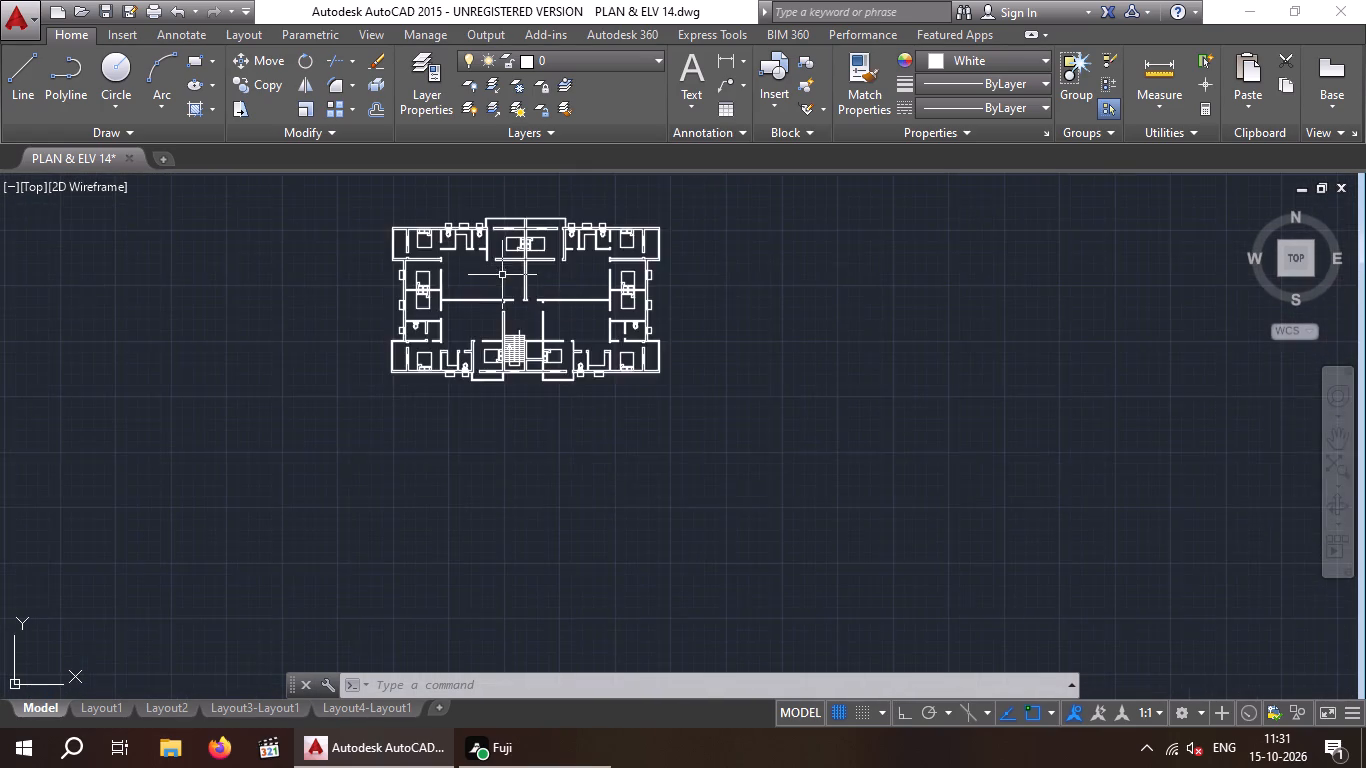
scroll(488, 313, "up", 3)
scroll(472, 538, "up", 1)
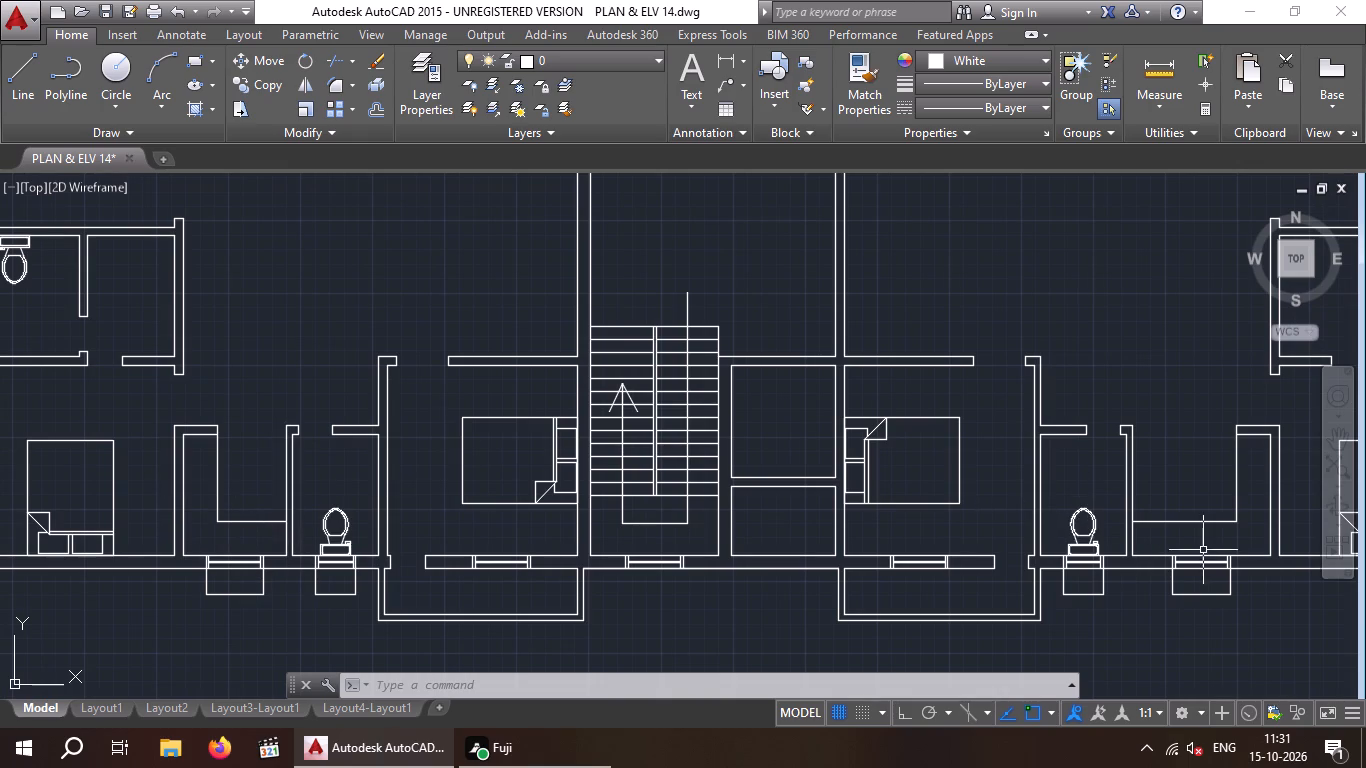
scroll(1227, 533, "down", 2)
middle_click_drag(1137, 514, 903, 659)
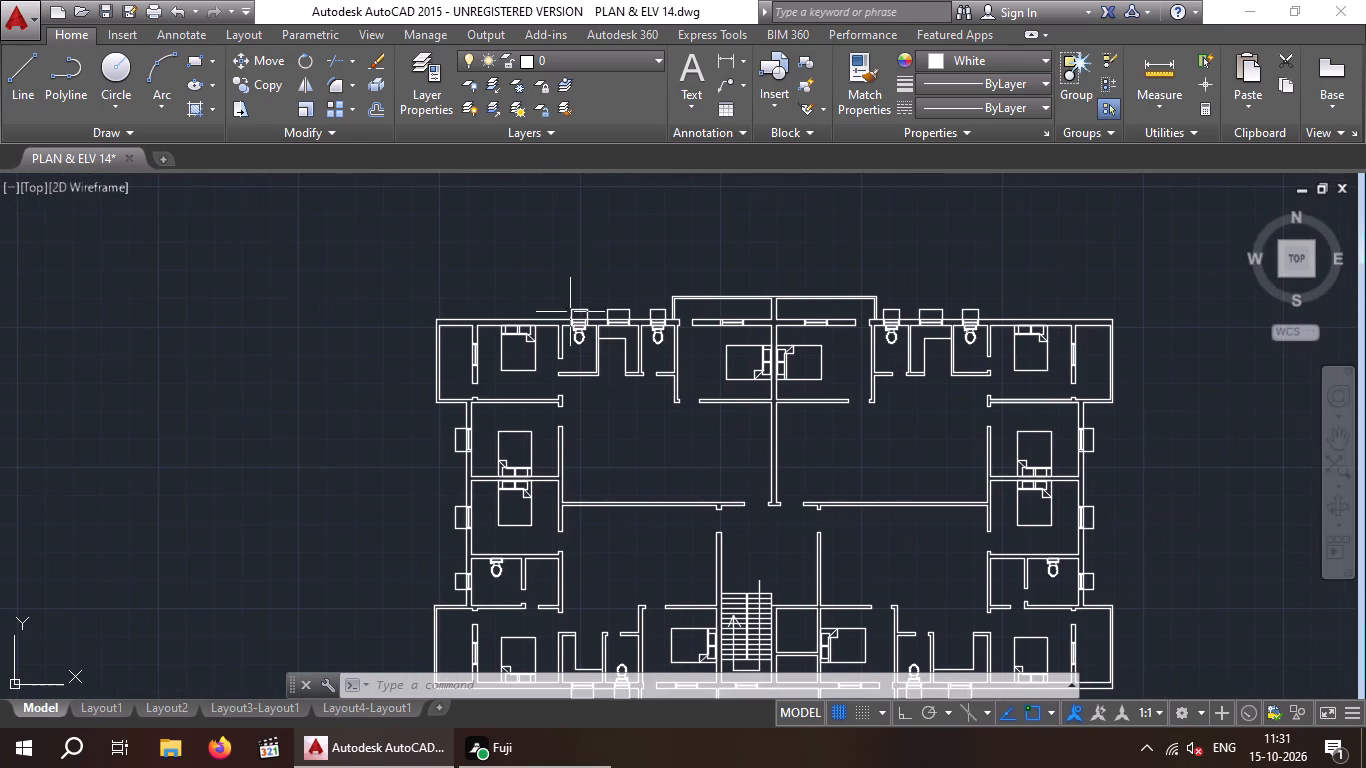
scroll(630, 335, "up", 1)
scroll(630, 335, "down", 2)
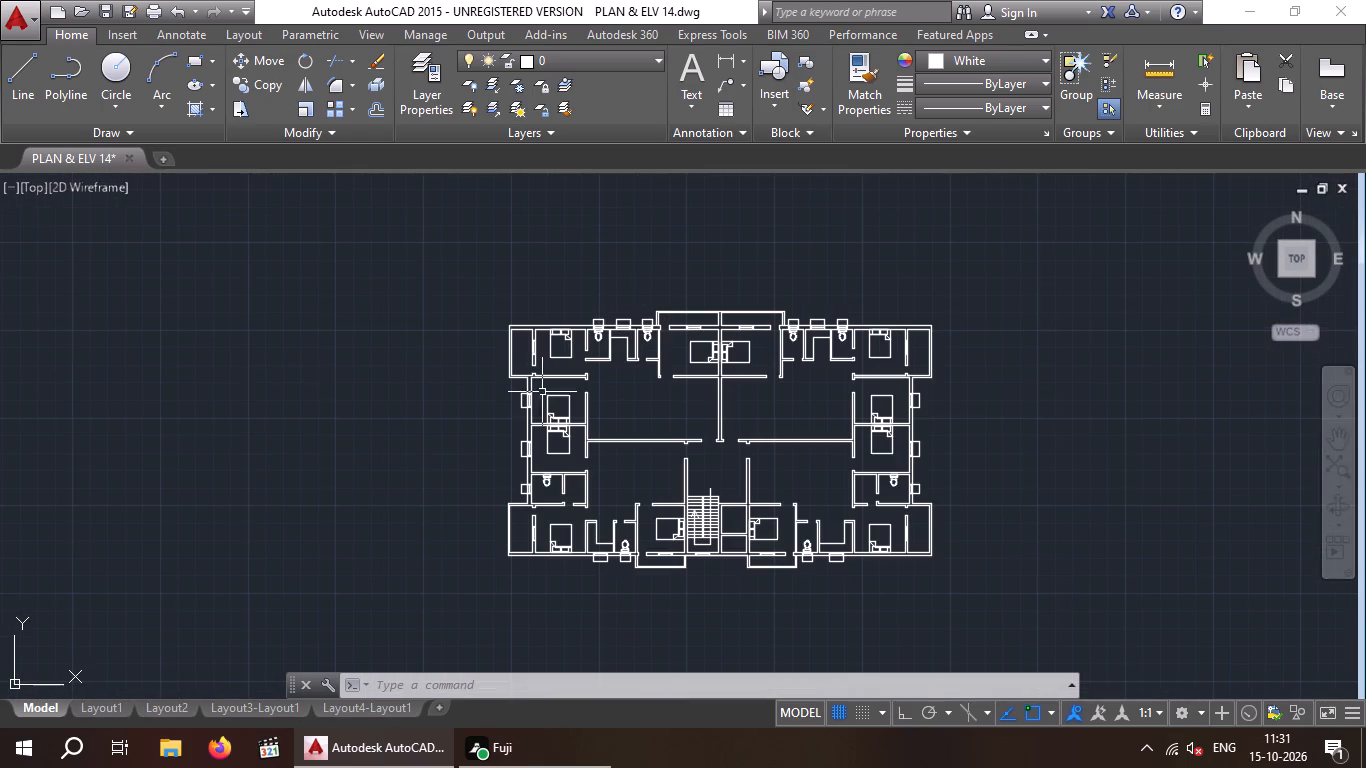
Copy the stove and double sink from the First Floor Plan's kitchen to the empty area west of the apartment plan.
middle_click_drag(273, 371, 337, 340)
scroll(357, 326, "down", 1)
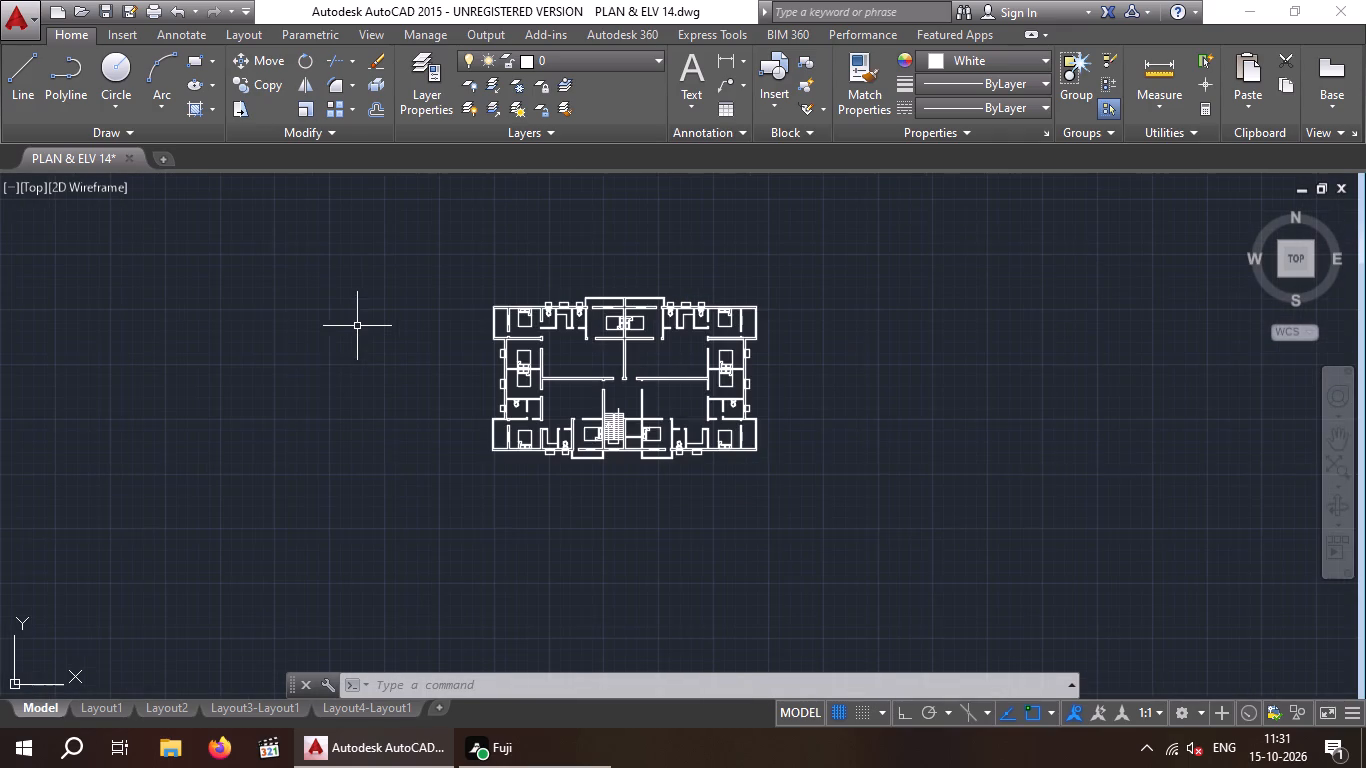
middle_click_drag(298, 391, 423, 358)
scroll(416, 356, "down", 1)
middle_click_drag(345, 381, 518, 346)
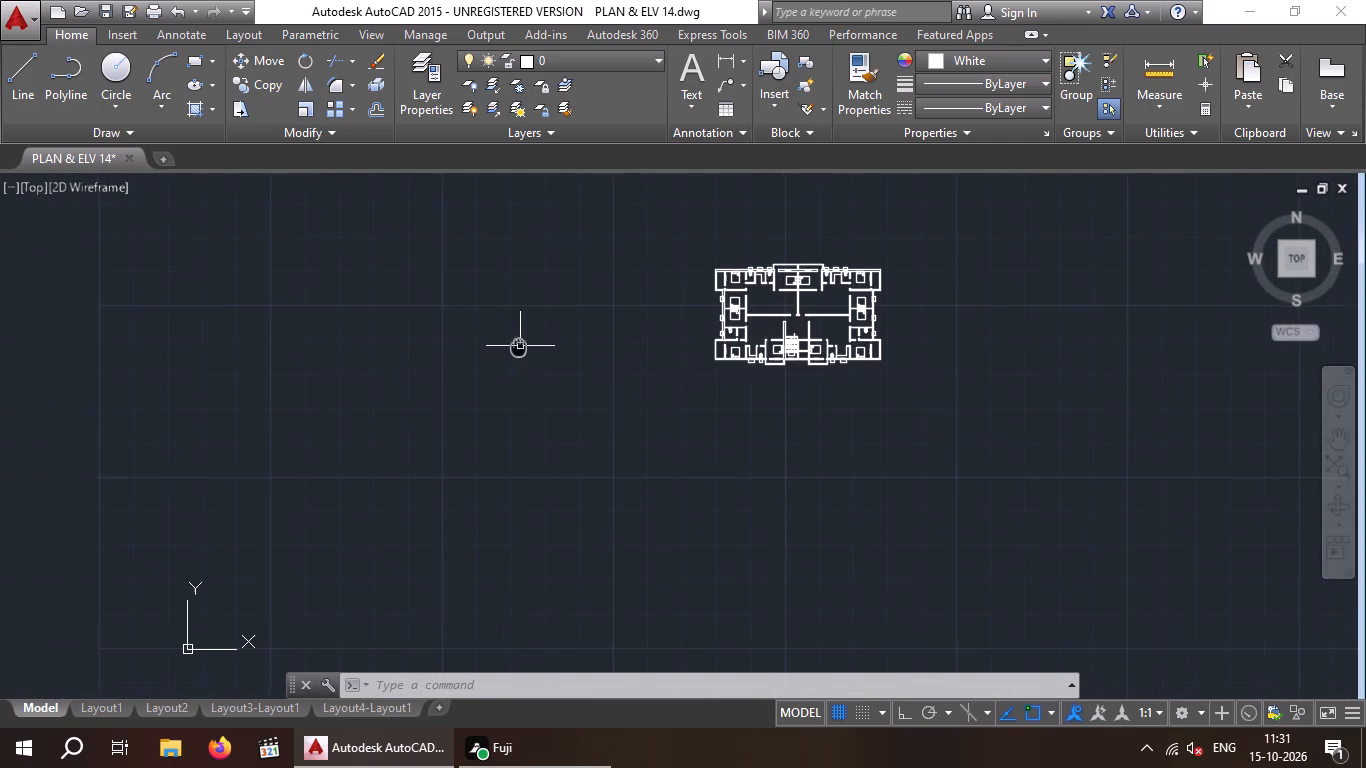
scroll(423, 382, "up", 1)
middle_click_drag(457, 364, 476, 339)
scroll(479, 322, "down", 3)
scroll(440, 490, "down", 1)
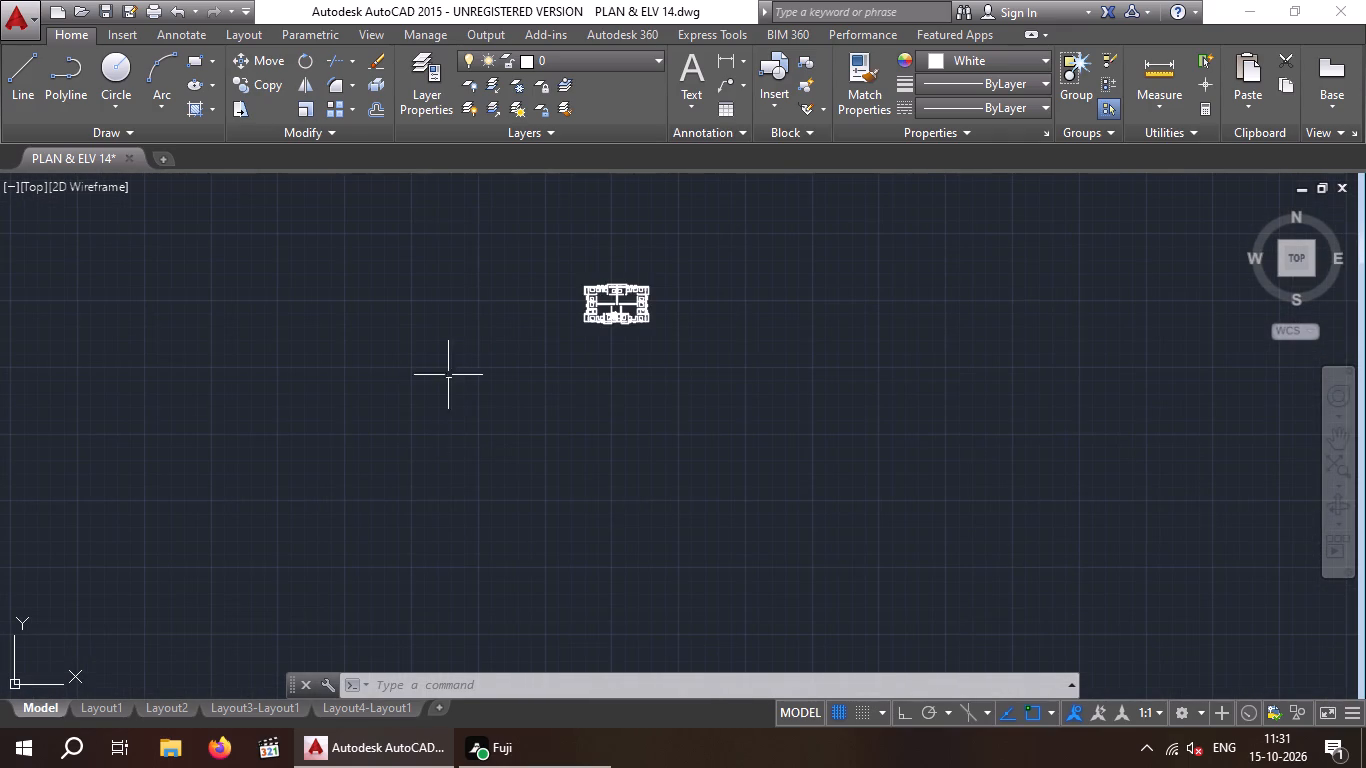
scroll(456, 336, "down", 3)
scroll(463, 459, "down", 1)
middle_click_drag(460, 457, 454, 232)
scroll(446, 241, "down", 3)
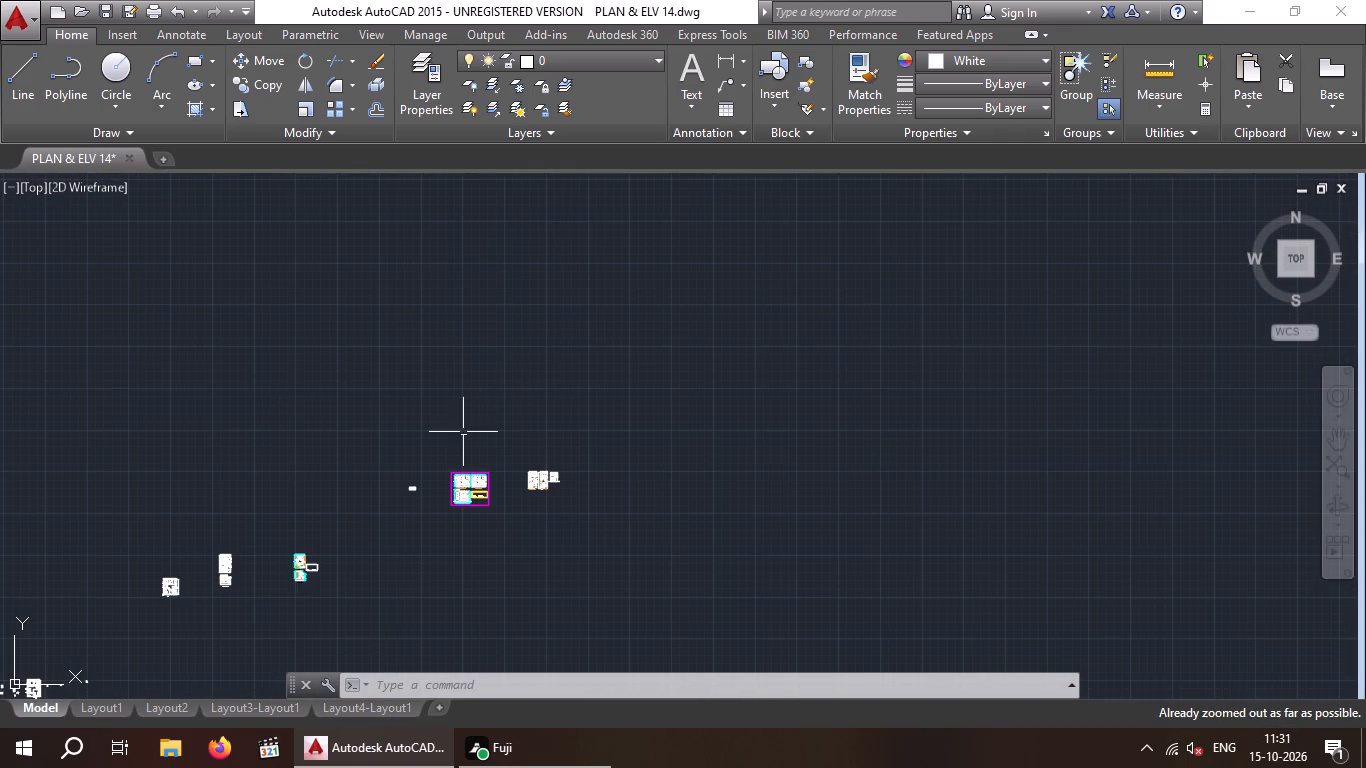
scroll(466, 493, "up", 8)
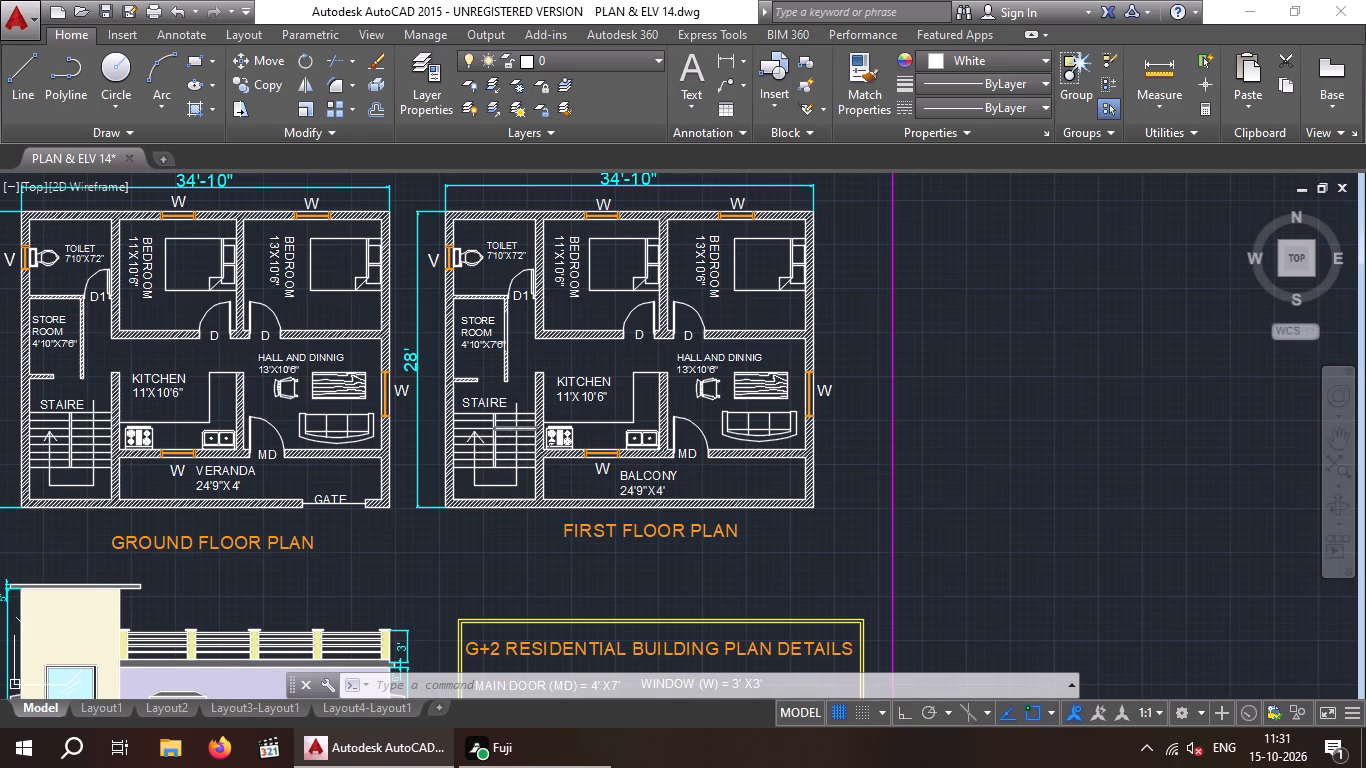
scroll(572, 443, "up", 4)
left_click_drag(652, 398, 562, 435)
left_click(493, 437)
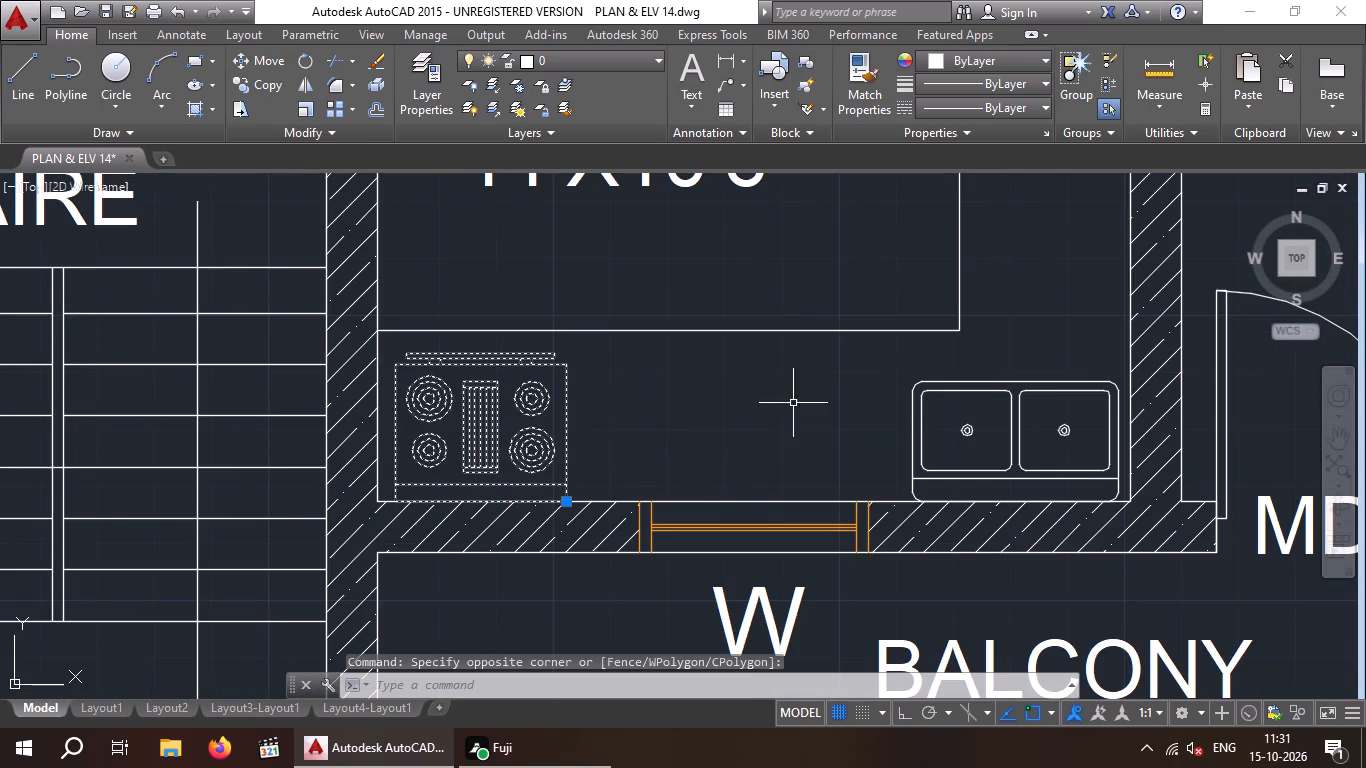
left_click_drag(952, 412, 841, 465)
left_click(831, 464)
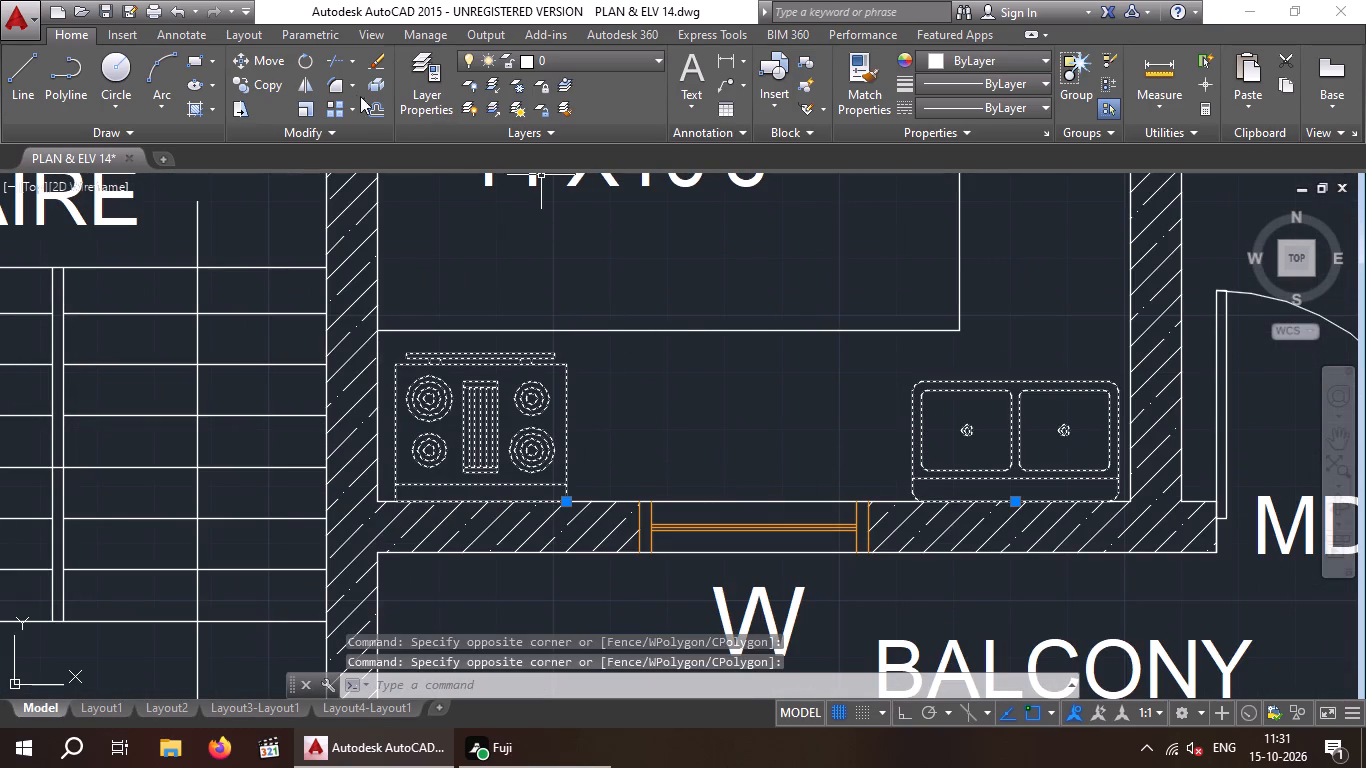
left_click(267, 87)
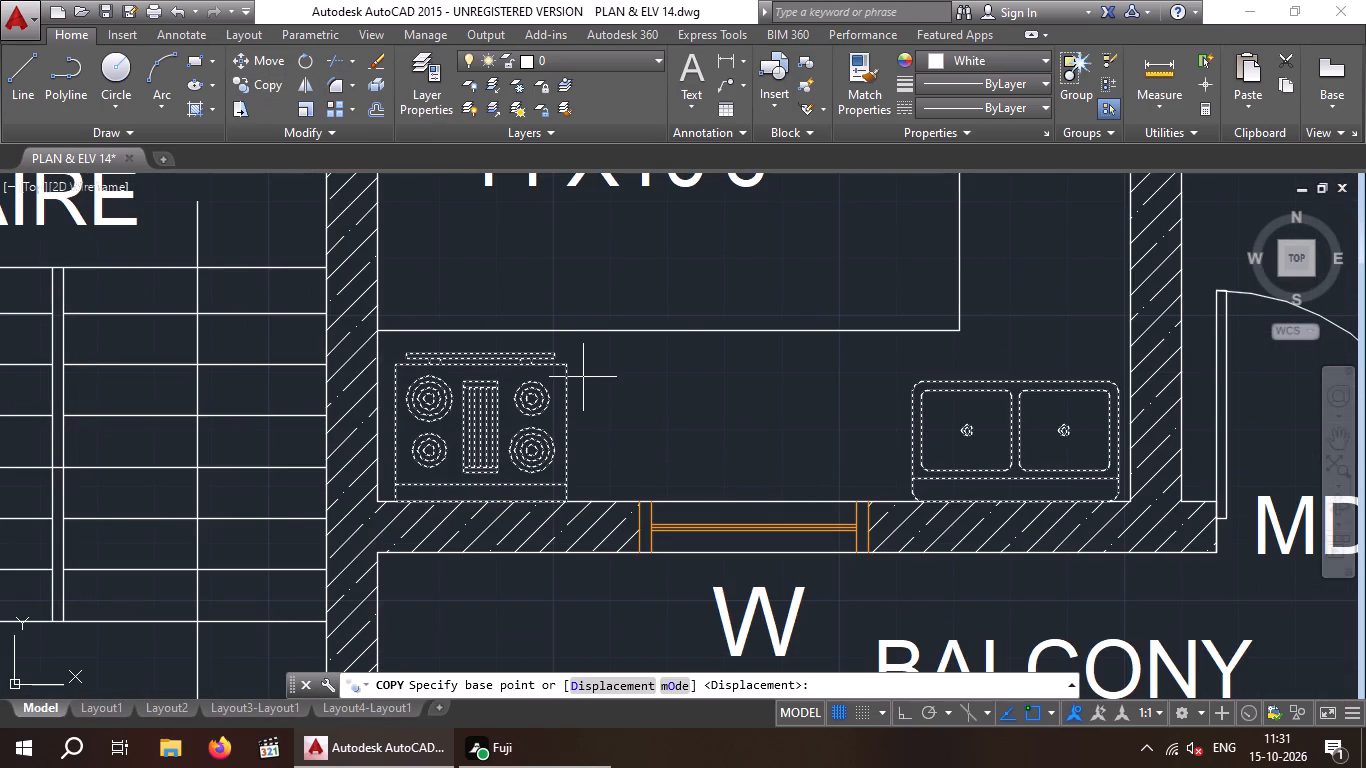
left_click(571, 368)
scroll(571, 368, "down", 11)
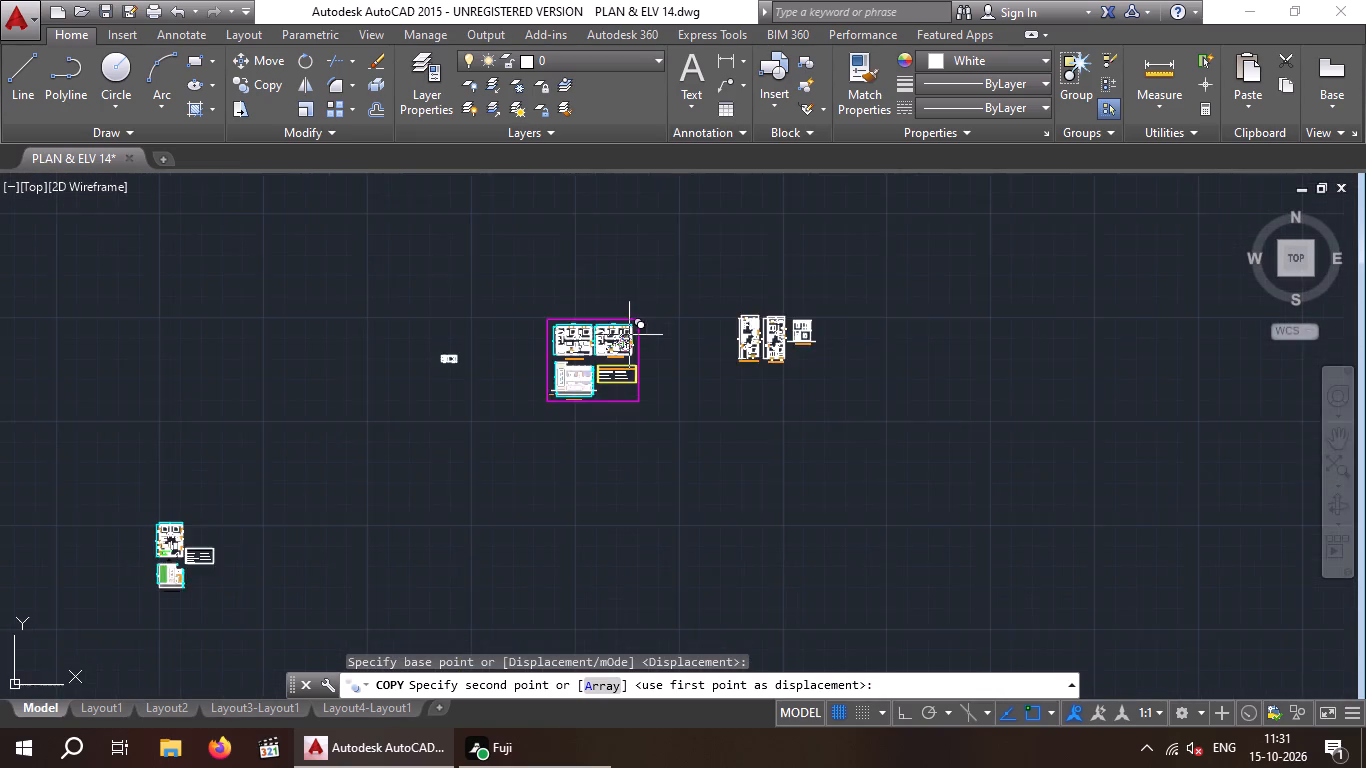
scroll(629, 335, "down", 2)
middle_click_drag(629, 334, 431, 625)
scroll(612, 321, "down", 3)
middle_click_drag(605, 340, 479, 576)
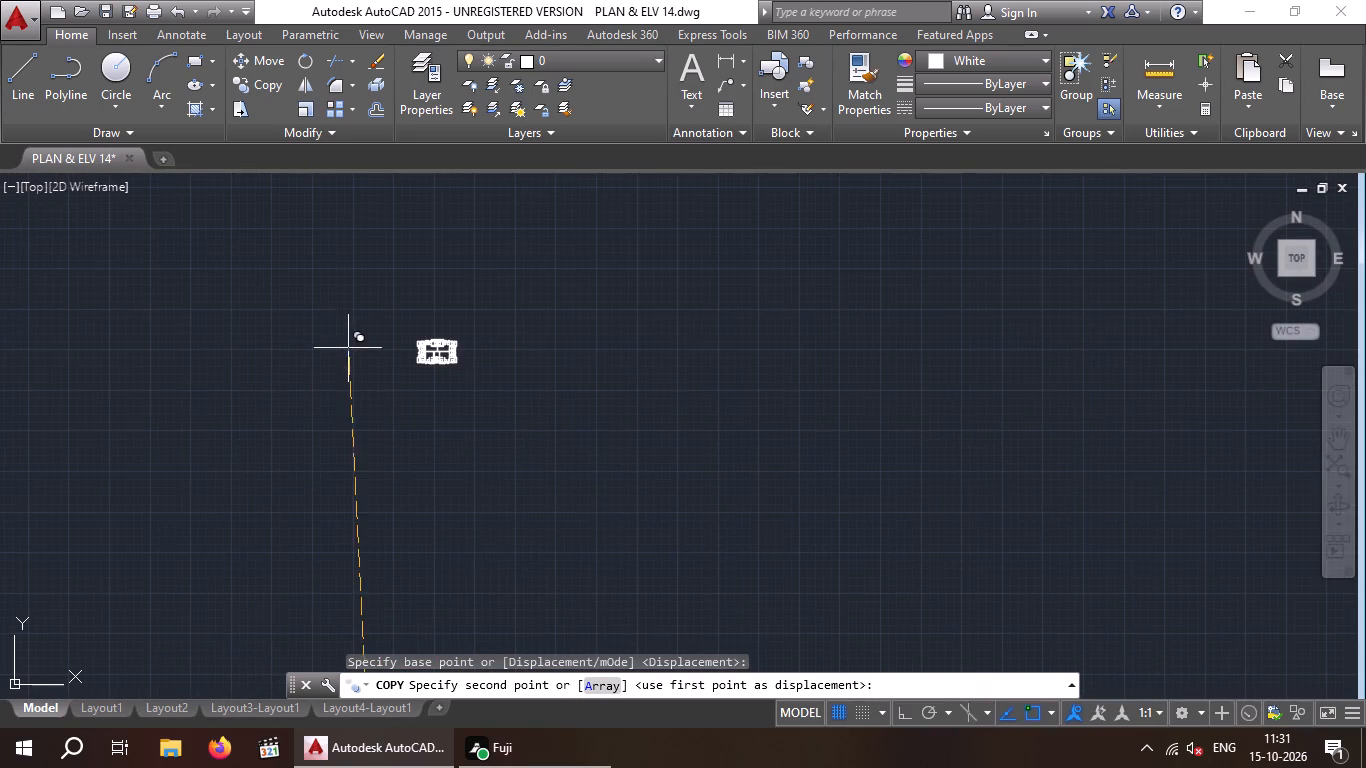
scroll(348, 351, "up", 4)
scroll(560, 351, "up", 4)
left_click(671, 363)
key("Escape")
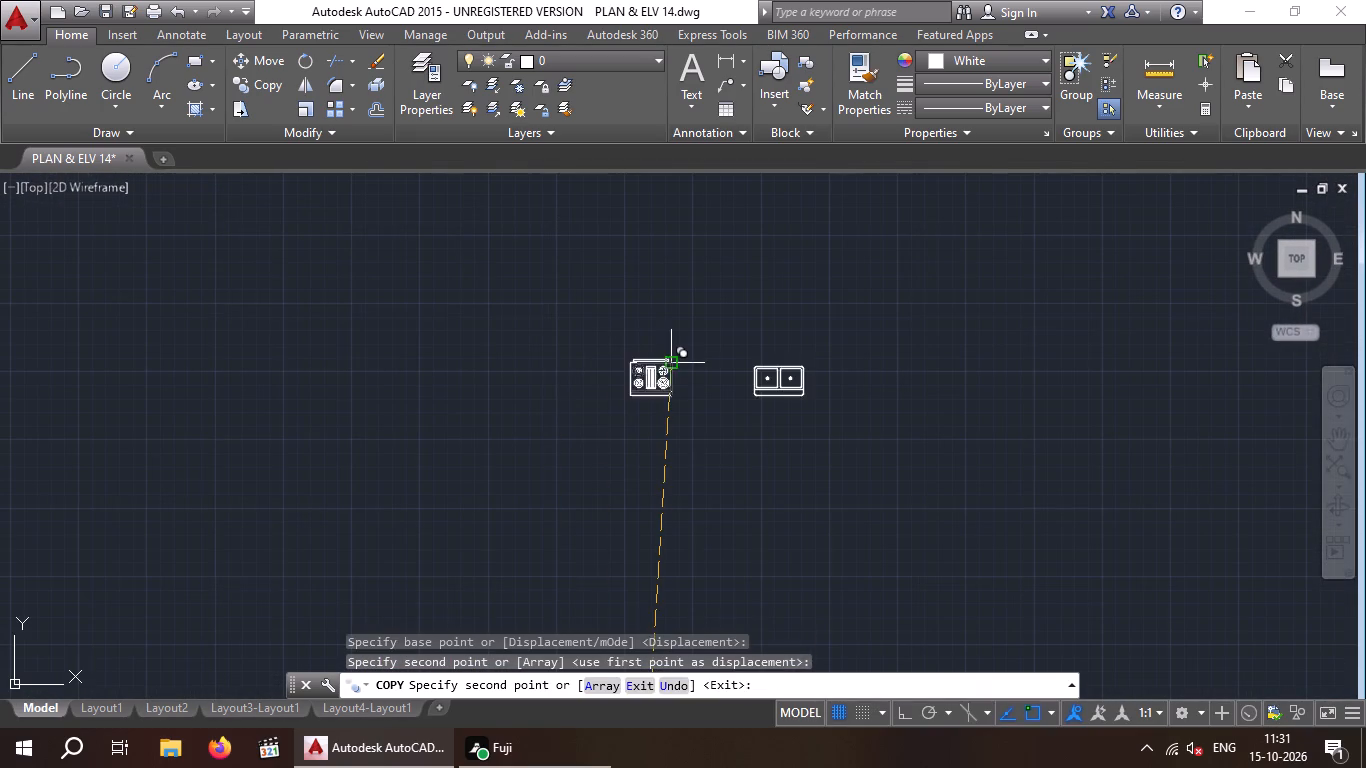
With Ortho on, rotate the copied double sink a quarter turn clockwise about its lower edge.
scroll(764, 365, "down", 3)
scroll(791, 372, "up", 4)
middle_click_drag(792, 374, 758, 398)
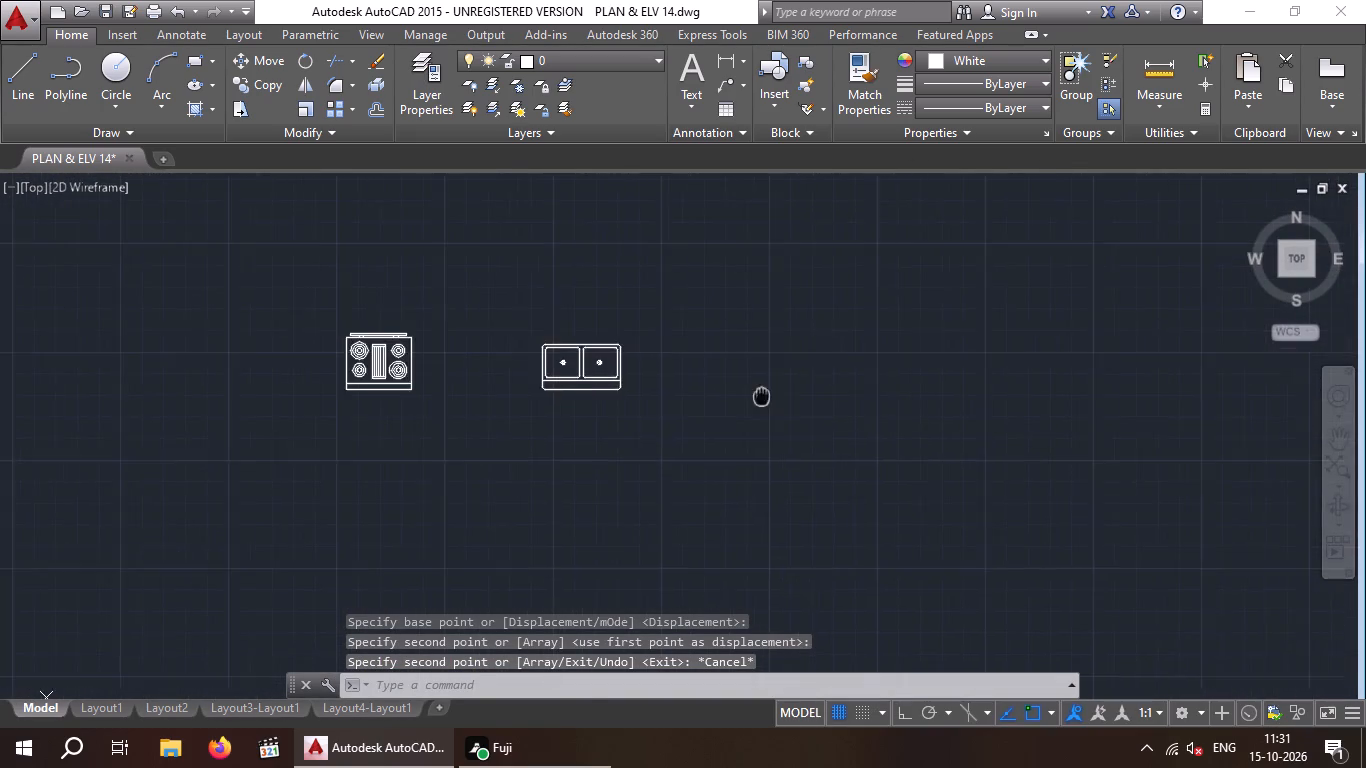
middle_click_drag(758, 398, 719, 407)
scroll(655, 380, "down", 3)
middle_click_drag(774, 402, 461, 380)
middle_click_drag(546, 375, 390, 403)
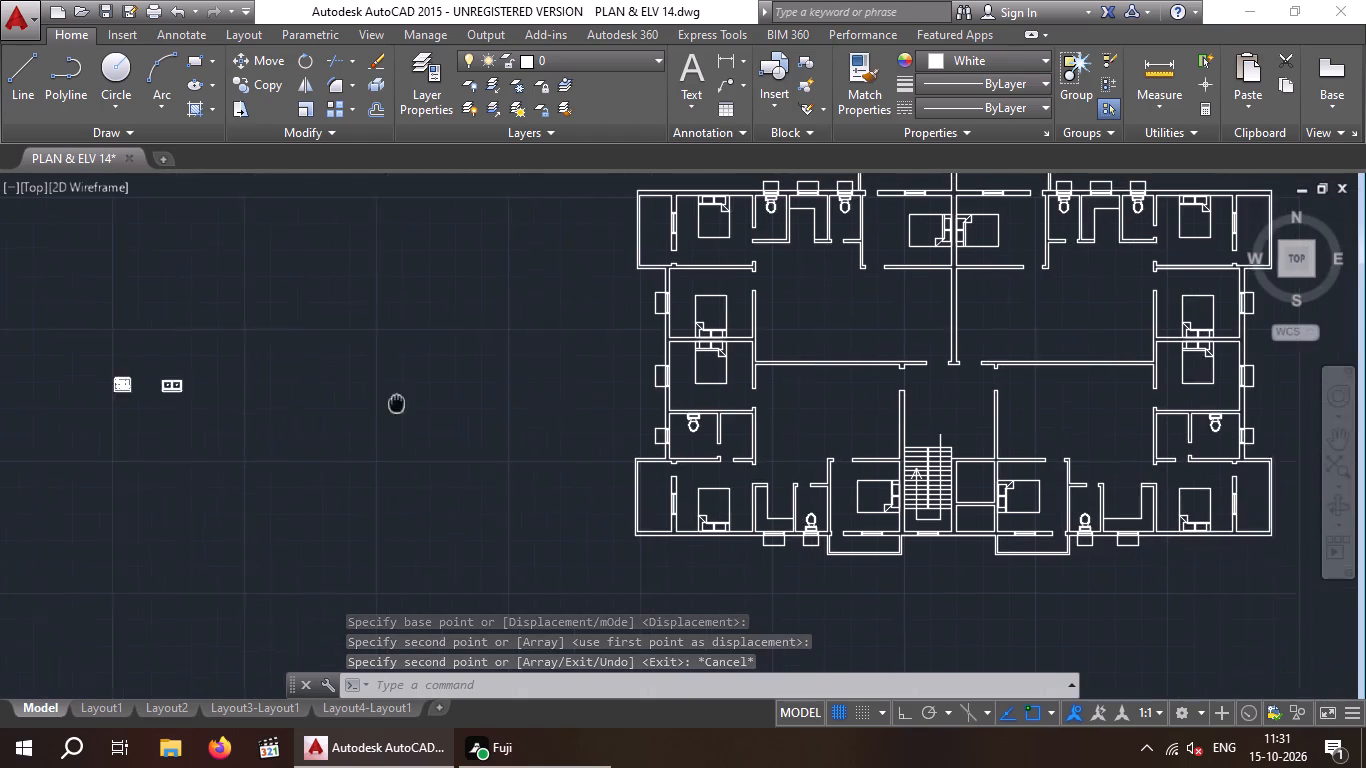
middle_click_drag(390, 403, 351, 403)
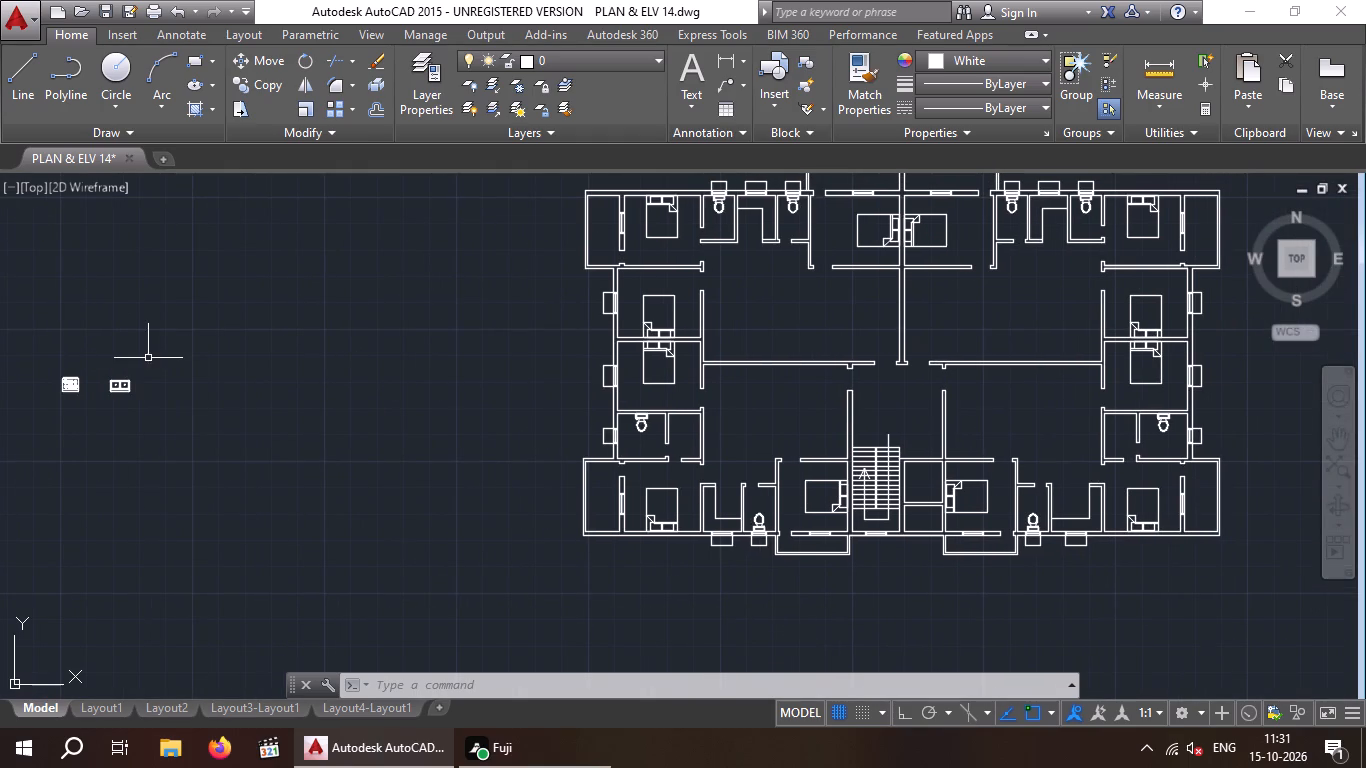
middle_click_drag(148, 366, 142, 418)
left_click_drag(159, 392, 174, 478)
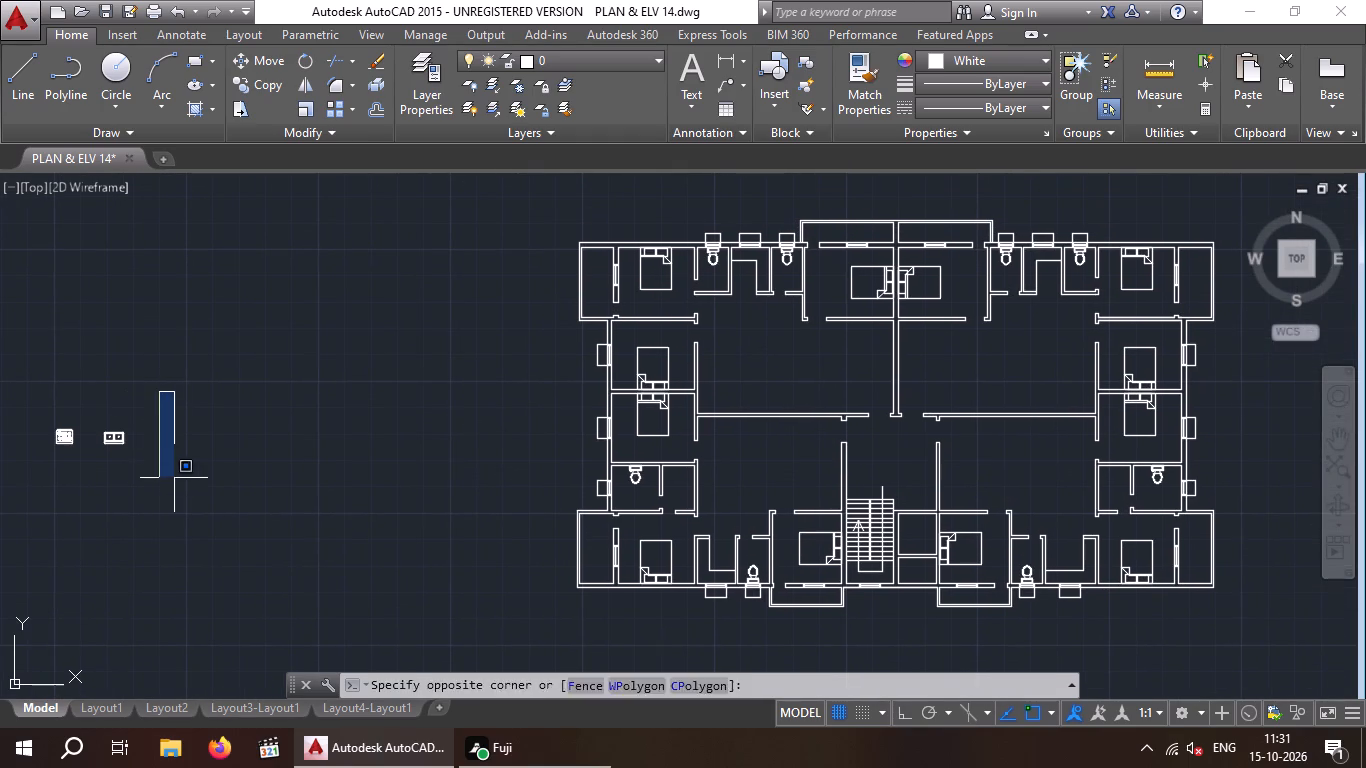
left_click_drag(174, 478, 144, 482)
left_click_drag(167, 406, 118, 467)
left_click(101, 464)
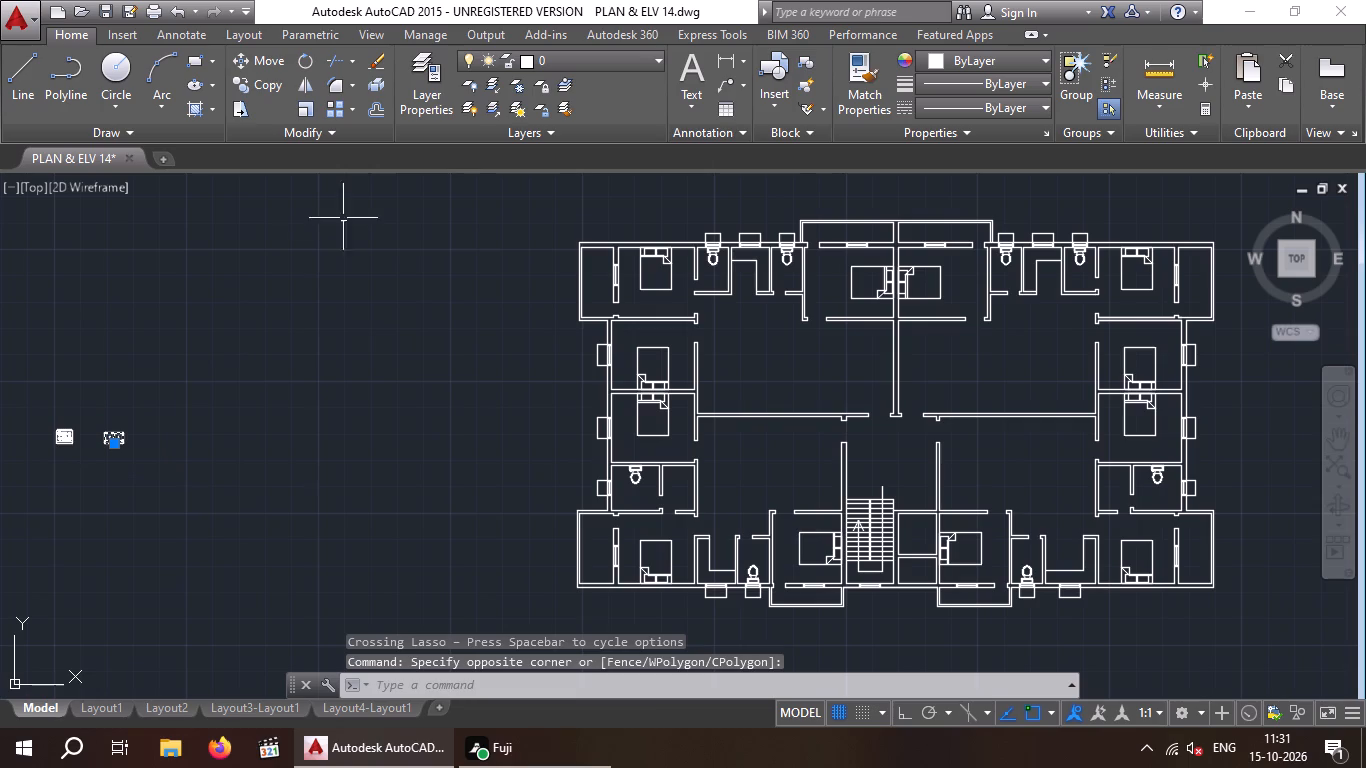
left_click(905, 703)
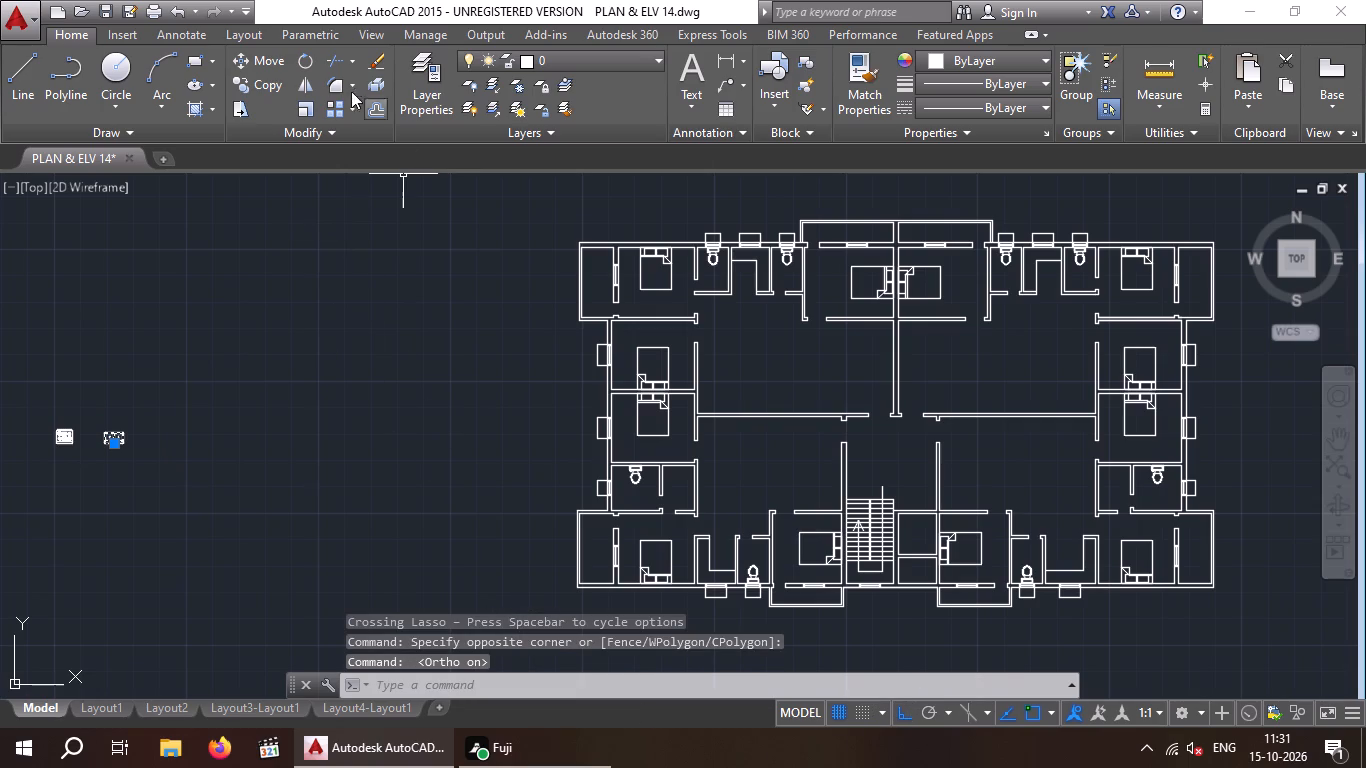
left_click(299, 63)
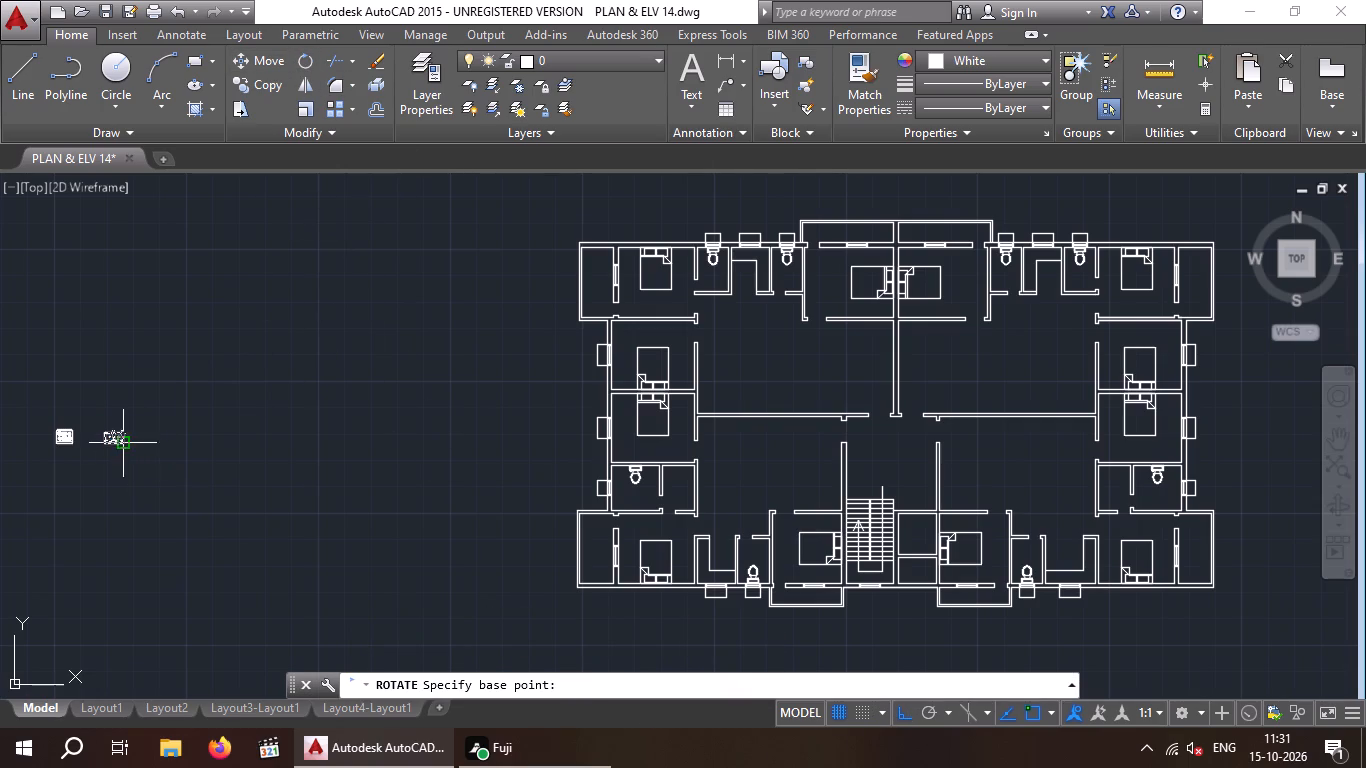
left_click_drag(125, 445, 146, 478)
left_click(64, 558)
key("Escape")
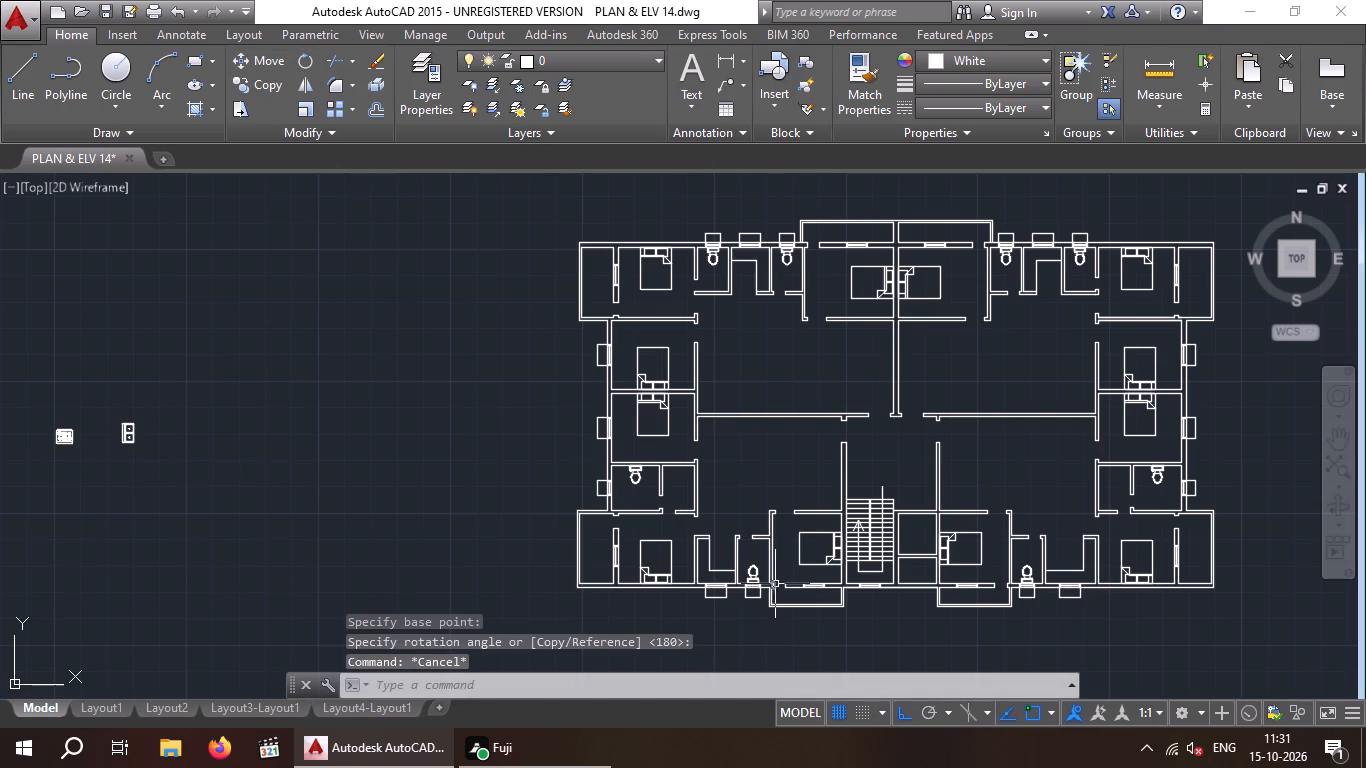
Draw a marker line about 2'-1" long westward from the southwest kitchen's inner west wall face, about 1'-6" north of its midpoint.
scroll(706, 572, "up", 2)
middle_click_drag(692, 566, 690, 562)
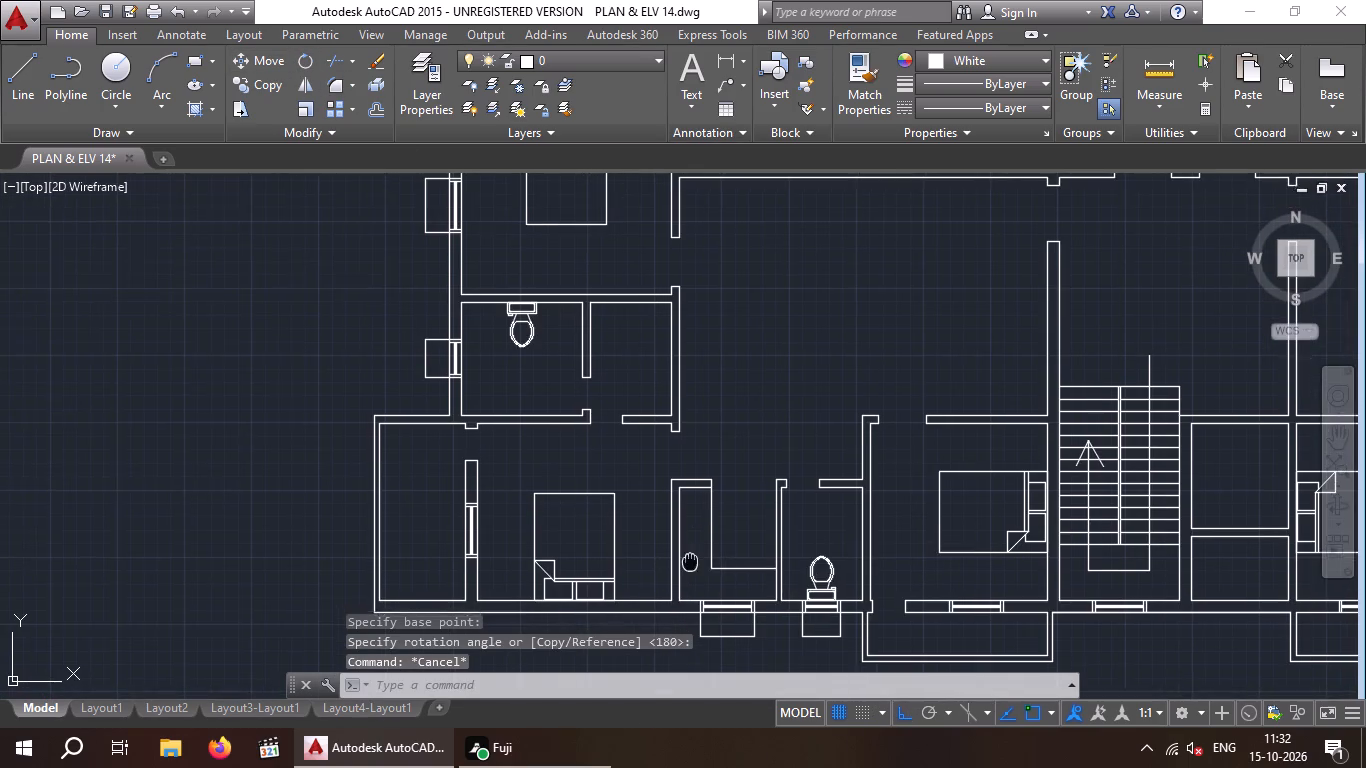
middle_click_drag(690, 562, 690, 550)
key("l")
key("Return")
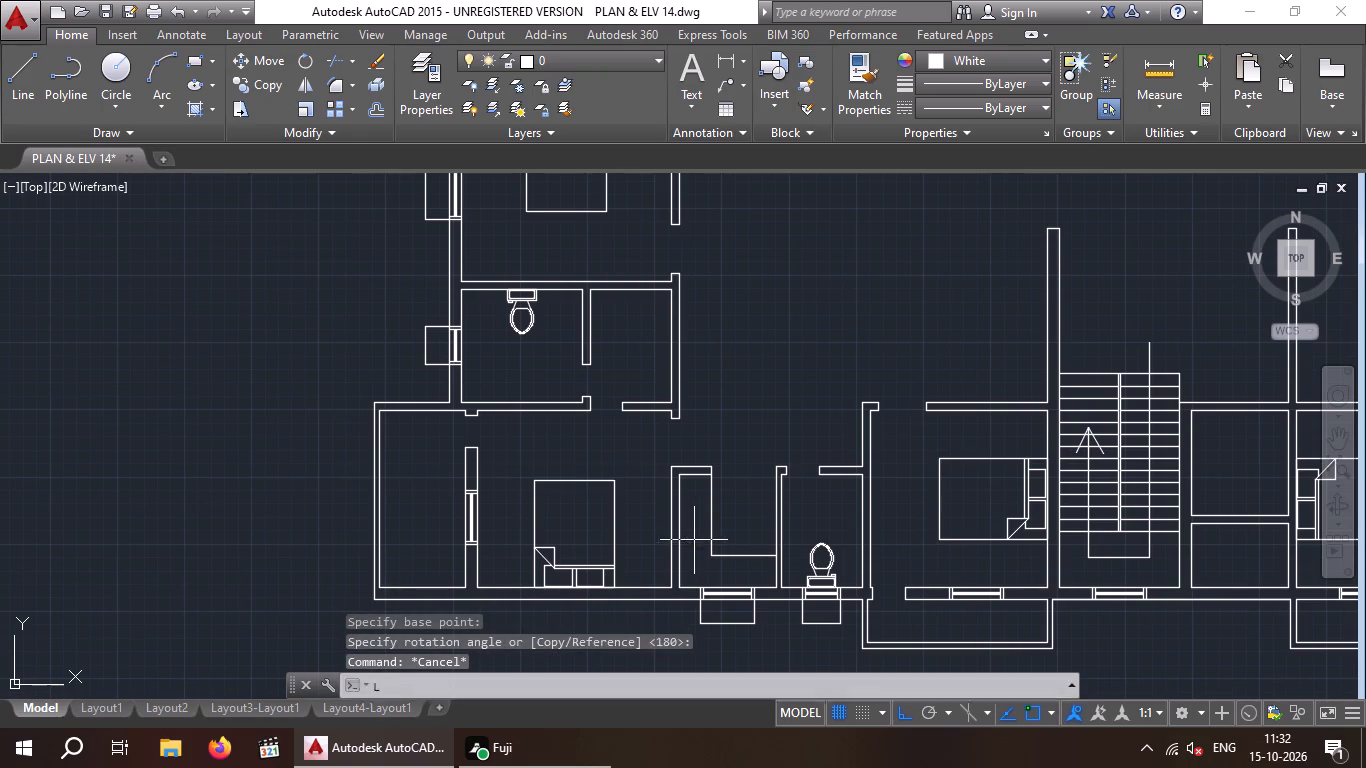
scroll(680, 514, "up", 2)
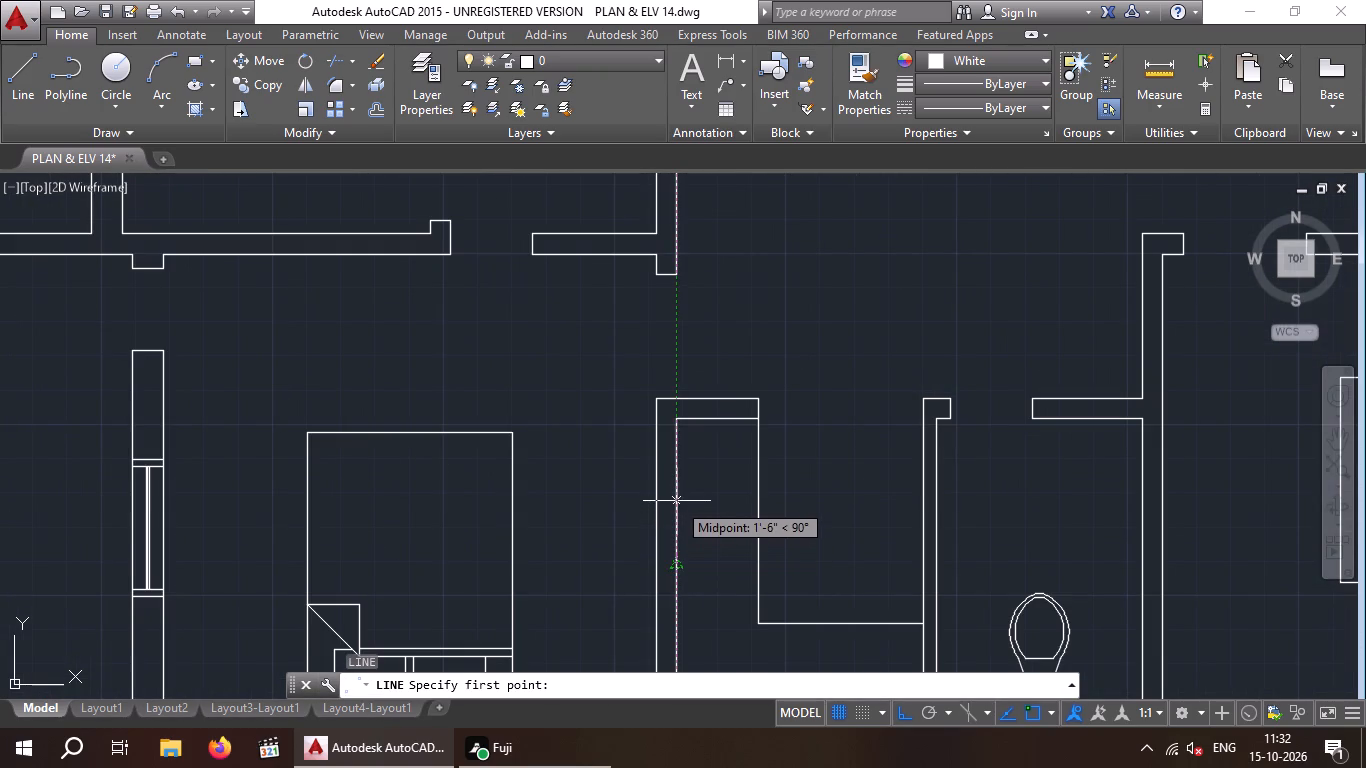
left_click_drag(678, 497, 669, 497)
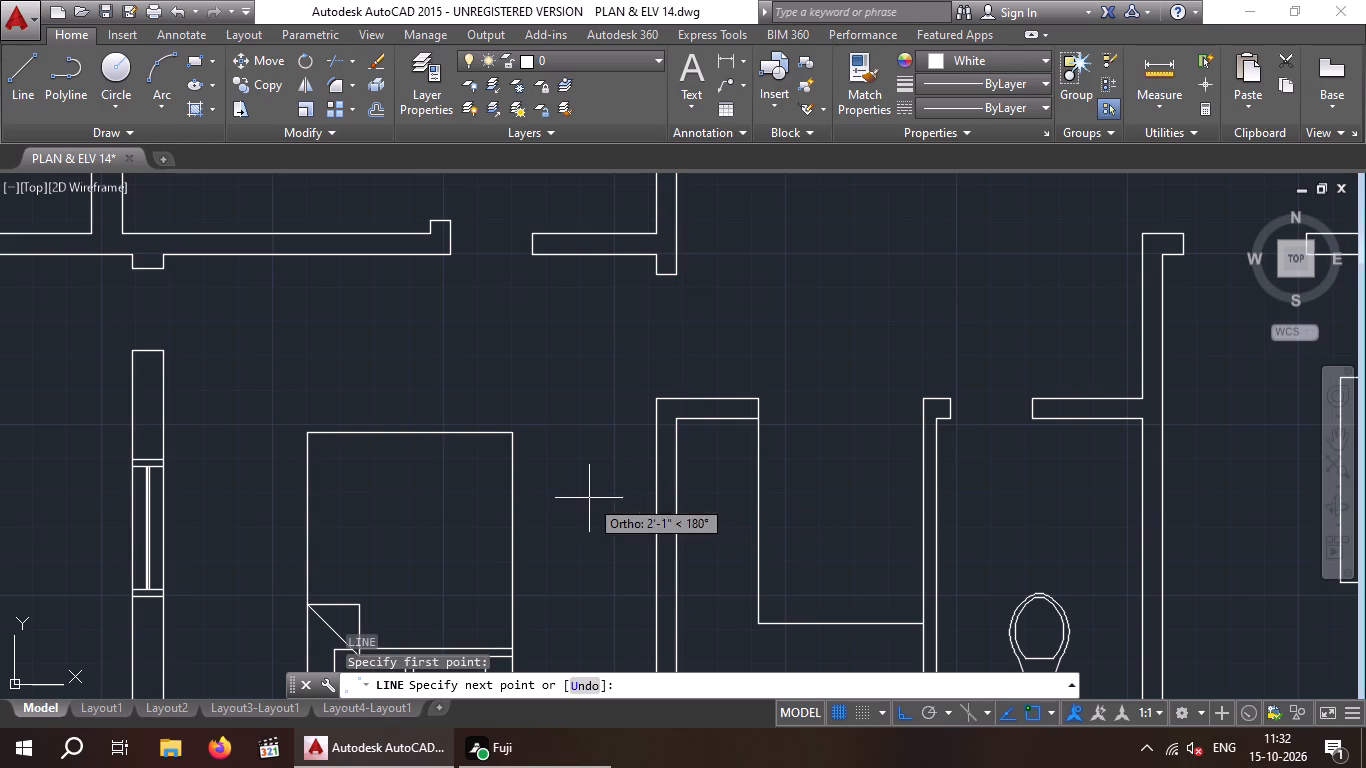
left_click(589, 498)
key("Escape")
With Ortho off, copy the rotated double sink by its west edge midpoint to the marker line's end on the southwest kitchen's inner west wall.
scroll(589, 498, "down", 2)
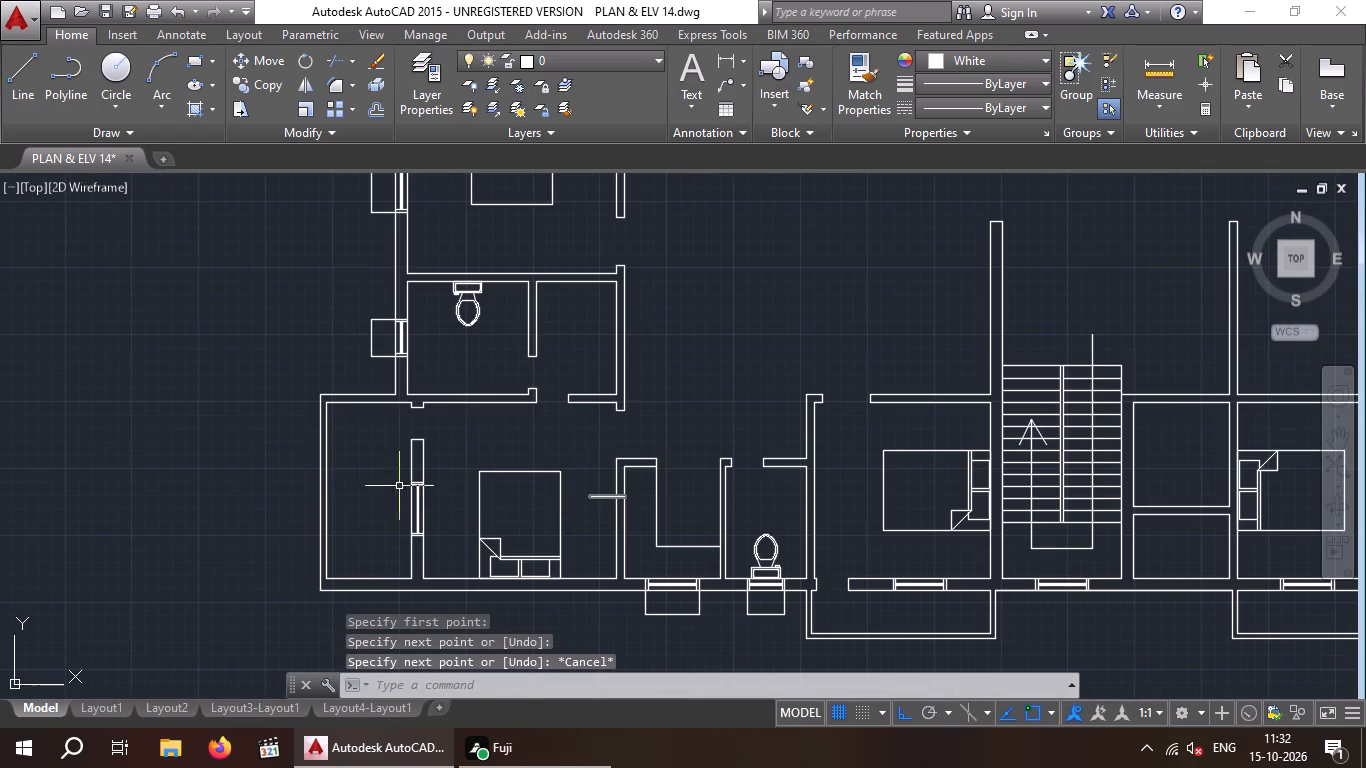
middle_click_drag(34, 449, 311, 449)
scroll(343, 451, "down", 2)
middle_click_drag(179, 440, 388, 476)
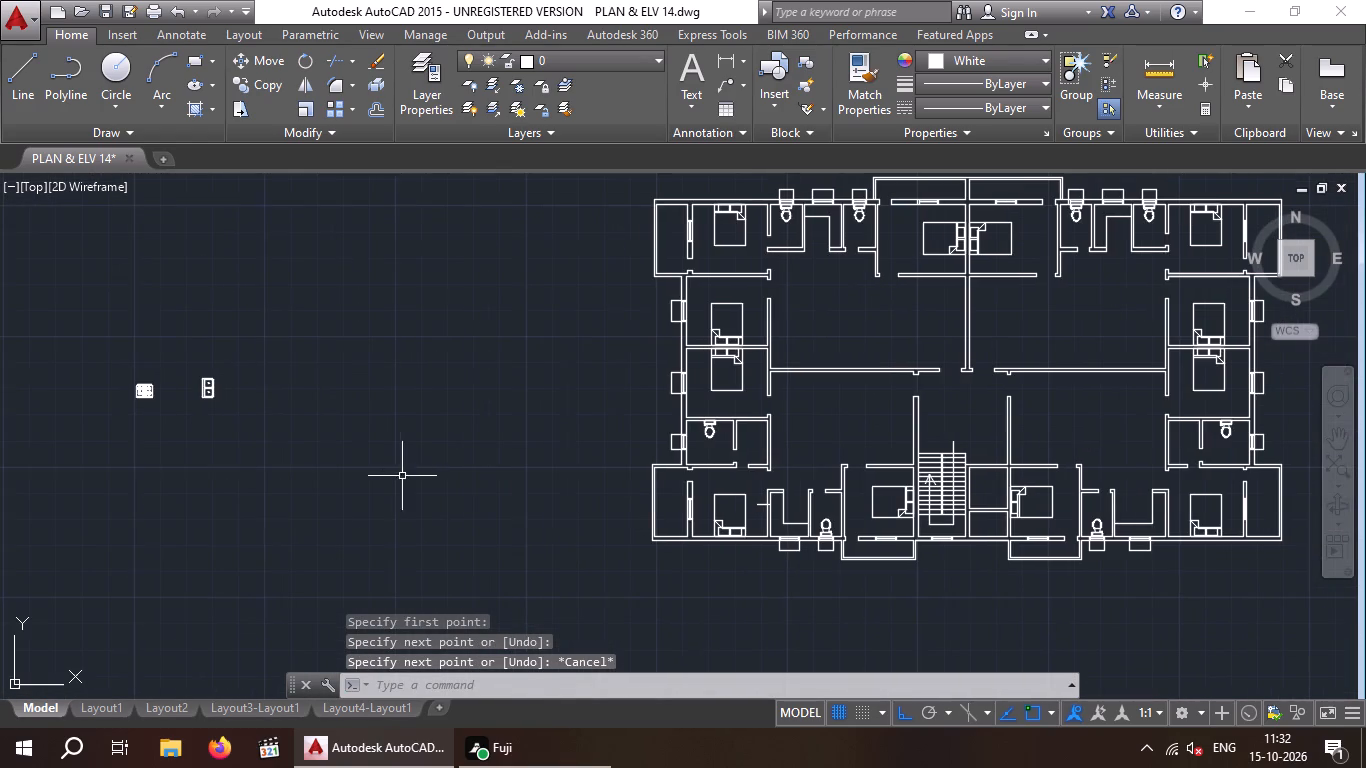
left_click_drag(270, 352, 273, 431)
left_click(180, 414)
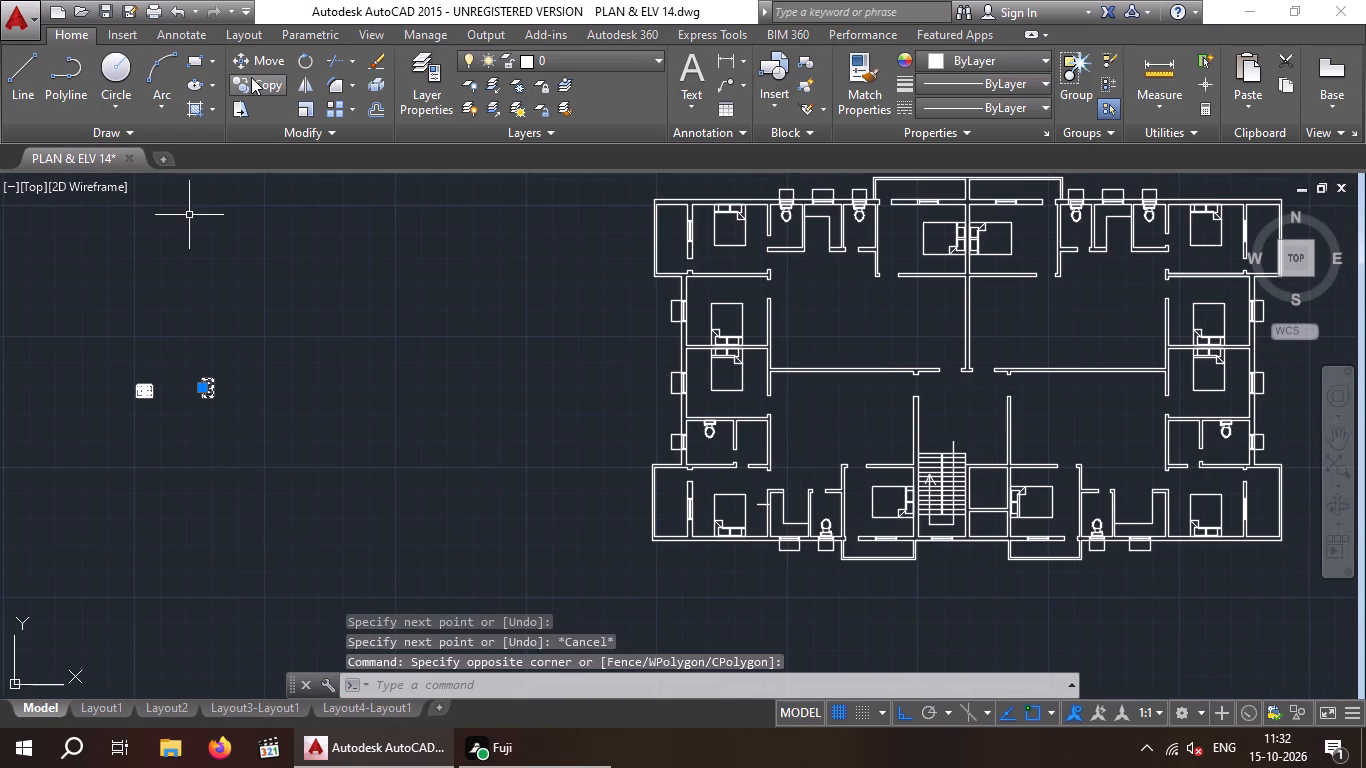
left_click(260, 77)
scroll(201, 394, "up", 6)
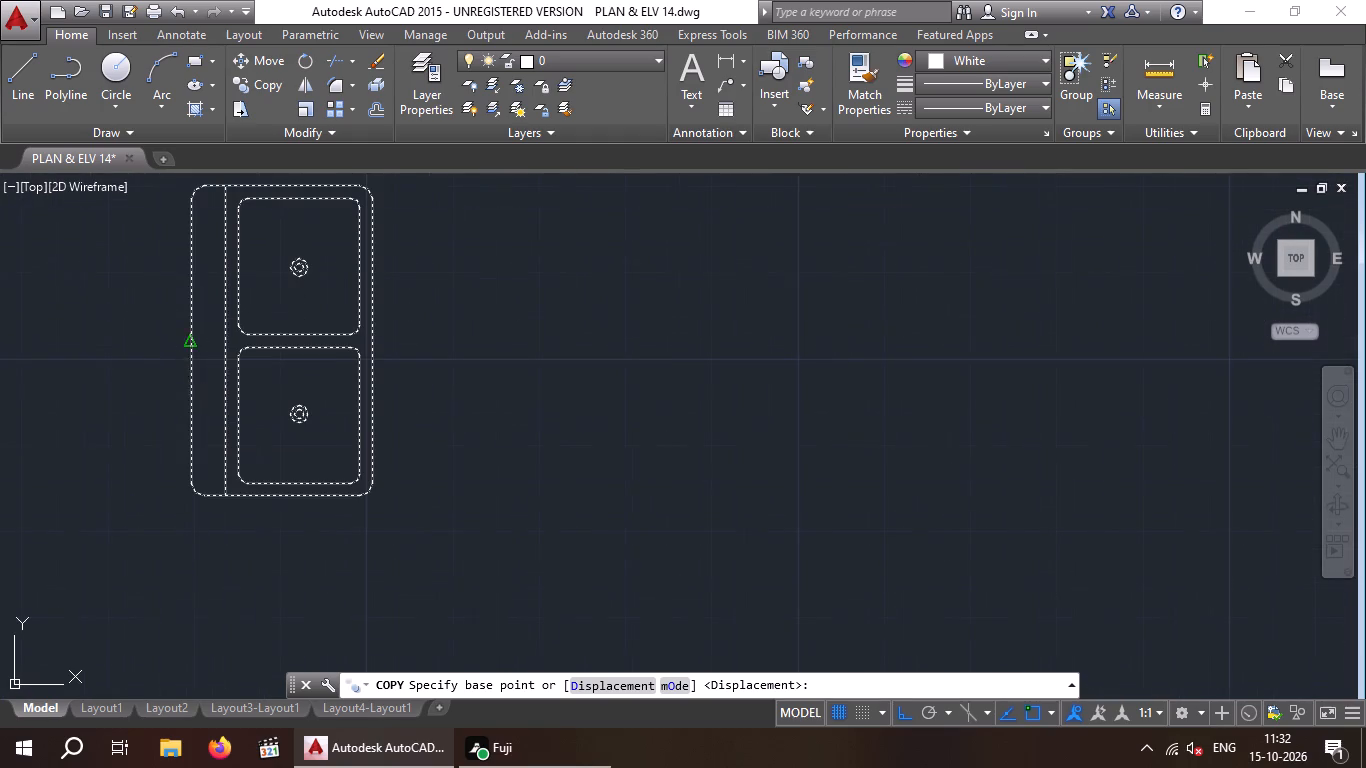
left_click(189, 345)
scroll(249, 359, "down", 5)
scroll(627, 440, "down", 3)
middle_click_drag(628, 439, 535, 455)
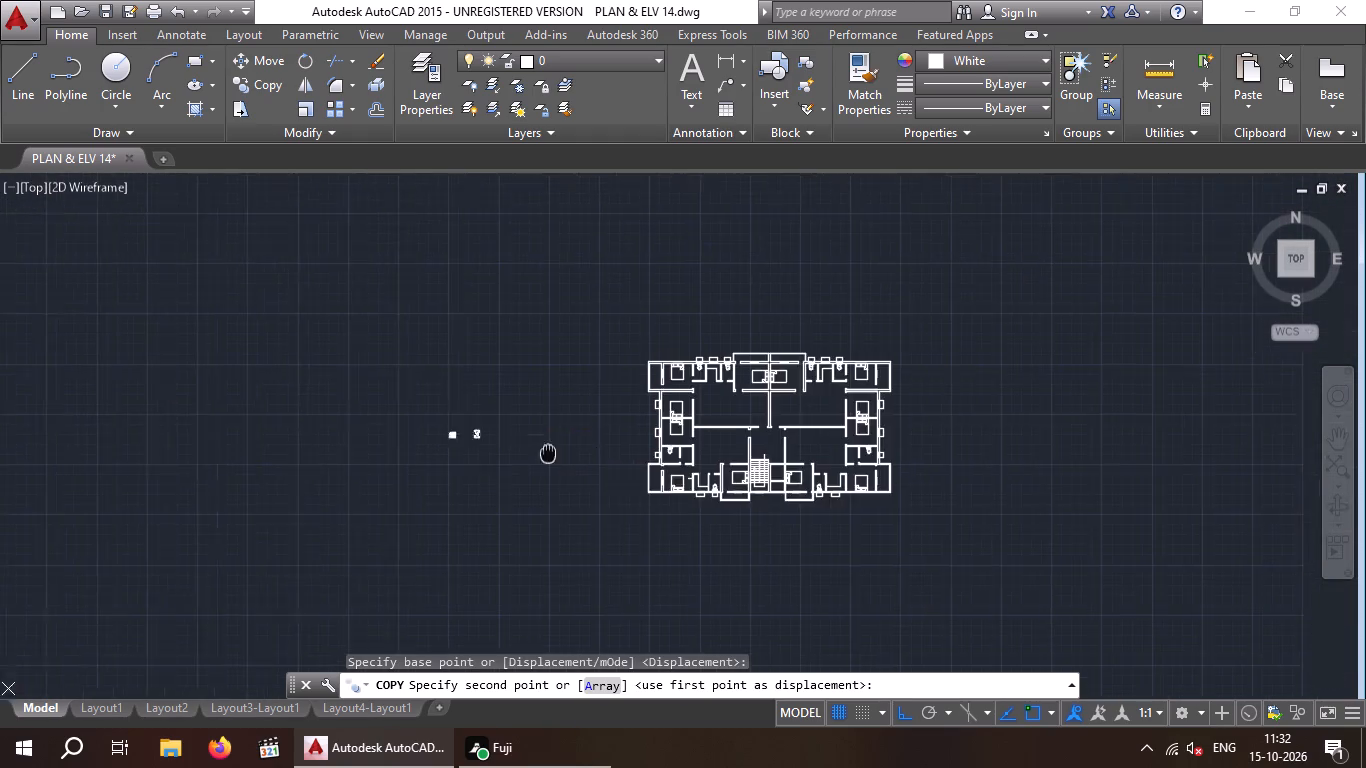
middle_click_drag(535, 455, 334, 462)
left_click_drag(912, 719, 894, 715)
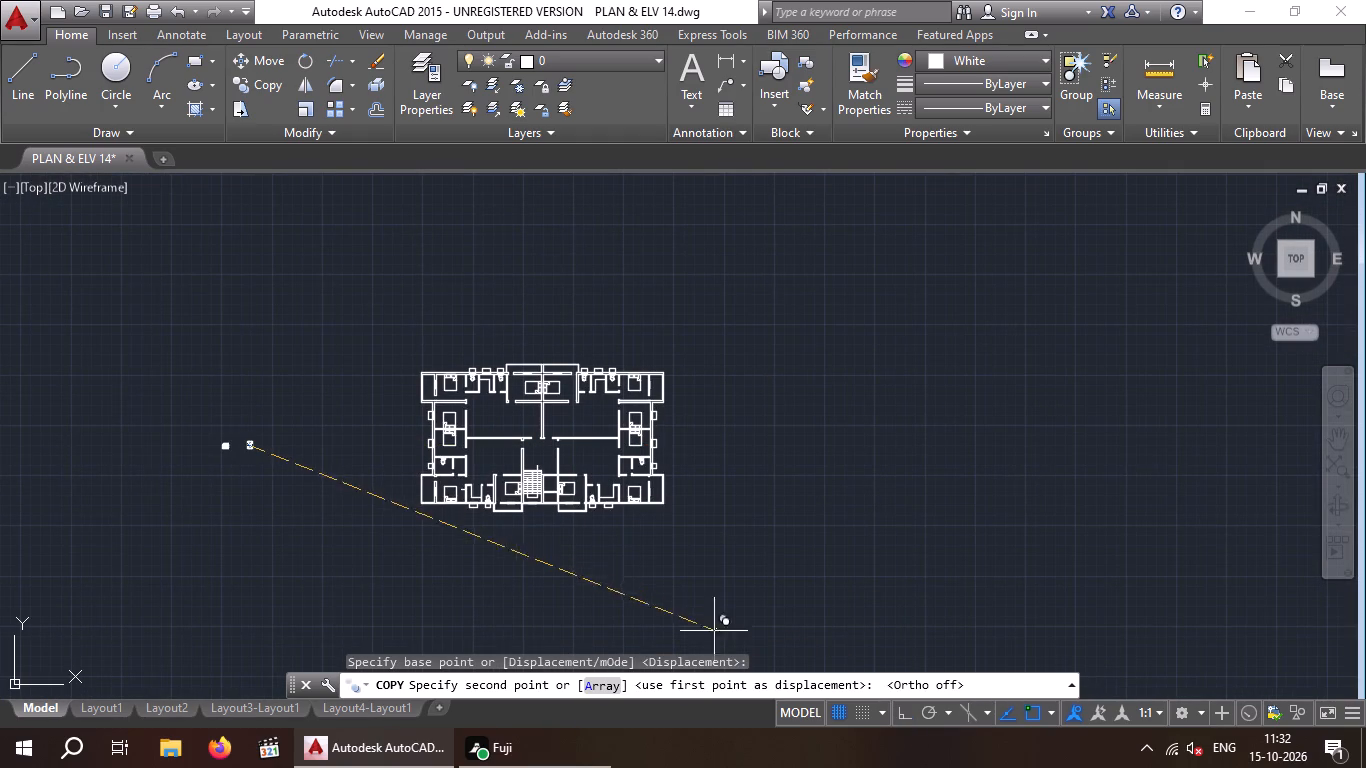
scroll(466, 493, "up", 4)
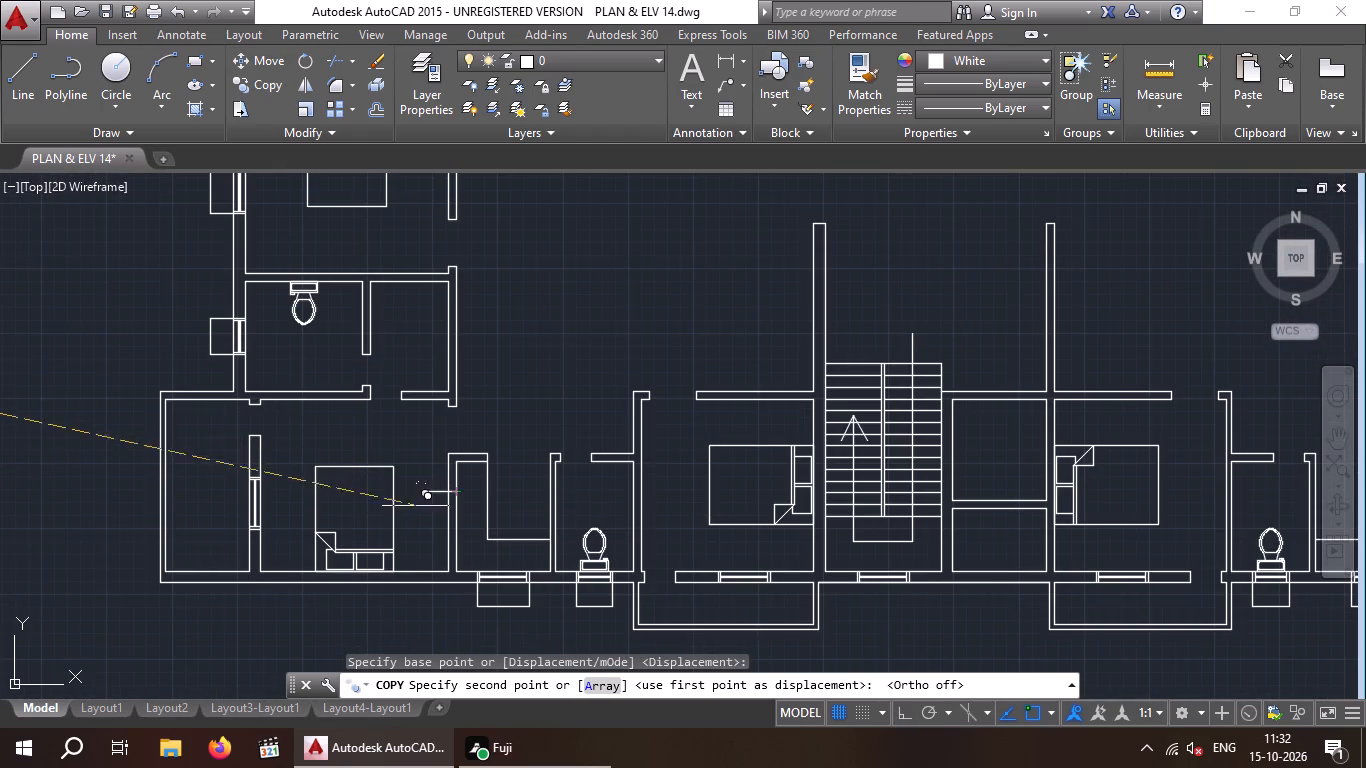
scroll(464, 504, "up", 4)
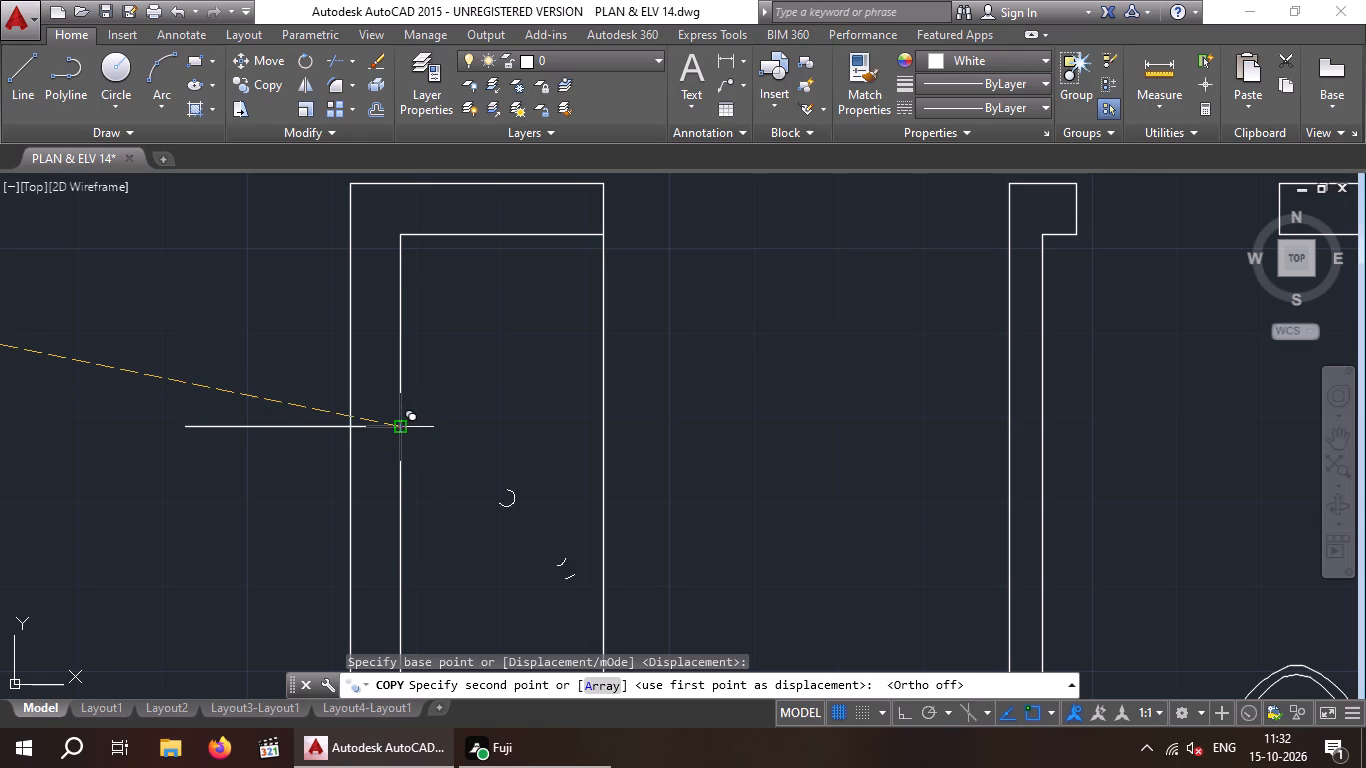
left_click(402, 423)
key("Escape")
Erase the marker line at the southwest kitchen's west wall.
left_click_drag(279, 473, 271, 509)
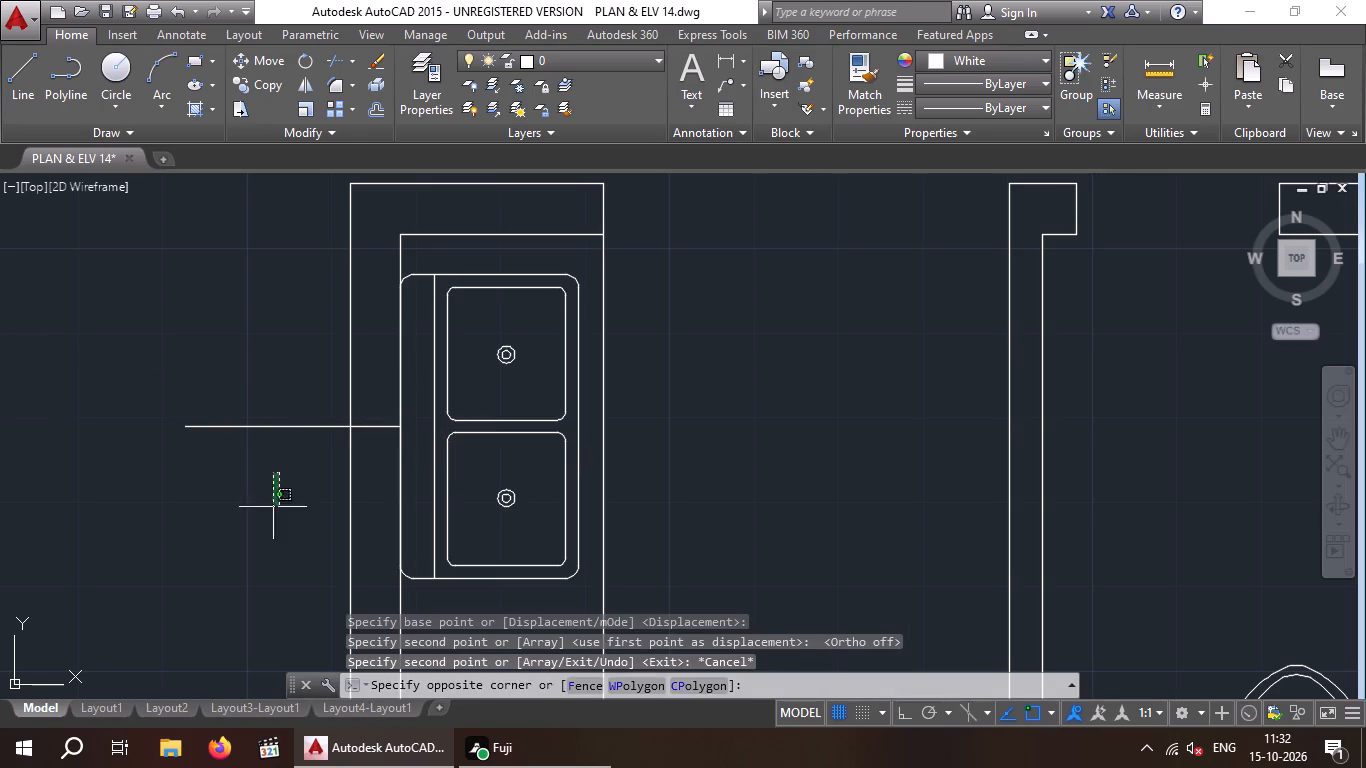
left_click_drag(271, 509, 253, 499)
left_click(181, 405)
key("Delete")
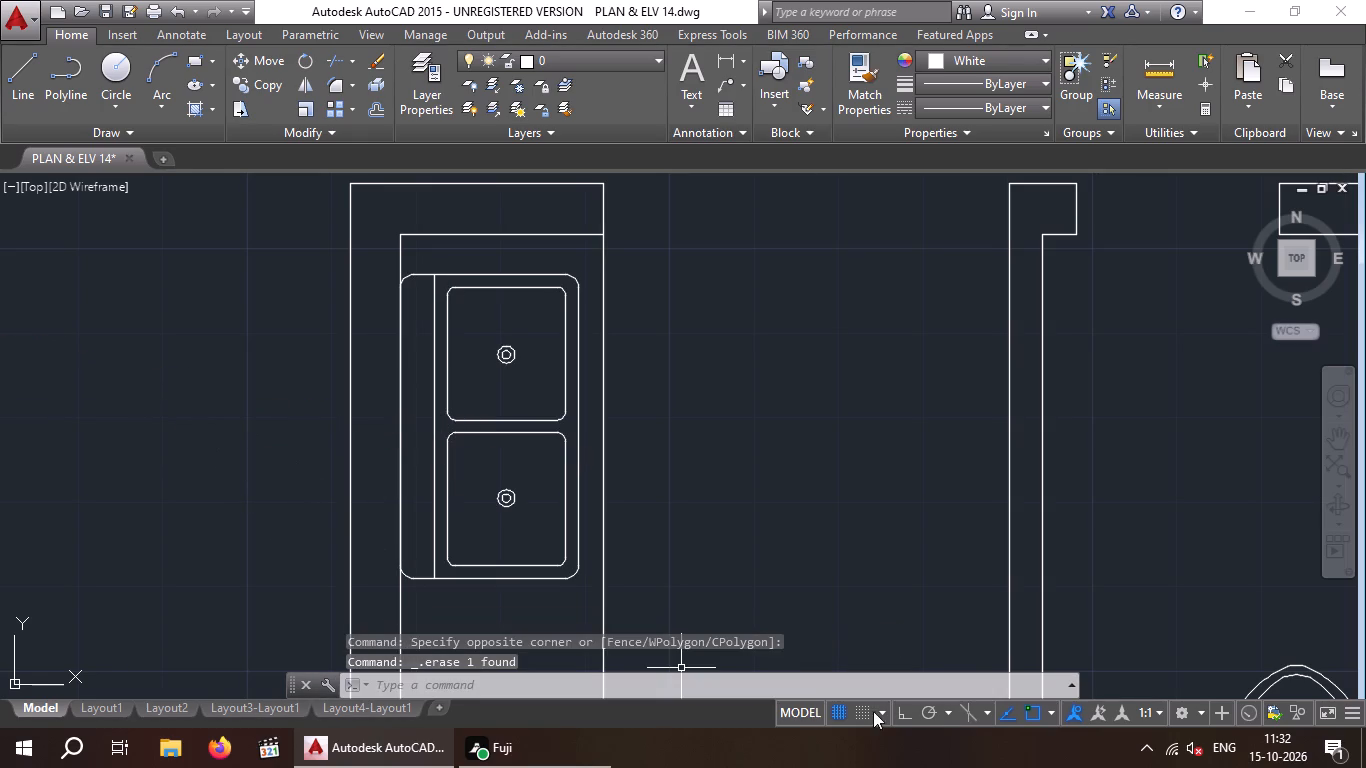
With Ortho on, rotate the spare double sink west of the plan a quarter turn clockwise so its back faces north.
left_click(903, 717)
scroll(769, 599, "down", 5)
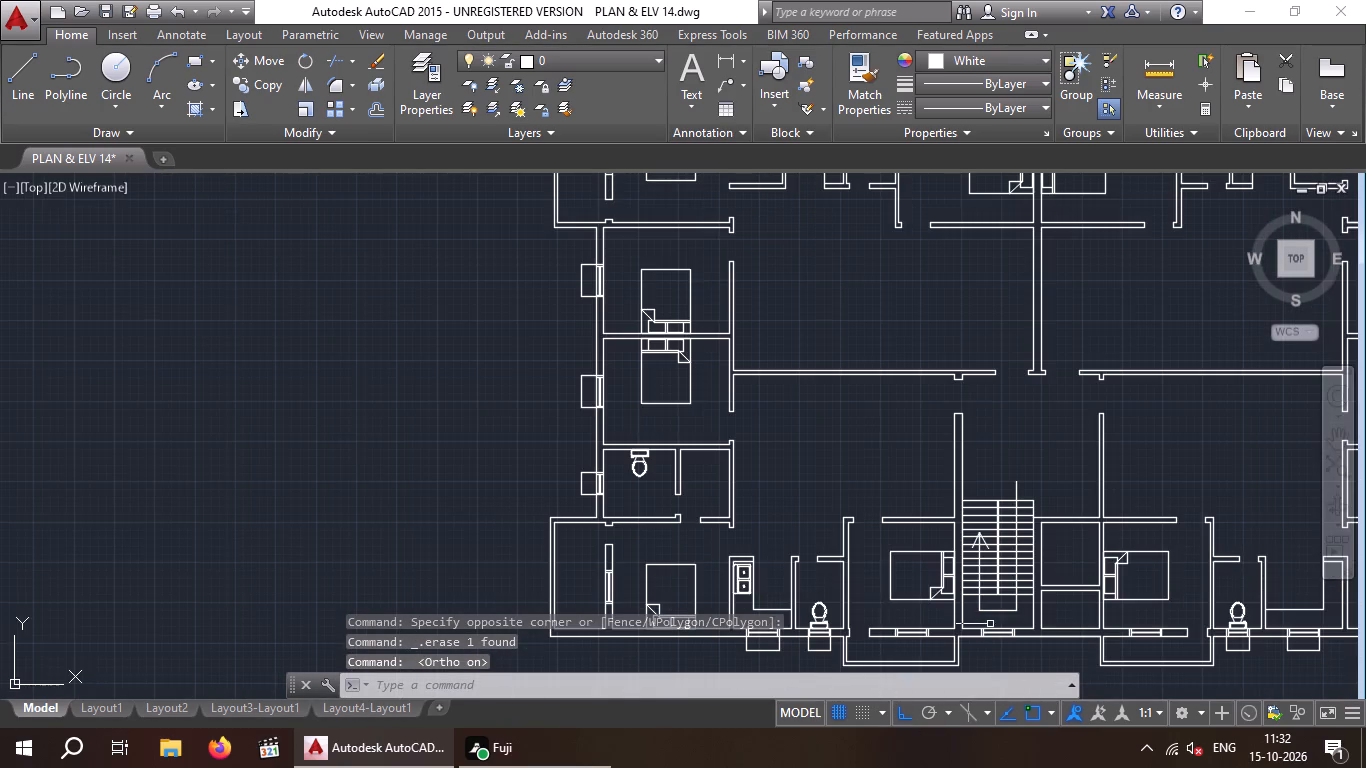
middle_click_drag(1105, 626, 593, 547)
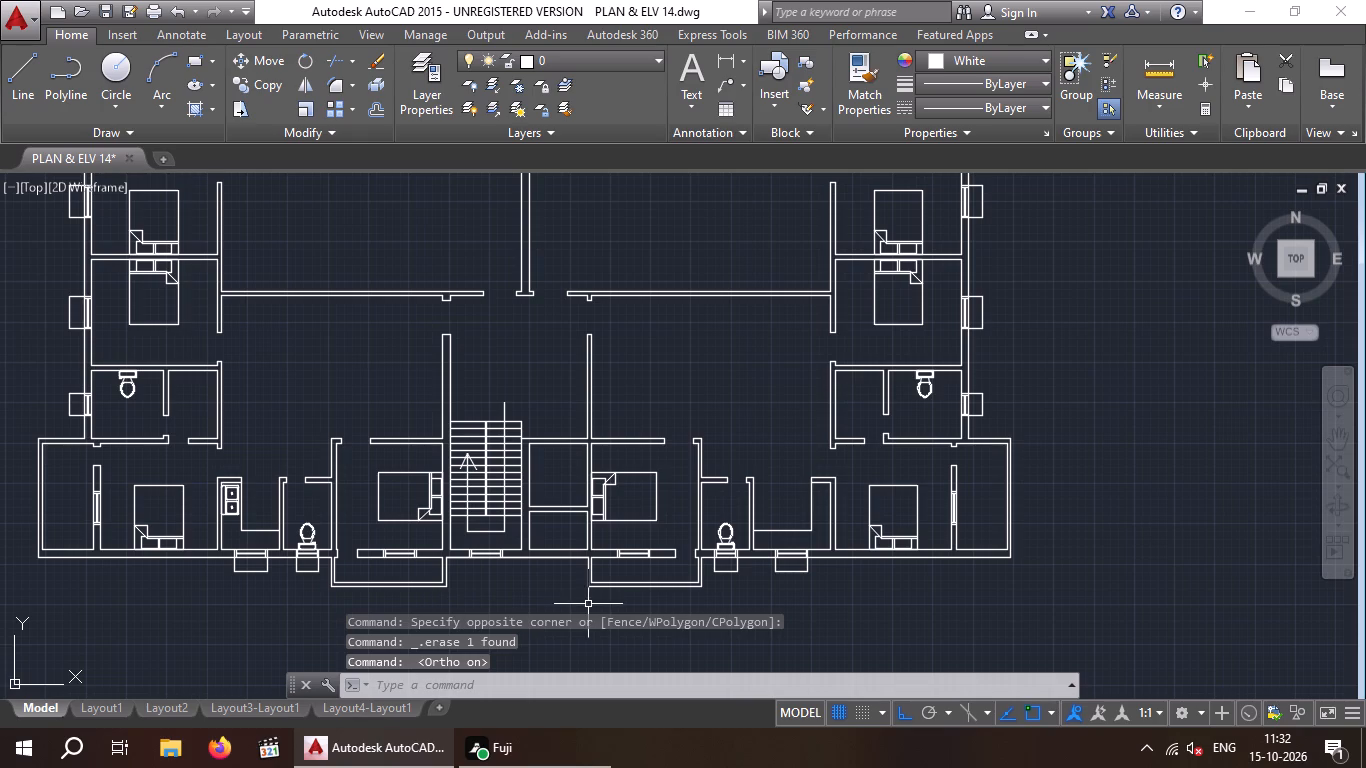
middle_click_drag(588, 605, 772, 586)
scroll(229, 532, "down", 3)
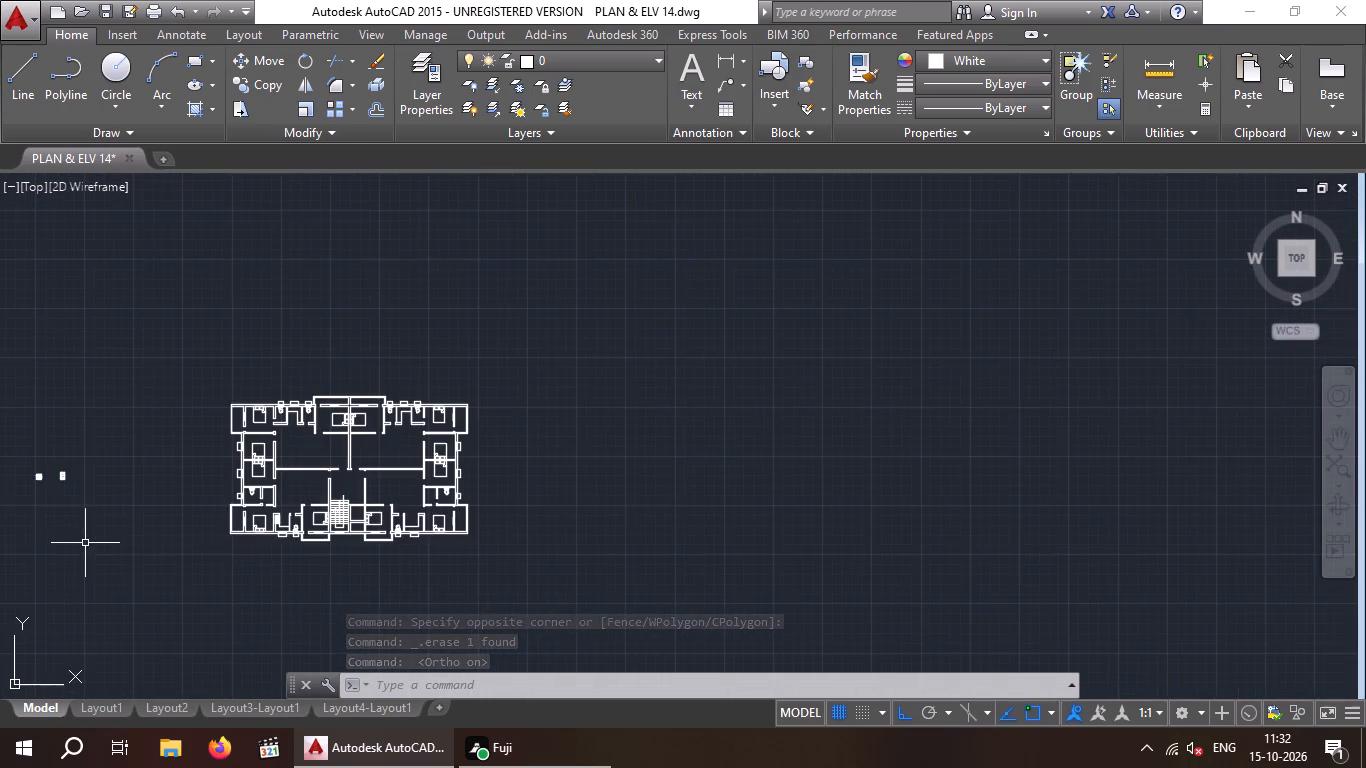
middle_click_drag(92, 542, 308, 542)
scroll(264, 497, "up", 3)
left_click_drag(292, 351, 423, 361)
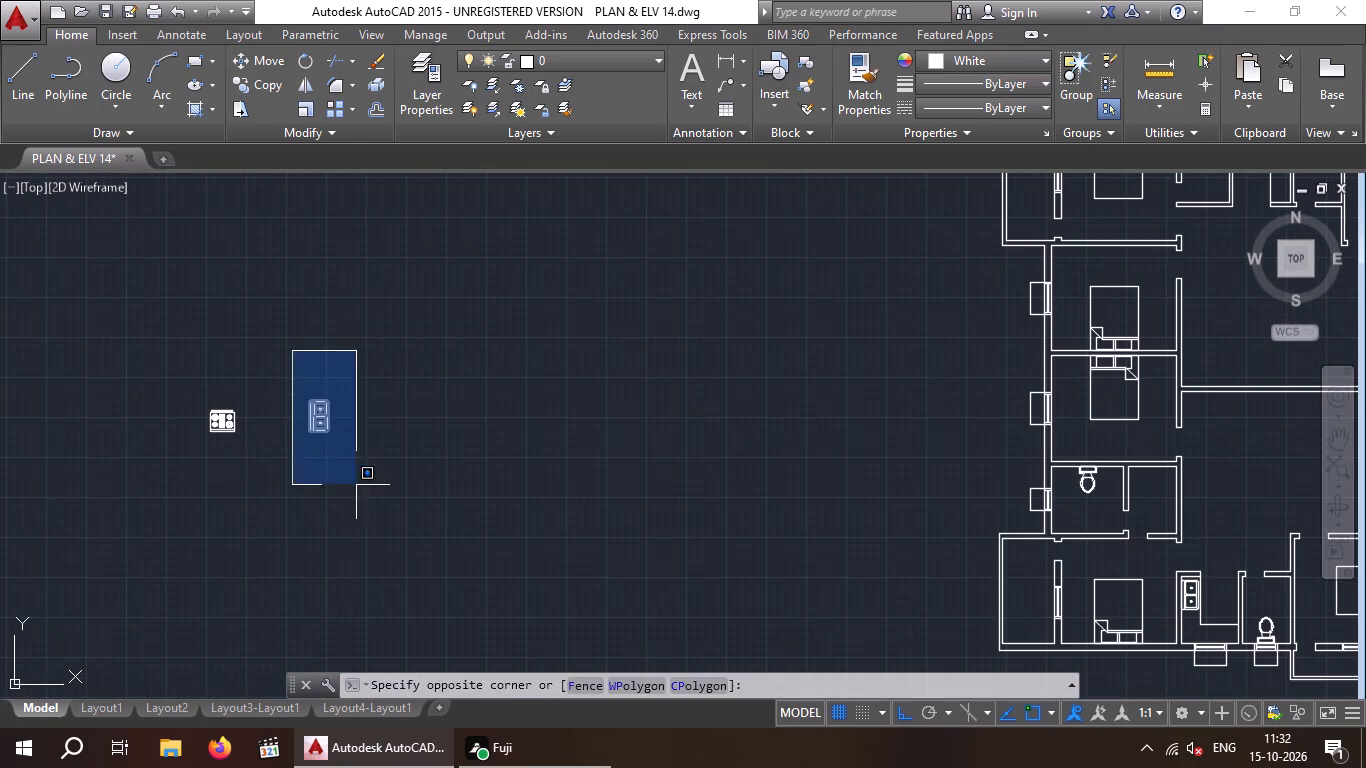
left_click(356, 485)
left_click(300, 53)
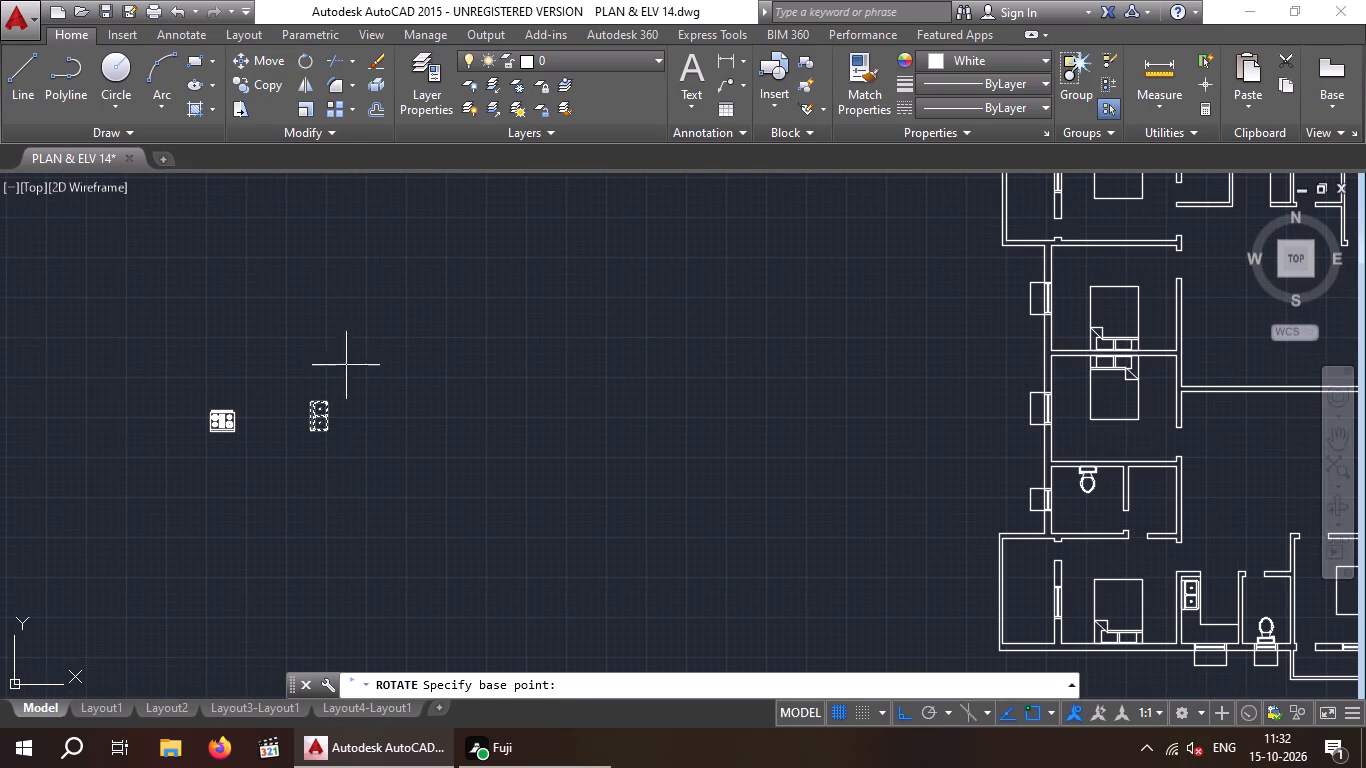
left_click_drag(332, 397, 345, 402)
left_click(313, 592)
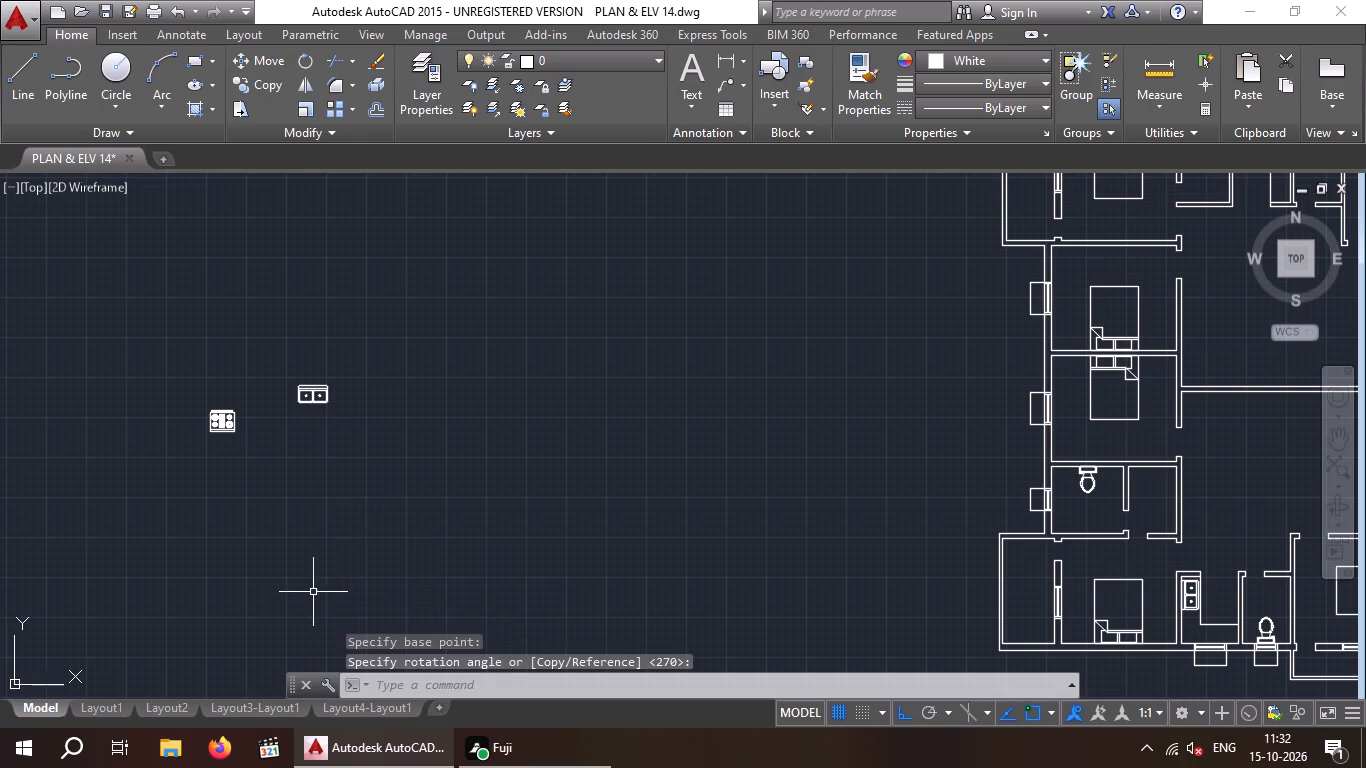
Rotate the spare double sink another quarter turn clockwise so its back faces east.
left_click_drag(333, 359, 339, 452)
left_click_drag(355, 407, 335, 415)
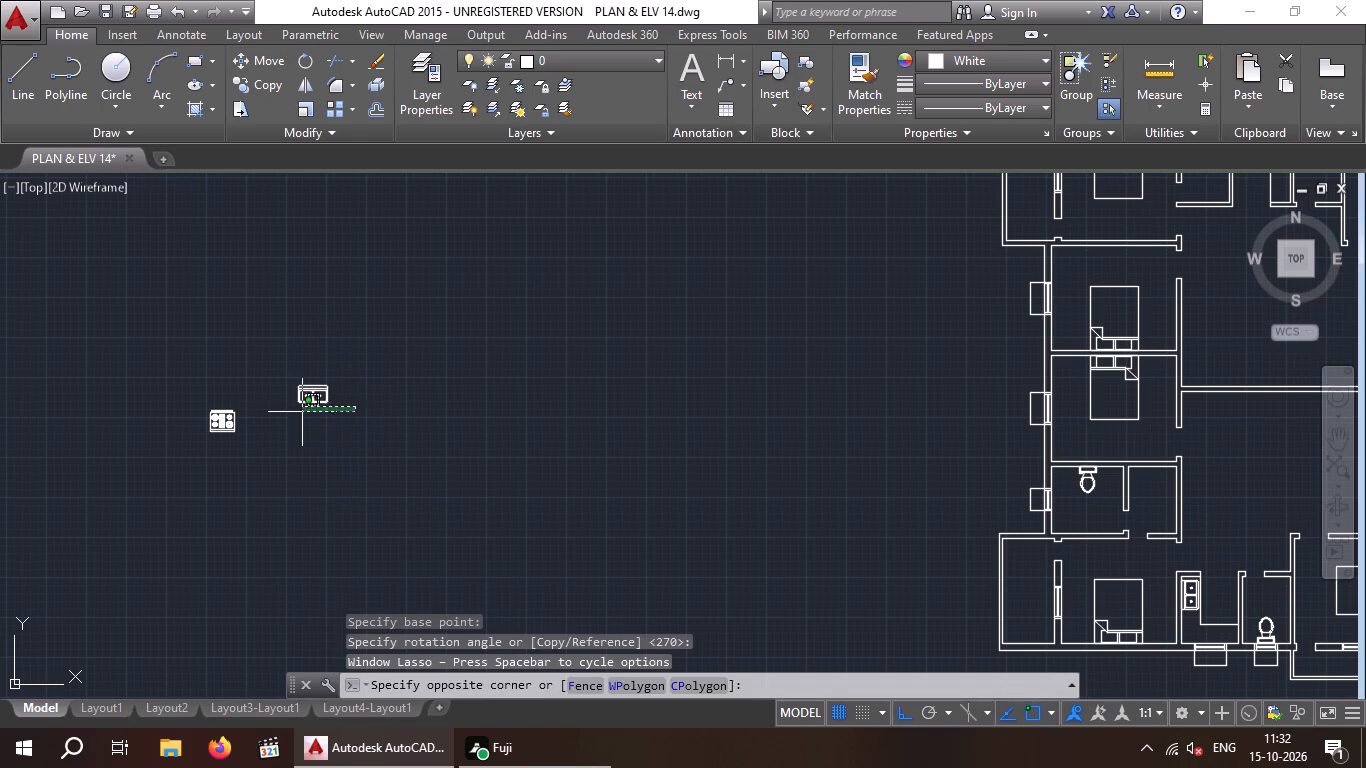
left_click(309, 342)
left_click(309, 61)
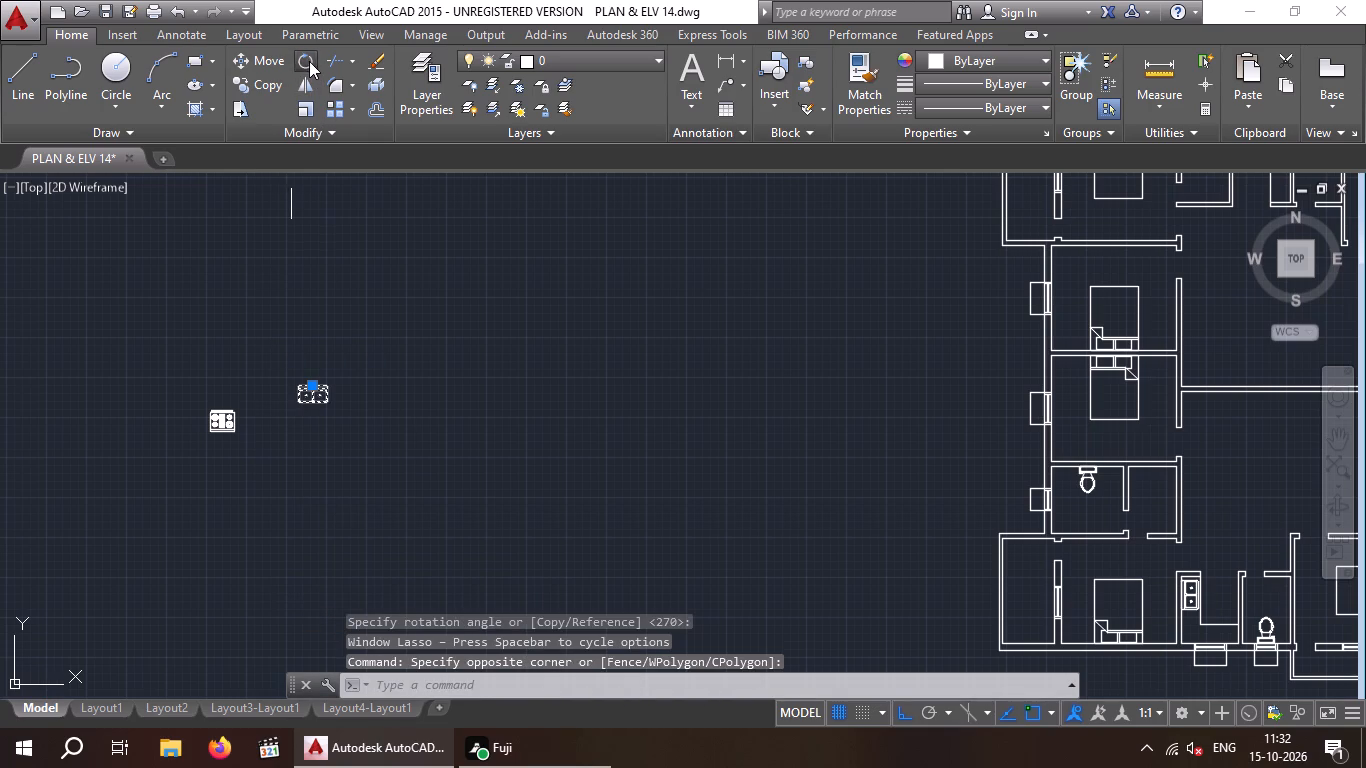
left_click_drag(332, 405, 337, 453)
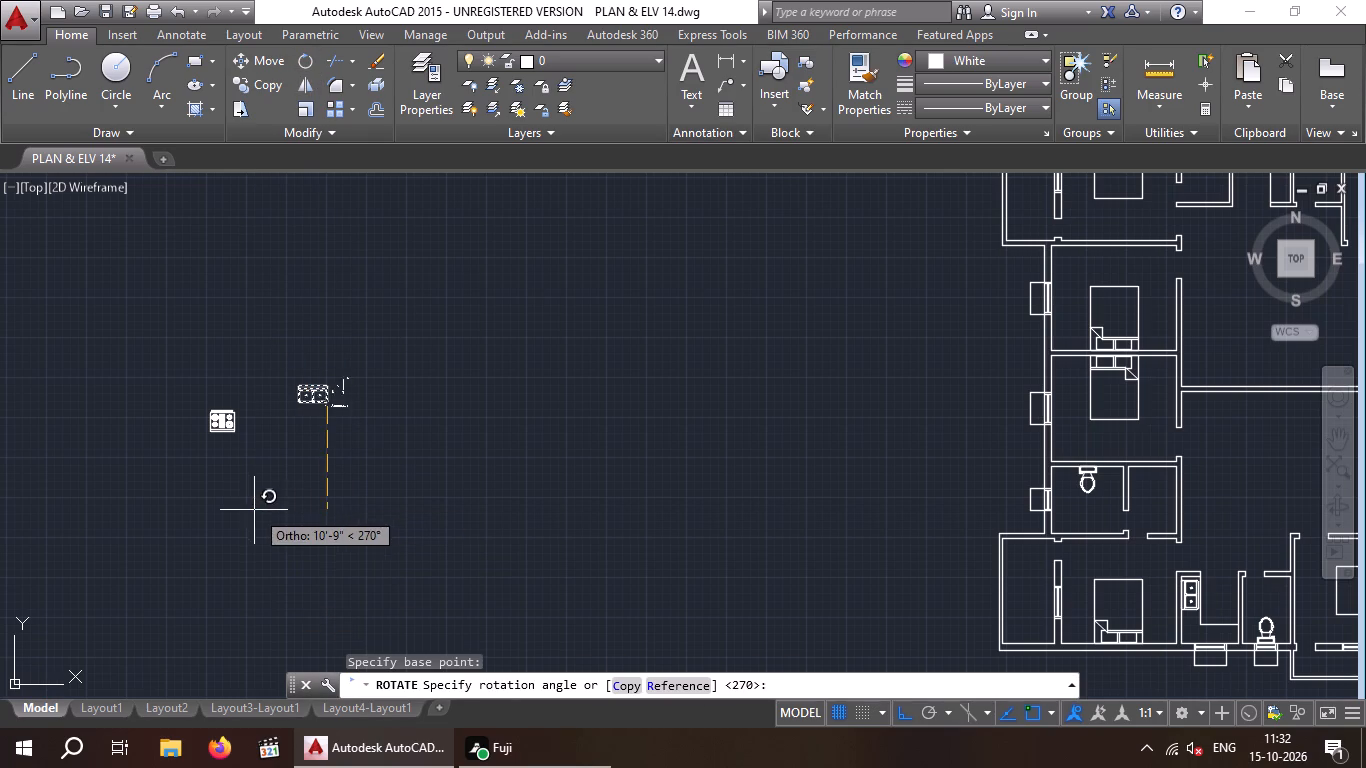
left_click(247, 510)
Draw a short marker line eastward from the southeast kitchen's inner east wall face, about 1'-2" north of its midpoint.
scroll(562, 432, "down", 1)
middle_click_drag(552, 429, 283, 417)
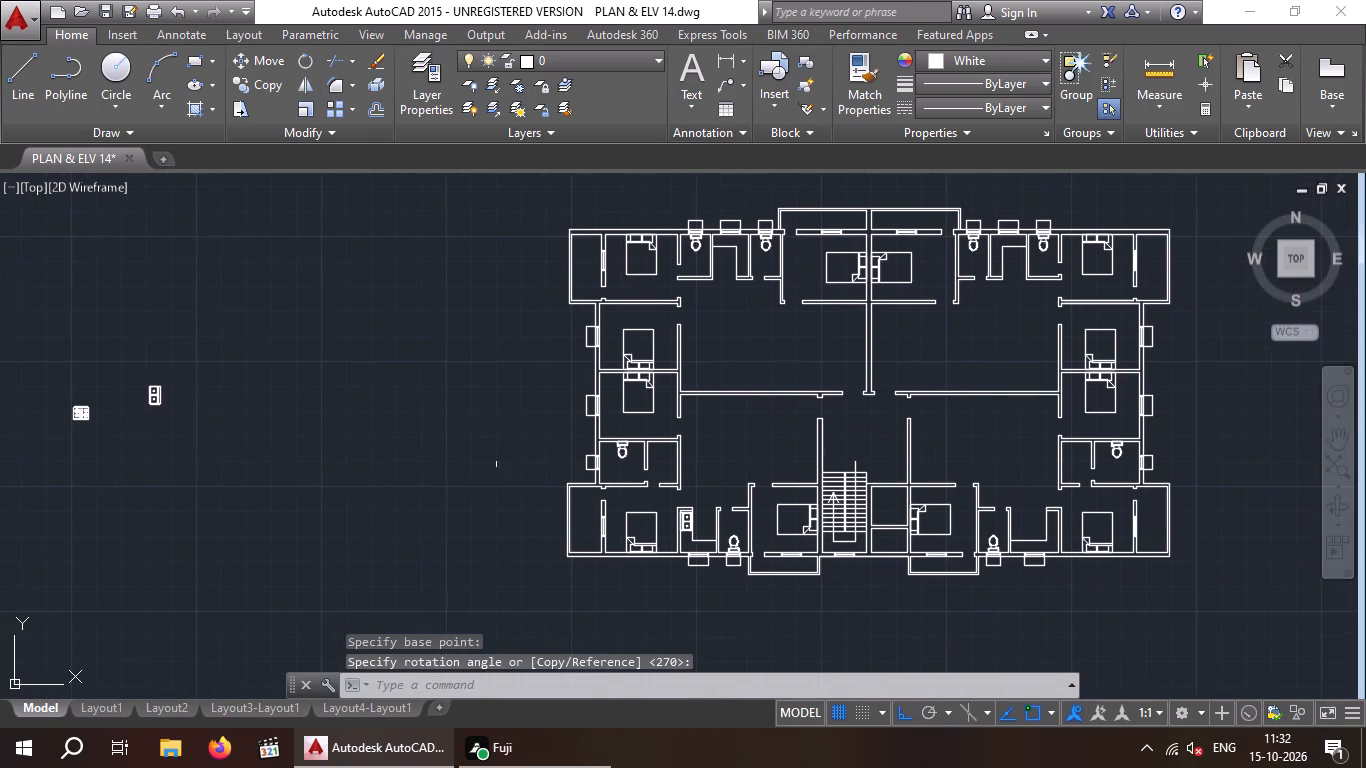
scroll(1030, 545, "up", 2)
middle_click_drag(1066, 531, 828, 514)
scroll(869, 513, "up", 2)
key("l")
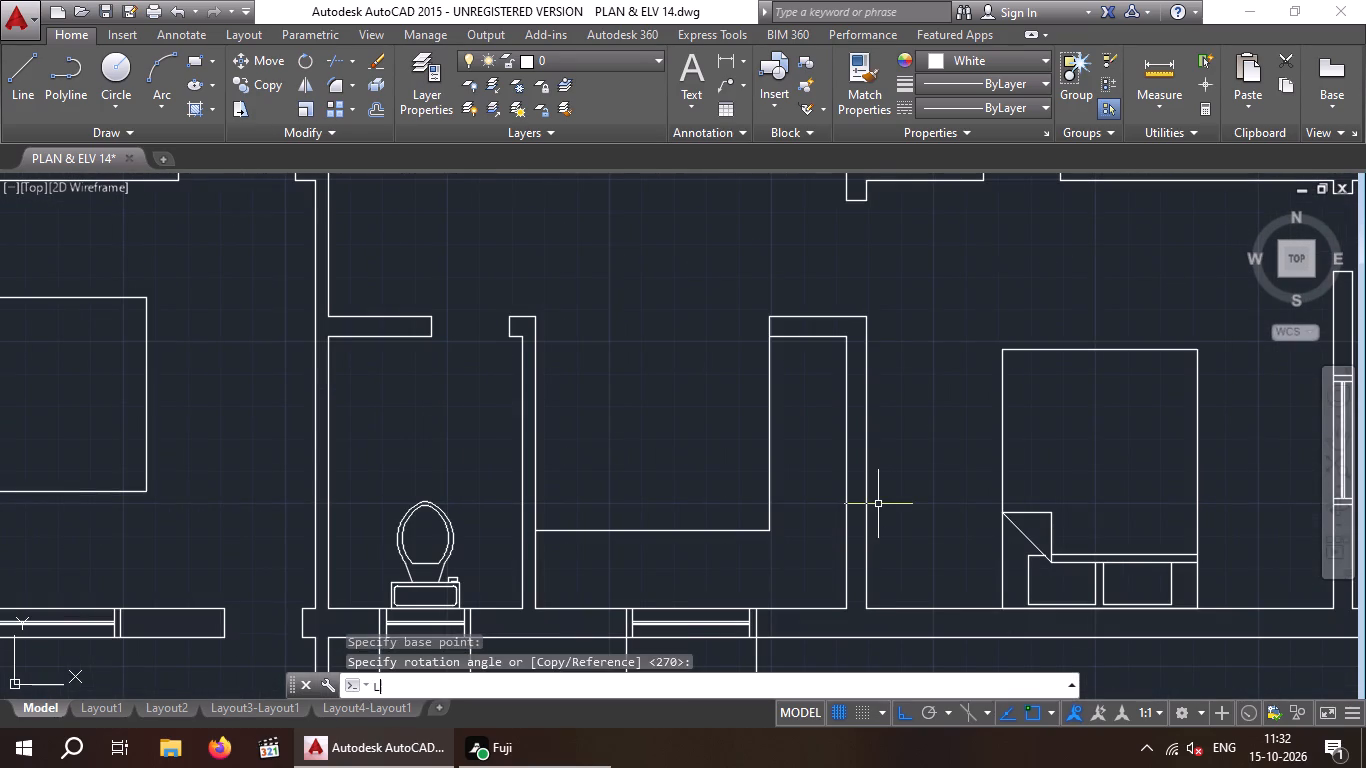
key("Return")
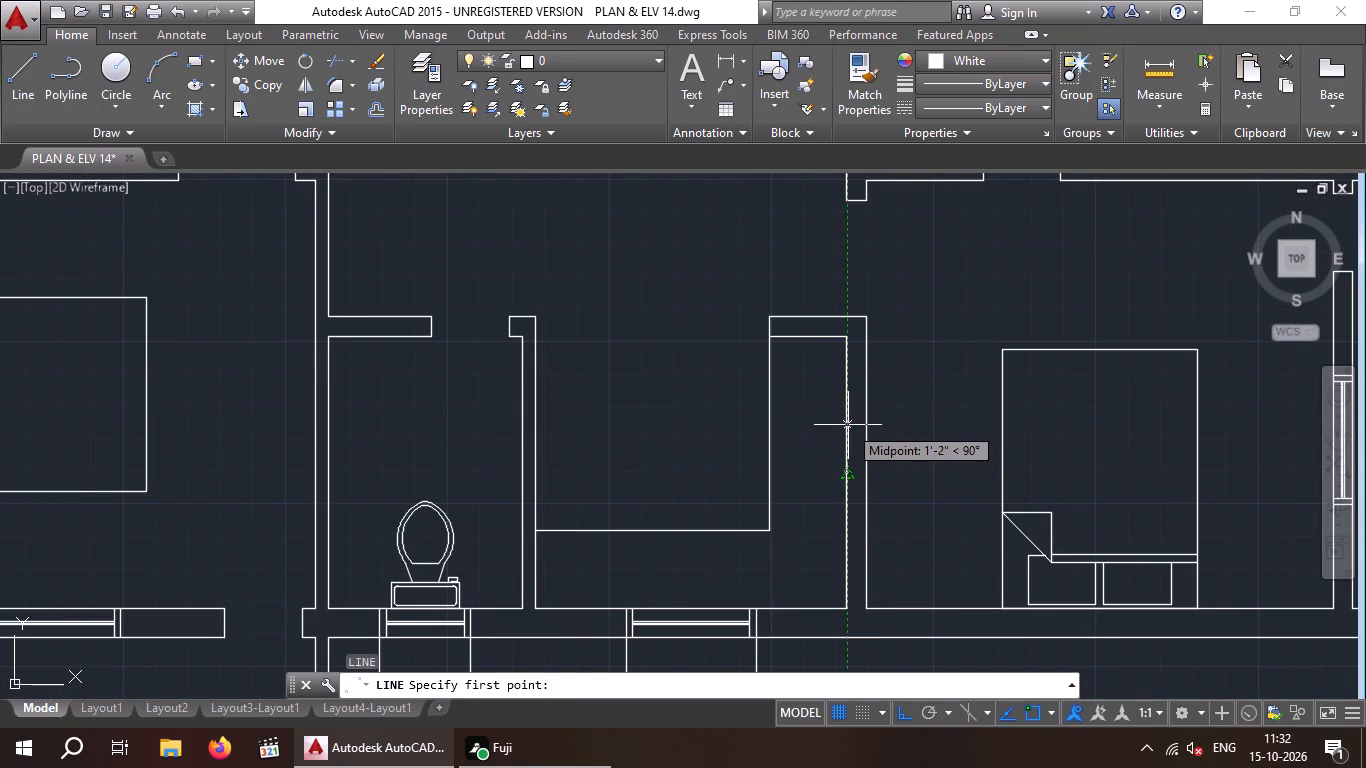
left_click(848, 425)
left_click(917, 425)
key("Escape")
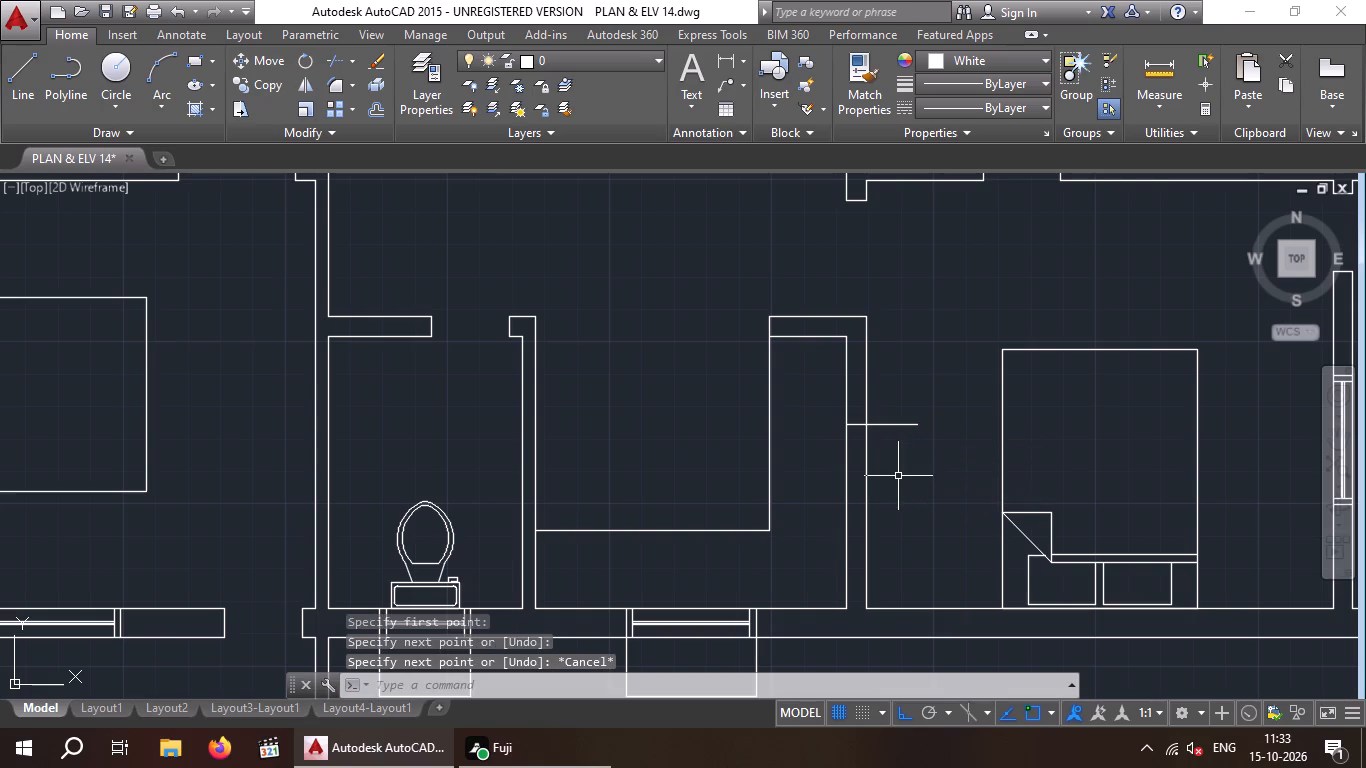
With Ortho off, copy the spare double sink by its east edge midpoint to the marker line's end on the southeast kitchen's inner east wall.
scroll(898, 476, "down", 3)
middle_click_drag(765, 498, 1011, 491)
scroll(341, 407, "down", 2)
middle_click_drag(361, 418, 426, 468)
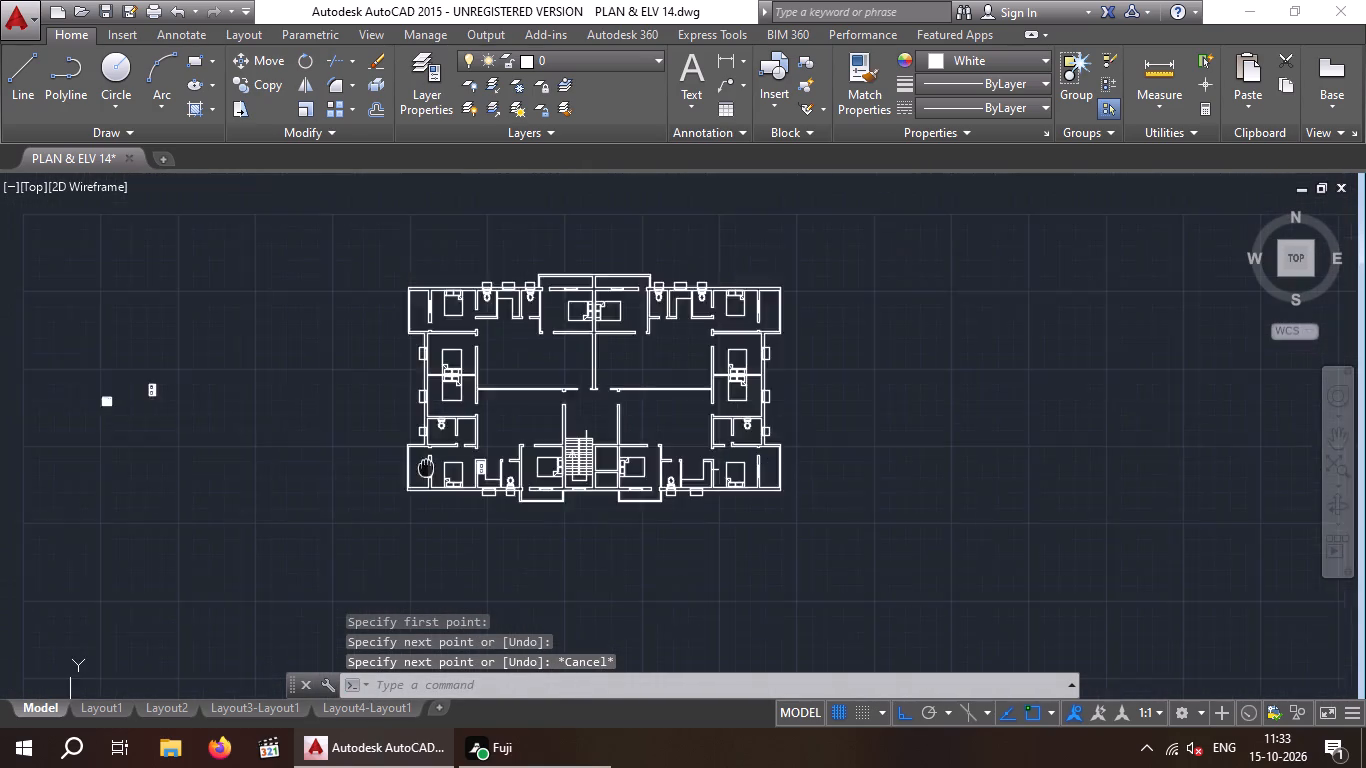
middle_click_drag(426, 468, 530, 577)
scroll(292, 535, "up", 3)
middle_click_drag(243, 497, 519, 484)
left_click_drag(535, 323, 533, 323)
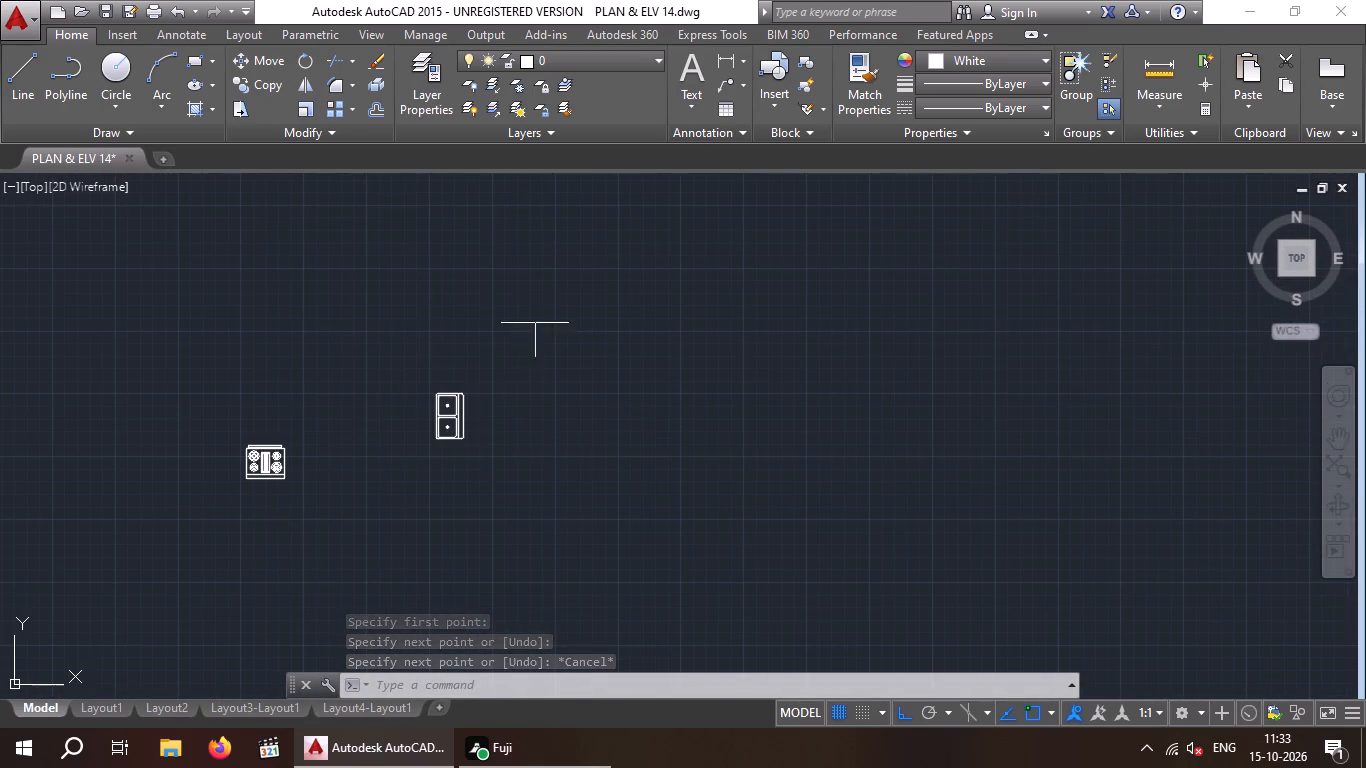
left_click_drag(533, 323, 350, 413)
left_click(358, 515)
left_click(267, 93)
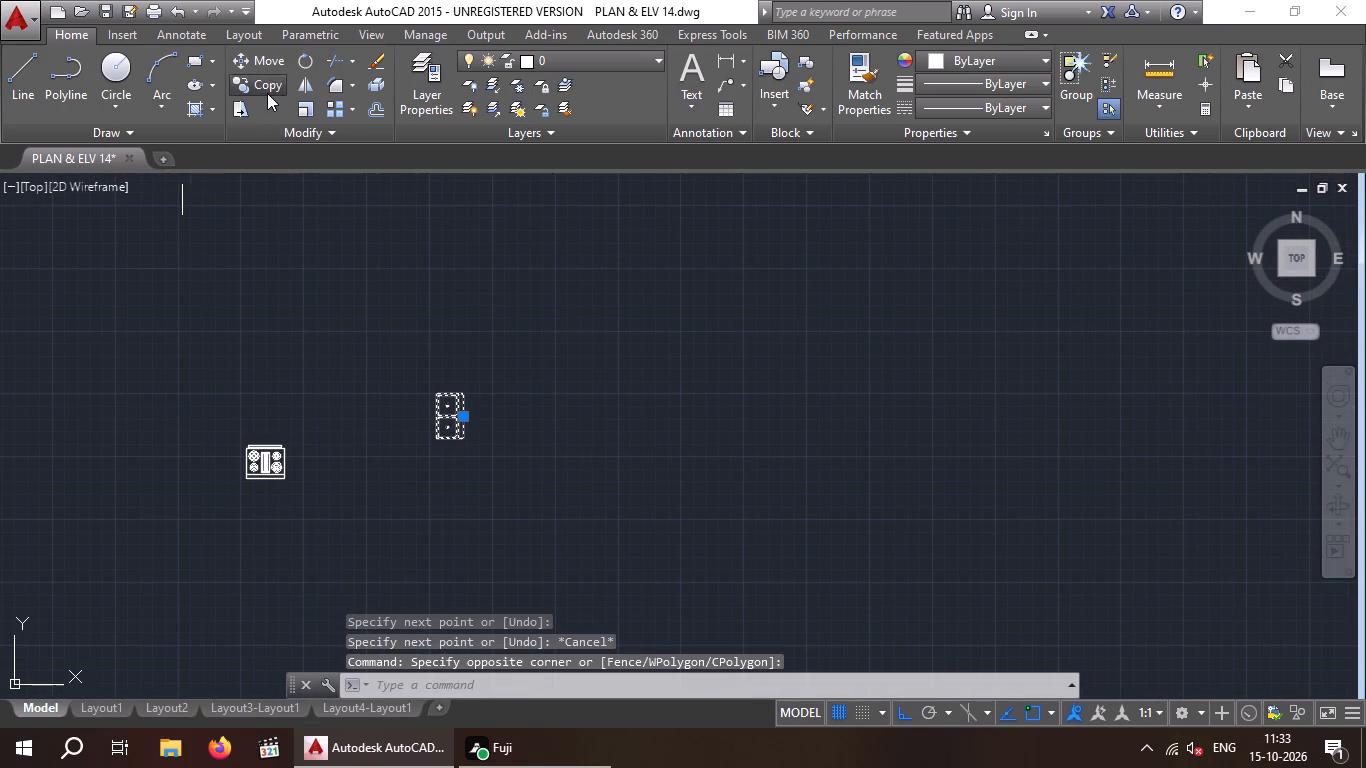
scroll(466, 420, "up", 3)
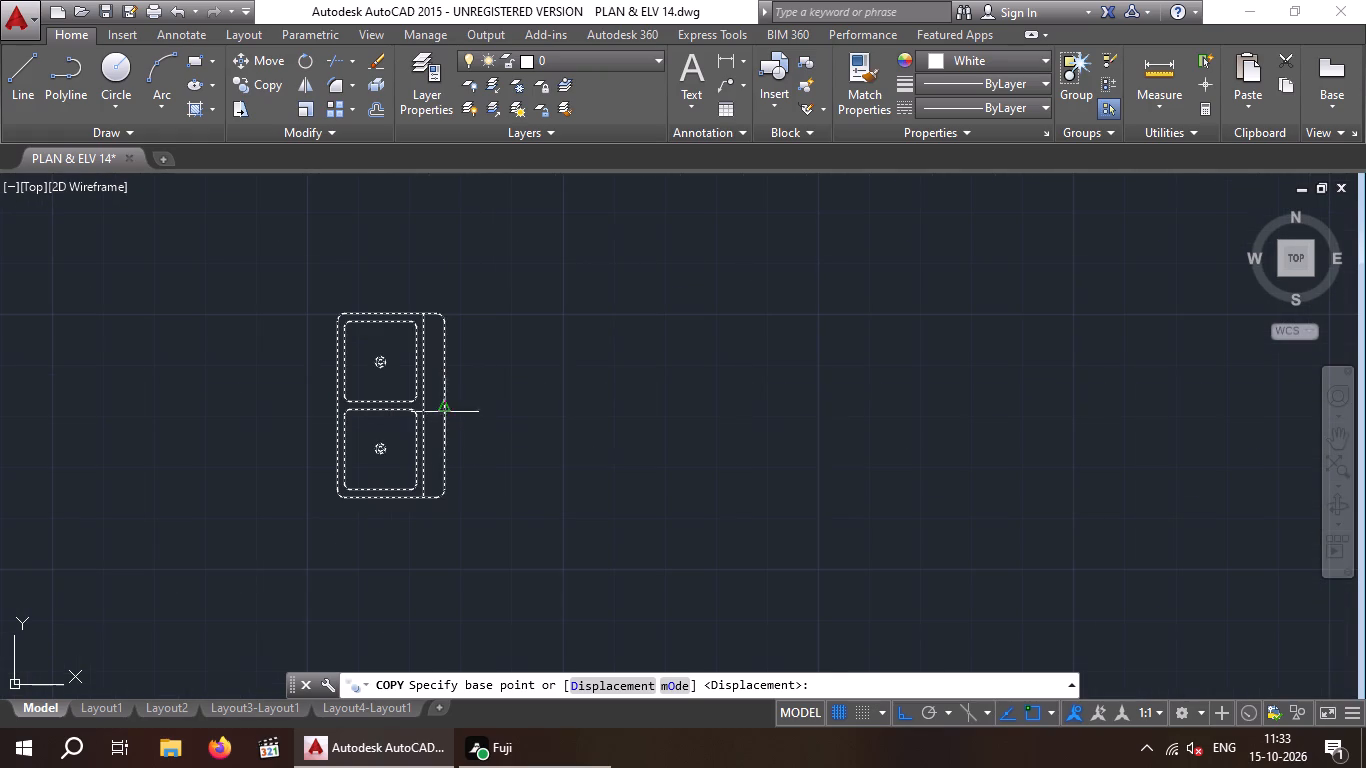
left_click(445, 409)
scroll(741, 459, "down", 3)
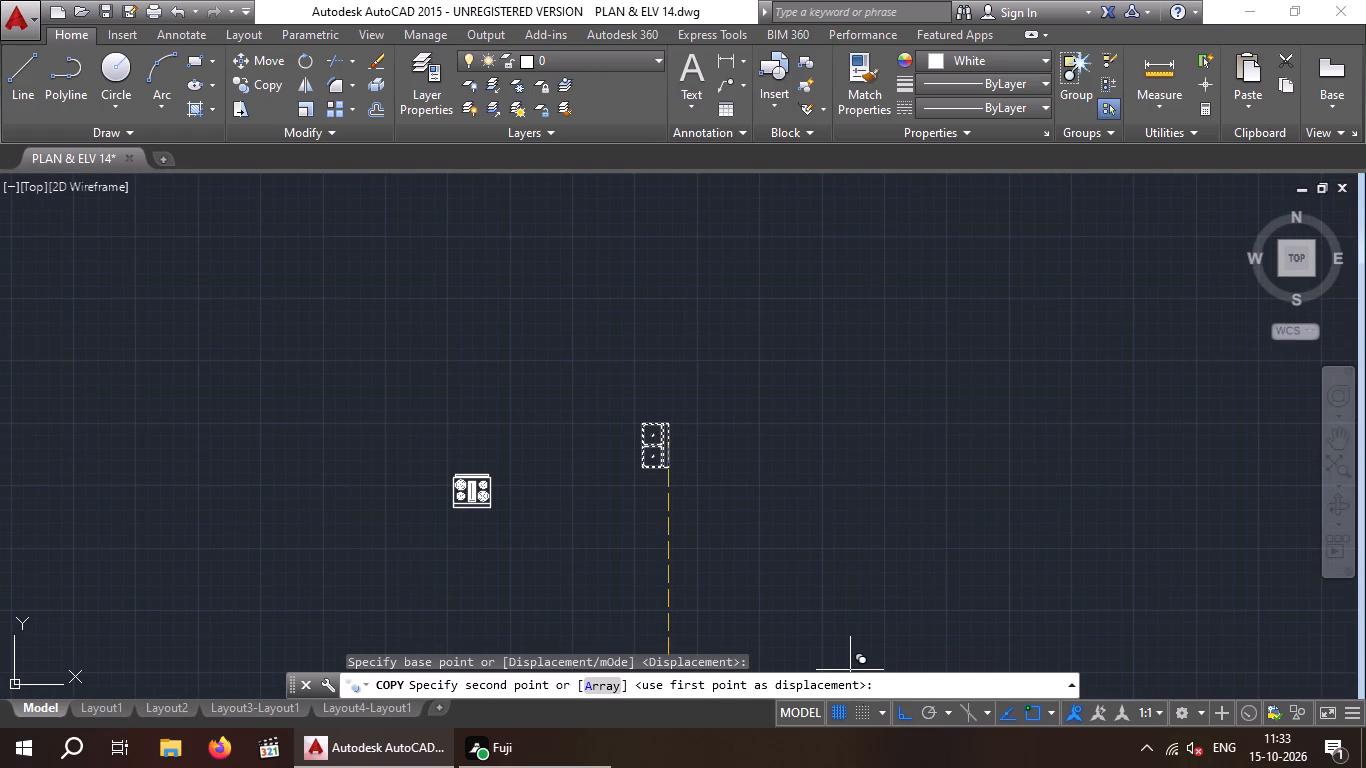
left_click(902, 717)
scroll(910, 477, "down", 2)
middle_click_drag(887, 478, 687, 506)
middle_click_drag(612, 506, 560, 510)
scroll(858, 499, "down", 2)
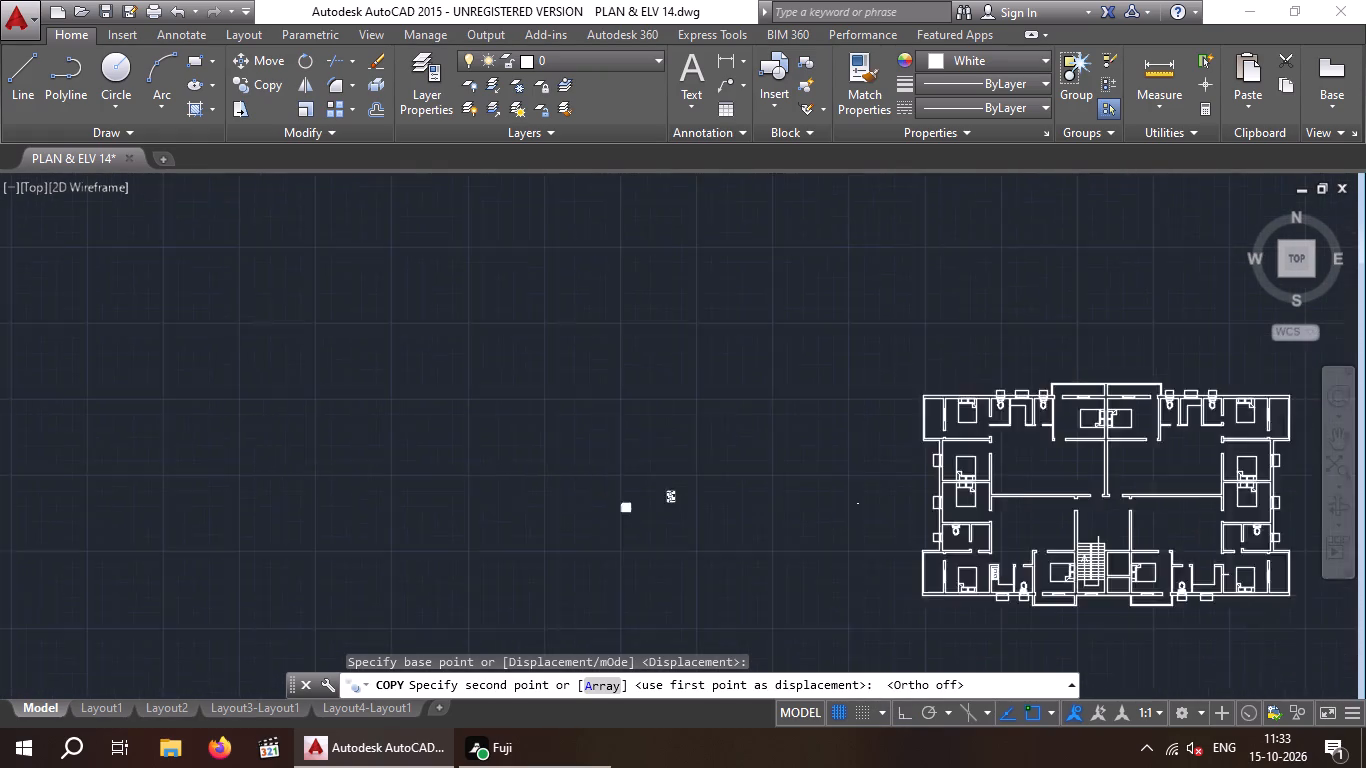
middle_click_drag(1039, 522, 714, 520)
scroll(738, 530, "up", 3)
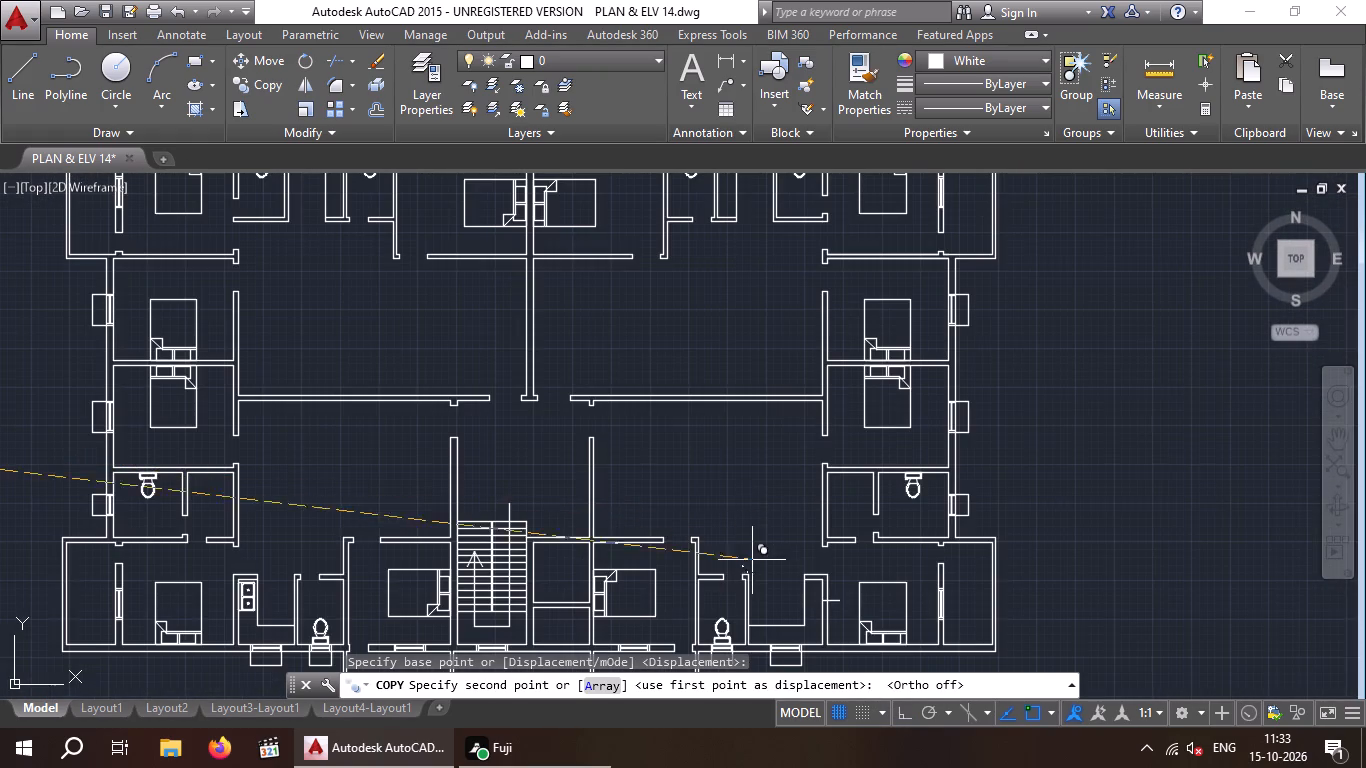
middle_click_drag(705, 552, 741, 428)
scroll(850, 492, "up", 3)
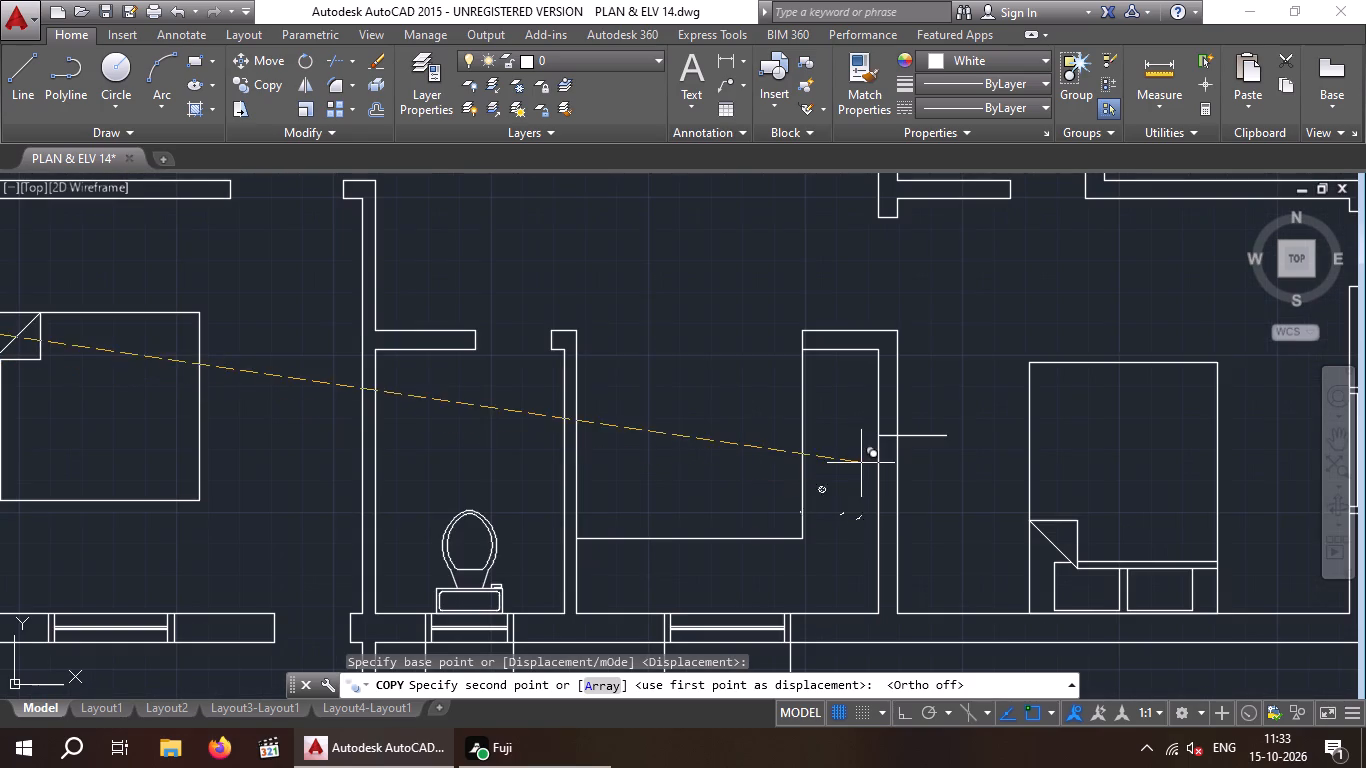
left_click(874, 436)
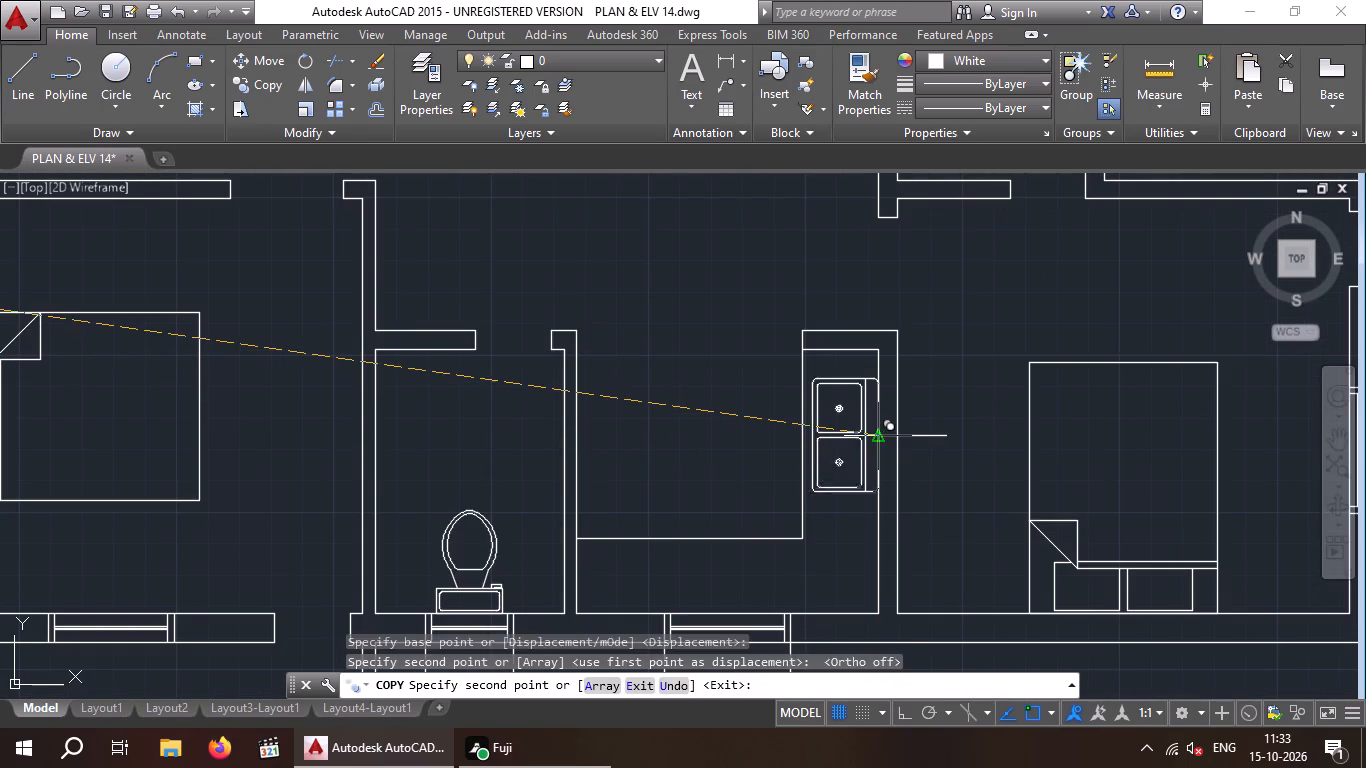
key("Escape")
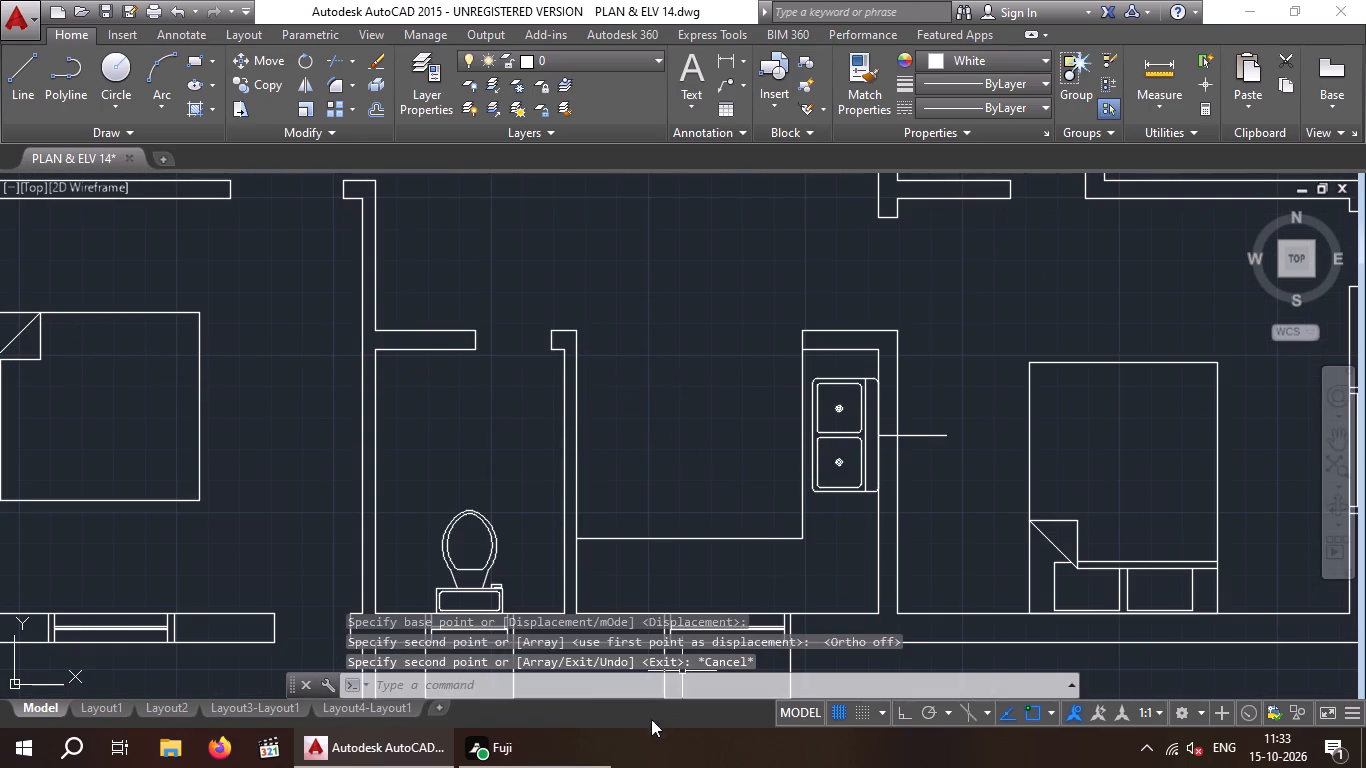
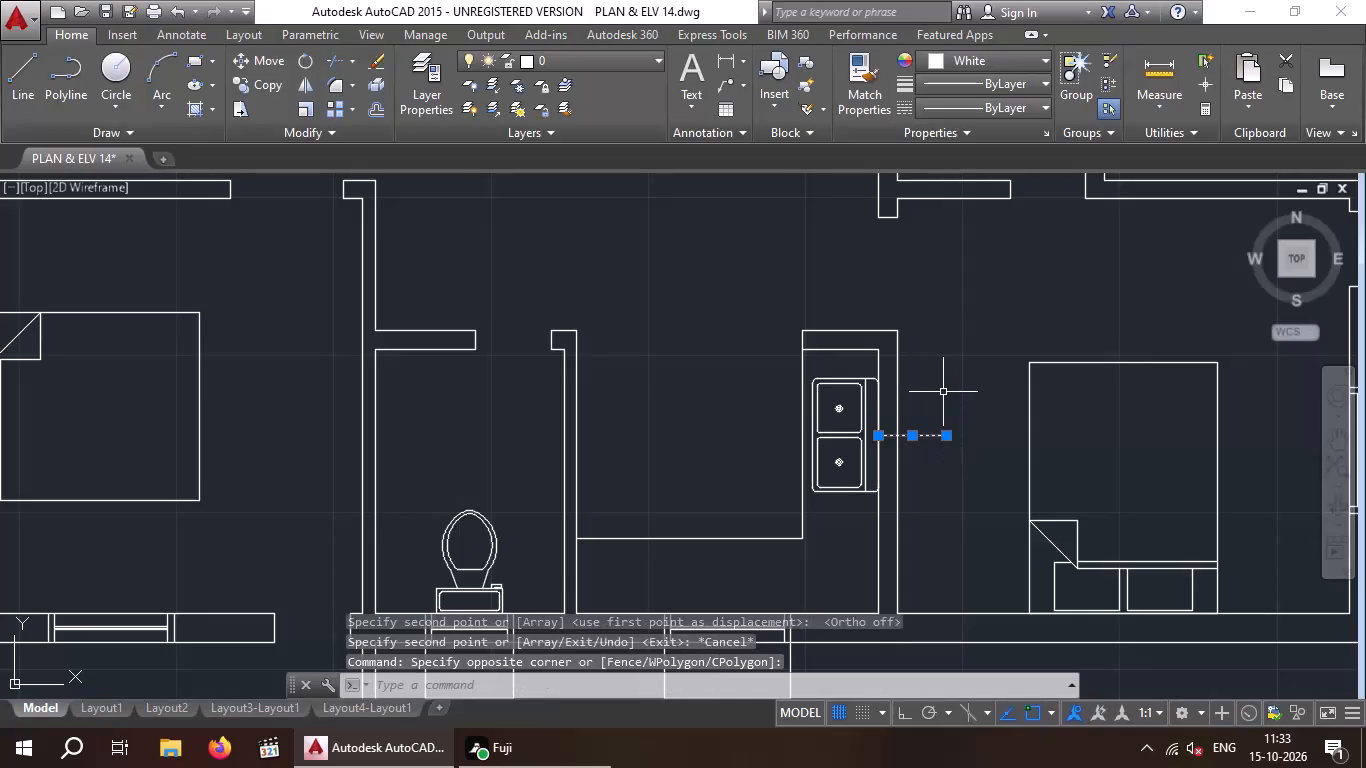
Erase the selected marker line at the southeast kitchen's inner east wall.
key("Delete")
Draw a short marker line eastward from the northwest kitchen's inner east wall face, about 1'-1" south of its midpoint.
scroll(927, 402, "down", 2)
middle_click_drag(745, 560, 901, 525)
scroll(896, 525, "down", 1)
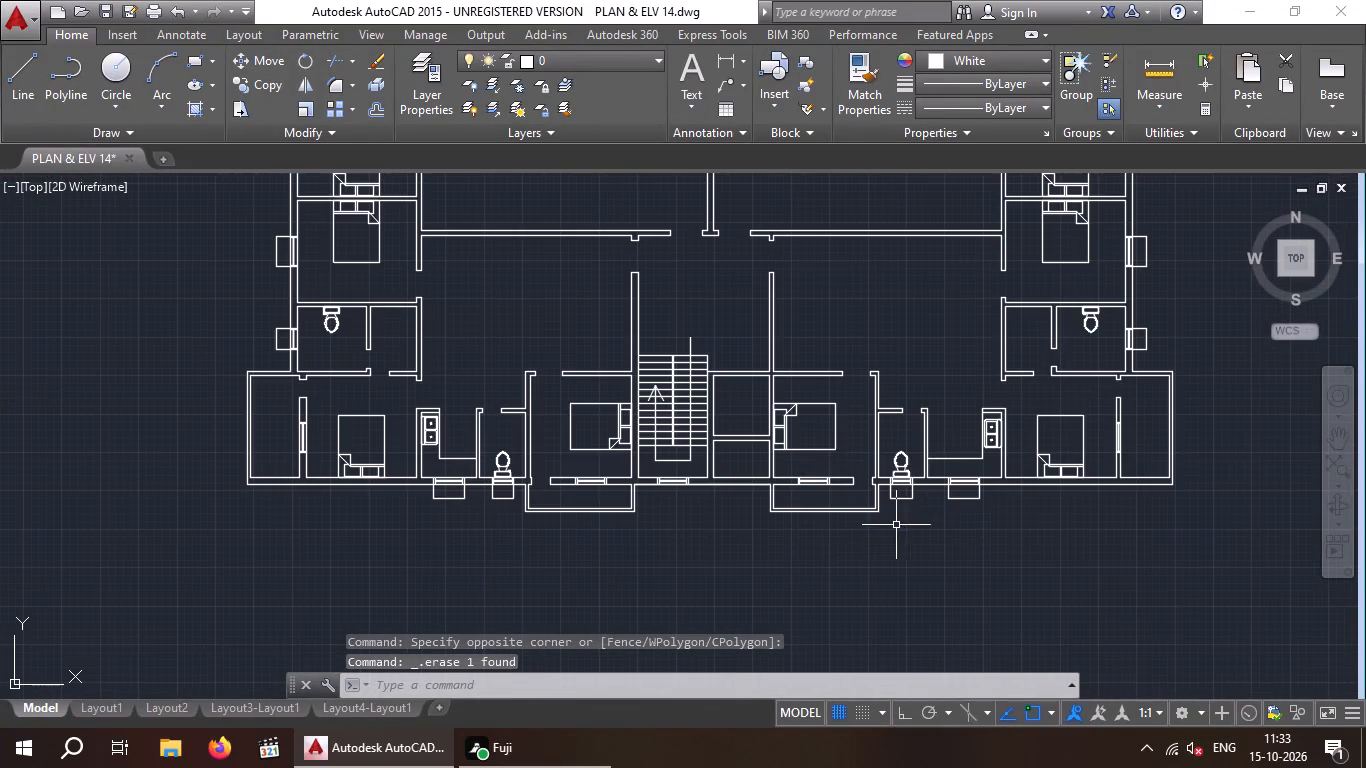
scroll(789, 559, "down", 1)
middle_click_drag(803, 561, 833, 571)
middle_click_drag(859, 581, 898, 586)
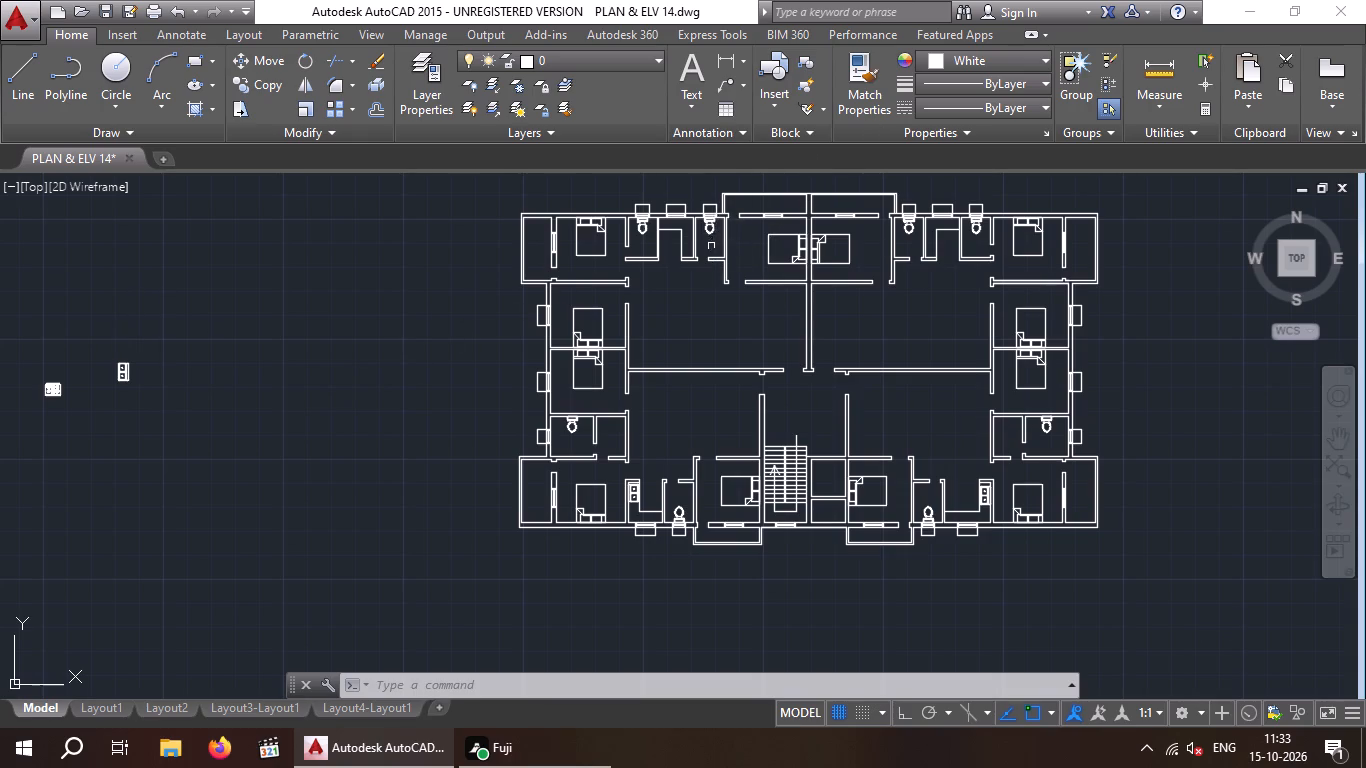
scroll(711, 246, "up", 2)
middle_click_drag(632, 239, 574, 404)
scroll(574, 406, "up", 5)
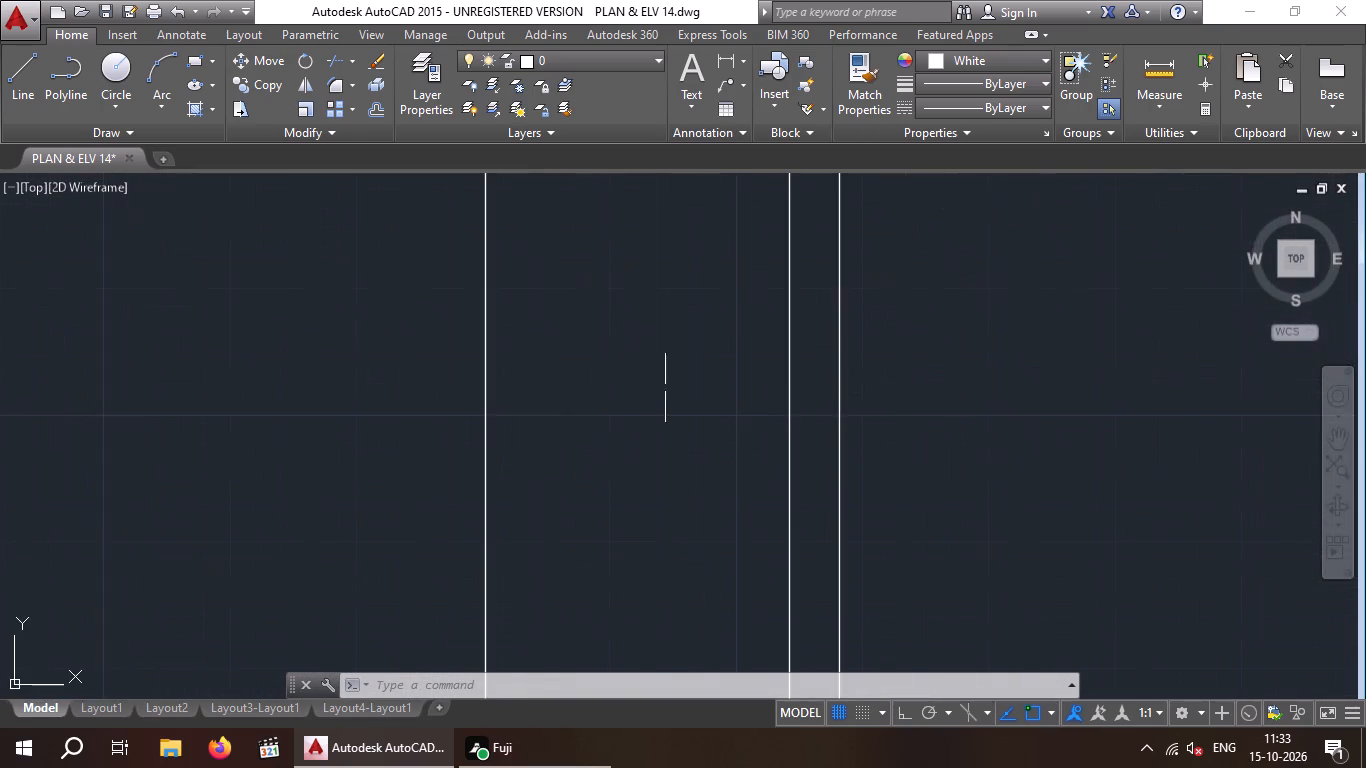
scroll(671, 382, "down", 3)
key("l")
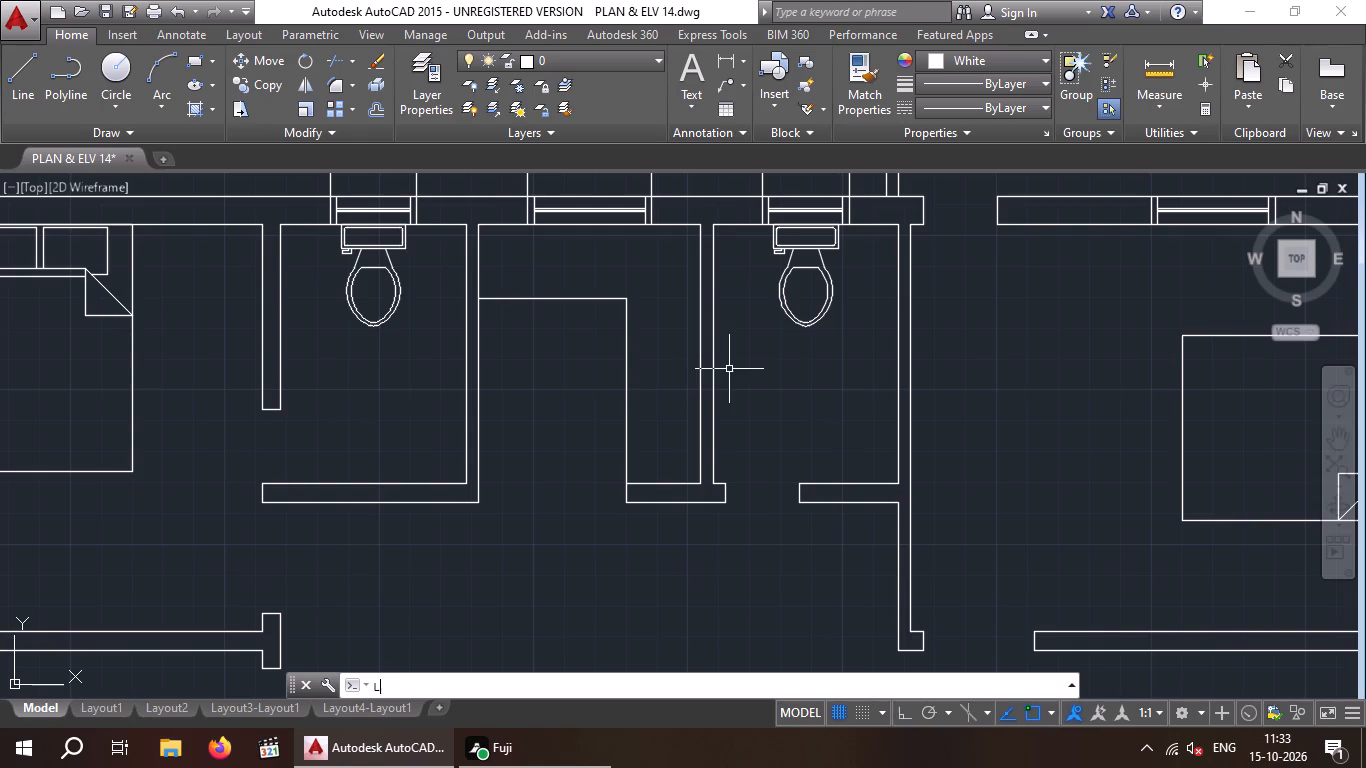
key("Return")
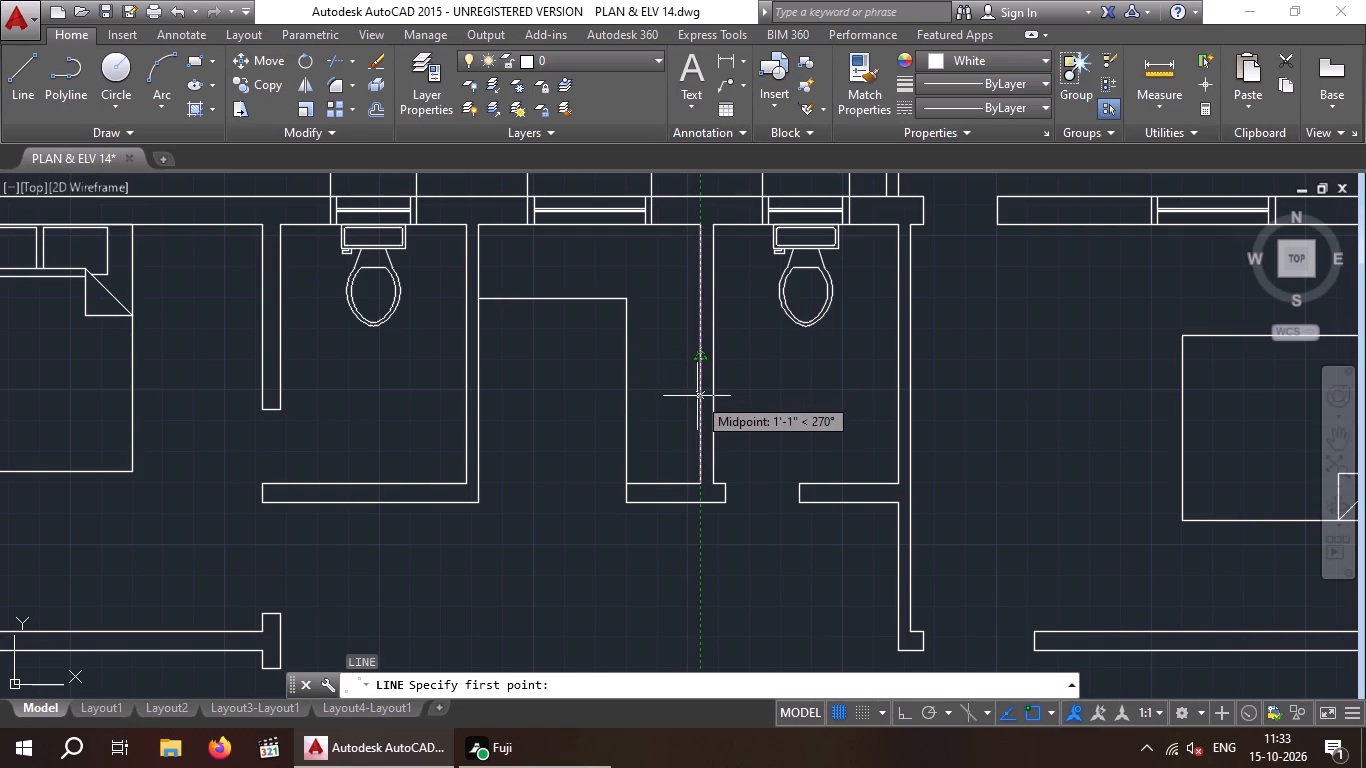
left_click_drag(697, 396, 744, 406)
left_click(786, 396)
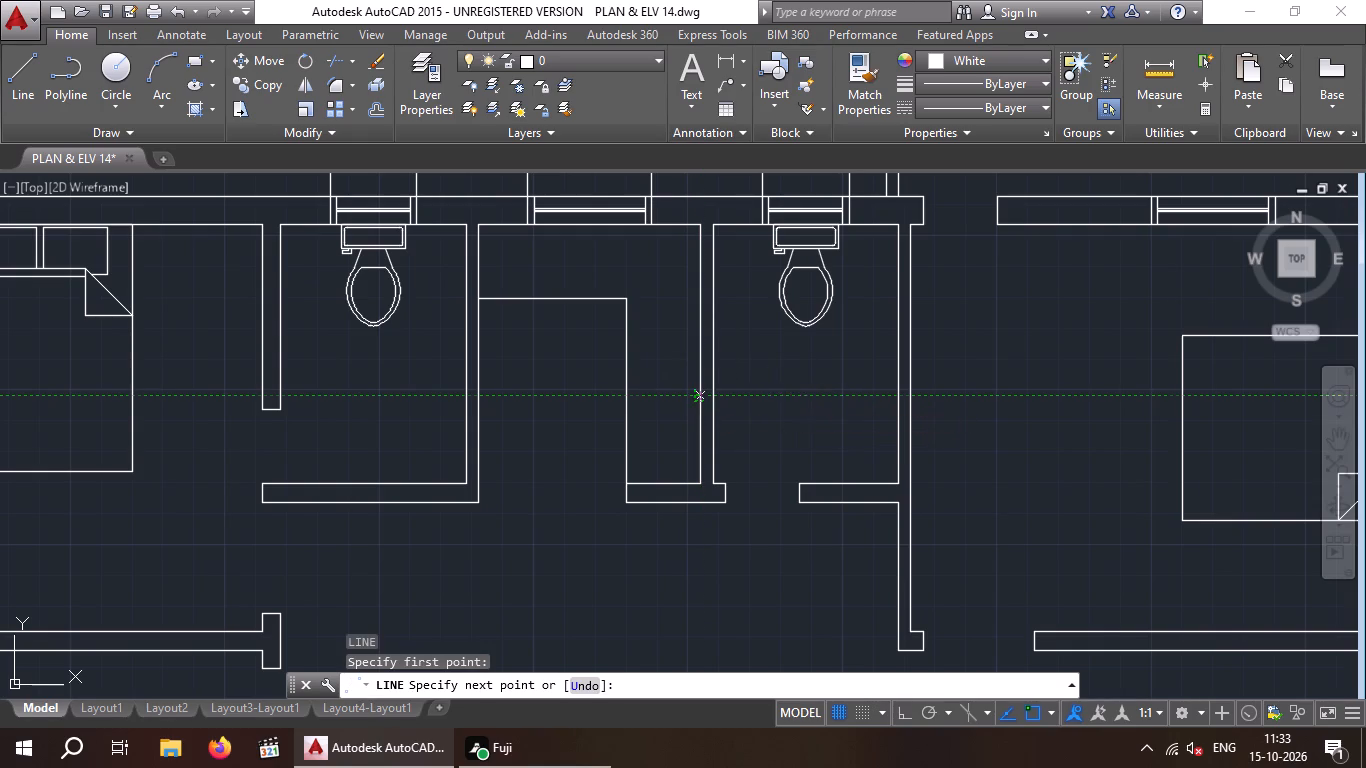
scroll(776, 398, "up", 2)
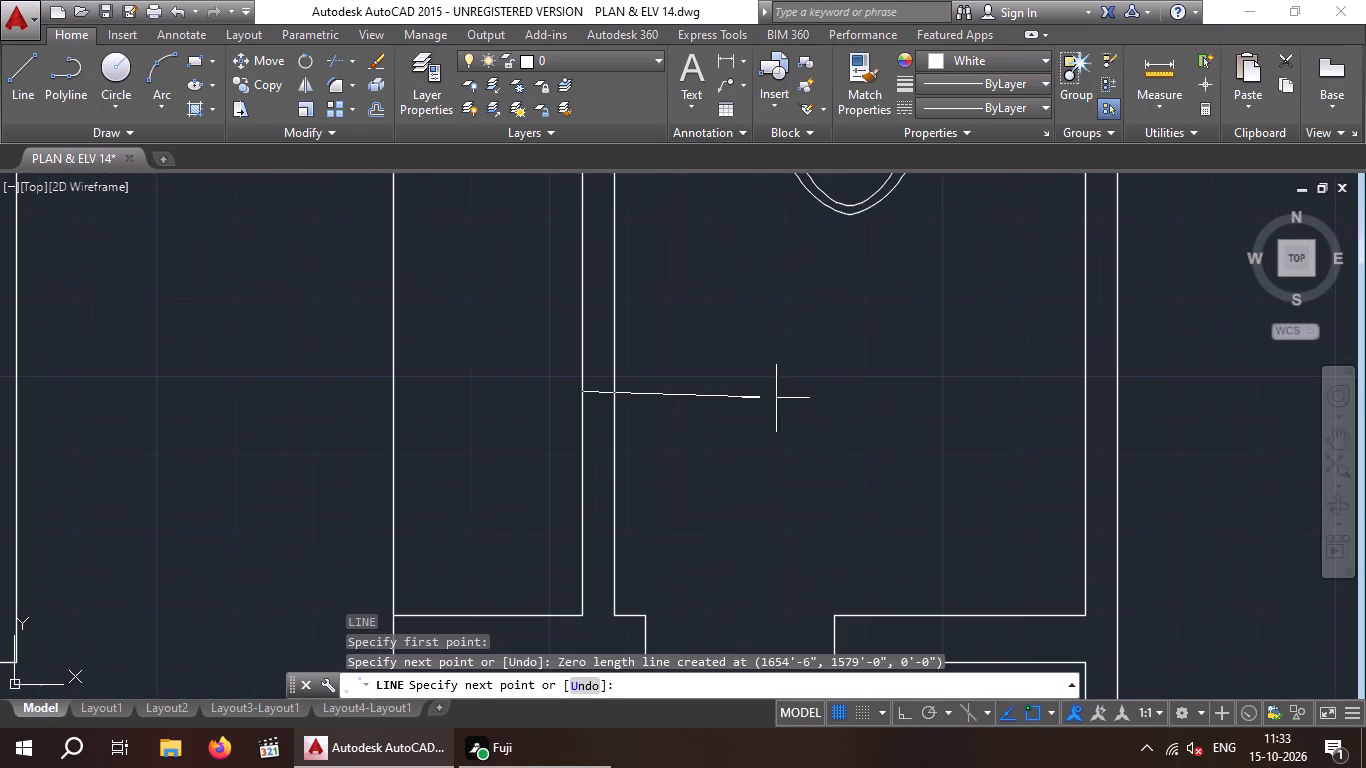
key("space")
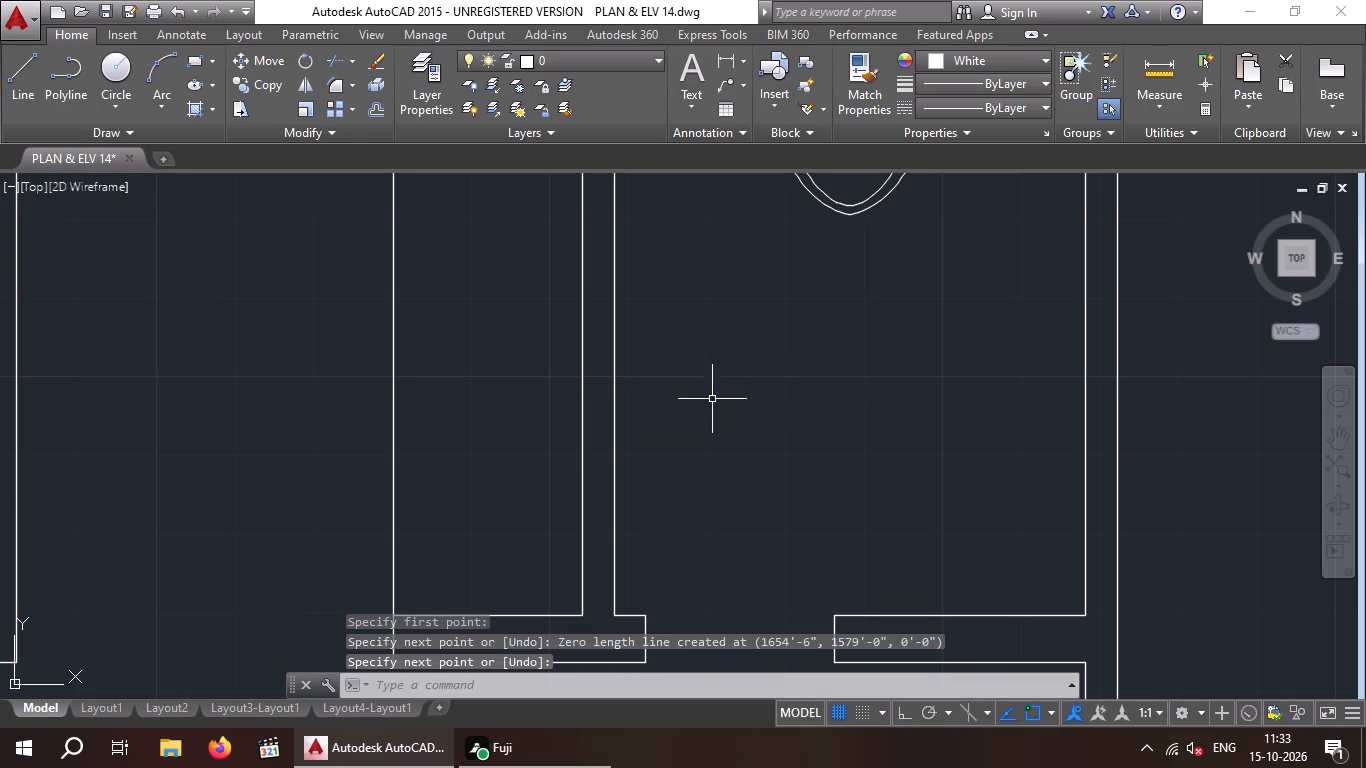
key("space")
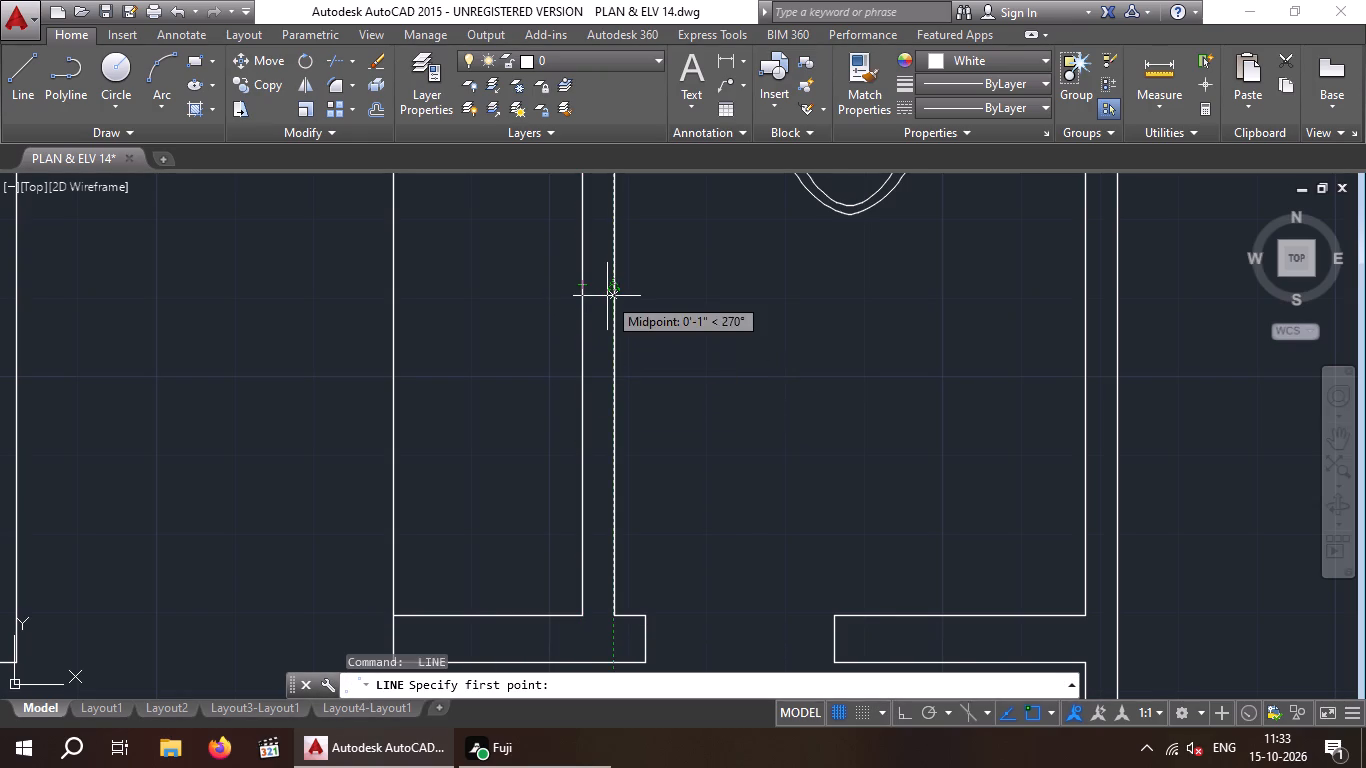
key("Escape")
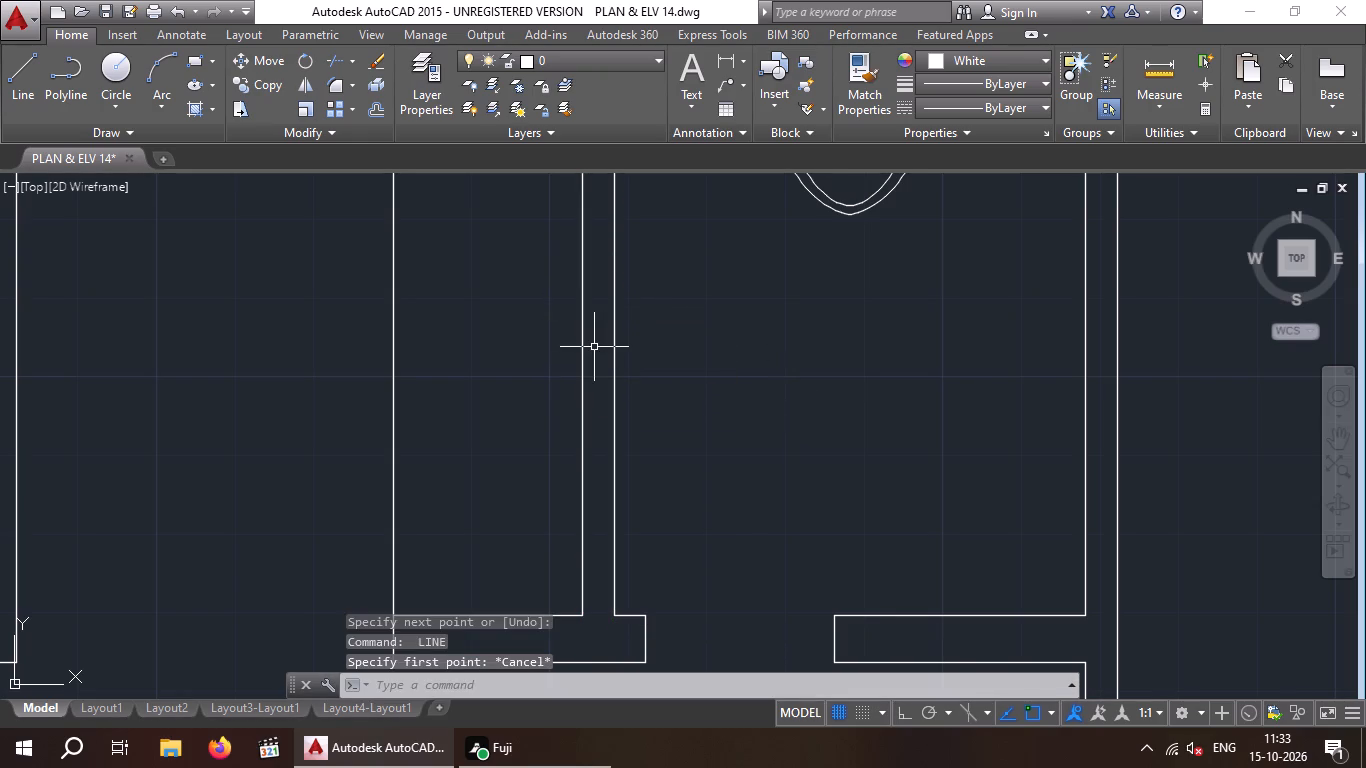
key("l")
key("Return")
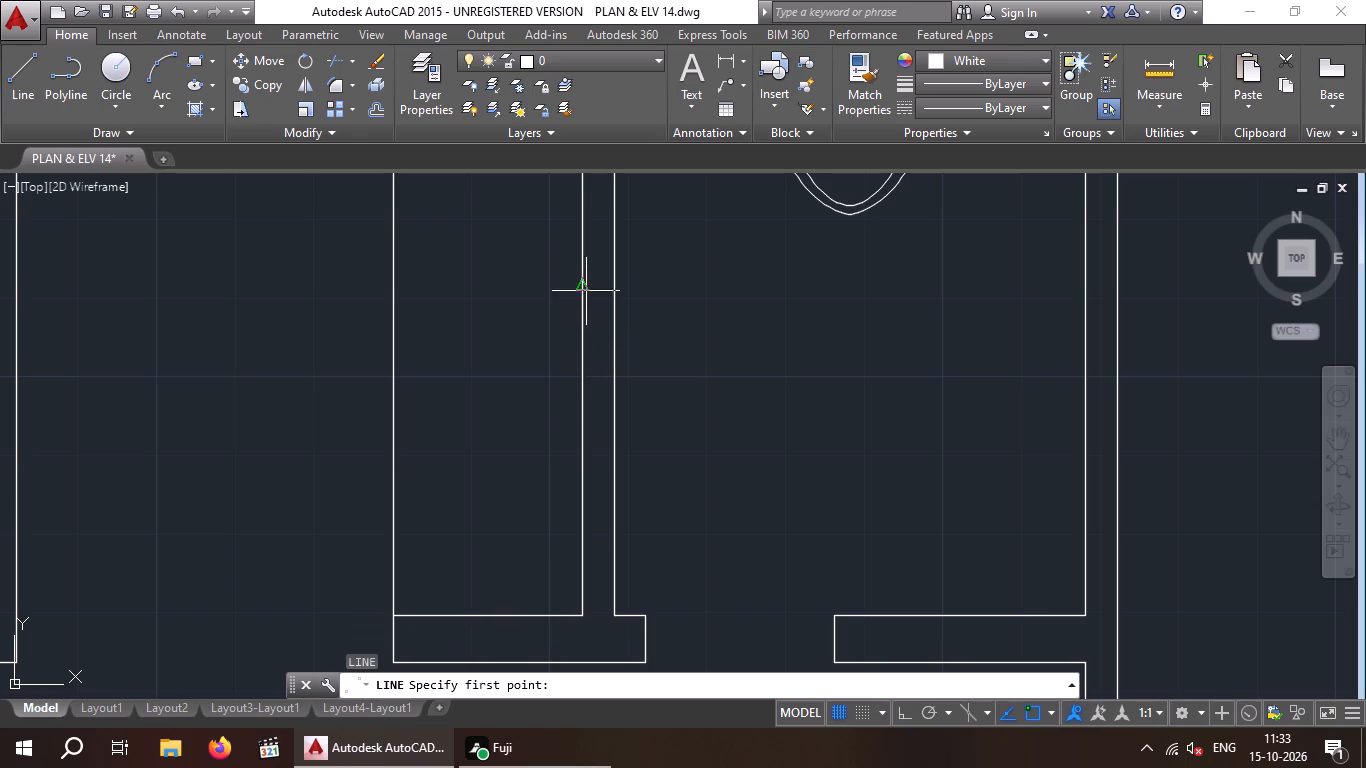
left_click_drag(580, 392, 595, 396)
left_click(752, 391)
key("space")
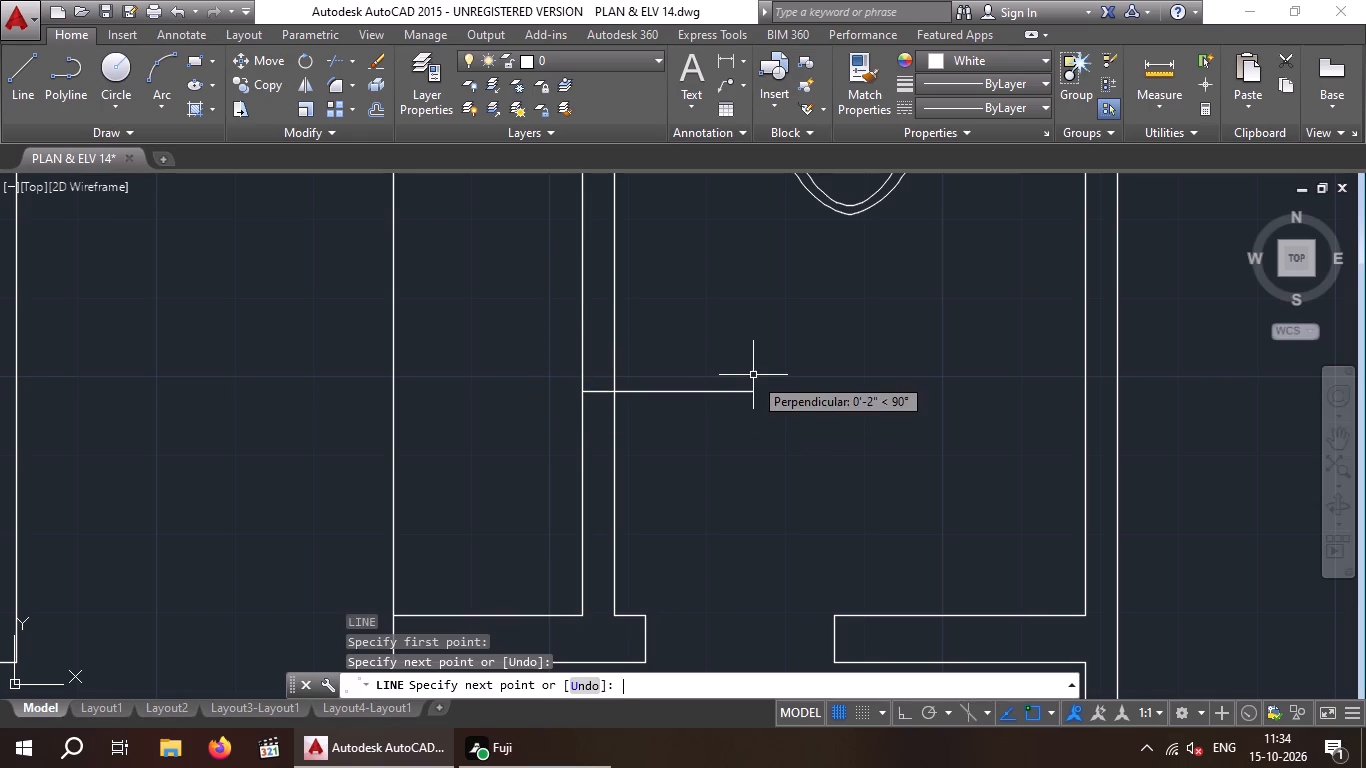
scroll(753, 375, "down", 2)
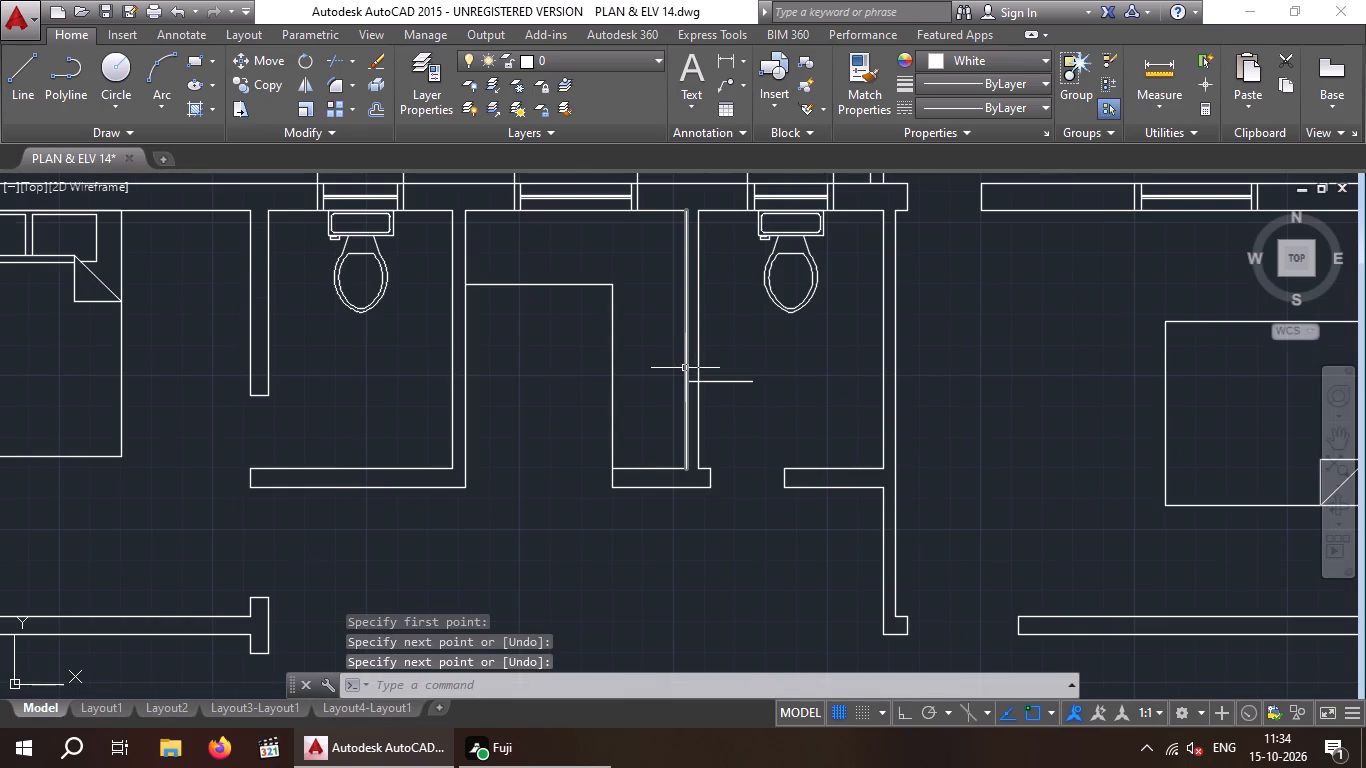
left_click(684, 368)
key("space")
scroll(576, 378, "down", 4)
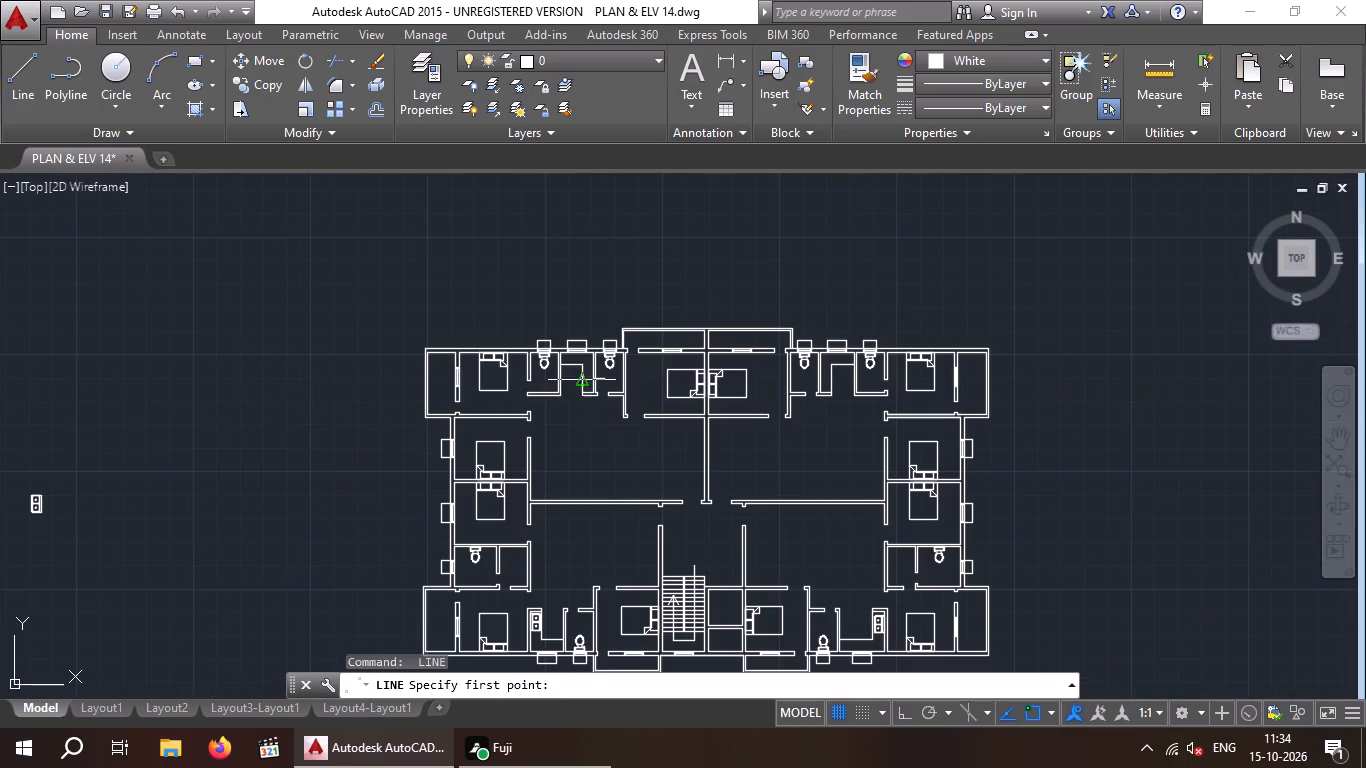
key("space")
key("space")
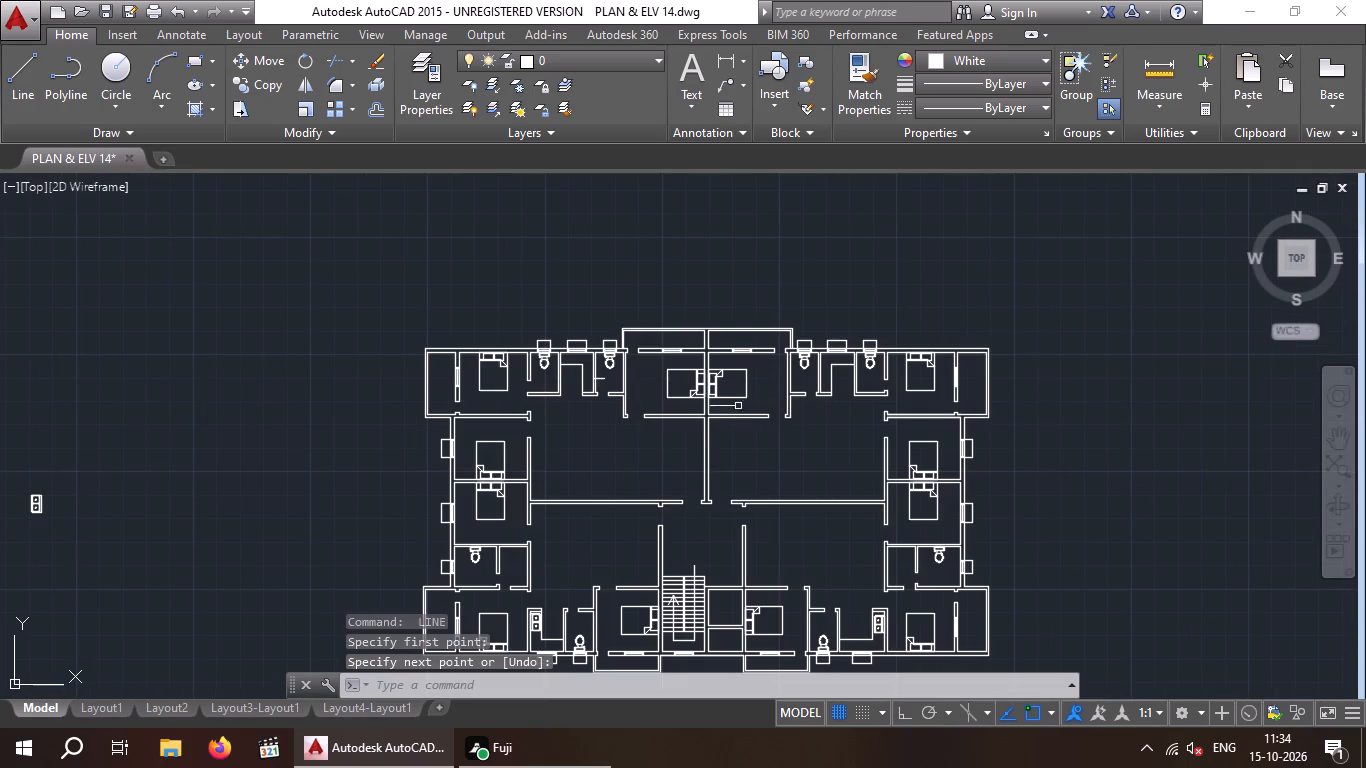
Draw a short marker line westward from the northeast kitchen's inner west wall face, about 1'-1" south of its midpoint.
scroll(829, 377, "up", 5)
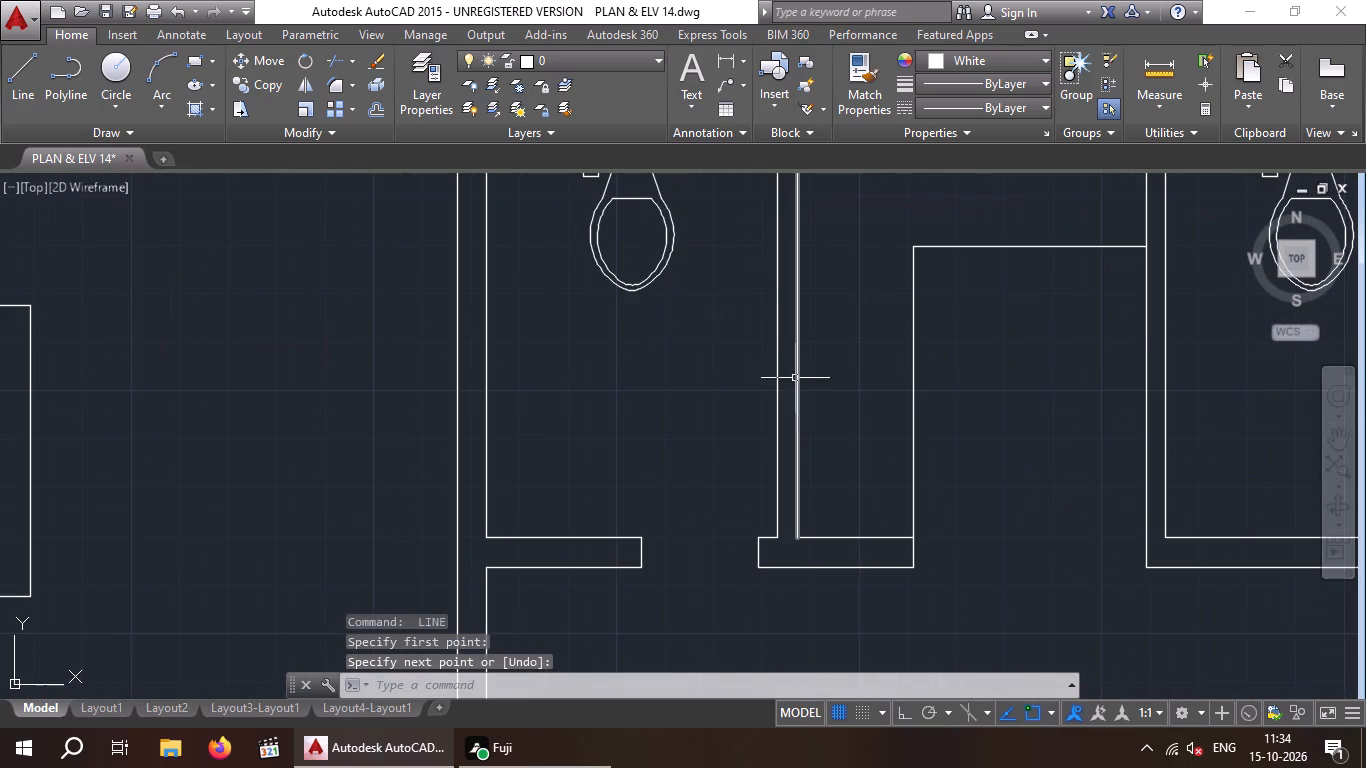
key("space")
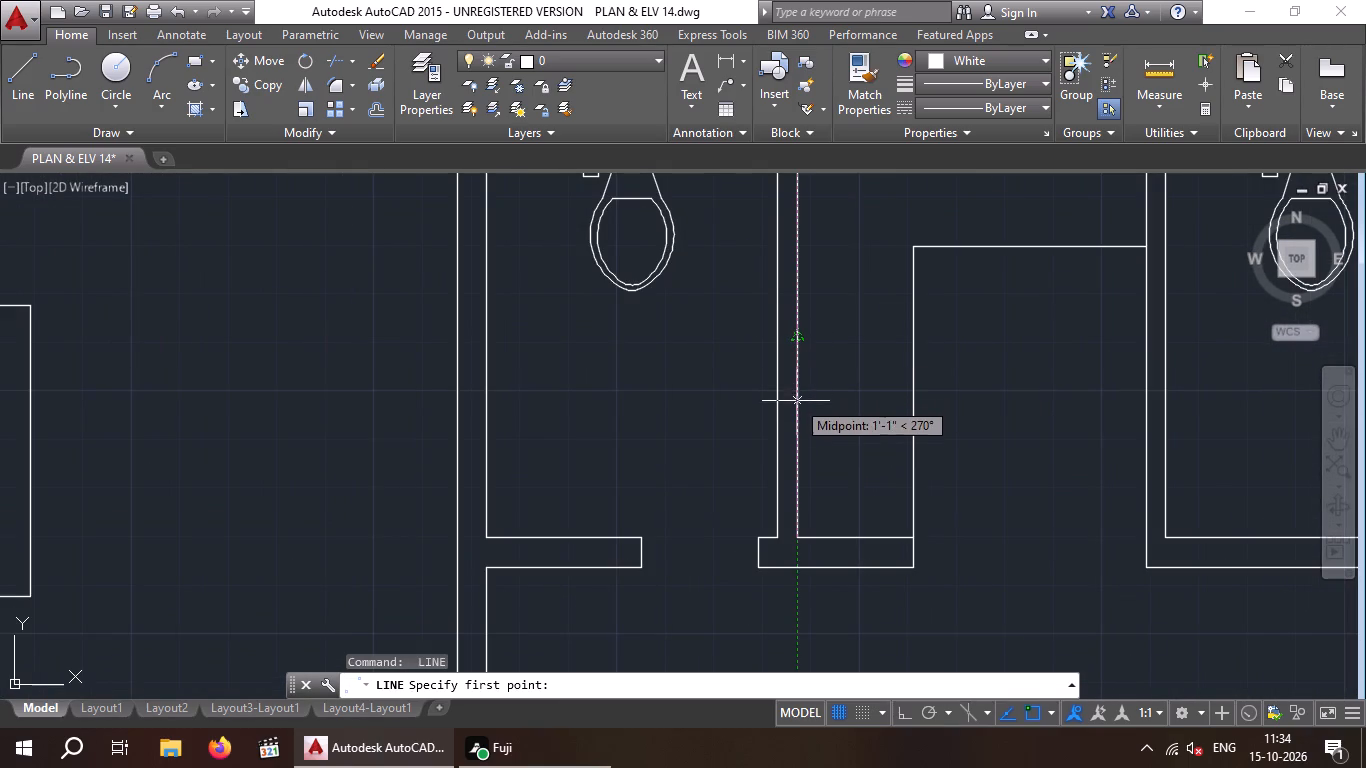
left_click(797, 407)
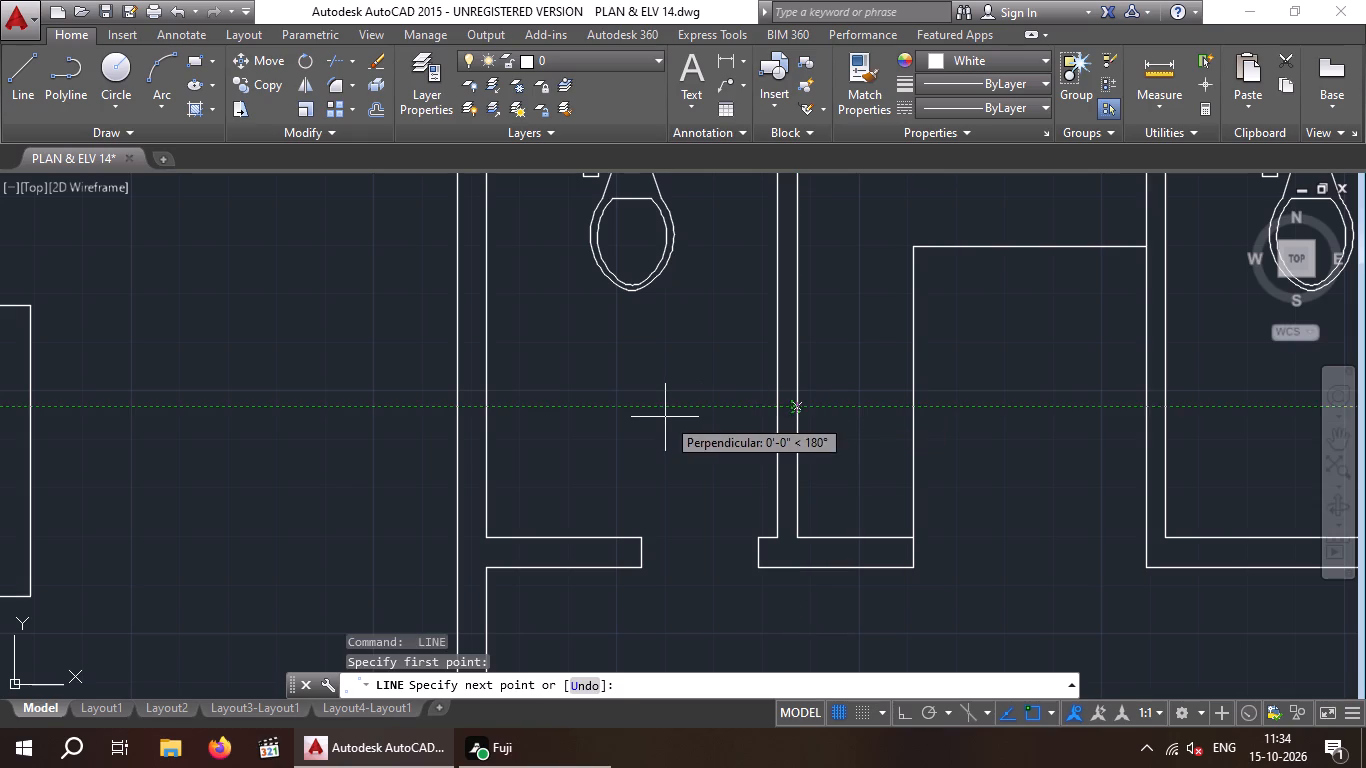
left_click(665, 417)
key("space")
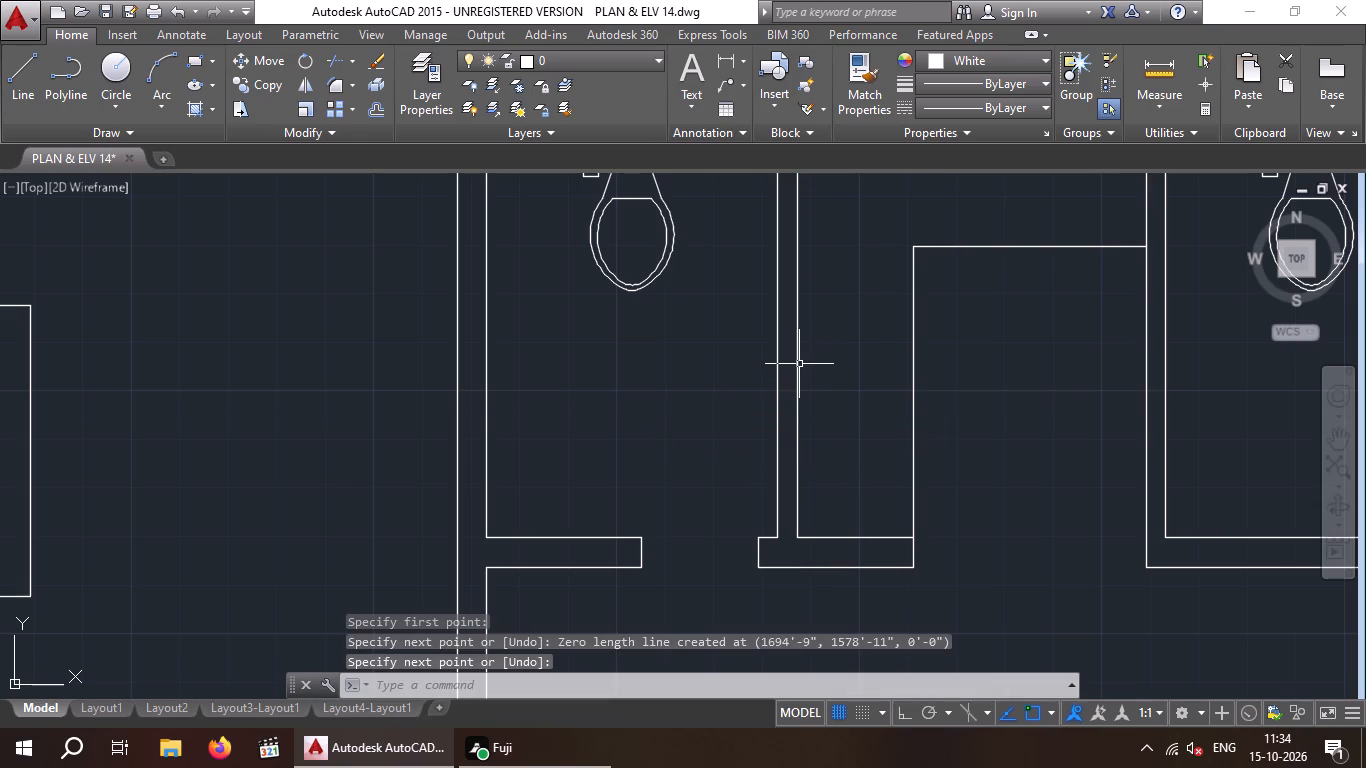
key("space")
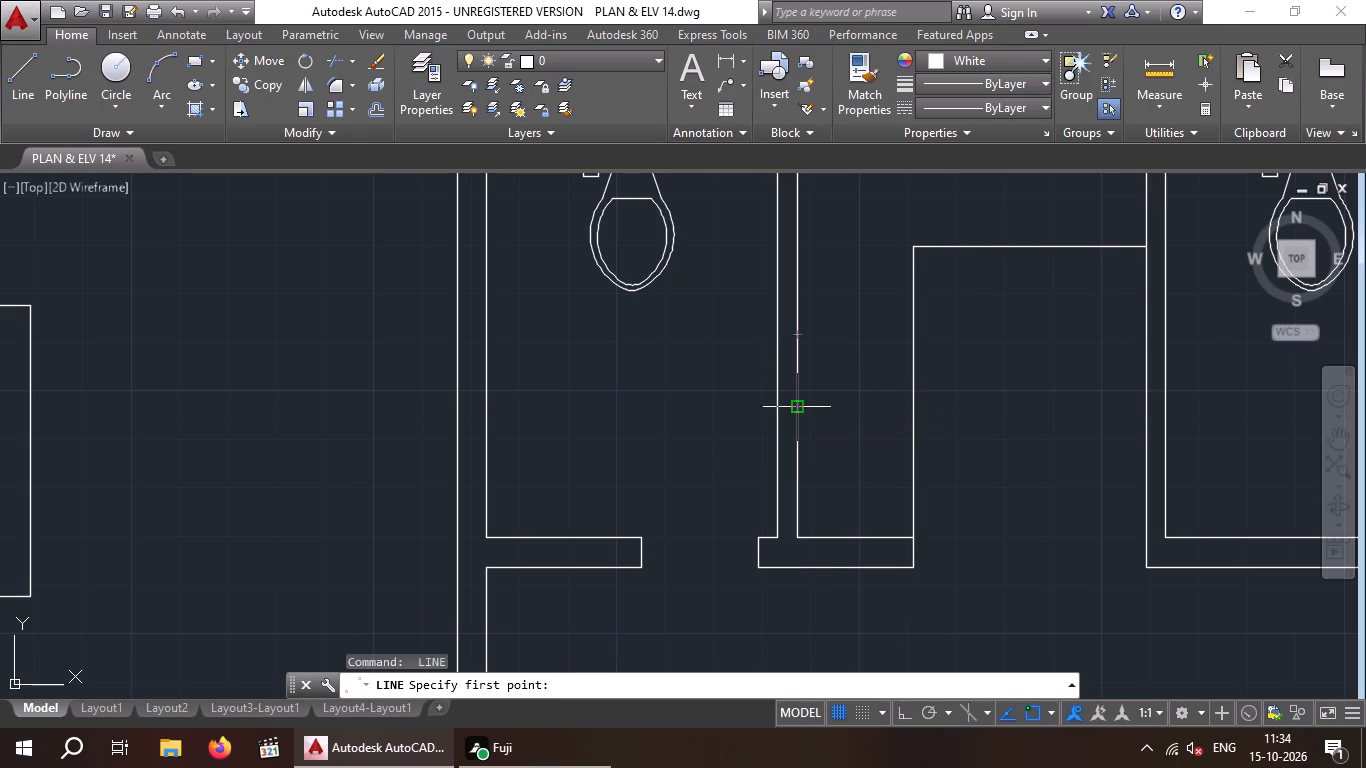
left_click(795, 407)
left_click(659, 407)
key("space")
scroll(662, 407, "down", 5)
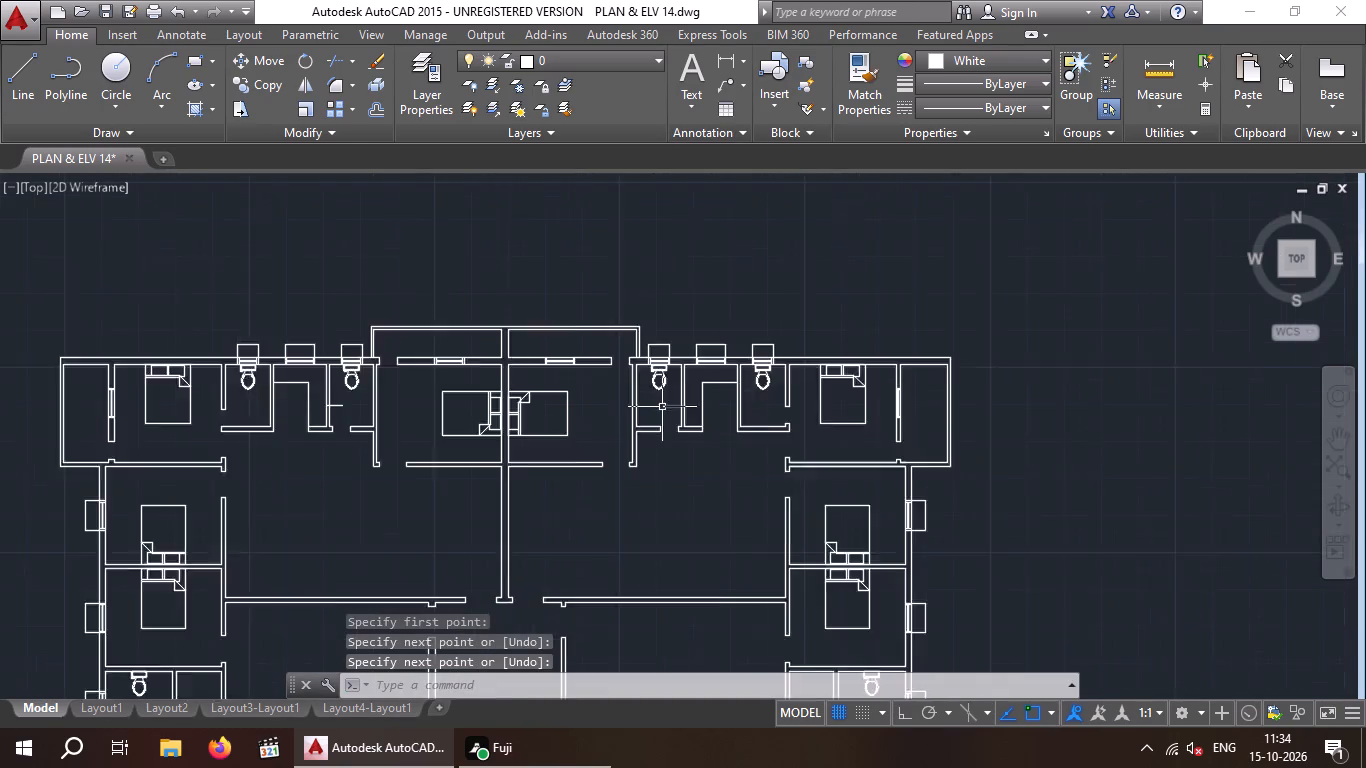
key("Escape")
Copy the southwest kitchen's double sink by its west edge midpoint to the marker line's end on the northeast kitchen's inner west wall.
middle_click_drag(462, 417, 513, 290)
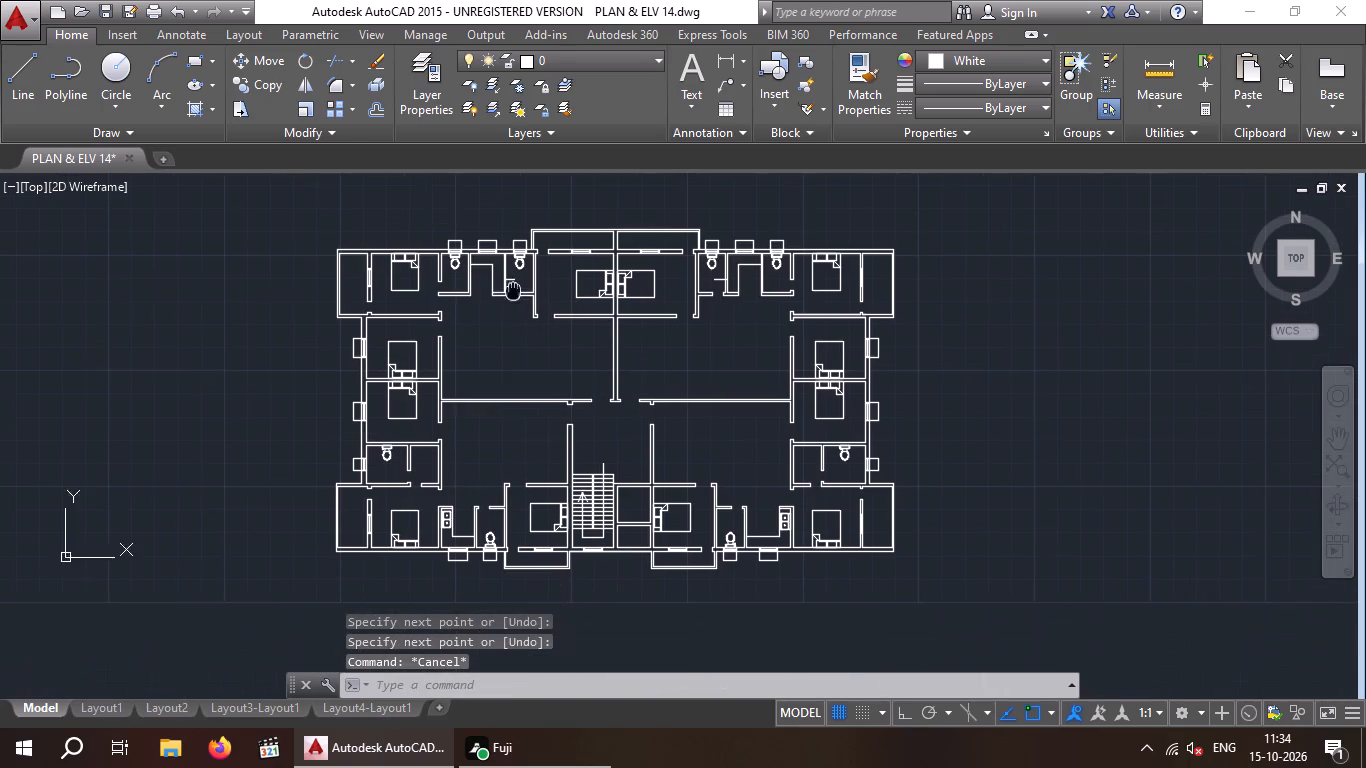
scroll(442, 511, "up", 3)
middle_click_drag(467, 466, 507, 359)
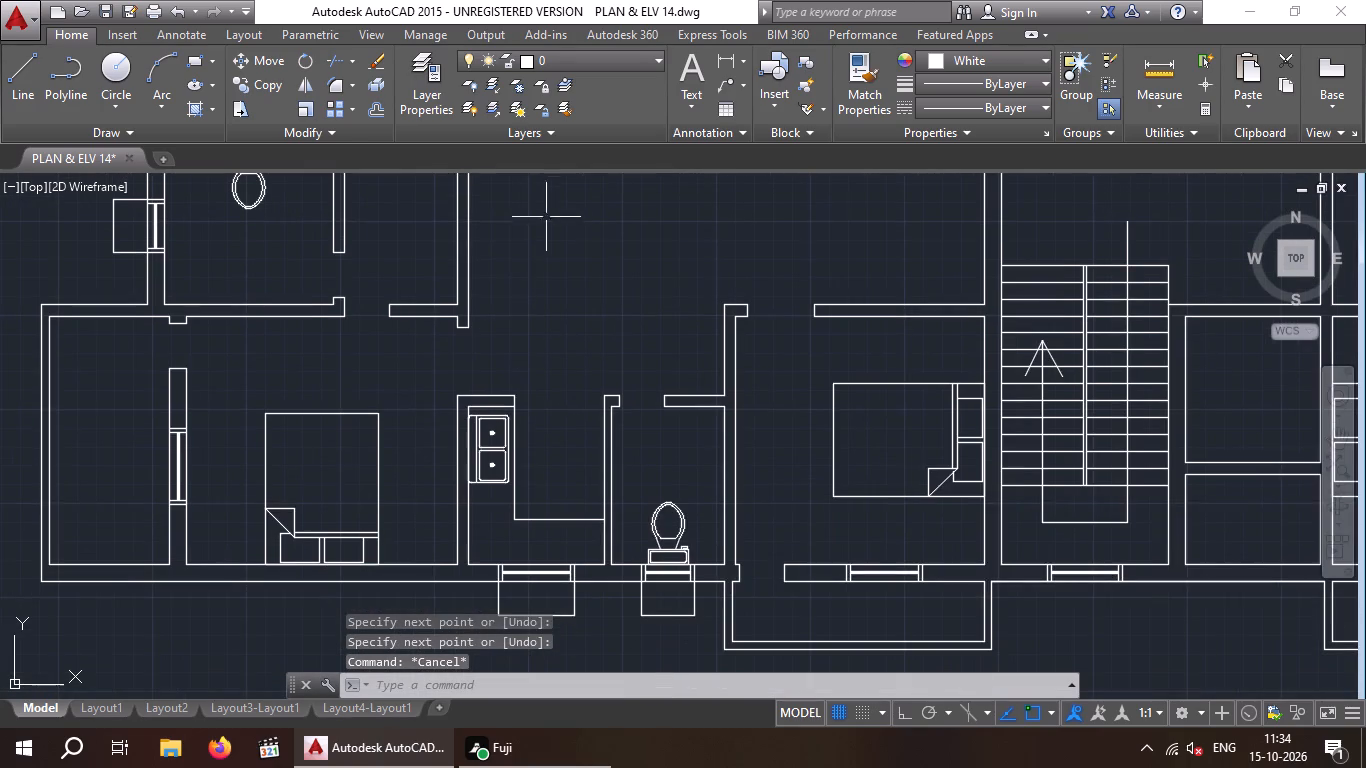
scroll(481, 483, "up", 3)
left_click_drag(513, 533, 487, 513)
left_click(477, 411)
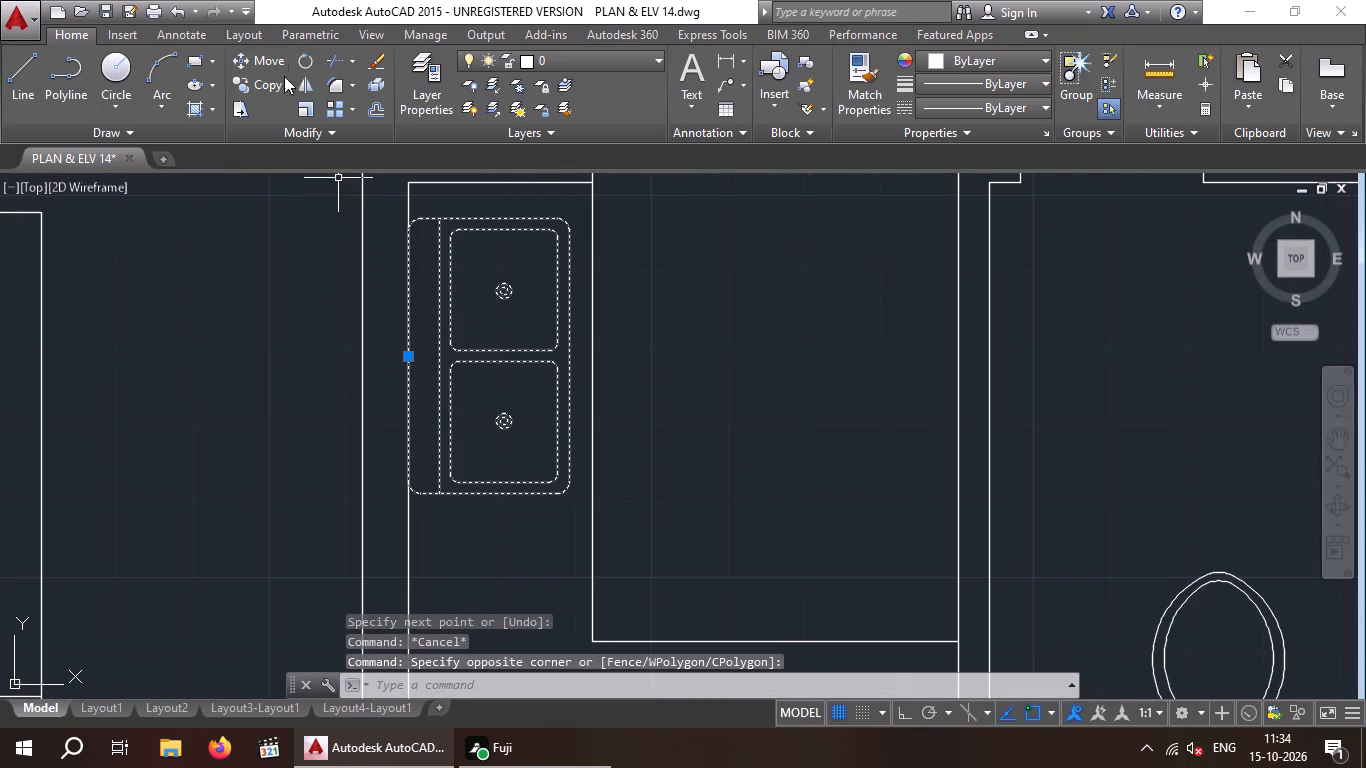
left_click(265, 83)
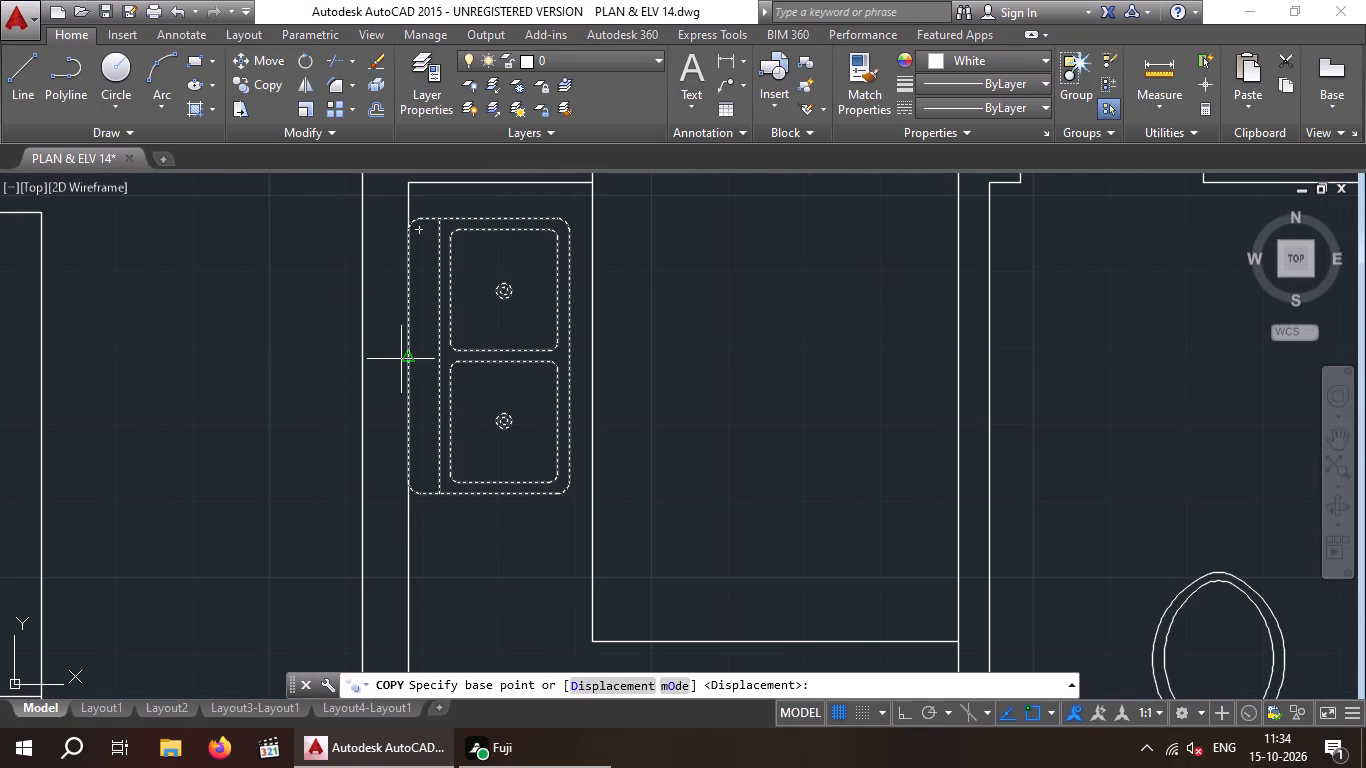
left_click(404, 359)
scroll(432, 342, "down", 5)
scroll(525, 326, "down", 2)
middle_click_drag(525, 325, 422, 408)
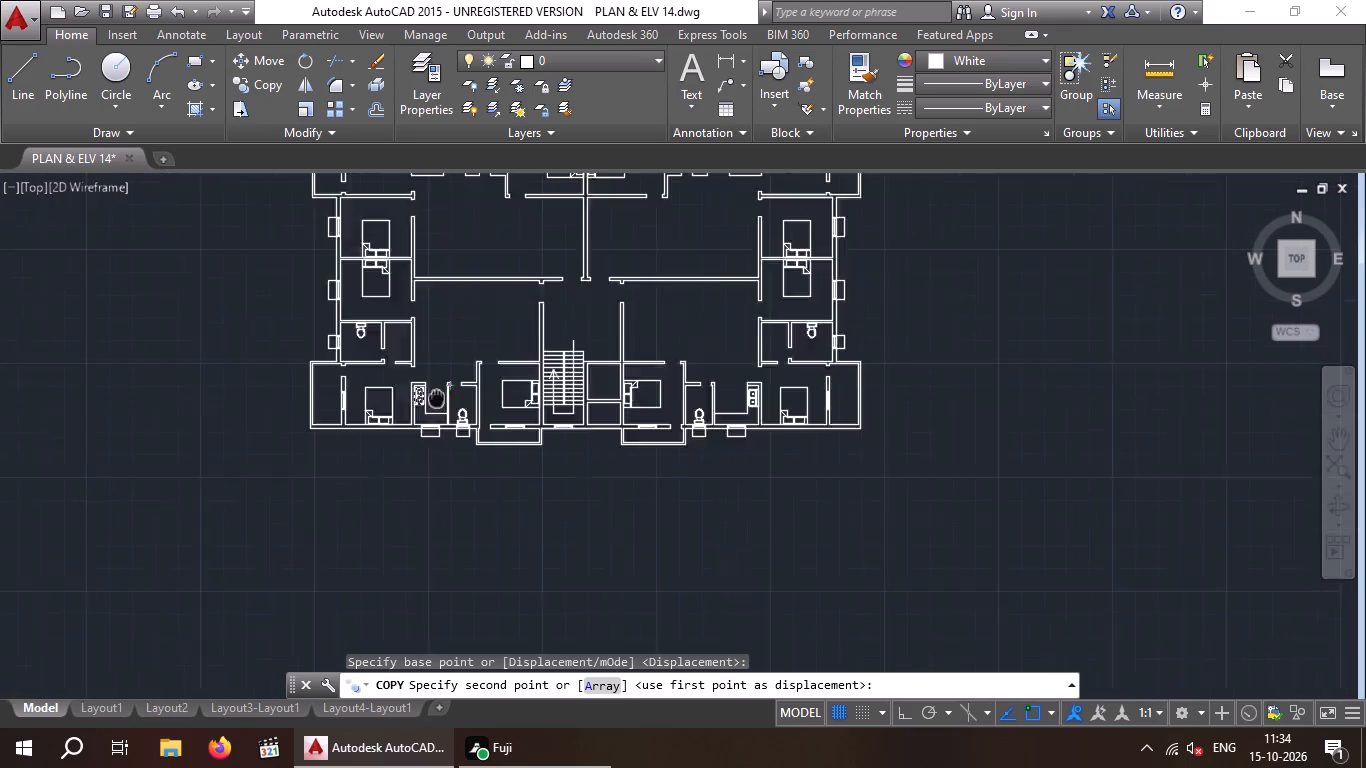
middle_click_drag(422, 408, 261, 507)
scroll(509, 279, "up", 3)
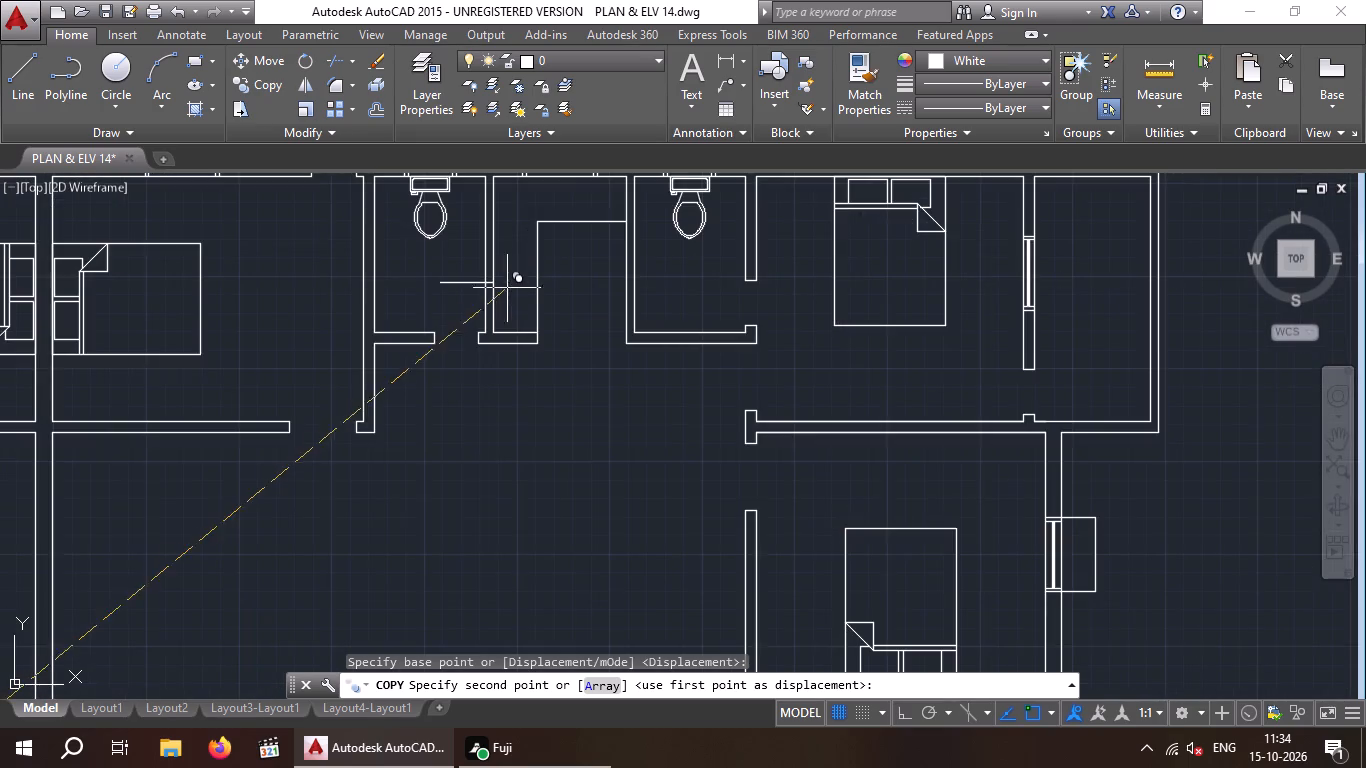
scroll(502, 290, "up", 3)
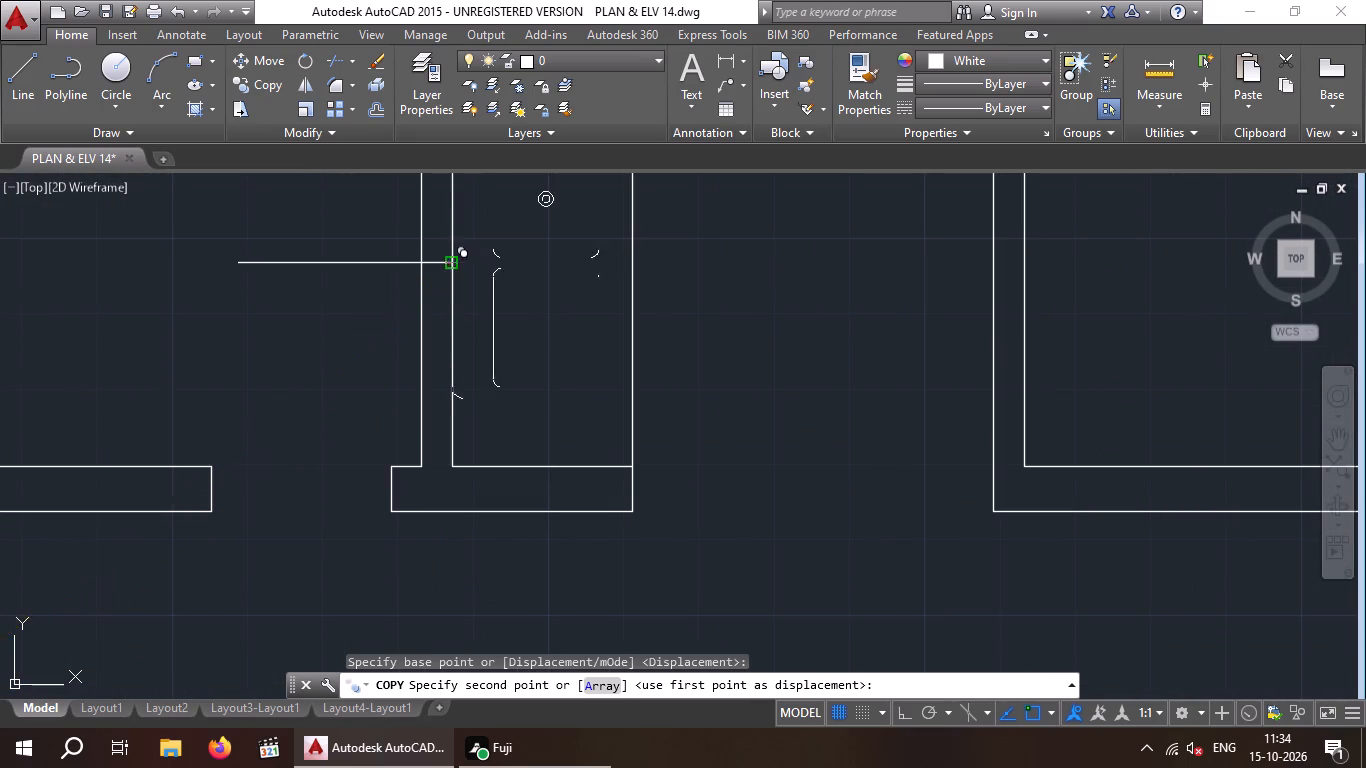
left_click(455, 261)
scroll(467, 270, "down", 3)
key("Escape")
Copy the southeast kitchen's double sink by its east edge midpoint to the marker line's end on the northwest kitchen's inner east wall.
scroll(508, 396, "down", 4)
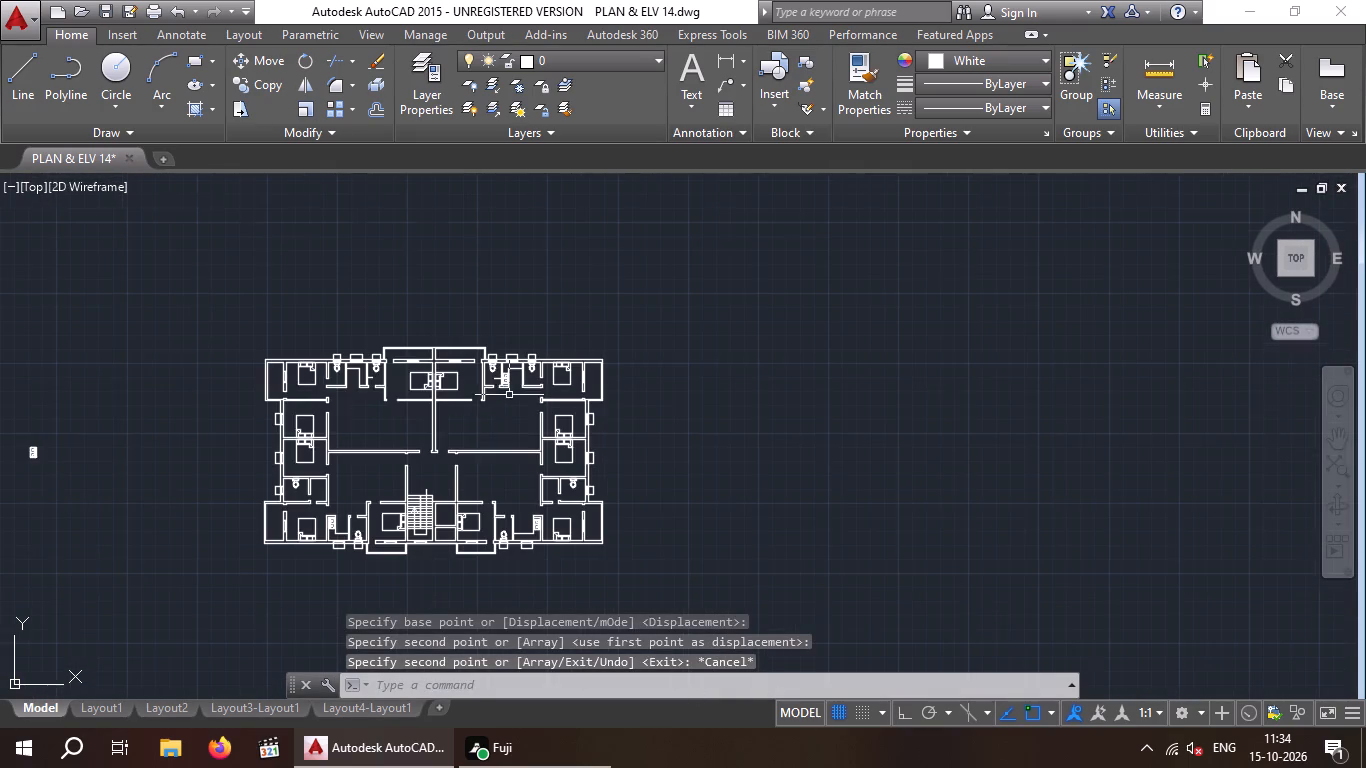
scroll(522, 524, "up", 4)
middle_click_drag(526, 423, 510, 307)
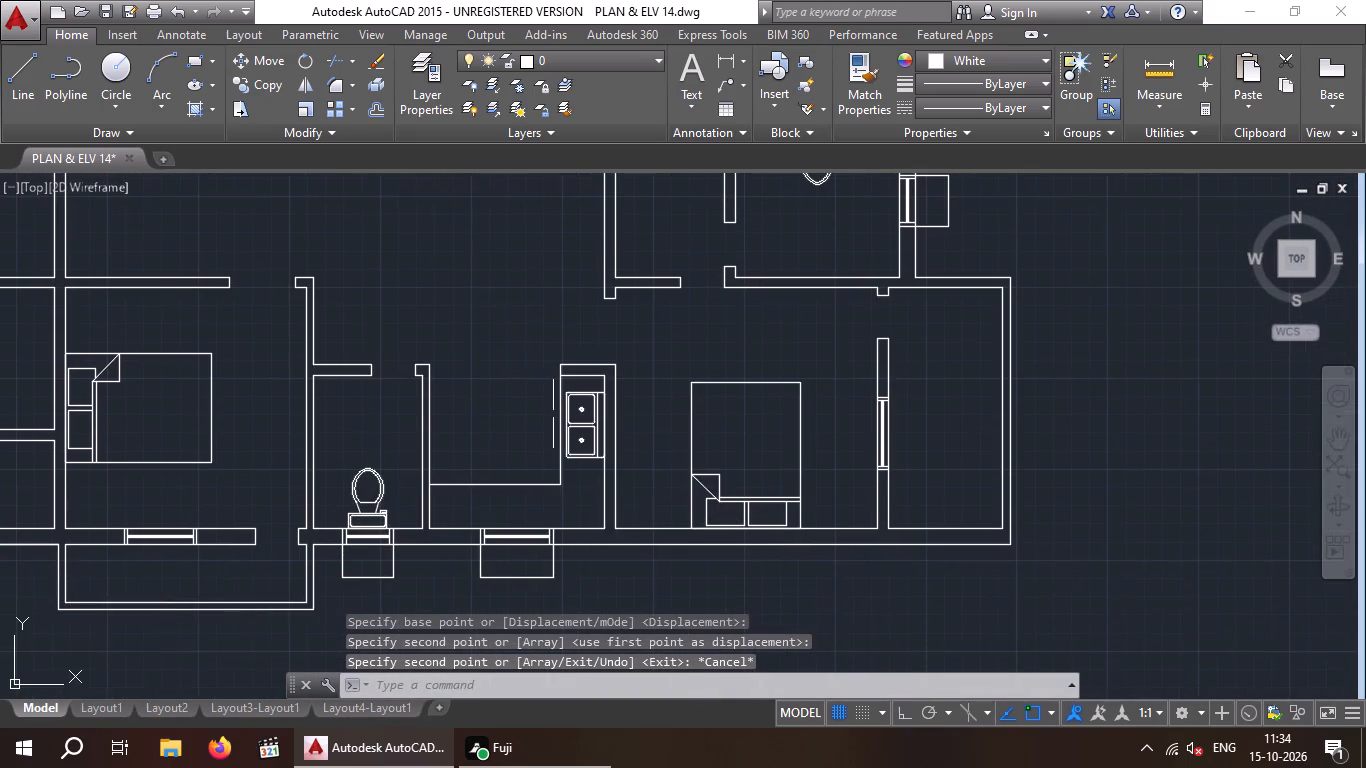
scroll(573, 447, "up", 4)
left_click_drag(627, 604, 598, 519)
left_click(582, 418)
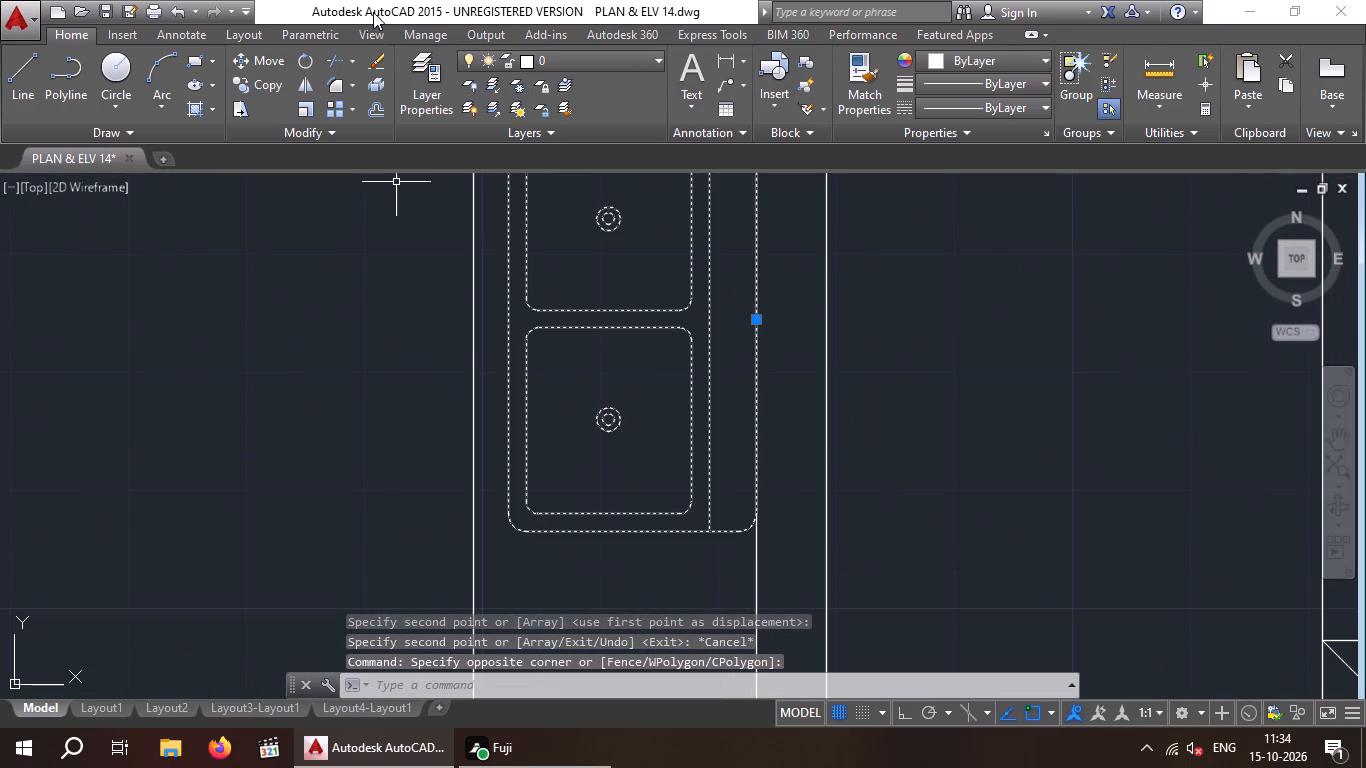
left_click(268, 87)
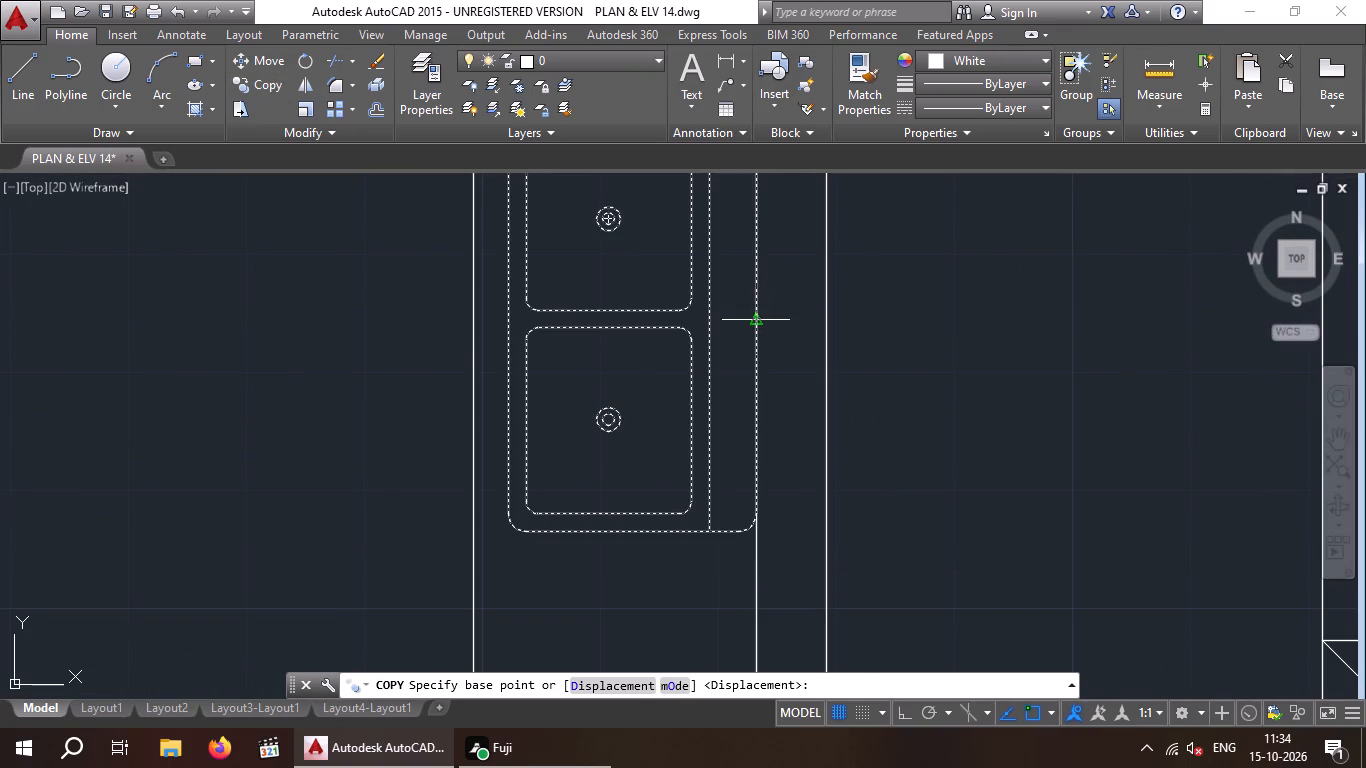
left_click_drag(760, 318, 743, 315)
scroll(578, 280, "down", 4)
scroll(488, 275, "down", 1)
middle_click_drag(499, 291, 715, 535)
scroll(671, 504, "down", 1)
scroll(621, 405, "down", 2)
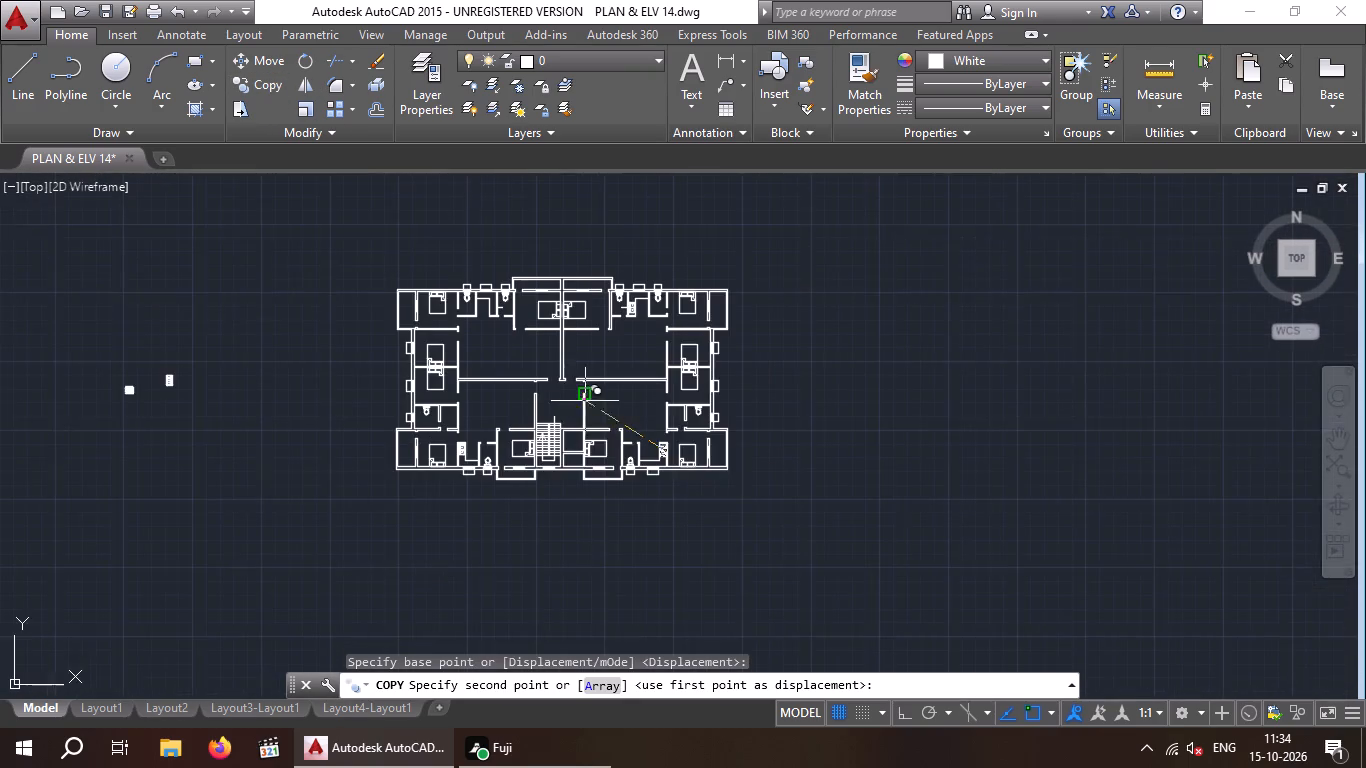
middle_click_drag(557, 399, 583, 472)
scroll(520, 374, "up", 7)
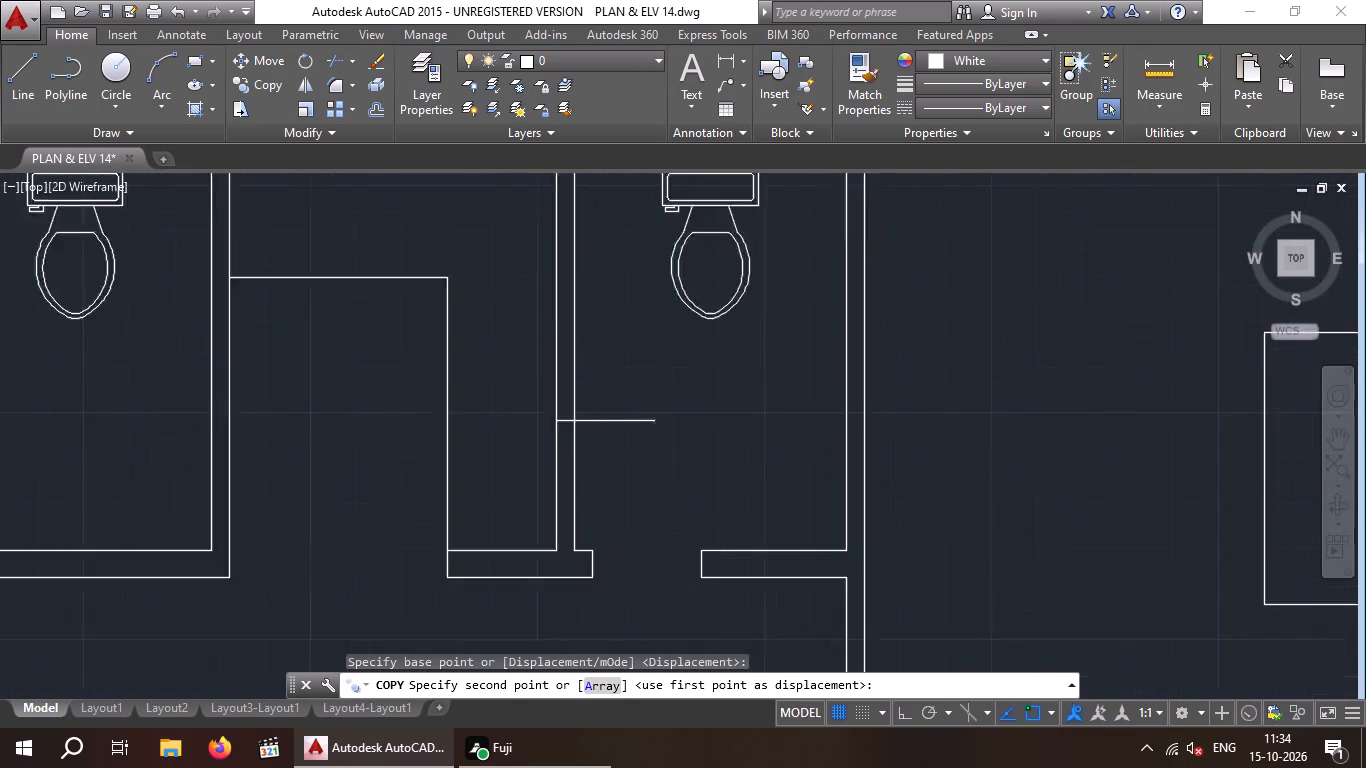
scroll(491, 407, "up", 1)
left_click(649, 443)
scroll(632, 431, "down", 3)
key("Escape")
Erase the two temporary marker lines beside the double sinks in the northwest and northeast kitchens.
left_click_drag(770, 467, 703, 468)
left_click(686, 383)
scroll(684, 388, "down", 5)
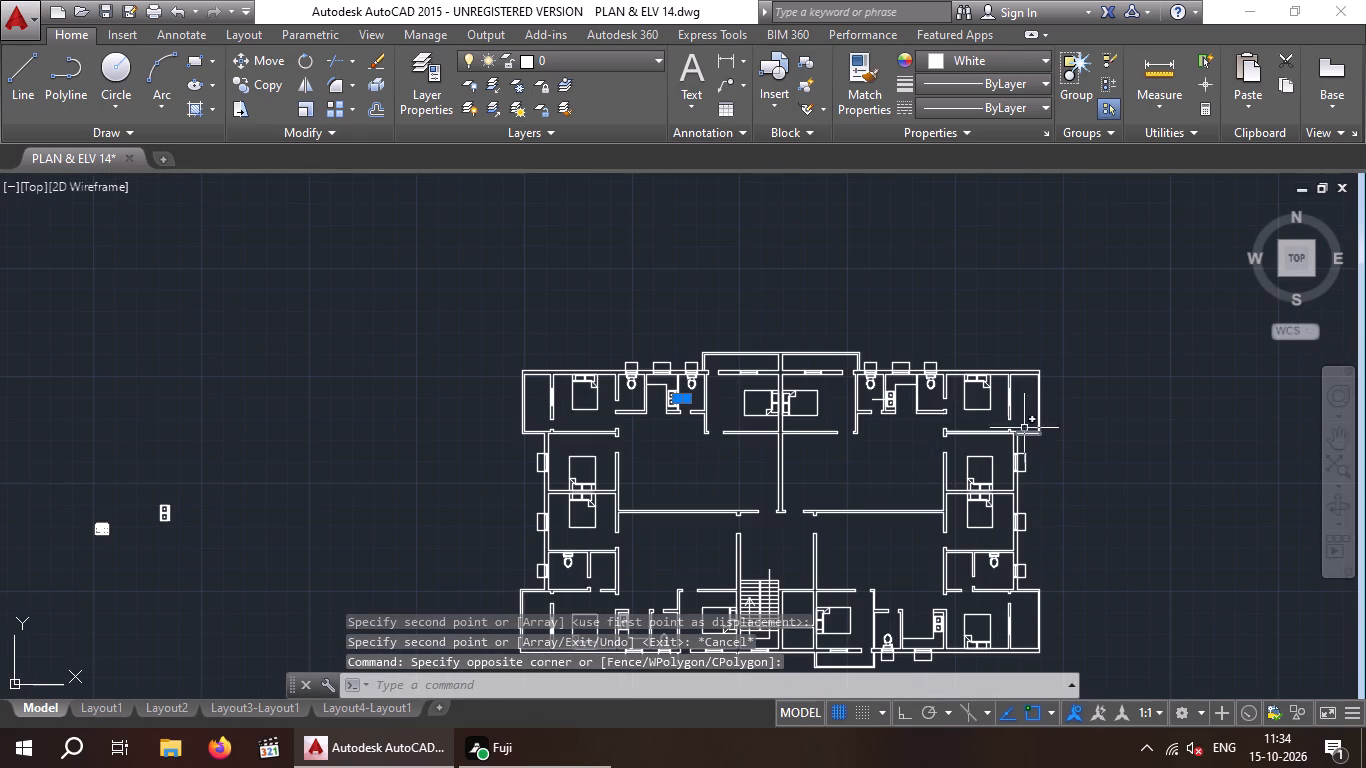
scroll(874, 400, "up", 4)
left_click_drag(892, 423, 853, 418)
left_click(849, 370)
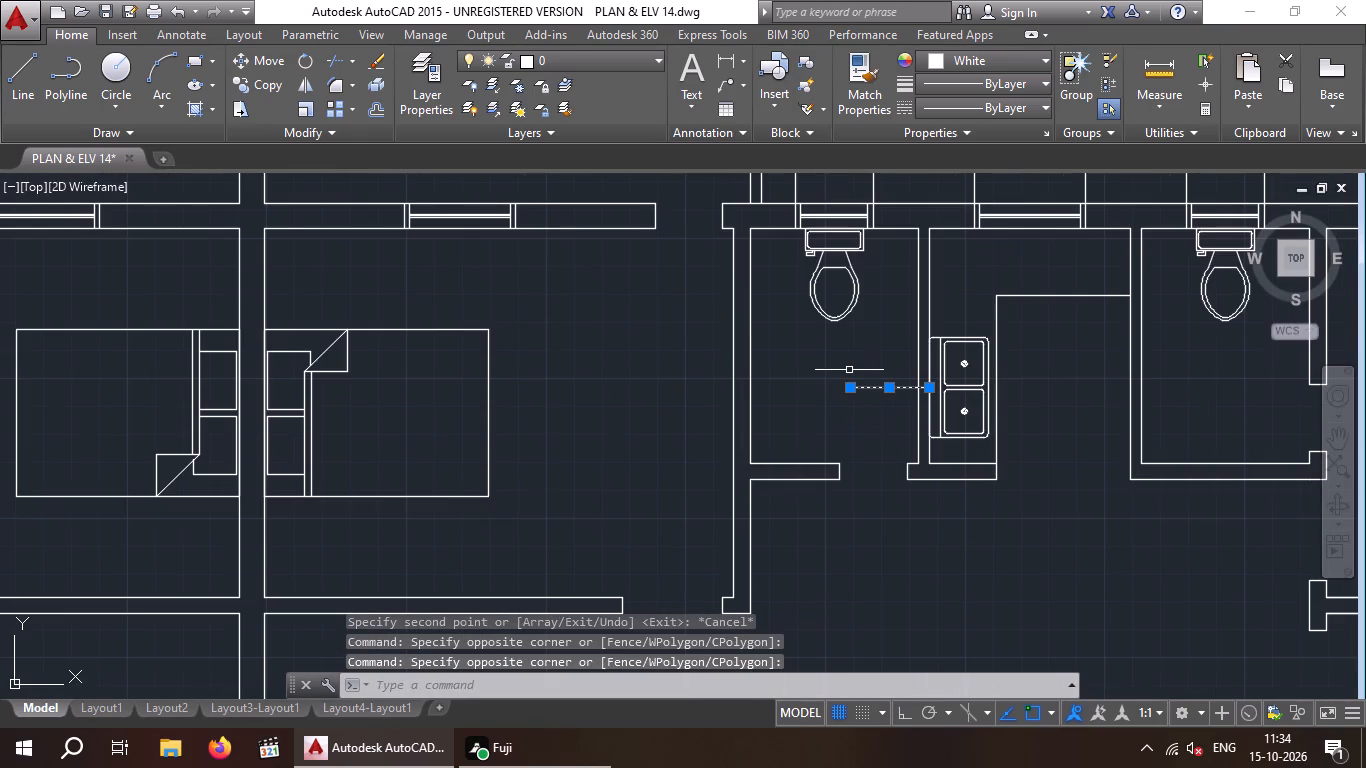
key("Delete")
Examine the whole apartment floor plan and its furnished rooms.
scroll(849, 370, "down", 2)
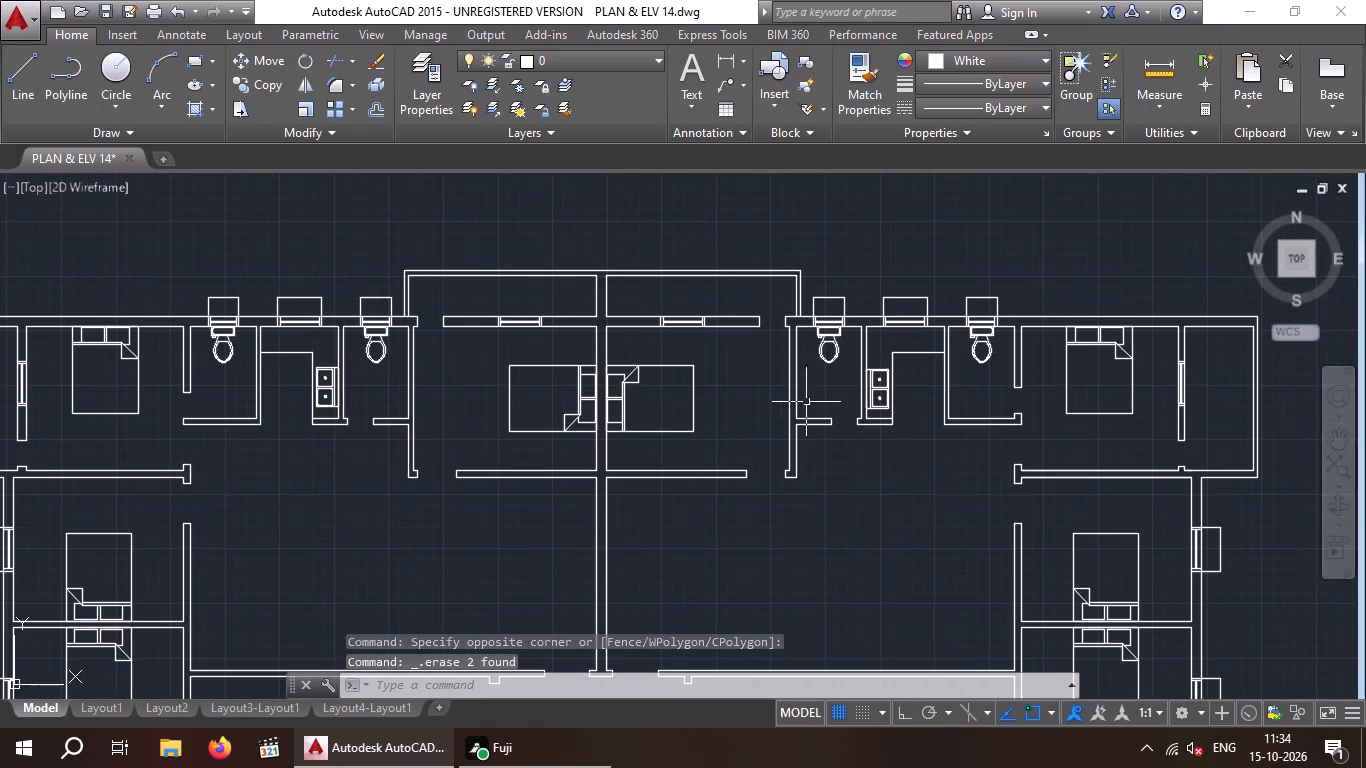
scroll(802, 414, "down", 1)
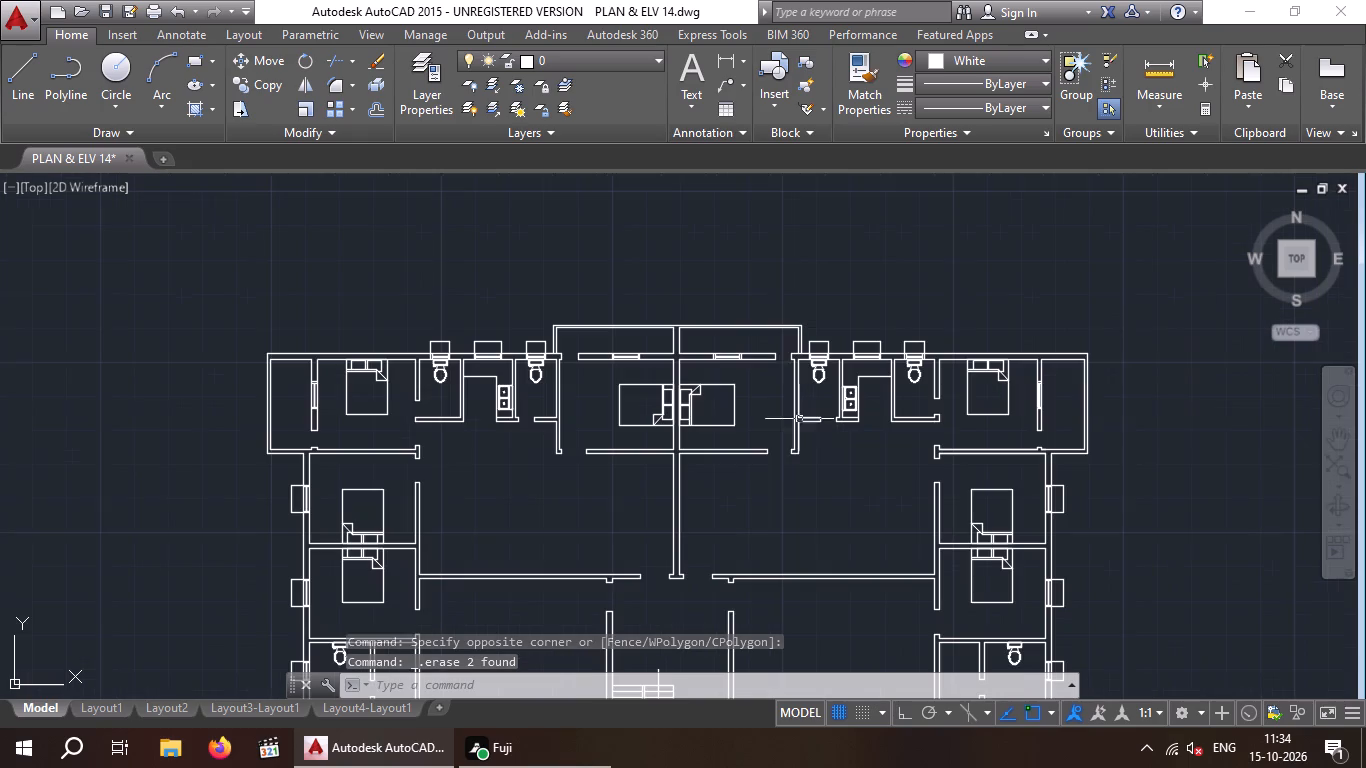
middle_click_drag(808, 464, 810, 367)
middle_click_drag(840, 374, 767, 343)
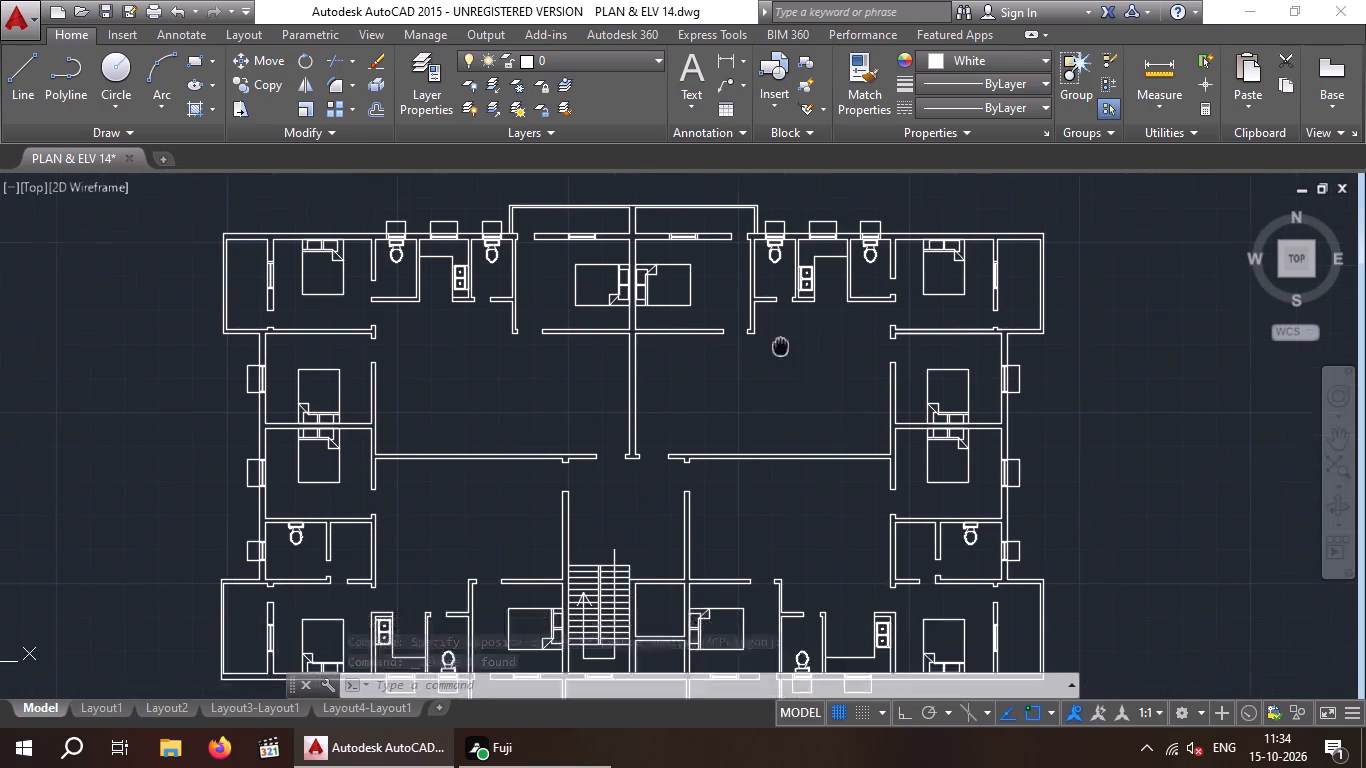
middle_click_drag(767, 343, 707, 331)
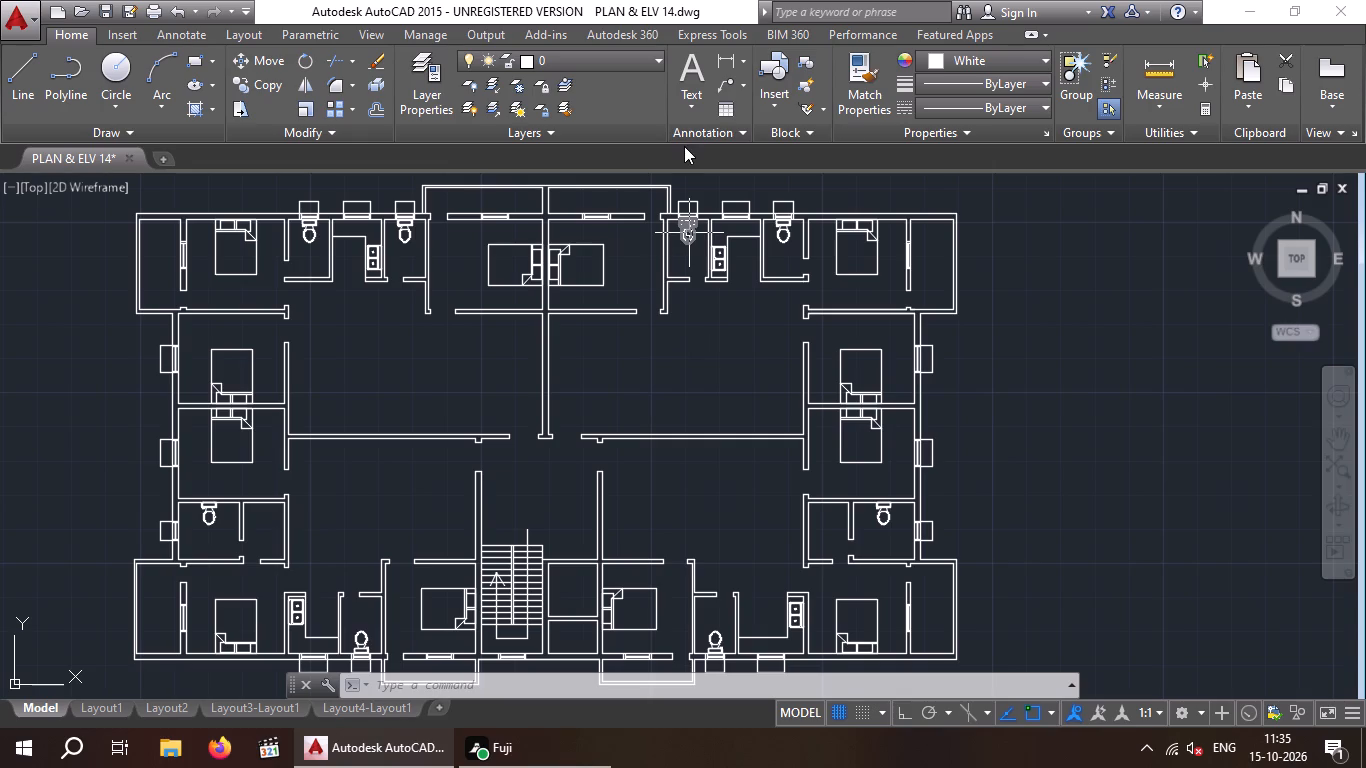
key("Escape")
key("Escape")
Copy the dining table from the 17' x 40' ground floor plan, by its tabletop's southeast corner, to empty space southwest of the apartment plan.
scroll(502, 314, "down", 4)
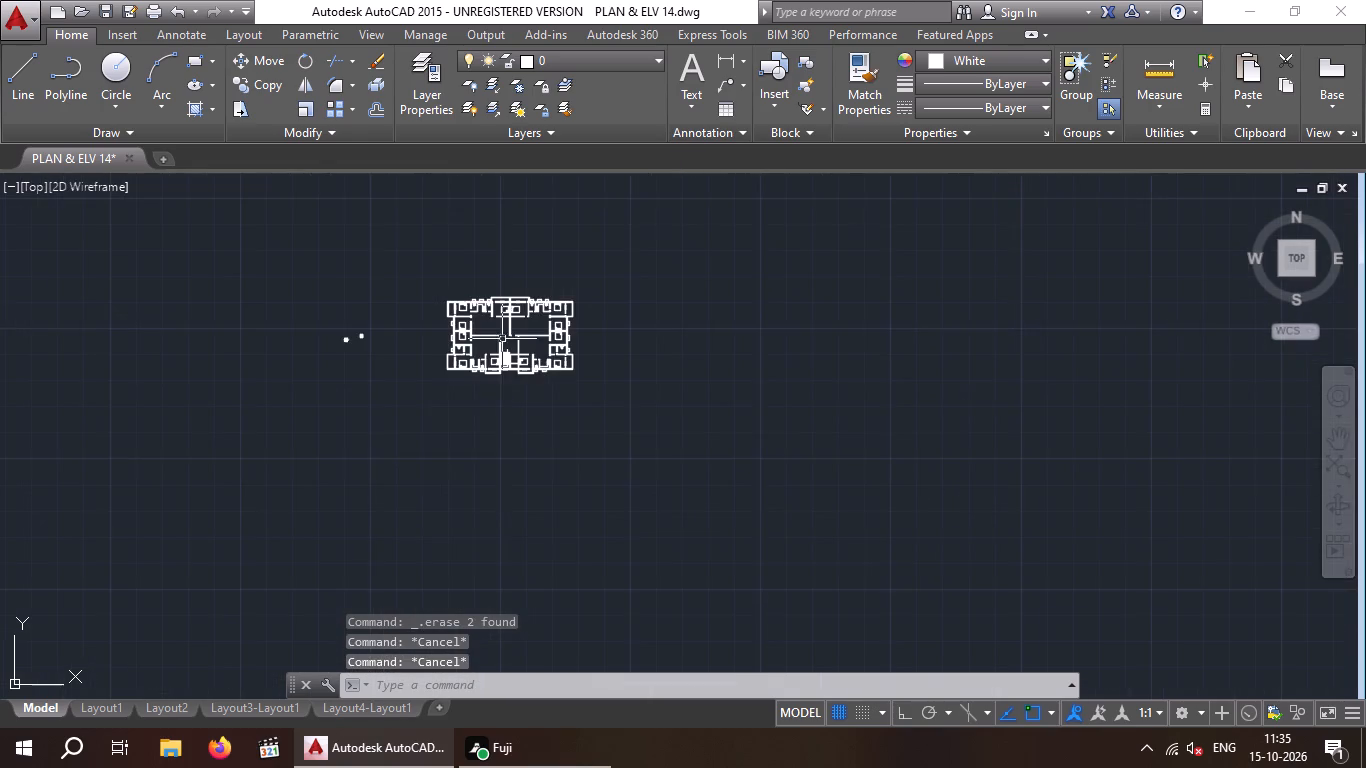
middle_click_drag(436, 423, 542, 319)
scroll(449, 414, "down", 1)
scroll(503, 346, "down", 1)
scroll(430, 447, "down", 1)
middle_click_drag(455, 377, 469, 310)
scroll(467, 309, "down", 3)
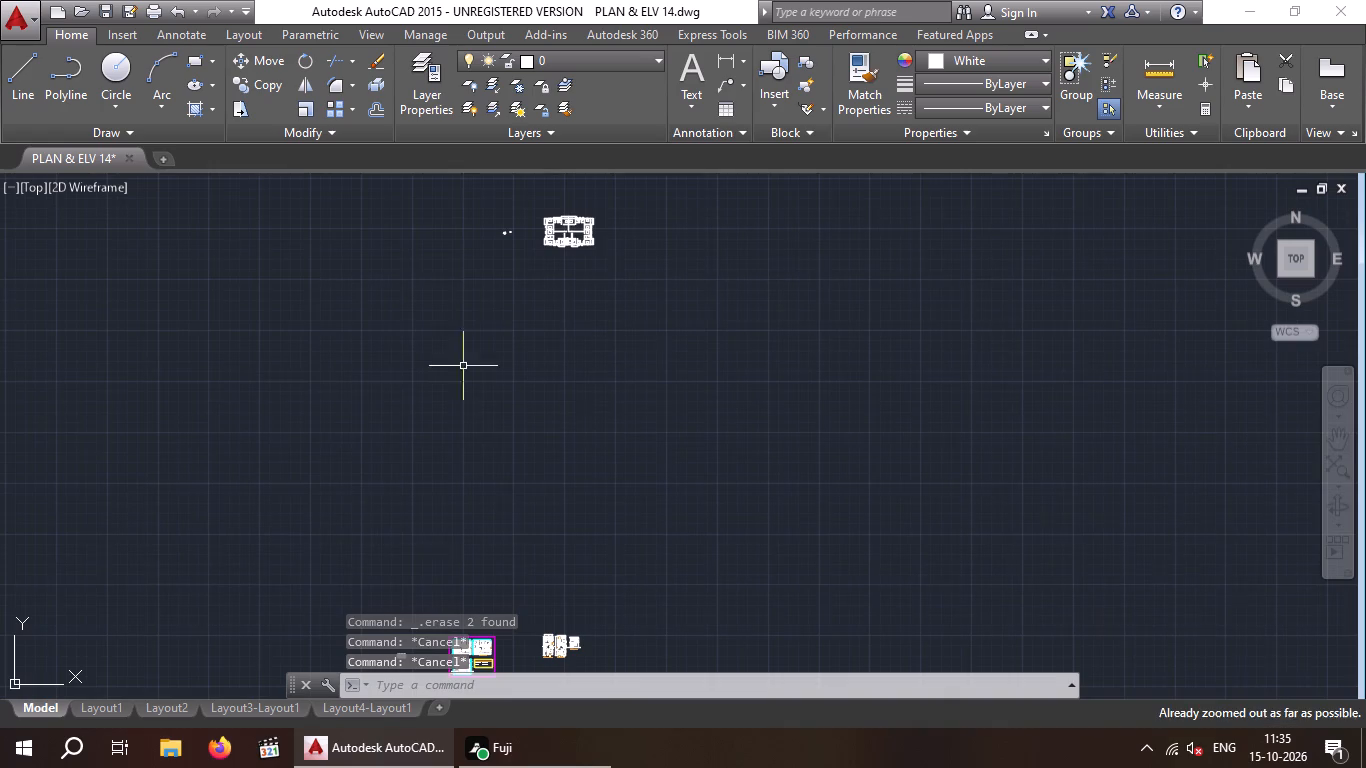
middle_click_drag(569, 539, 415, 232)
scroll(412, 342, "up", 5)
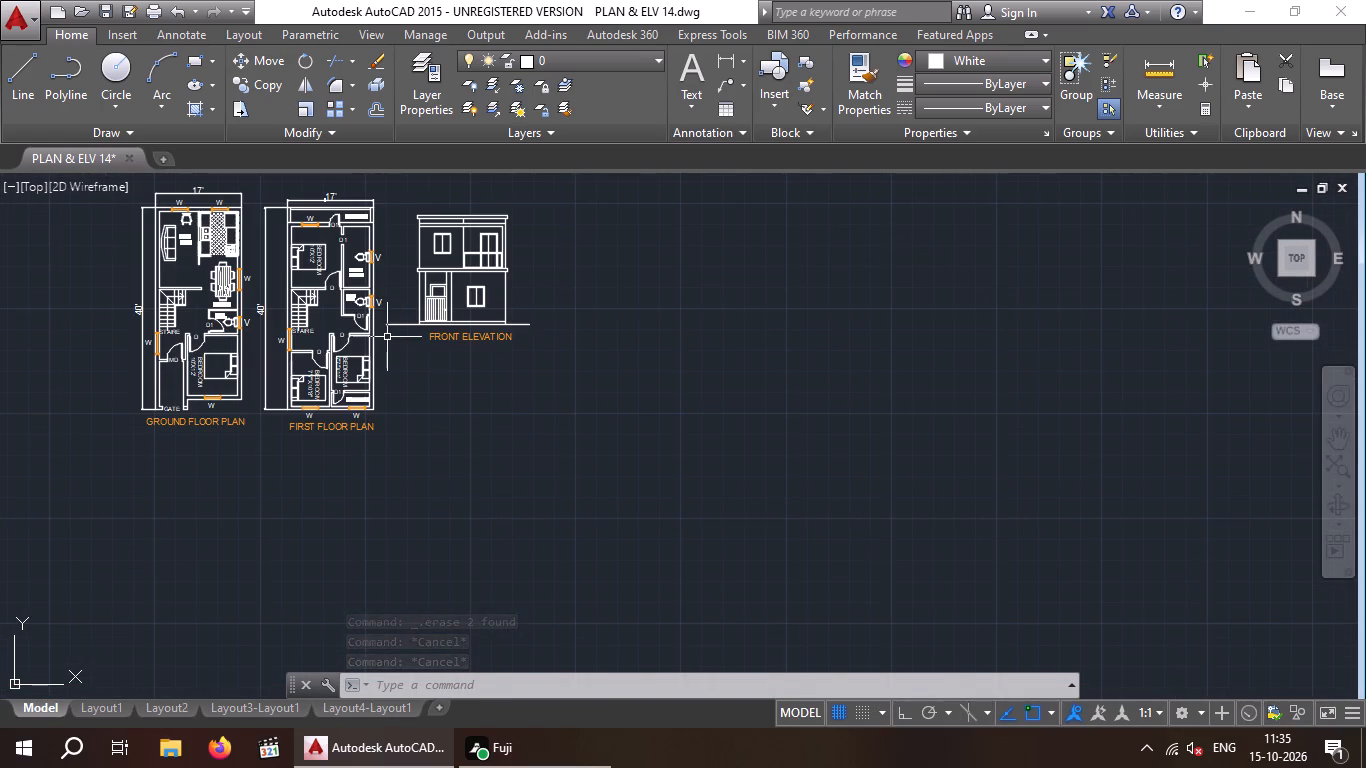
scroll(209, 296, "up", 4)
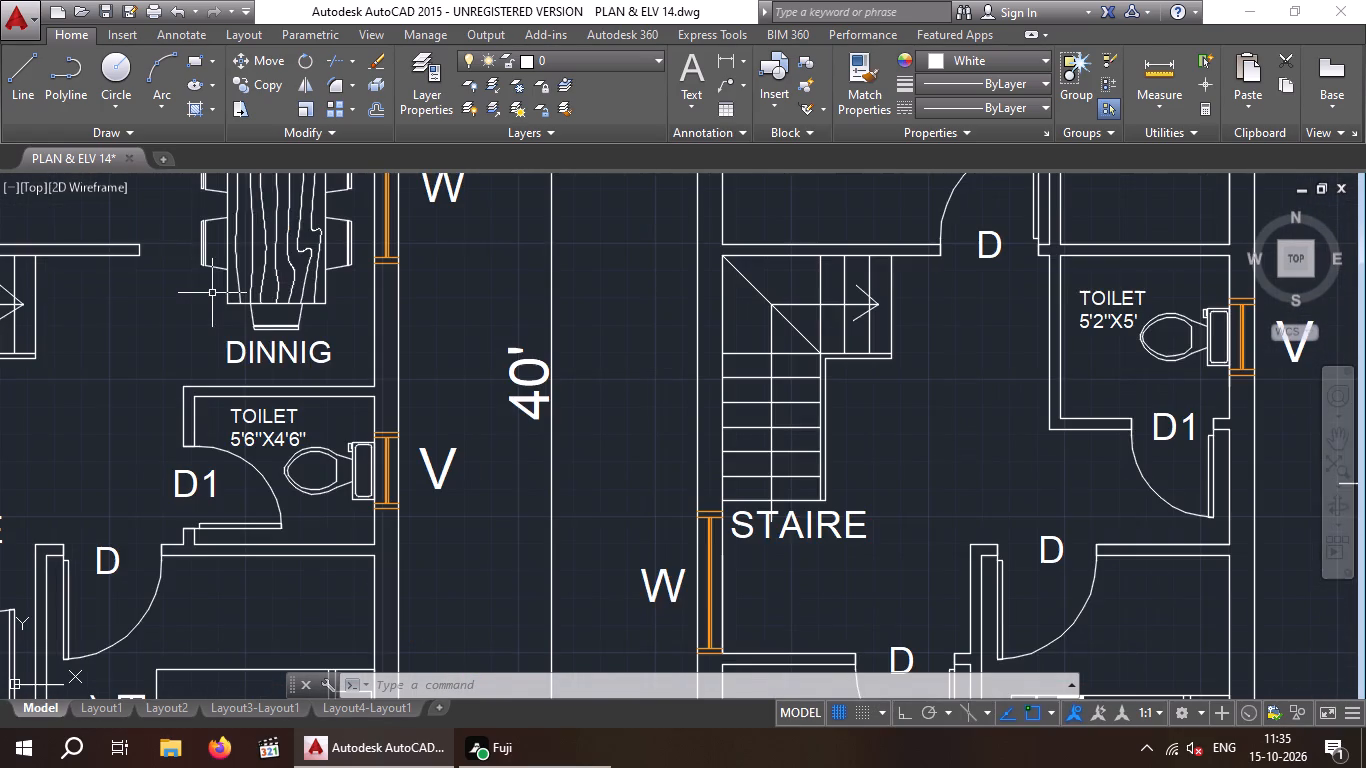
scroll(313, 287, "up", 1)
left_click_drag(346, 287, 278, 315)
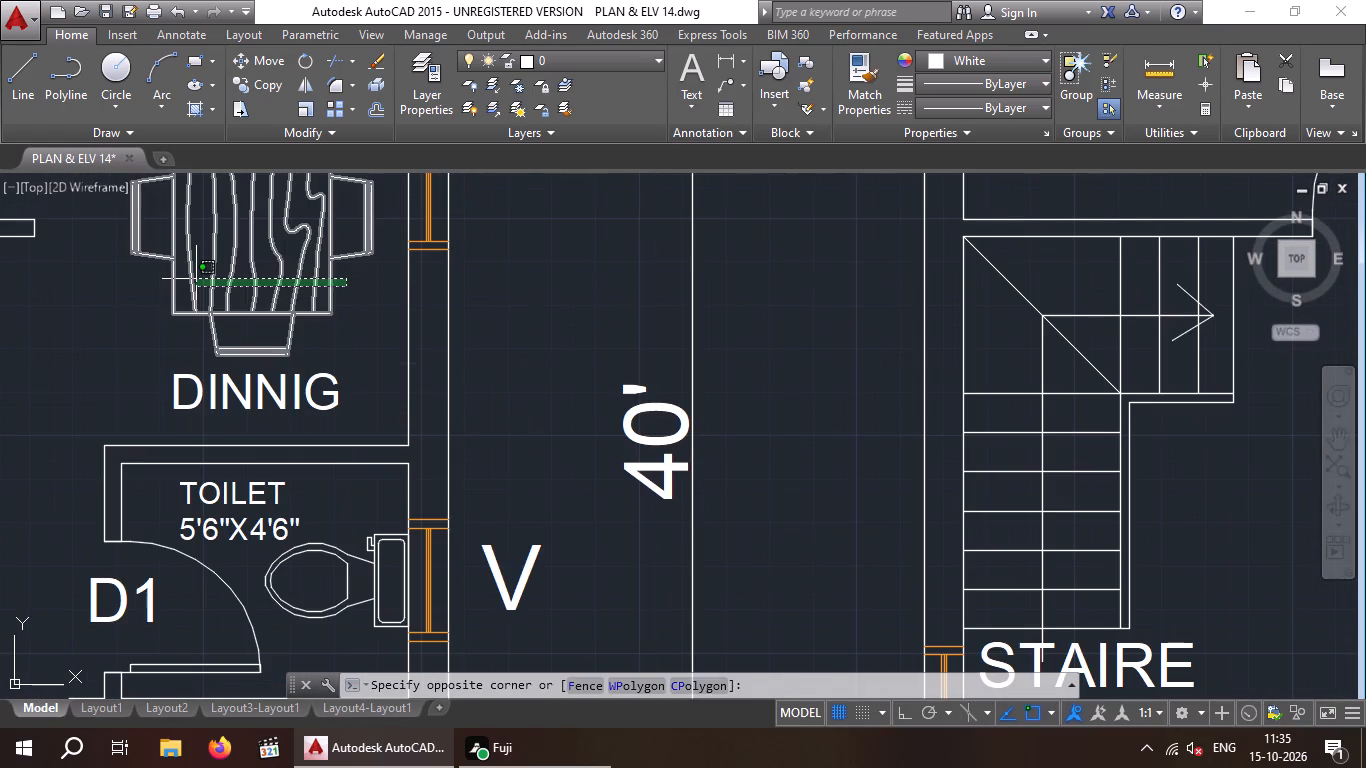
left_click(196, 279)
left_click(271, 85)
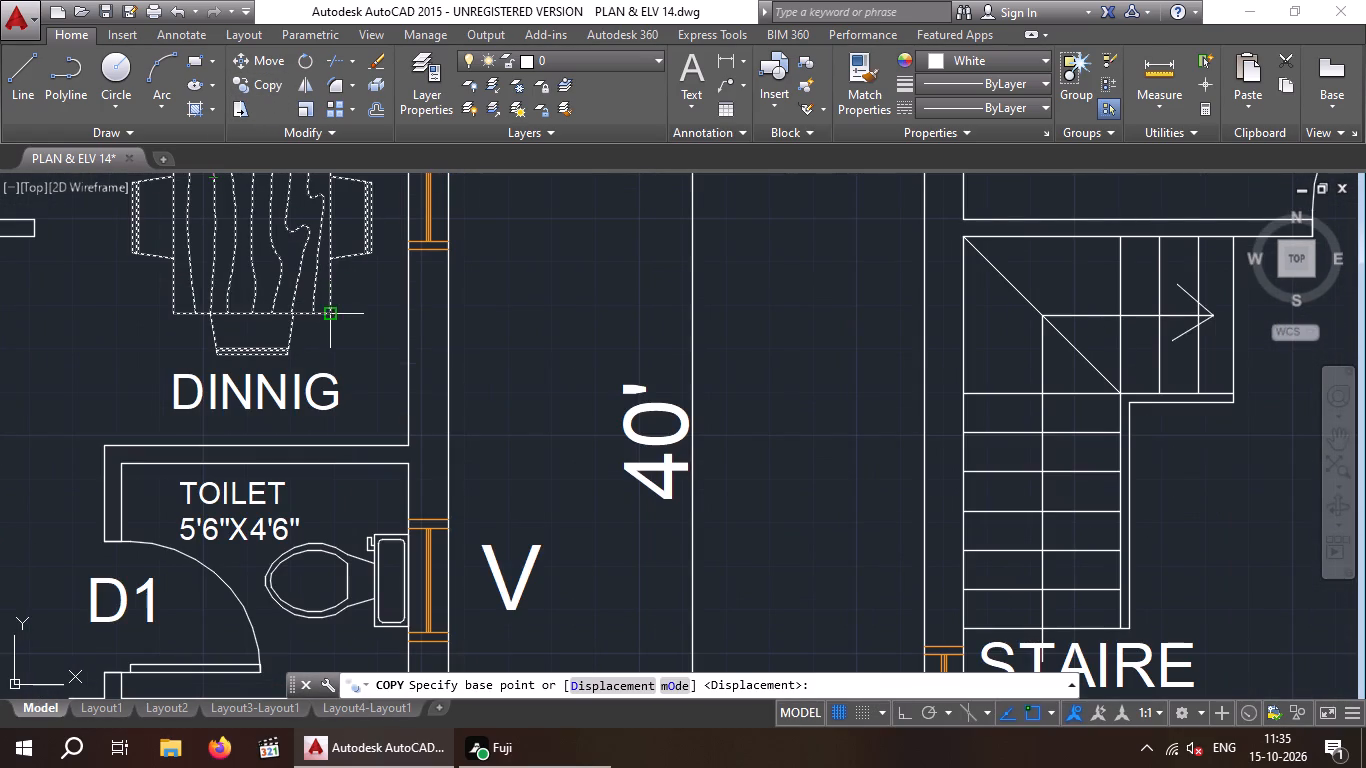
left_click(328, 314)
scroll(332, 308, "down", 6)
scroll(460, 251, "down", 2)
middle_click_drag(526, 266, 141, 608)
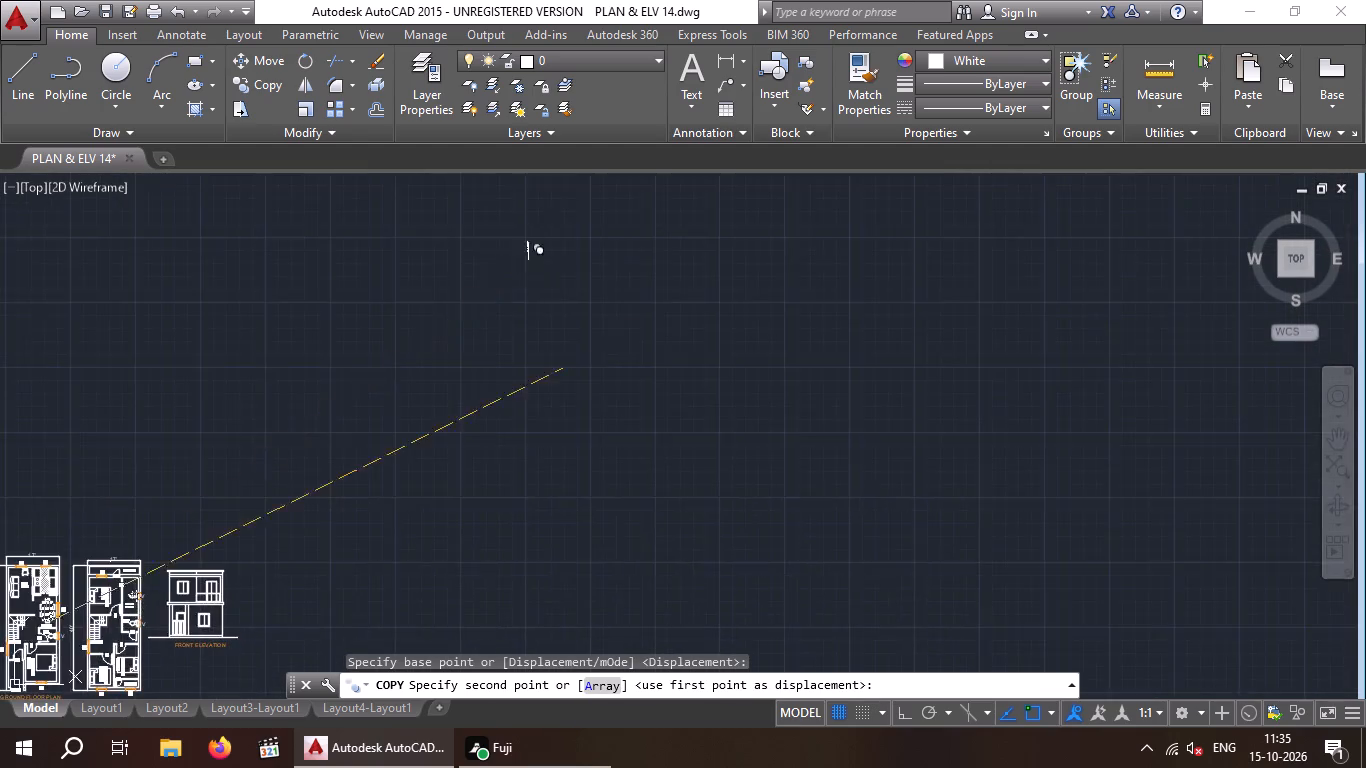
scroll(657, 321, "down", 4)
middle_click_drag(594, 367, 340, 562)
scroll(464, 296, "down", 2)
middle_click_drag(460, 304, 313, 587)
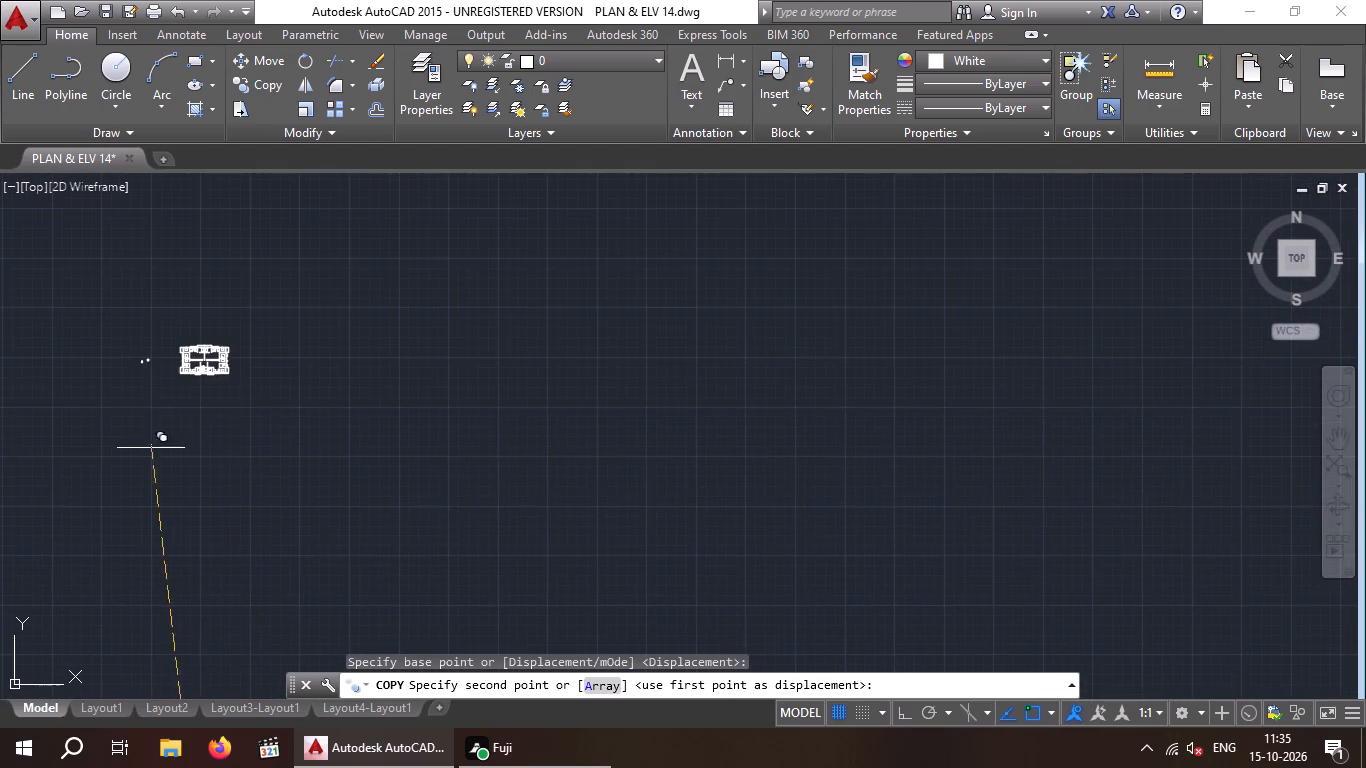
scroll(116, 398, "up", 4)
left_click(307, 247)
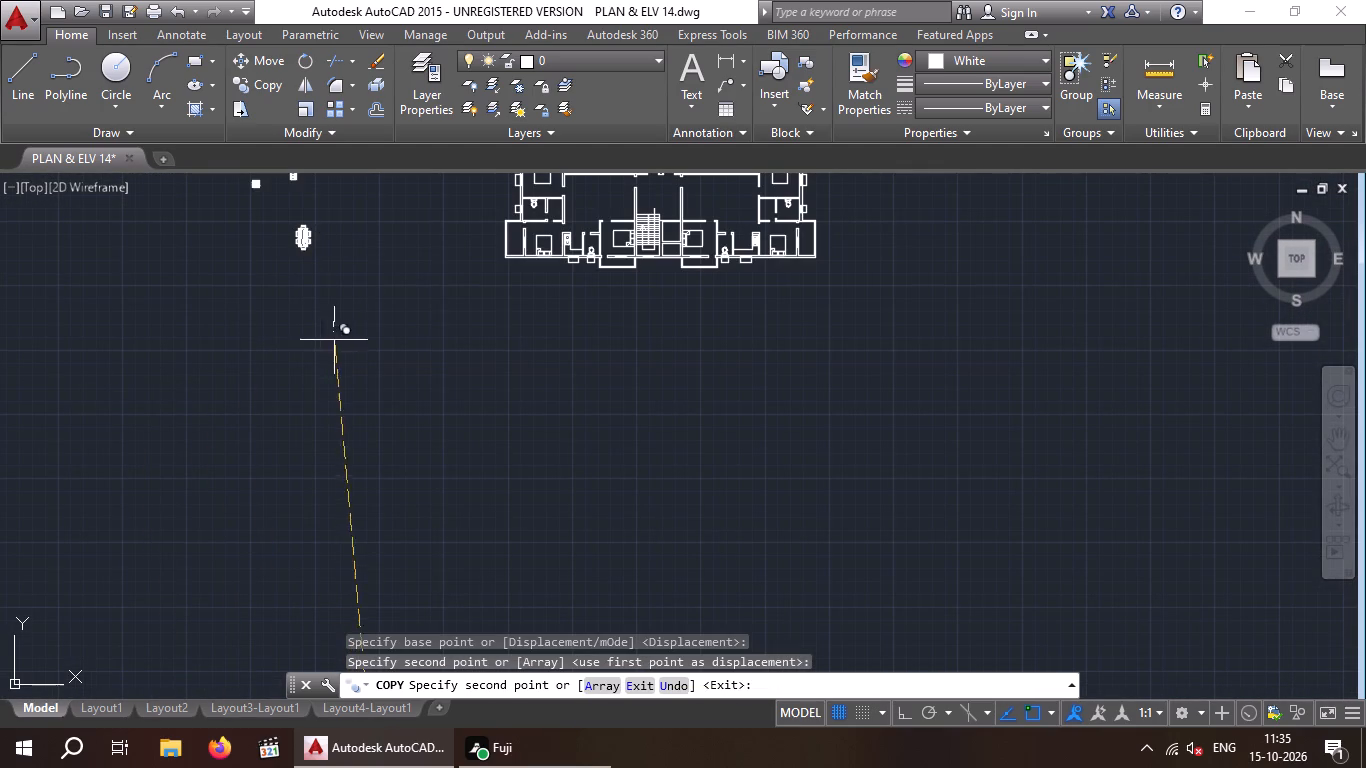
key("Escape")
key("Escape")
Examine the open living and dining areas of the four apartments in the floor plan.
scroll(612, 254, "down", 1)
middle_click_drag(611, 257, 480, 357)
scroll(469, 331, "up", 4)
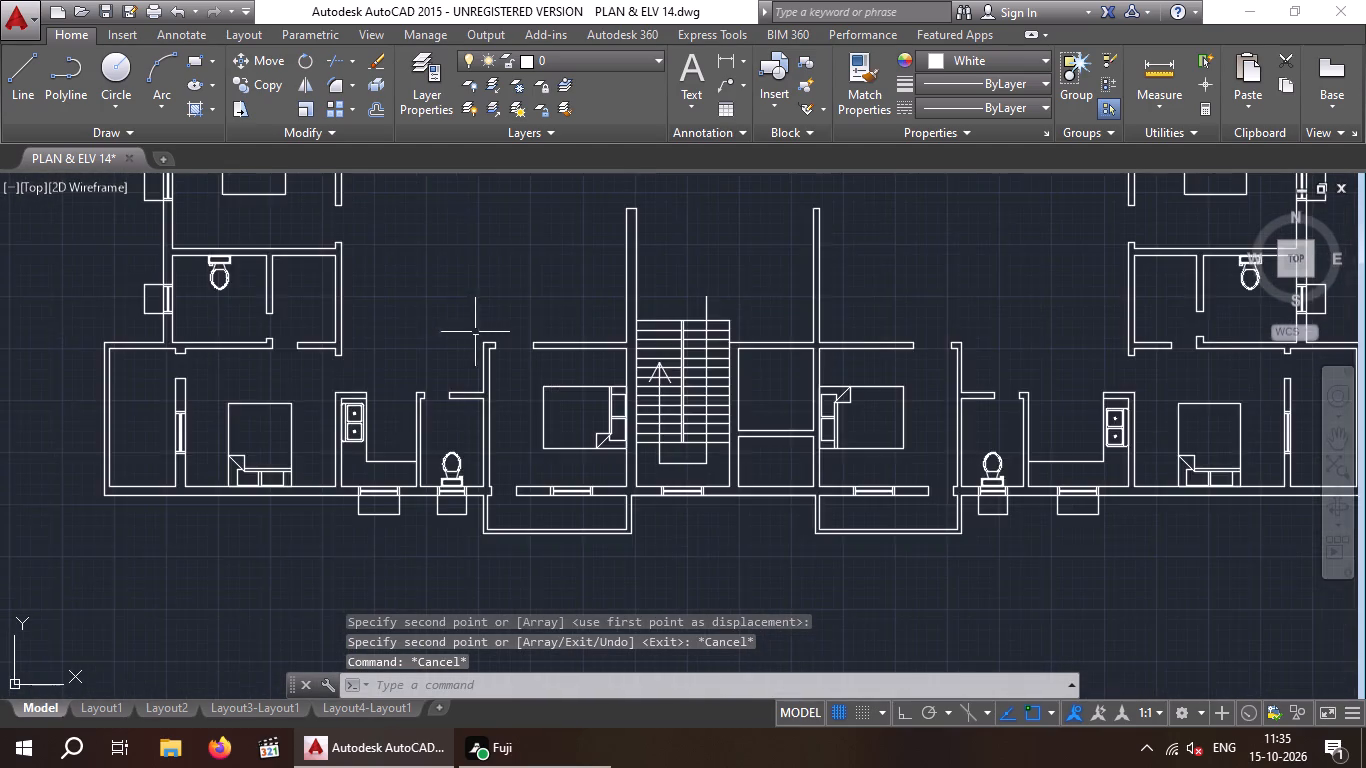
scroll(497, 356, "up", 1)
middle_click_drag(495, 353, 447, 335)
scroll(442, 338, "down", 2)
scroll(437, 364, "up", 2)
scroll(433, 362, "down", 2)
middle_click_drag(410, 384, 294, 474)
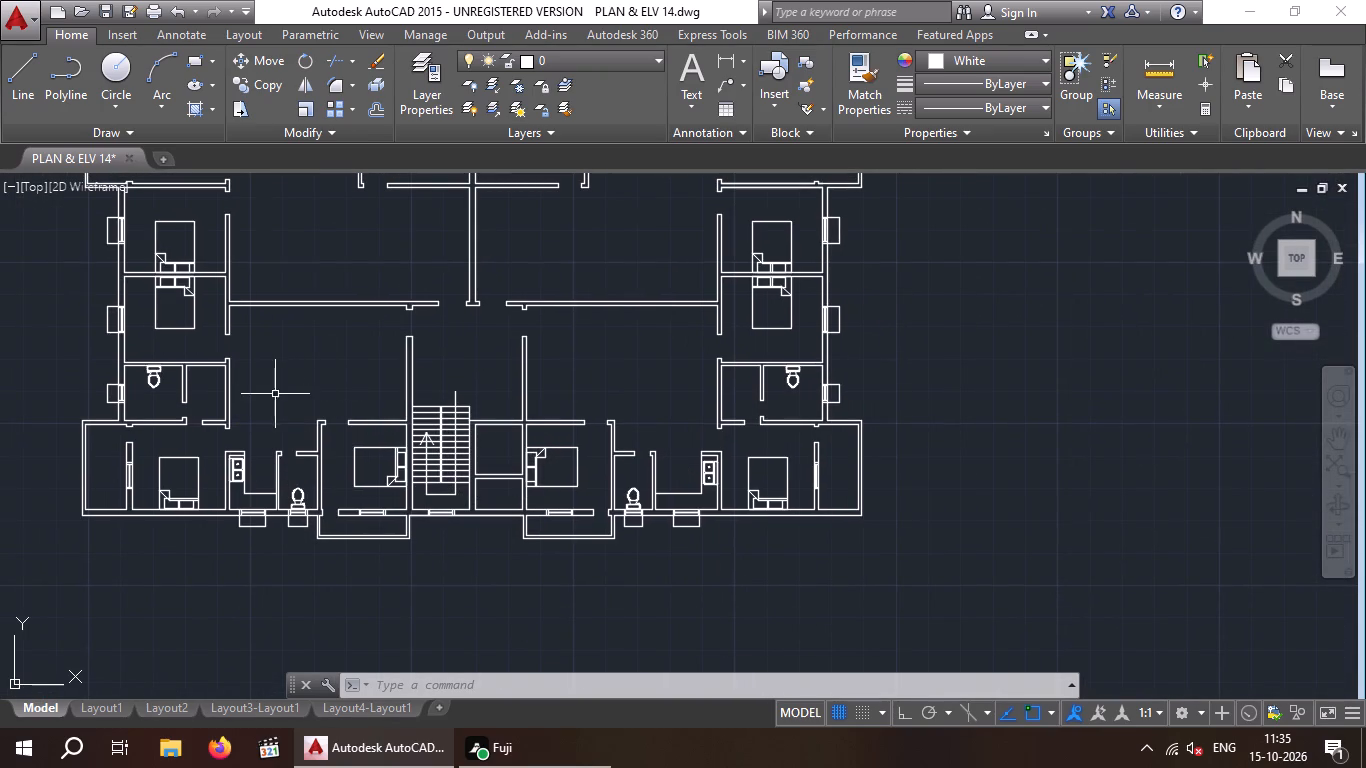
scroll(262, 402, "up", 3)
scroll(262, 402, "down", 3)
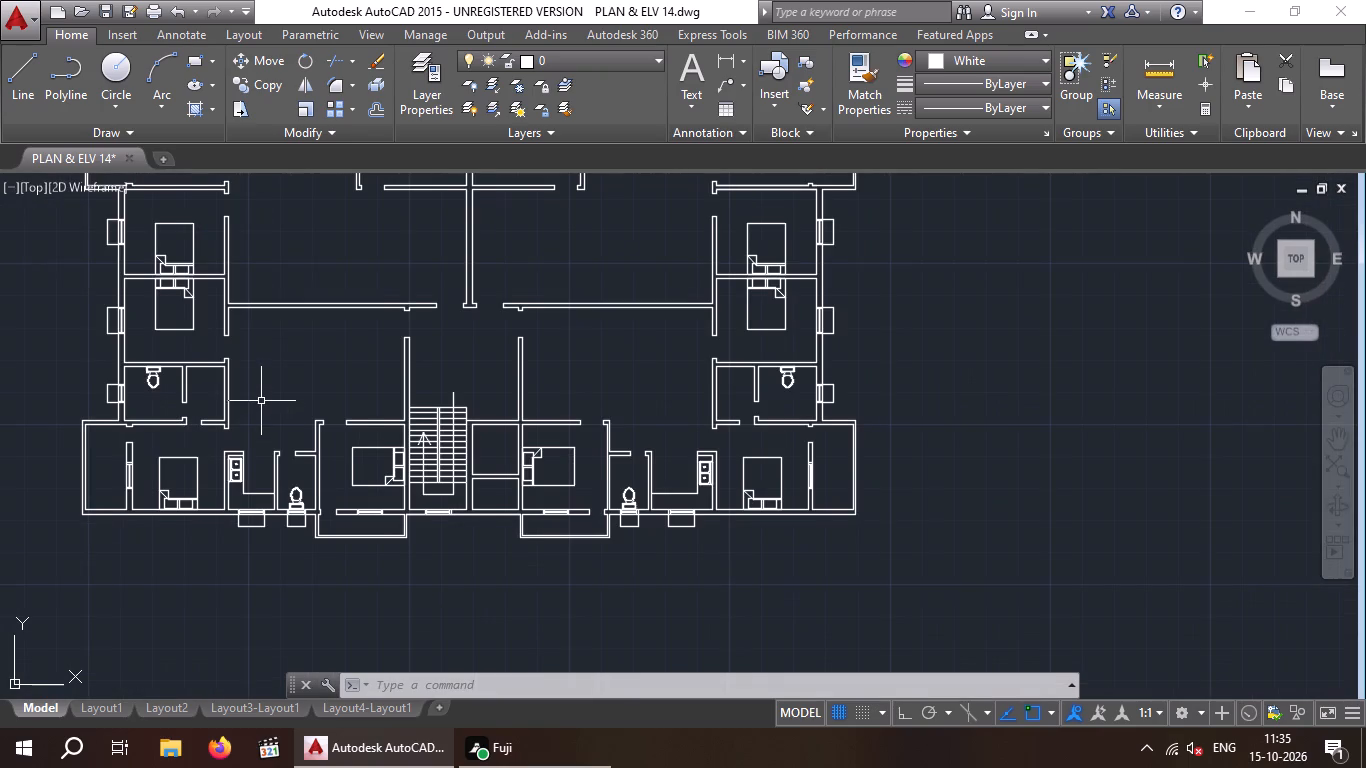
middle_click_drag(261, 401, 242, 394)
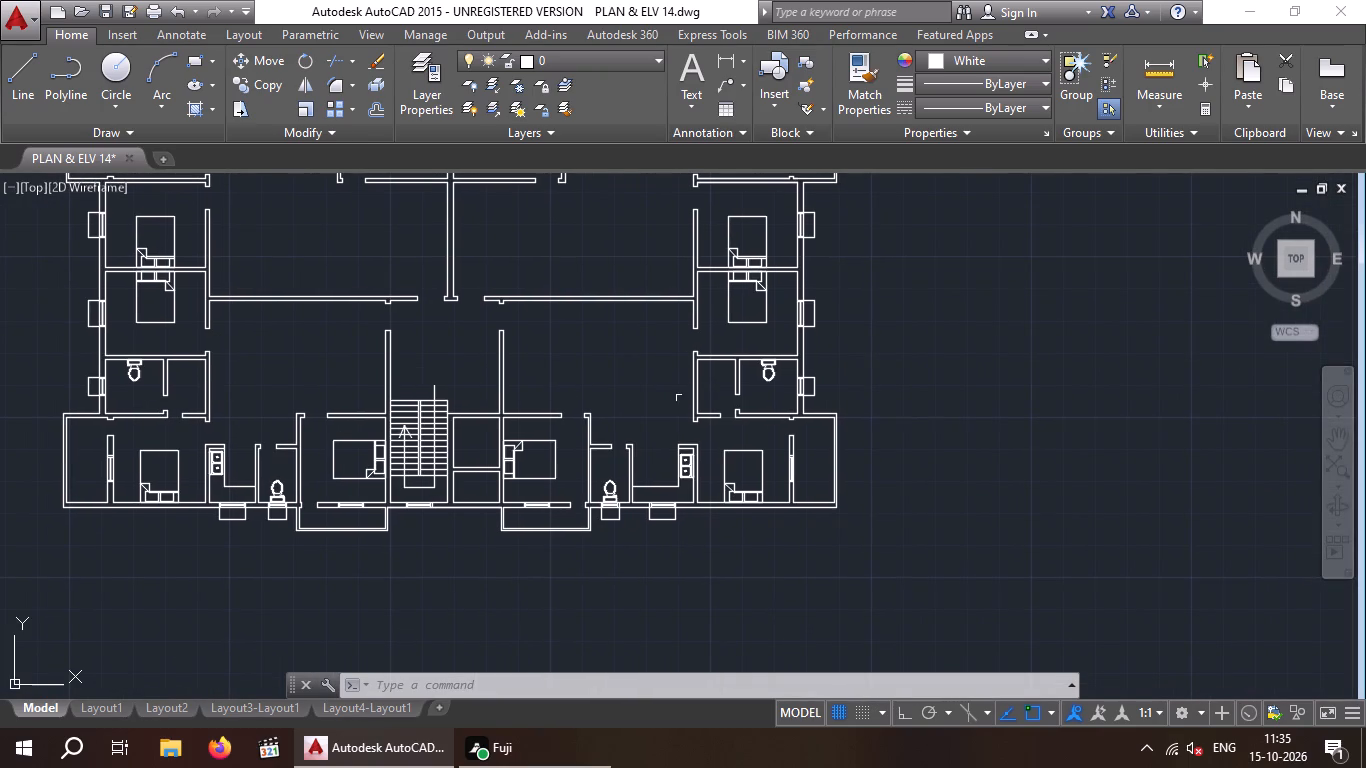
middle_click_drag(648, 378, 604, 521)
scroll(596, 533, "down", 1)
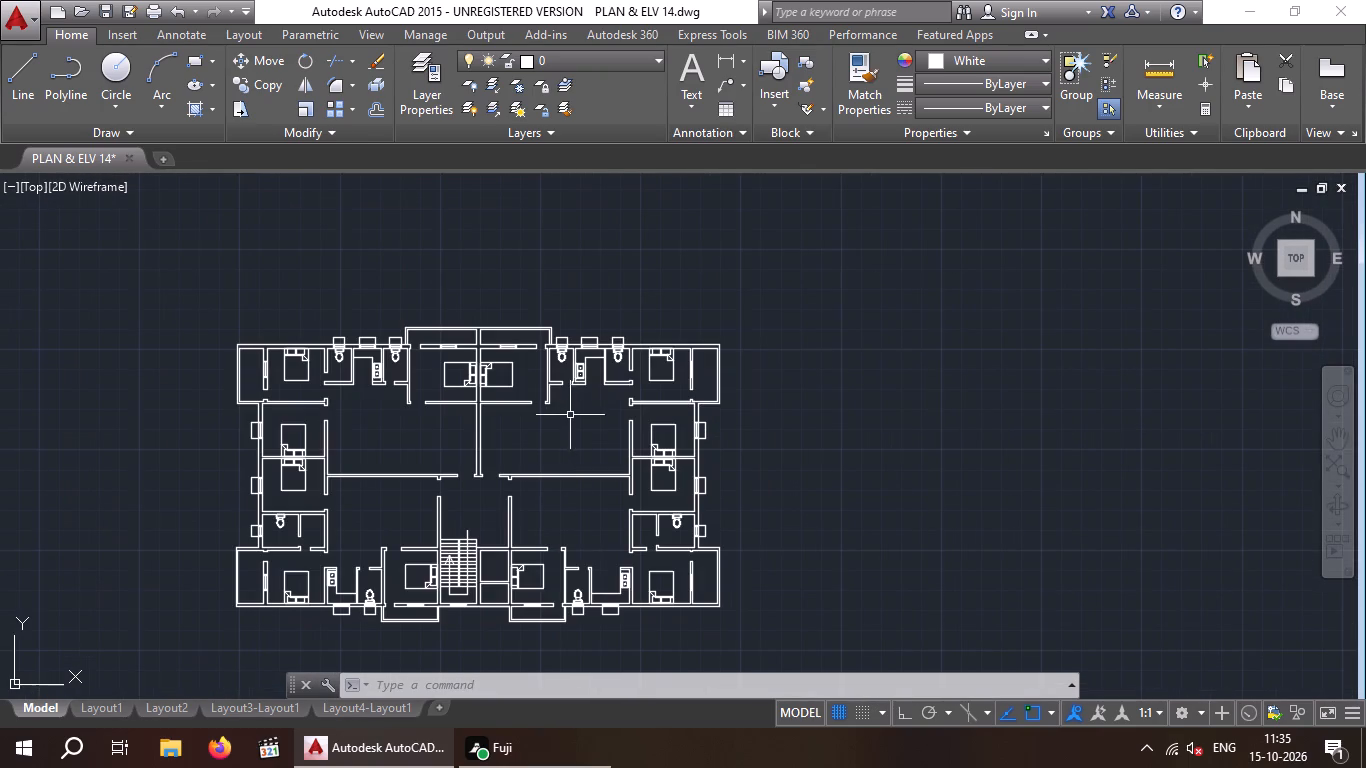
scroll(371, 415, "up", 2)
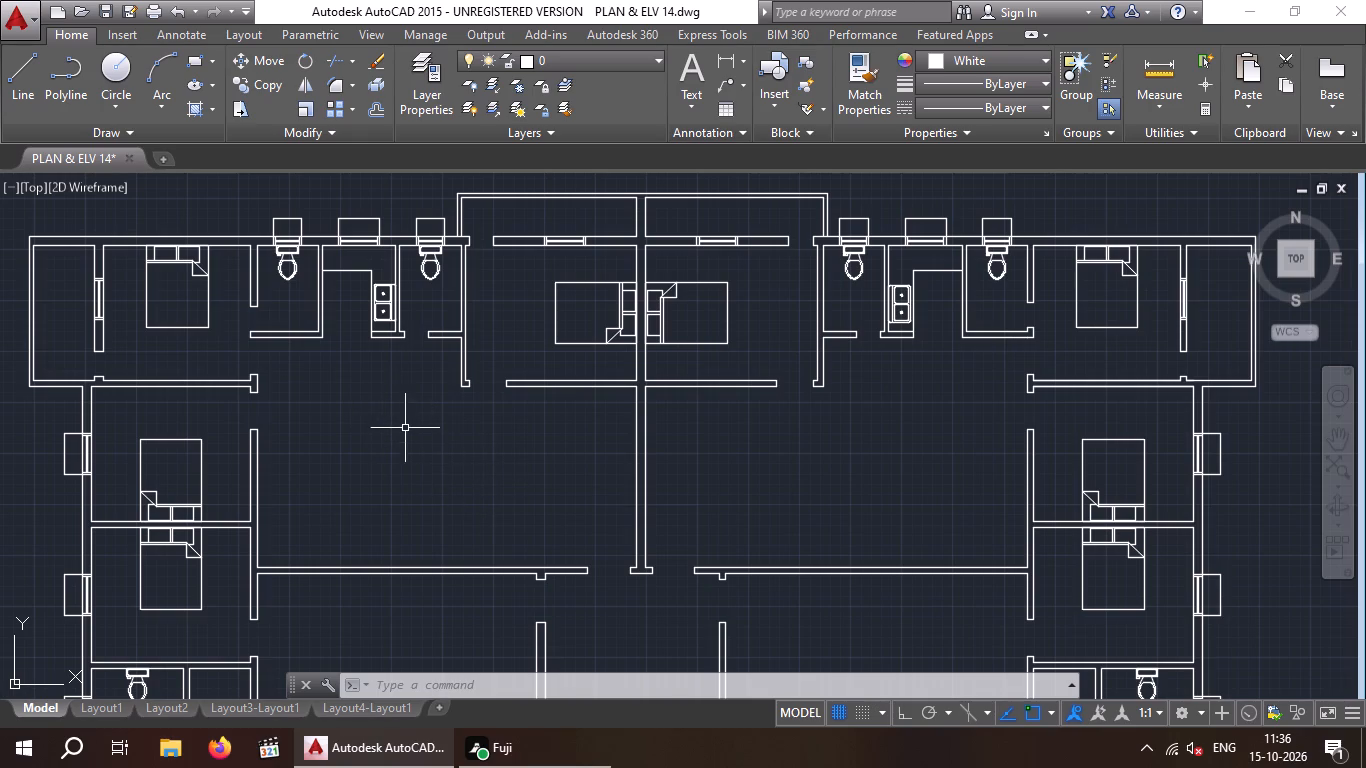
scroll(415, 405, "down", 1)
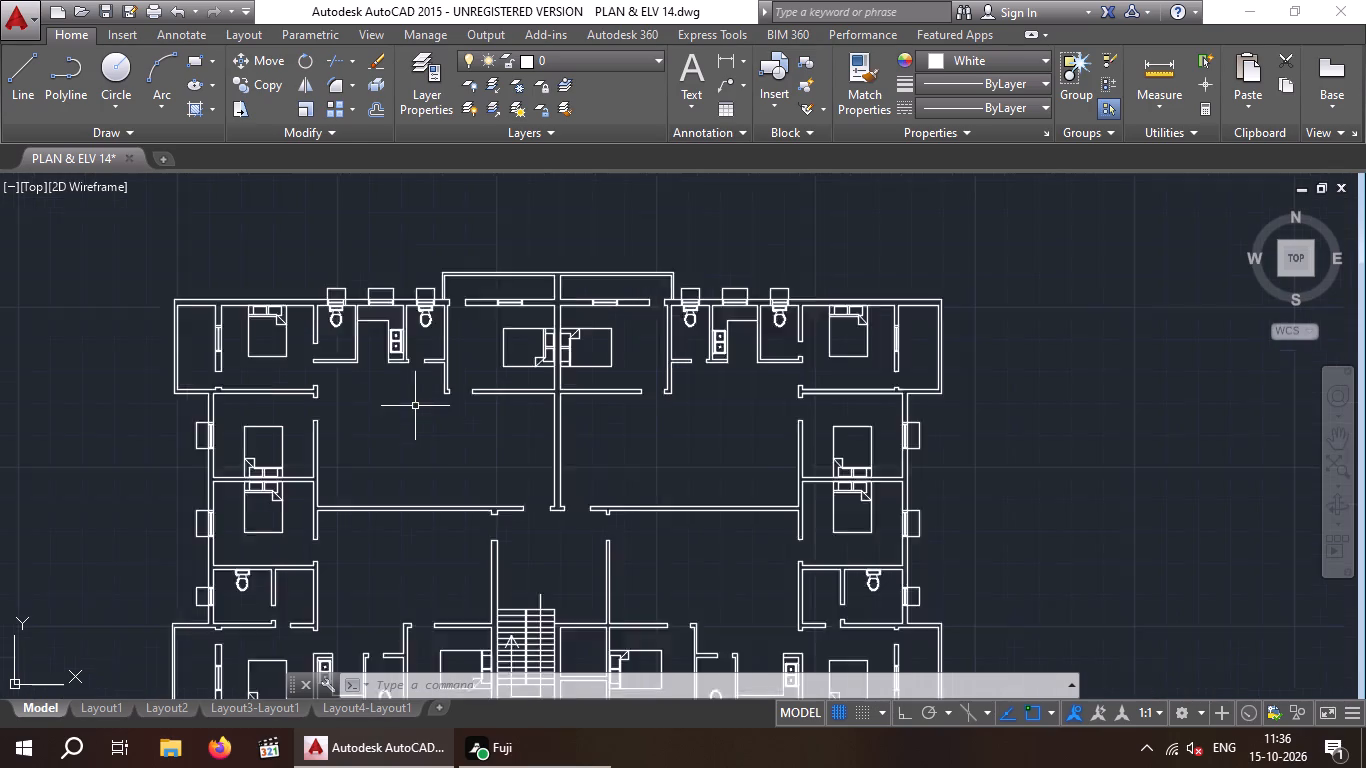
scroll(415, 407, "down", 1)
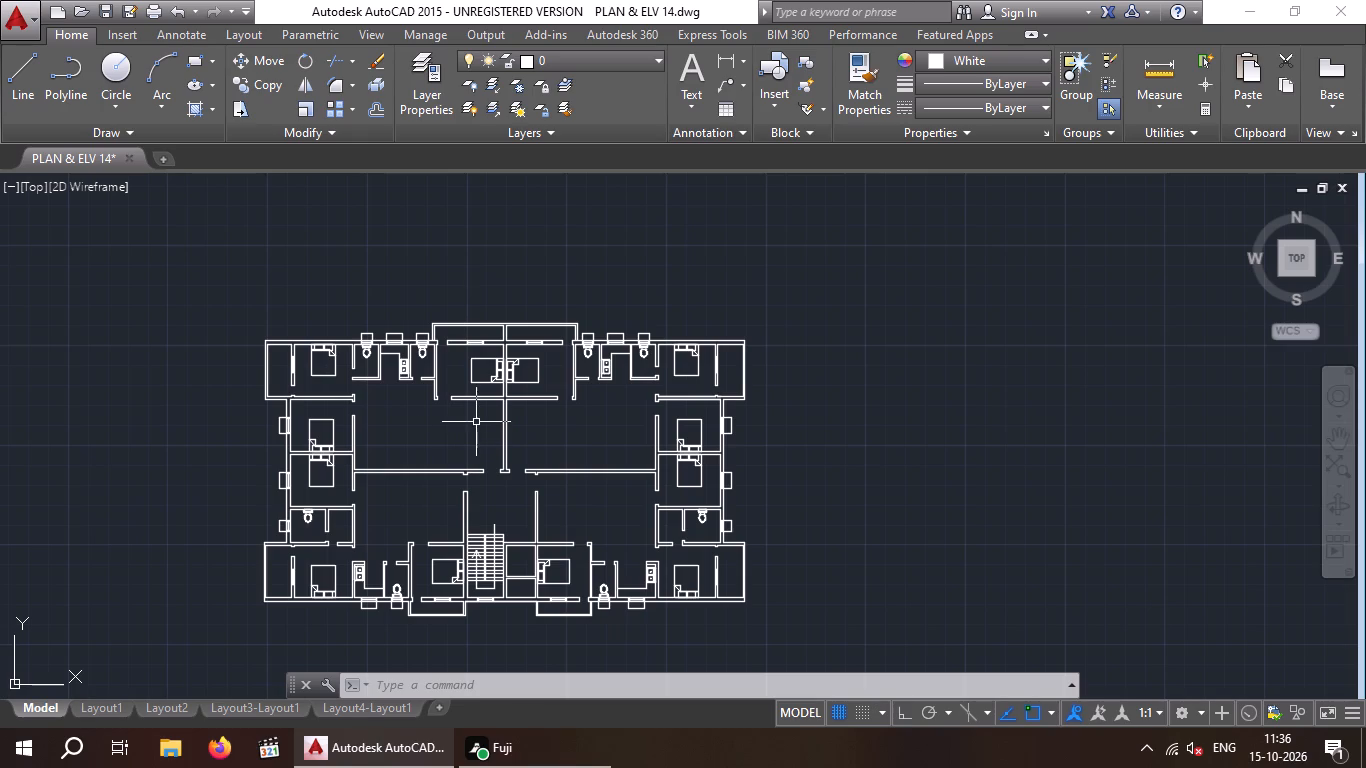
With Ortho on, rotate the copied dining table 270° about the midpoint of its south chair's outer edge.
scroll(207, 409, "down", 2)
scroll(126, 492, "up", 3)
middle_click_drag(135, 488, 430, 455)
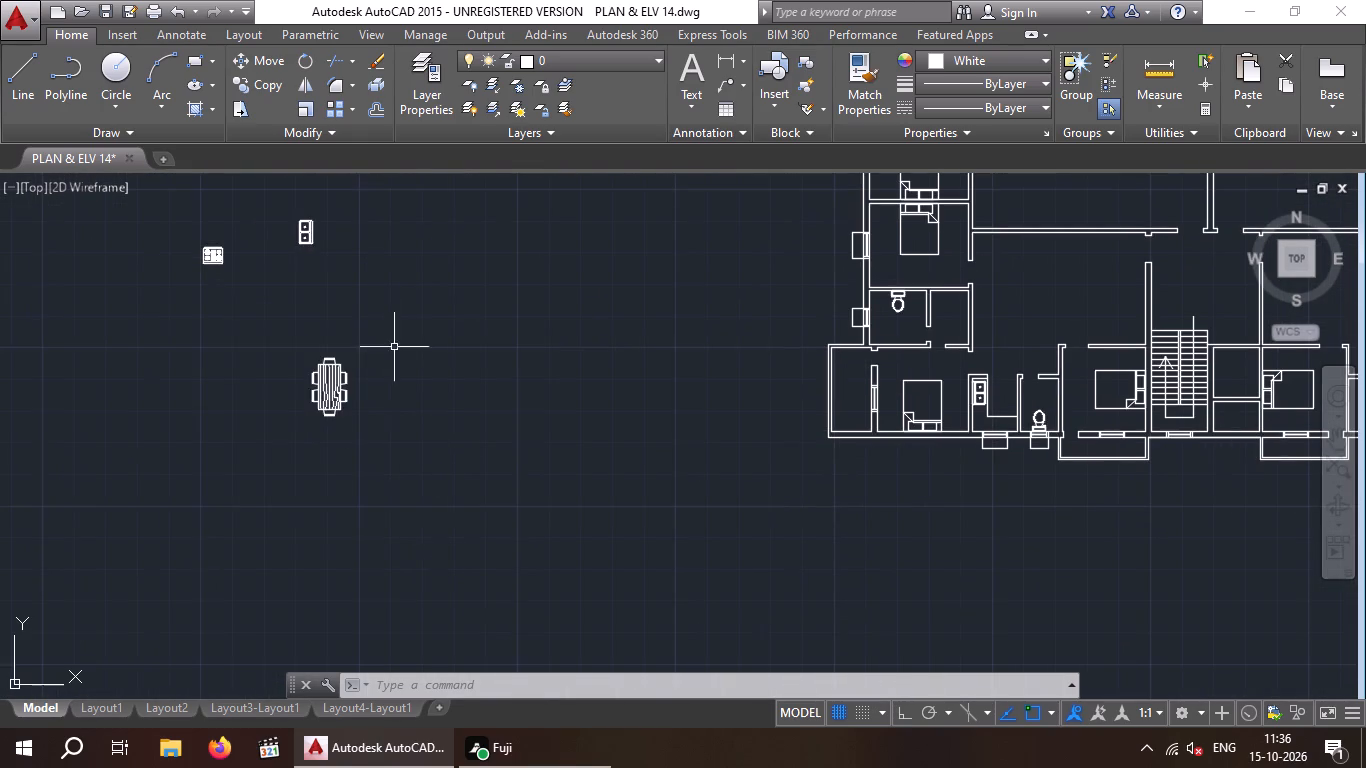
left_click_drag(398, 309, 398, 429)
left_click(236, 416)
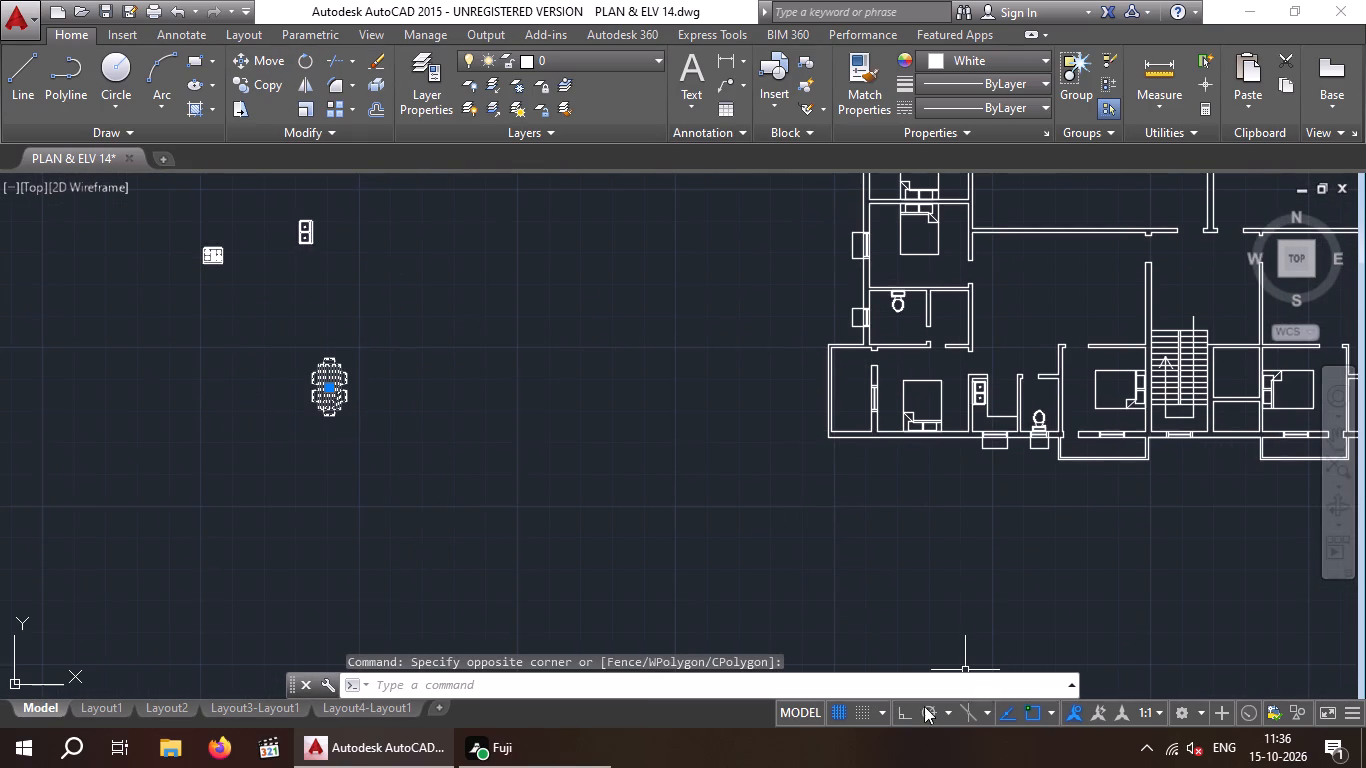
left_click(896, 710)
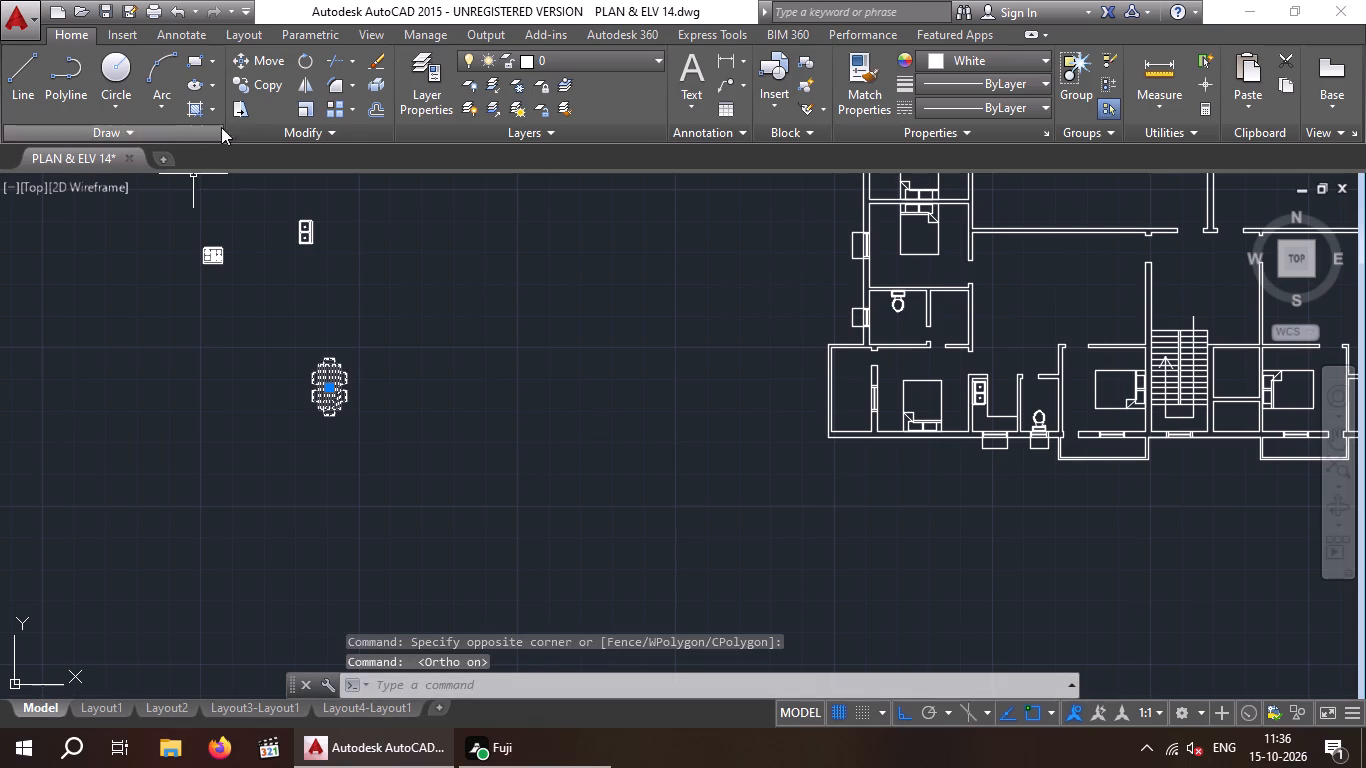
left_click(308, 52)
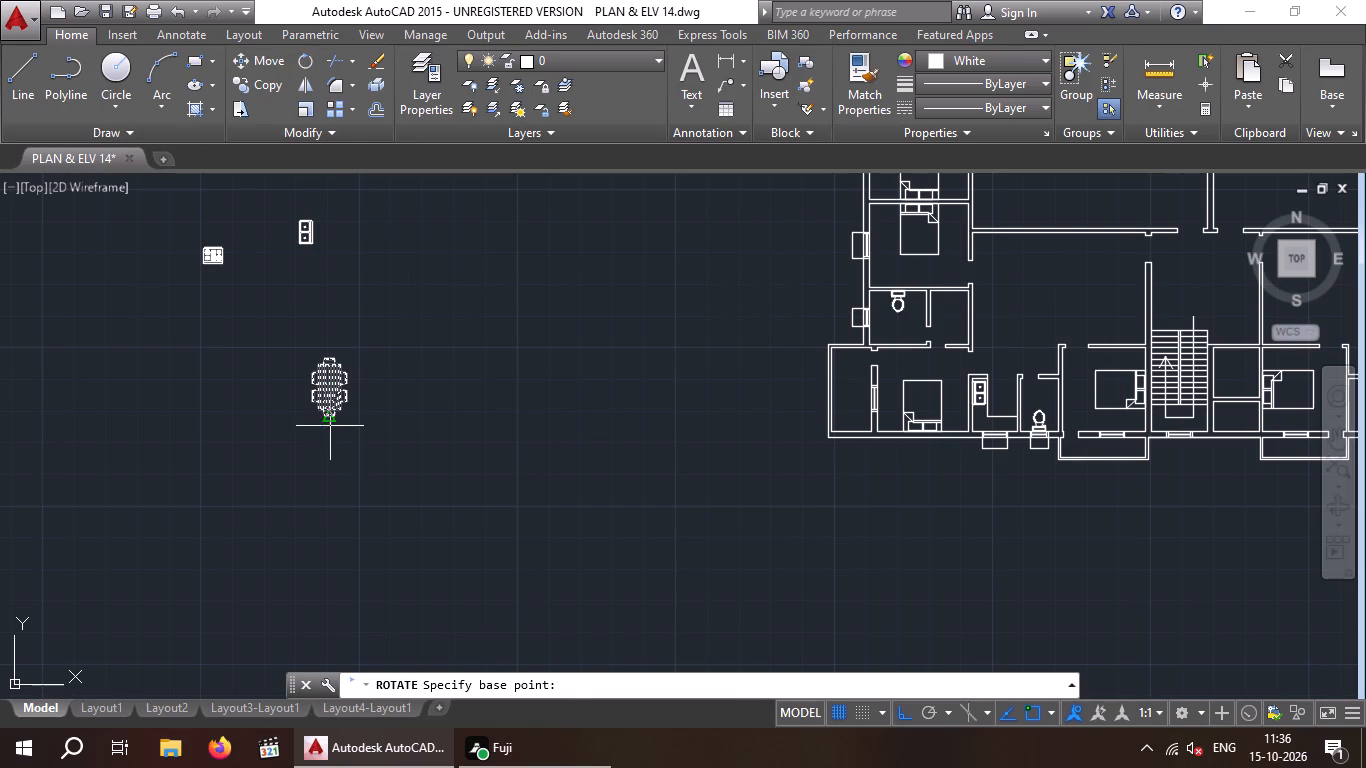
left_click_drag(330, 423, 397, 444)
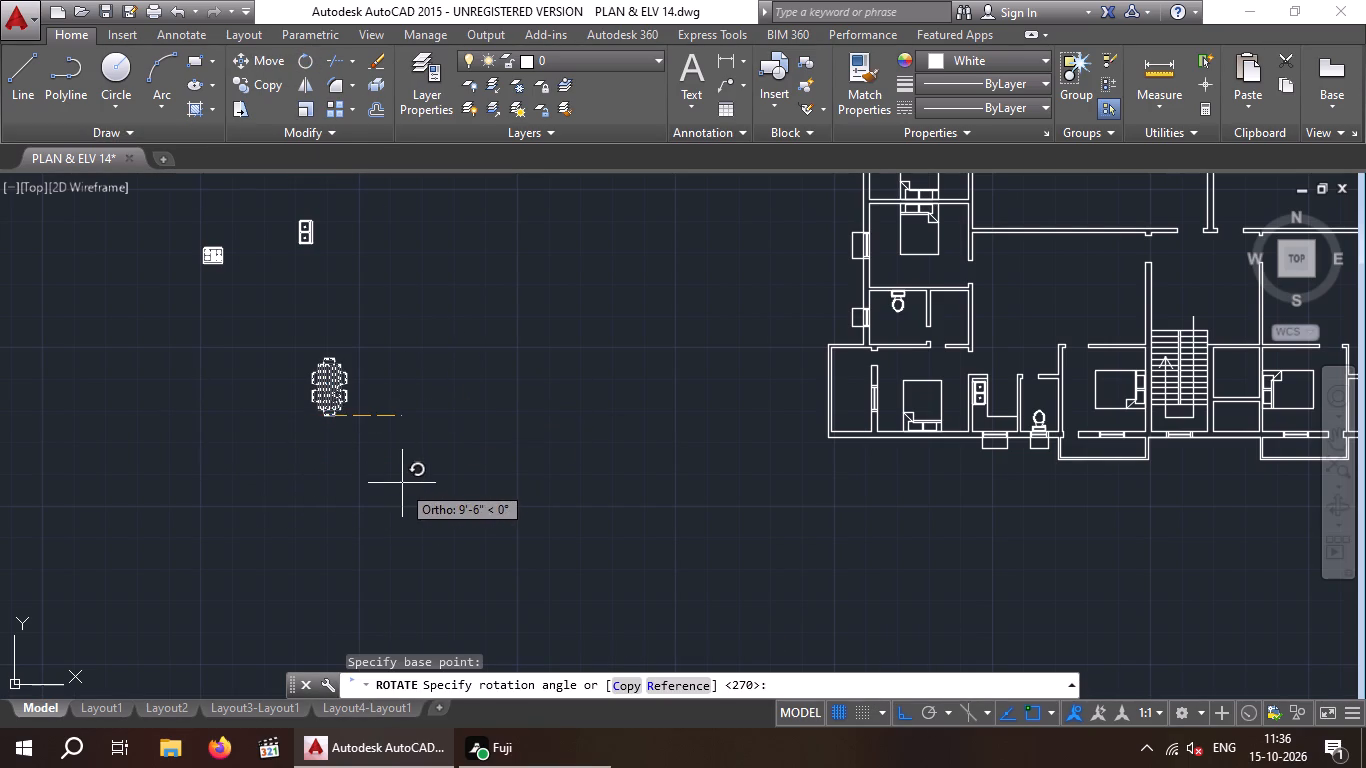
left_click(360, 497)
scroll(423, 430, "up", 2)
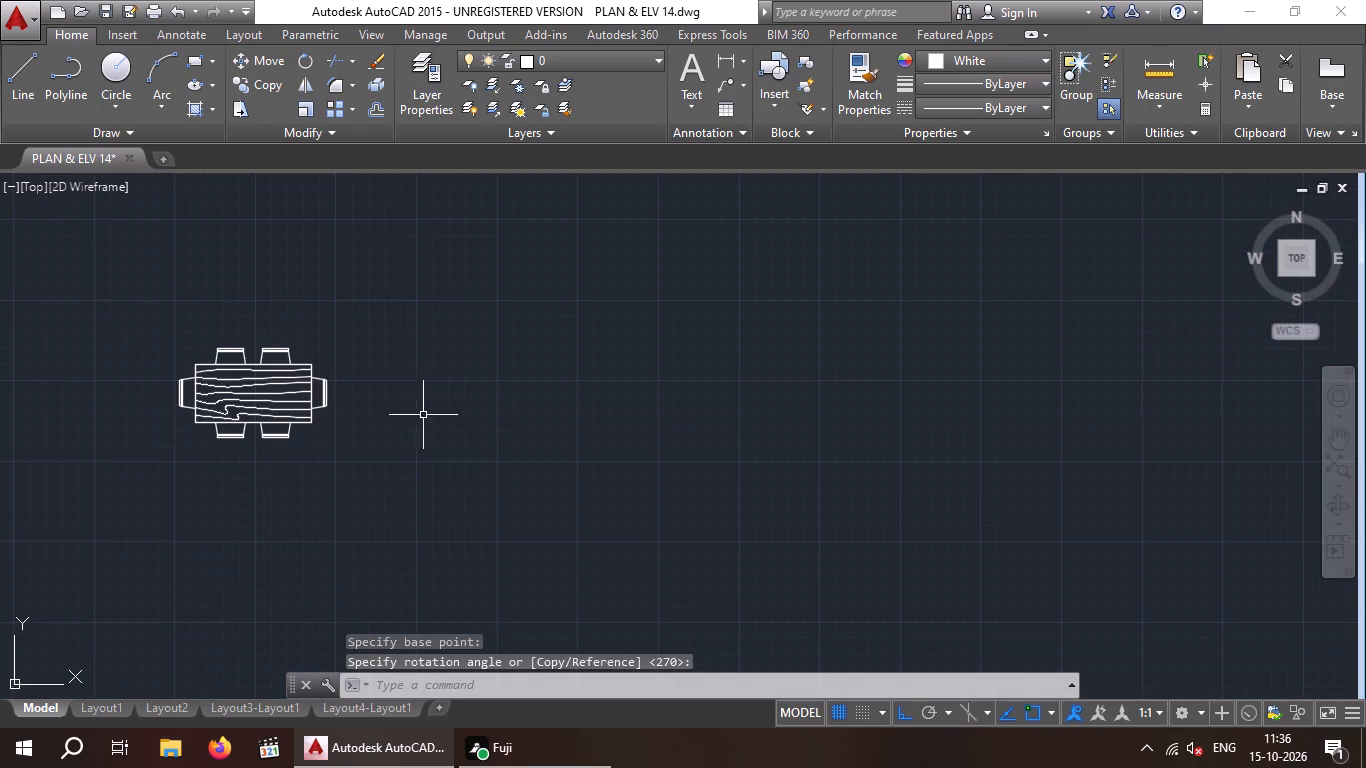
key("Escape")
key("Escape")
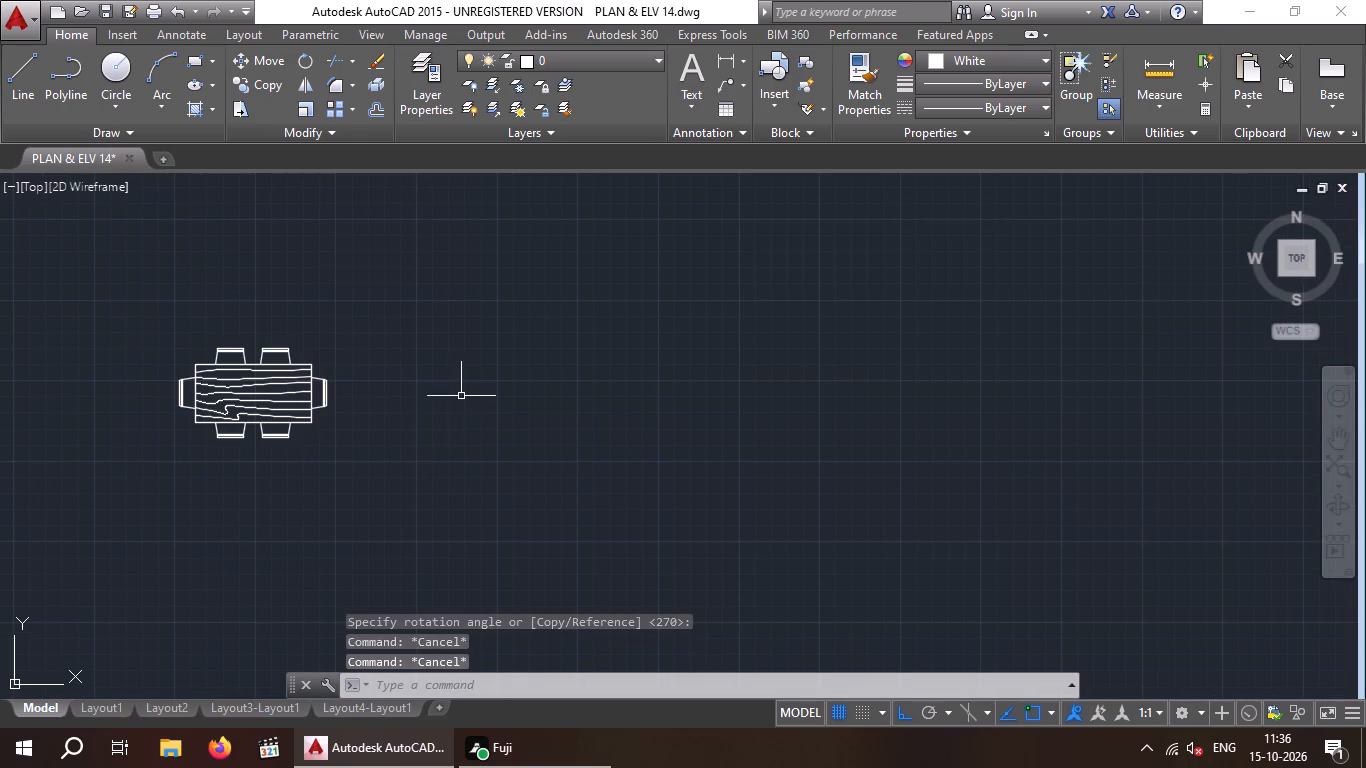
With Ortho off, copy the loose dining table, by its tabletop's centre, into the northwest apartment's living area below the kitchen.
left_click_drag(419, 313, 420, 402)
left_click_drag(48, 495, 62, 491)
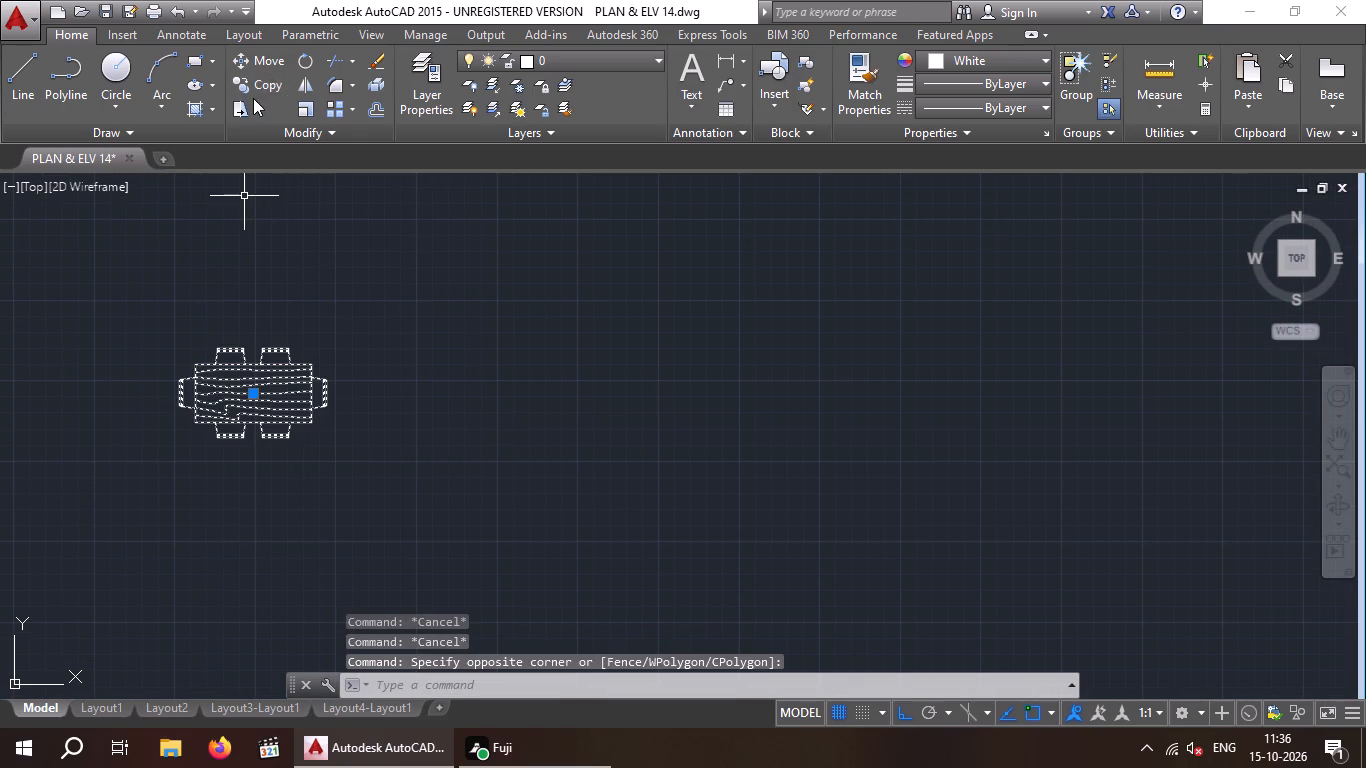
left_click(262, 86)
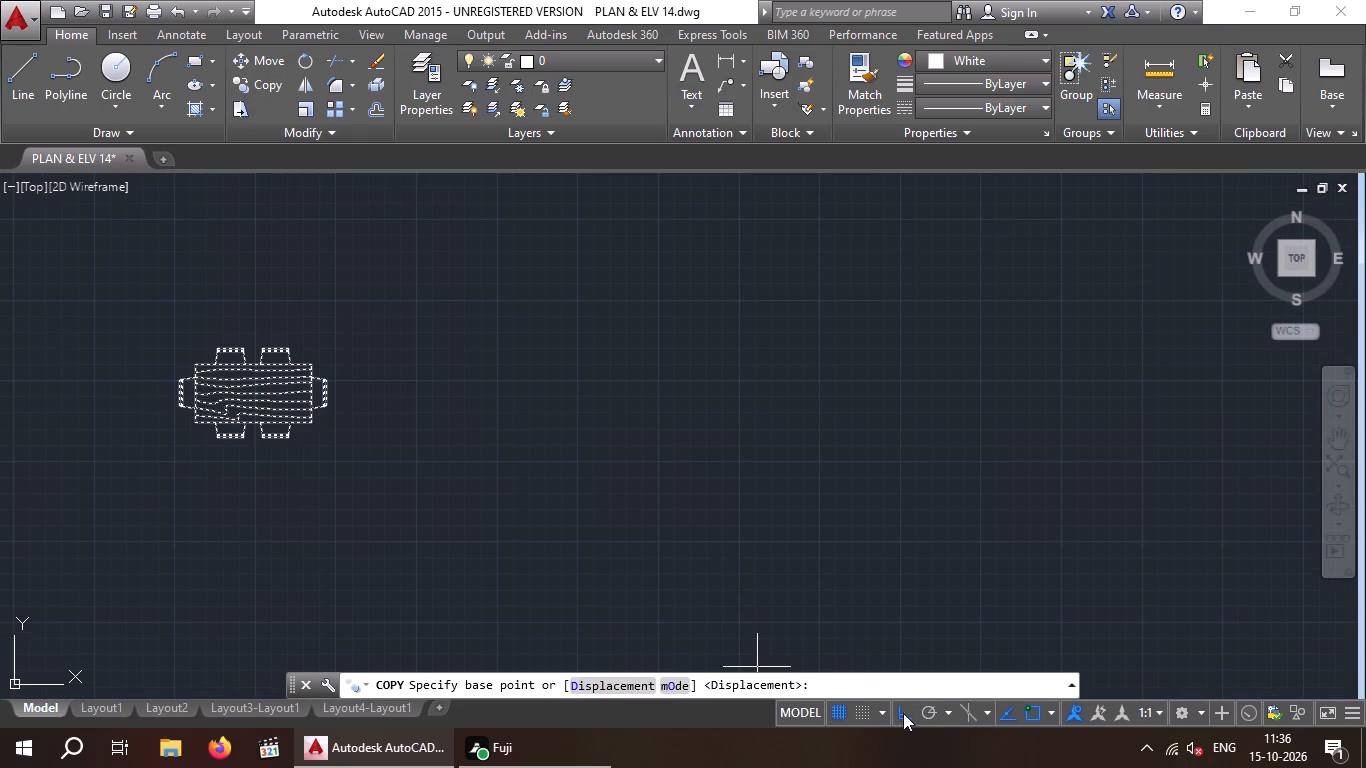
left_click(903, 707)
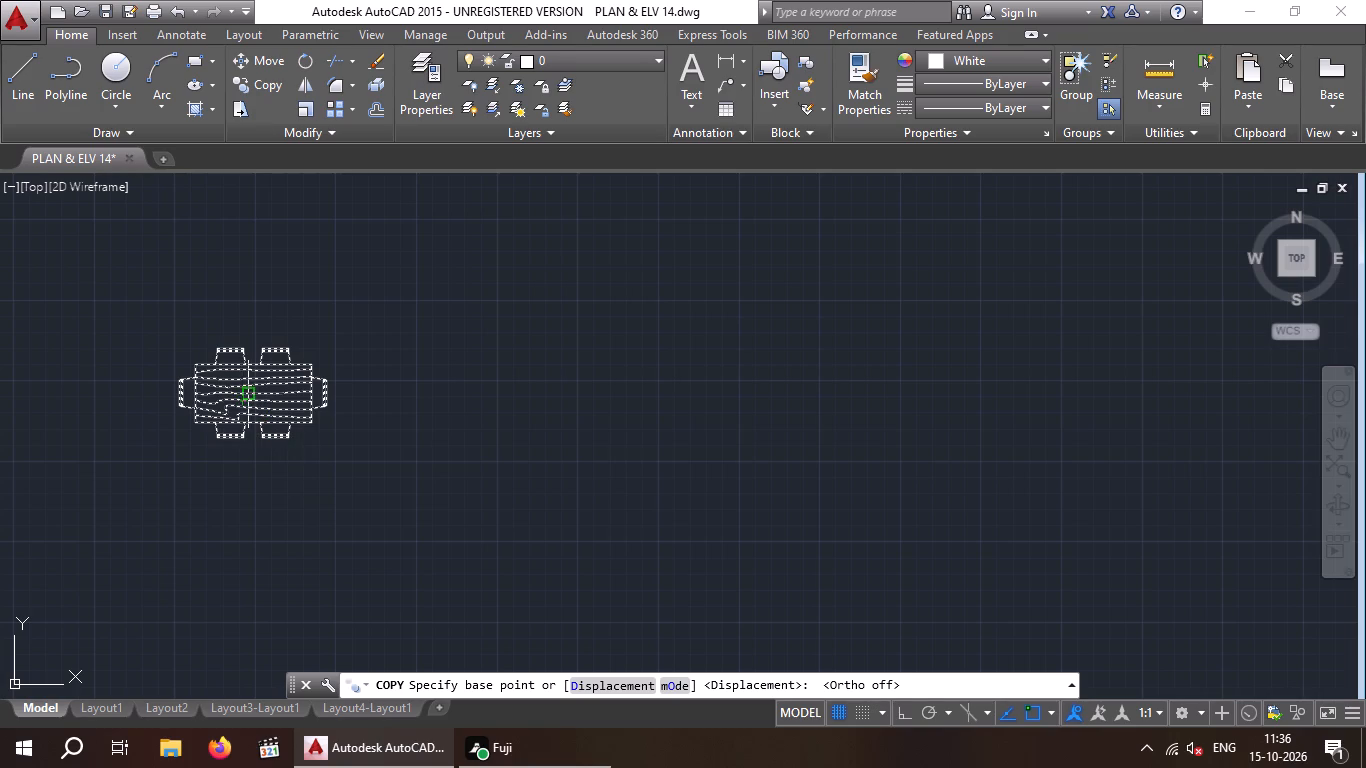
scroll(261, 395, "up", 1)
left_click(254, 395)
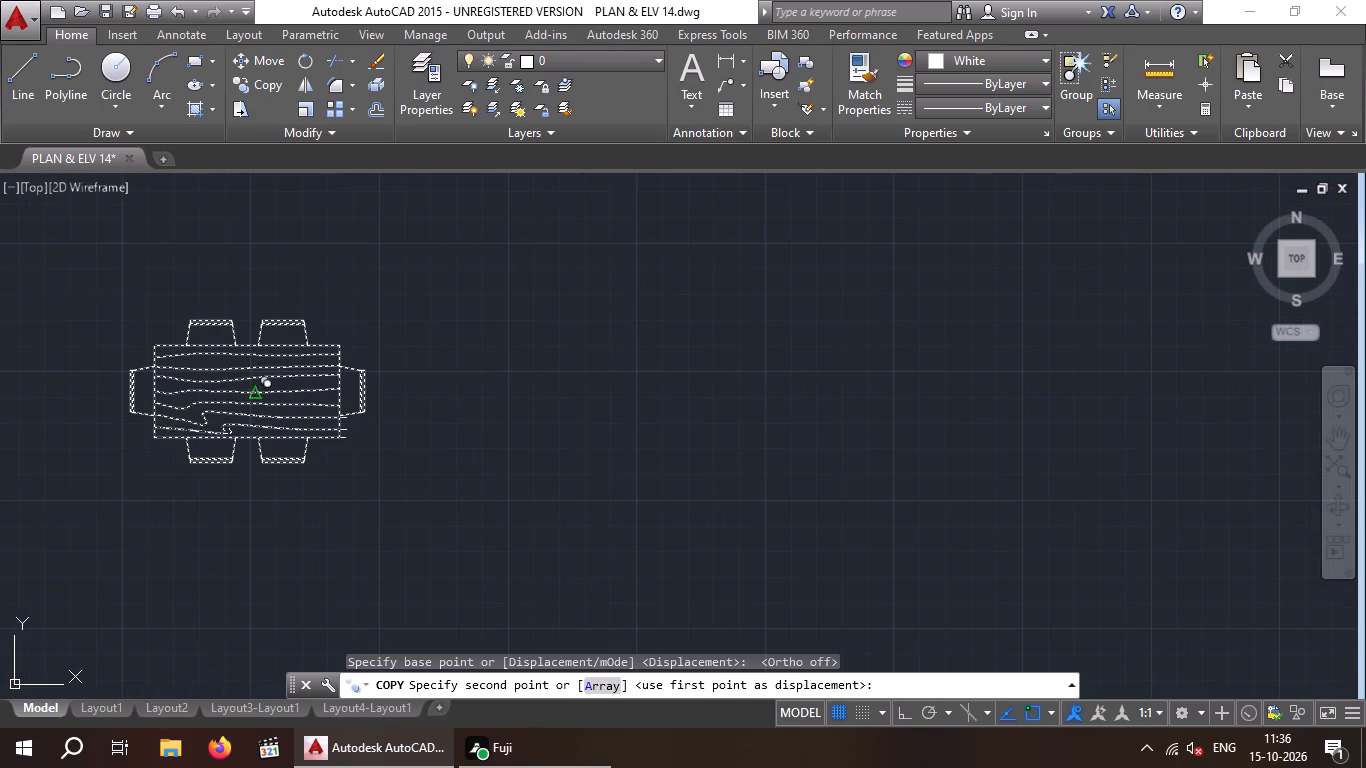
scroll(364, 385, "down", 4)
scroll(544, 397, "down", 2)
middle_click_drag(544, 396, 426, 512)
scroll(528, 456, "up", 3)
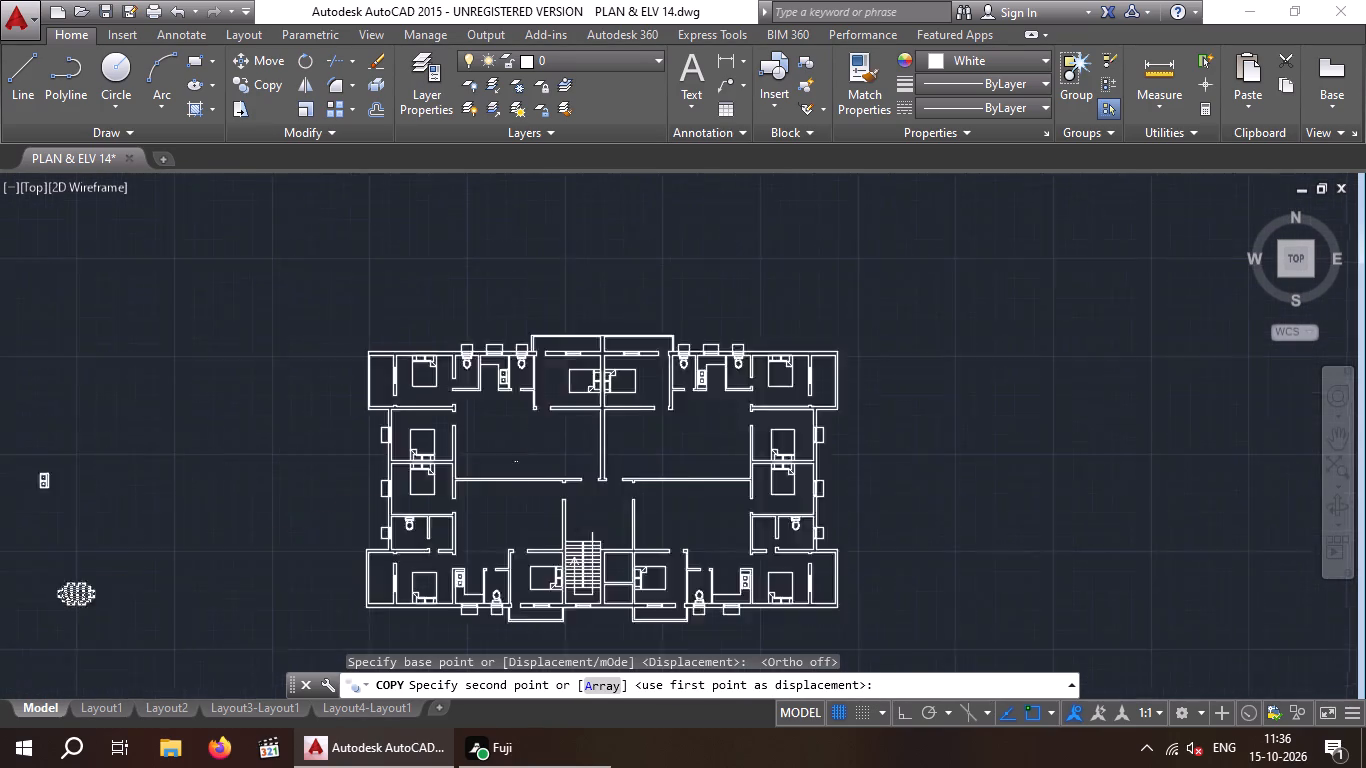
scroll(498, 424, "up", 2)
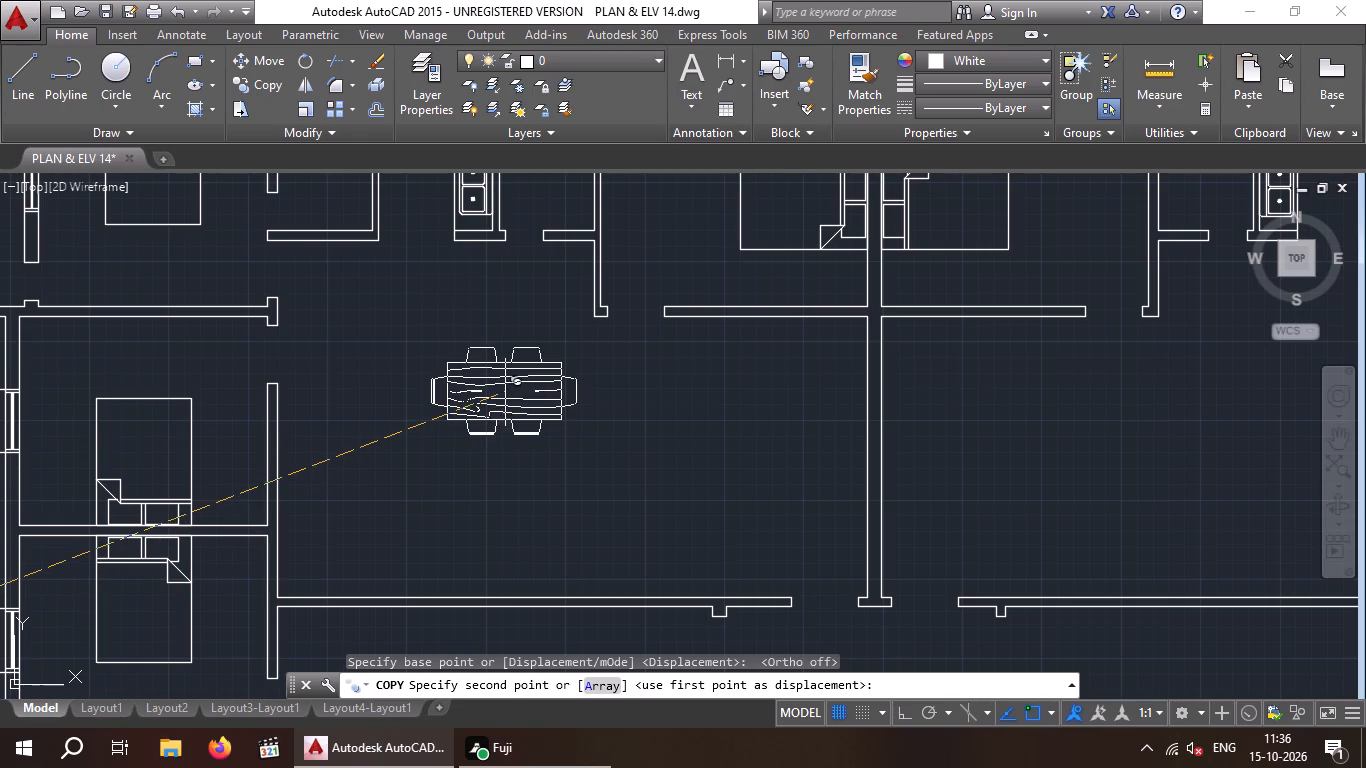
left_click(505, 392)
Place another copy of the horizontal dining table in the northeast apartment's living area, in line with the northwest one.
scroll(714, 395, "down", 1)
middle_click_drag(690, 394, 459, 390)
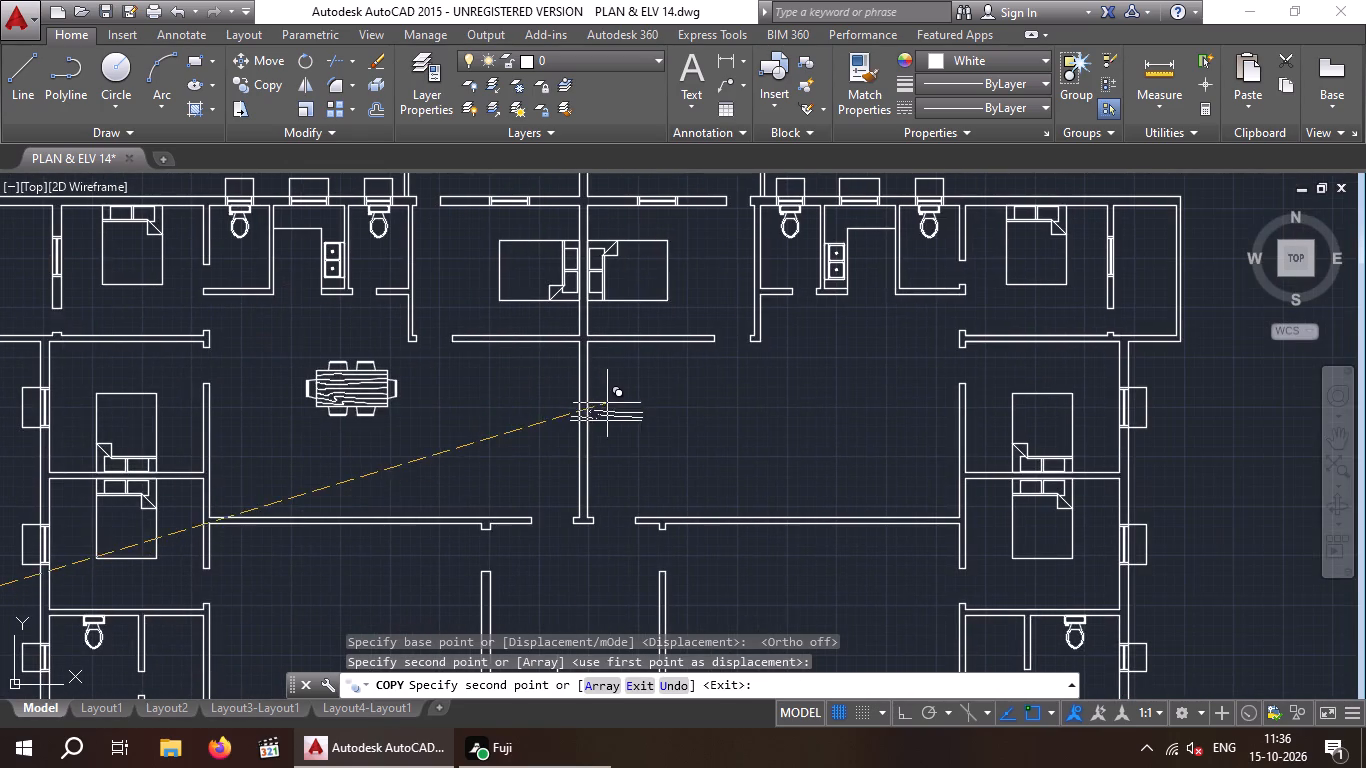
scroll(674, 392, "up", 1)
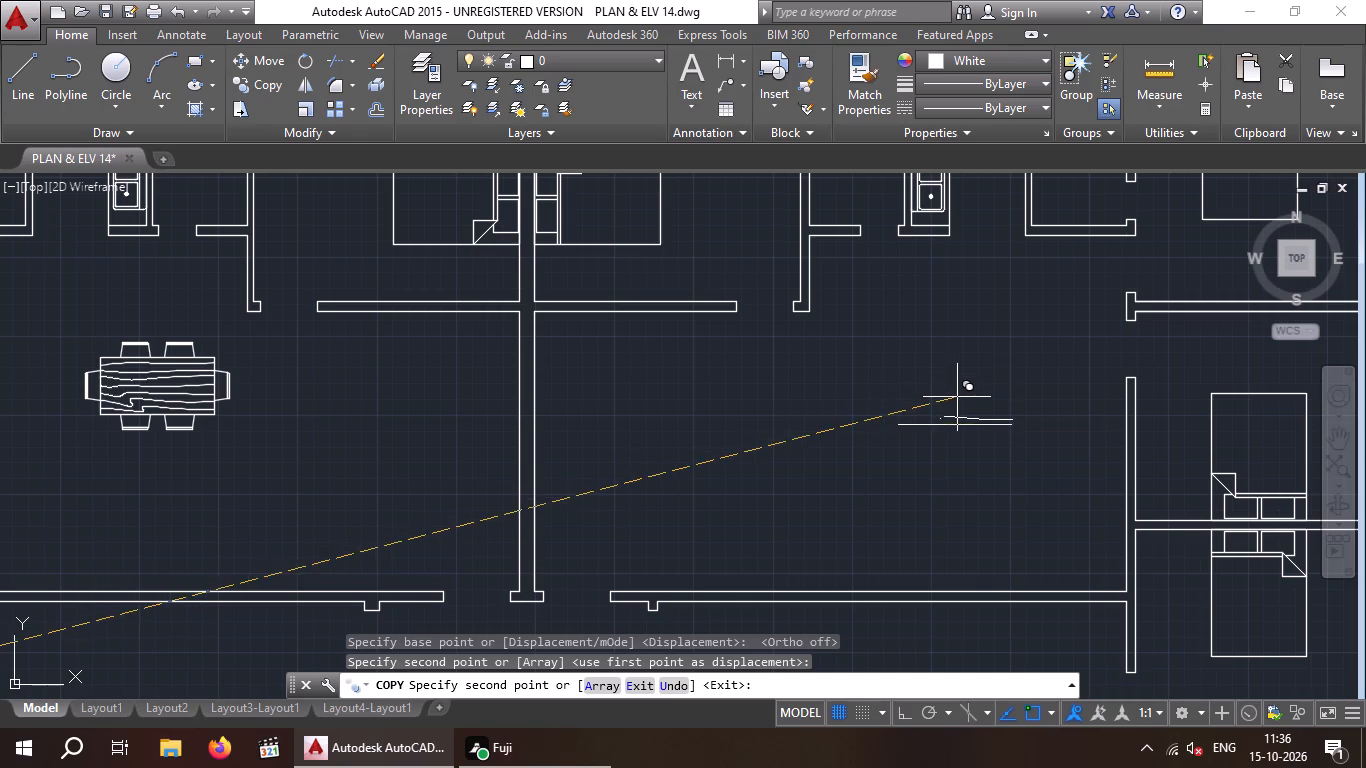
left_click(961, 386)
scroll(954, 409, "down", 2)
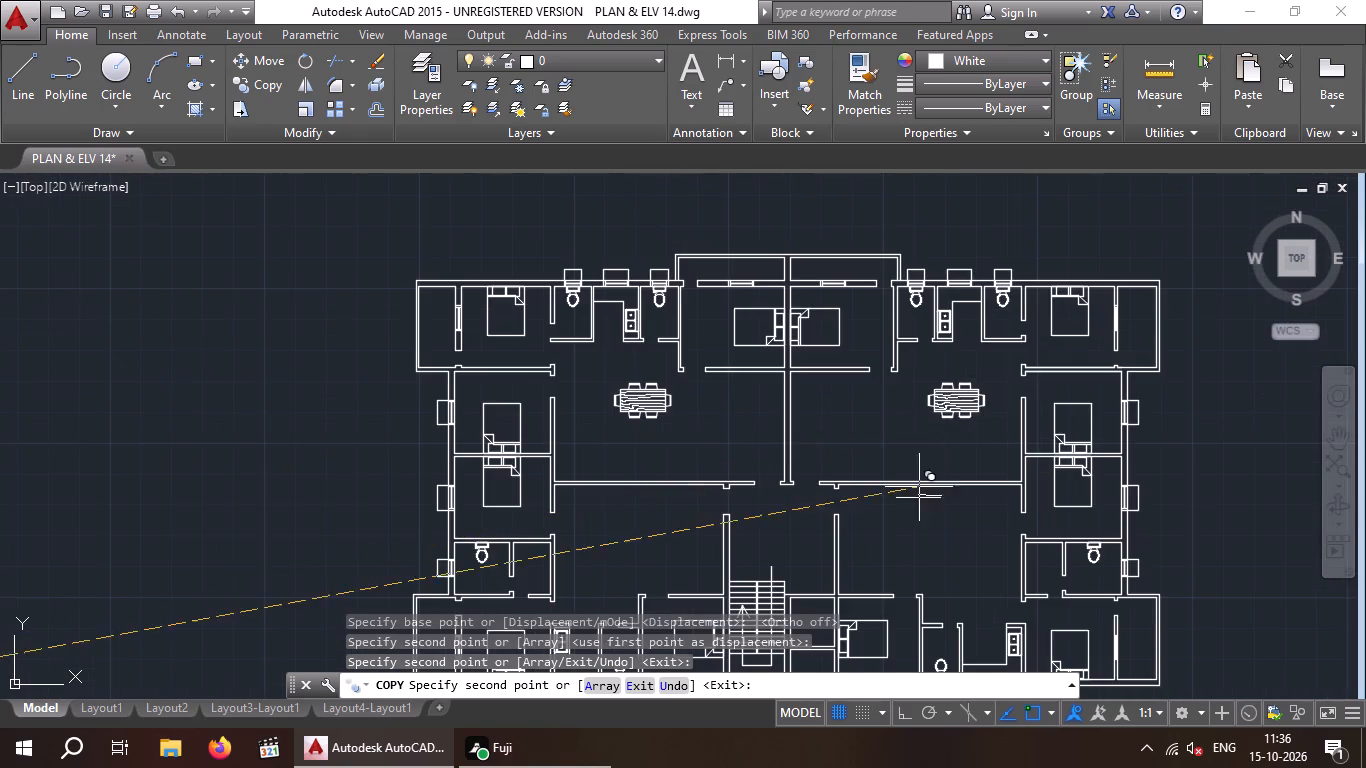
middle_click_drag(902, 482, 876, 326)
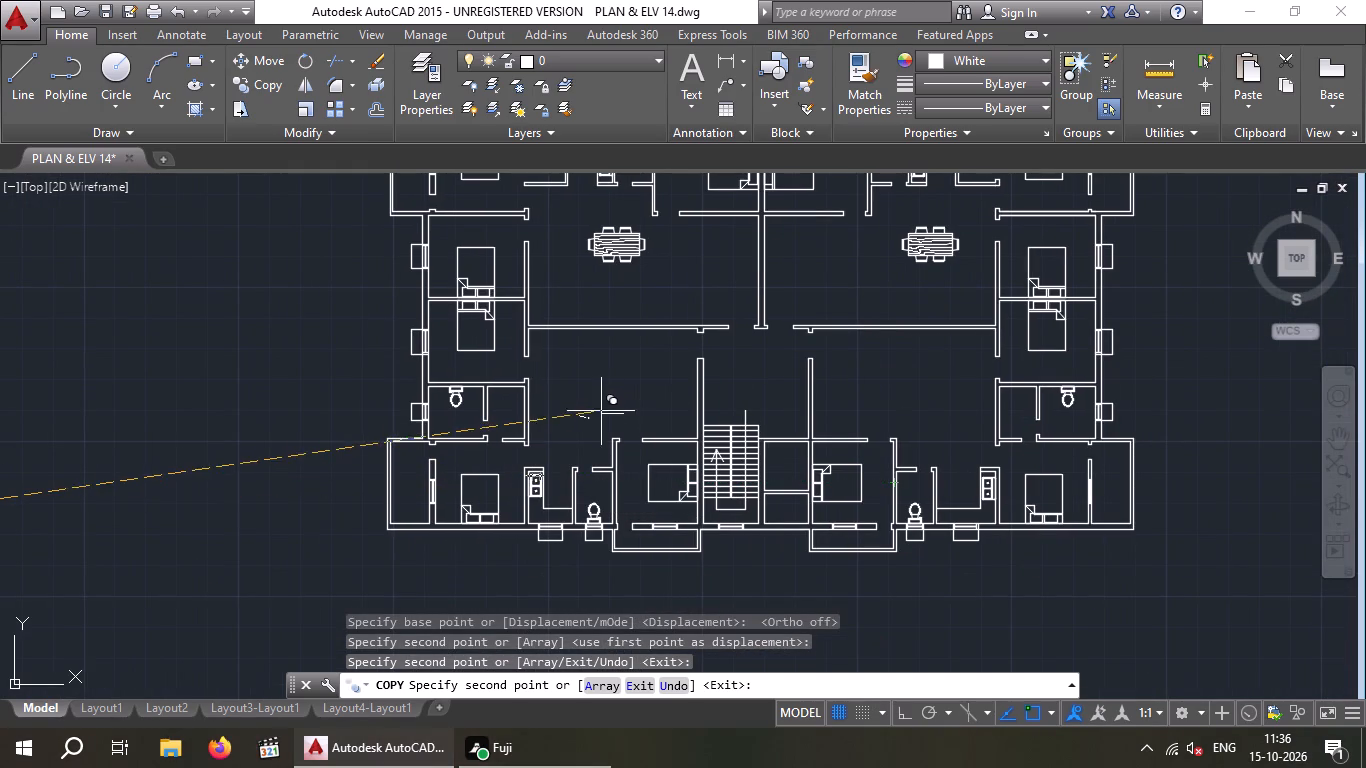
scroll(557, 422, "up", 2)
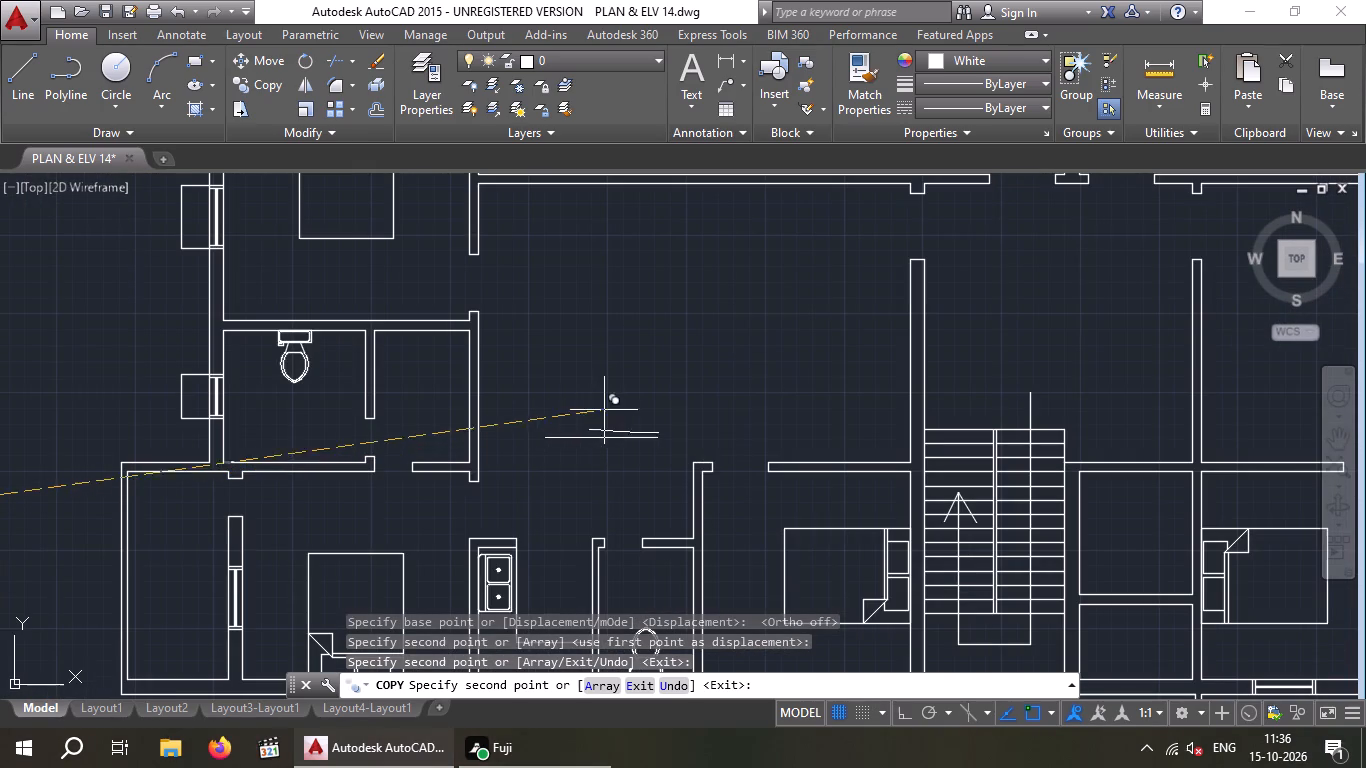
key("Escape")
With Ortho on, rotate the loose dining table southwest of the plan 270° about its east chair's outer edge.
scroll(35, 400, "down", 3)
middle_click_drag(61, 395, 251, 389)
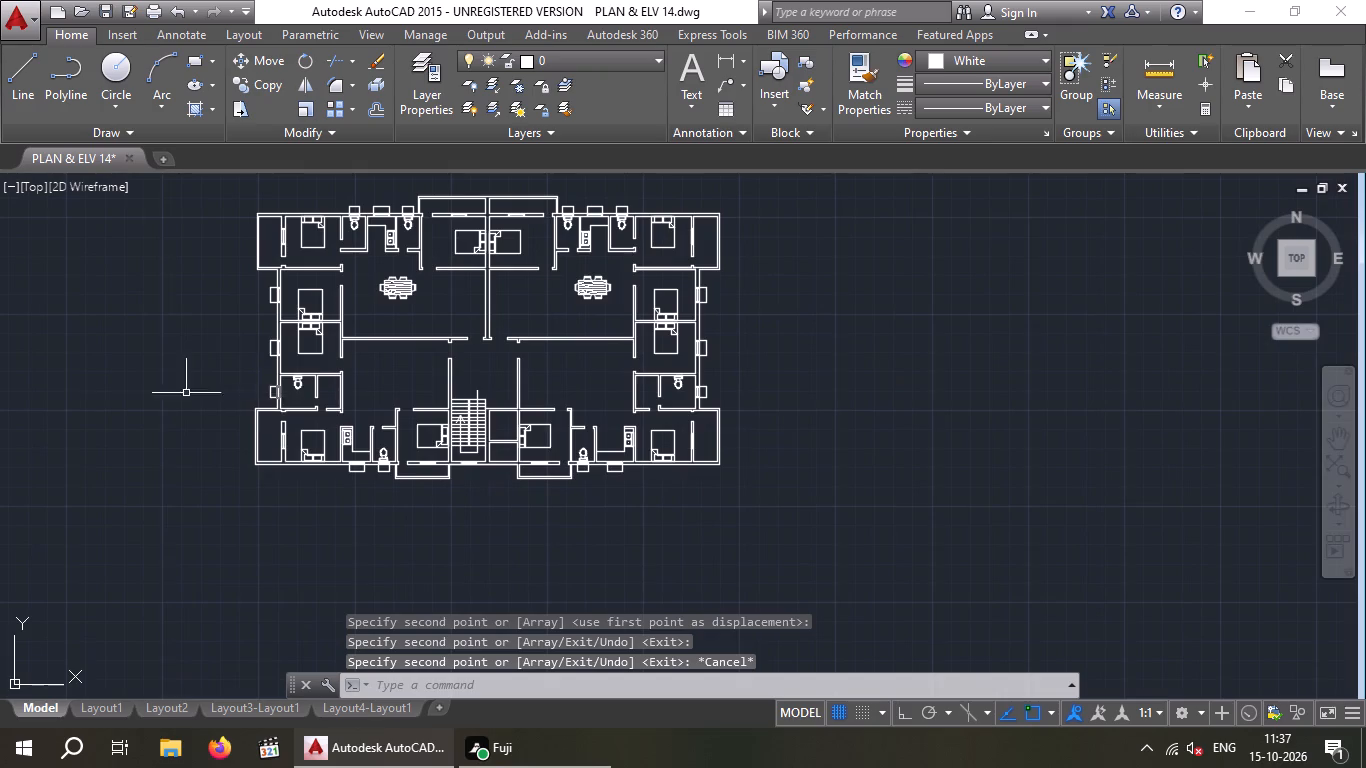
middle_click_drag(107, 393, 309, 385)
left_click_drag(159, 404, 293, 455)
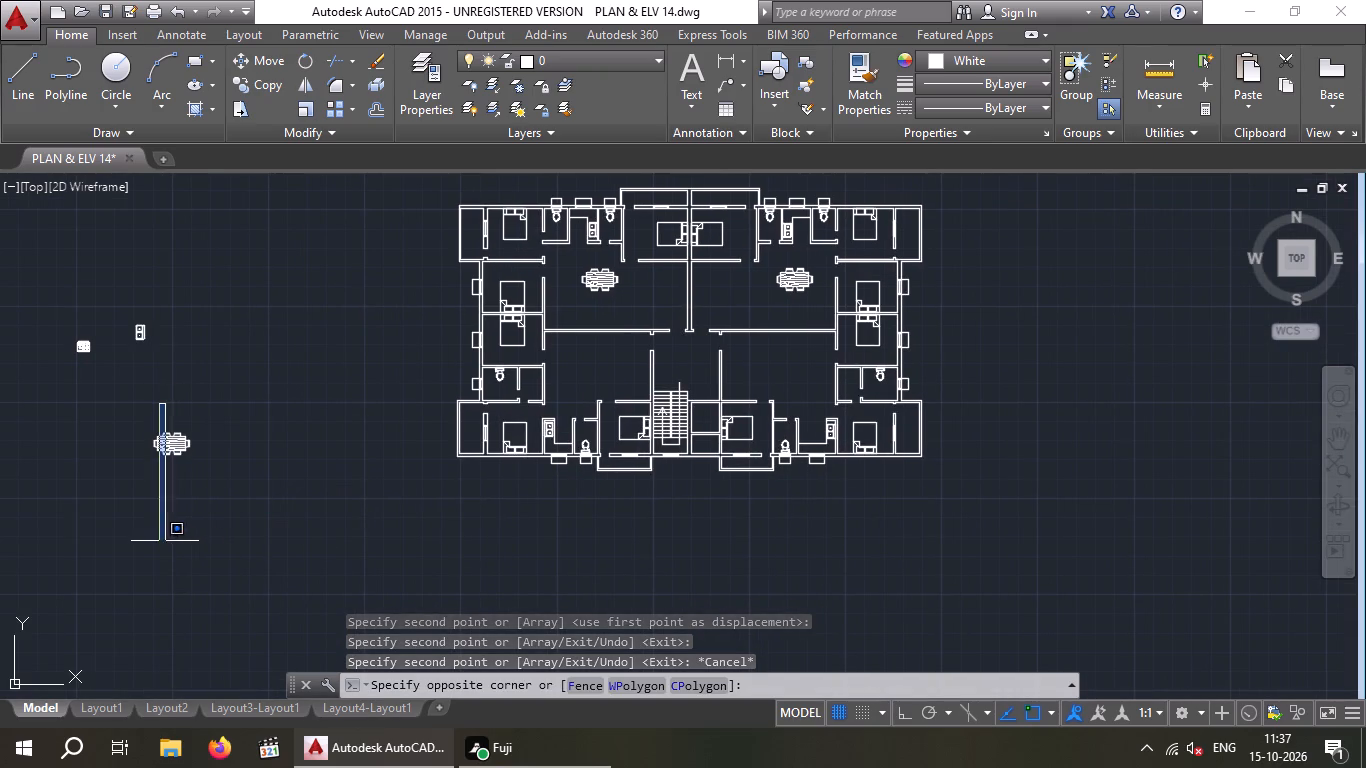
left_click(231, 527)
left_click_drag(340, 451, 259, 464)
left_click(70, 432)
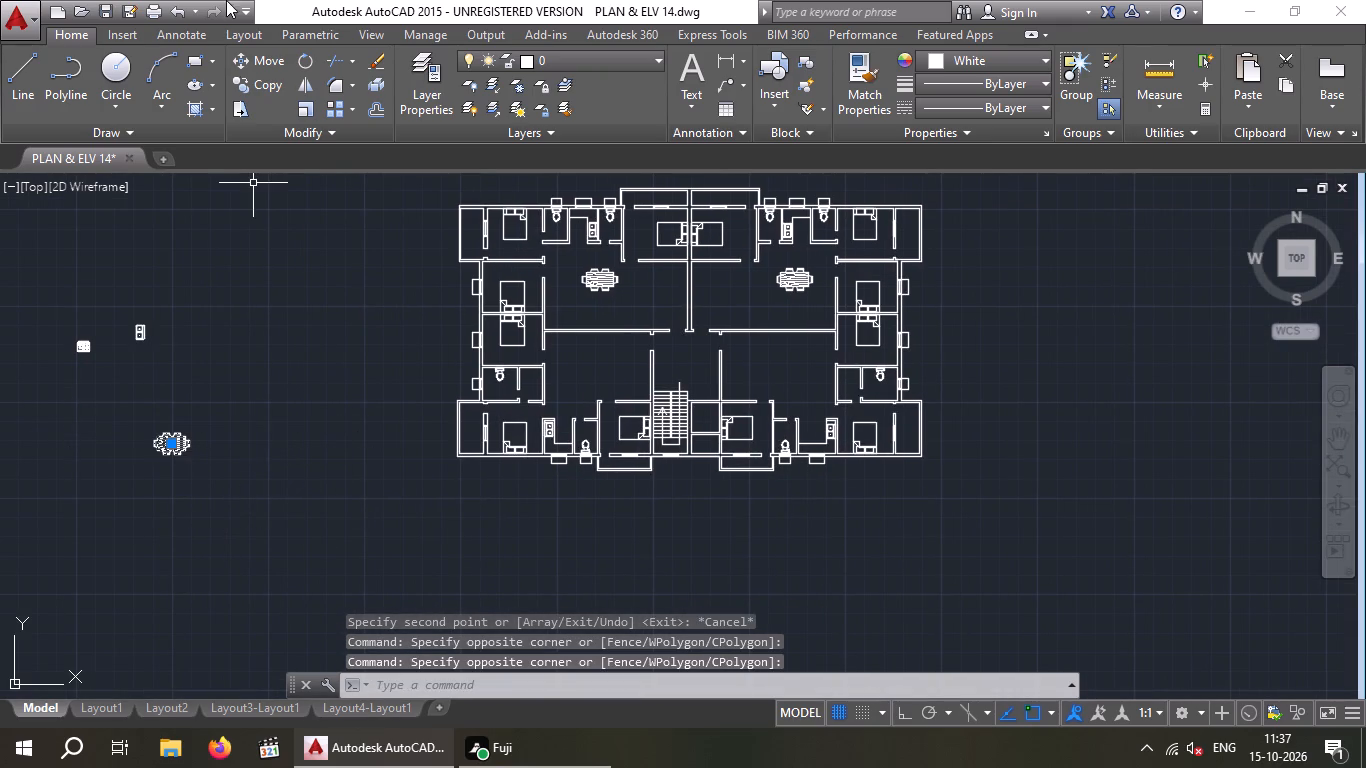
left_click(310, 59)
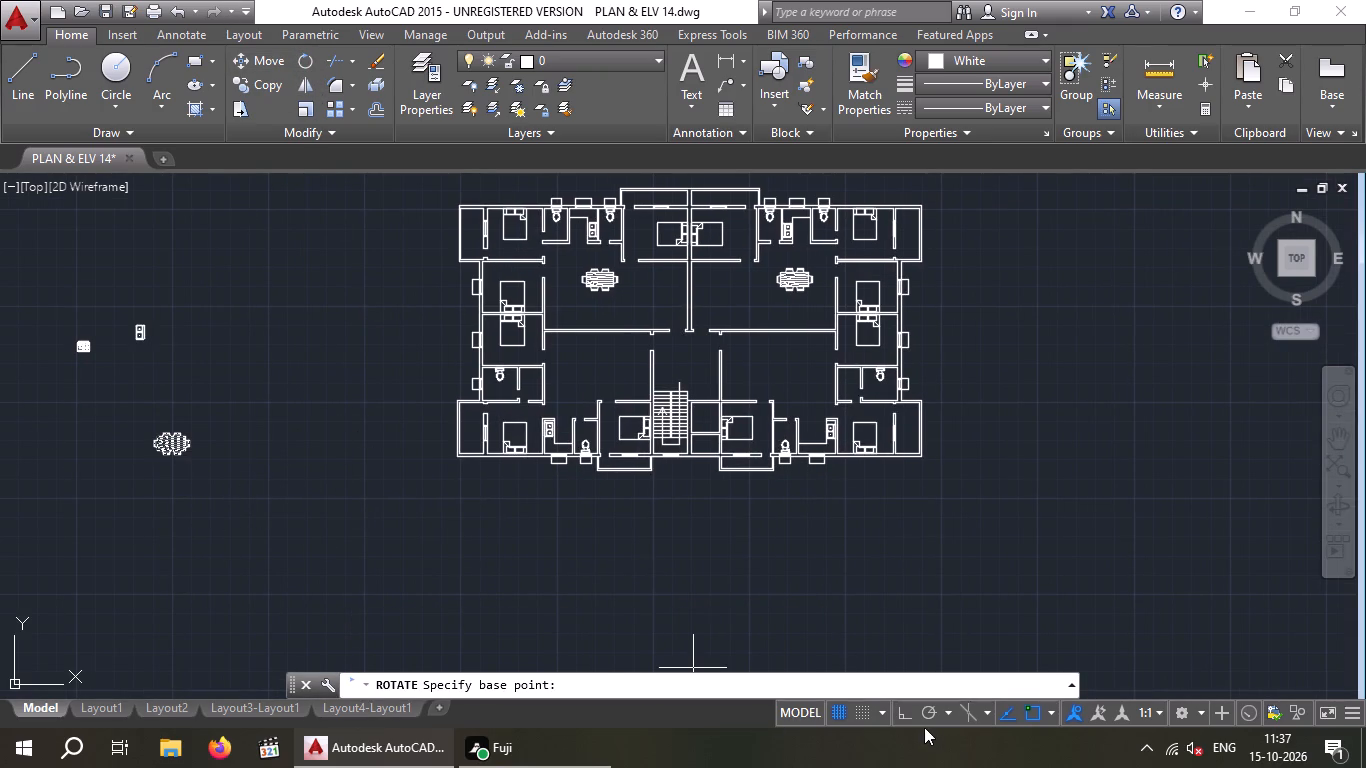
left_click(903, 718)
left_click_drag(196, 448, 198, 508)
left_click(114, 569)
key("Escape")
With Ortho off, copy the upright loose dining table, by its tabletop's centre, into the southwest apartment's living area above the kitchen.
left_click_drag(277, 378, 228, 469)
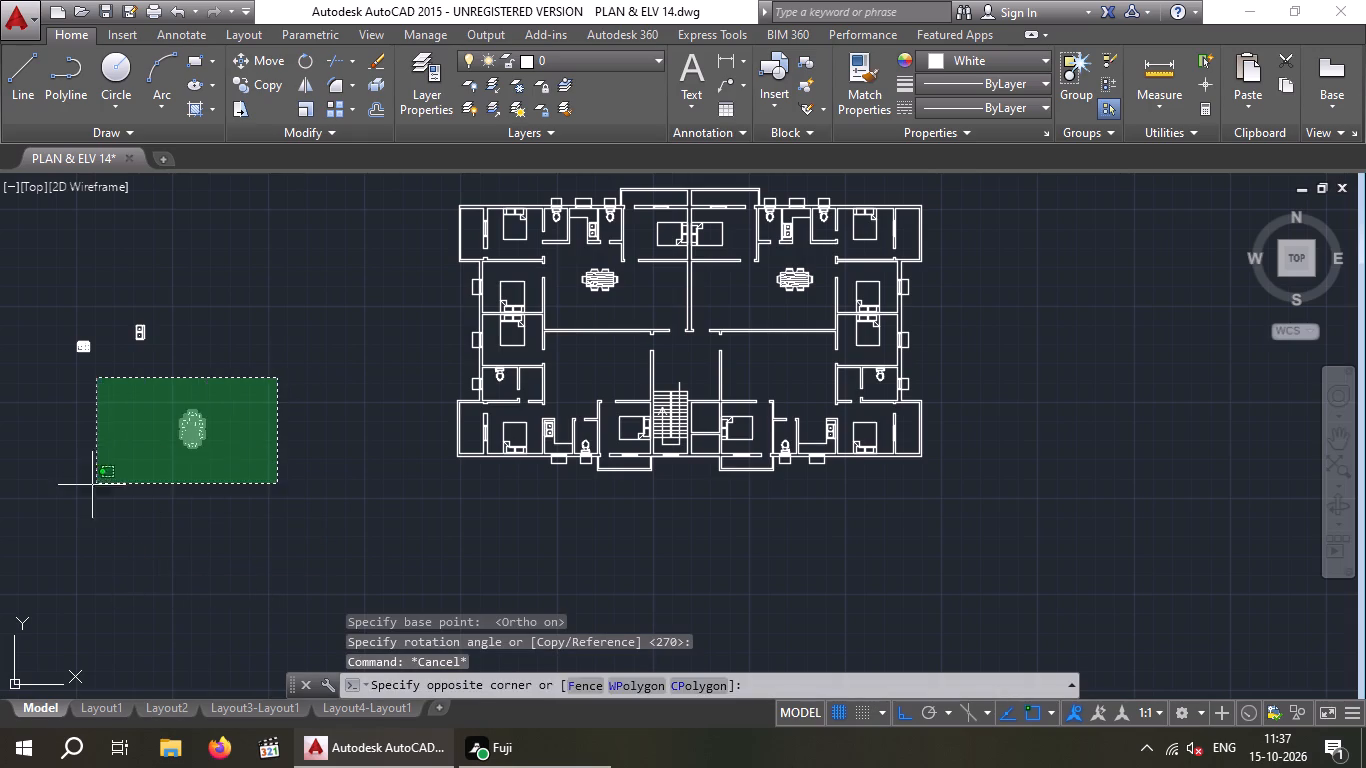
left_click(84, 491)
left_click(265, 85)
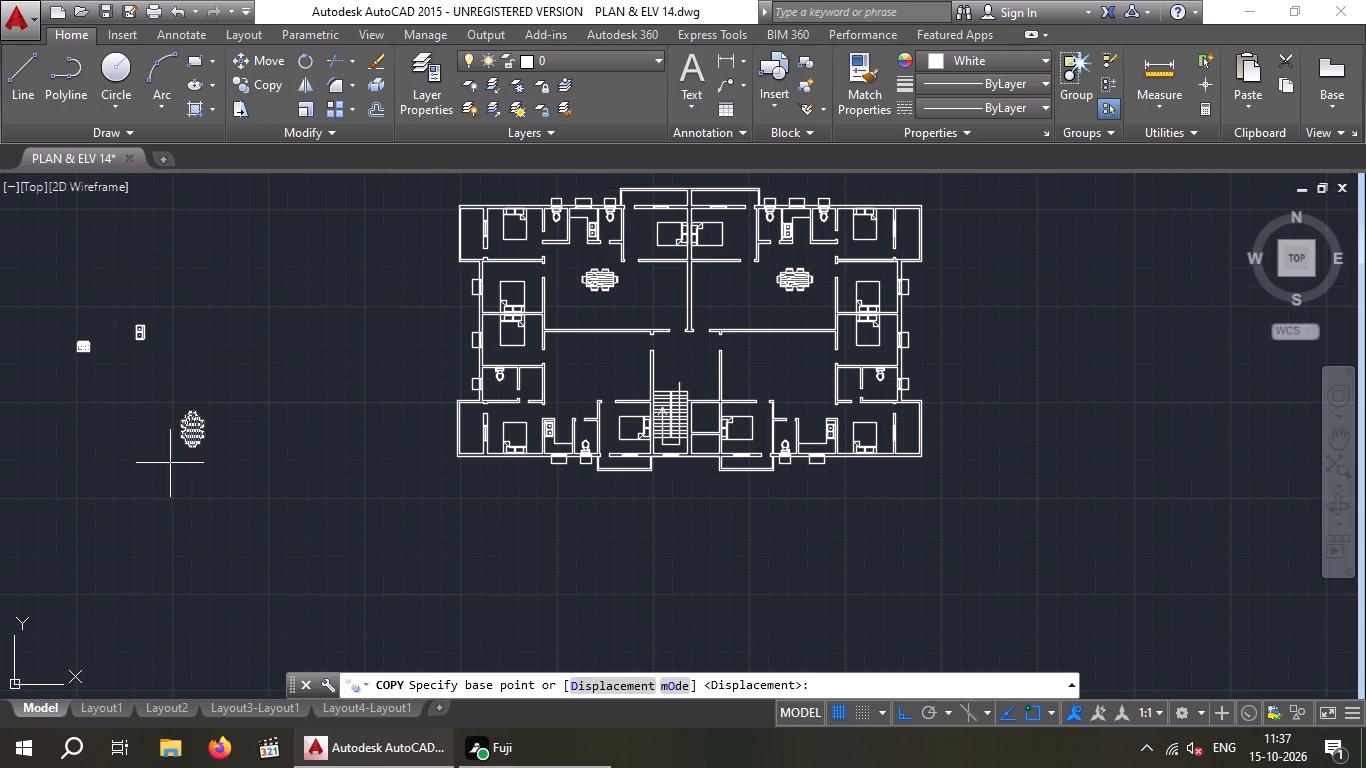
scroll(200, 432, "up", 6)
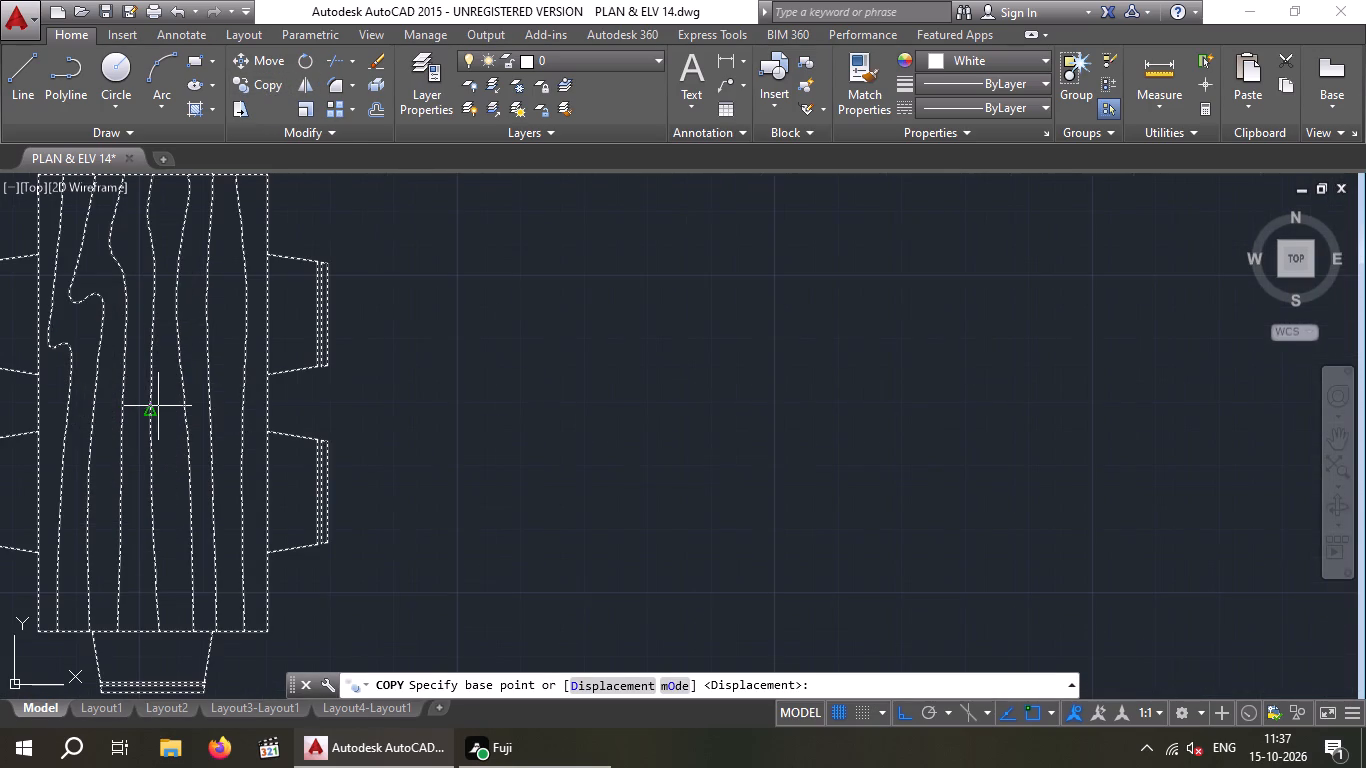
left_click(154, 399)
scroll(385, 387, "down", 4)
scroll(627, 425, "down", 2)
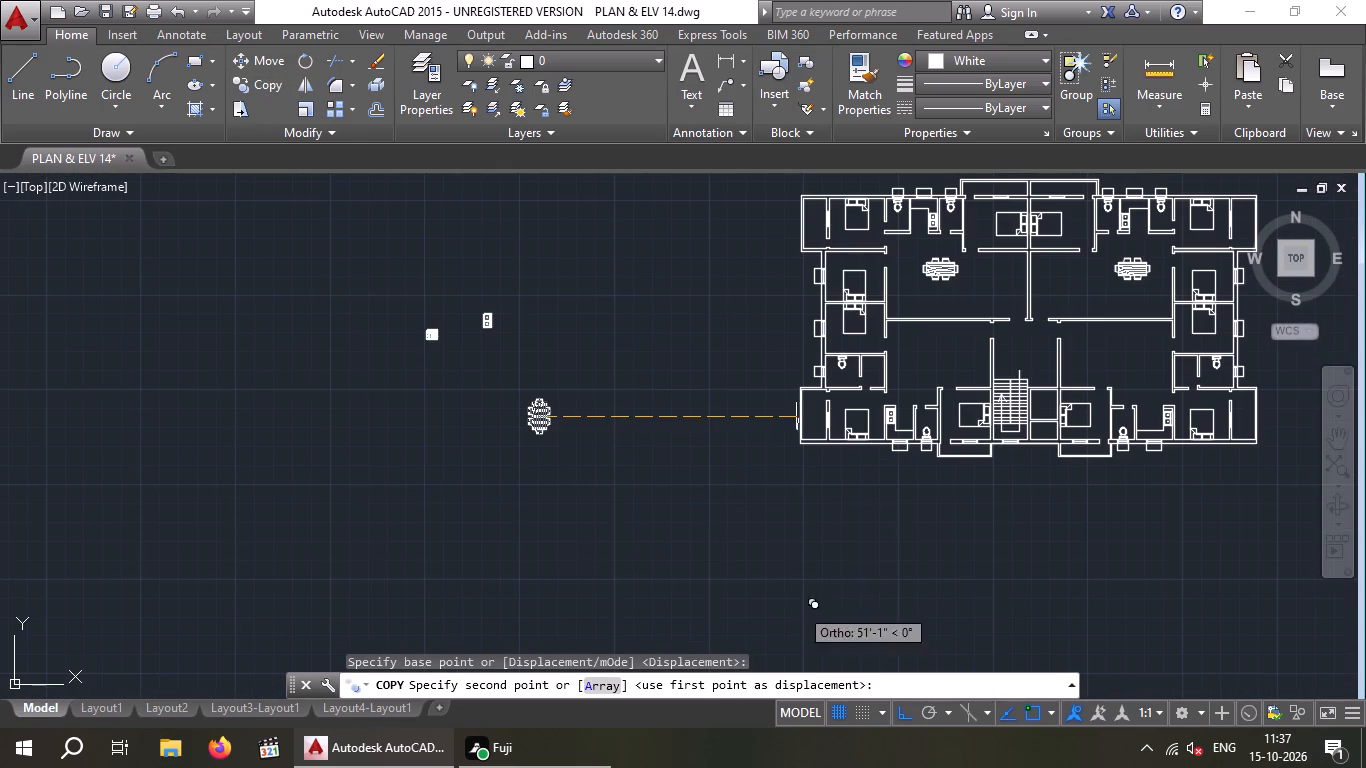
left_click_drag(906, 719, 911, 710)
scroll(913, 378, "up", 3)
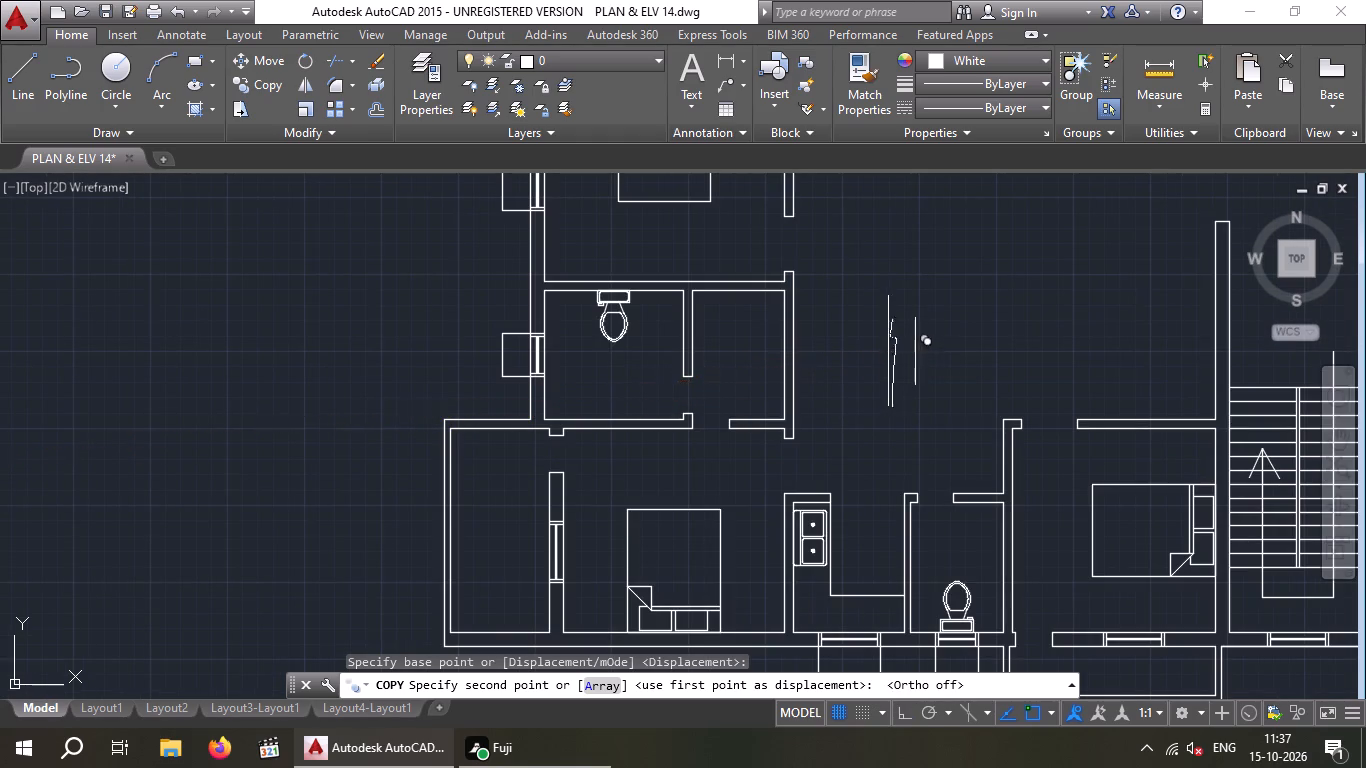
left_click(908, 342)
Place another copy of the upright dining table in the southeast apartment's living area, above the kitchen.
scroll(920, 341, "down", 2)
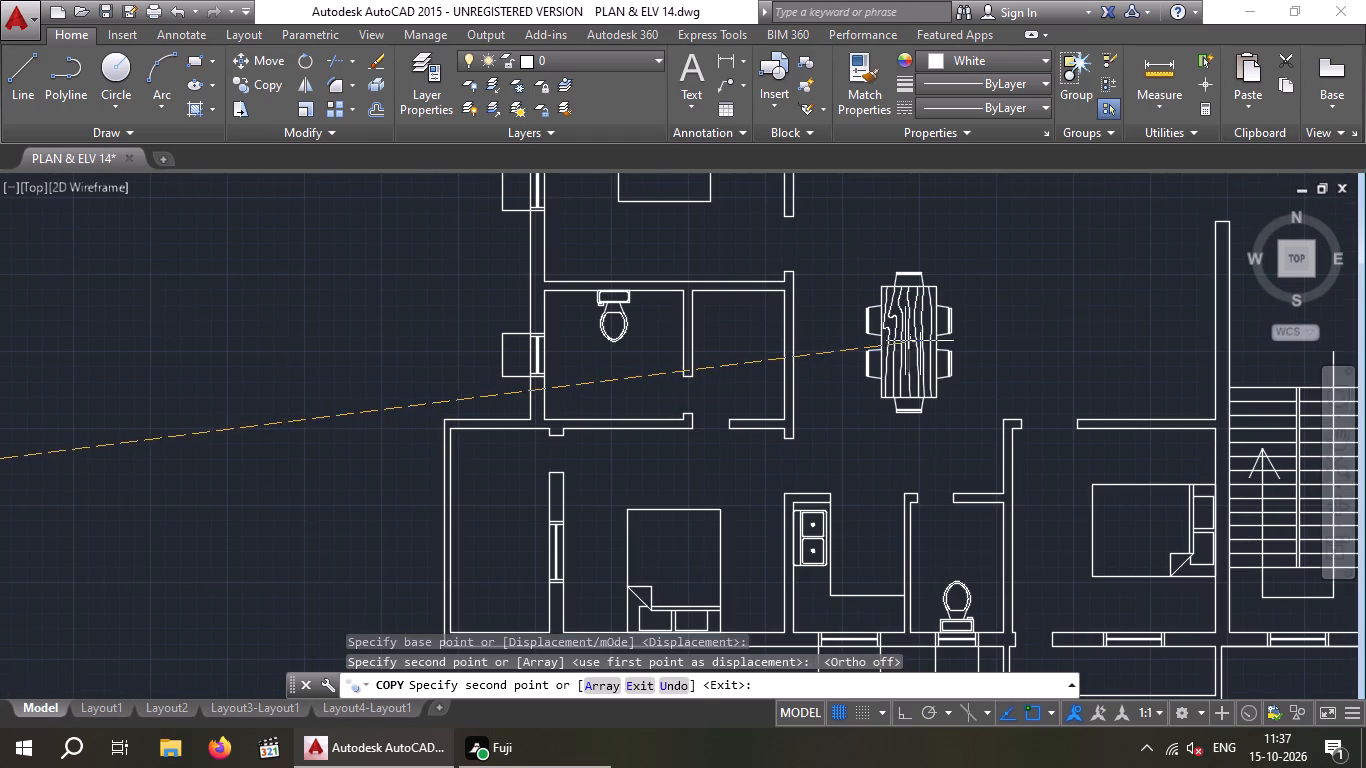
middle_click_drag(1161, 347, 648, 360)
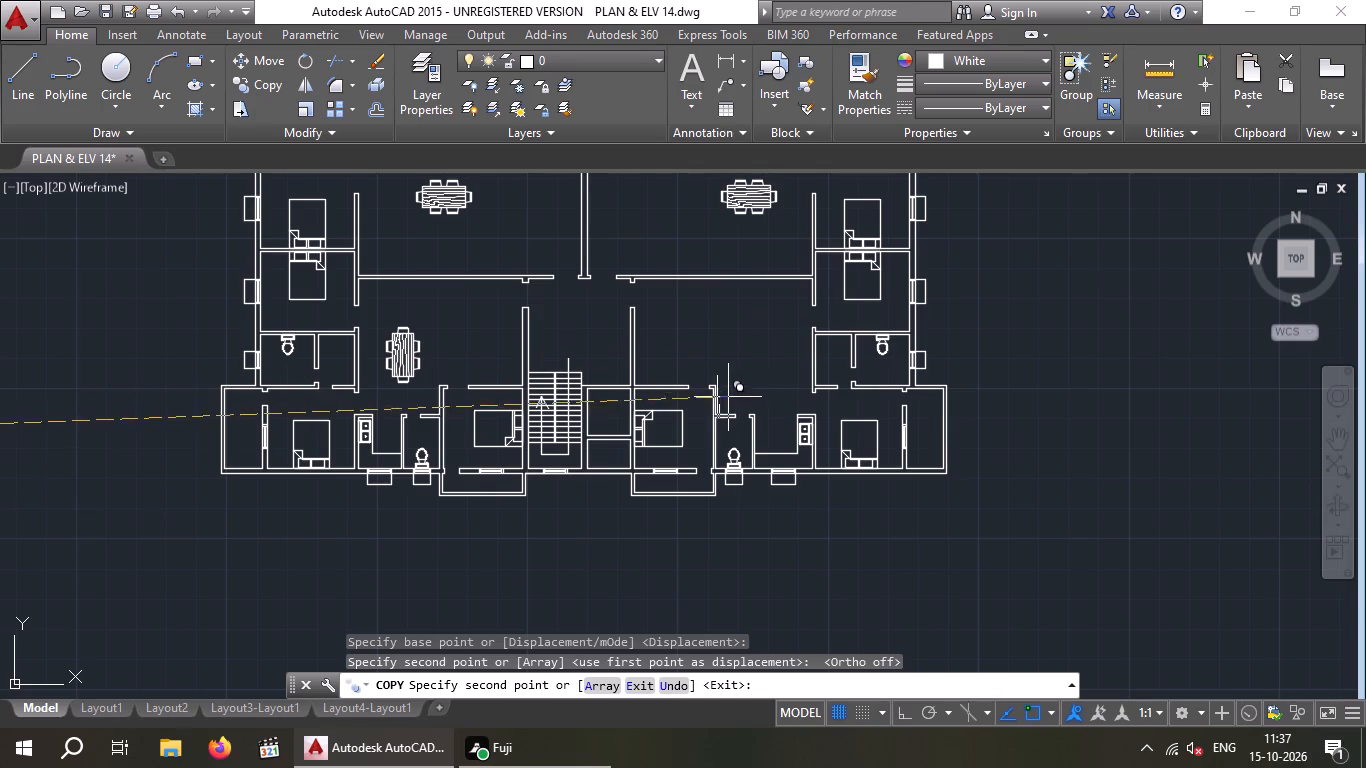
scroll(784, 365, "up", 2)
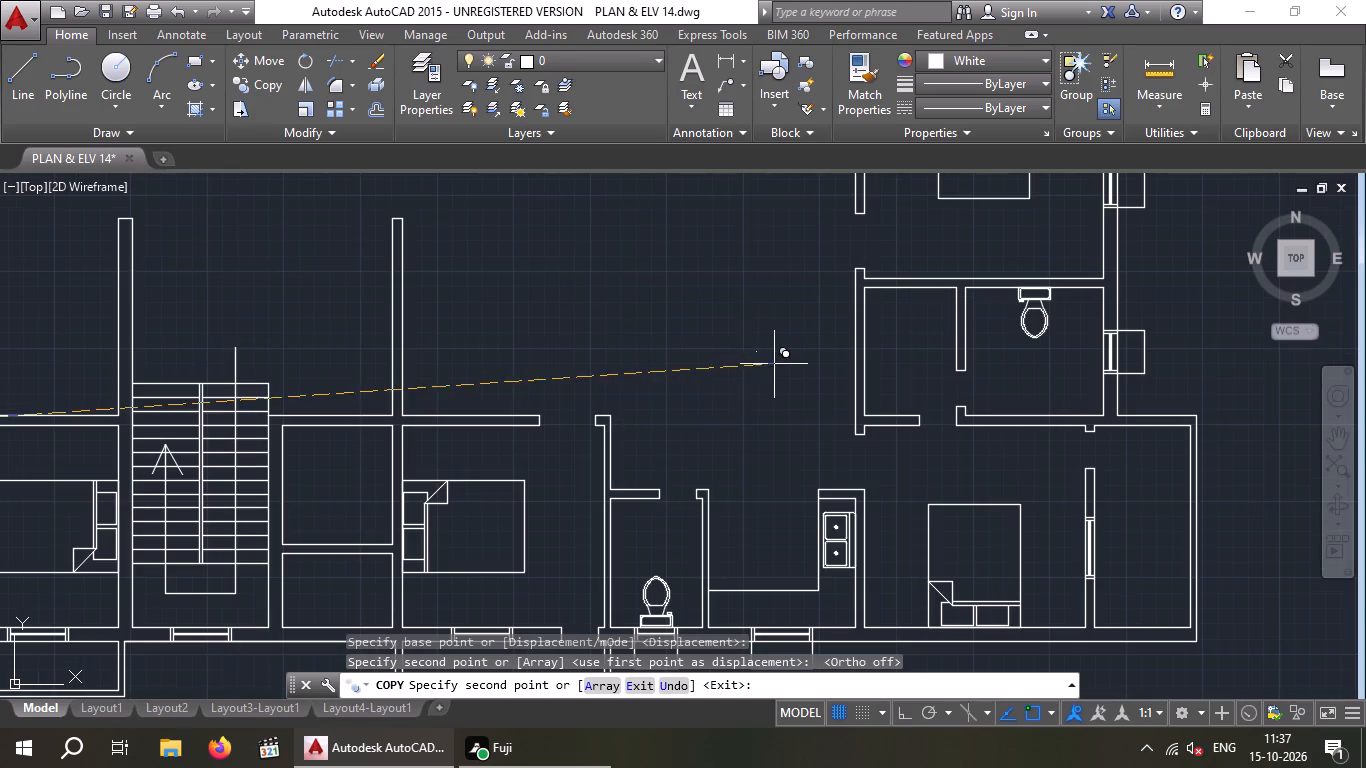
left_click(761, 341)
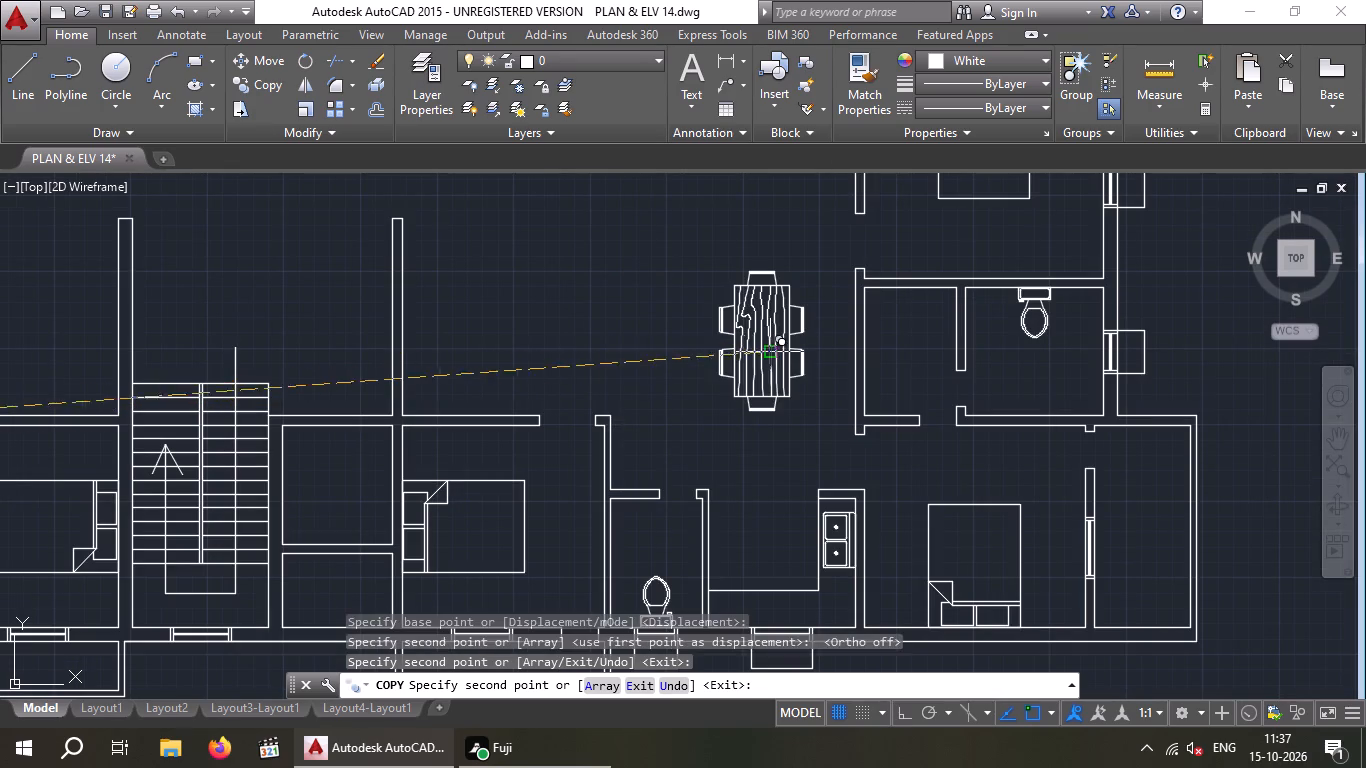
key("Escape")
Copy the three-seat sofa from the reference first floor plan, by its curved back's midpoint, to the northeast apartment's living area, above the south wall.
scroll(801, 411, "down", 3)
middle_click_drag(755, 456, 808, 430)
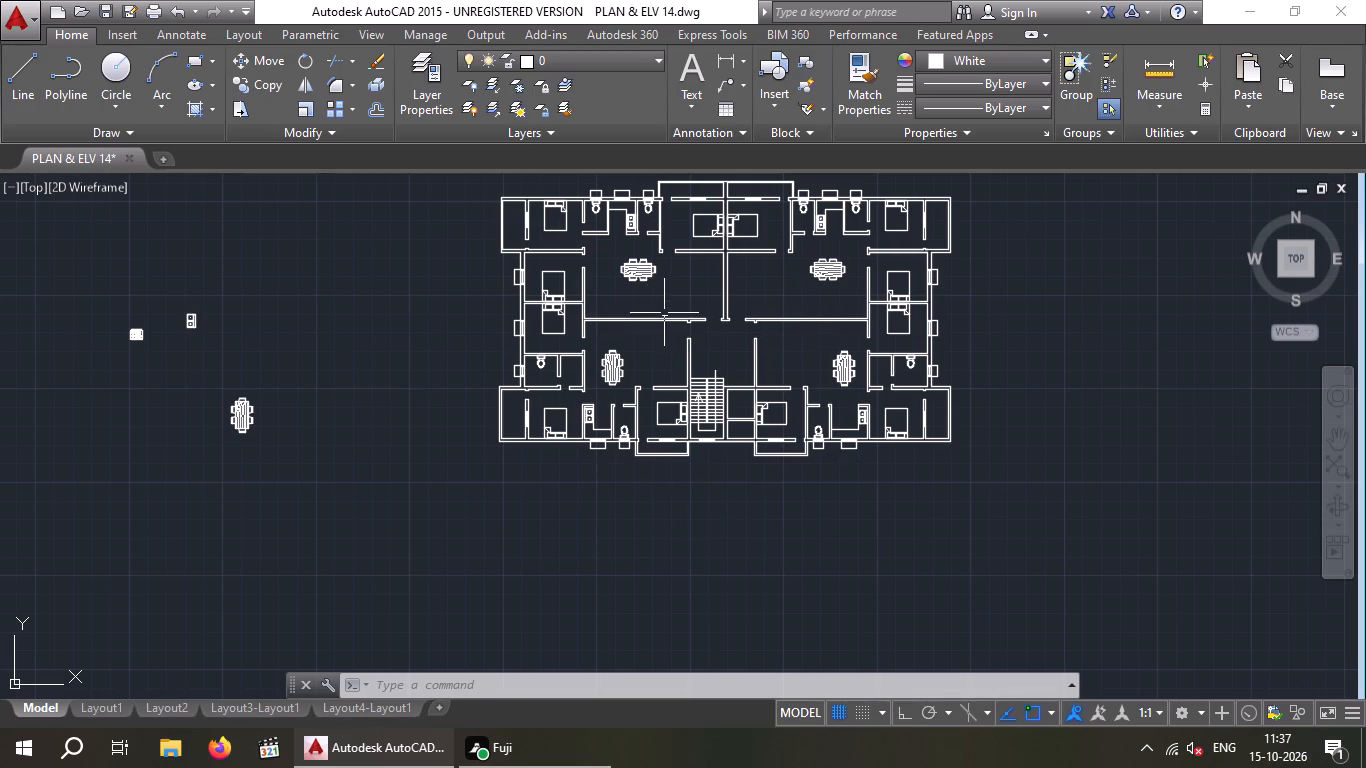
scroll(632, 412, "down", 2)
middle_click_drag(597, 462, 668, 431)
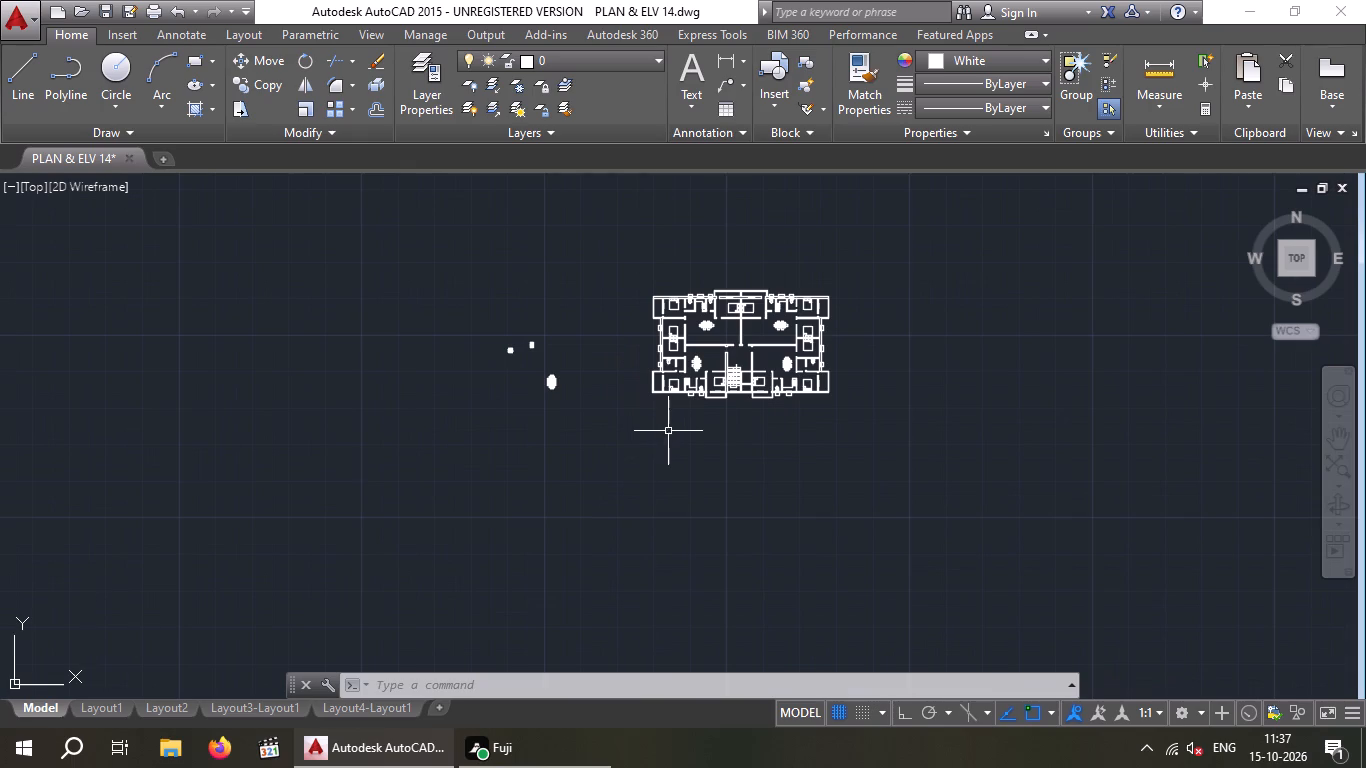
middle_click_drag(648, 458, 653, 457)
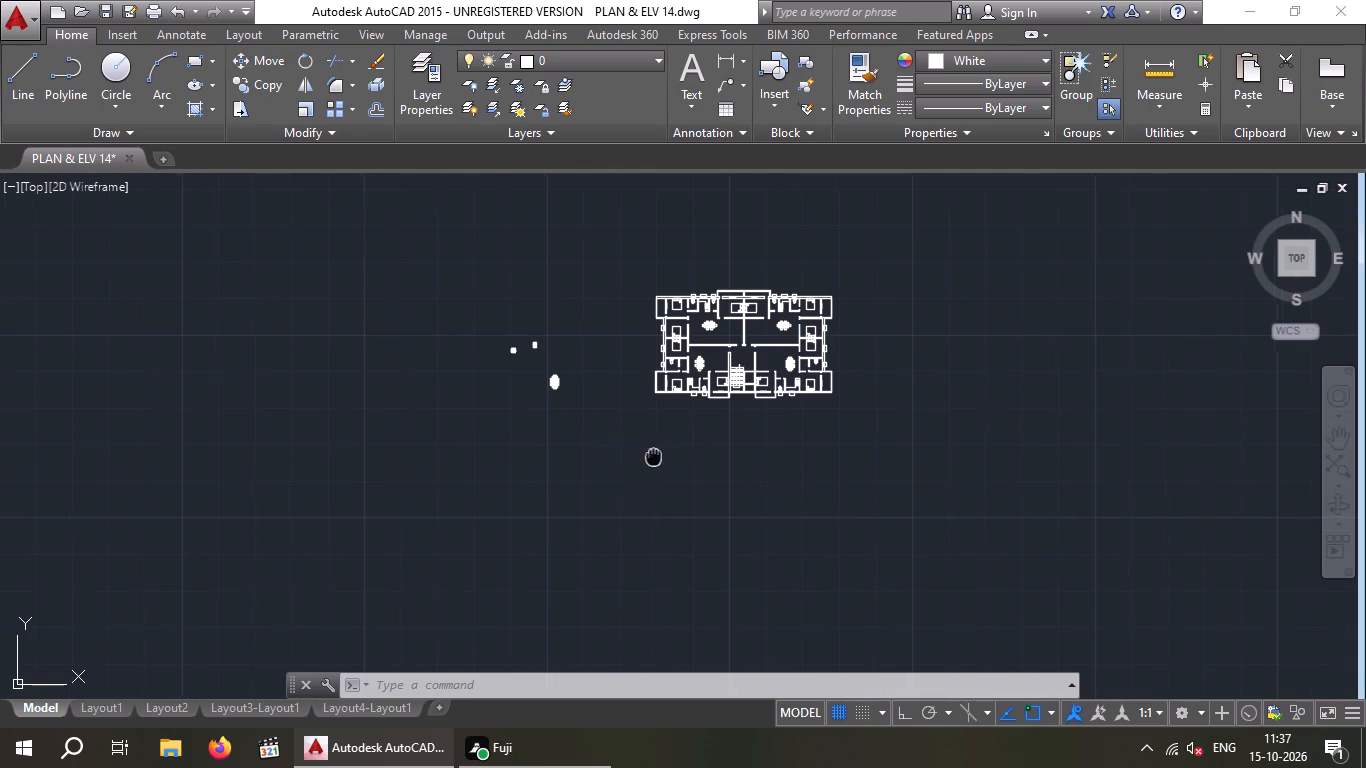
middle_click_drag(653, 457, 739, 425)
scroll(700, 433, "down", 2)
middle_click_drag(619, 454, 689, 266)
scroll(693, 251, "down", 4)
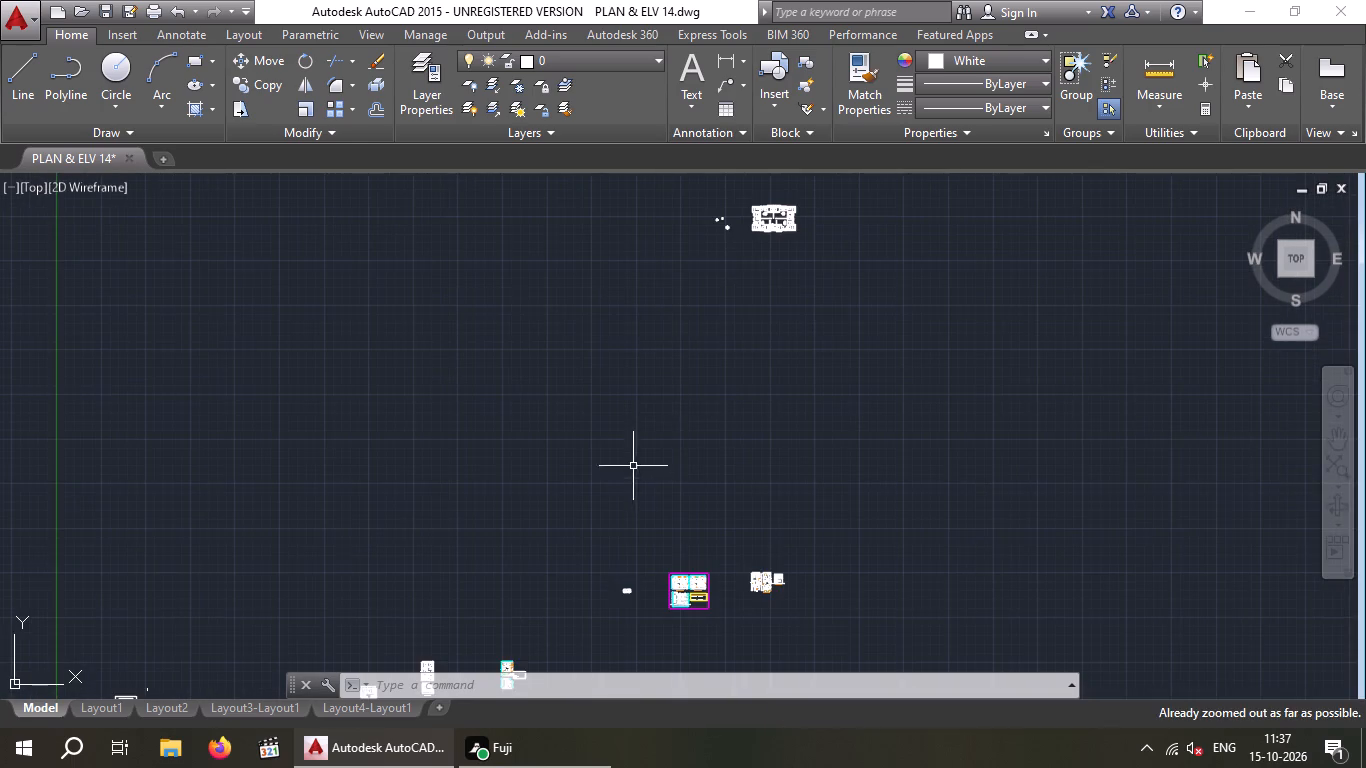
middle_click_drag(638, 429, 644, 315)
scroll(709, 469, "up", 4)
middle_click_drag(657, 499, 637, 330)
scroll(657, 492, "up", 1)
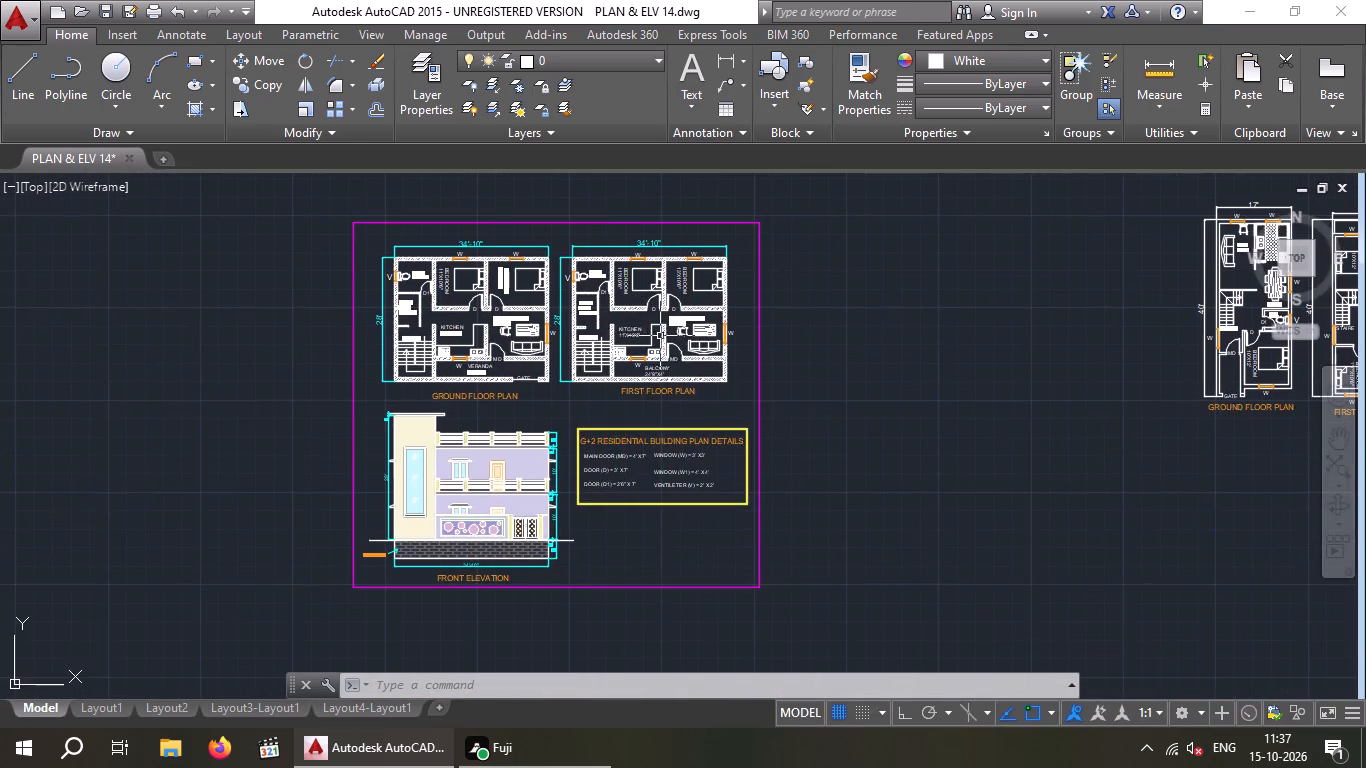
scroll(670, 341, "up", 4)
scroll(709, 366, "down", 2)
scroll(748, 373, "up", 3)
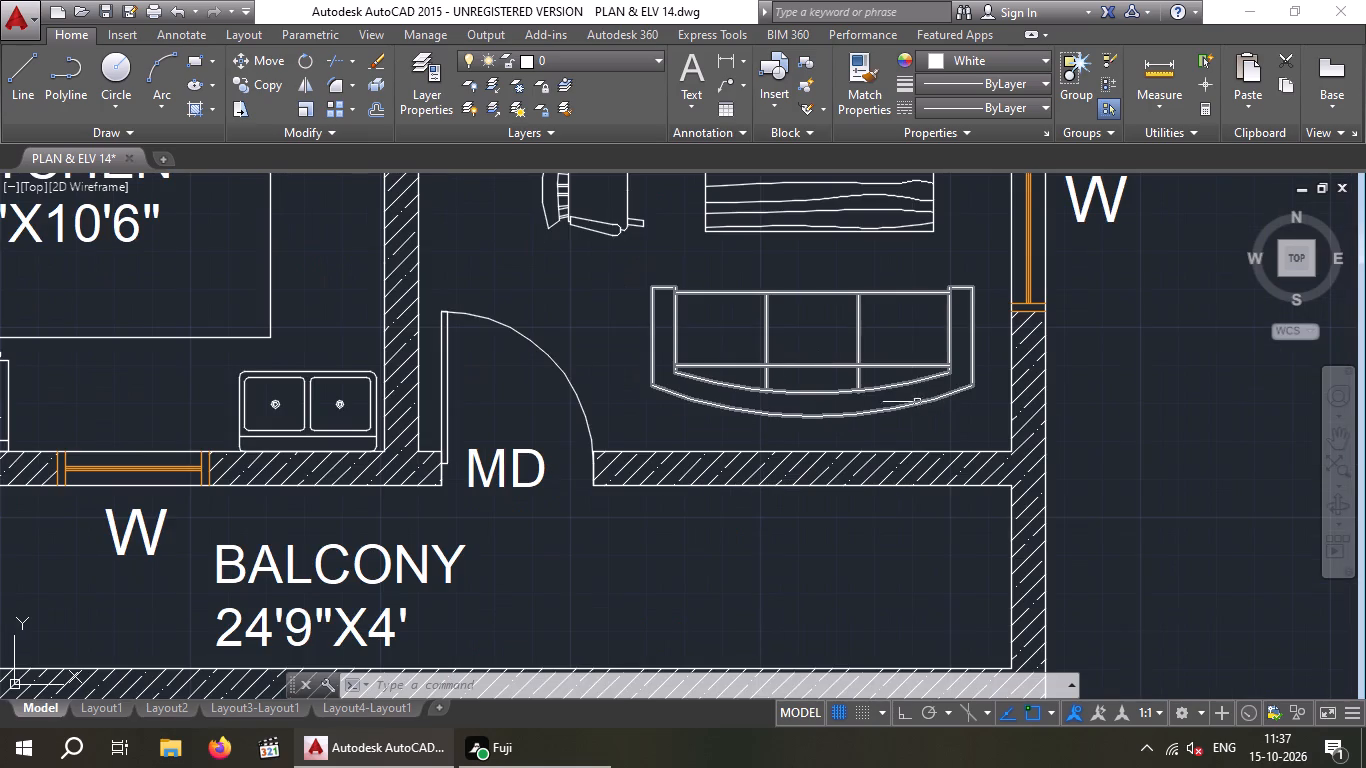
left_click_drag(935, 411, 925, 409)
left_click(783, 367)
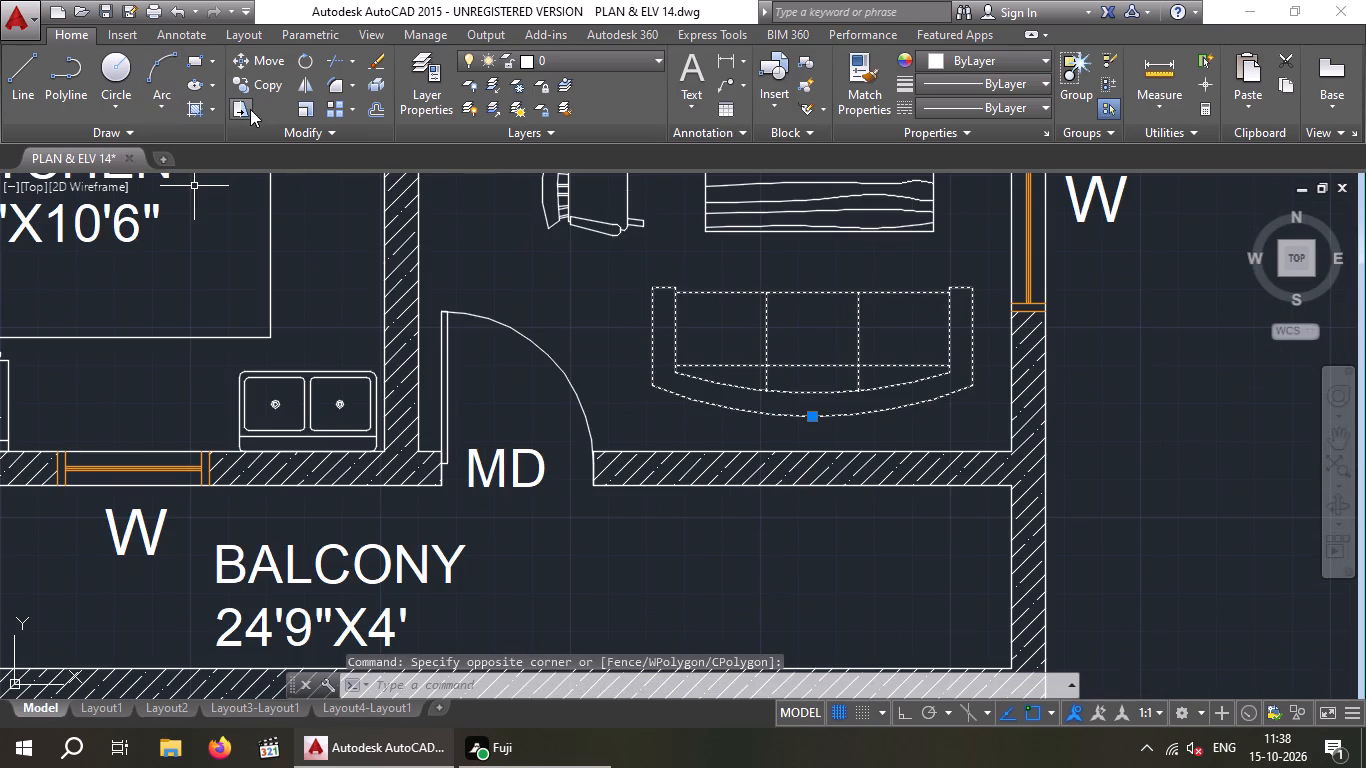
left_click(268, 79)
left_click(816, 421)
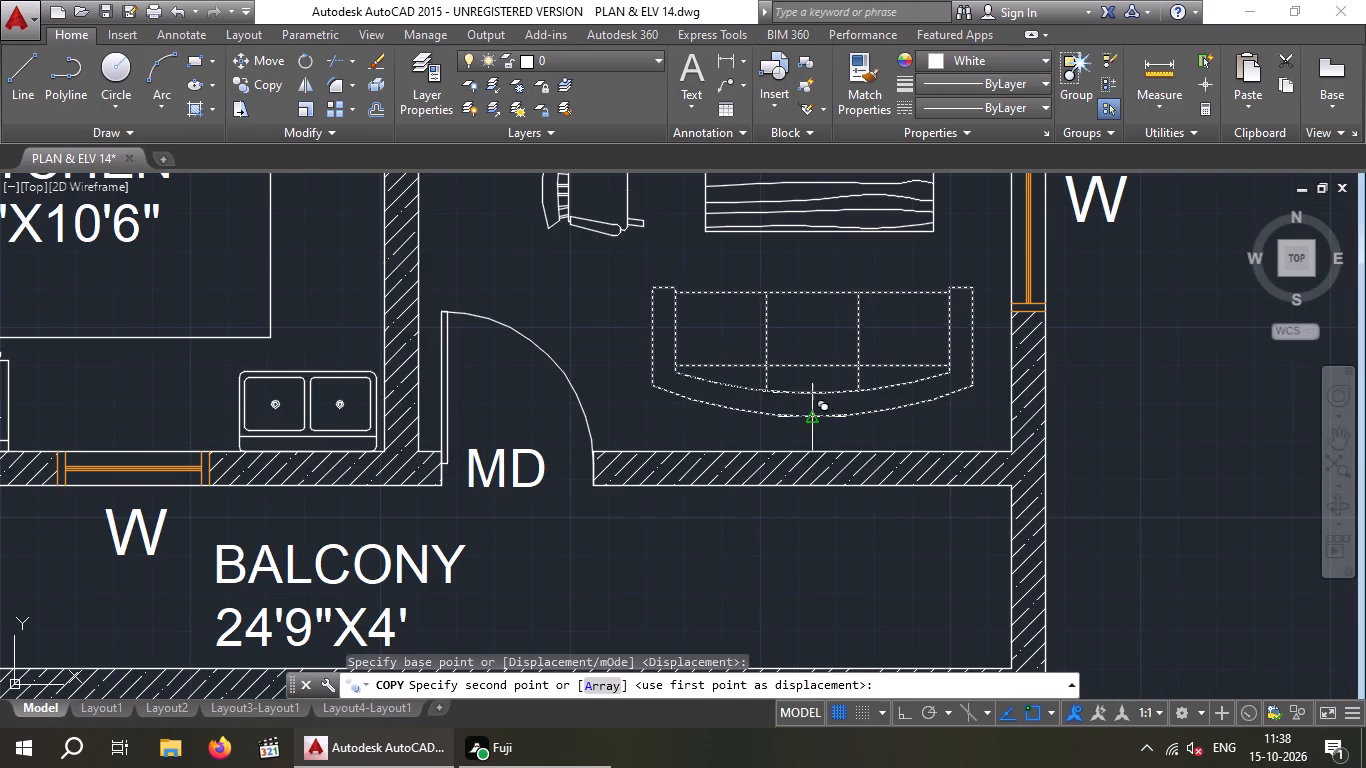
scroll(765, 408, "down", 7)
middle_click_drag(747, 457, 645, 674)
scroll(772, 423, "down", 3)
middle_click_drag(772, 422, 621, 537)
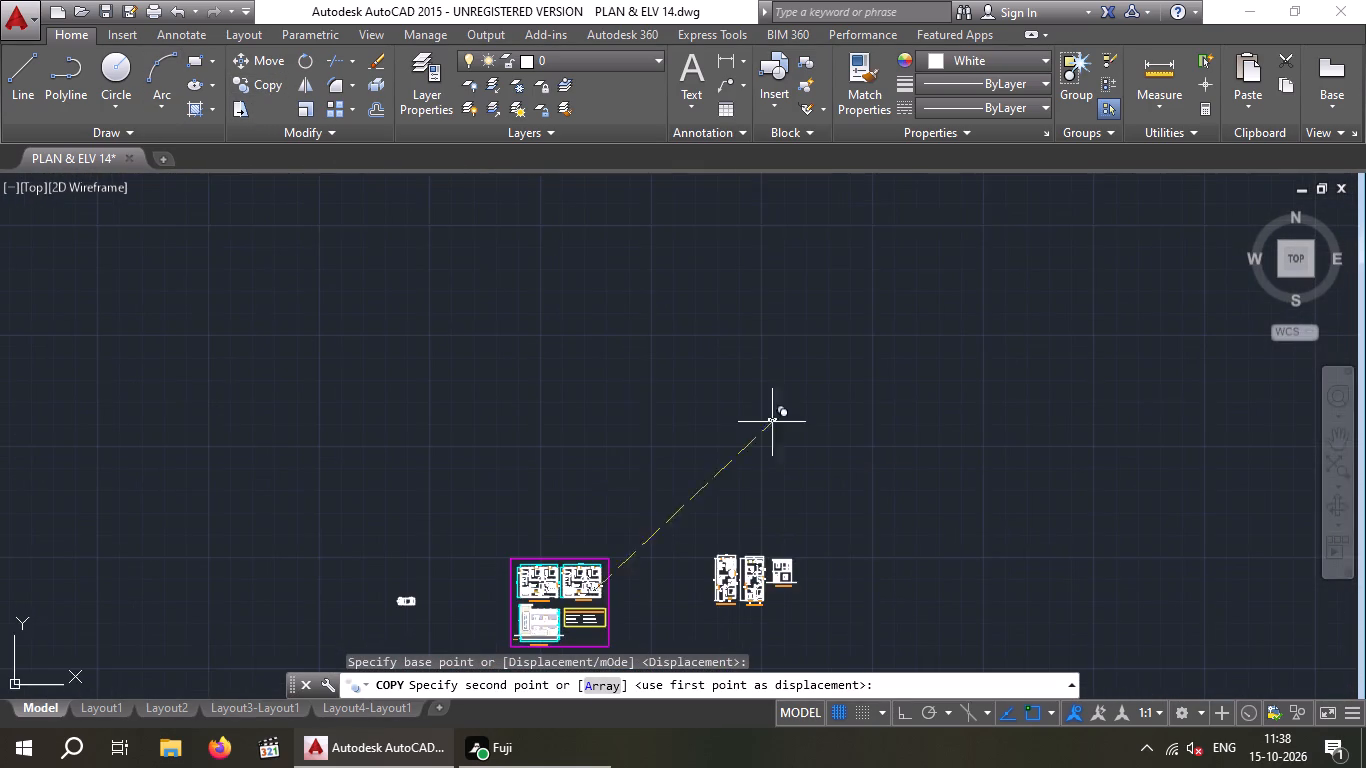
scroll(651, 401, "down", 1)
middle_click_drag(651, 401, 550, 752)
scroll(629, 295, "up", 4)
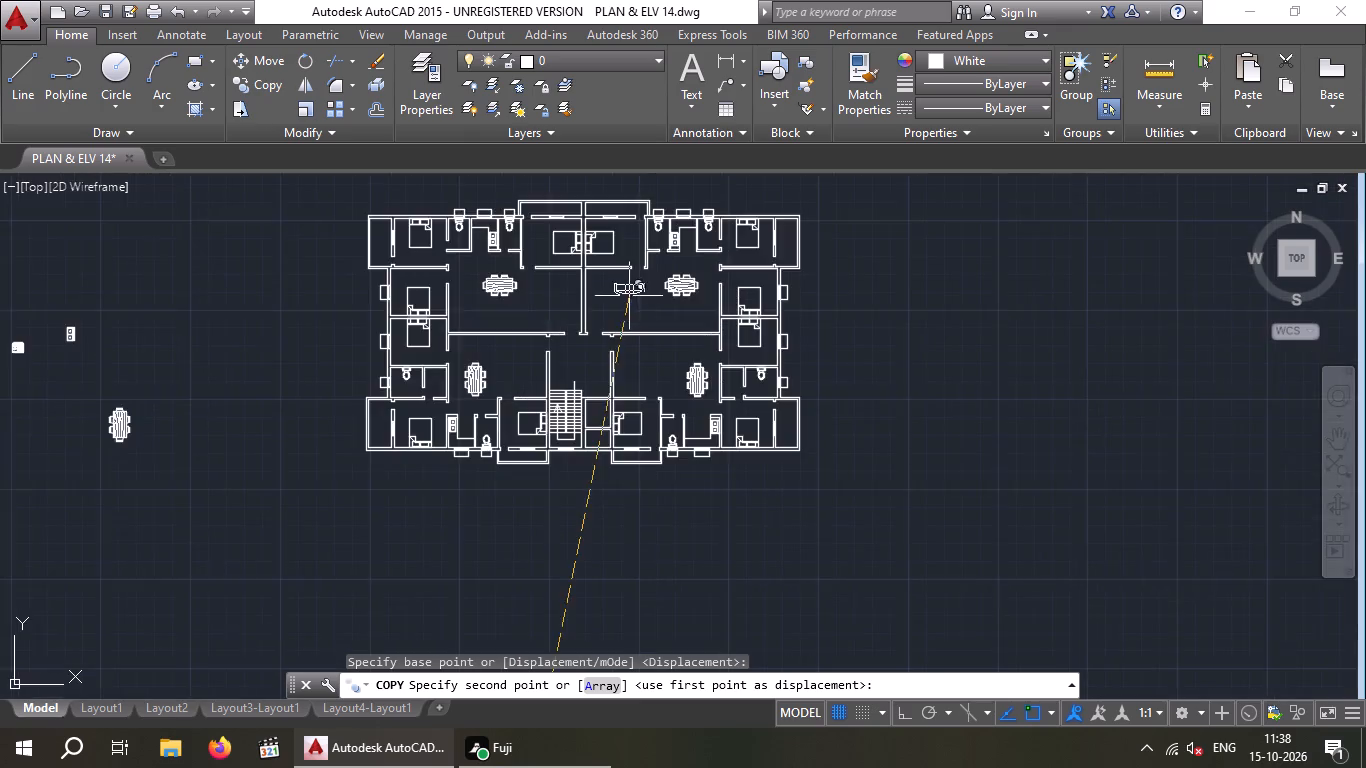
scroll(629, 296, "up", 3)
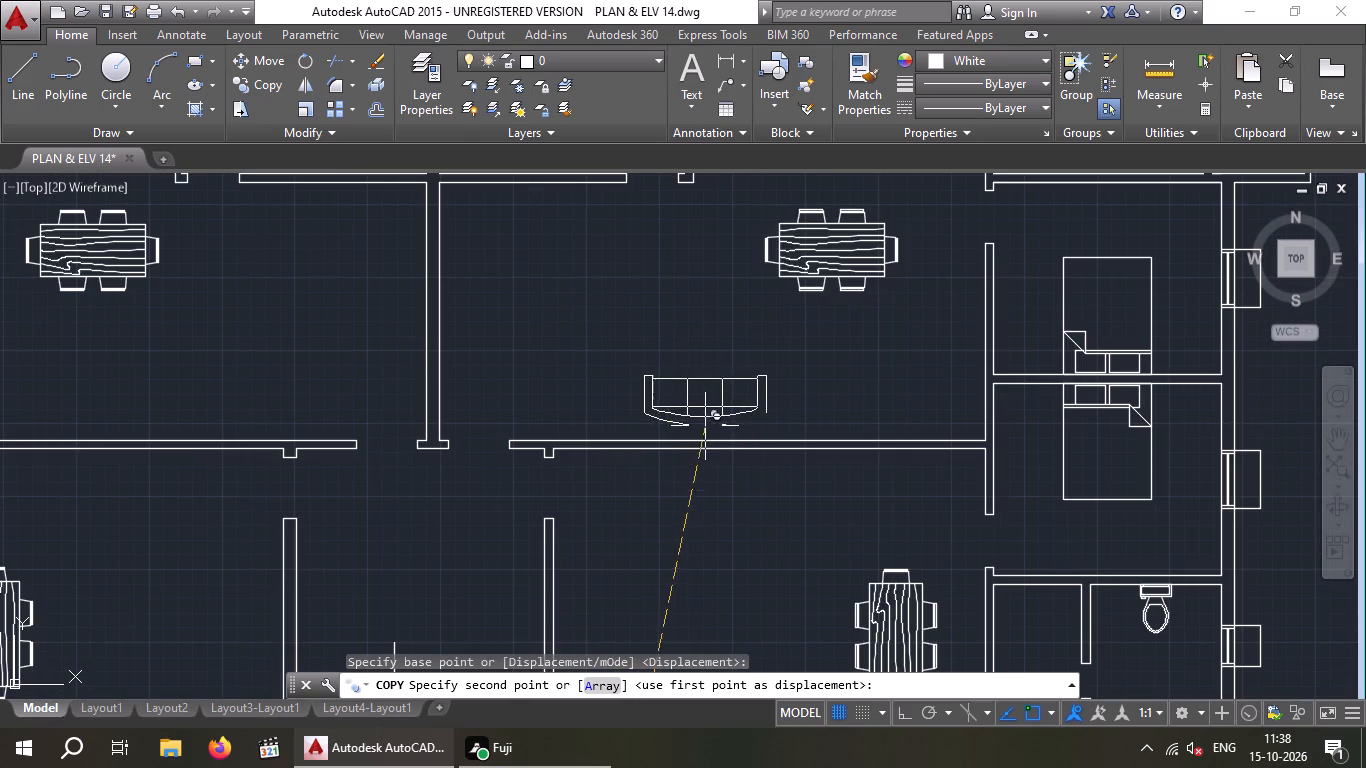
scroll(747, 424, "up", 4)
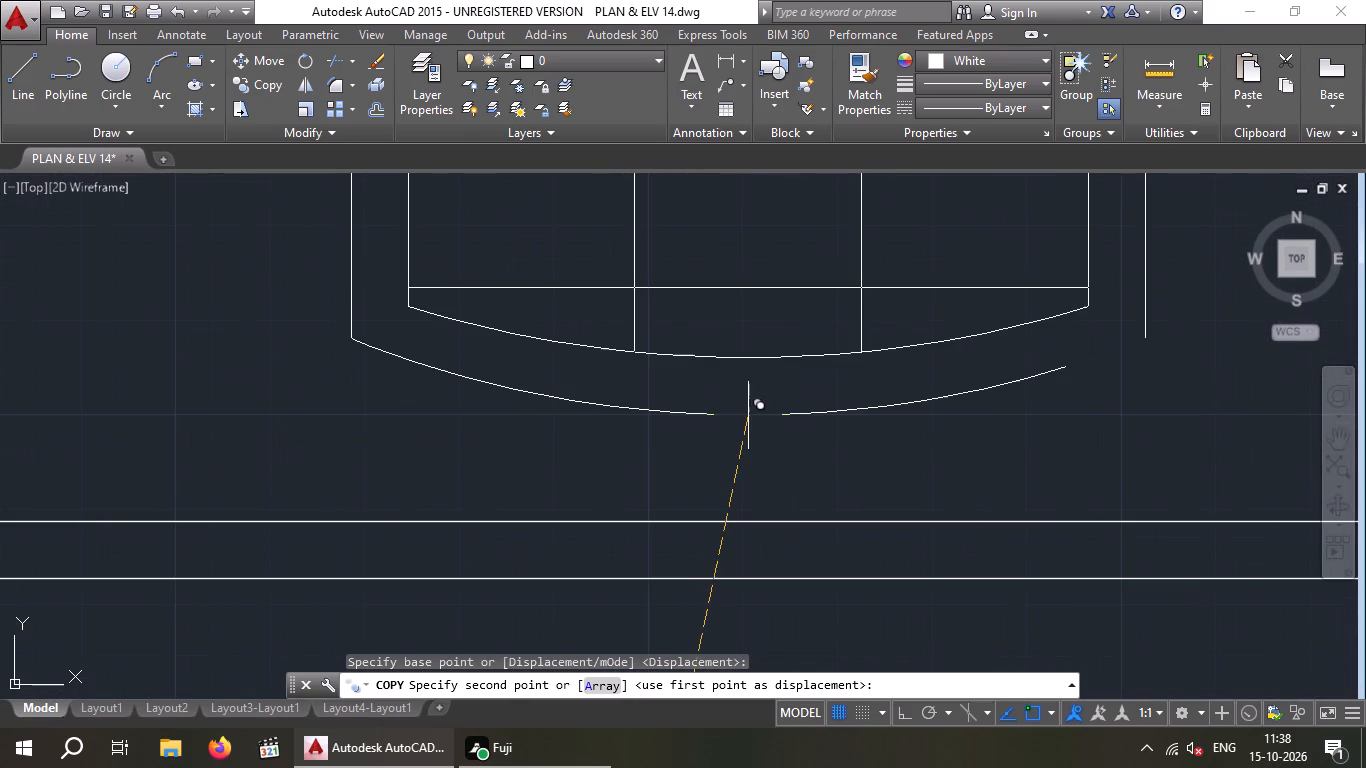
left_click(748, 415)
Place another copy of the sofa in the northwest apartment's living area, just above its south wall.
scroll(733, 433, "down", 5)
middle_click_drag(565, 436, 720, 435)
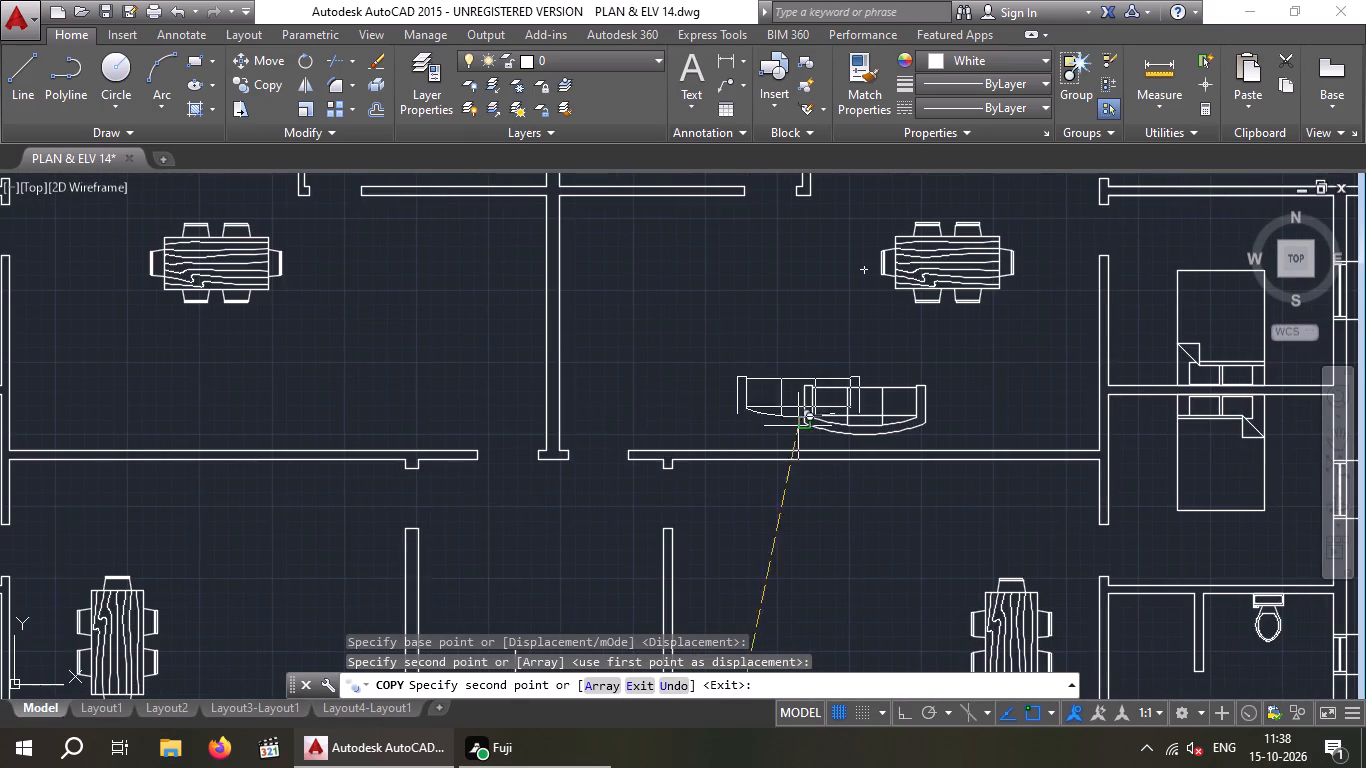
scroll(342, 429, "up", 2)
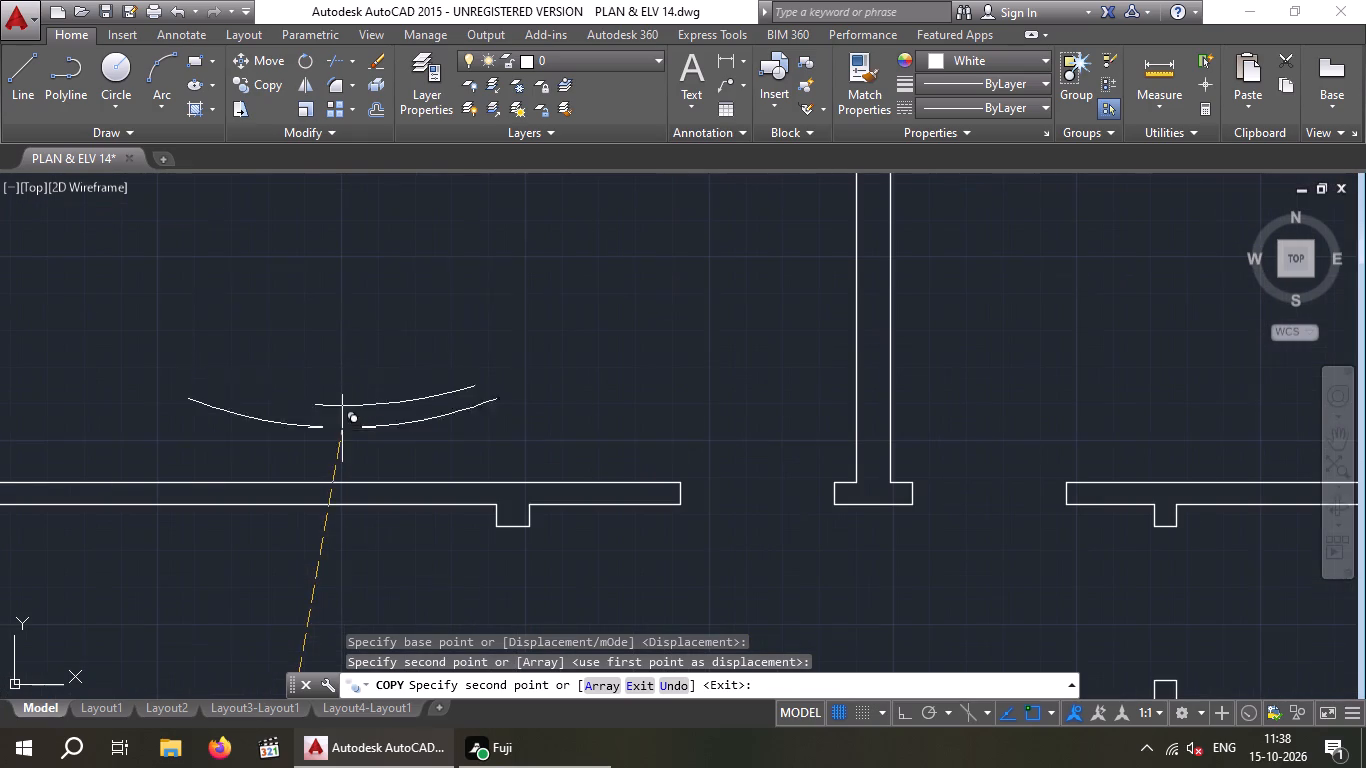
left_click(337, 438)
Place a loose copy of the sofa in the empty space east of the apartment plan.
scroll(387, 417, "down", 4)
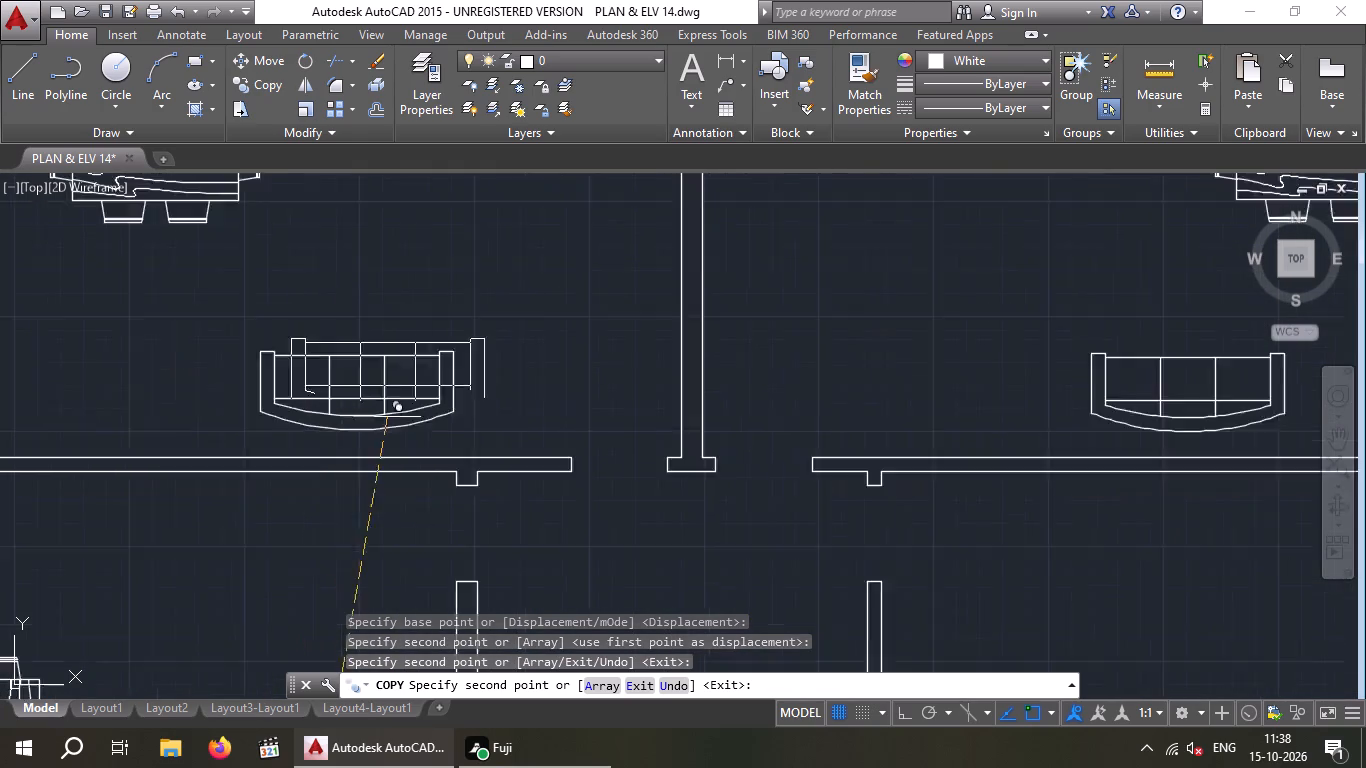
scroll(387, 417, "down", 1)
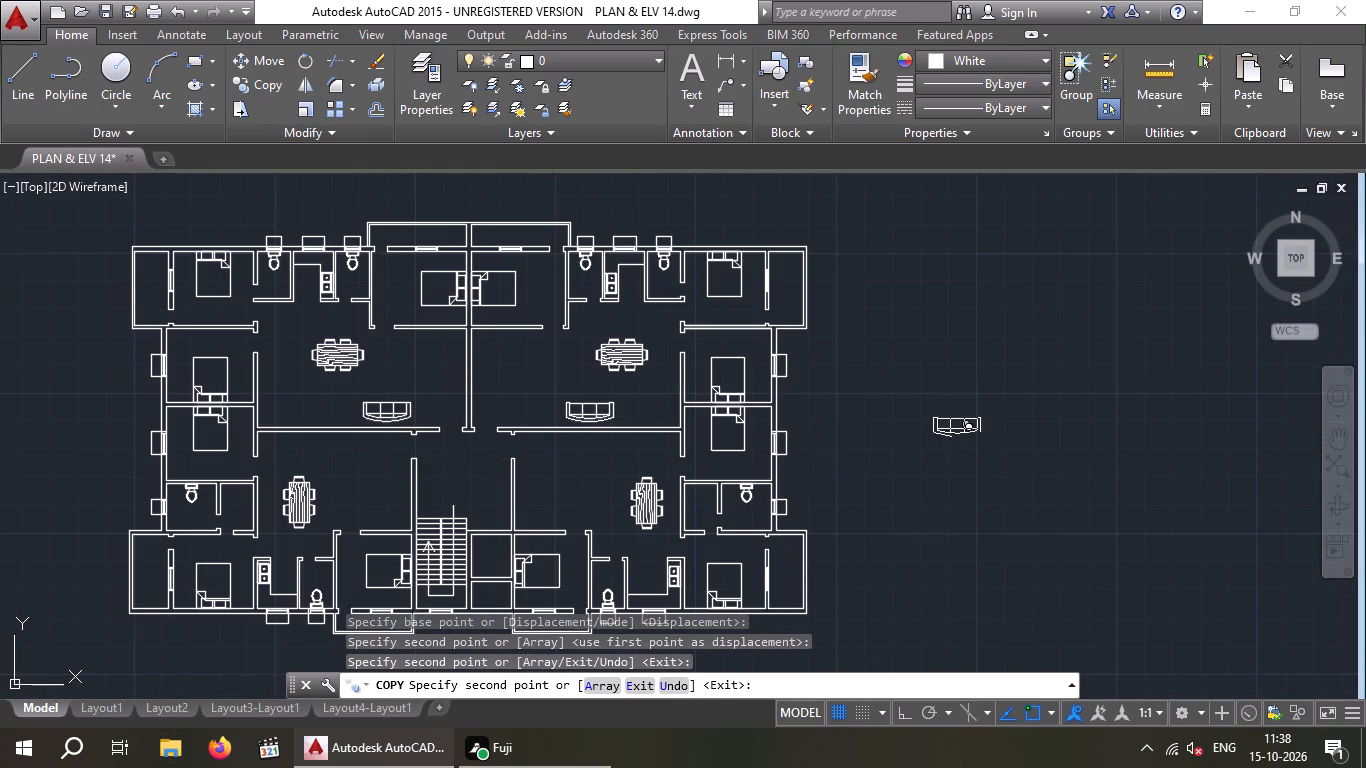
left_click(993, 426)
key("Escape")
With Ortho on, rotate the loose sofa east of the plan 180° about its northeast corner.
left_click_drag(999, 346, 1074, 387)
left_click(951, 471)
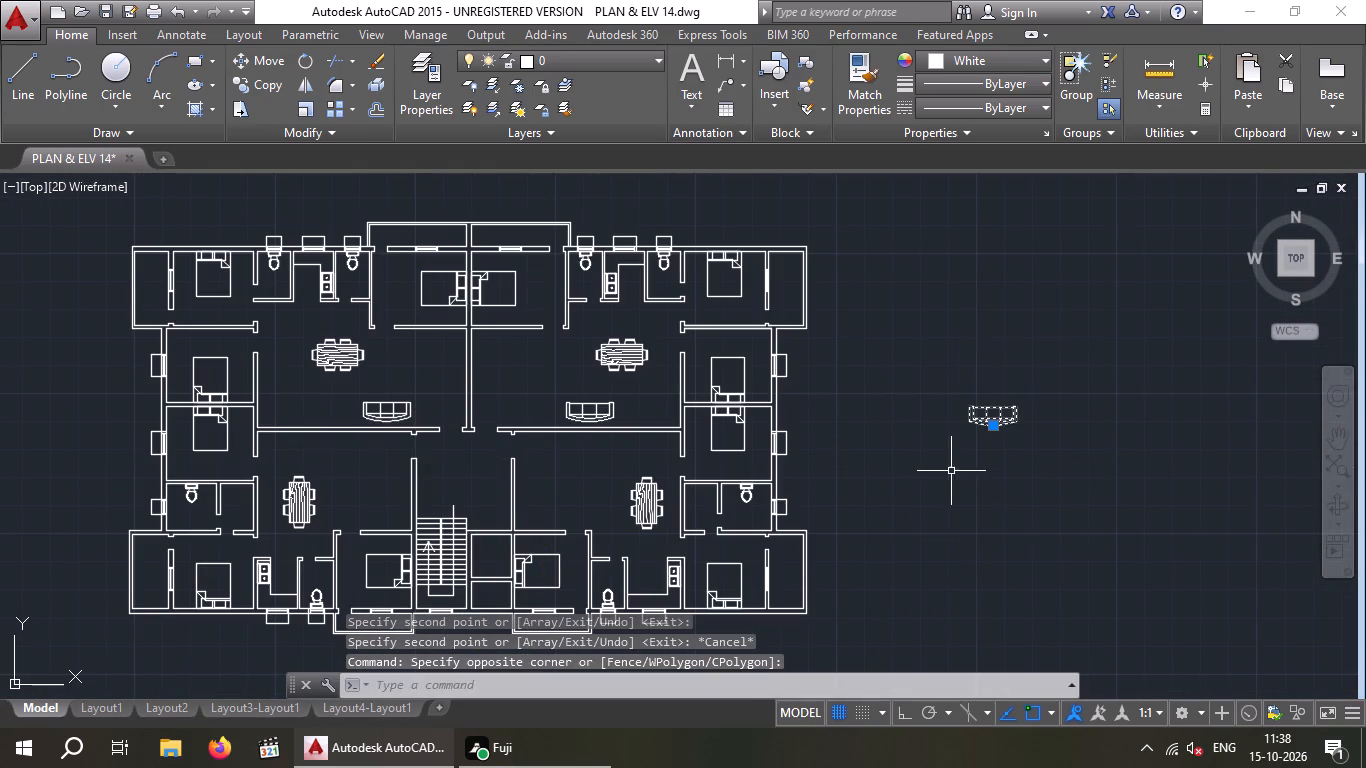
left_click(905, 714)
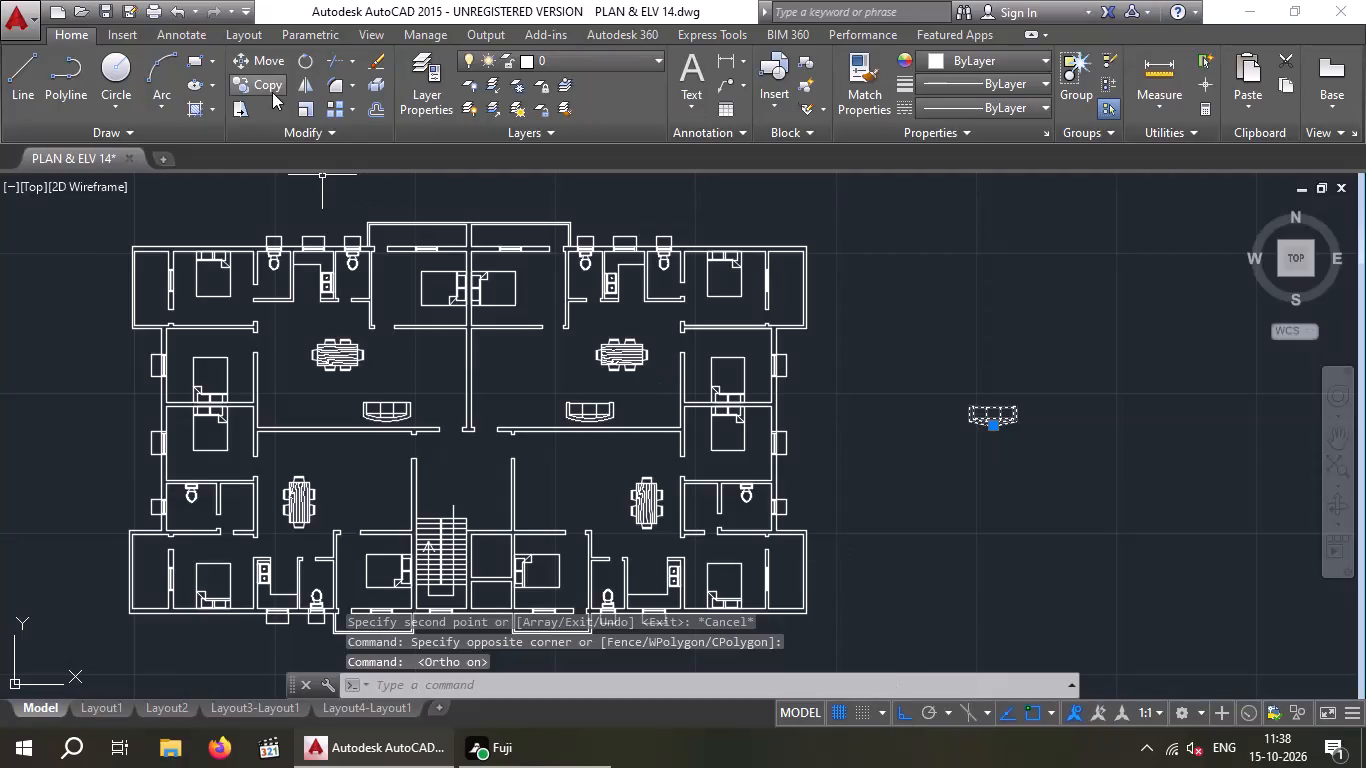
left_click(272, 86)
key("Escape")
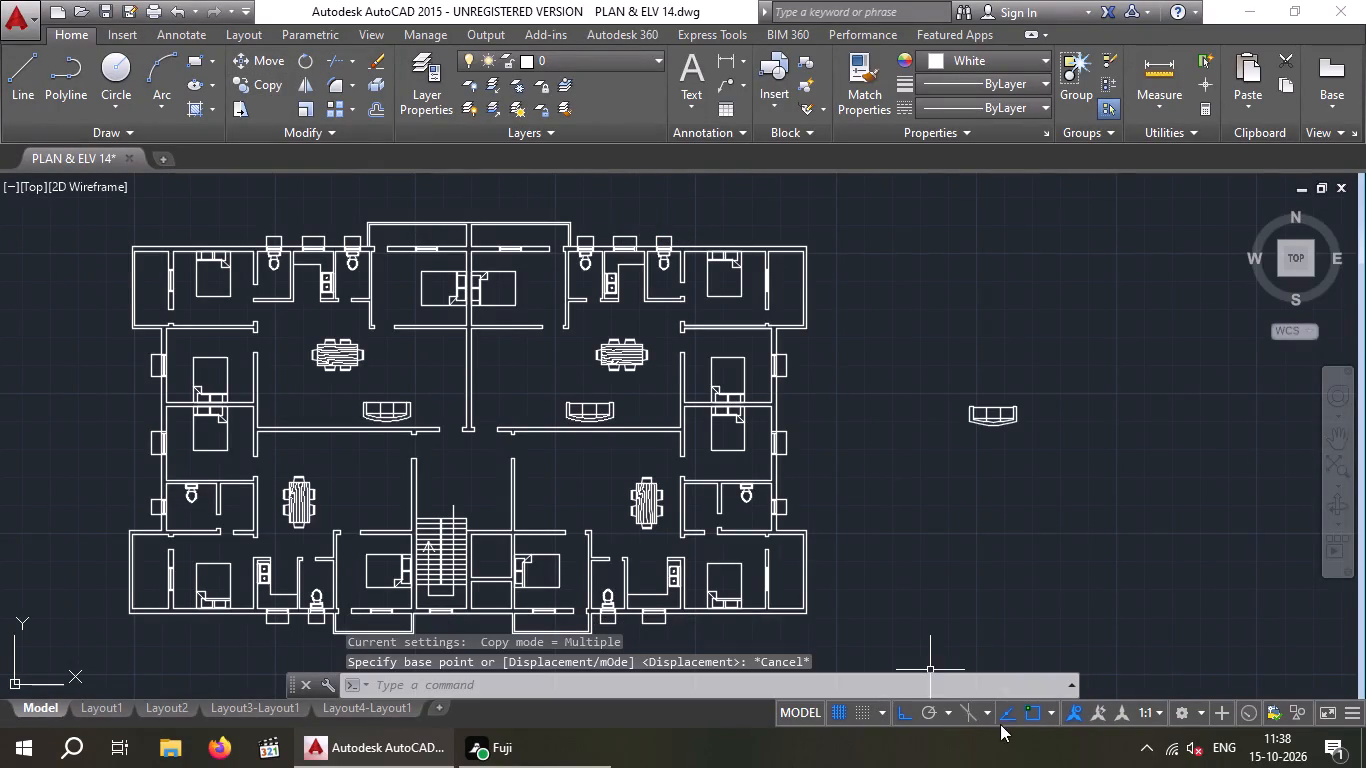
left_click_drag(1086, 338, 960, 446)
left_click(927, 457)
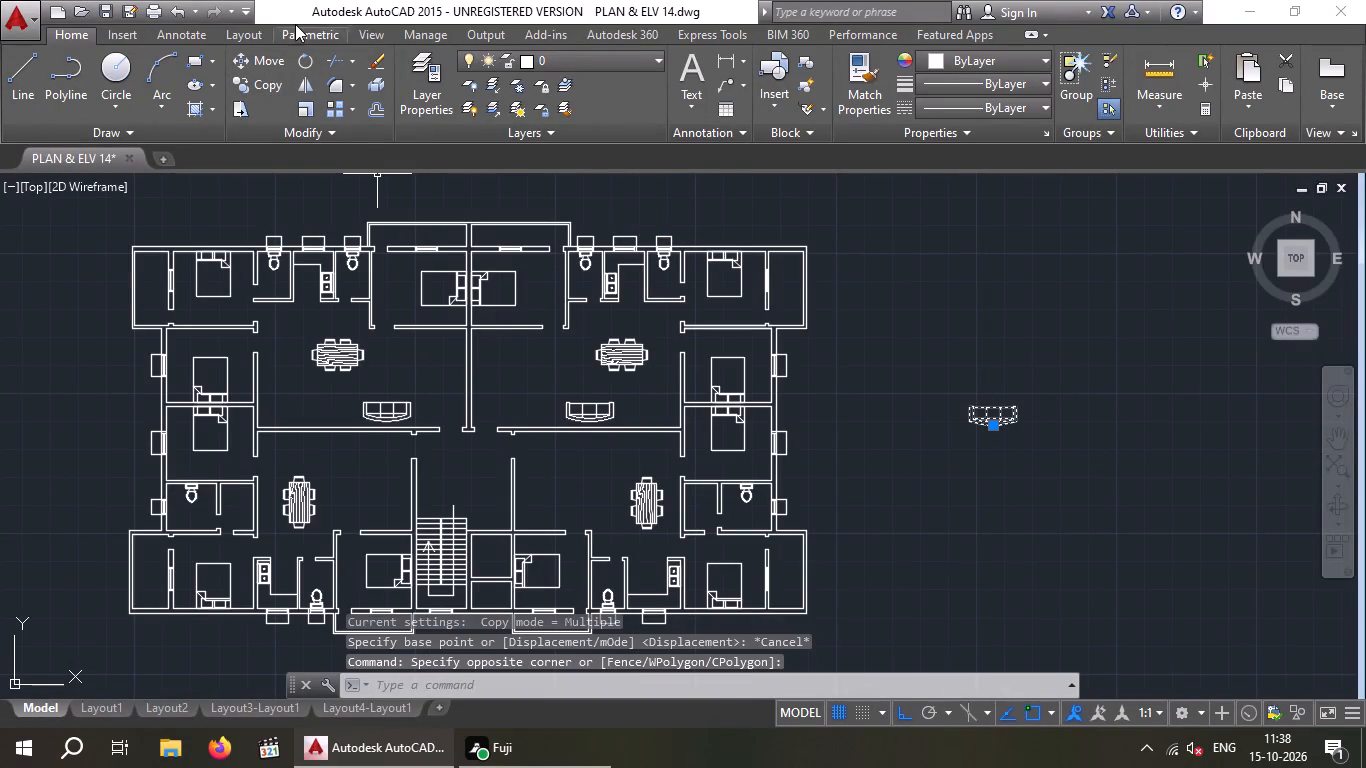
left_click(302, 64)
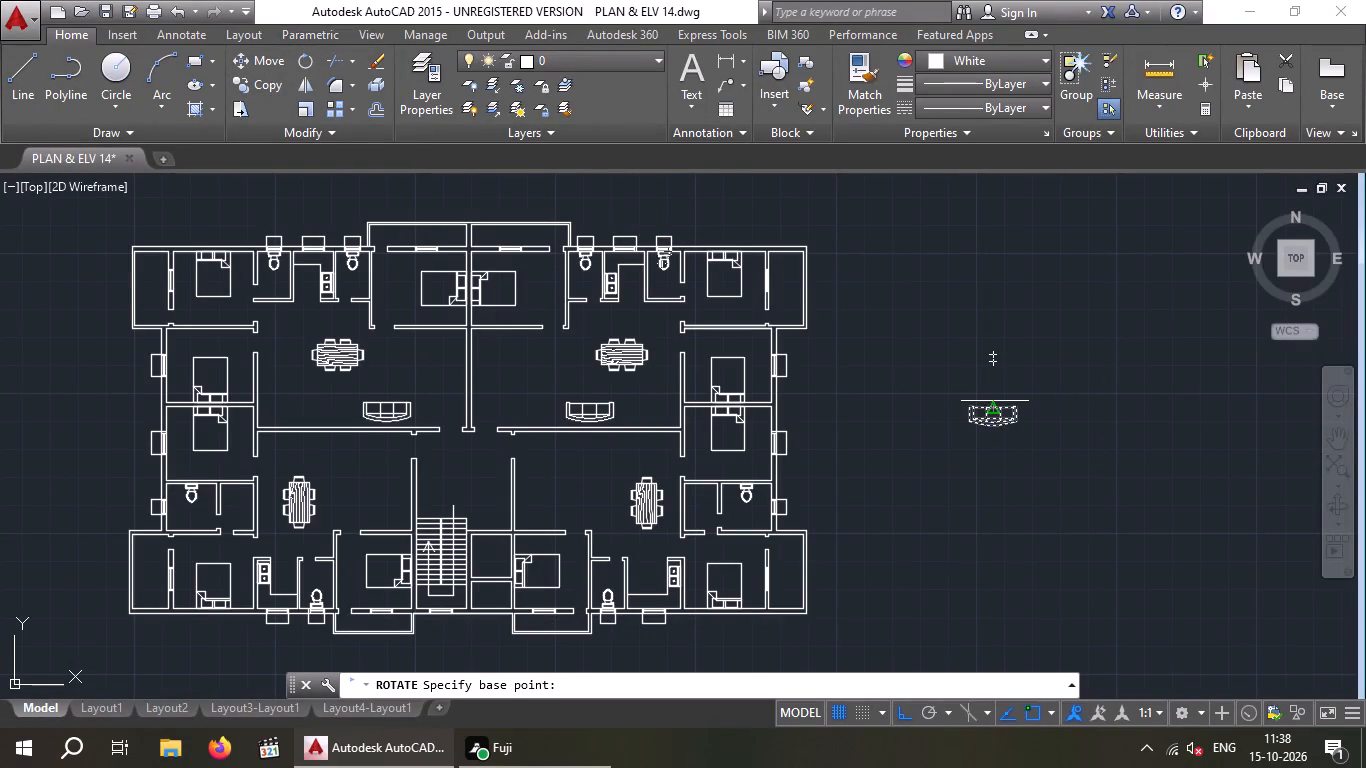
left_click(1025, 401)
left_click(882, 403)
key("Escape")
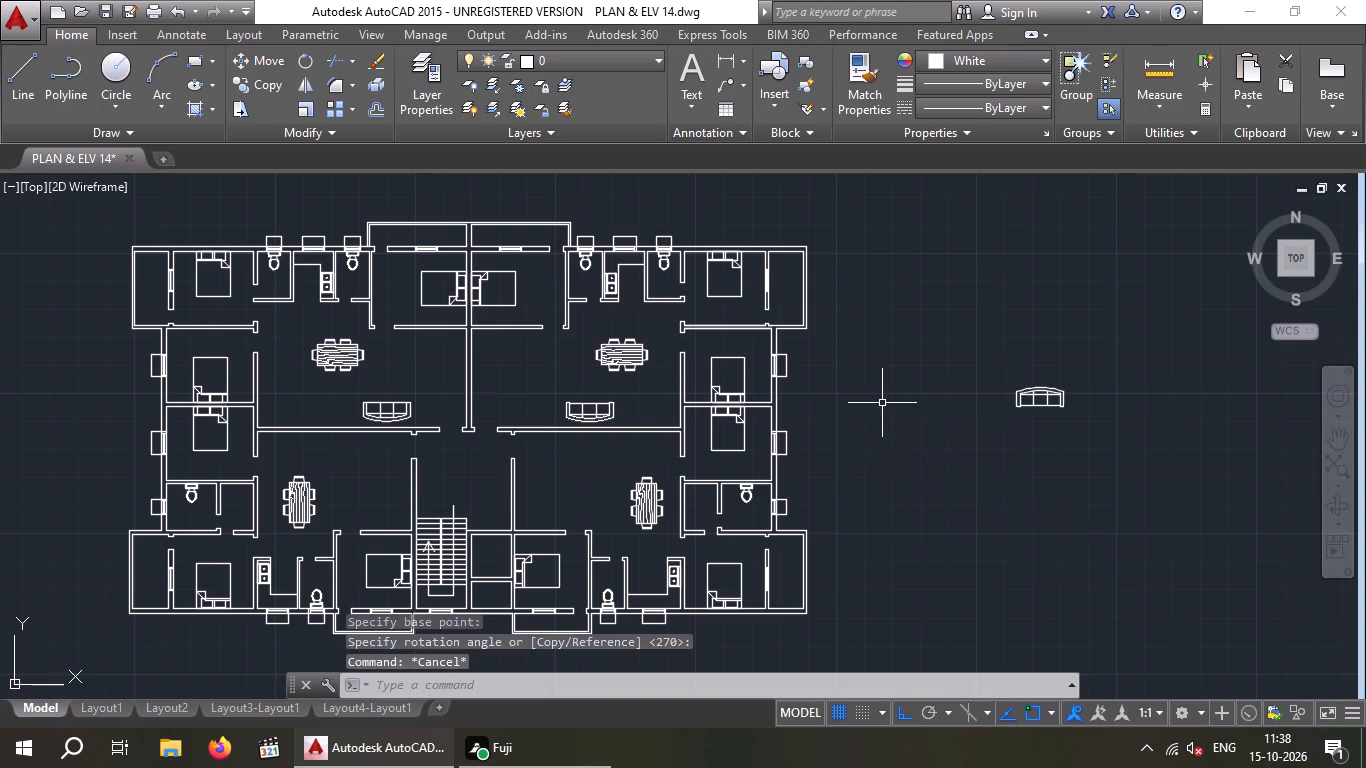
With Ortho off, copy the rotated sofa, by its curved back's midpoint, into the southeast apartment's living area below the dividing wall.
left_click_drag(1078, 337, 1116, 397)
left_click(964, 455)
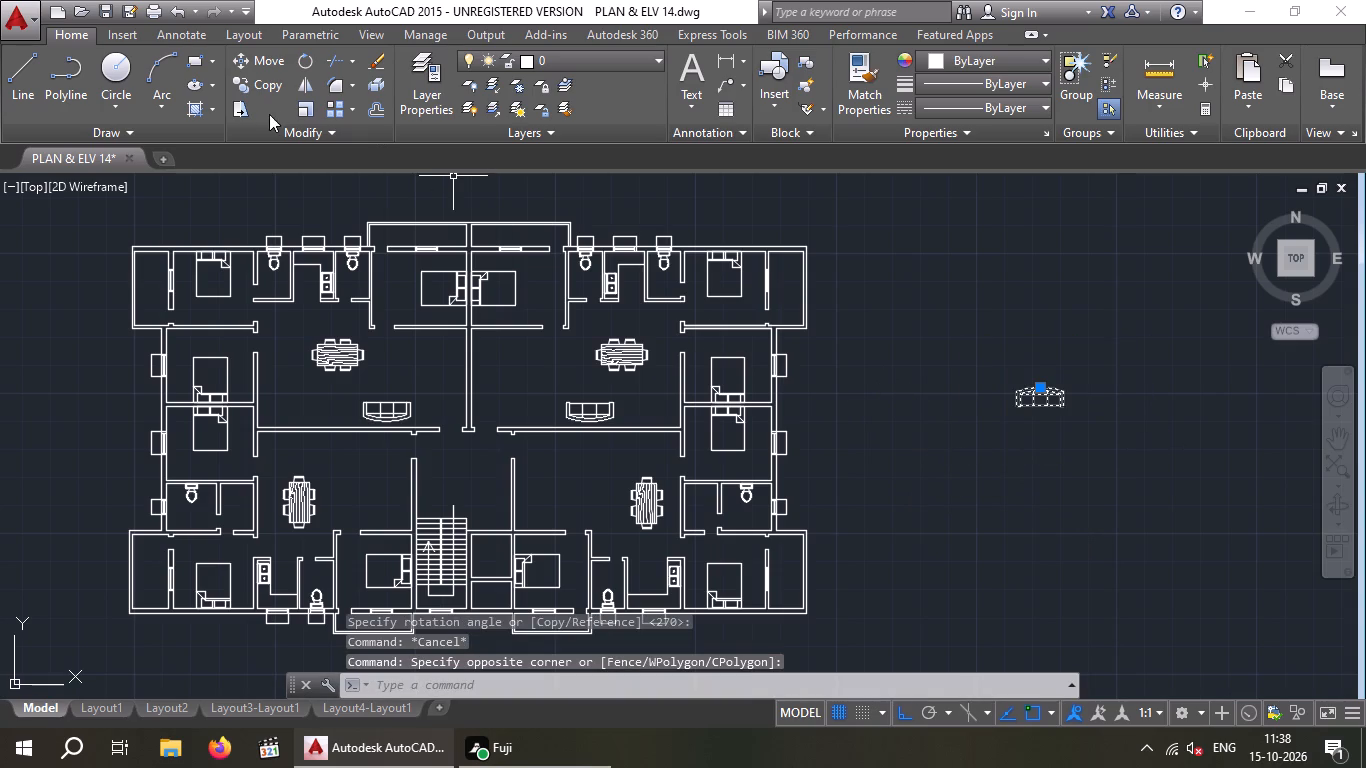
left_click(267, 82)
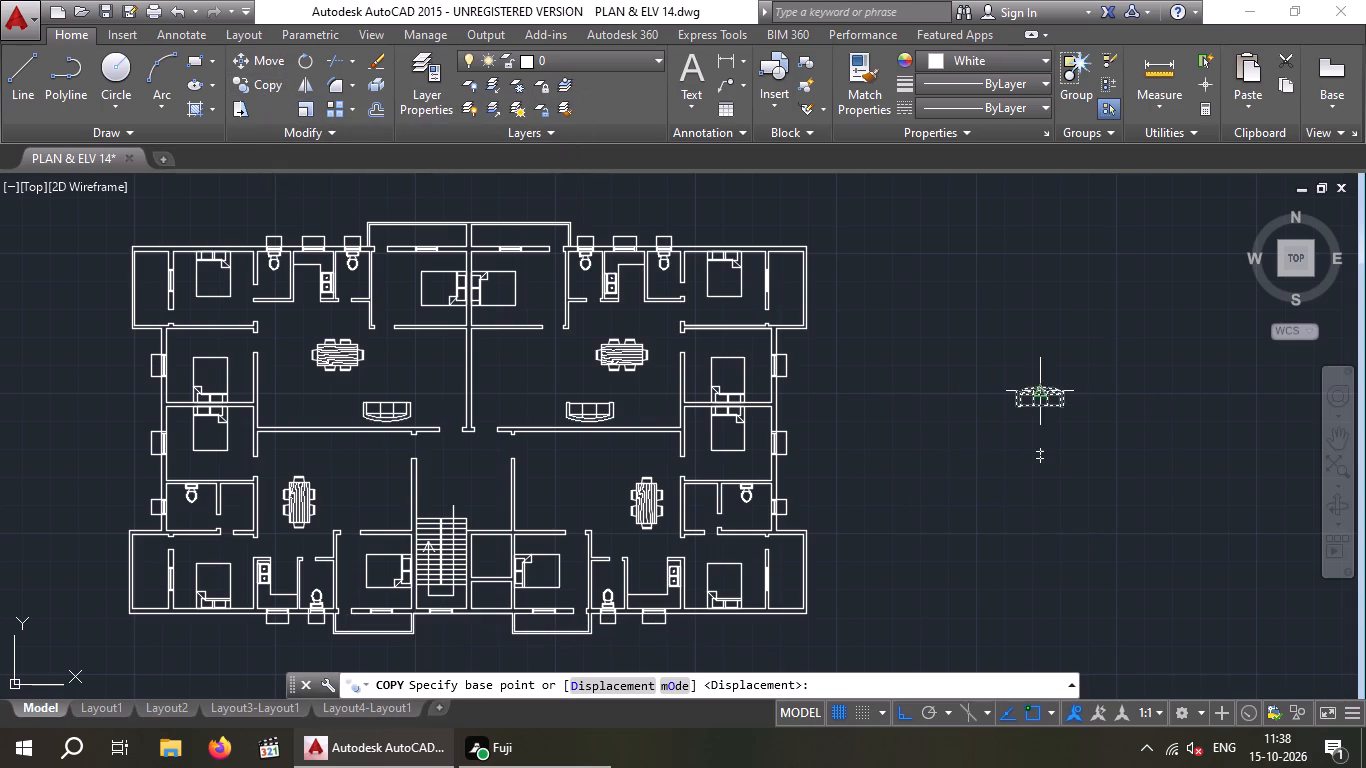
scroll(1037, 389, "up", 2)
left_click(1042, 380)
scroll(867, 483, "down", 2)
left_click(905, 713)
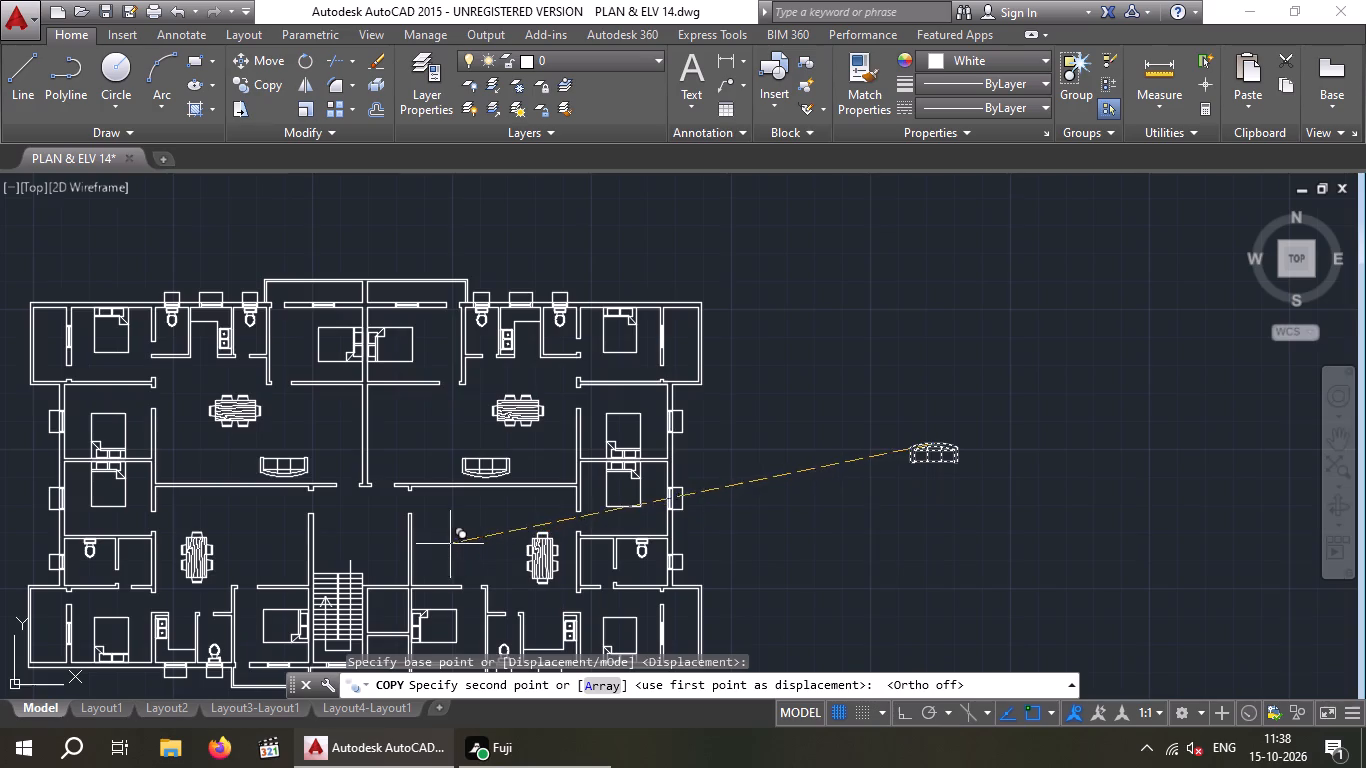
scroll(469, 528, "up", 2)
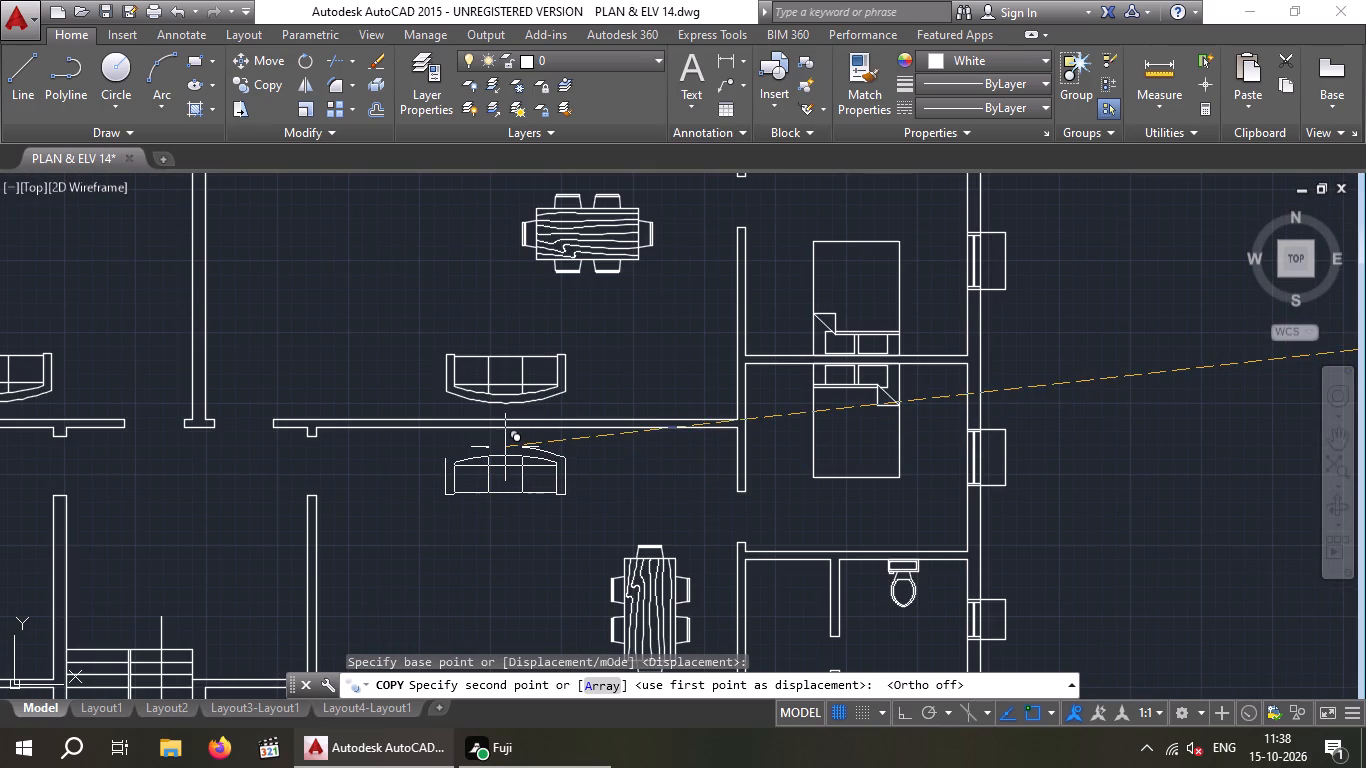
left_click(505, 447)
Place another copy of the rotated sofa in the southwest apartment's living area, just below the dividing wall.
scroll(491, 490, "down", 1)
middle_click_drag(476, 494, 669, 450)
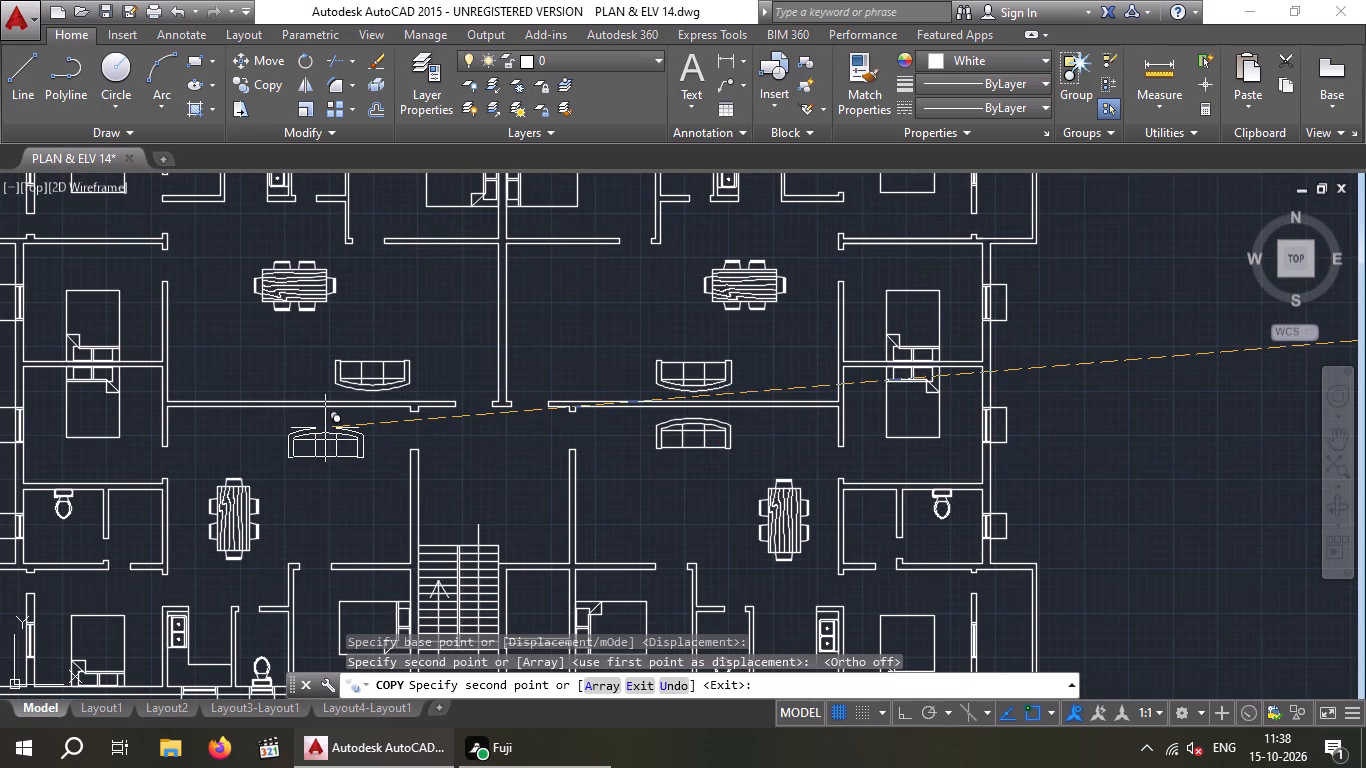
left_click(314, 424)
key("Escape")
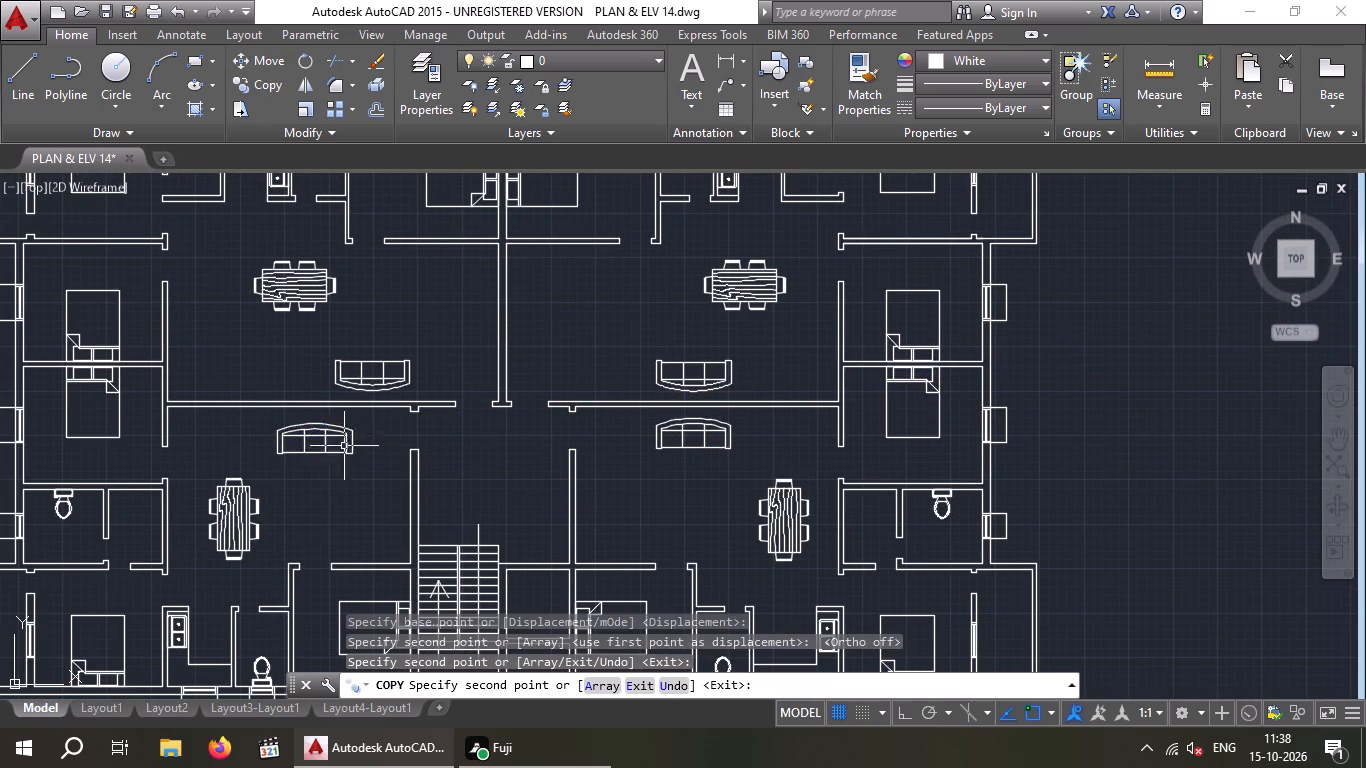
Save the furnished apartment drawing.
middle_click_drag(739, 452, 721, 369)
scroll(725, 382, "down", 1)
middle_click_drag(718, 406, 672, 463)
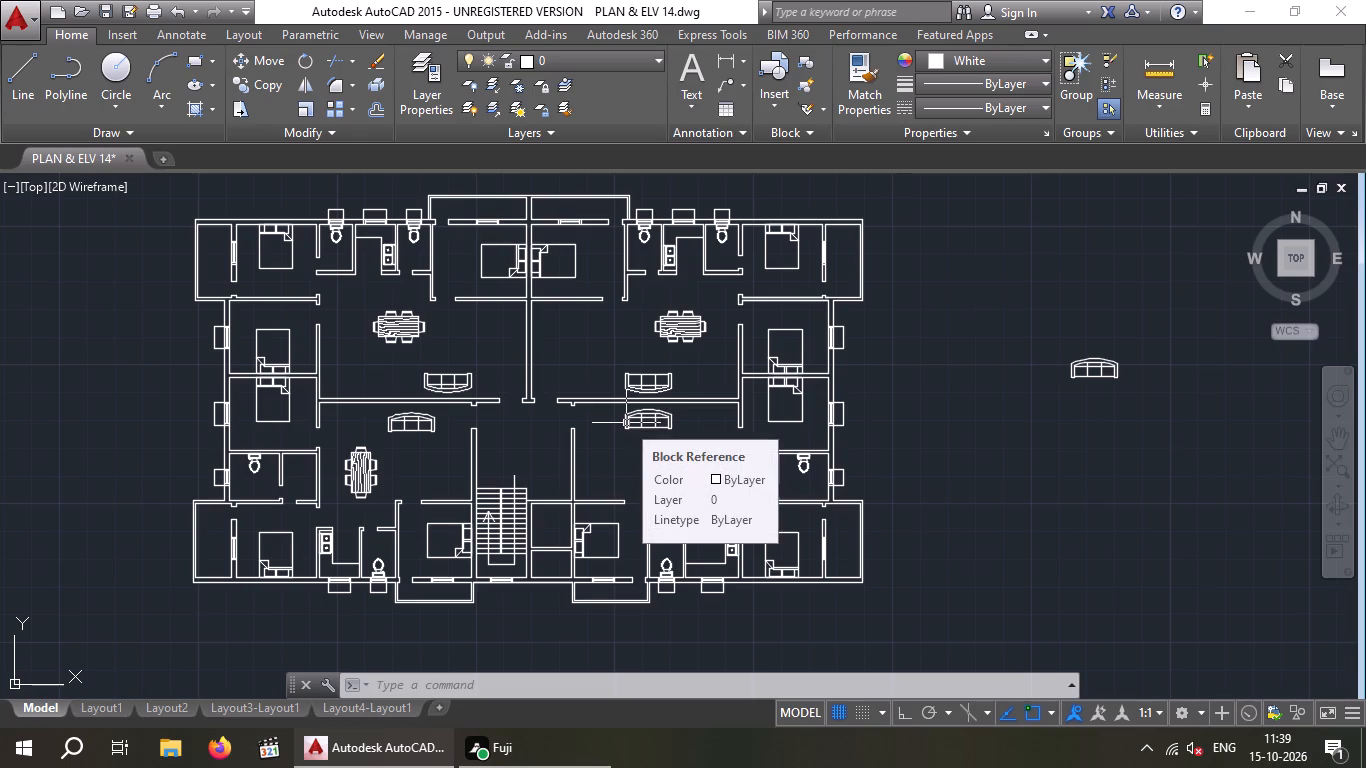
key("ctrl+s")
key("ctrl+s")
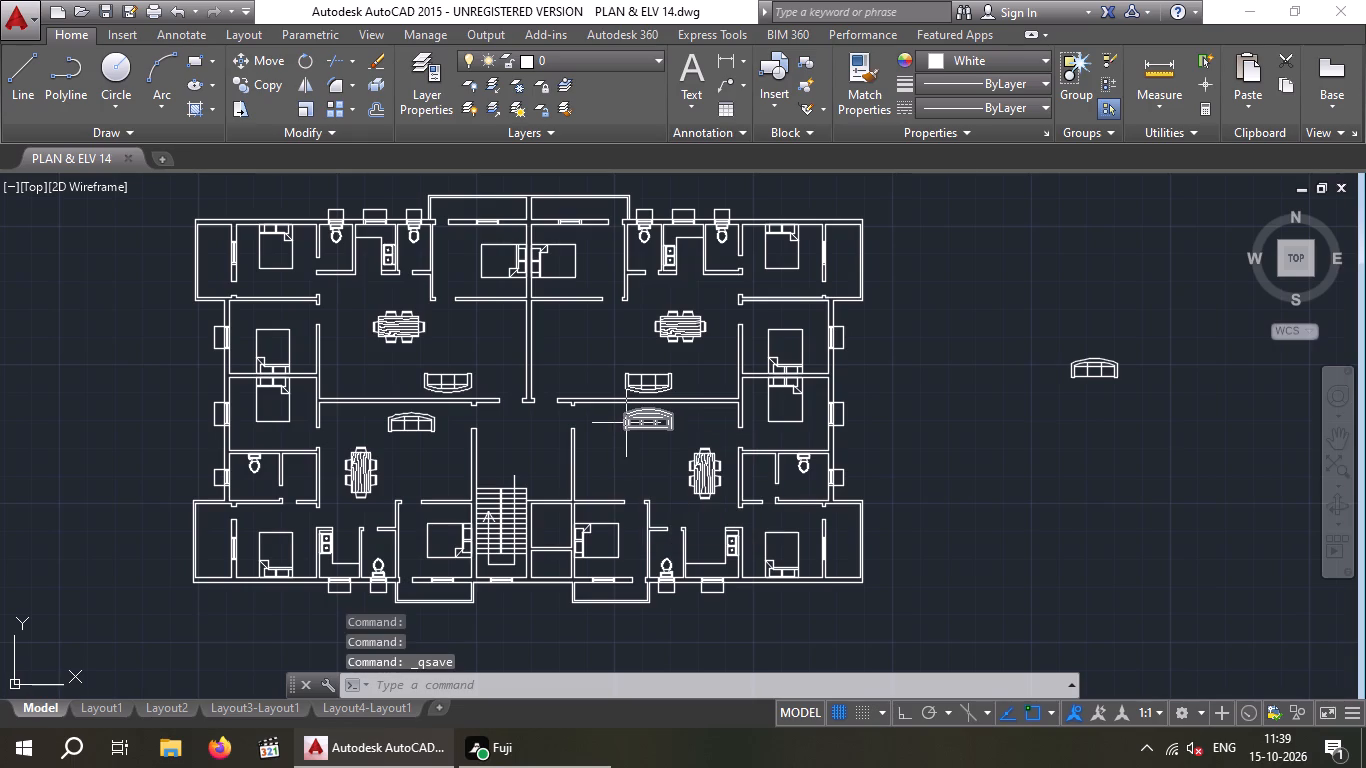
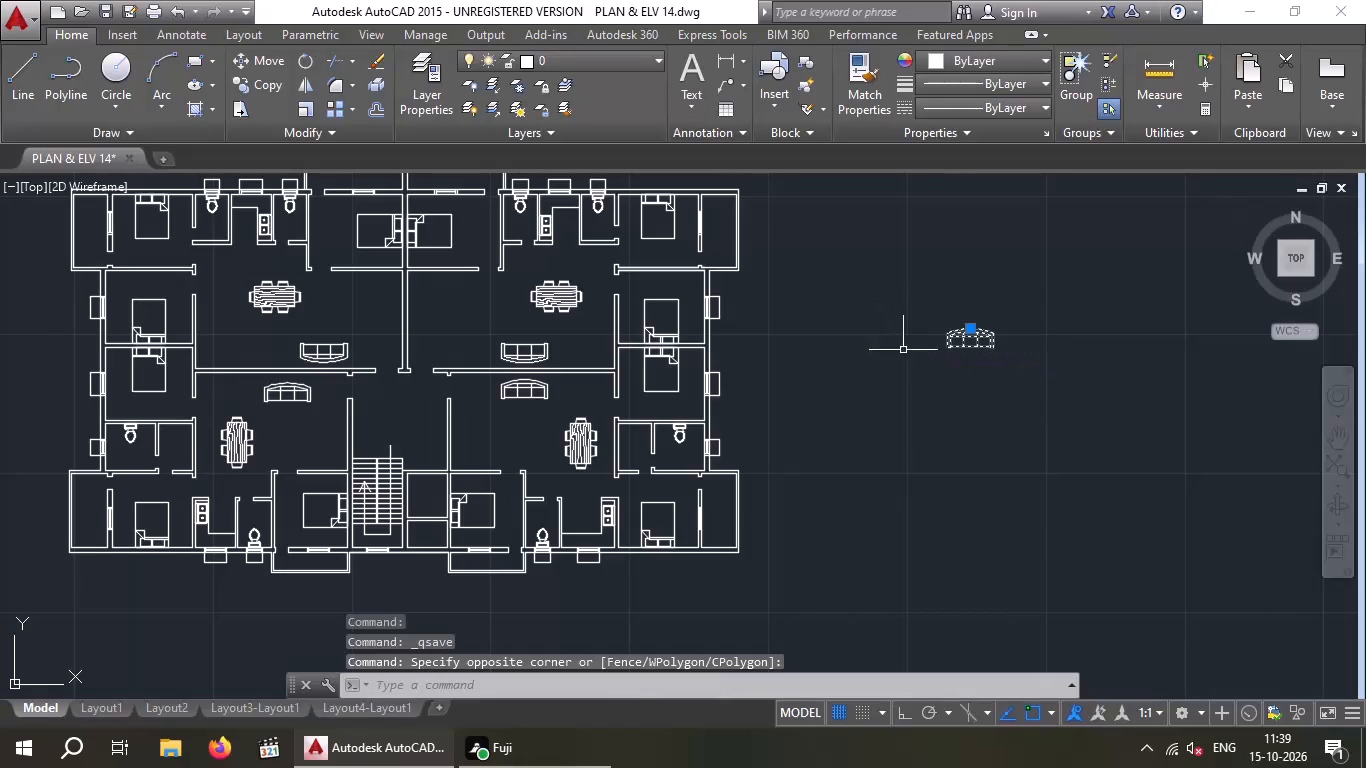
Erase the loose sofa east of the plan and the loose dining table, sink and stove west of it.
key("Delete")
middle_click_drag(847, 372, 1224, 337)
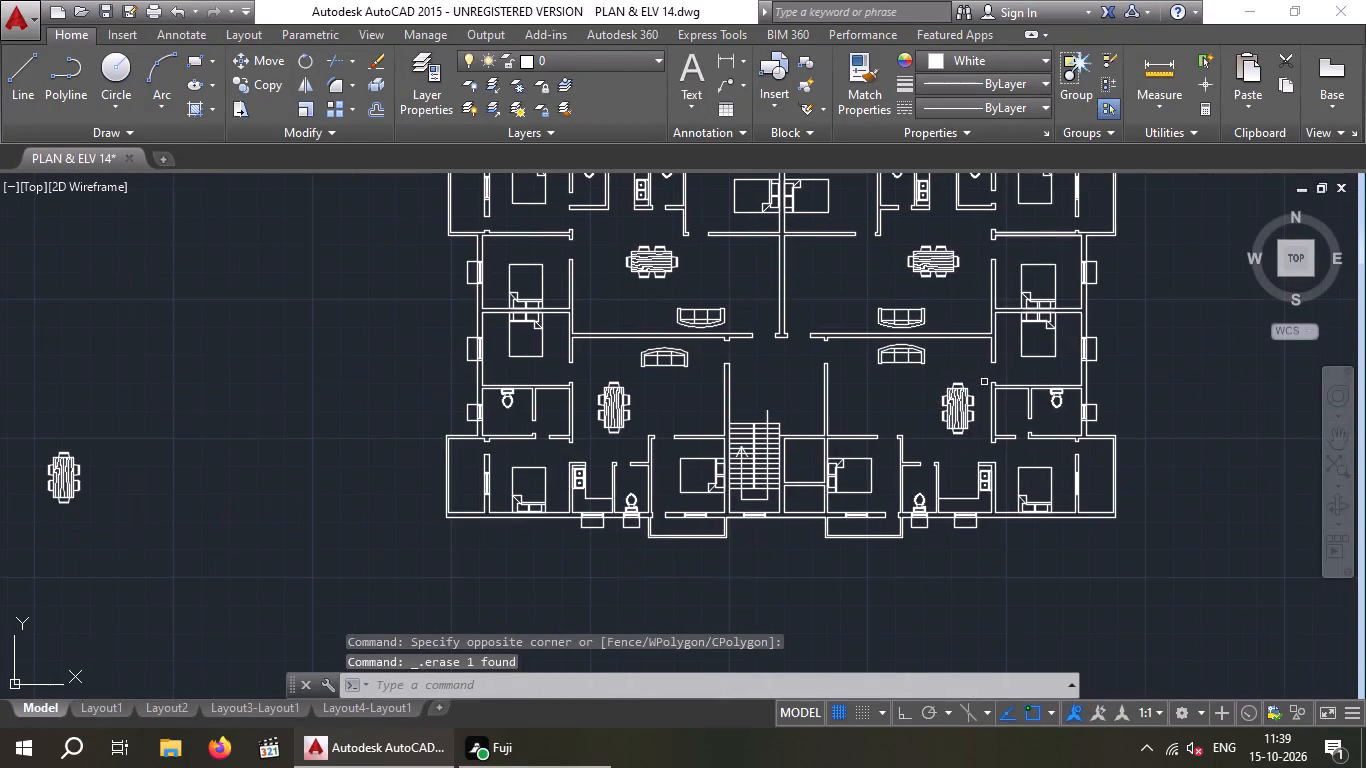
scroll(209, 414, "down", 4)
scroll(189, 433, "up", 3)
left_click_drag(243, 459, 207, 470)
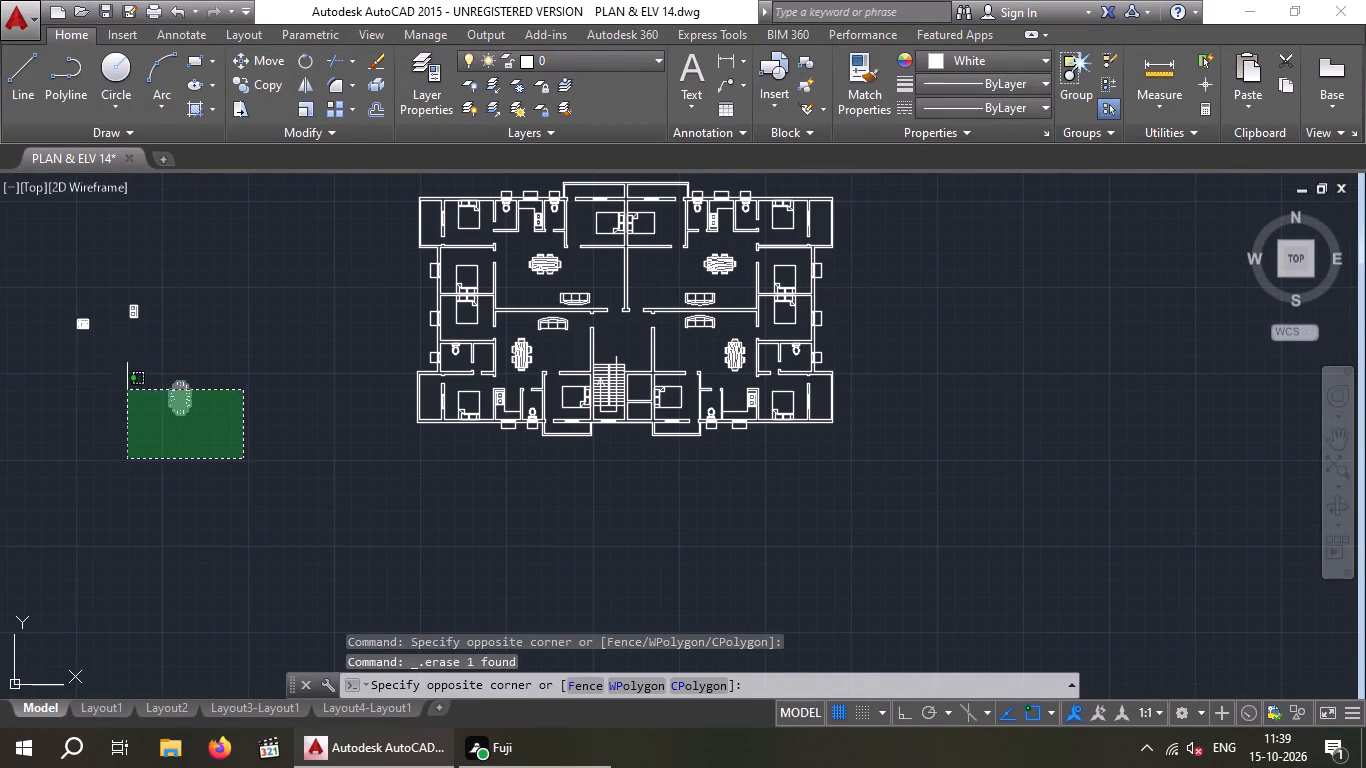
left_click(40, 259)
key("Delete")
Look over the whole furnished floor plan, including the area around the central staircase.
scroll(48, 285, "down", 1)
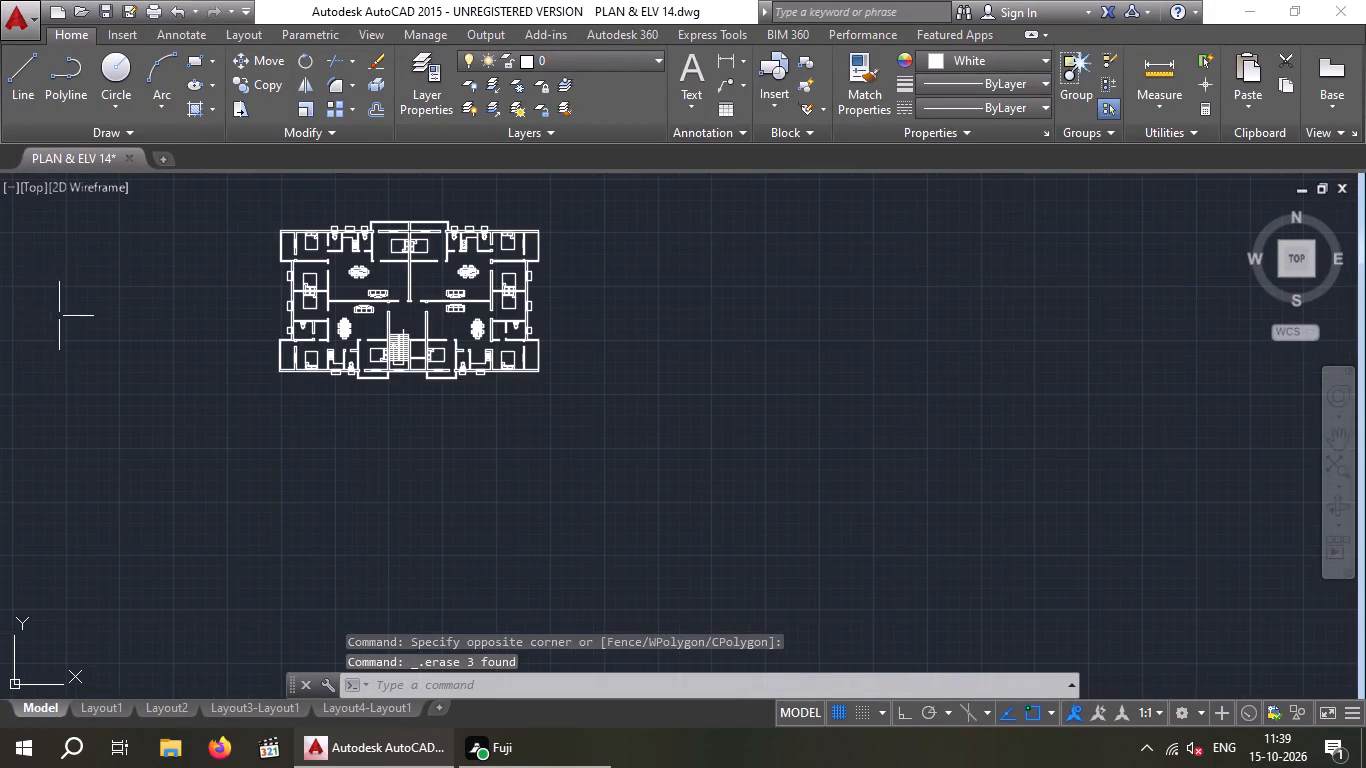
middle_click_drag(72, 352, 78, 459)
scroll(280, 419, "up", 3)
middle_click_drag(289, 419, 159, 396)
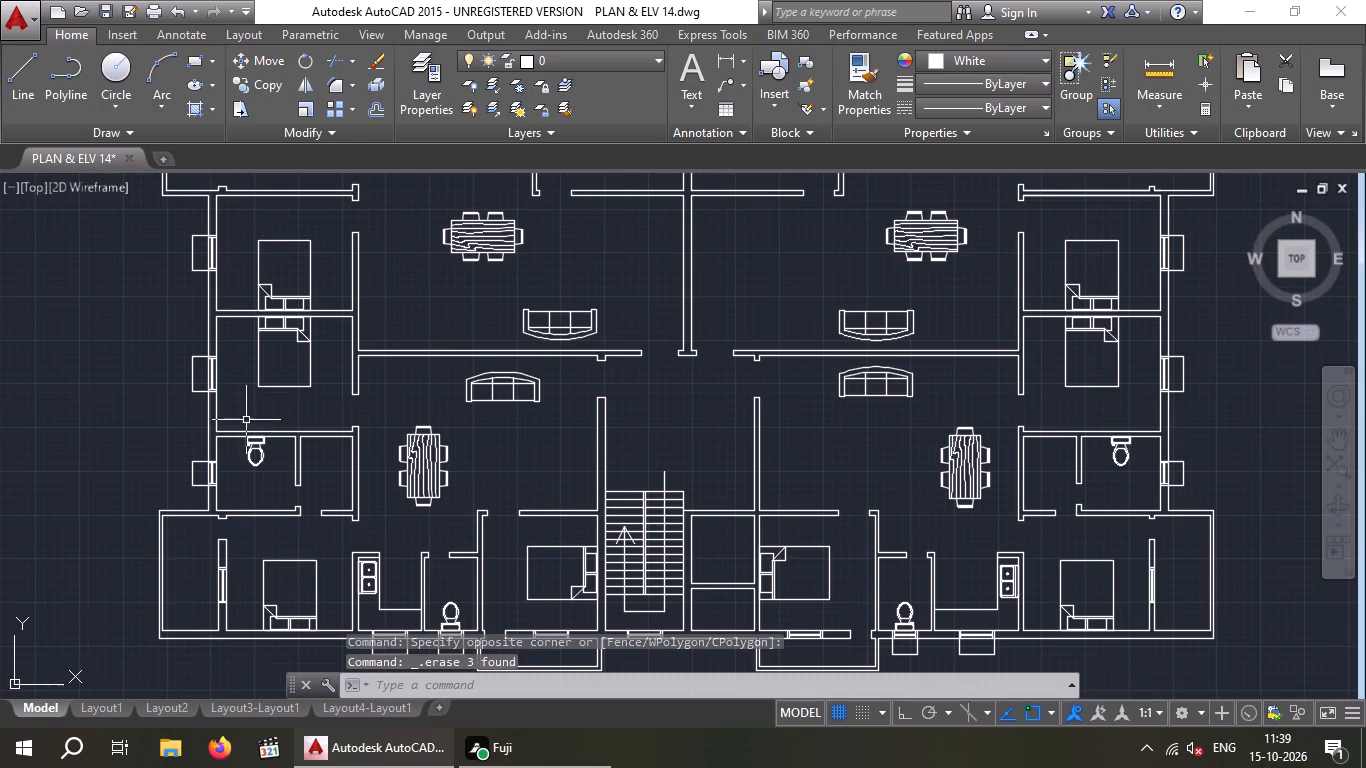
middle_click_drag(198, 473, 124, 494)
scroll(121, 494, "down", 1)
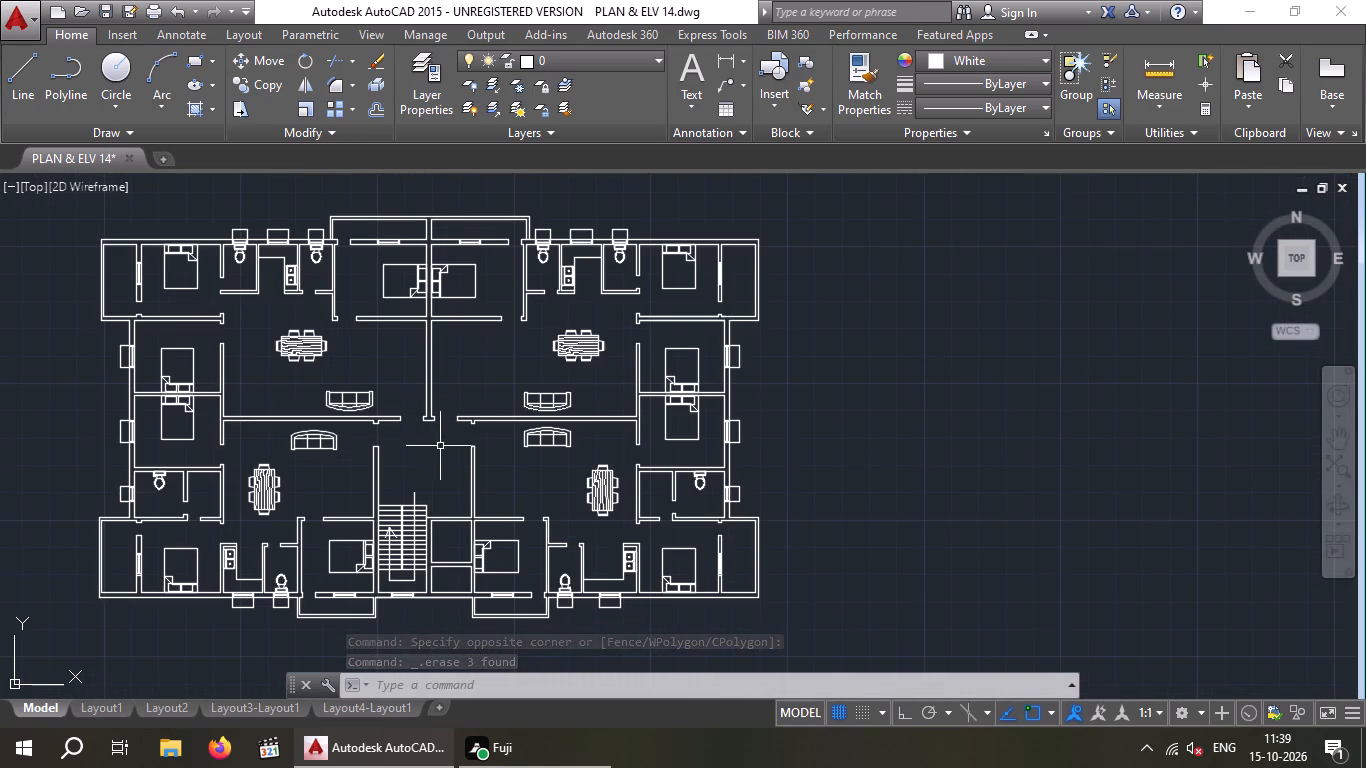
middle_click_drag(490, 506, 550, 479)
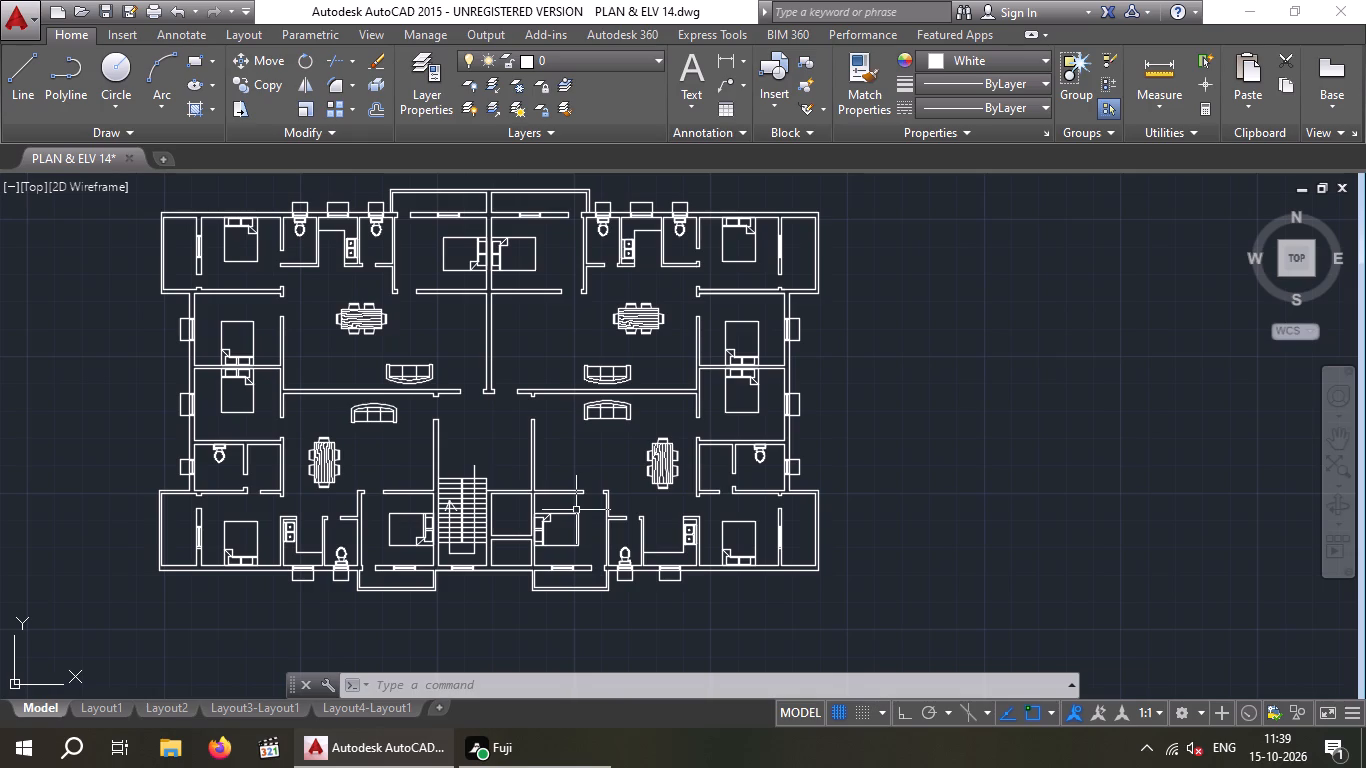
key("Escape")
key("Escape")
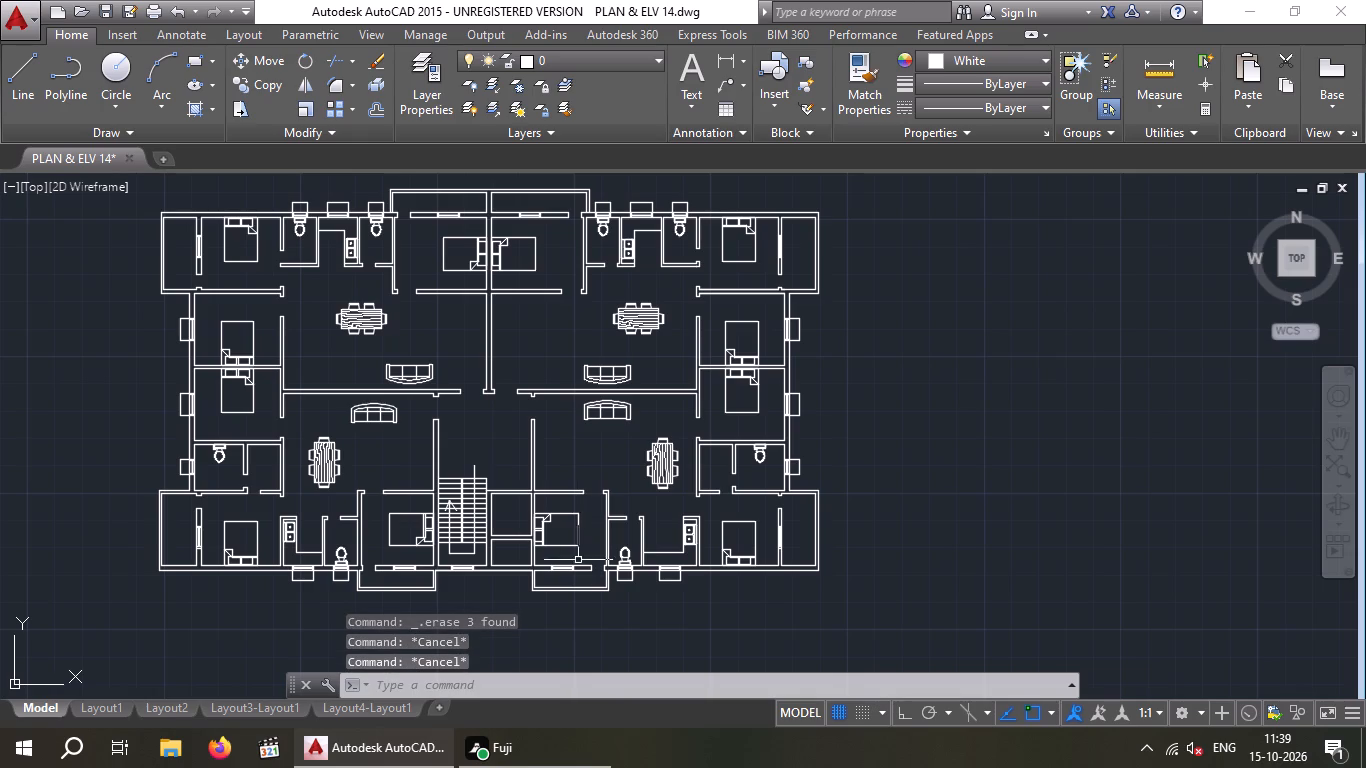
Offset all four sides of the larger rectangular shaft just east of the staircase inward by 3".
scroll(524, 522, "up", 2)
middle_click_drag(524, 519, 576, 452)
scroll(576, 452, "up", 2)
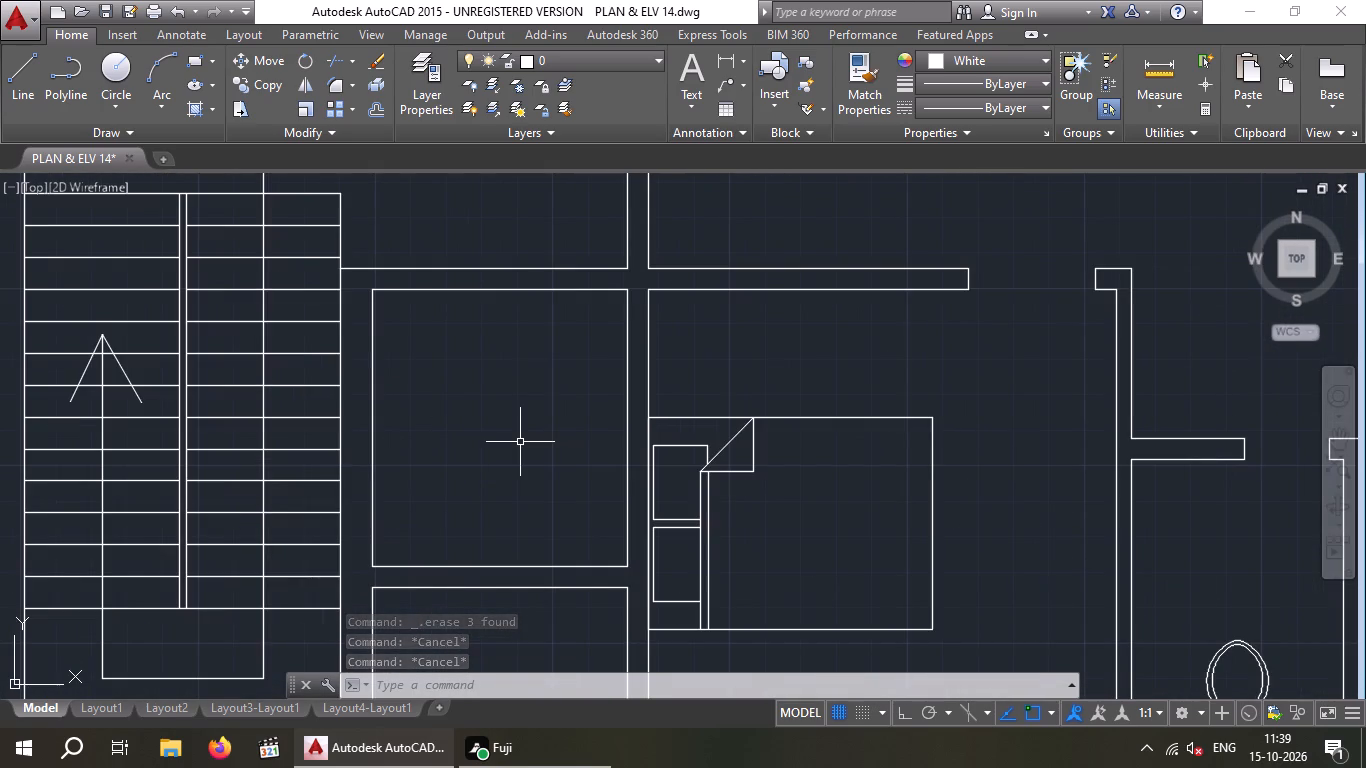
key("o")
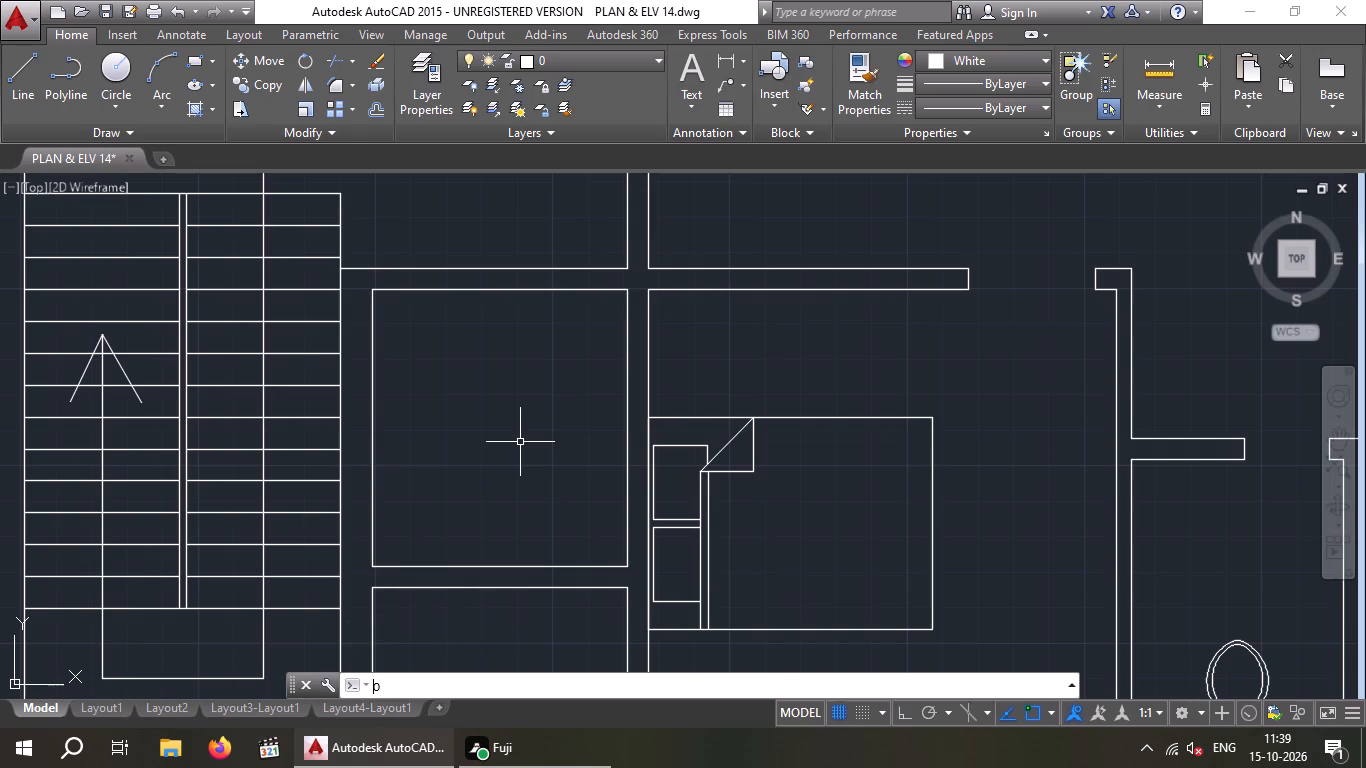
key("Return")
key("3")
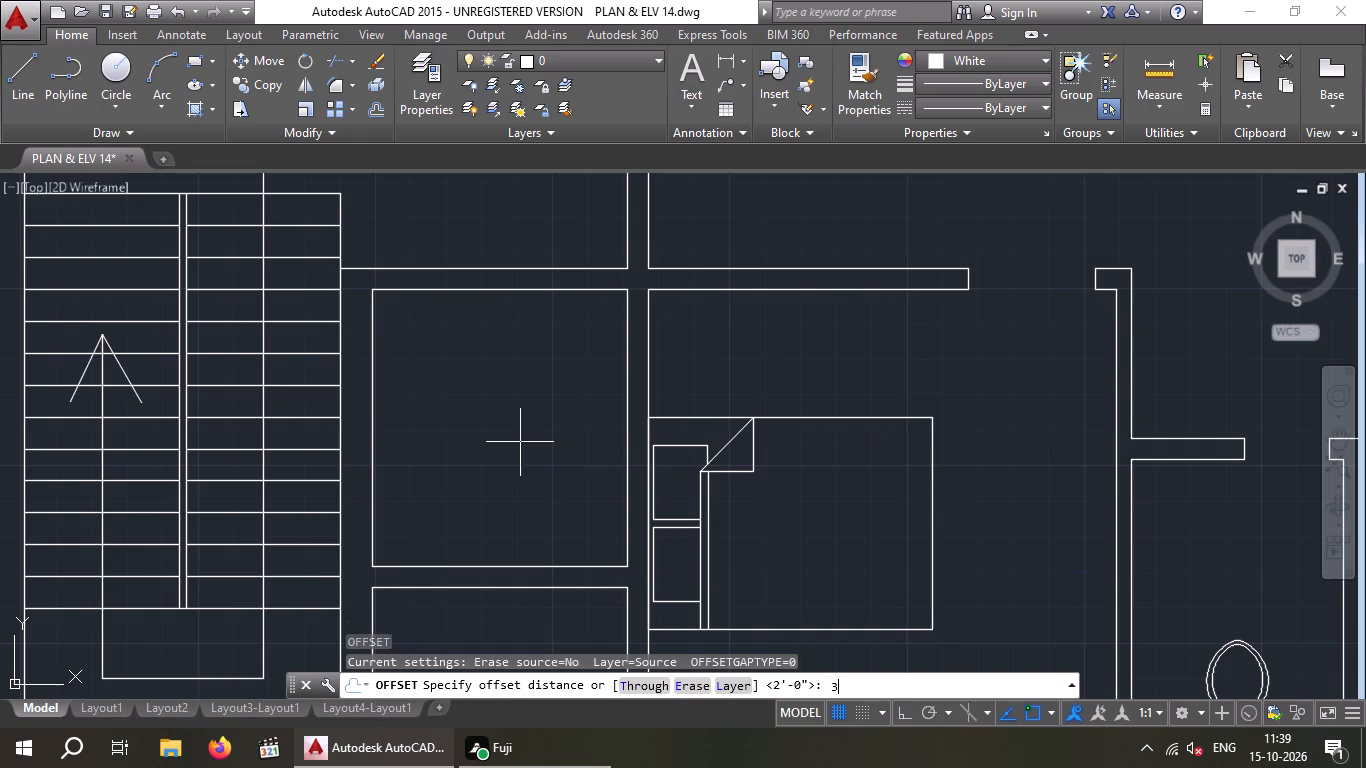
key("shift+quotedbl")
key("Return")
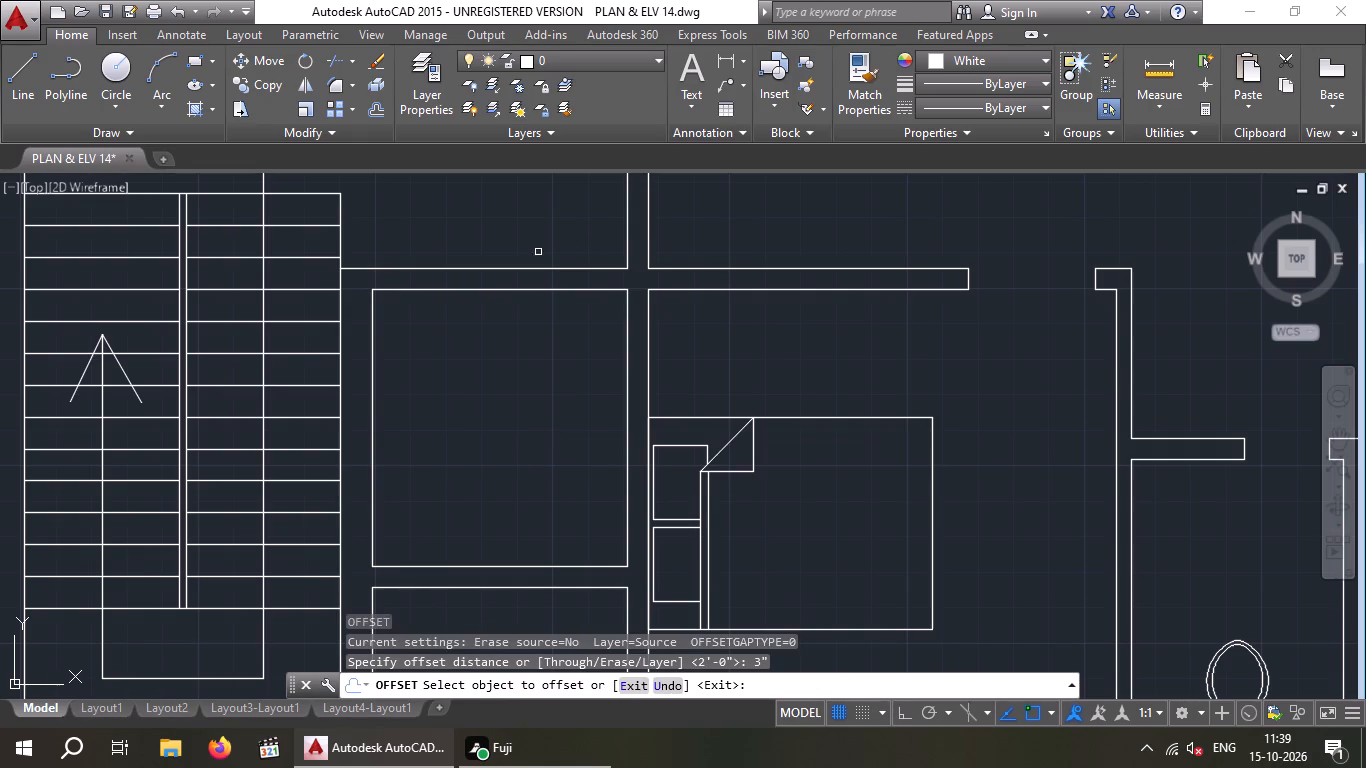
left_click(510, 290)
left_click(511, 306)
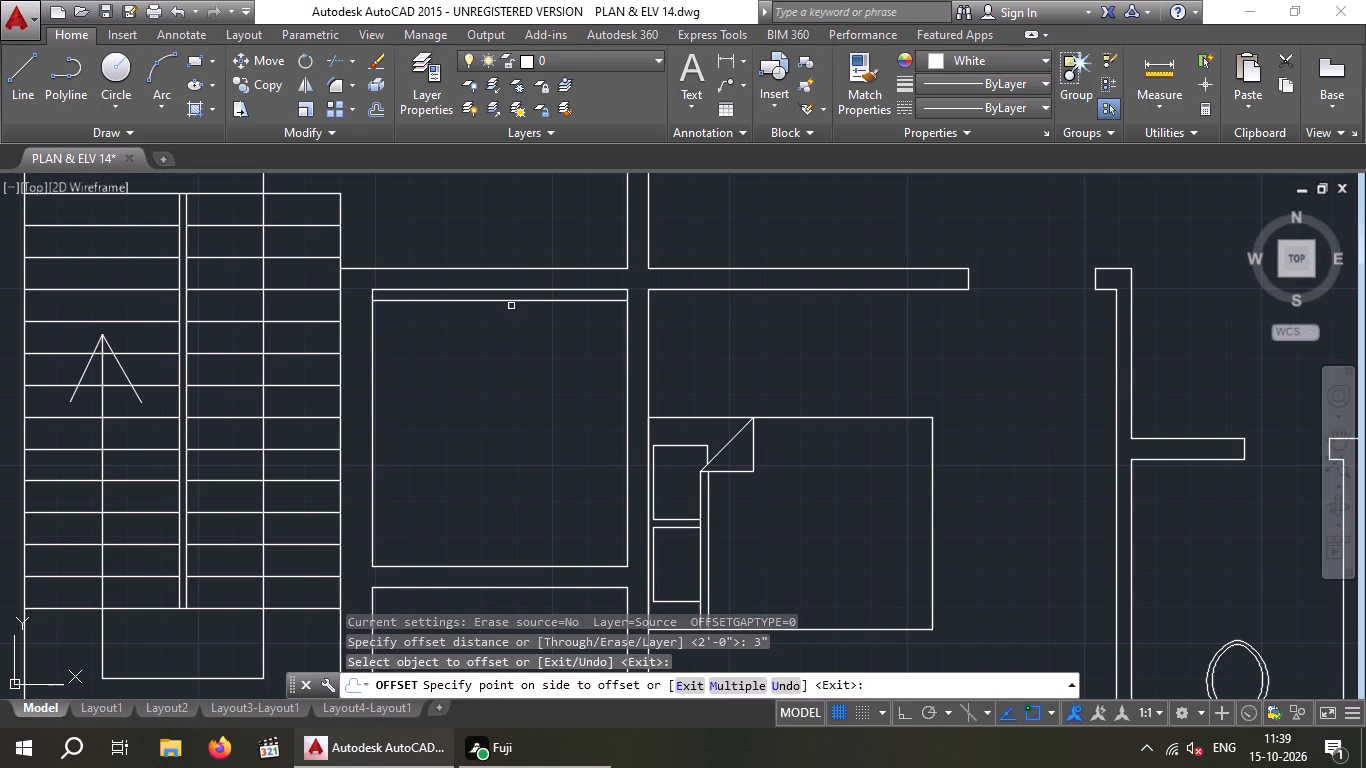
left_click_drag(625, 349, 589, 357)
left_click_drag(575, 360, 569, 362)
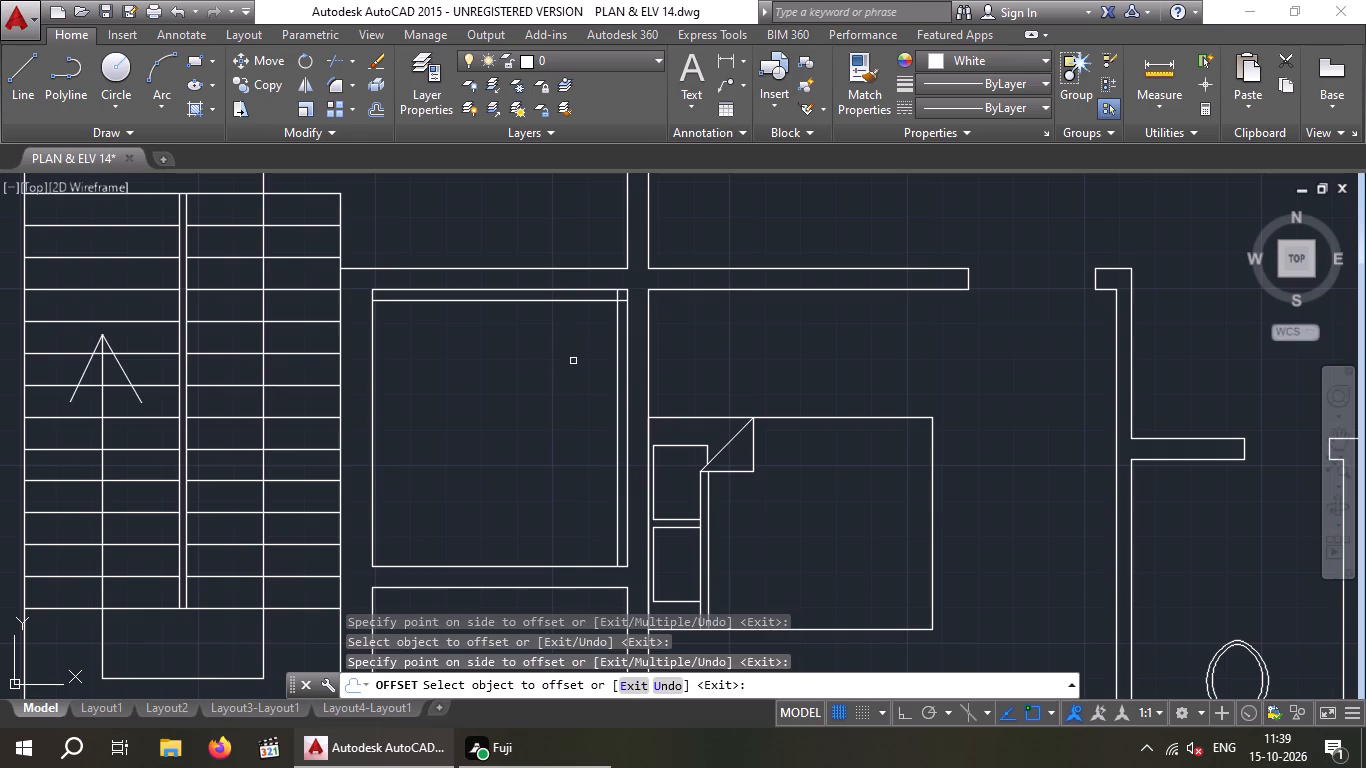
left_click_drag(569, 362, 554, 365)
left_click_drag(370, 386, 402, 391)
left_click(416, 391)
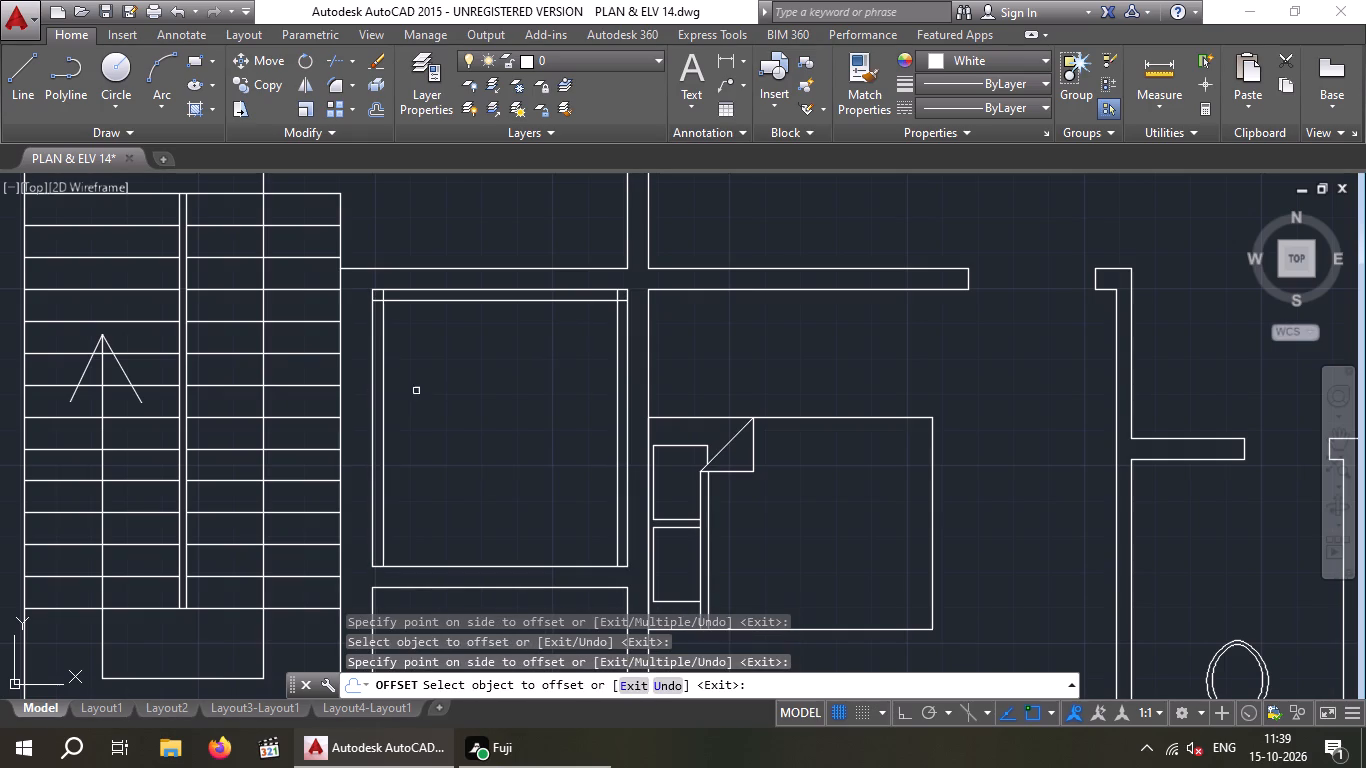
left_click_drag(471, 567, 475, 556)
left_click(481, 507)
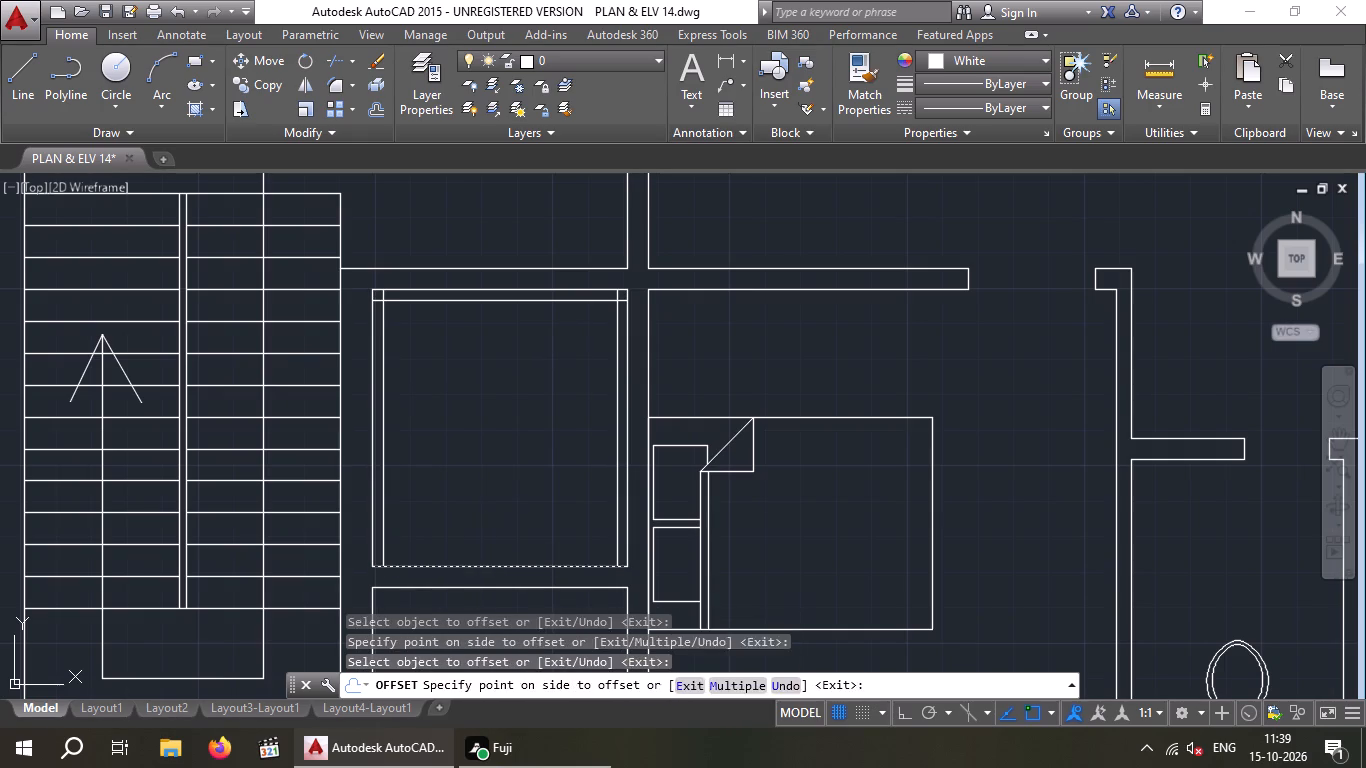
key("Escape")
key("Escape")
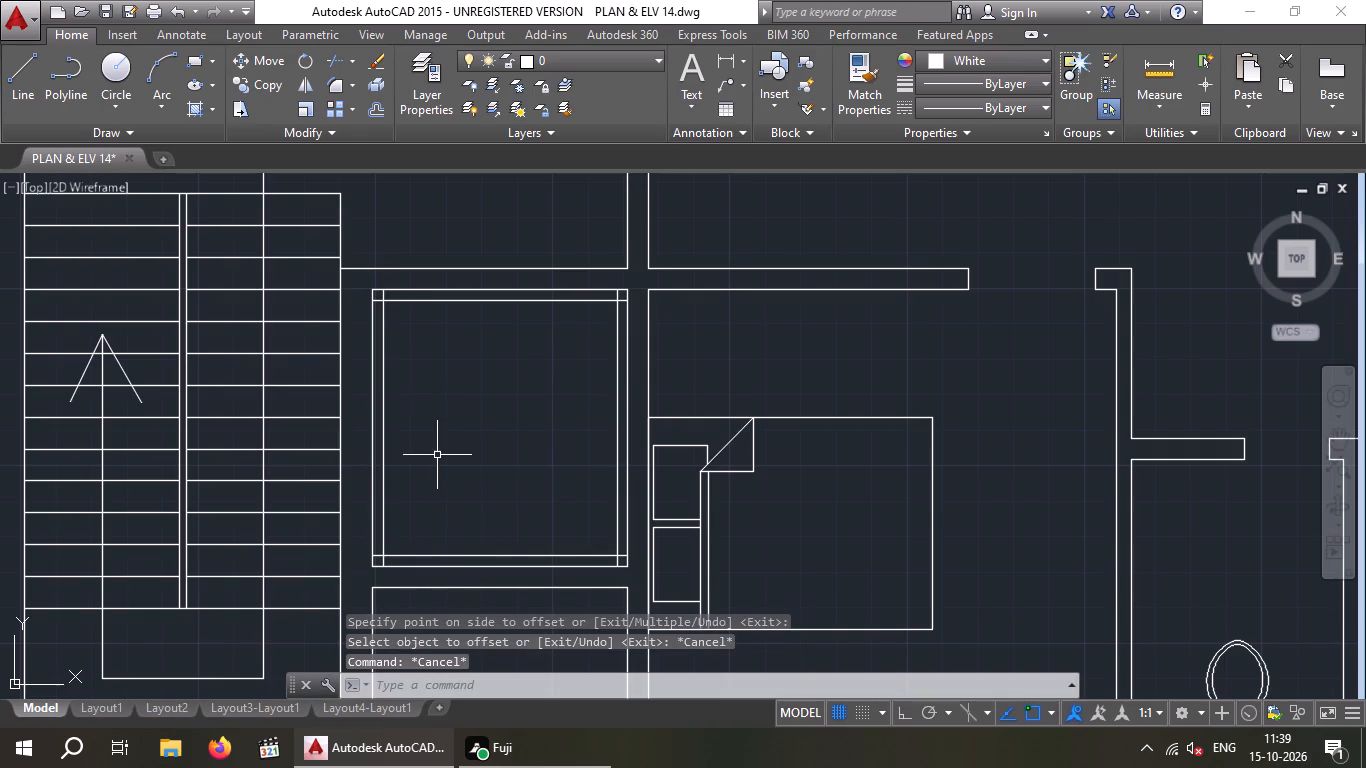
Trim the overlapping ends of the inner offset lines at the shaft's two upper corners.
type("TR")
key("space")
key("space")
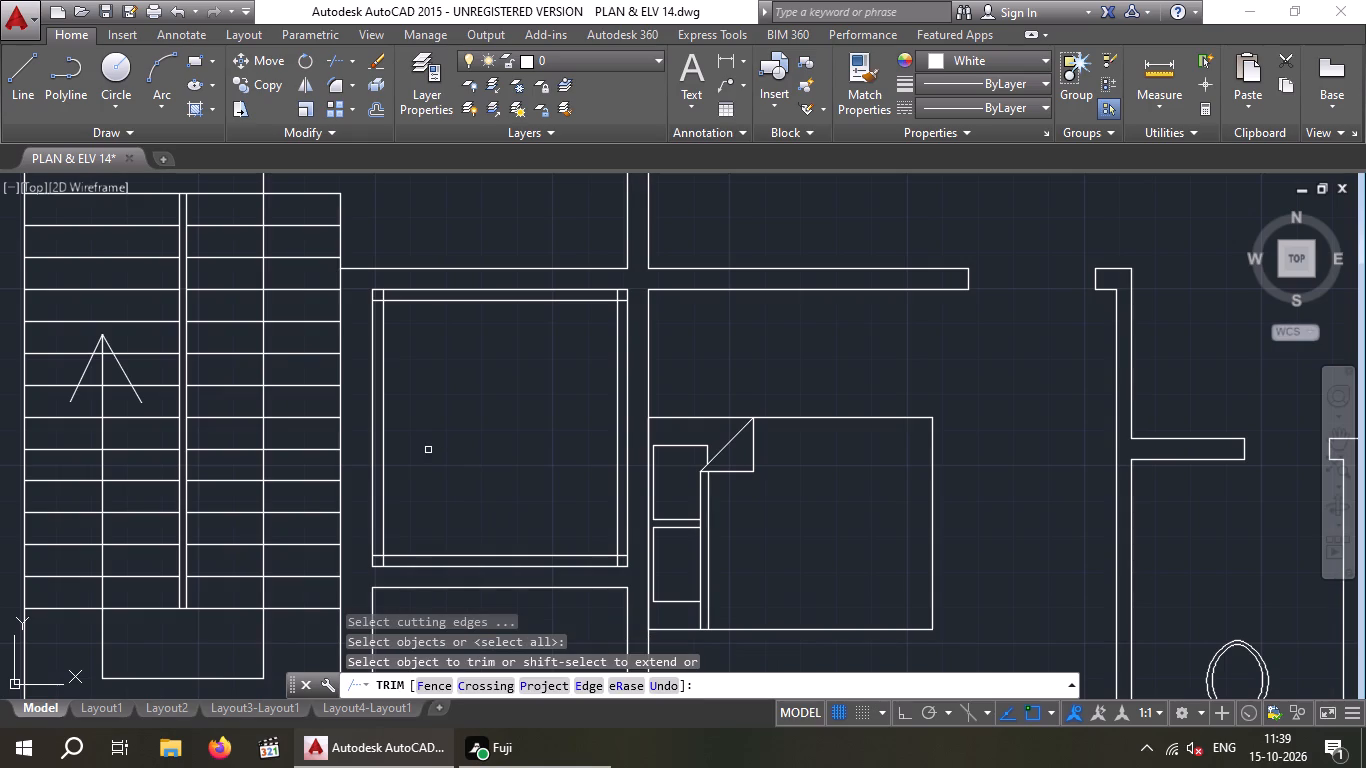
scroll(386, 295, "up", 2)
left_click(385, 296)
left_click(368, 298)
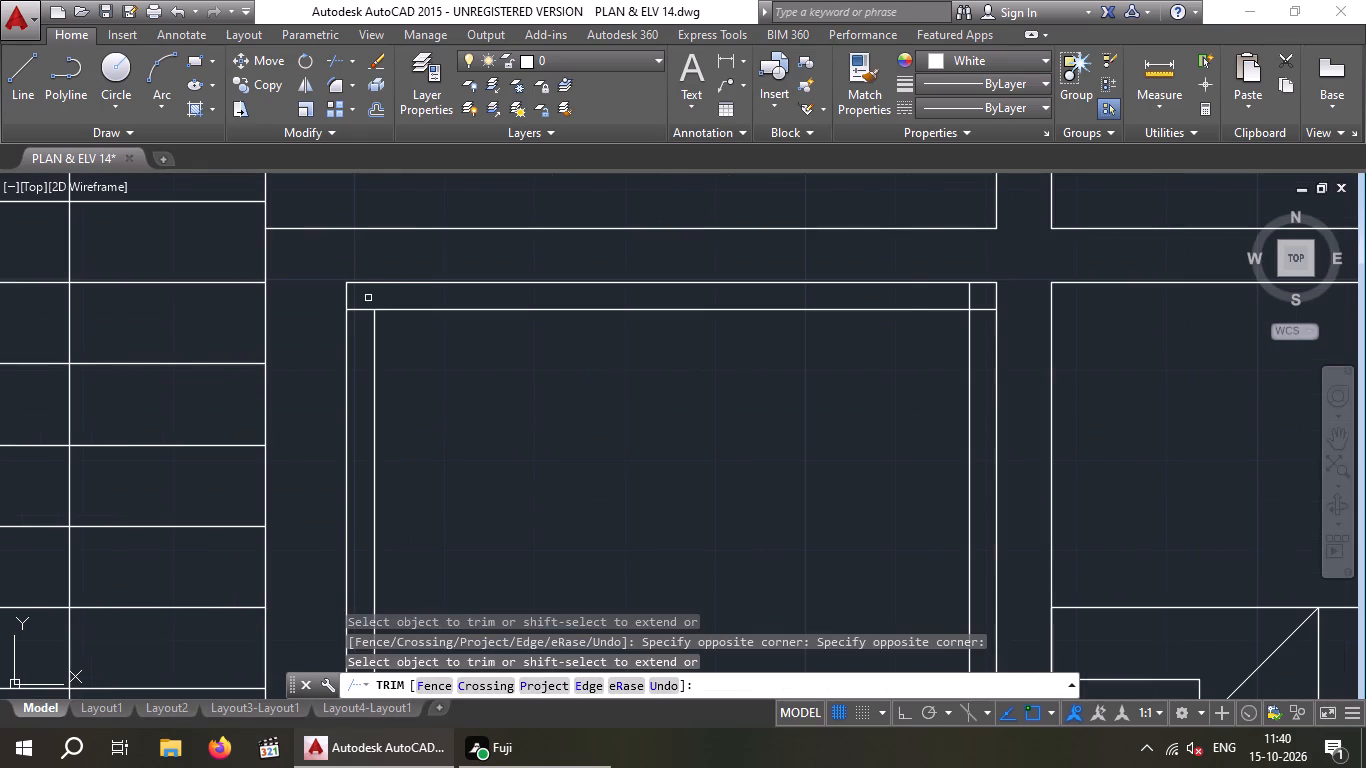
left_click_drag(367, 298, 364, 308)
left_click(363, 310)
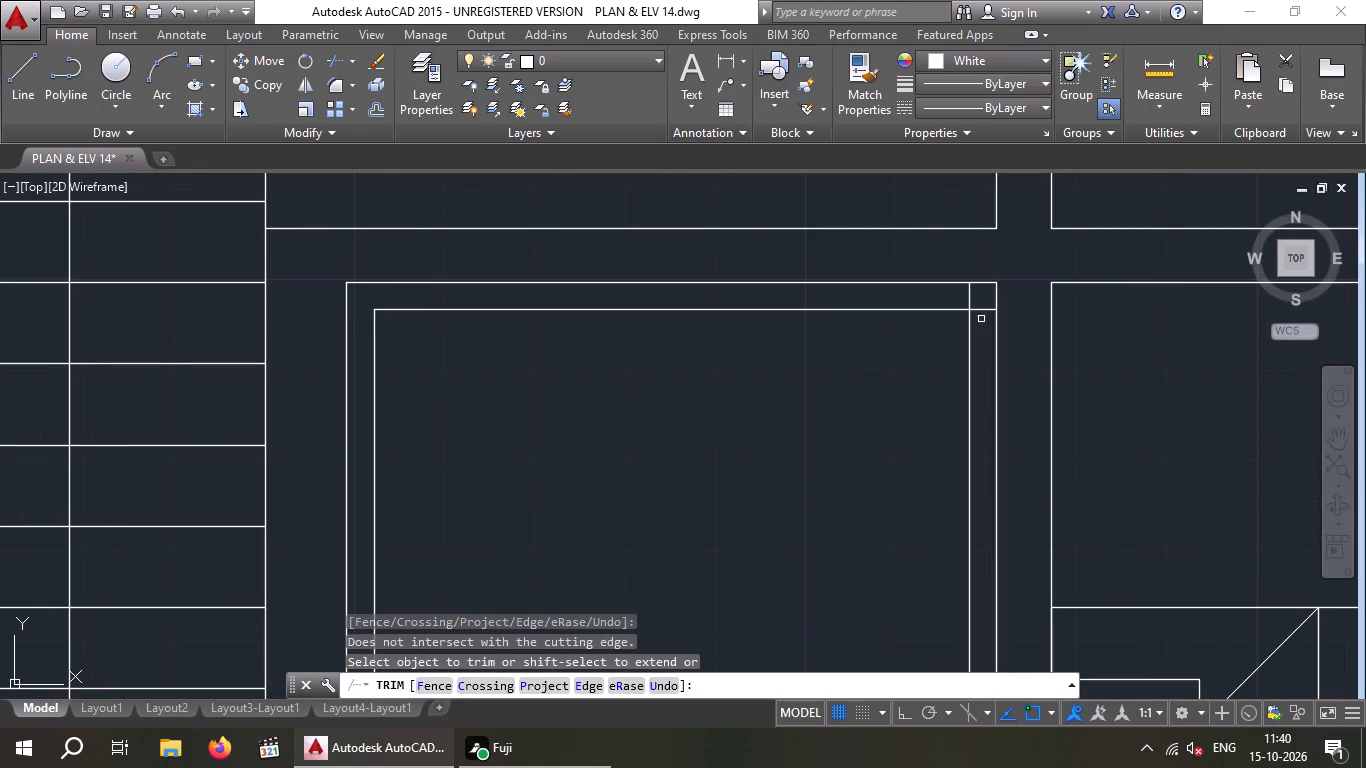
scroll(979, 320, "up", 3)
left_click(1006, 309)
left_click(996, 261)
left_click_drag(995, 237, 917, 231)
left_click(905, 228)
Trim the overlapping ends of the inner offset lines at the shaft's two lower corners.
scroll(906, 227, "down", 6)
scroll(763, 400, "up", 7)
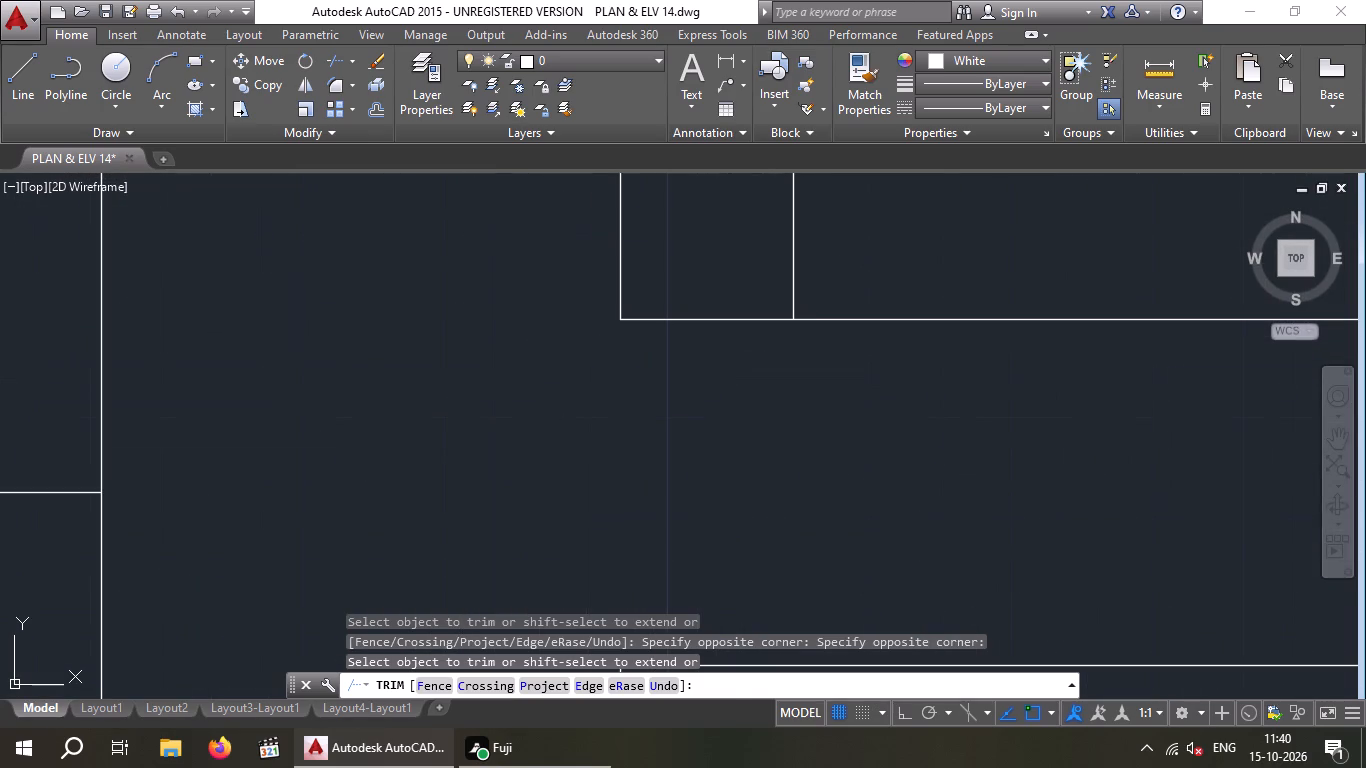
left_click_drag(848, 242, 744, 244)
left_click(729, 244)
left_click_drag(832, 236, 794, 241)
left_click(767, 247)
scroll(767, 247, "down", 1)
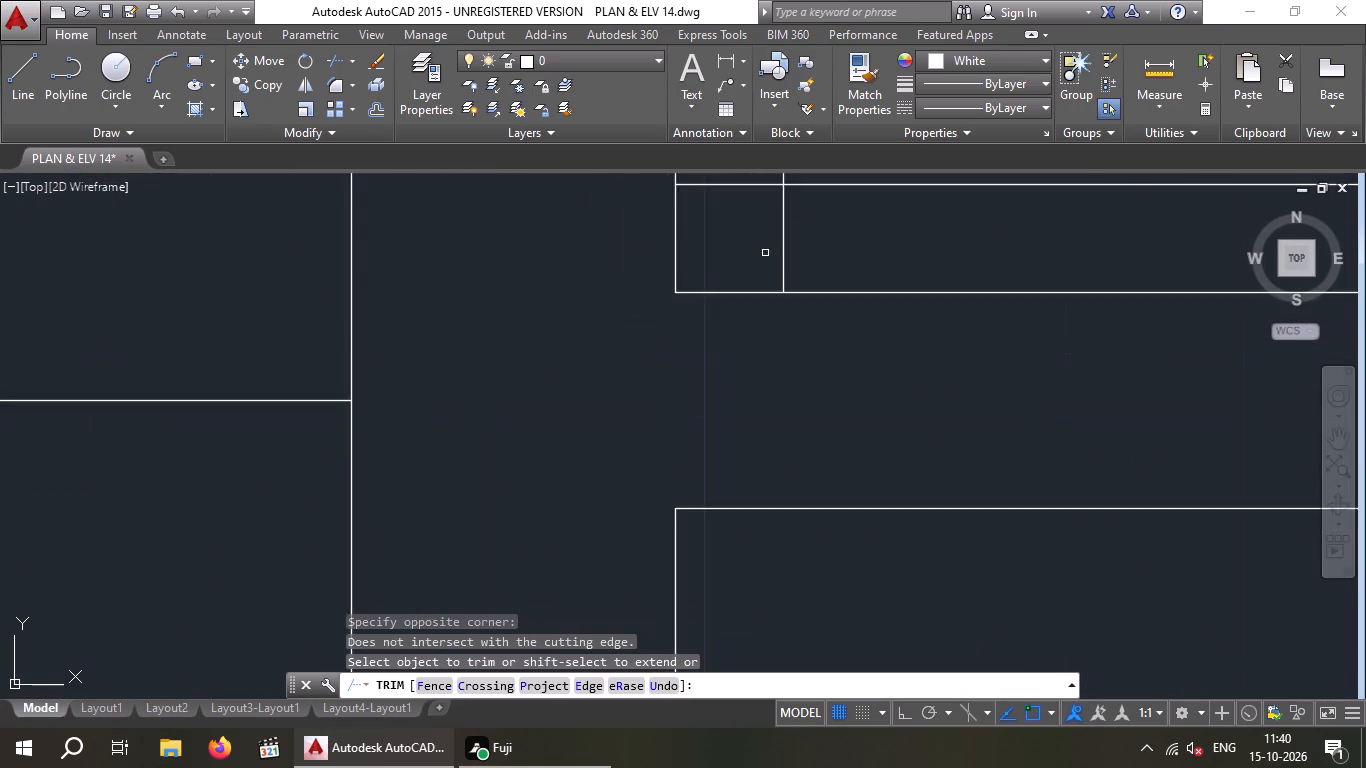
middle_click_drag(764, 260, 740, 353)
left_click_drag(855, 299, 714, 331)
left_click(694, 337)
left_click_drag(694, 338, 696, 303)
left_click_drag(717, 329, 705, 289)
left_click(701, 264)
scroll(701, 264, "down", 5)
scroll(949, 268, "up", 5)
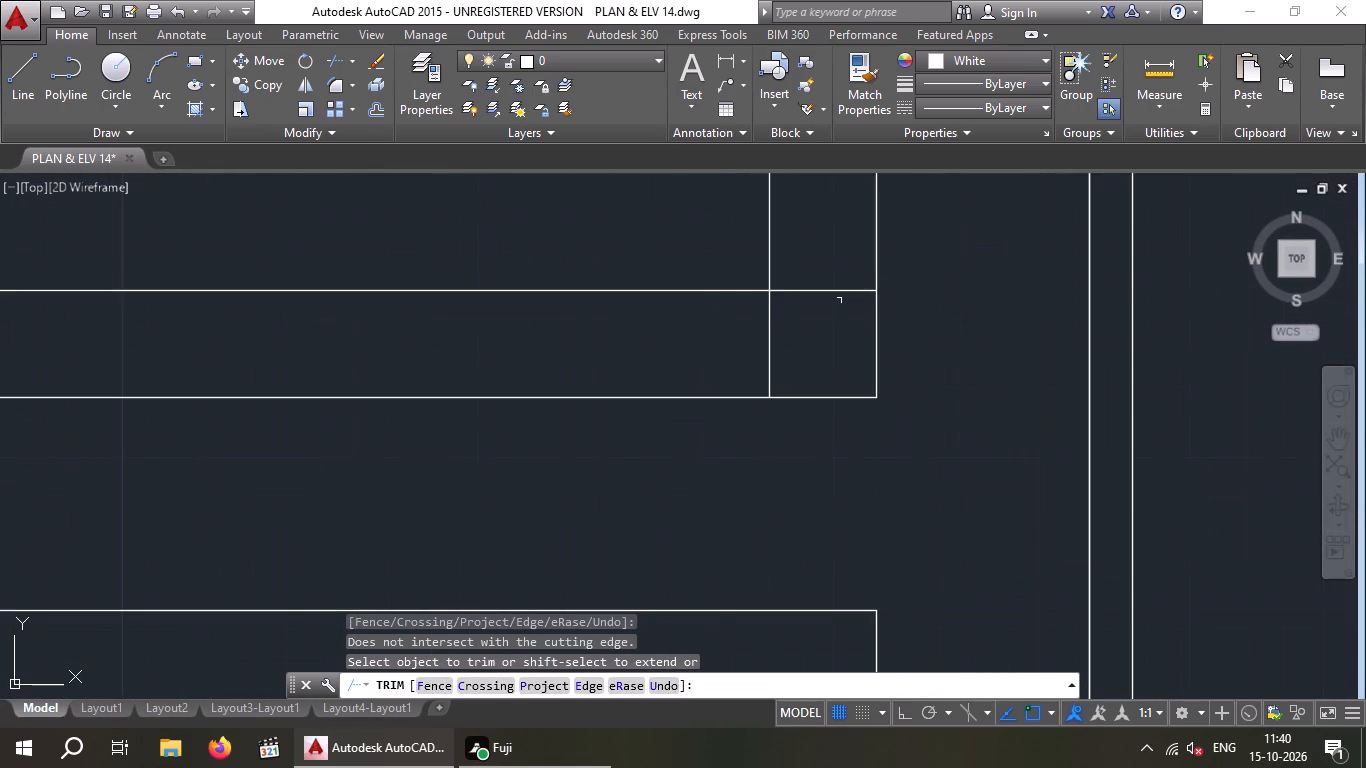
scroll(836, 301, "up", 1)
left_click_drag(828, 243, 828, 272)
left_click(831, 319)
left_click_drag(835, 326, 613, 370)
left_click(597, 374)
scroll(625, 359, "down", 2)
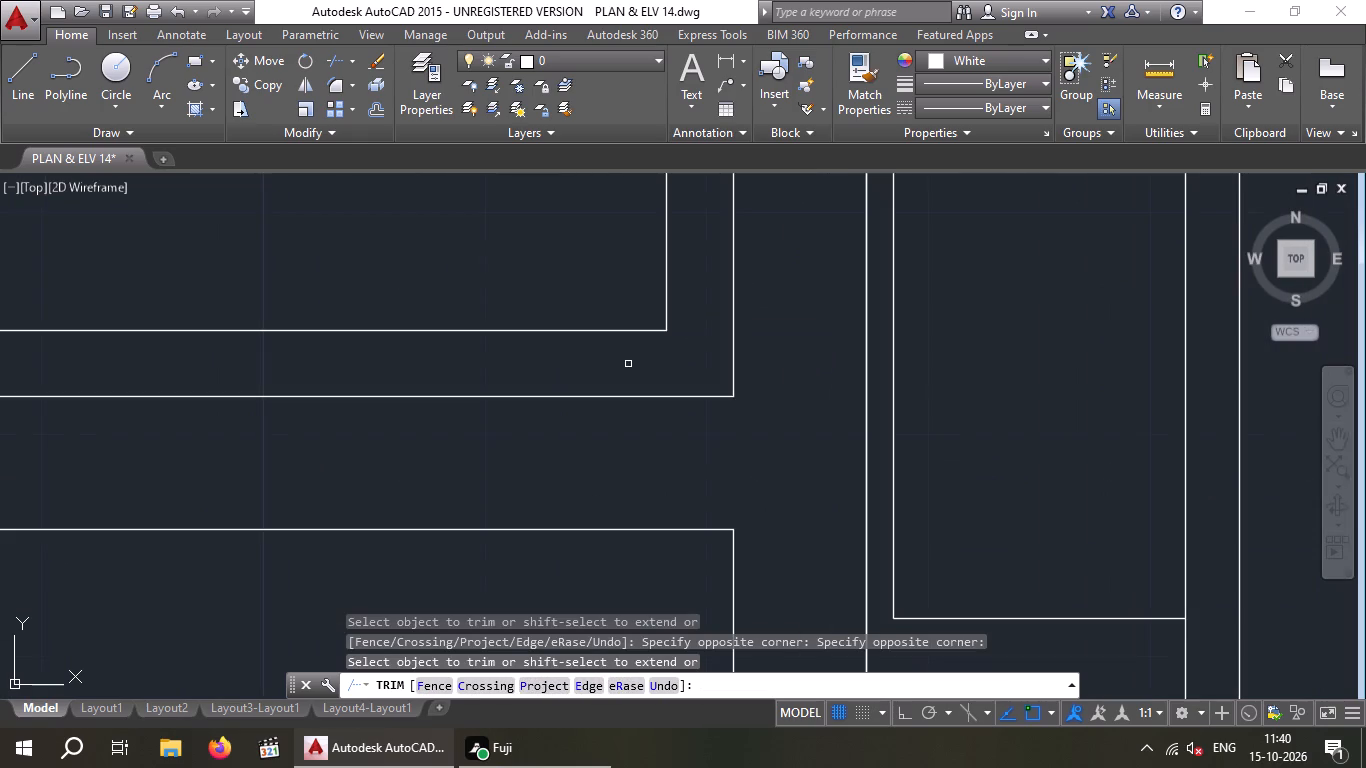
scroll(629, 367, "down", 3)
key("Escape")
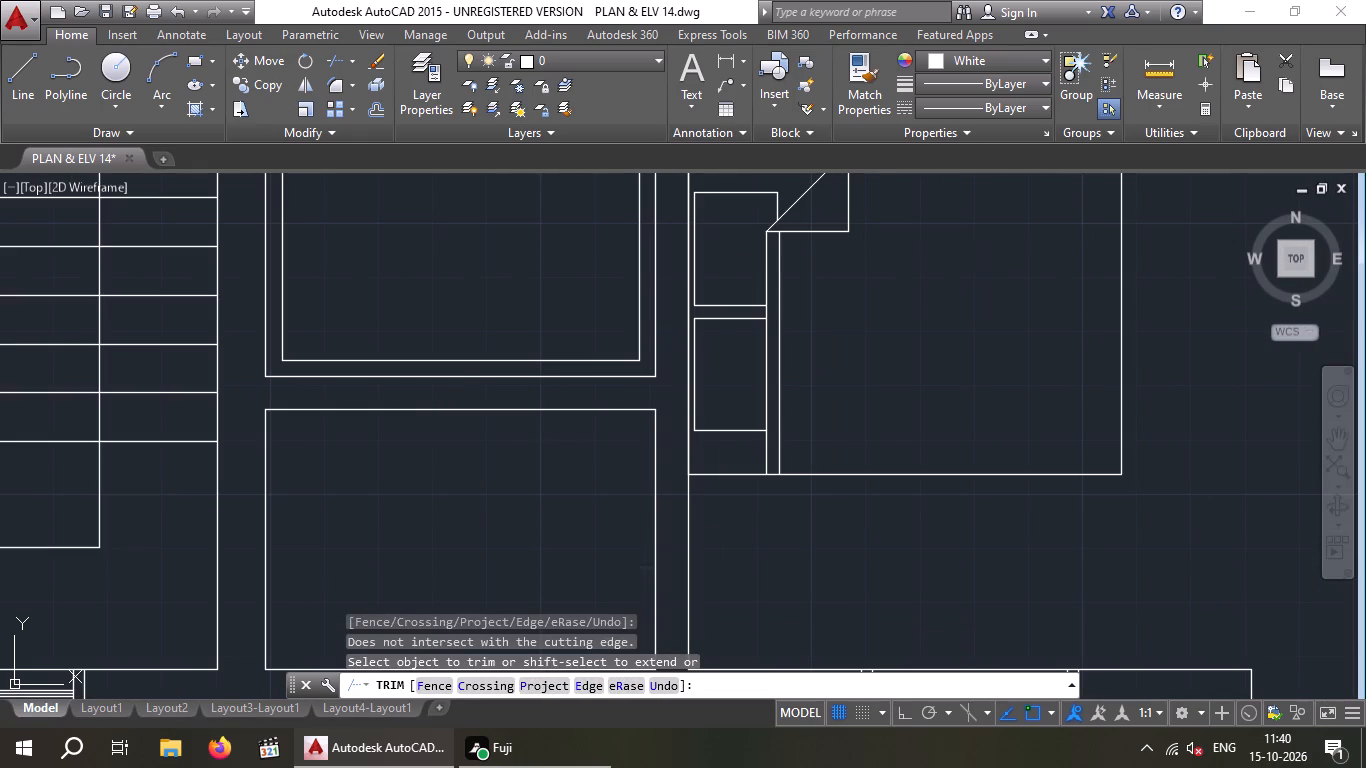
key("Escape")
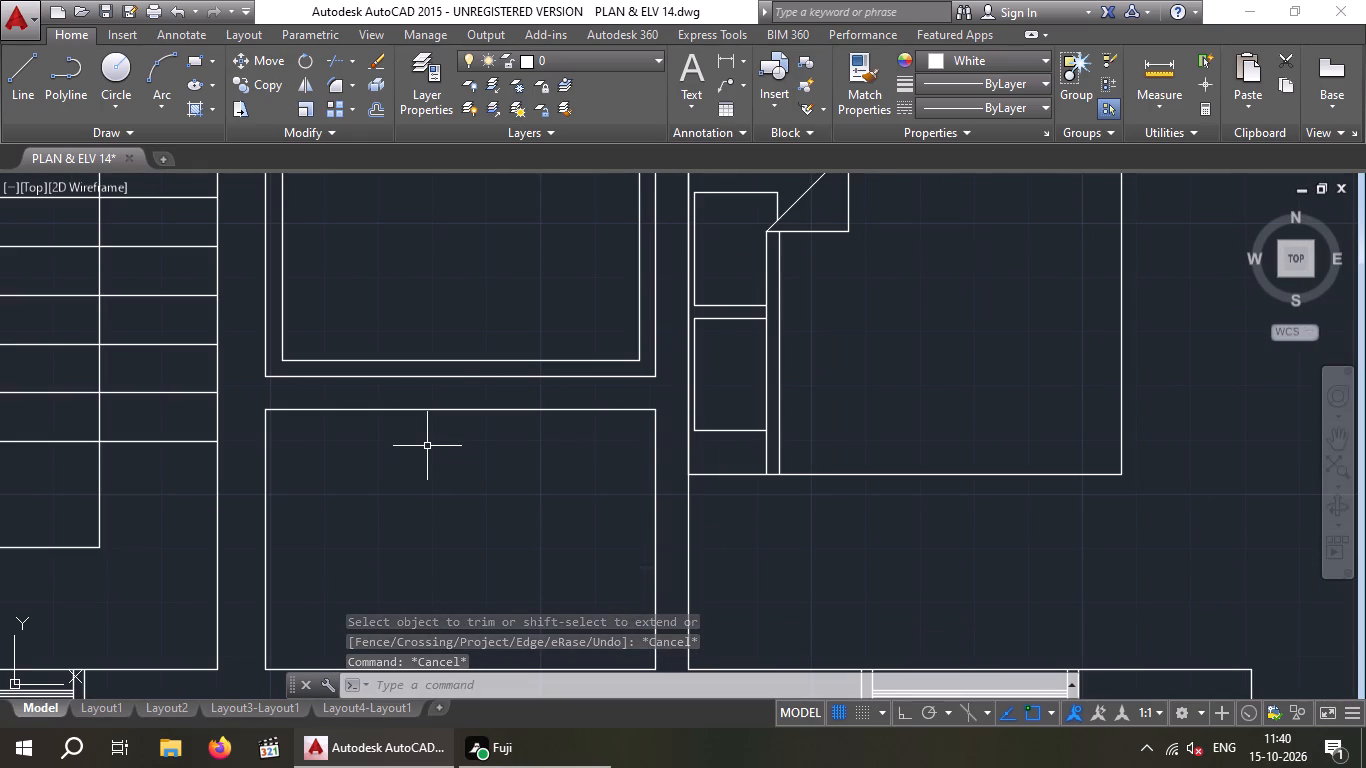
right_click(427, 446)
key("Escape")
Draw a short line across the wall between the two shafts, joining the midpoints of its two faces.
scroll(478, 450, "down", 1)
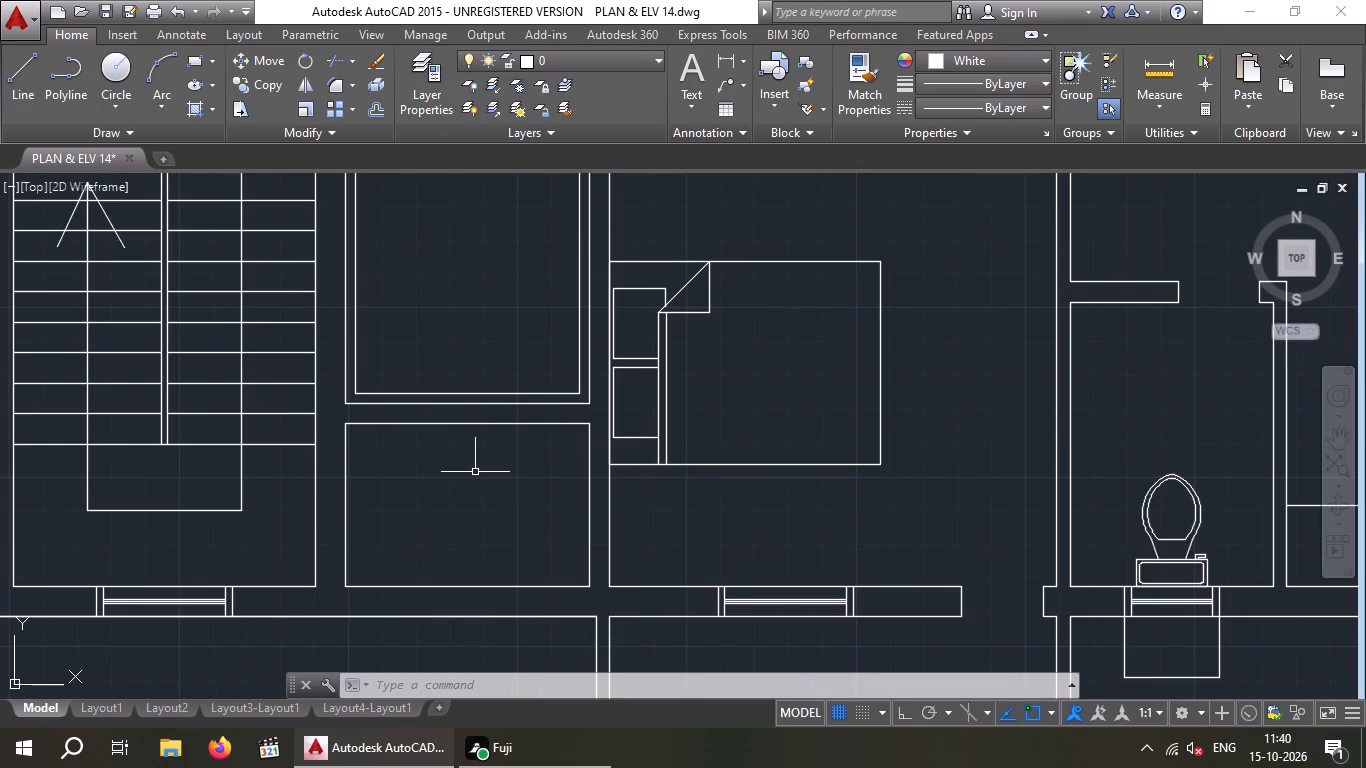
key("l")
key("Return")
left_click(465, 424)
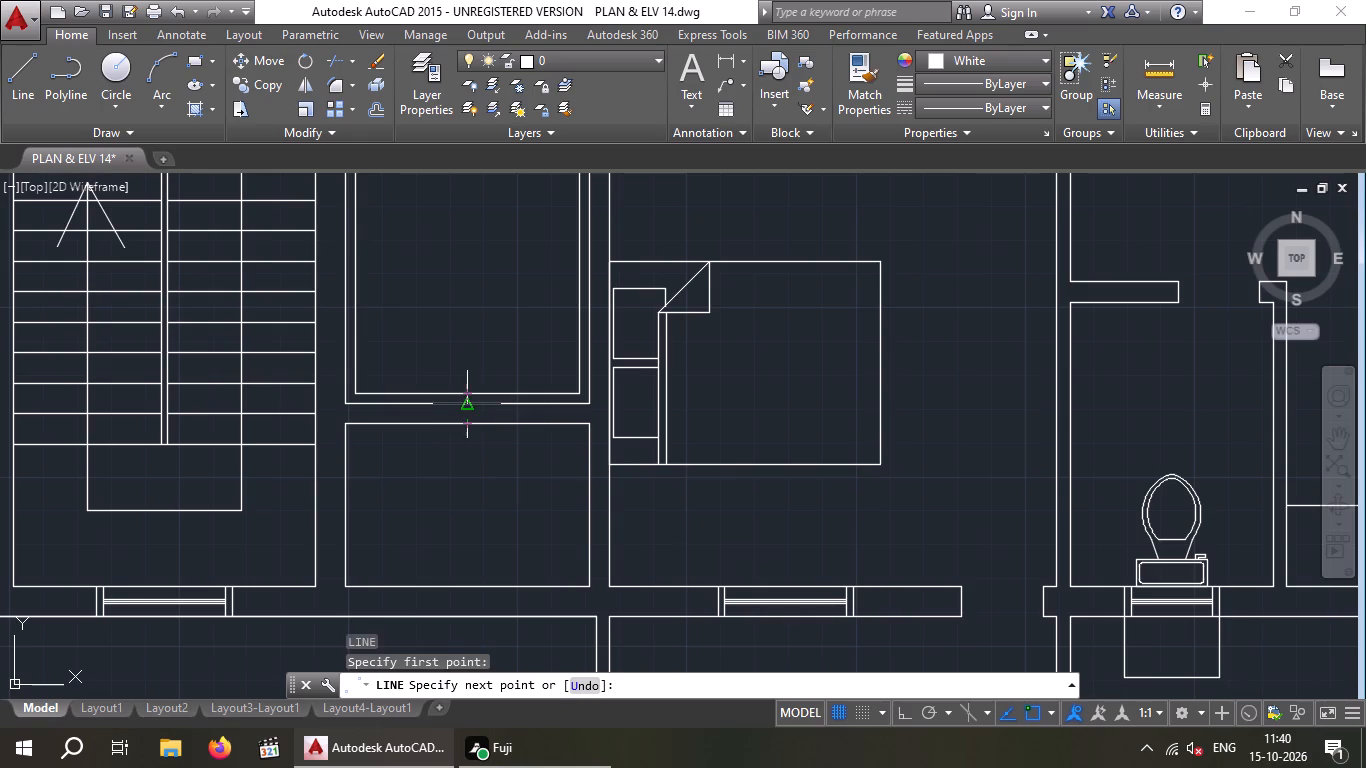
left_click(466, 404)
scroll(466, 406, "down", 2)
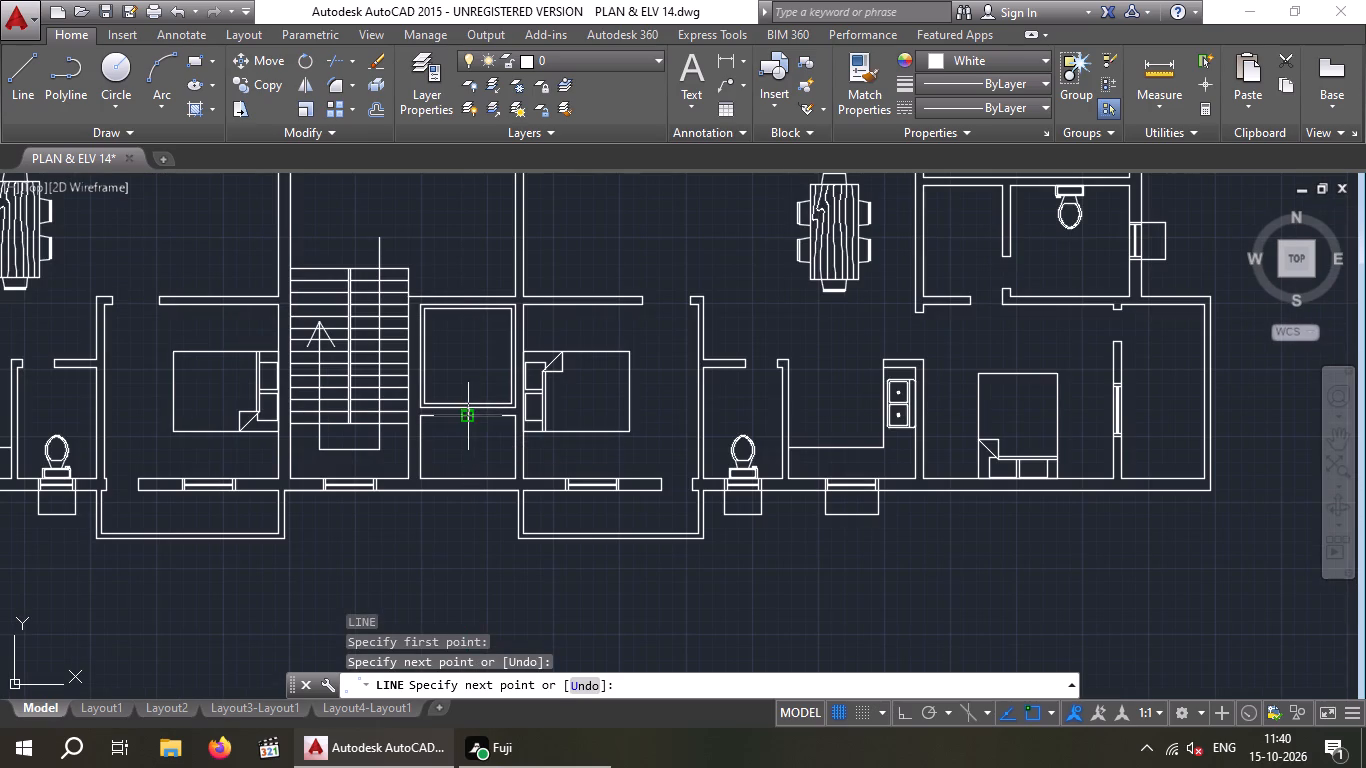
key("space")
Draw a short vertical line across the larger shaft's top wall, starting at the midpoint of the shaft's top edge.
scroll(460, 316, "up", 4)
middle_click_drag(489, 293, 475, 419)
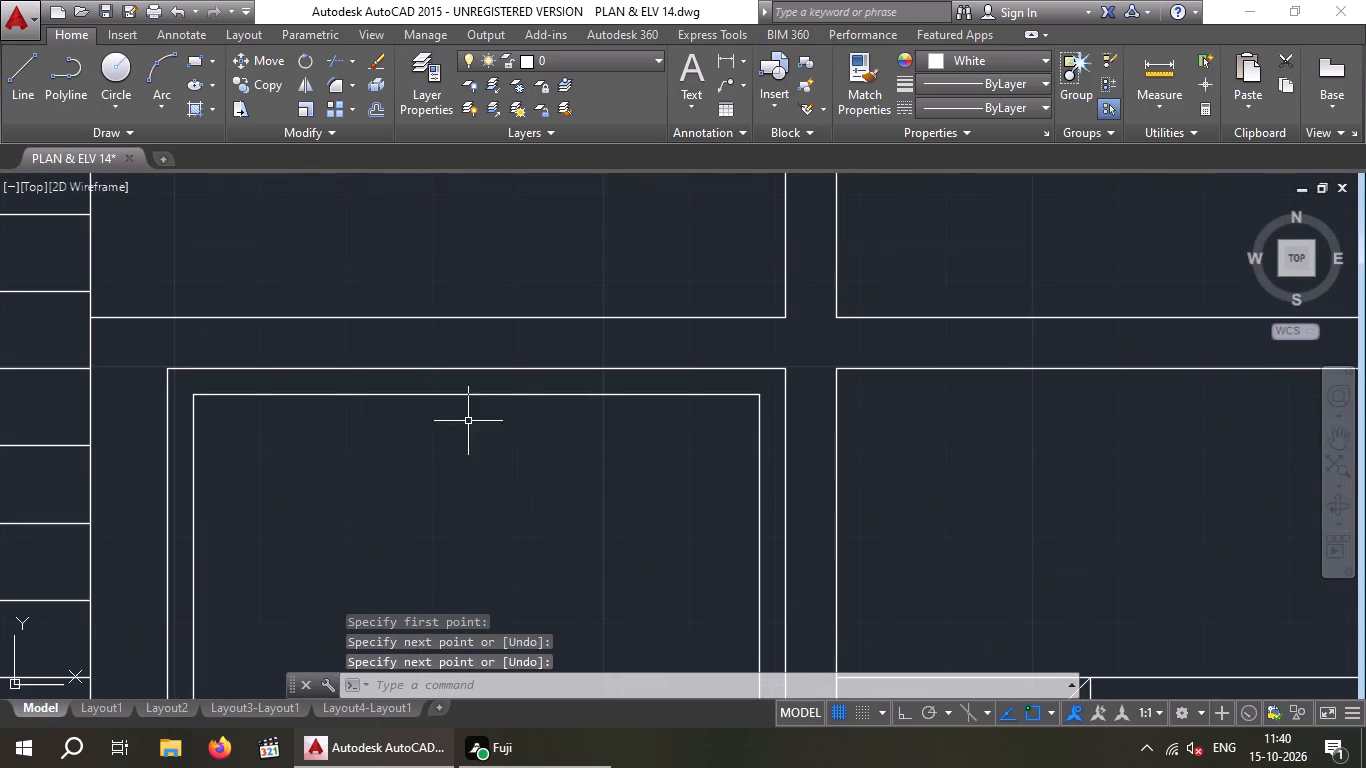
key("space")
left_click(477, 371)
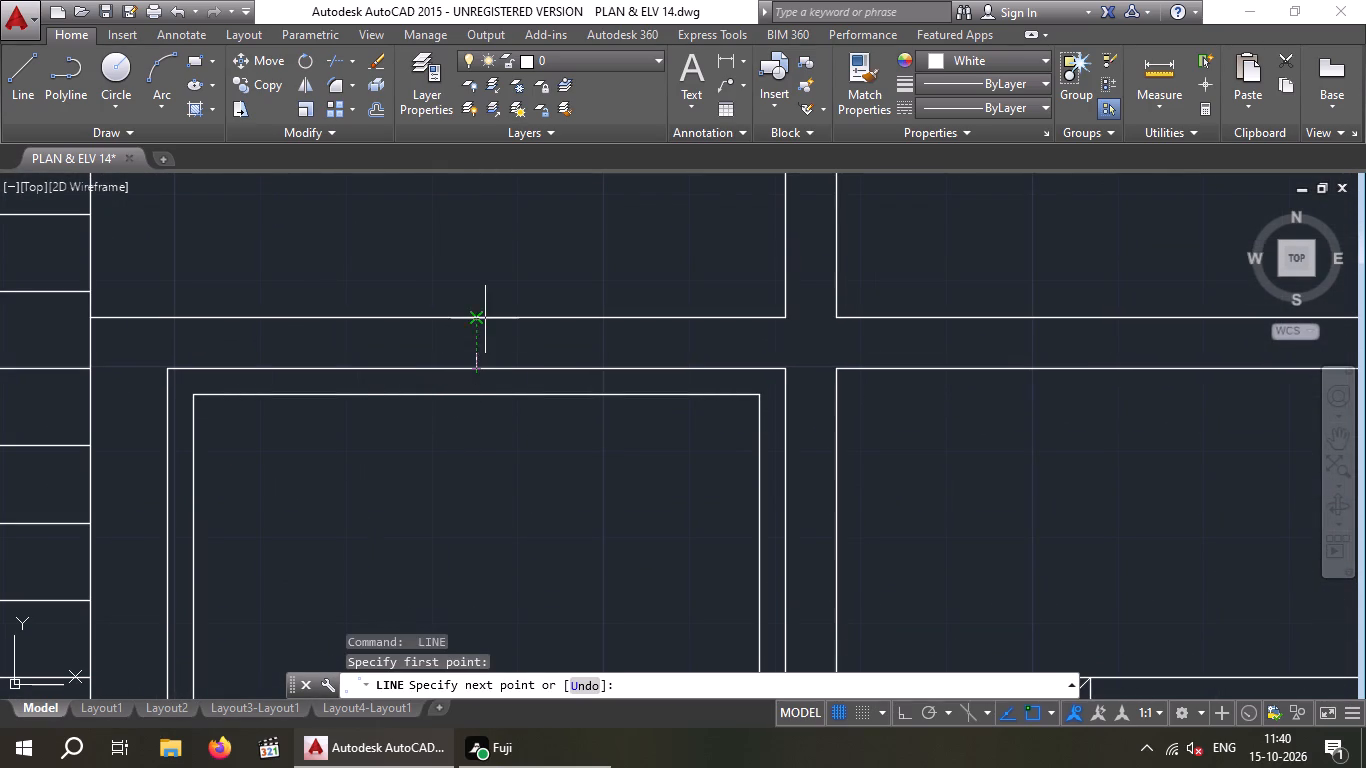
left_click(478, 318)
key("Escape")
key("Escape")
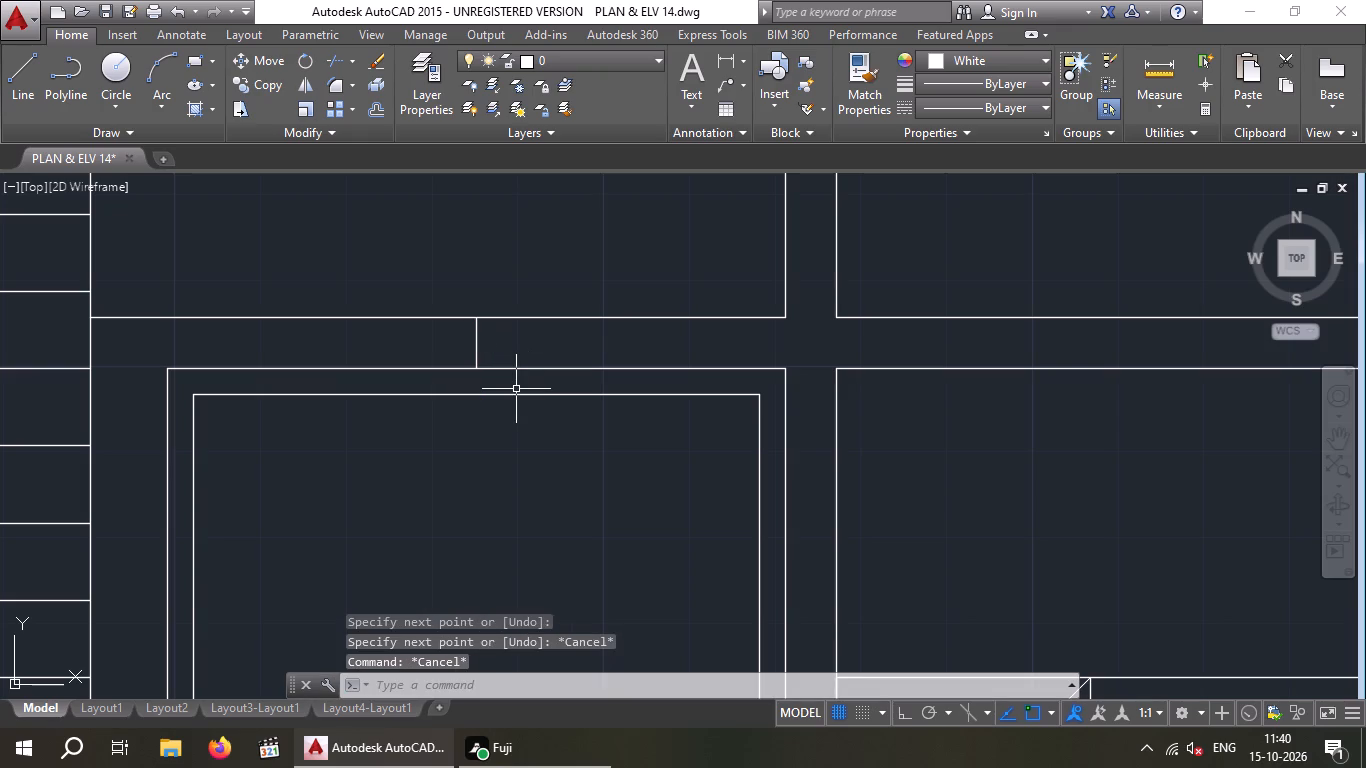
Offset the short vertical line in the larger shaft's top wall by 1'6" to both sides.
key("o")
key("Return")
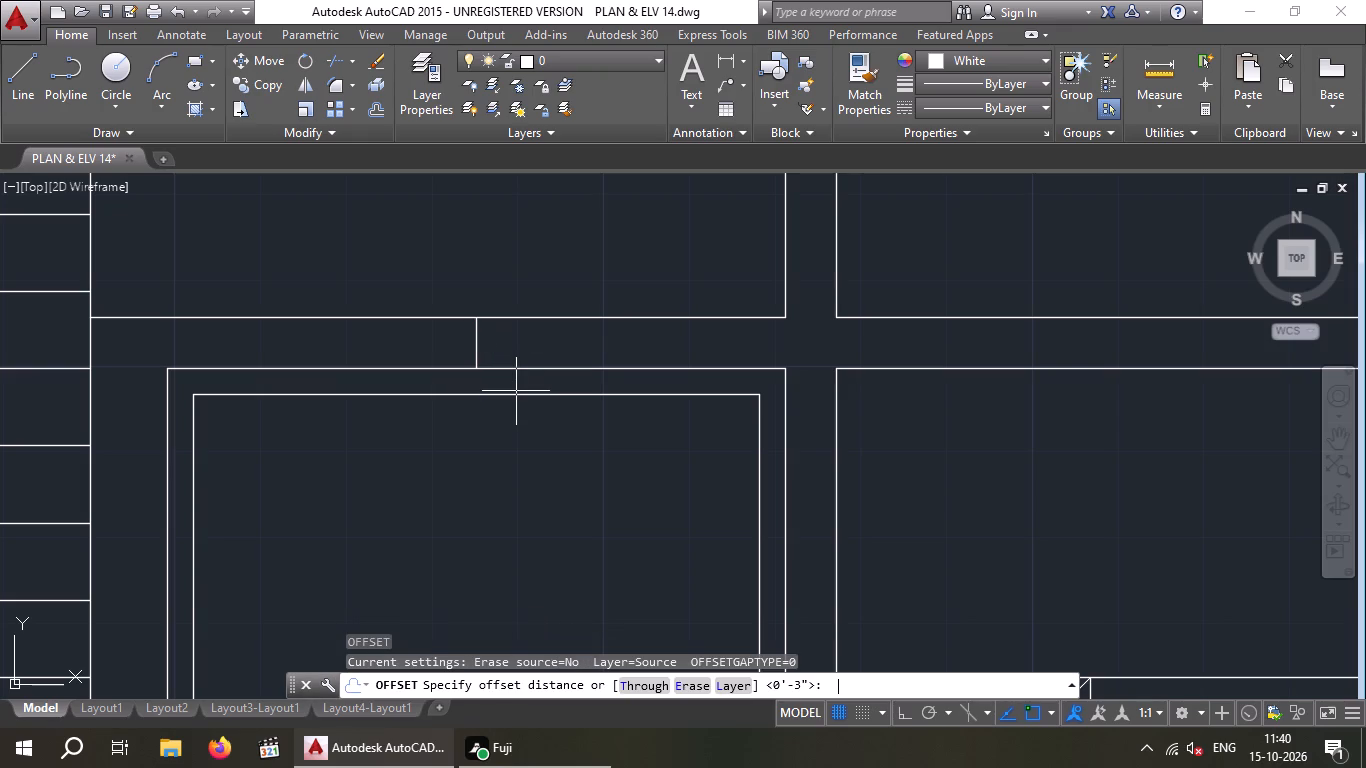
key("1")
key("apostrophe")
type("6\"")
key("Return")
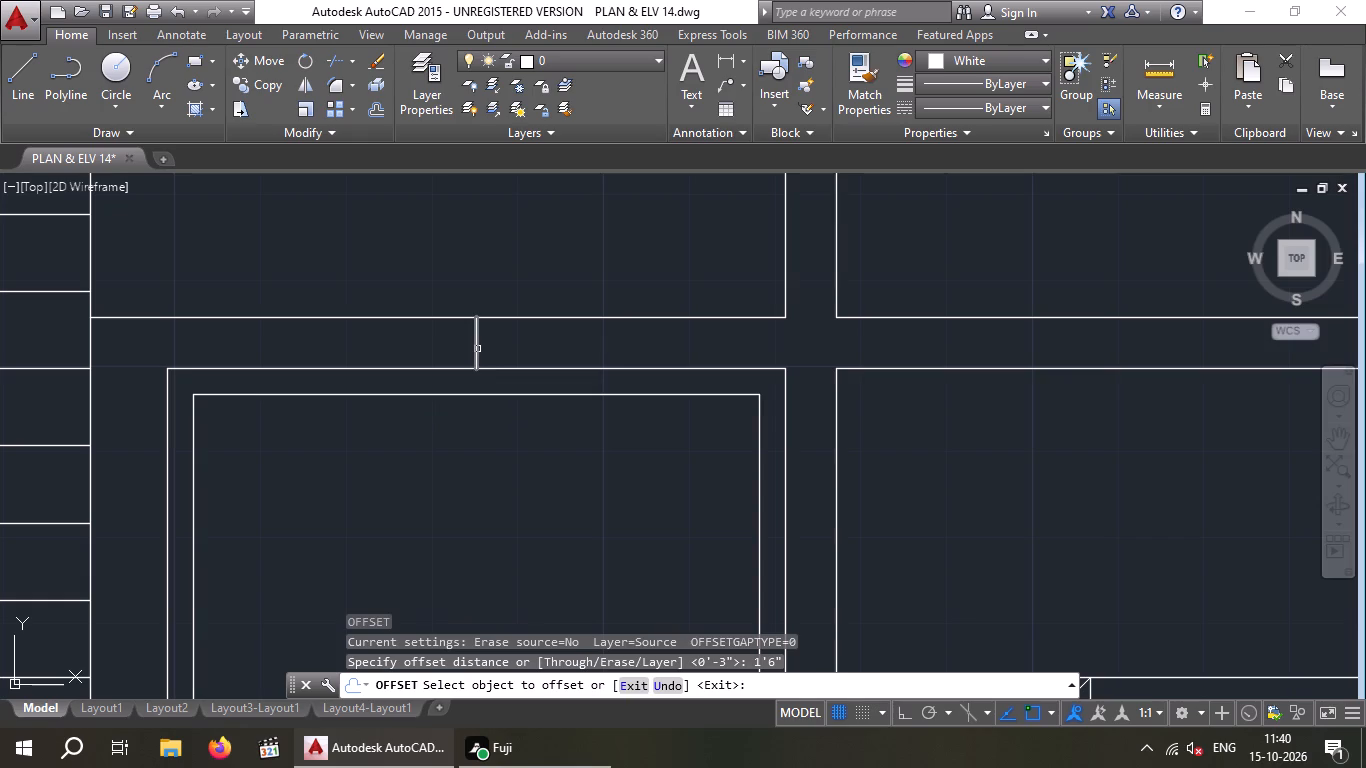
left_click_drag(477, 349, 509, 351)
left_click_drag(586, 351, 571, 351)
left_click(475, 346)
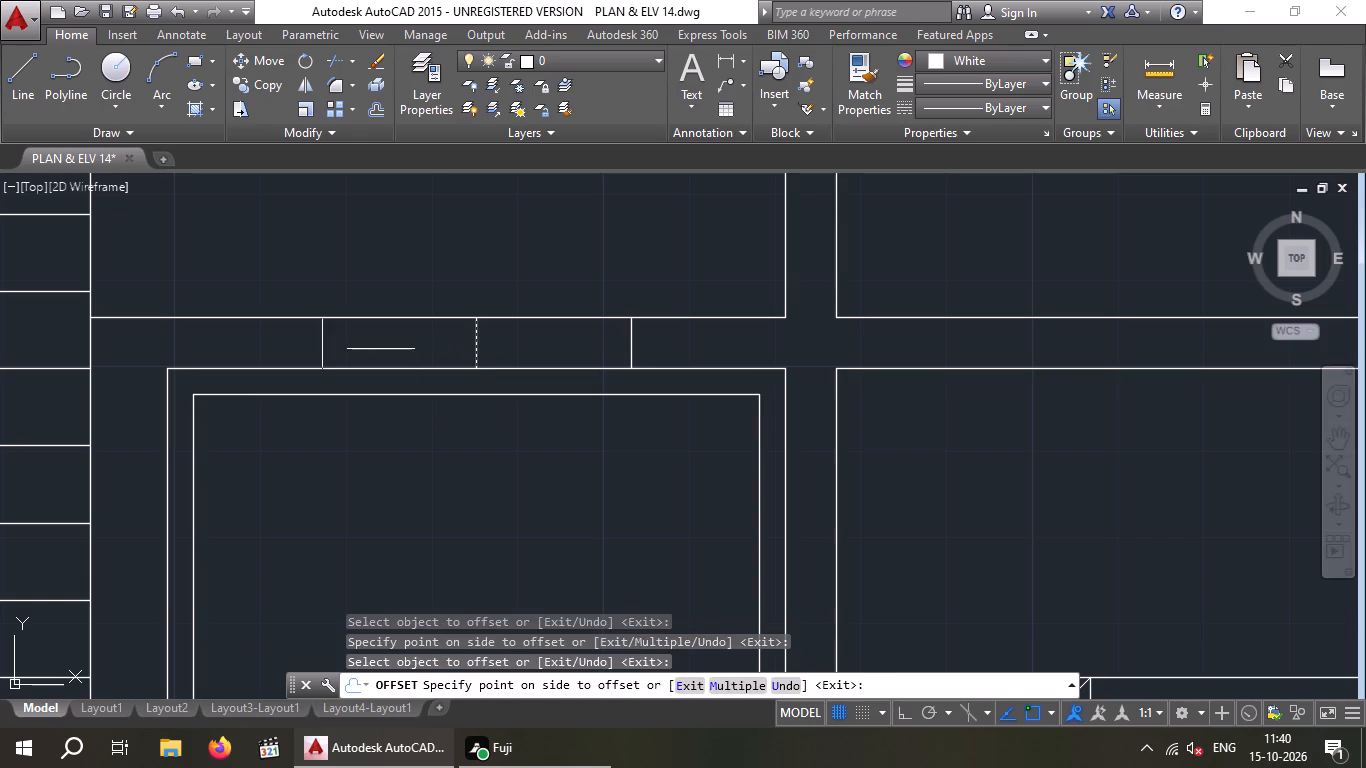
left_click(380, 349)
Offset the short line in the wall between the two shafts by the same 1'6" to both sides.
scroll(399, 345, "down", 4)
scroll(414, 463, "up", 3)
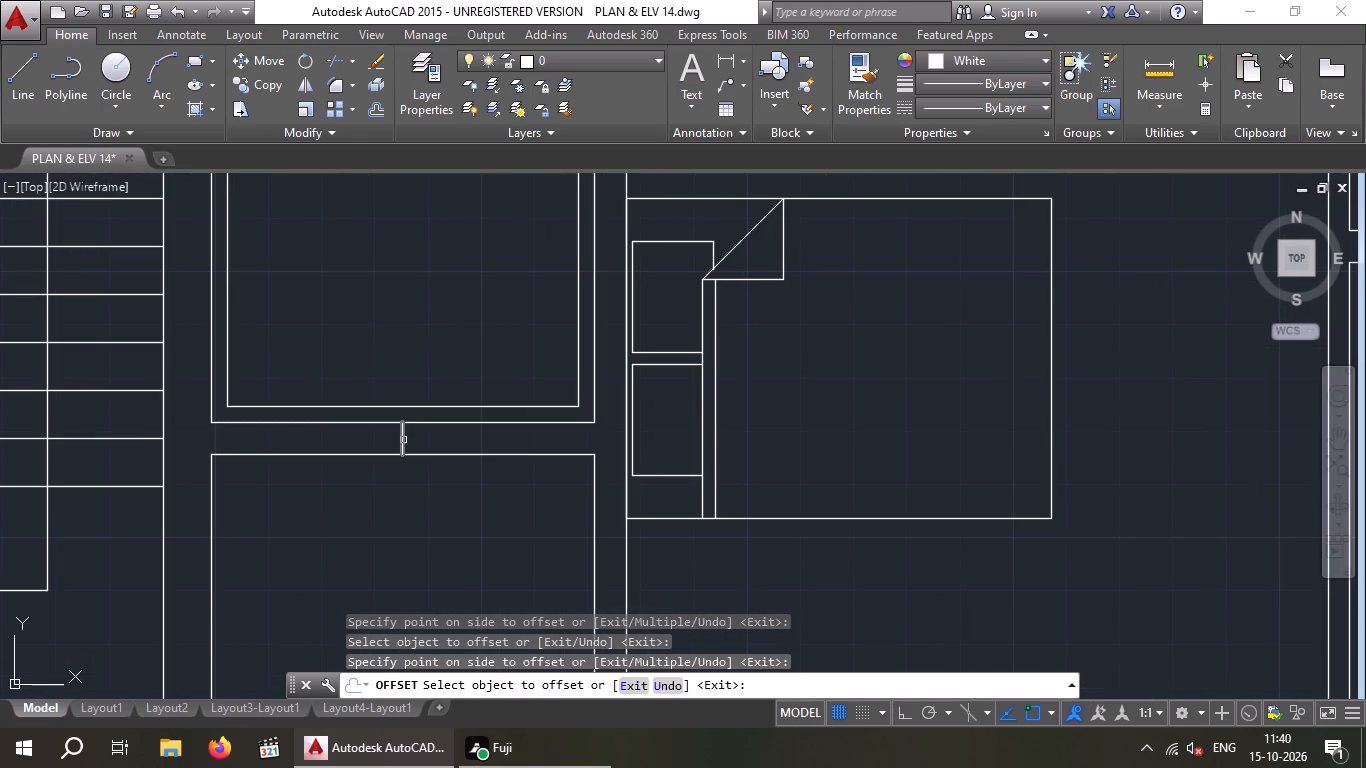
left_click_drag(403, 440, 461, 446)
left_click(577, 444)
left_click(399, 441)
left_click(310, 450)
key("Escape")
key("Escape")
Erase the two original centre lines from the wall between the shafts and from the larger shaft's top wall.
scroll(440, 477, "up", 2)
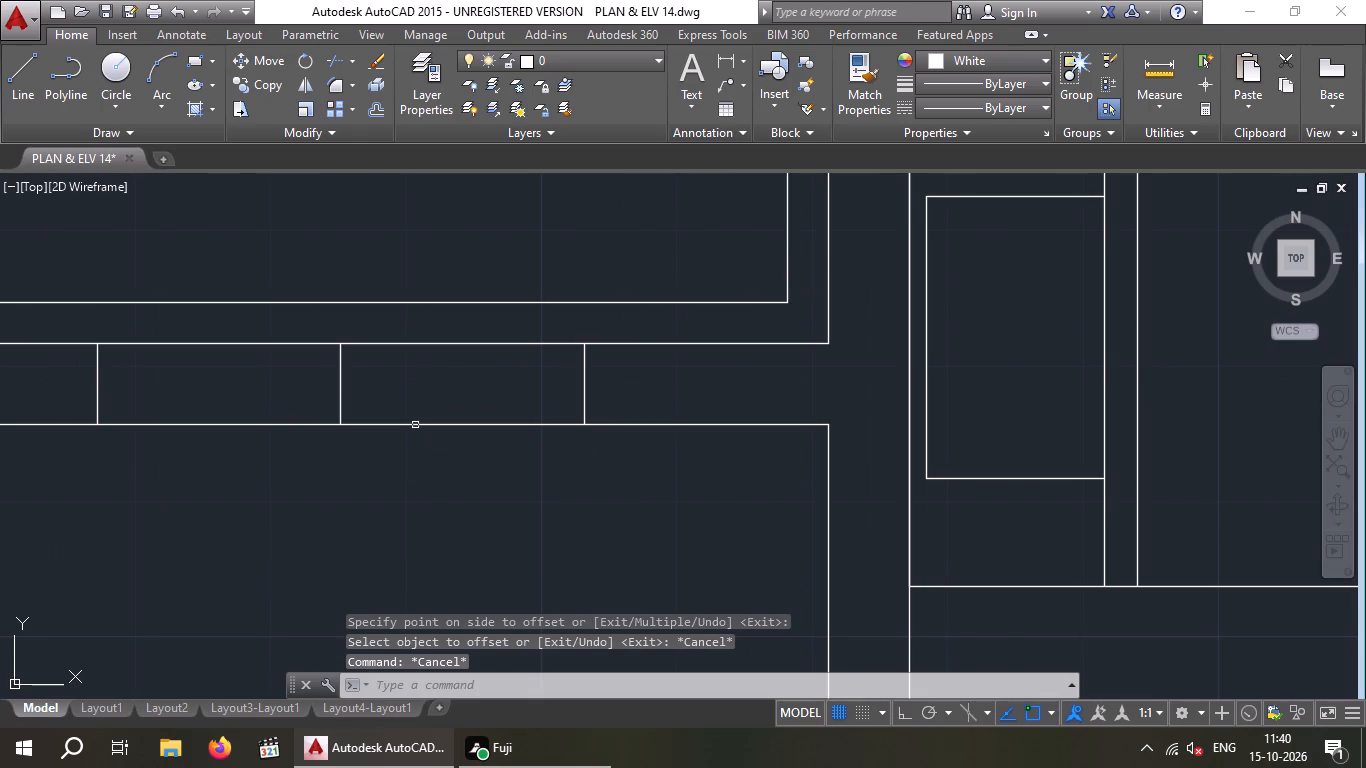
left_click_drag(406, 358, 396, 388)
left_click(309, 389)
scroll(345, 386, "down", 4)
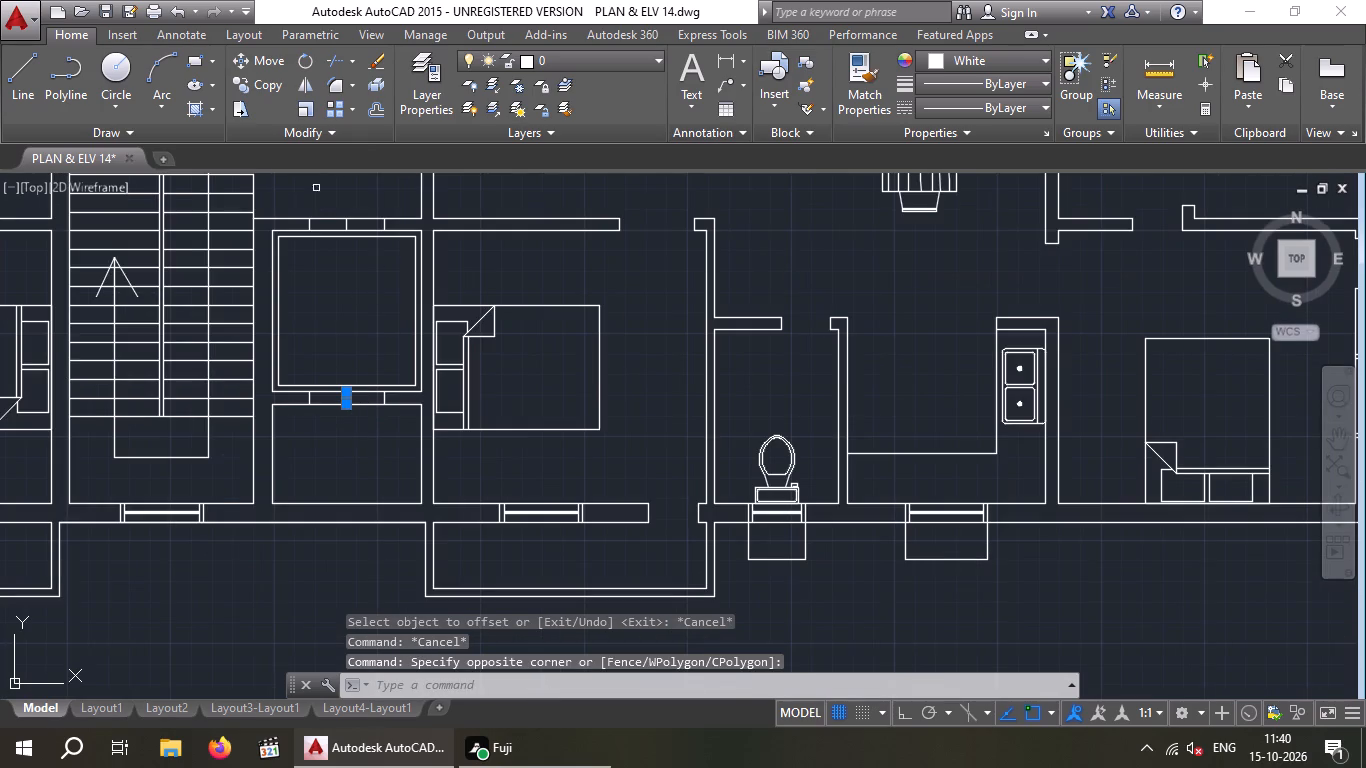
scroll(325, 203, "up", 1)
middle_click_drag(336, 222, 351, 317)
scroll(366, 349, "up", 2)
left_click_drag(397, 298, 346, 298)
left_click(363, 305)
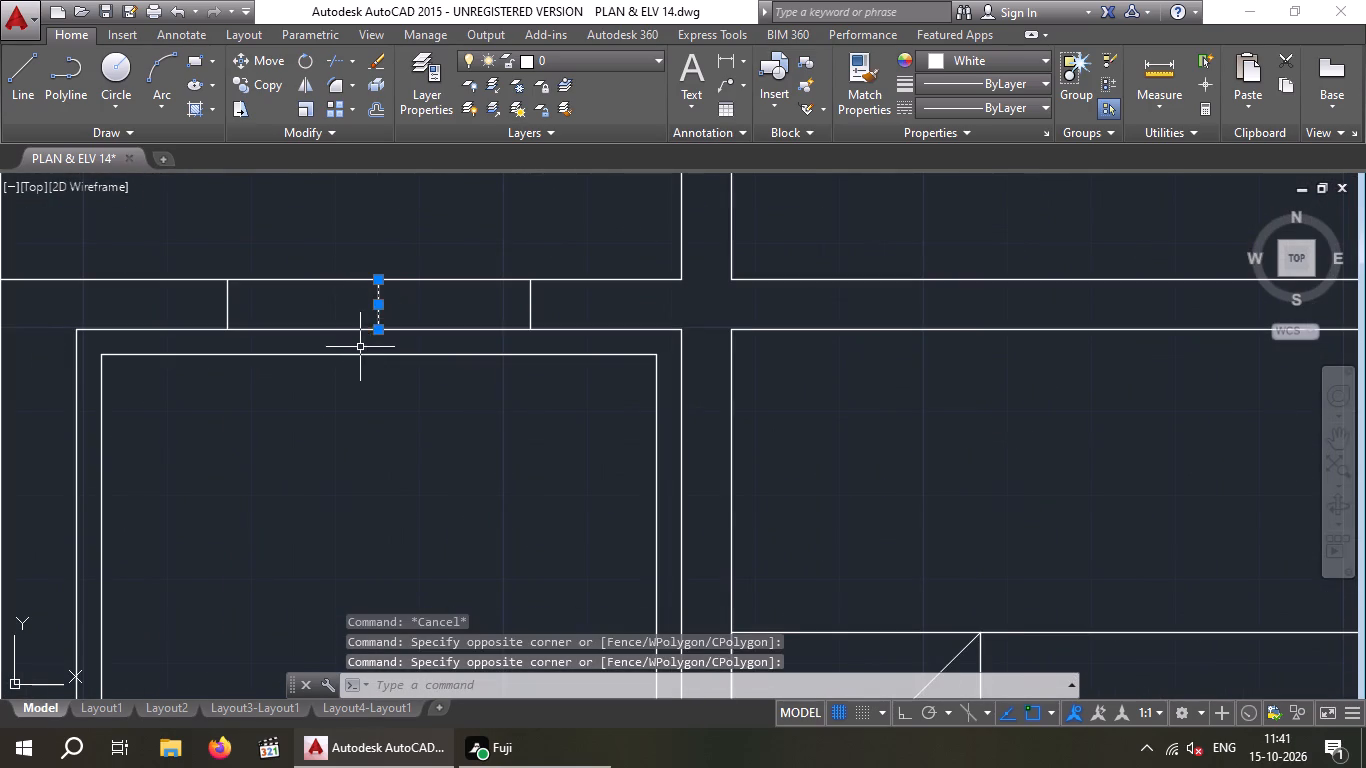
key("Delete")
Draw a horizontal line through the opening between the two shafts, joining the midpoints of its two side lines.
scroll(368, 368, "down", 1)
middle_click_drag(360, 397, 377, 319)
scroll(386, 334, "down", 2)
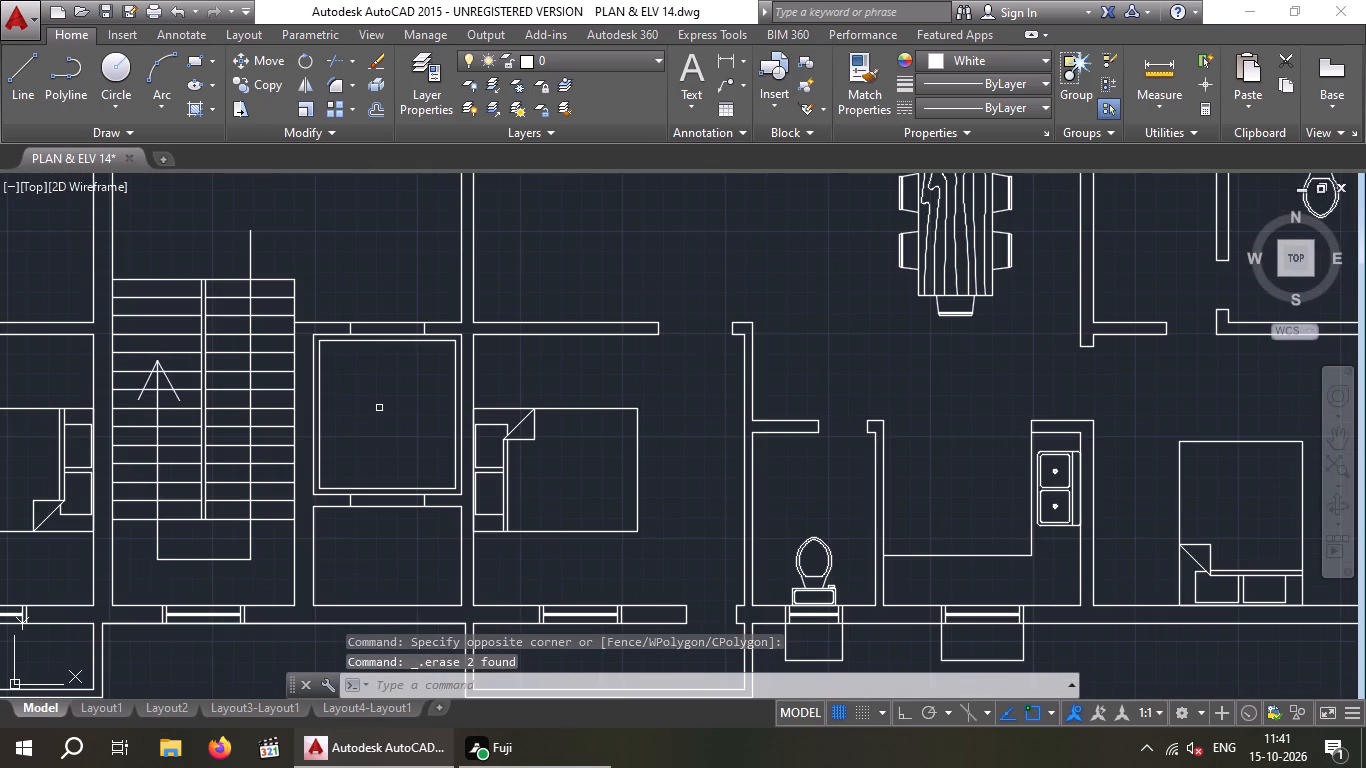
middle_click_drag(380, 389, 388, 340)
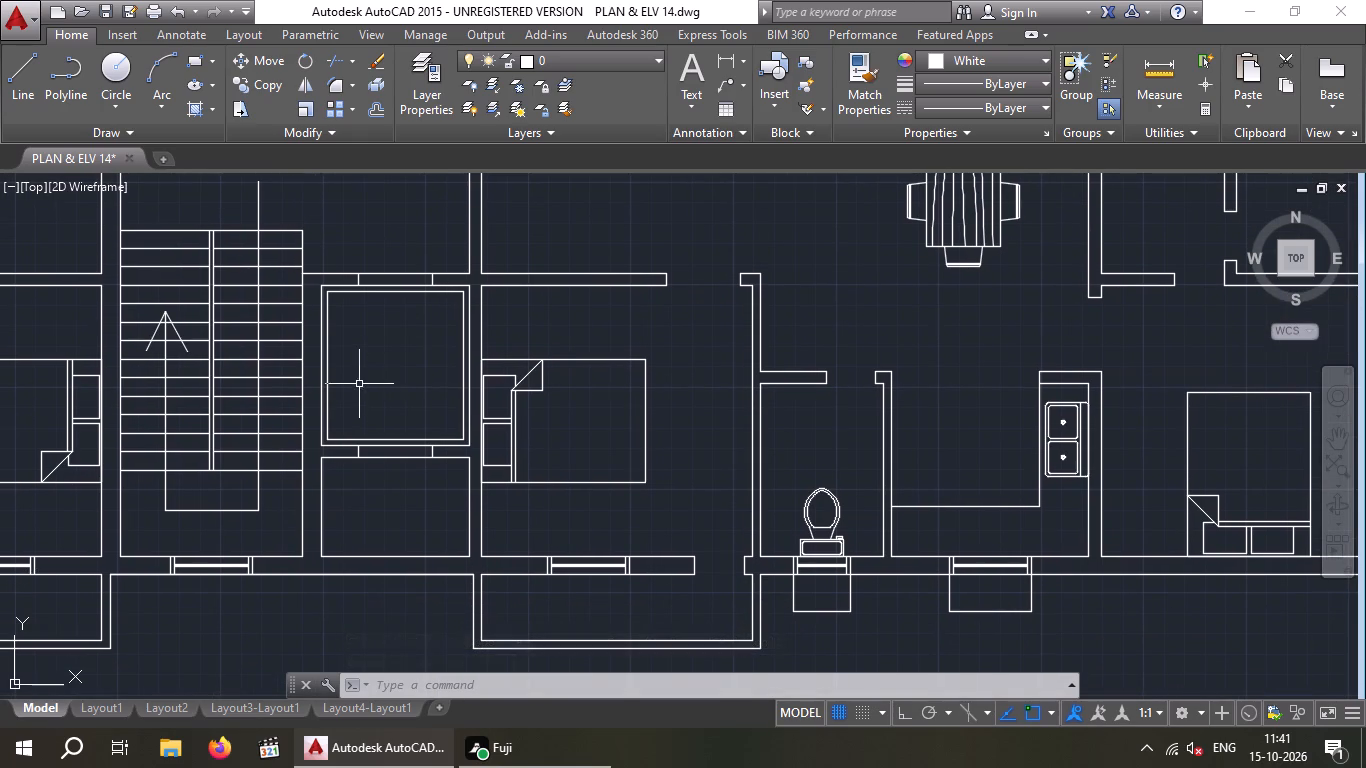
left_click(16, 75)
scroll(359, 467, "up", 4)
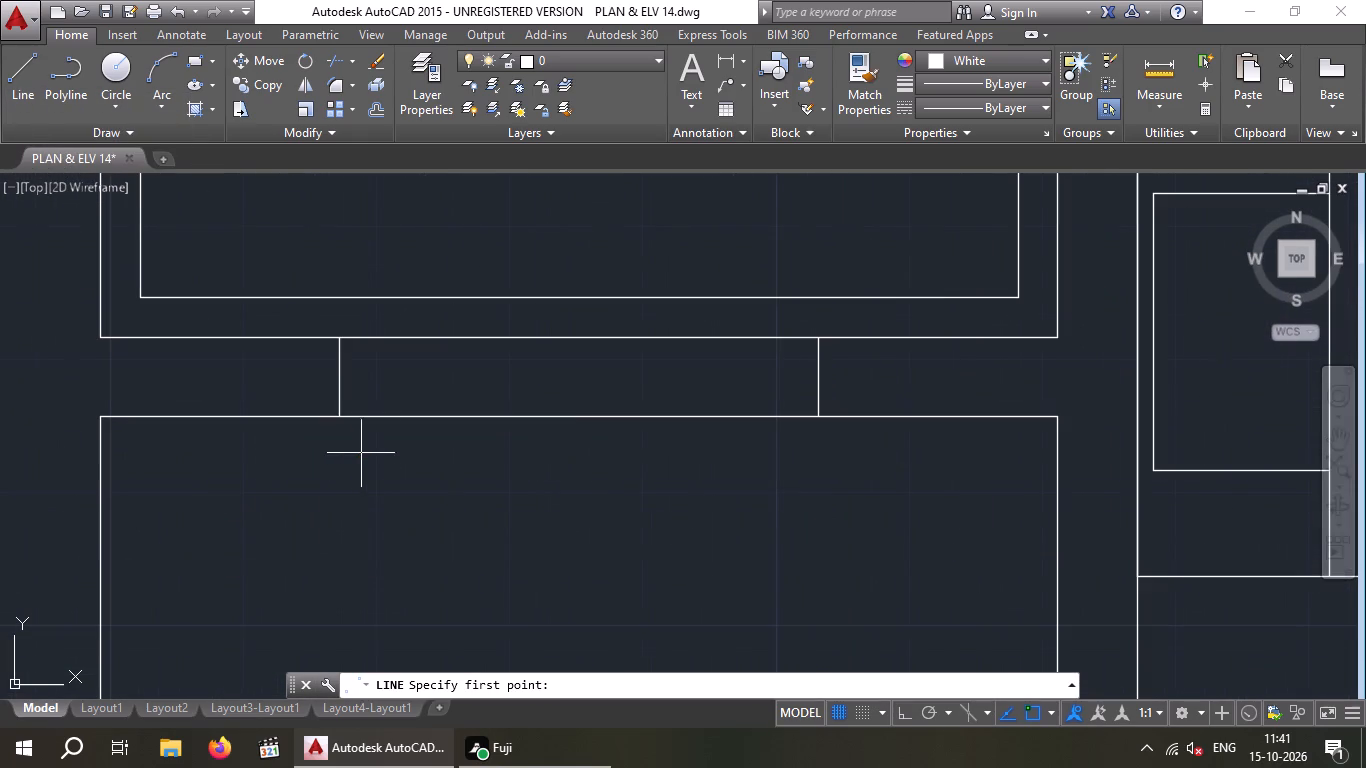
left_click_drag(337, 380, 410, 389)
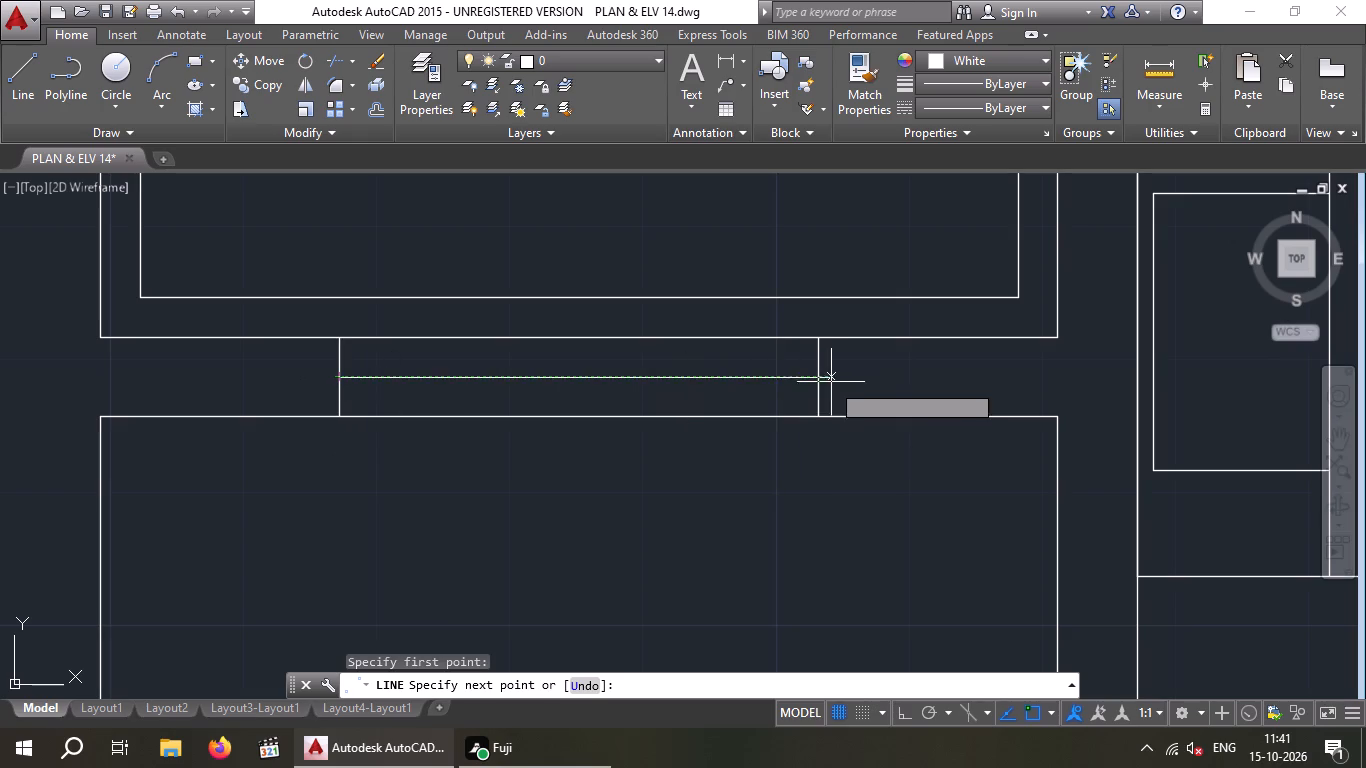
left_click(818, 378)
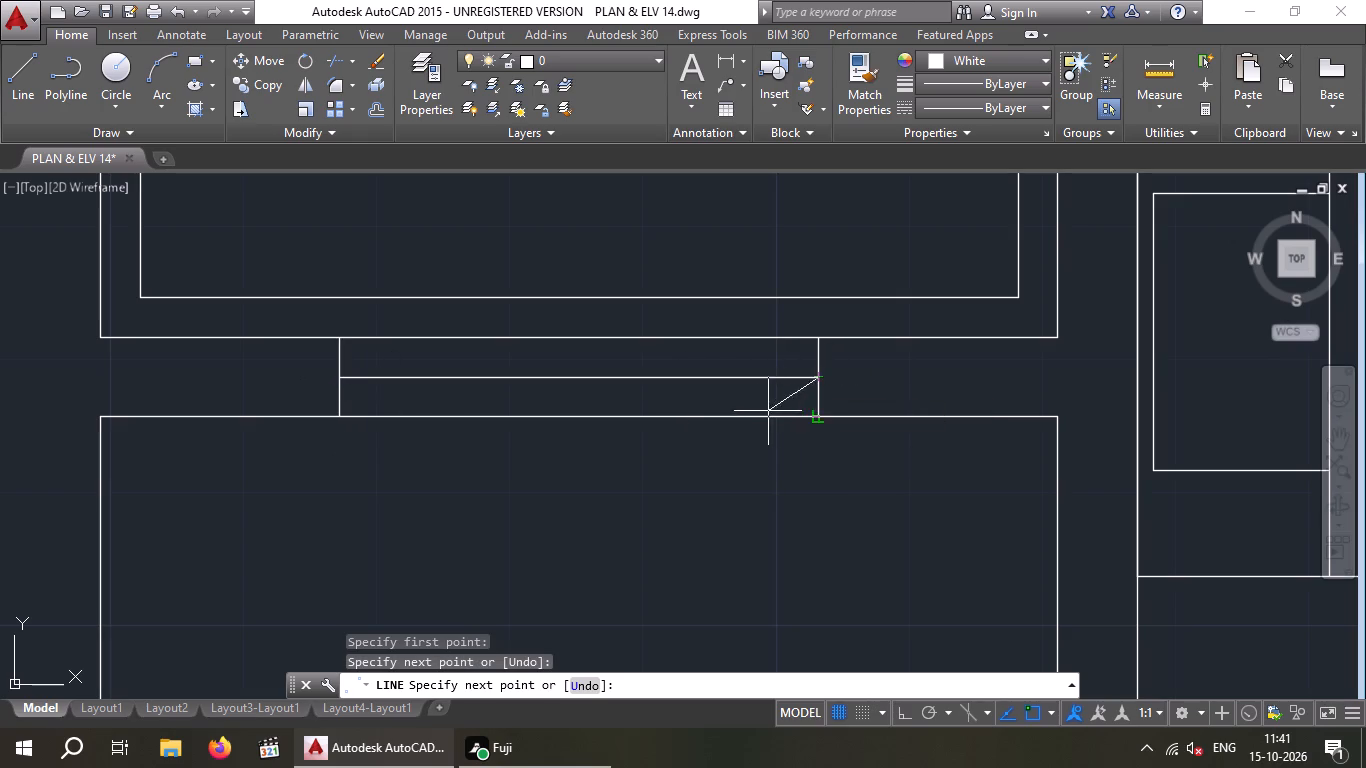
key("space")
Draw a horizontal line through the opening in the larger shaft's top wall, joining the midpoints of its side lines.
scroll(573, 410, "down", 5)
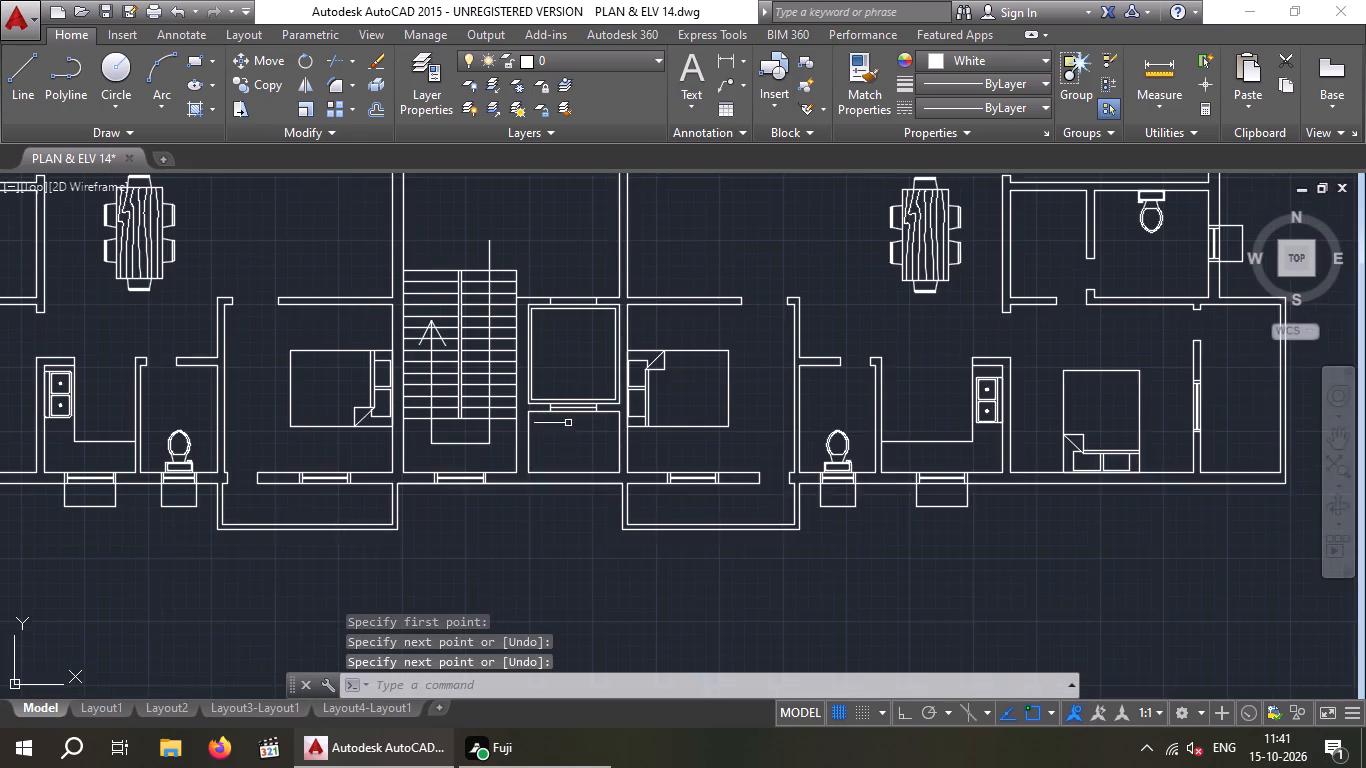
middle_click_drag(565, 456, 565, 524)
scroll(550, 368, "up", 3)
key("space")
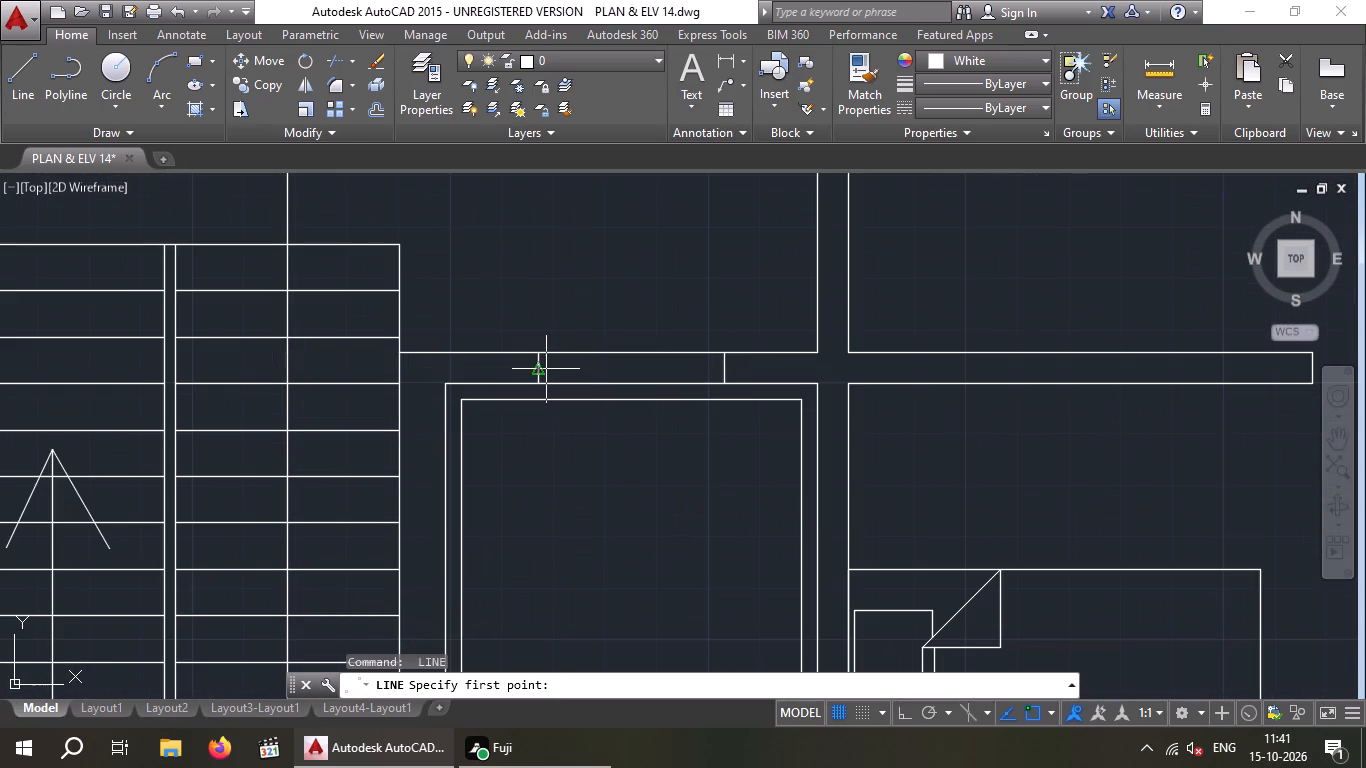
scroll(540, 367, "up", 4)
left_click_drag(507, 378, 545, 381)
scroll(813, 381, "down", 3)
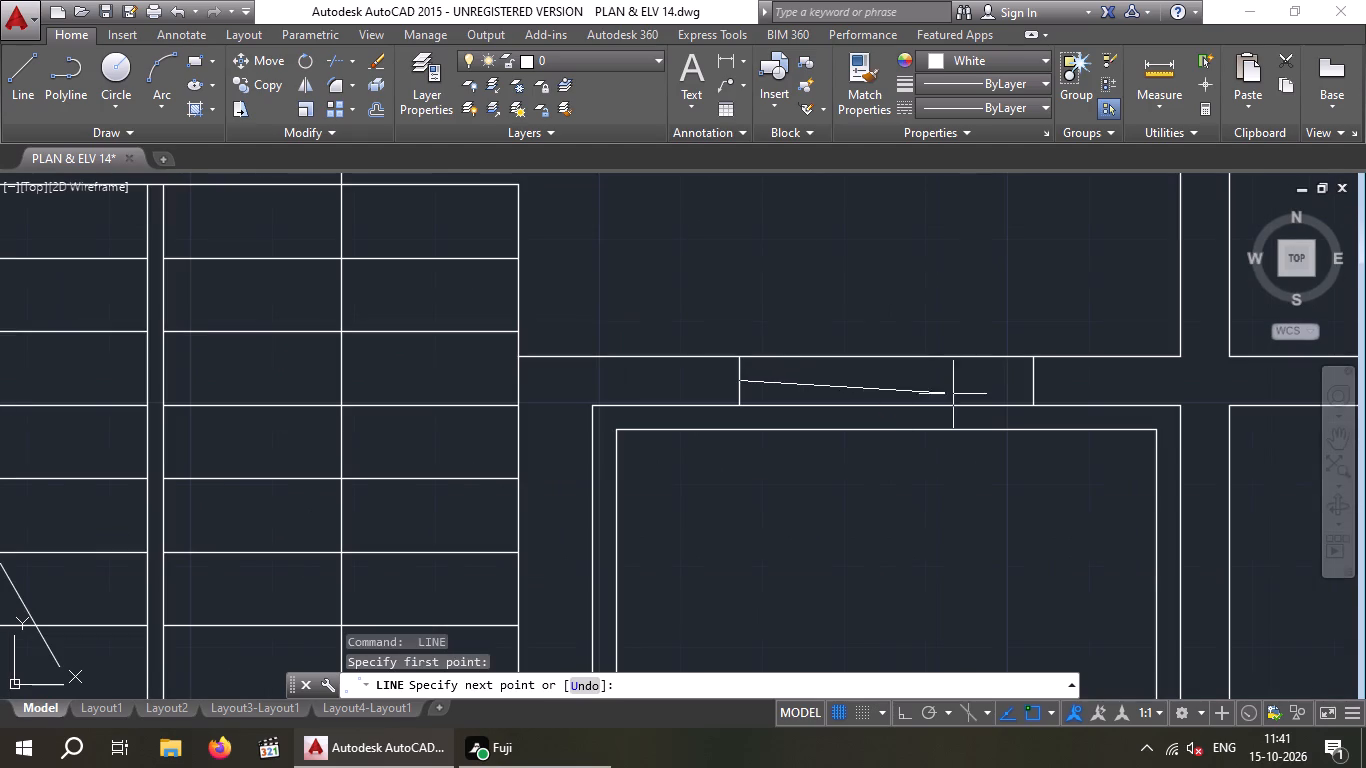
left_click(1039, 381)
key("space")
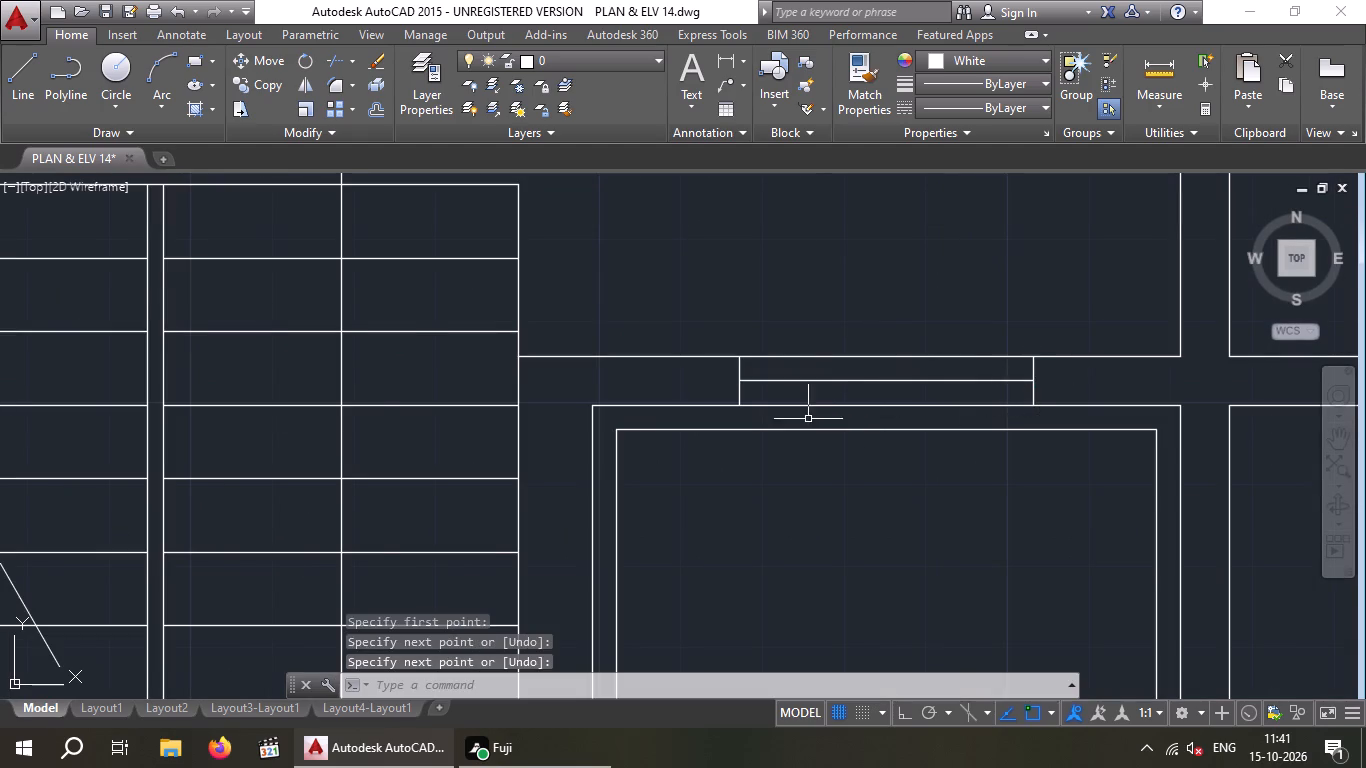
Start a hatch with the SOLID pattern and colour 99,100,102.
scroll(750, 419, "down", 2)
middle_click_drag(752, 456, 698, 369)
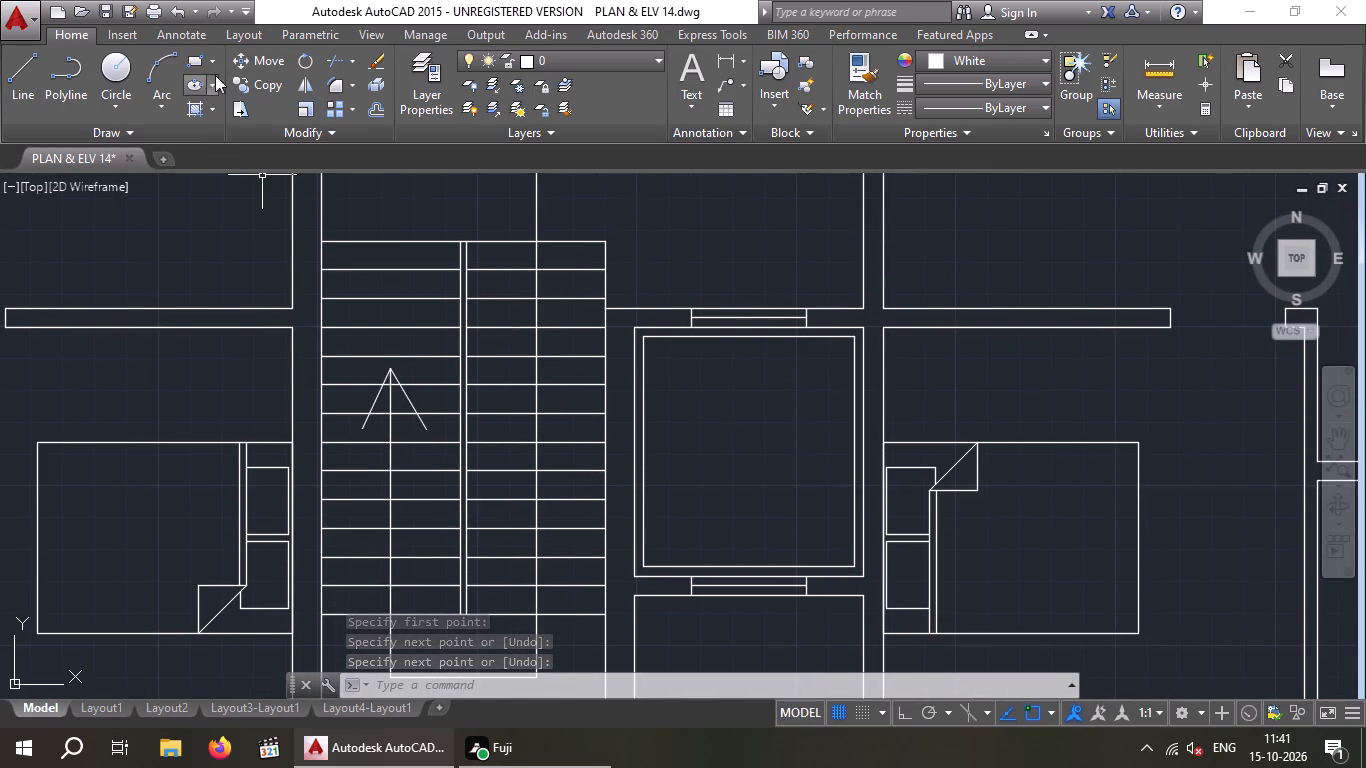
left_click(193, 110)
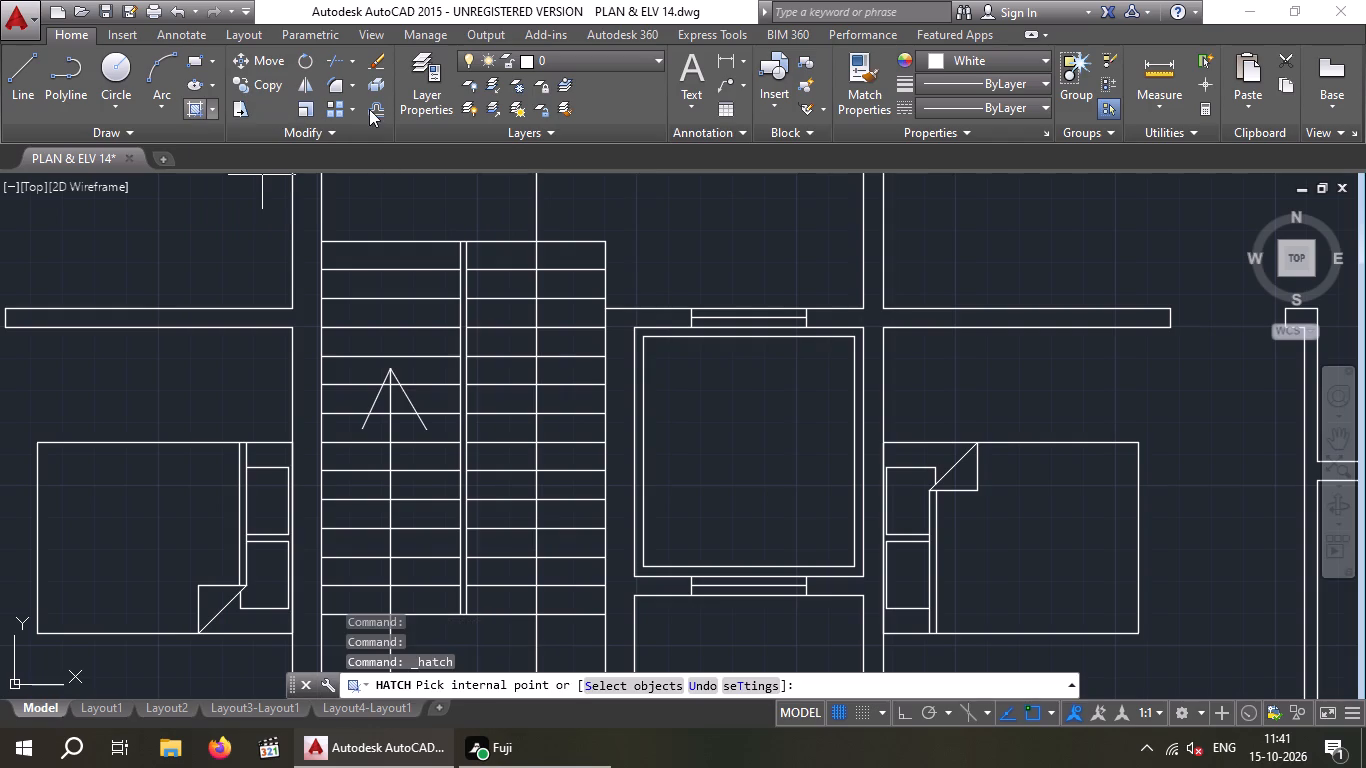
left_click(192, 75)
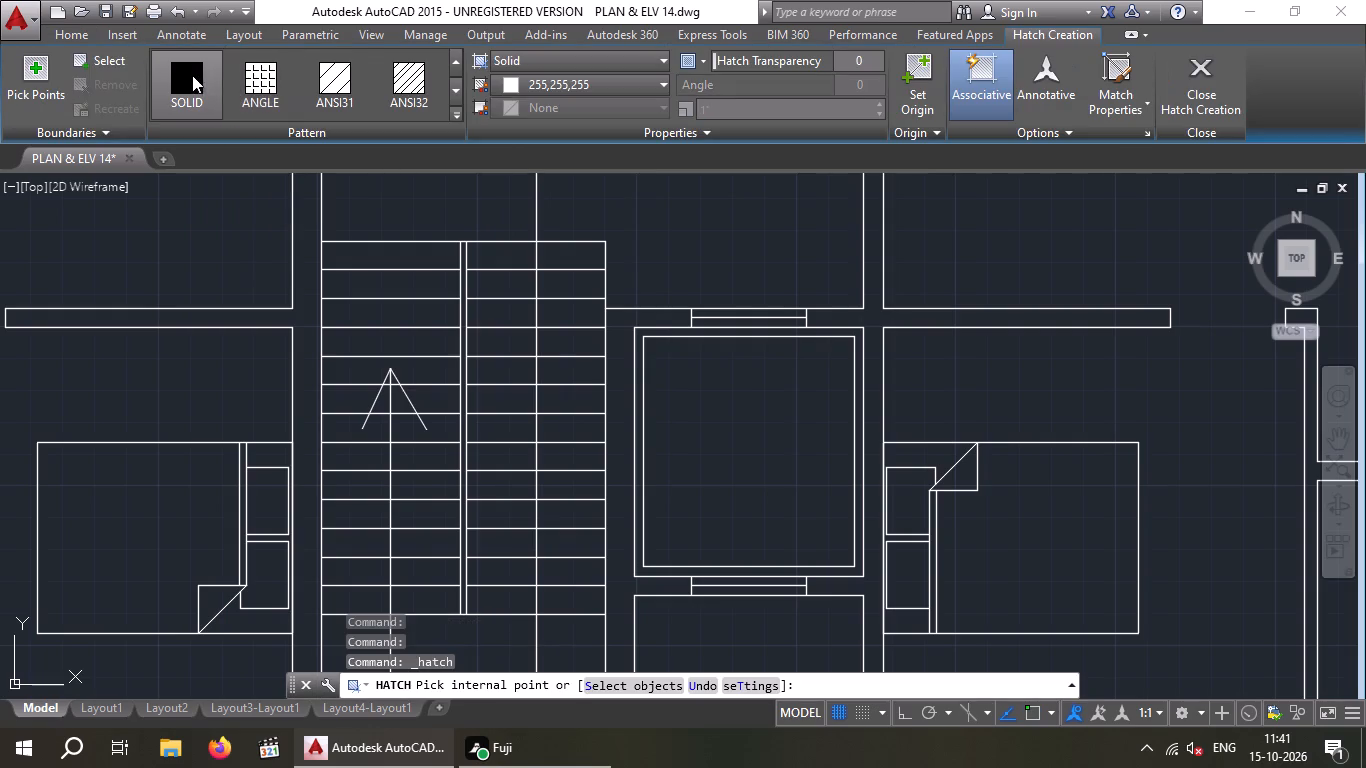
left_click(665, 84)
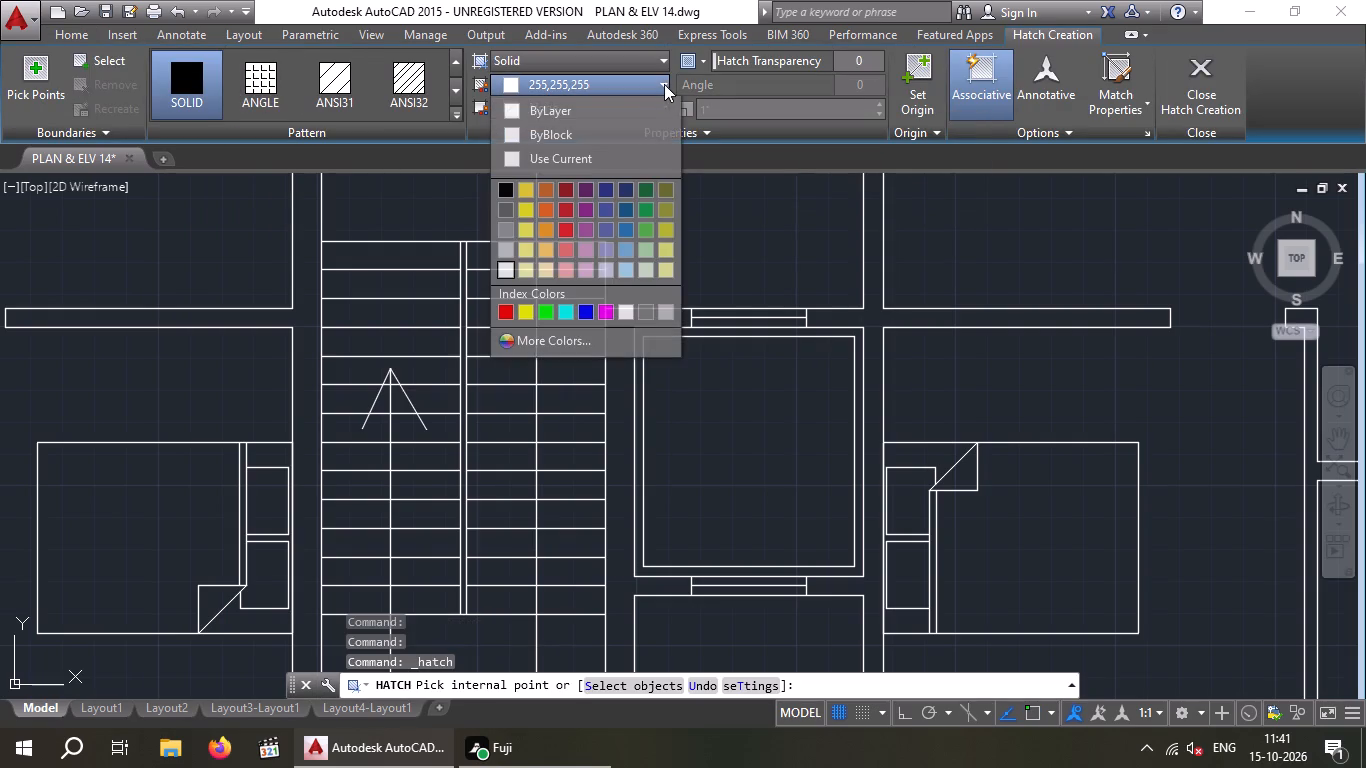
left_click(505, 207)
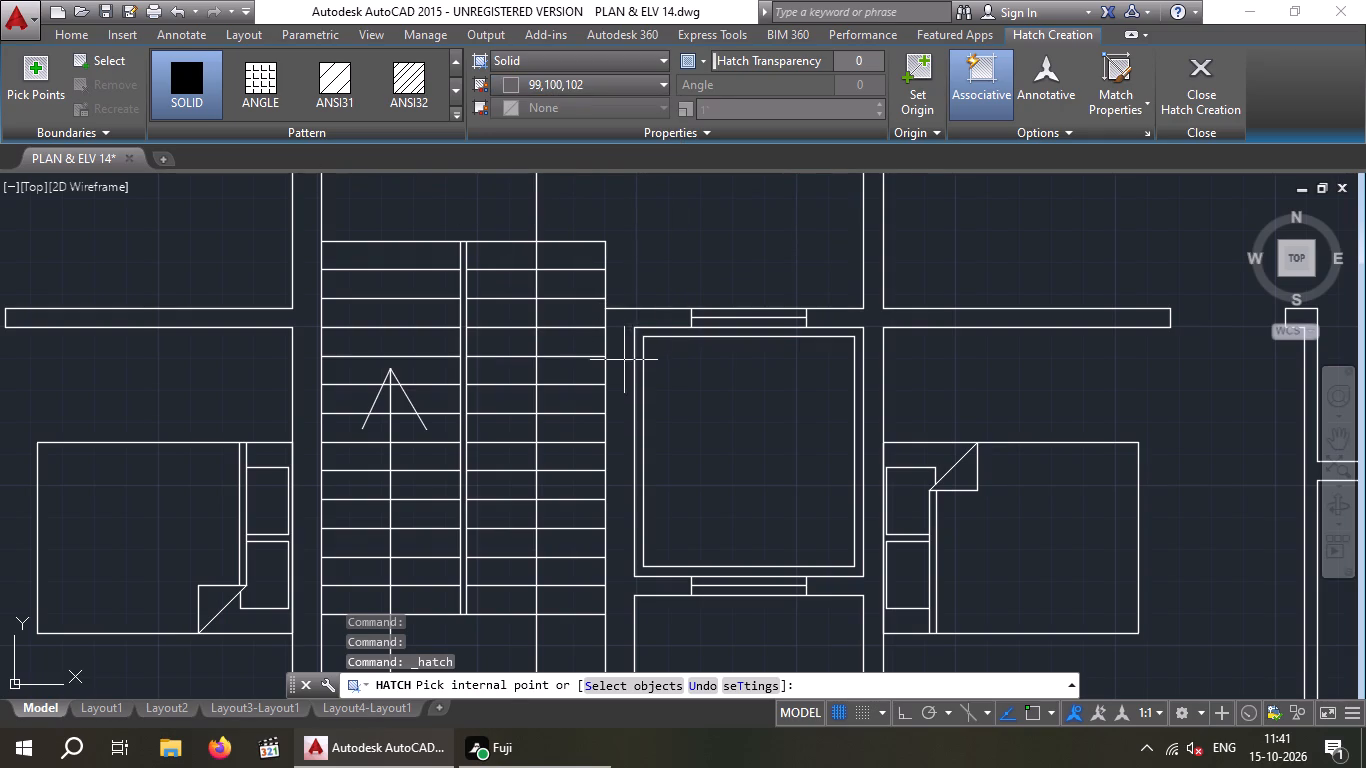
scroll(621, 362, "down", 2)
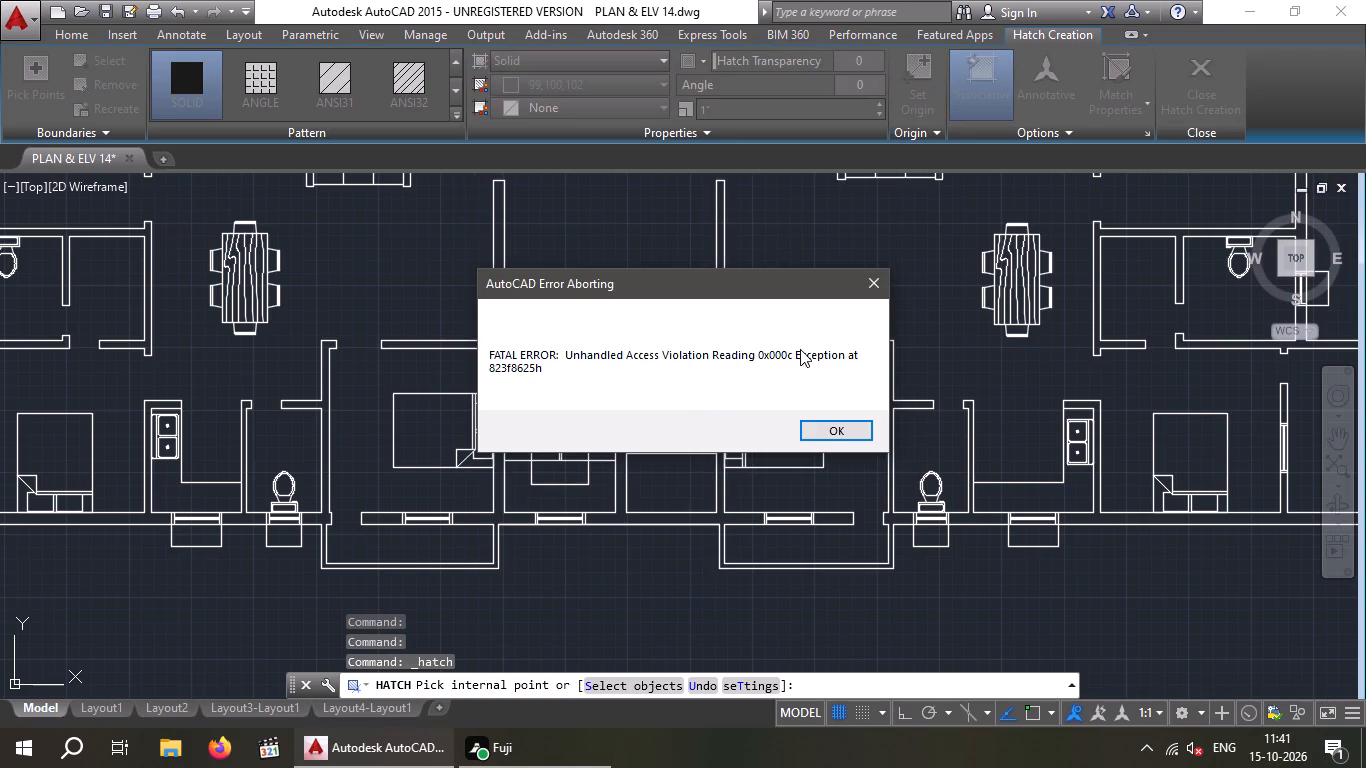
Close the fatal error message and try to dismiss the alert about saving changes to a recovery file.
left_click(878, 281)
left_click(871, 269)
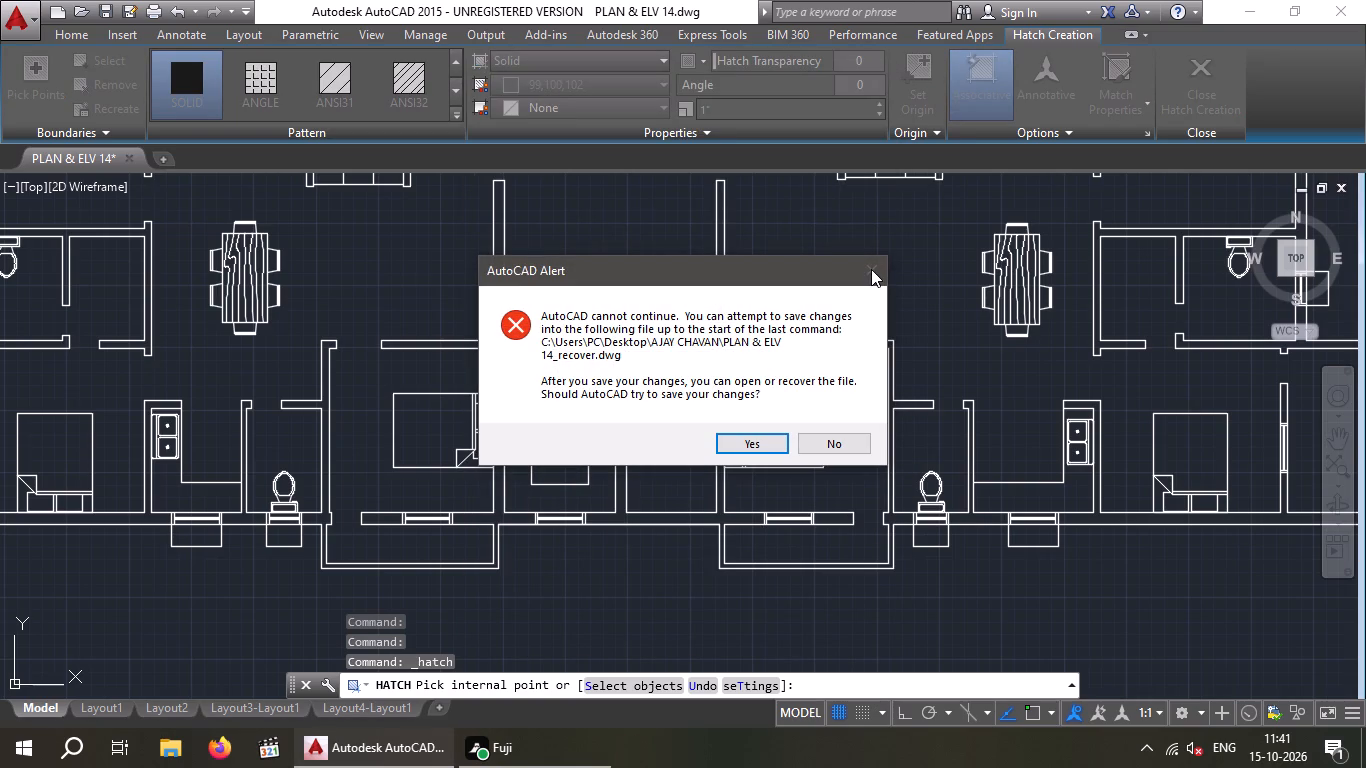
left_click(871, 269)
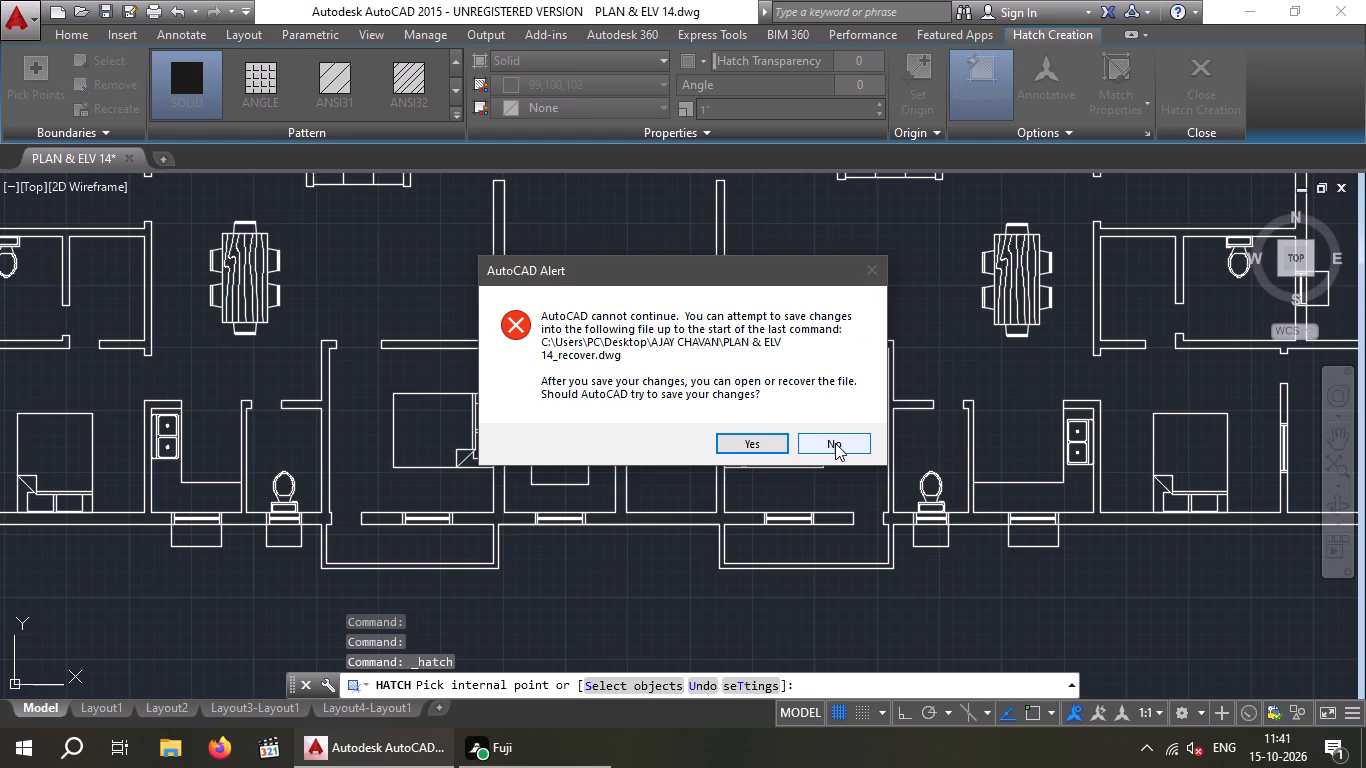
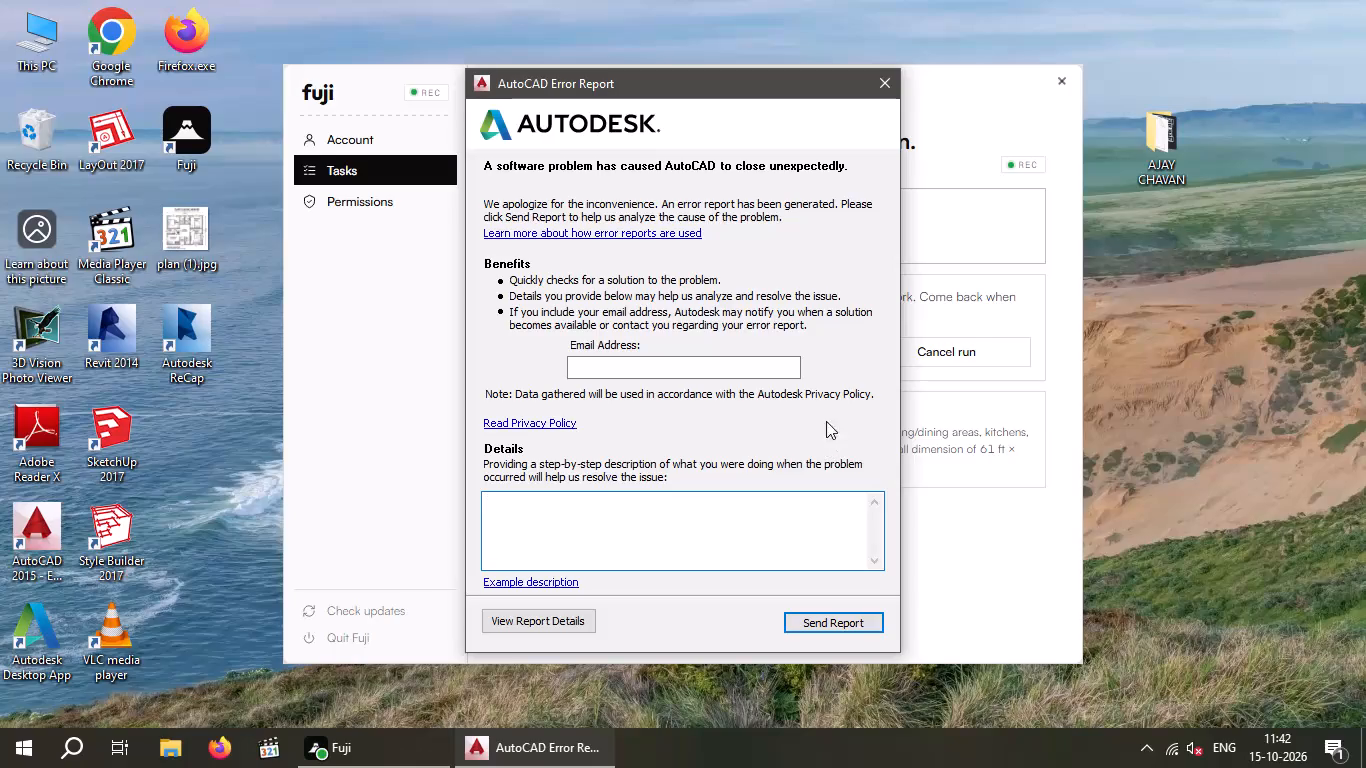
Close the AutoCAD error report without sending it to Autodesk.
left_click(885, 88)
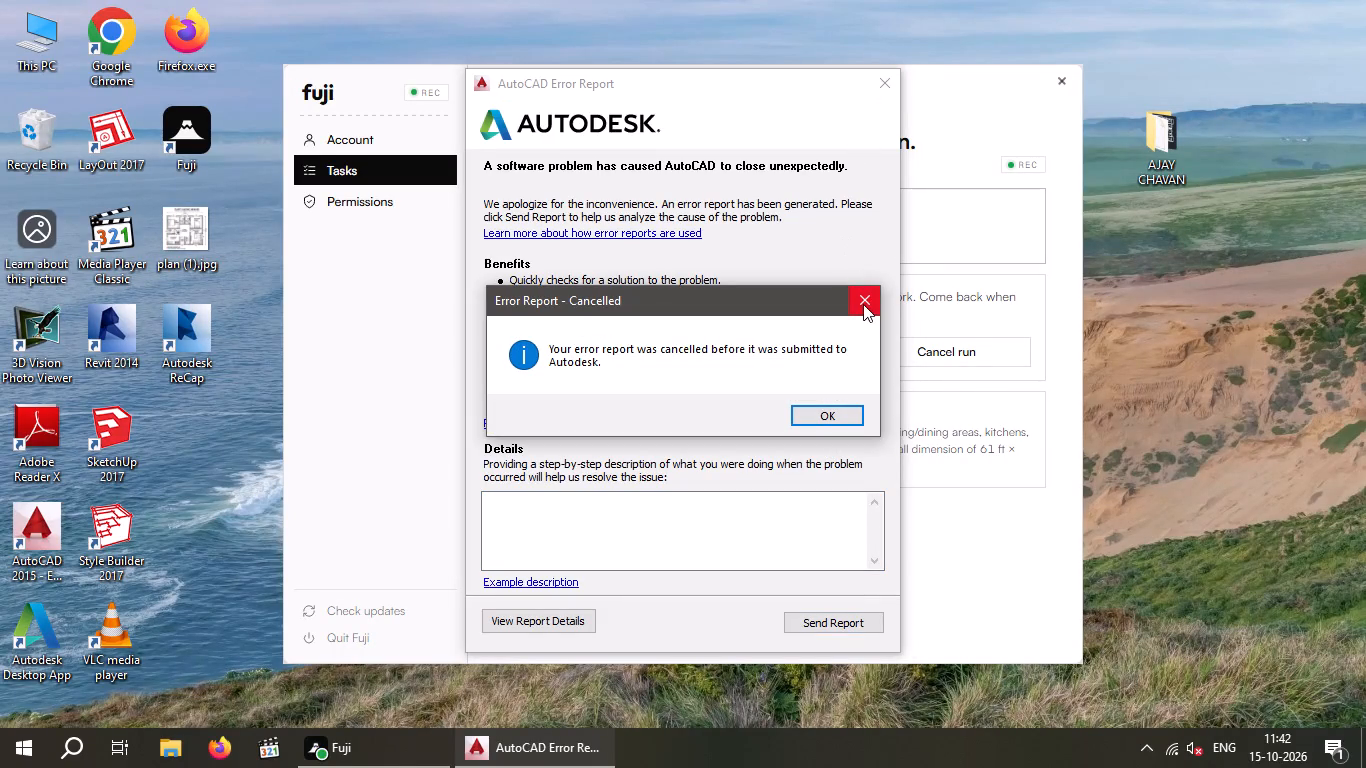
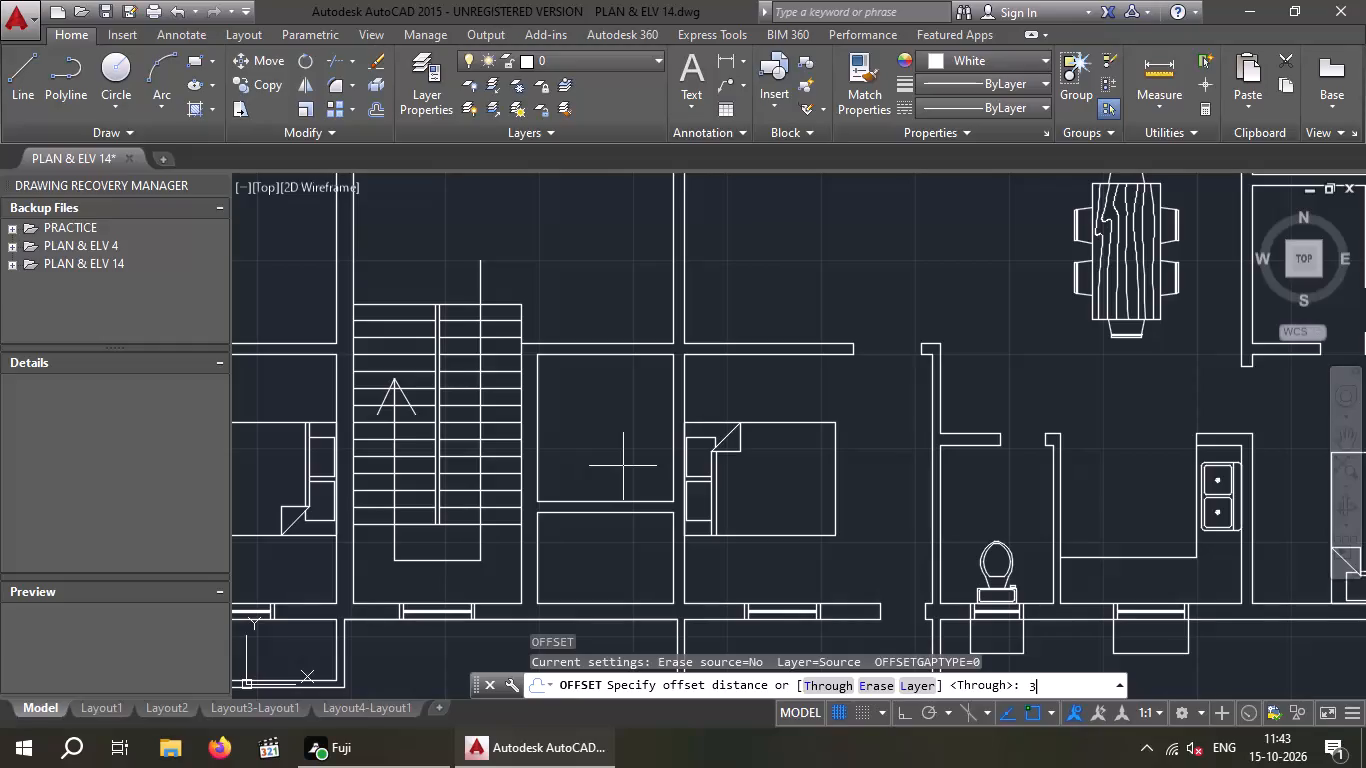
Offset all four sides of the square shaft beside the staircase 3" inward.
key("shift+quotedbl")
key("Return")
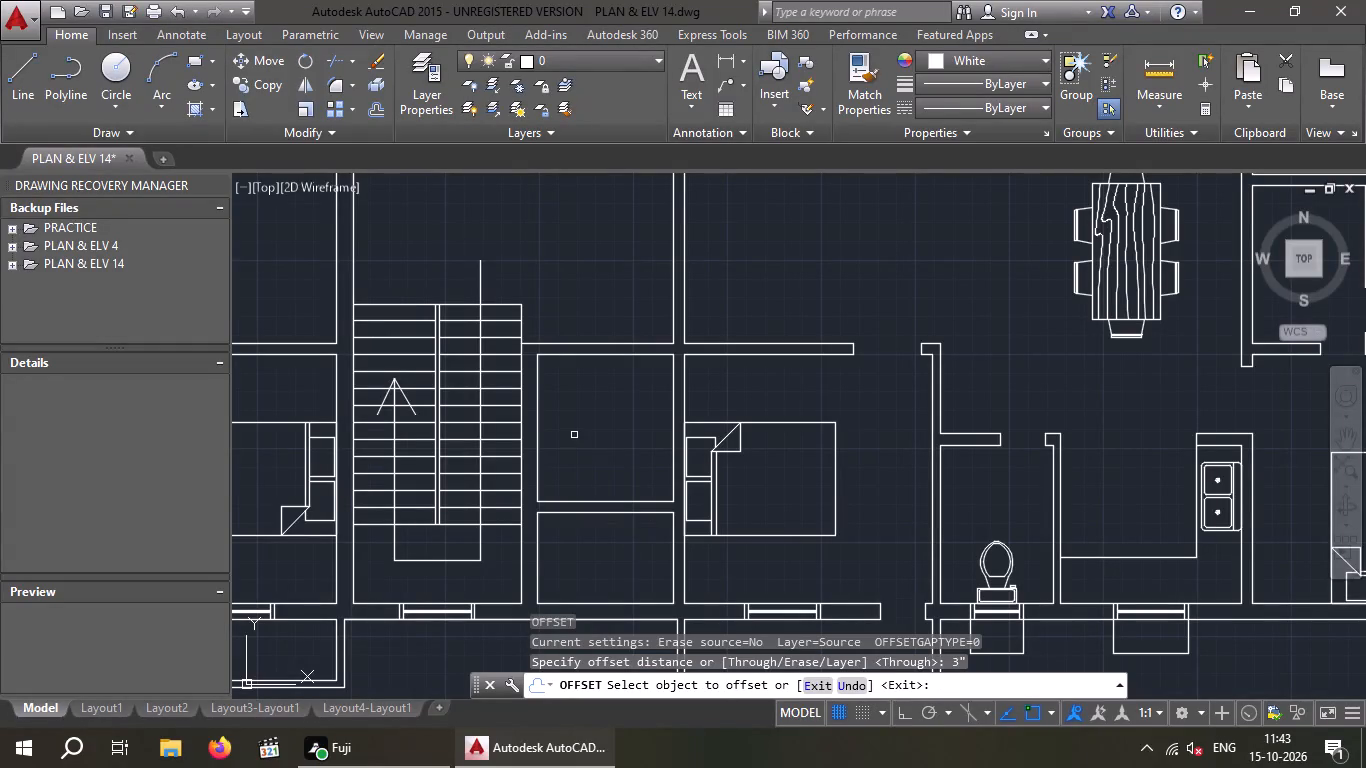
scroll(574, 435, "up", 1)
left_click(511, 441)
left_click(560, 435)
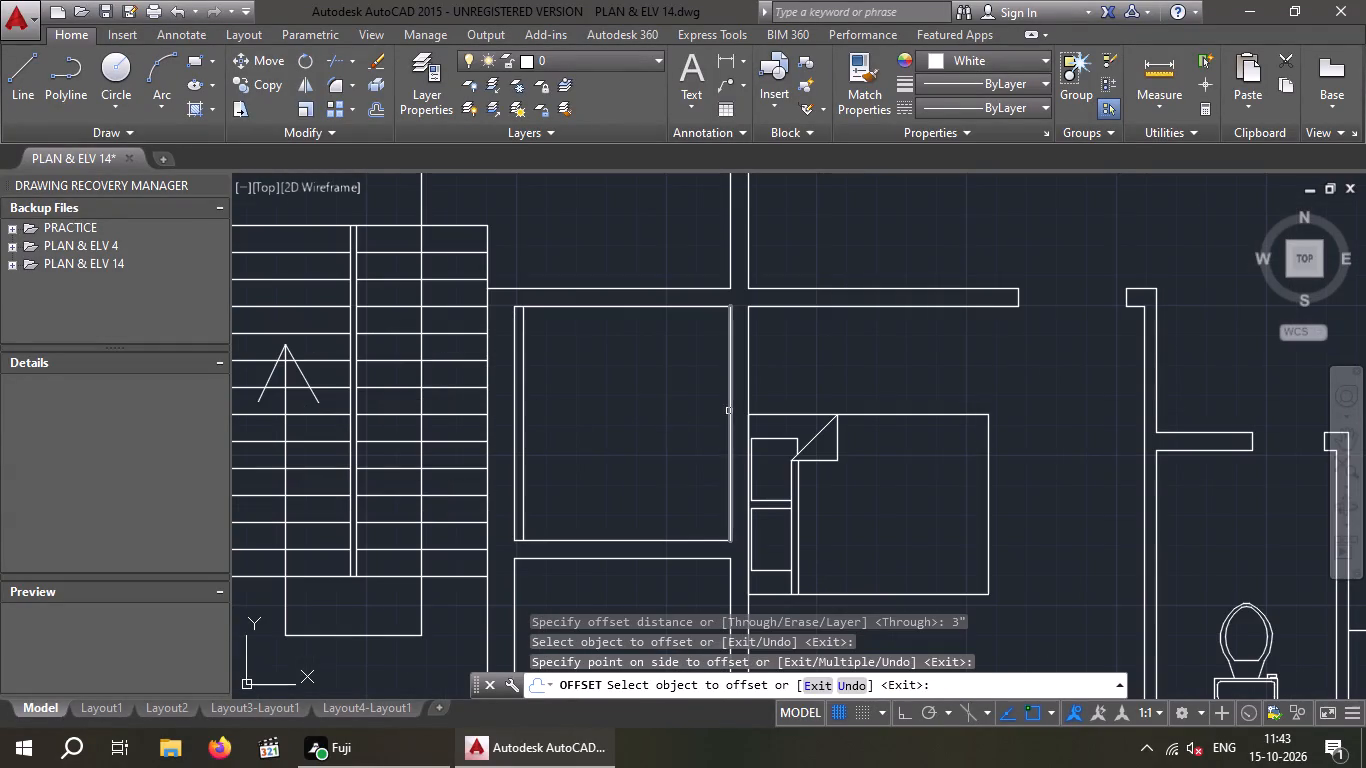
left_click_drag(729, 411, 717, 414)
left_click(689, 420)
left_click(615, 305)
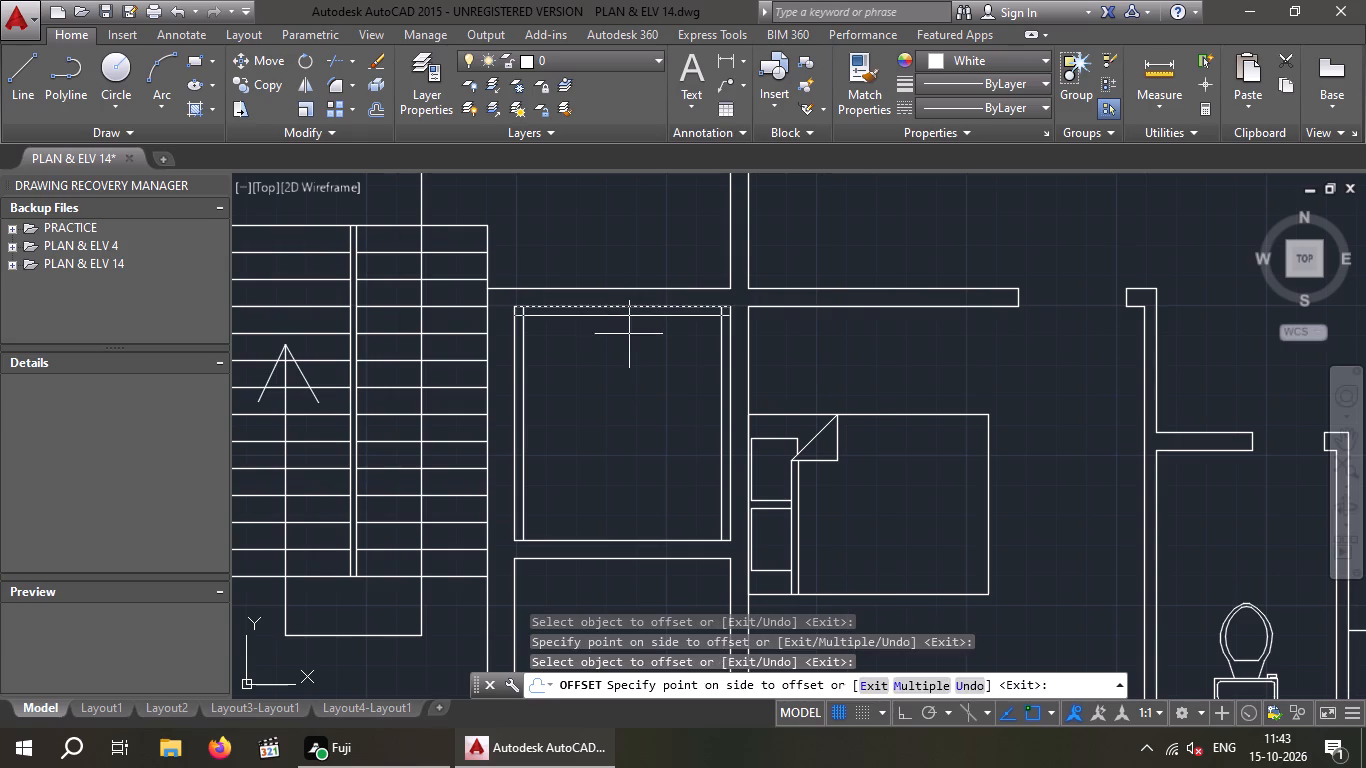
left_click(629, 334)
left_click(632, 543)
left_click(615, 467)
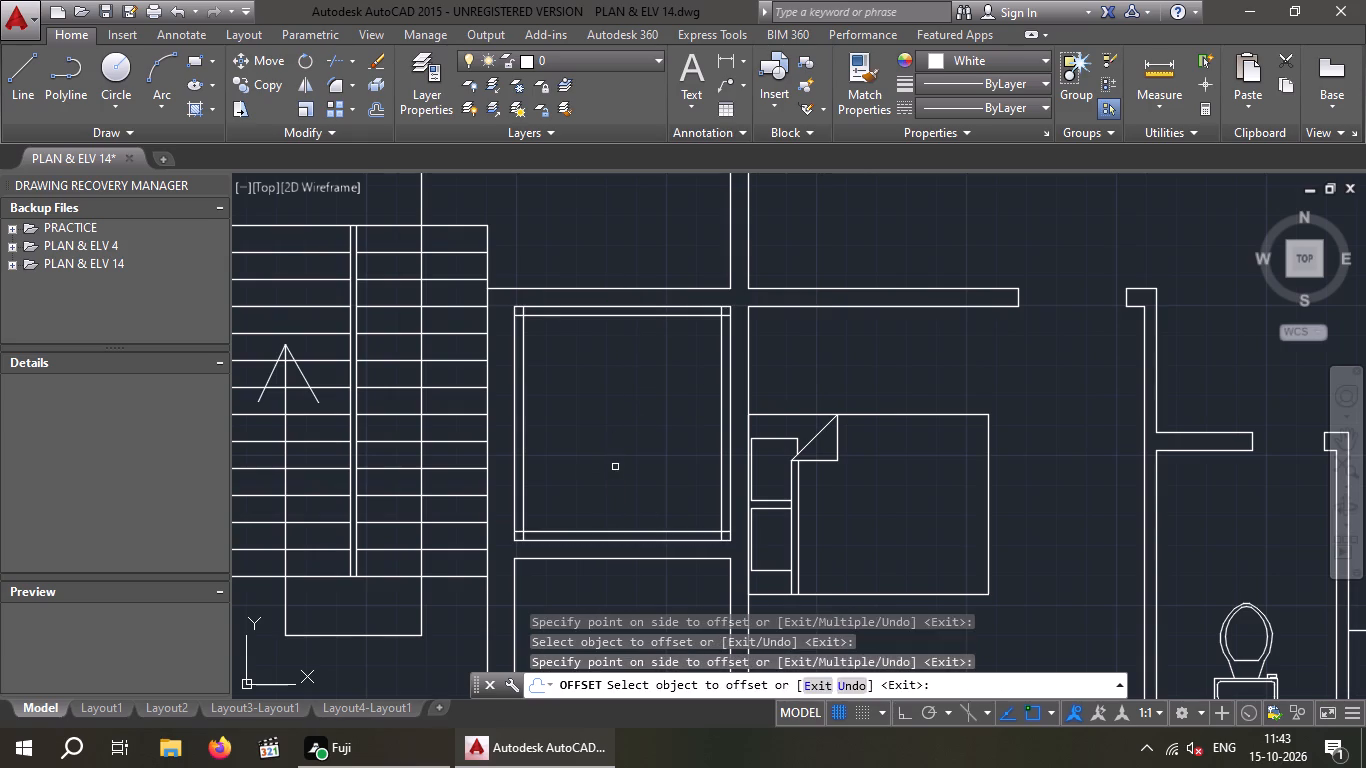
key("Escape")
key("Escape")
Trim the overlapping ends of the offset lines at the shaft's two upper corners.
scroll(537, 341, "up", 2)
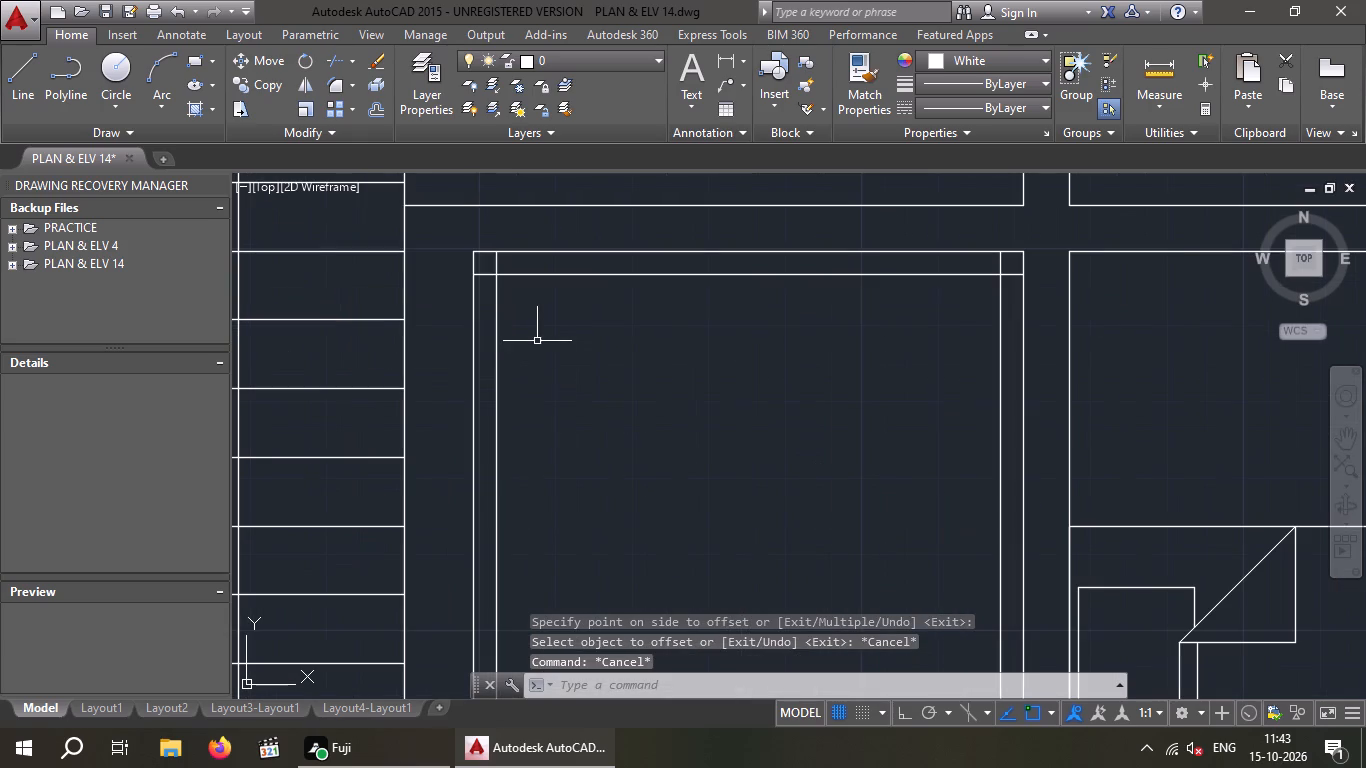
key("Escape")
key("Escape")
type("TR")
key("space")
key("space")
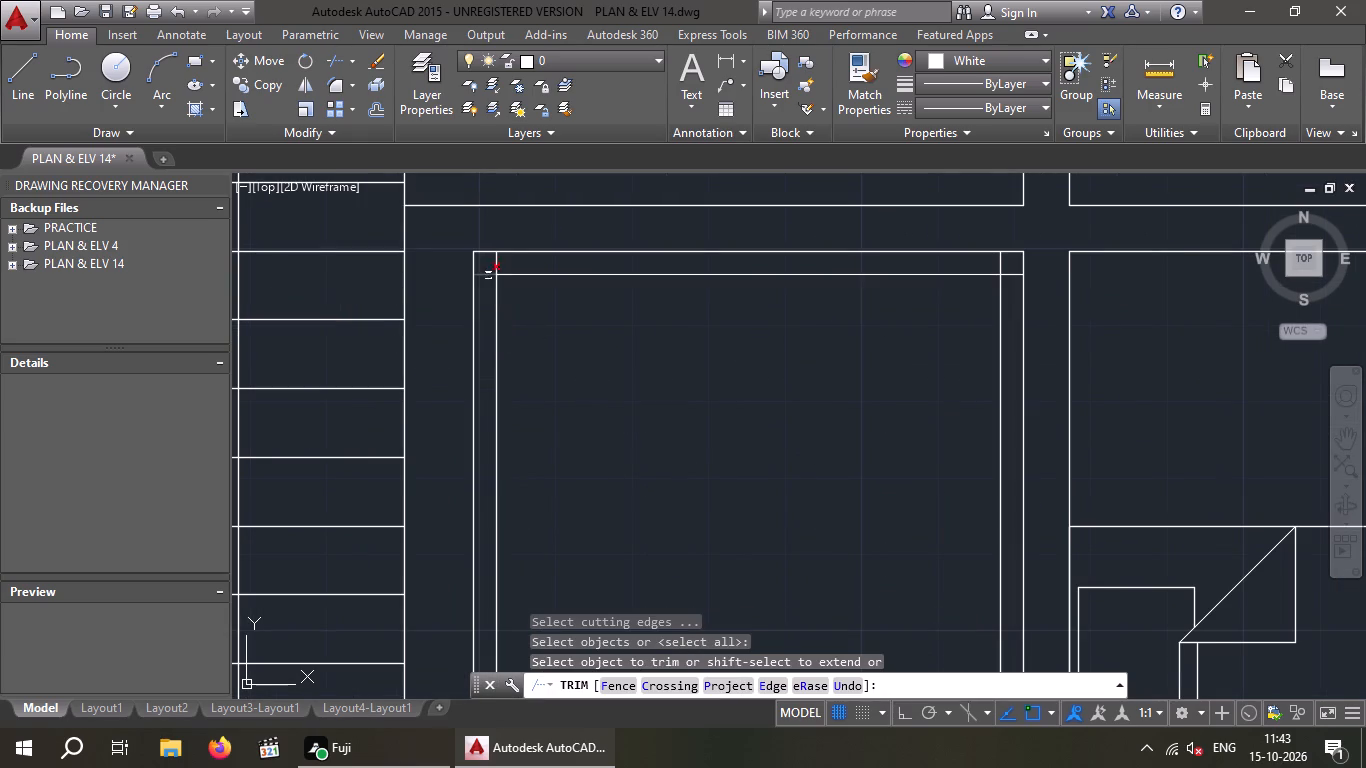
scroll(488, 265, "up", 2)
left_click_drag(562, 251, 530, 267)
left_click(489, 274)
left_click_drag(482, 262, 485, 314)
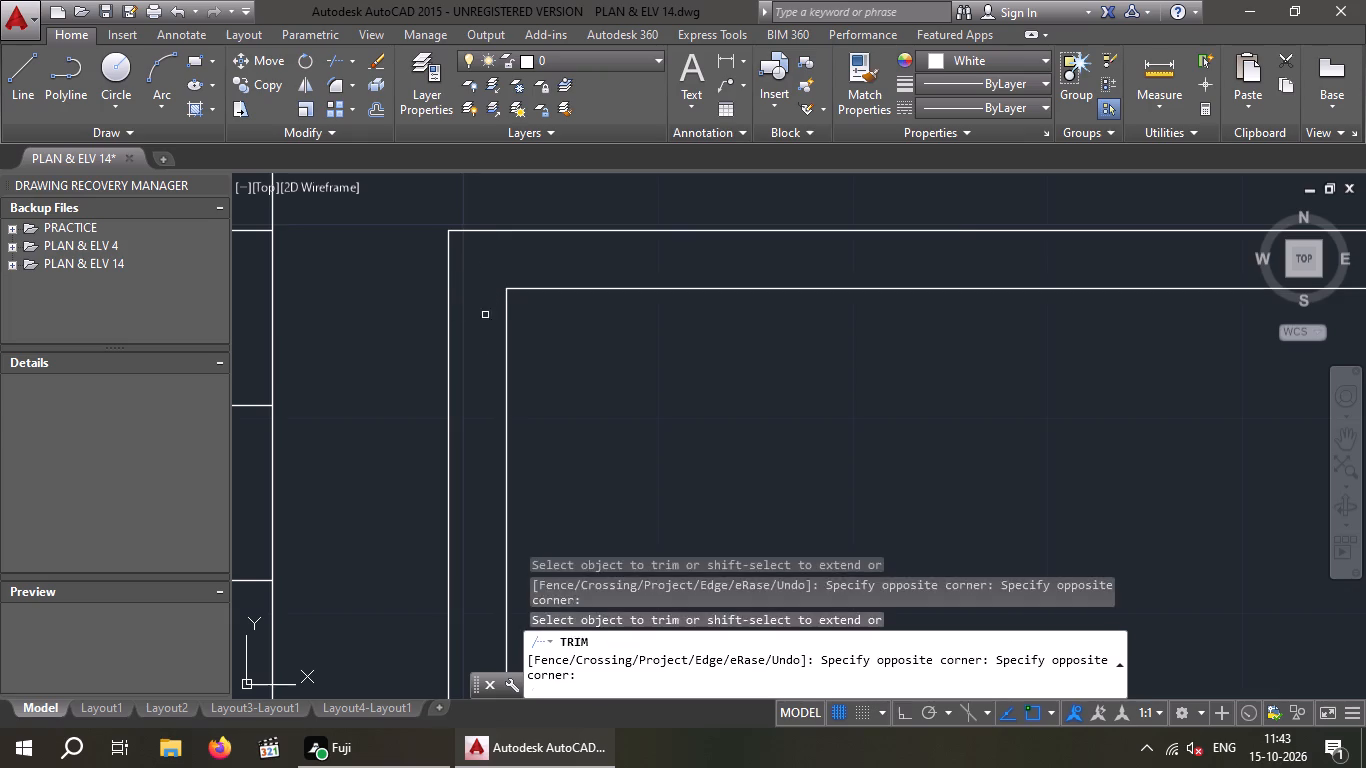
left_click(485, 315)
scroll(476, 314, "down", 3)
scroll(809, 309, "up", 3)
left_click_drag(795, 262, 730, 286)
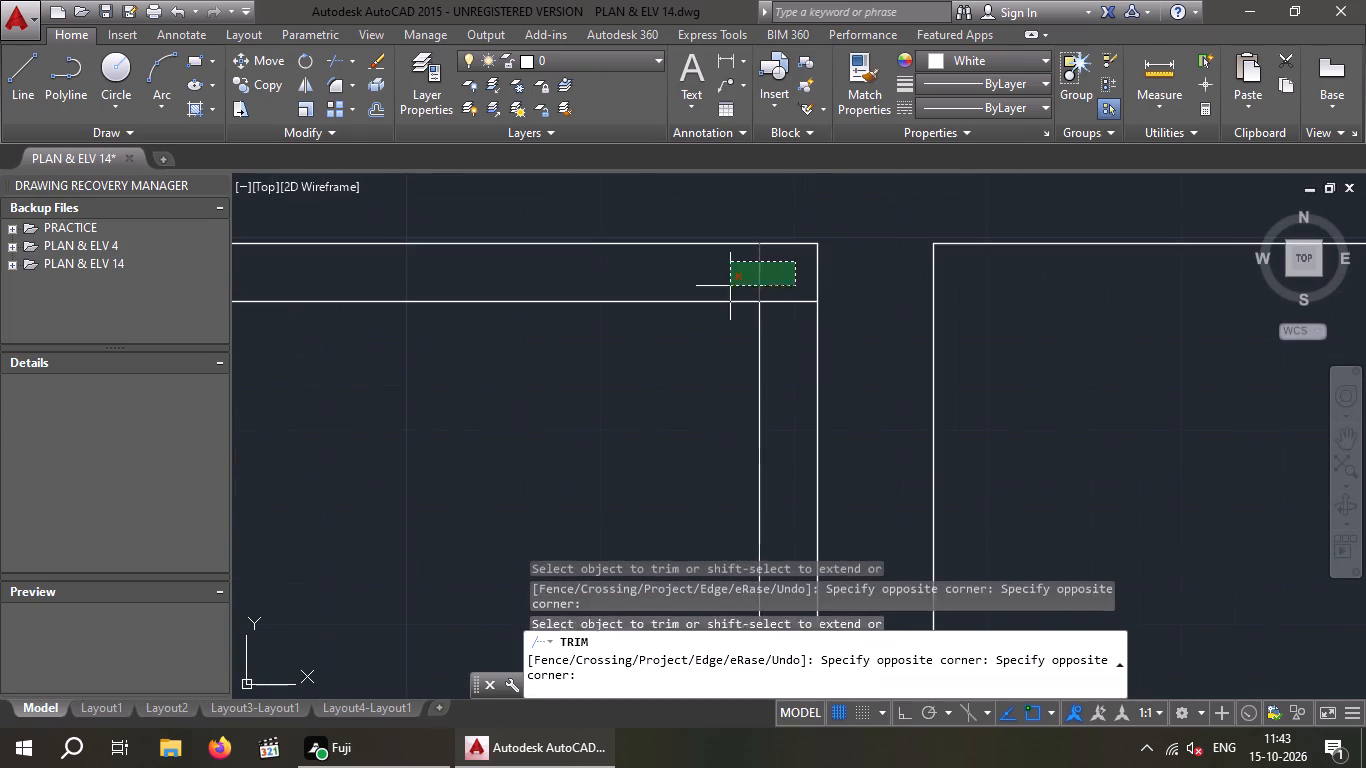
left_click(699, 291)
left_click_drag(772, 262, 794, 301)
left_click(799, 324)
scroll(799, 313, "down", 2)
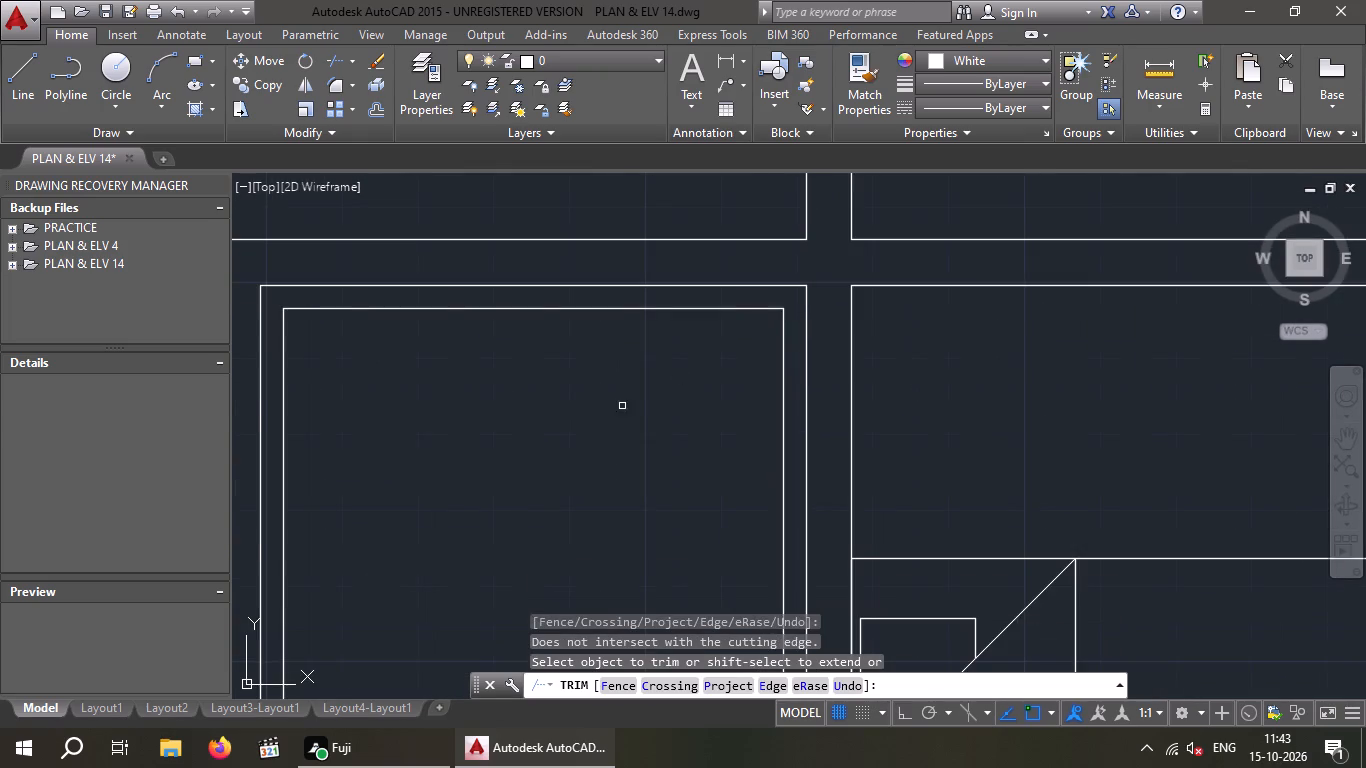
Trim the overlapping ends of the offset lines at the shaft's two lower corners.
scroll(622, 406, "down", 1)
scroll(642, 313, "down", 1)
middle_click_drag(609, 410, 611, 265)
scroll(492, 416, "up", 4)
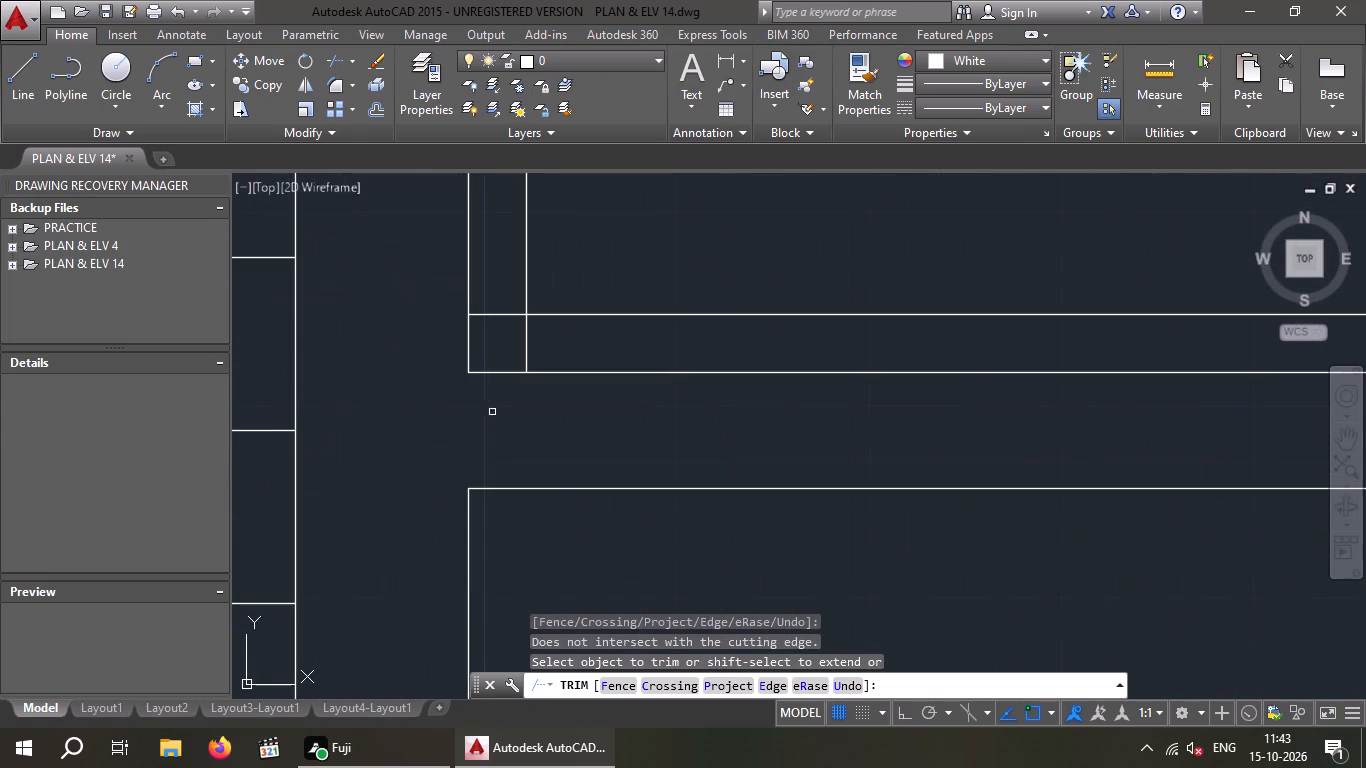
scroll(501, 373, "up", 2)
left_click_drag(623, 294, 560, 329)
left_click(530, 337)
left_click_drag(521, 328, 497, 283)
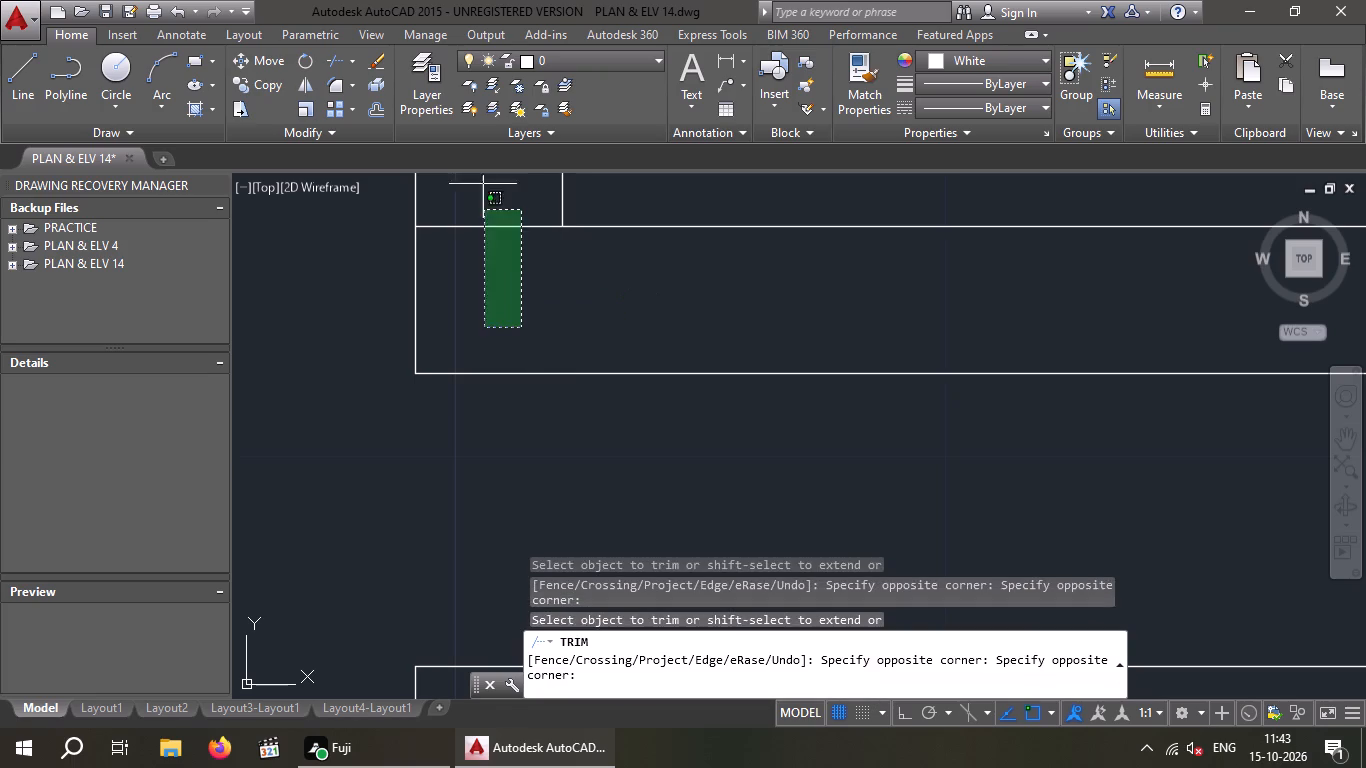
left_click(473, 189)
scroll(473, 193, "down", 5)
middle_click_drag(698, 268, 549, 467)
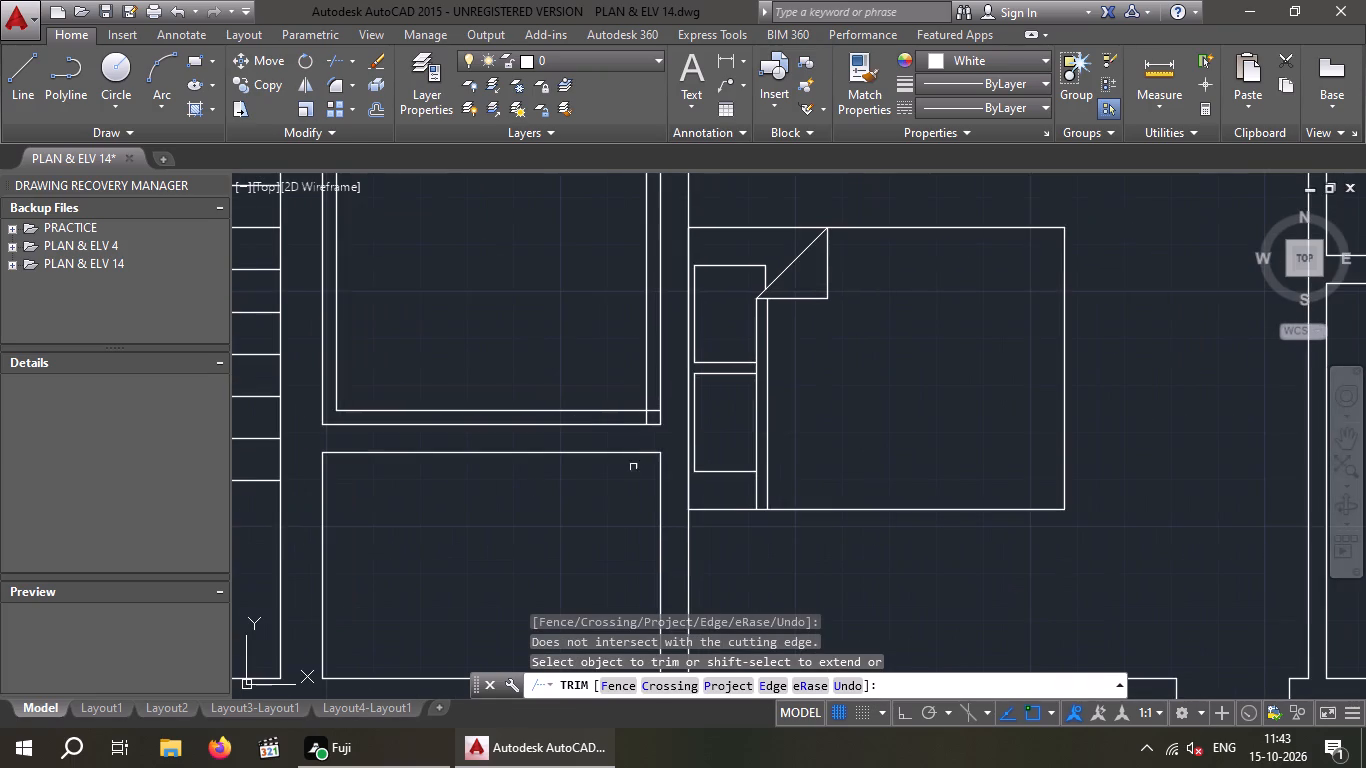
scroll(645, 426, "up", 3)
left_click_drag(670, 334, 683, 382)
left_click_drag(683, 389, 674, 396)
left_click_drag(666, 400, 620, 402)
left_click(609, 402)
scroll(613, 393, "down", 3)
key("Escape")
key("Escape")
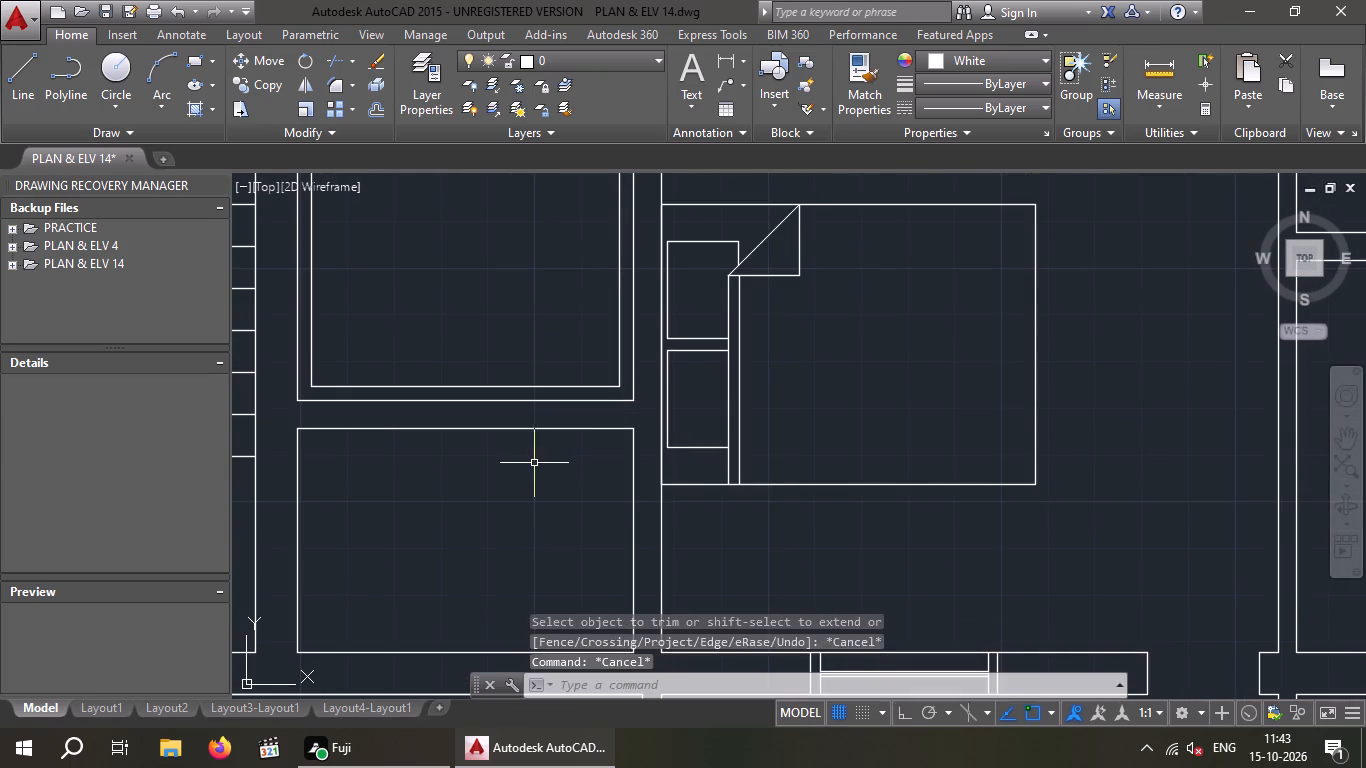
Draw a line across the thickness of the wall above the shaft, at the midpoint of the shaft's width.
scroll(534, 463, "down", 1)
middle_click_drag(532, 468, 520, 537)
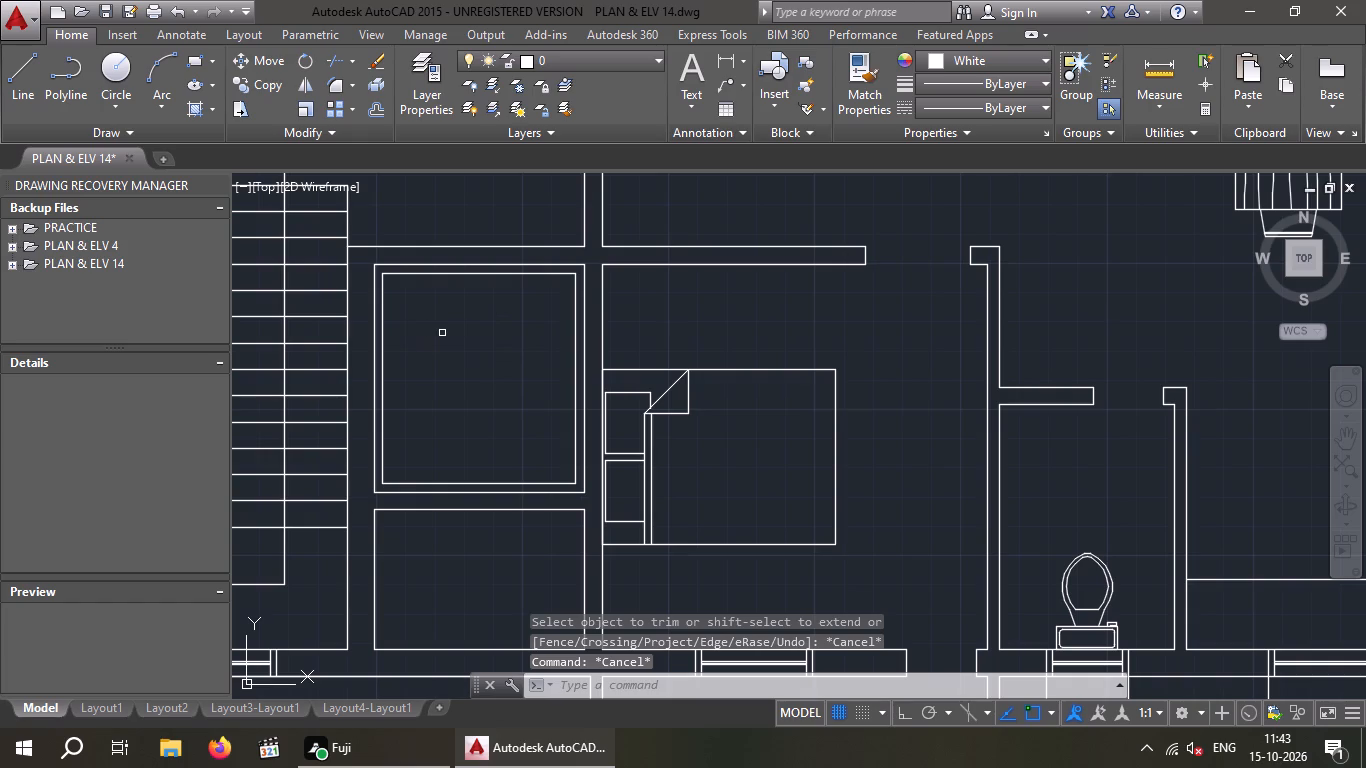
key("l")
key("Return")
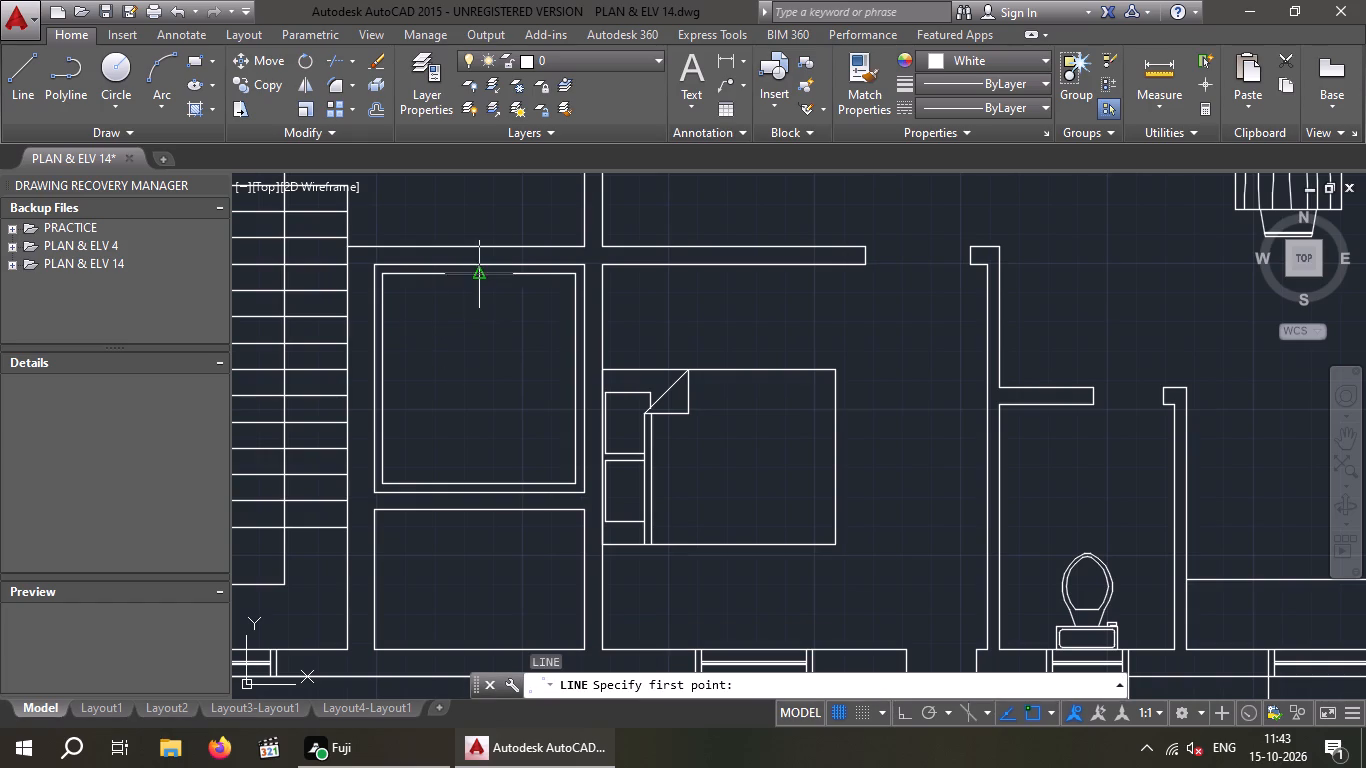
scroll(471, 262, "up", 2)
left_click(485, 263)
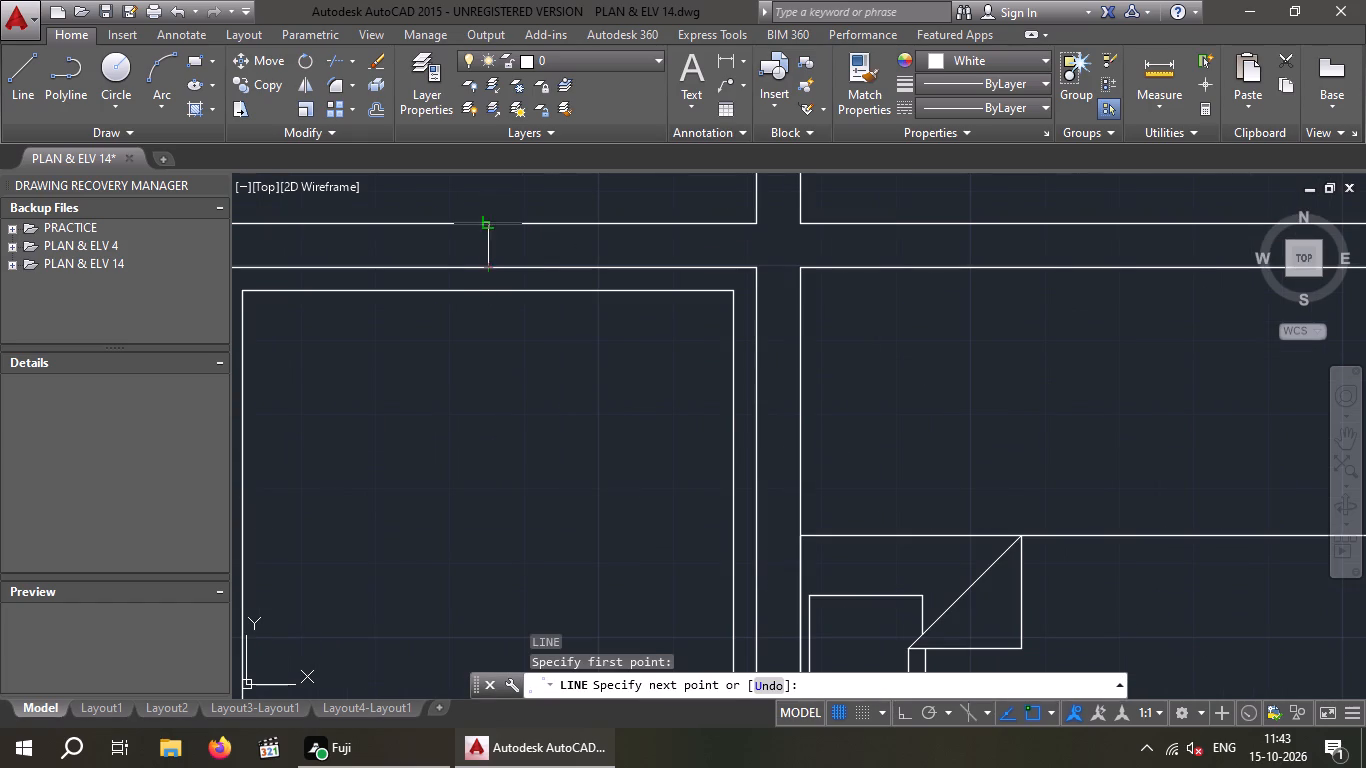
left_click(485, 222)
key("space")
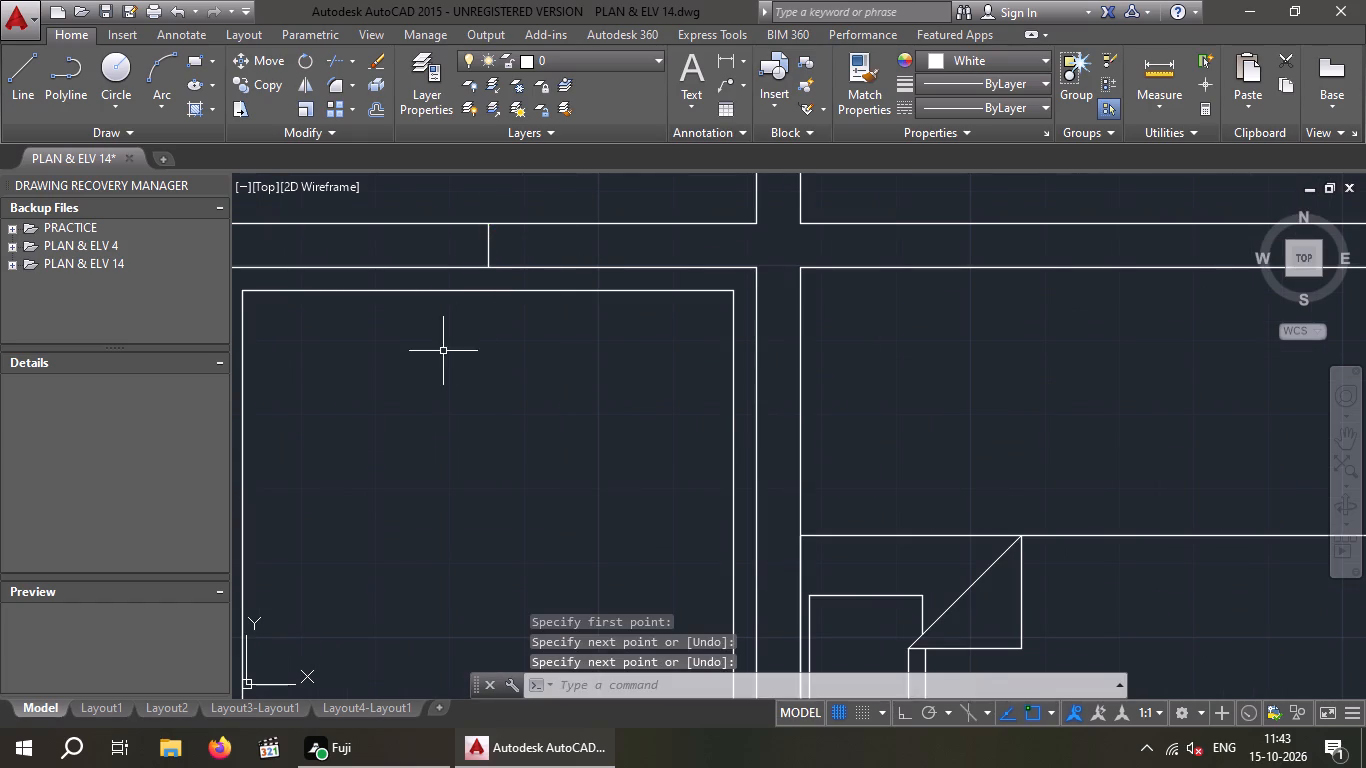
Draw a line across the wall between the shaft and the small room below it, at mid-width.
scroll(442, 352, "down", 3)
middle_click_drag(453, 405, 480, 288)
scroll(486, 407, "up", 3)
scroll(471, 314, "down", 1)
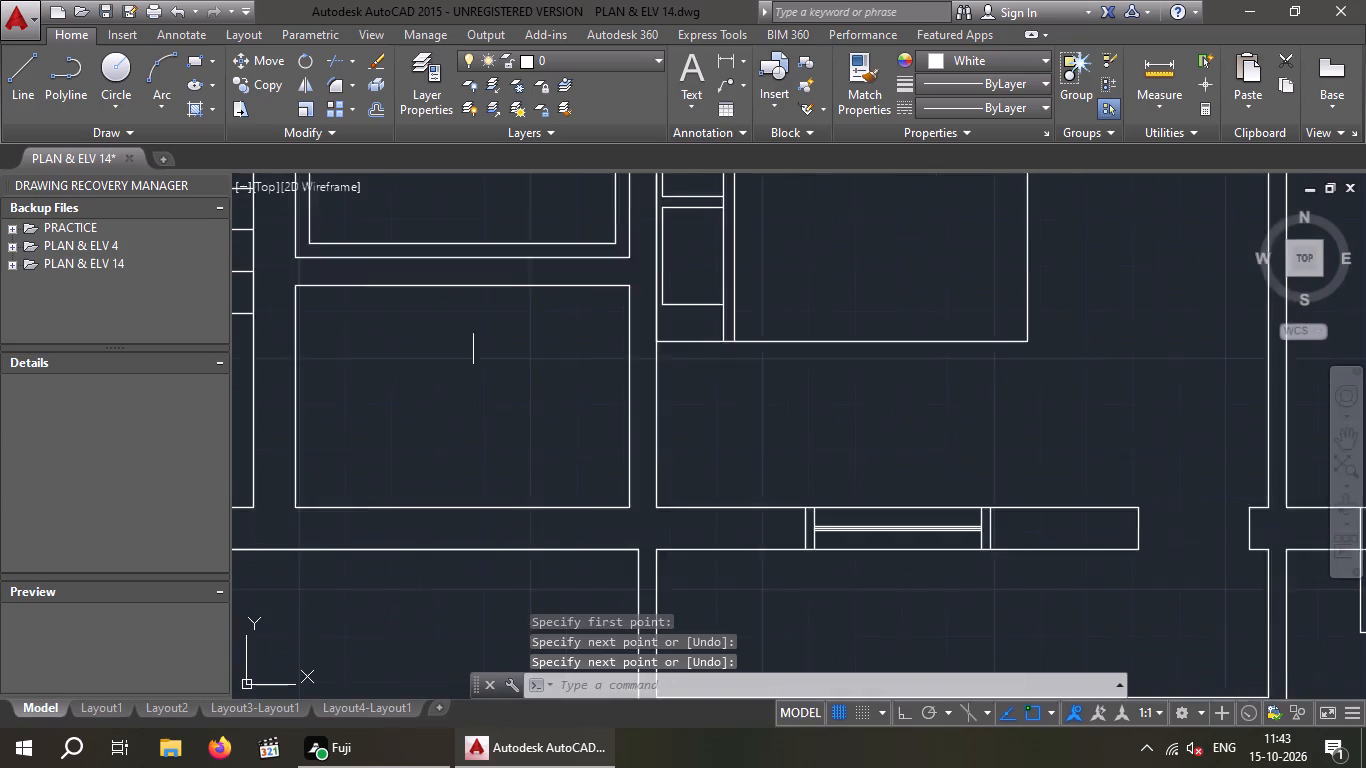
scroll(474, 335, "down", 1)
key("space")
left_click(468, 308)
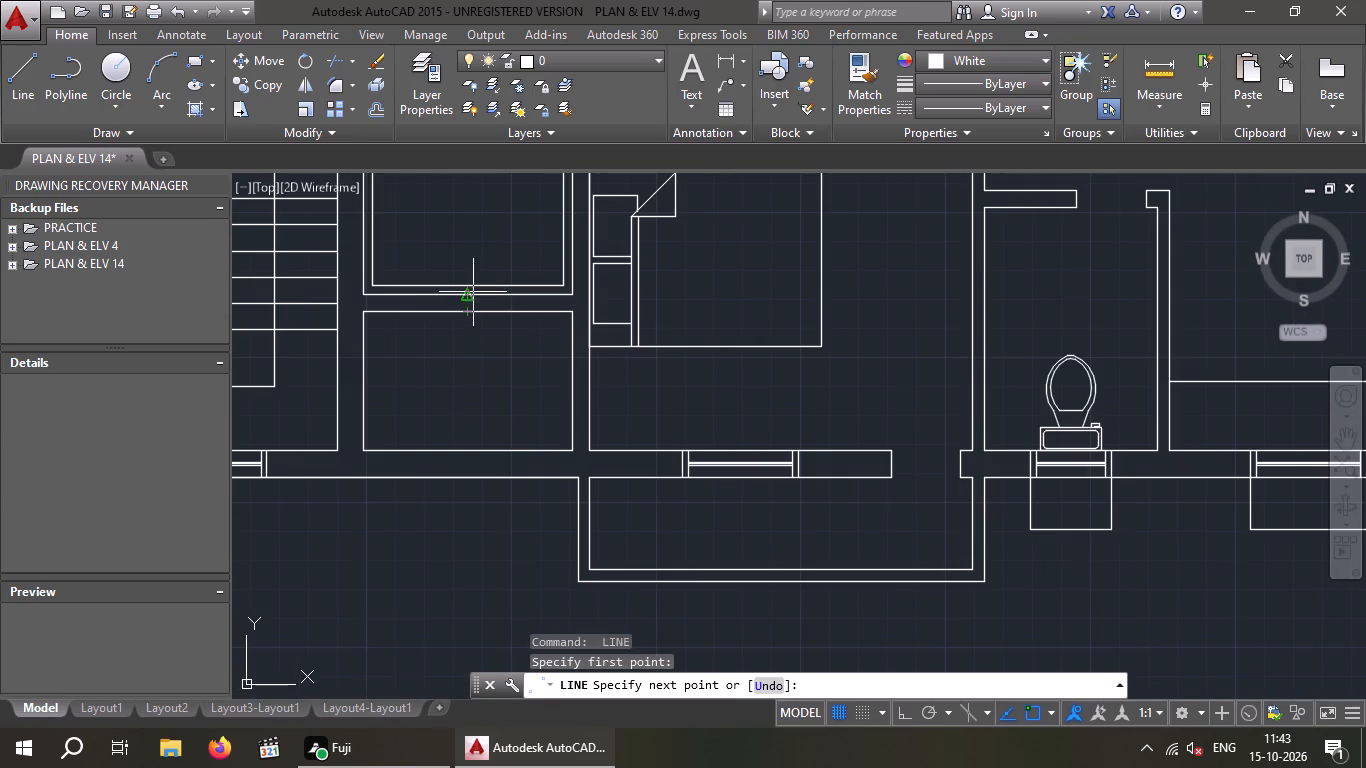
scroll(473, 292, "up", 3)
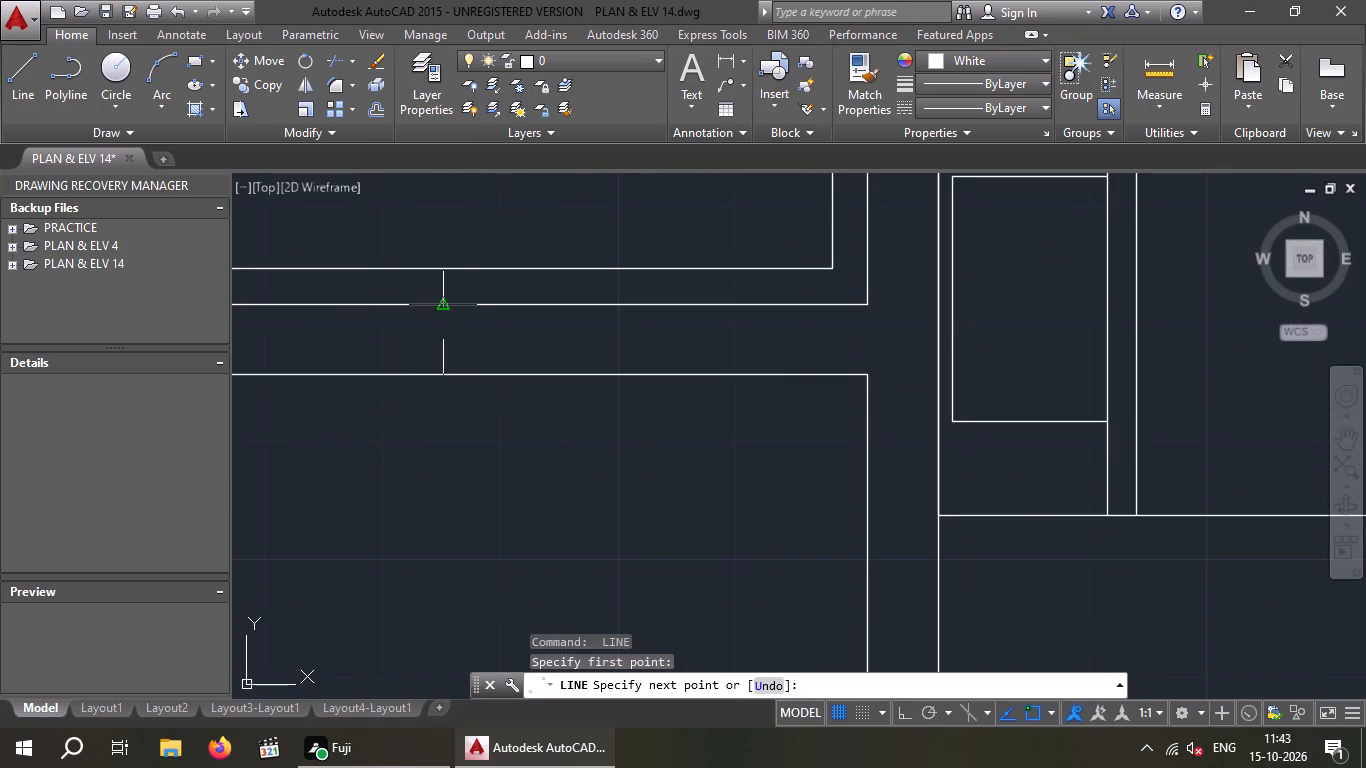
left_click(442, 306)
key("Escape")
key("Escape")
Offset the centre line in the wall below the shaft 1'6" to both sides.
scroll(483, 441, "down", 4)
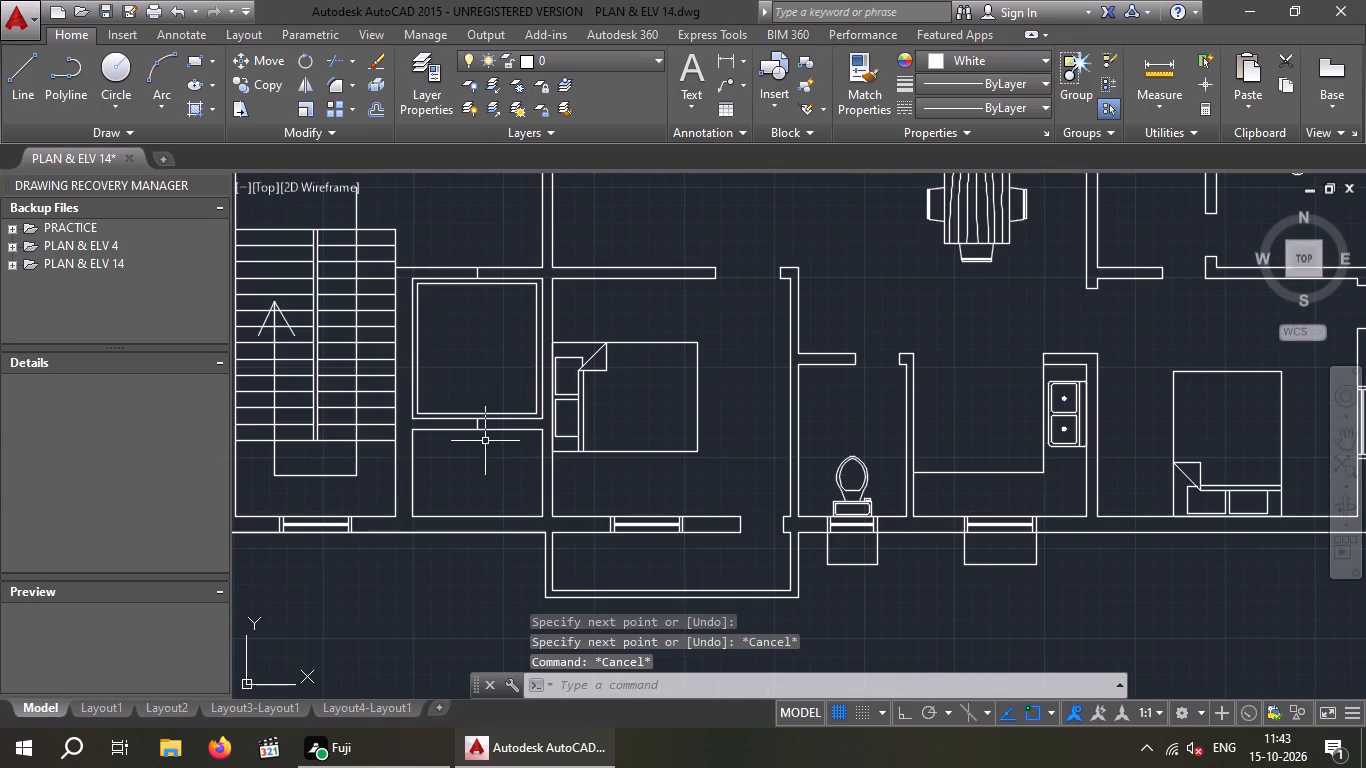
key("Escape")
key("Escape")
key("o")
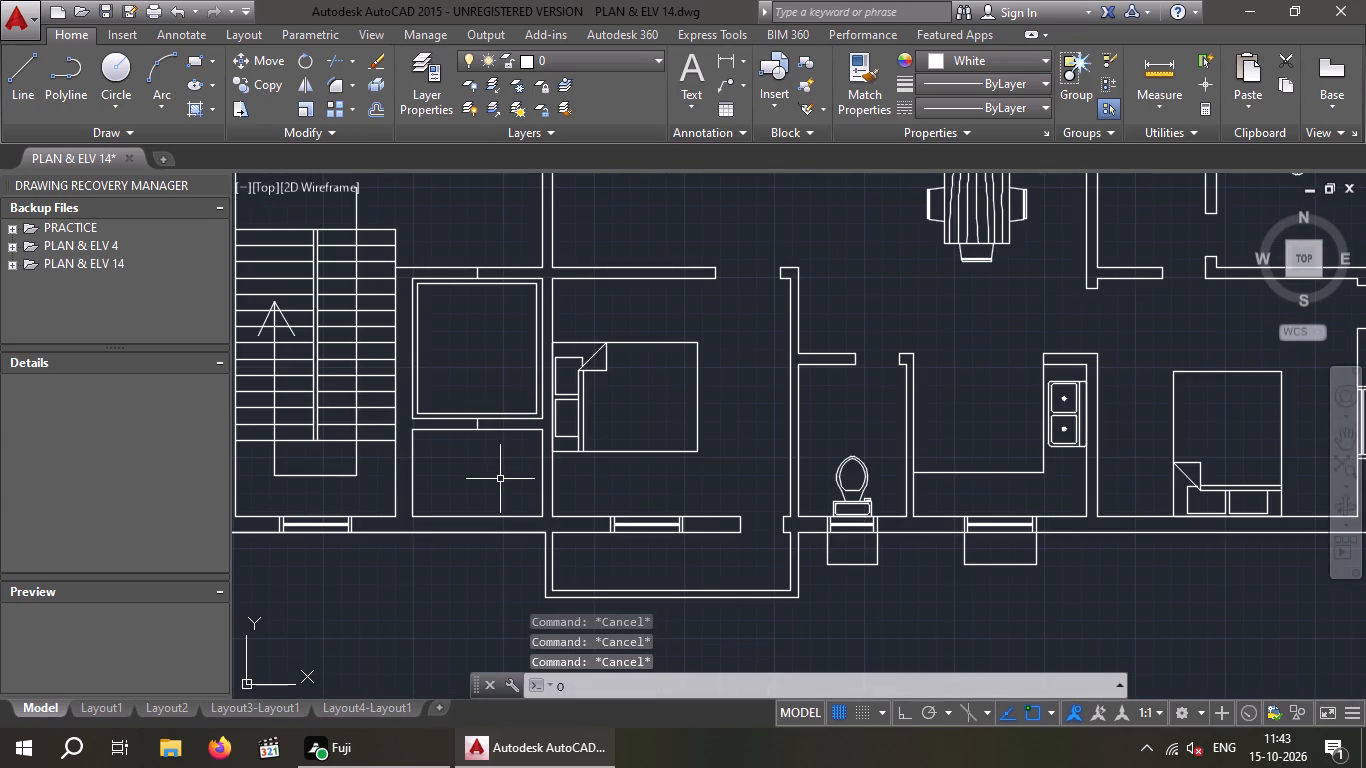
key("Return")
type("1'")
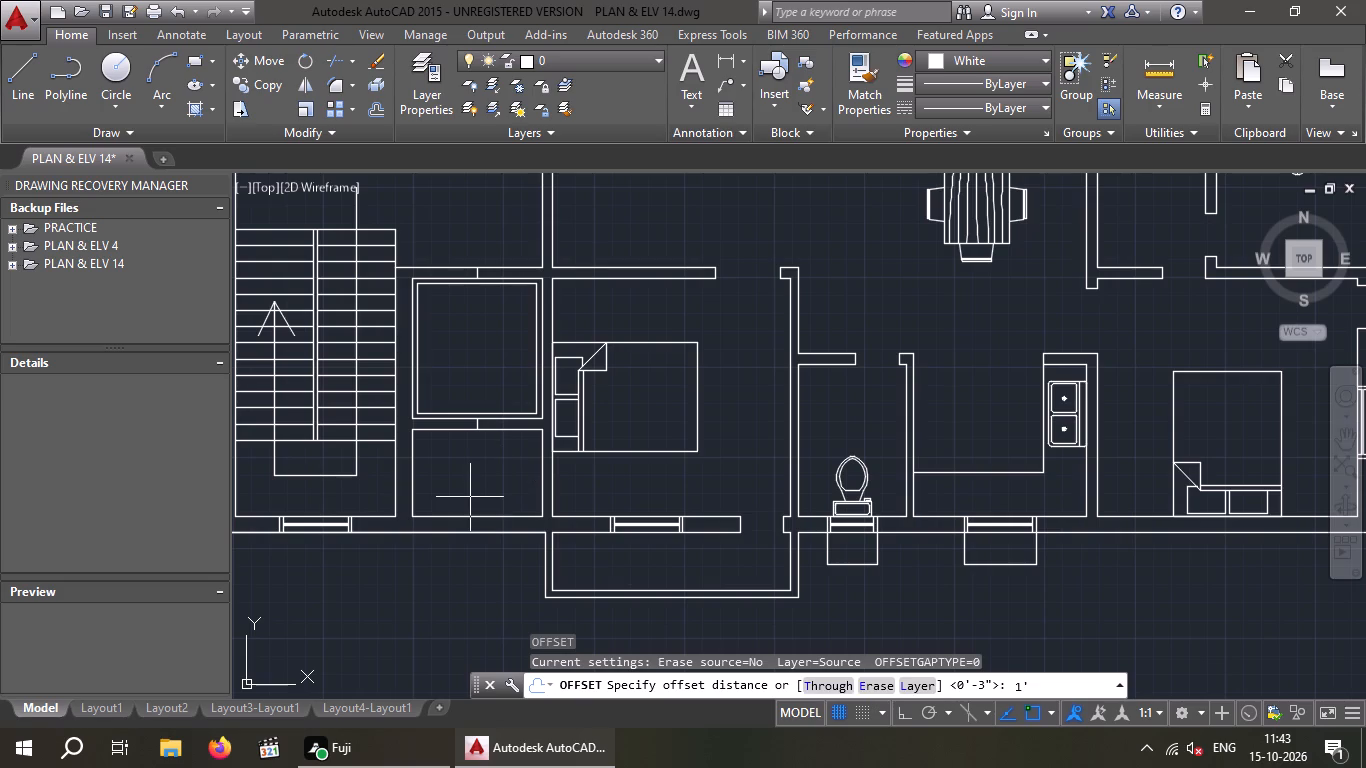
key("6")
key("shift+quotedbl")
key("Return")
scroll(474, 438, "up", 3)
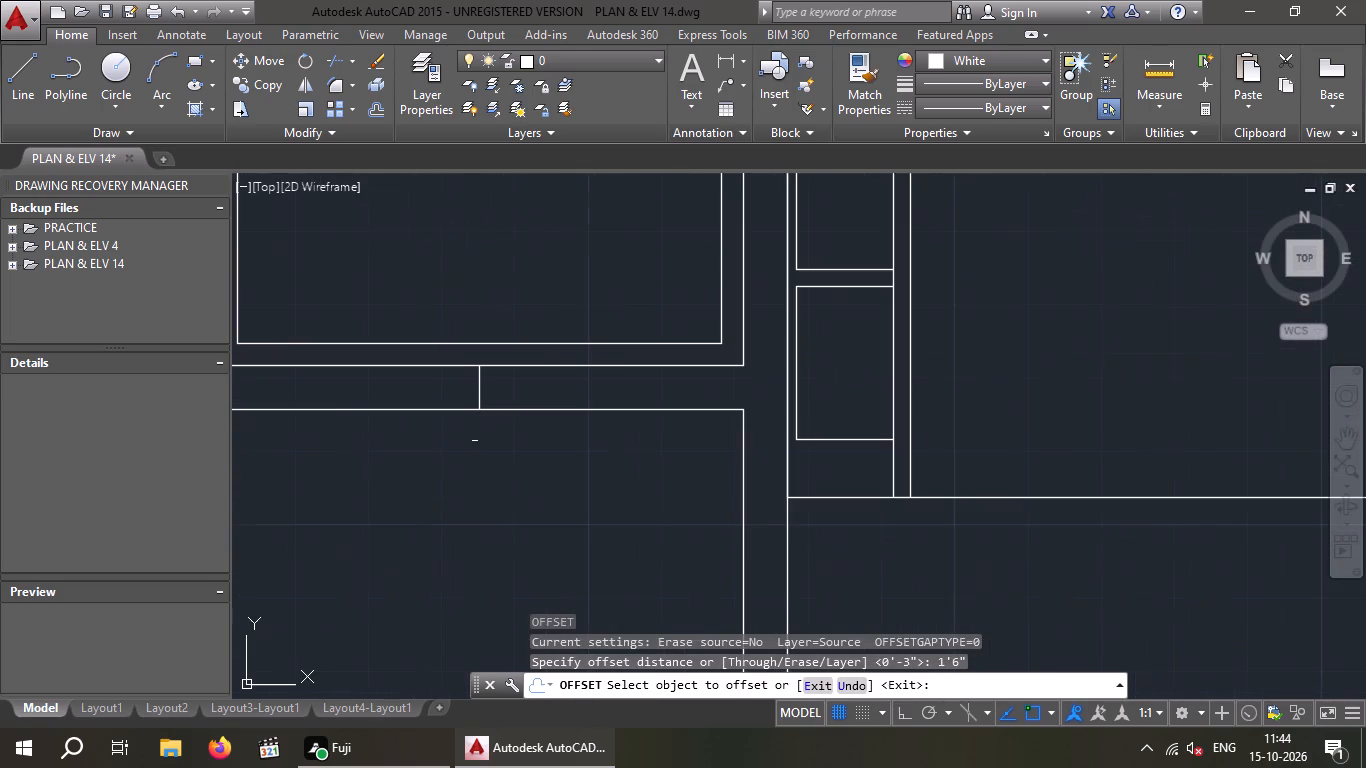
left_click(479, 390)
left_click_drag(593, 394, 582, 395)
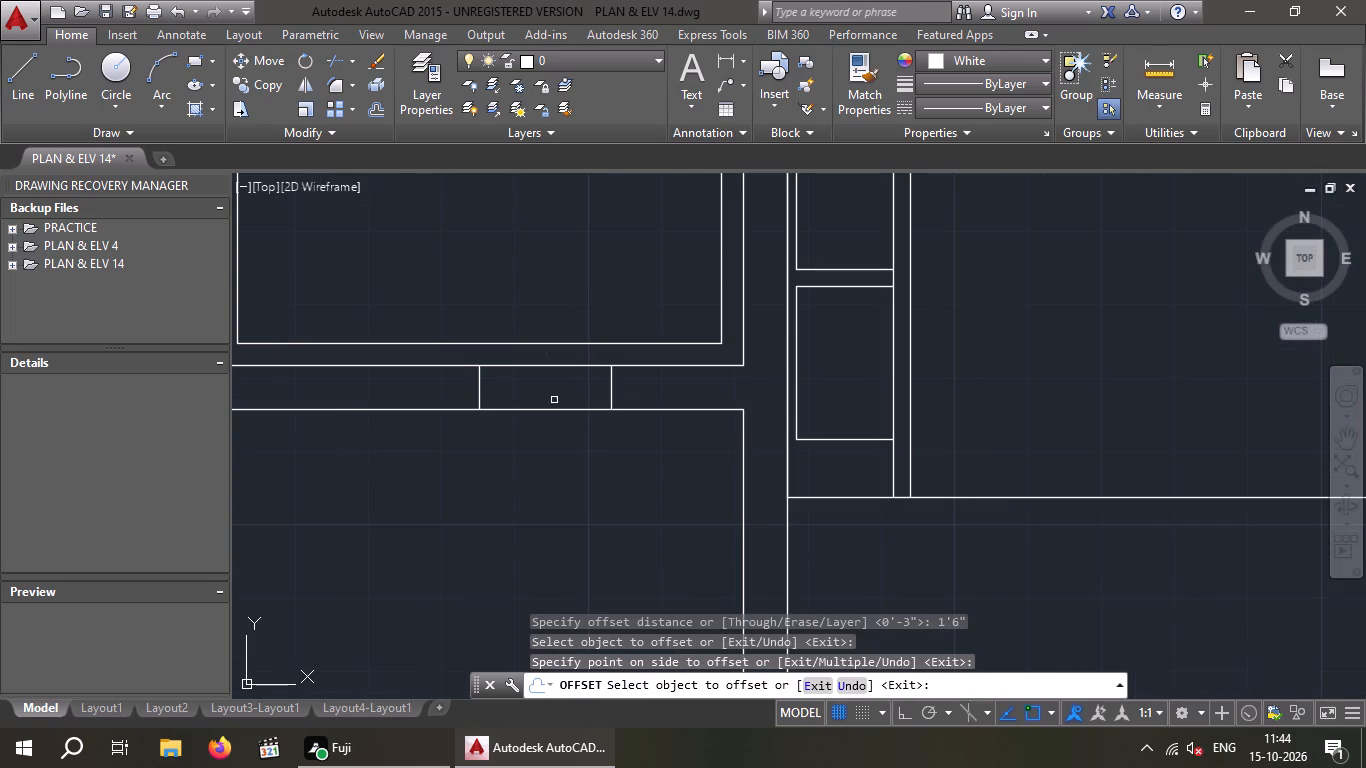
left_click_drag(480, 390, 470, 394)
left_click(417, 405)
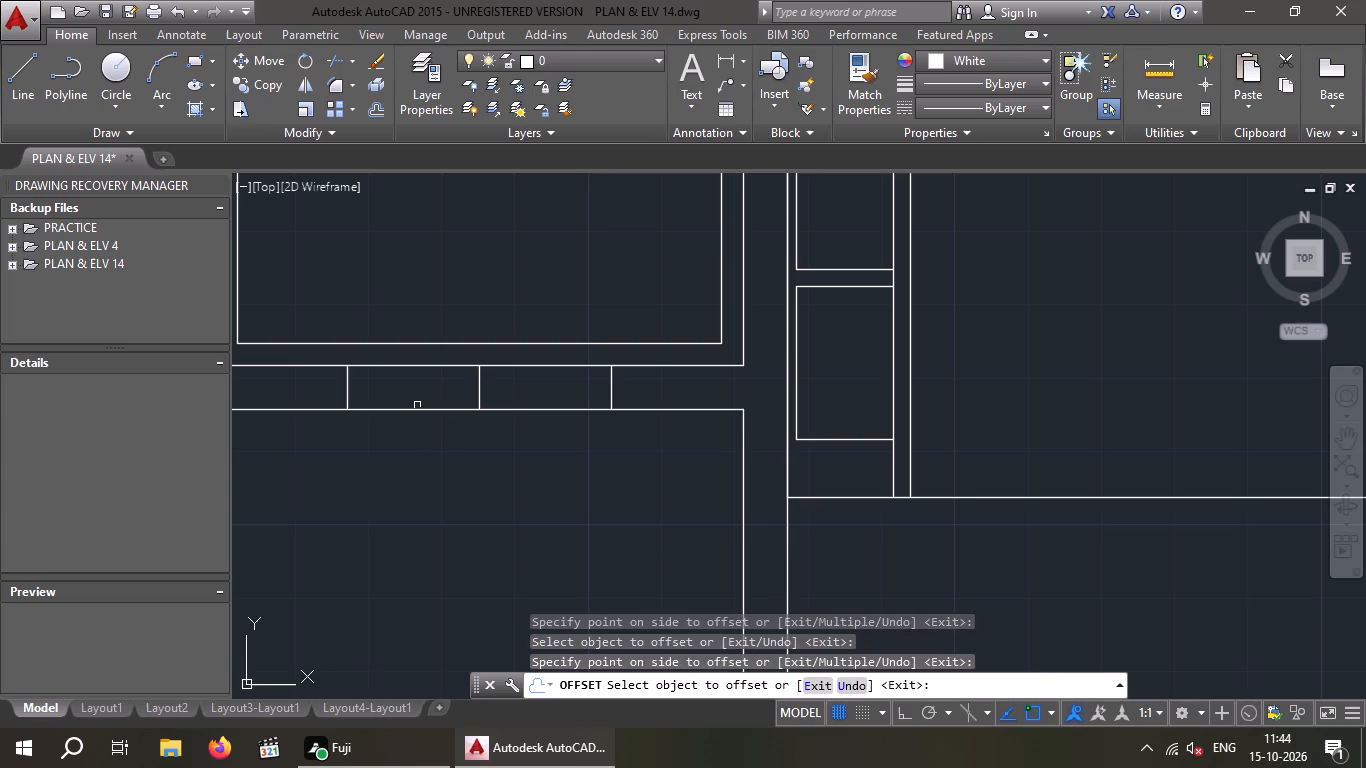
Offset the centre line in the wall above the shaft 1'6" to both sides.
scroll(417, 405, "down", 3)
middle_click_drag(417, 407, 413, 513)
scroll(431, 360, "up", 3)
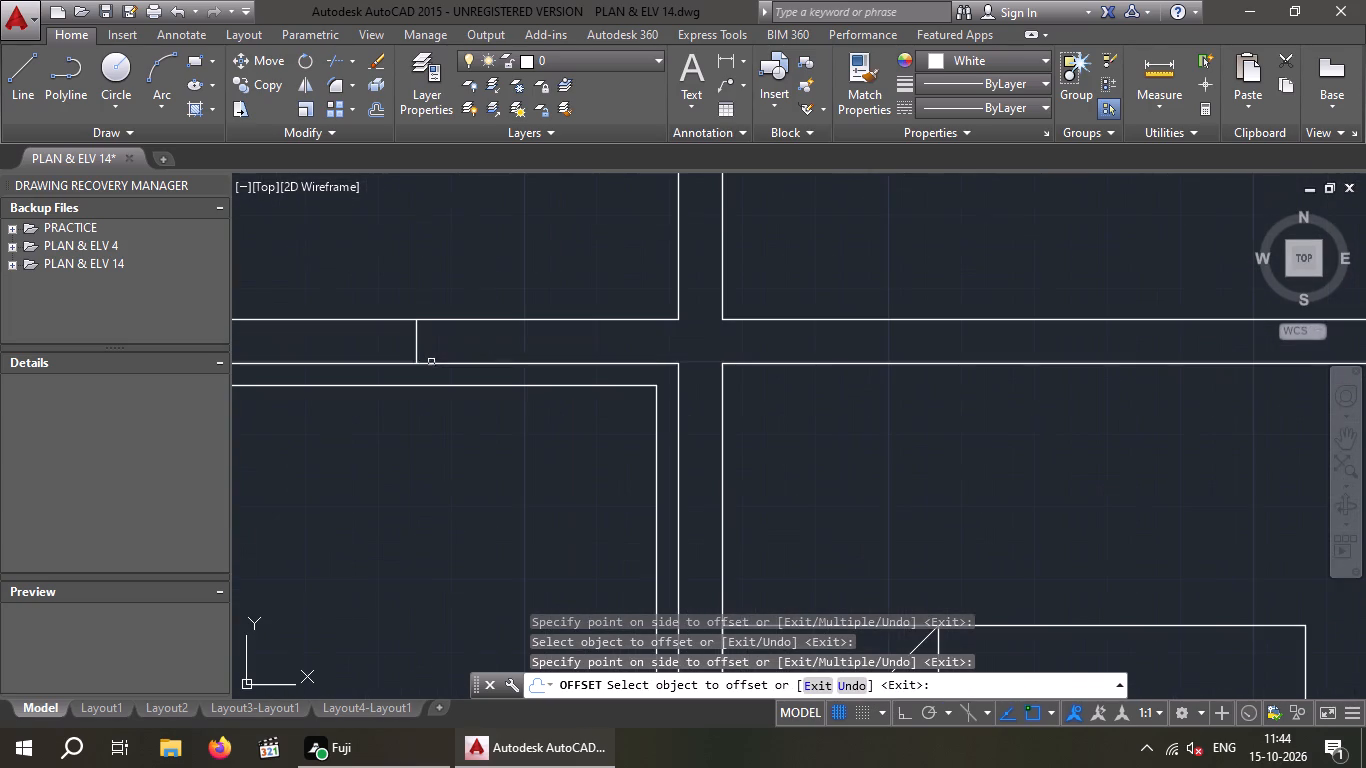
left_click_drag(417, 342, 445, 351)
left_click(542, 352)
left_click_drag(415, 347, 402, 348)
left_click(284, 356)
scroll(312, 353, "down", 3)
key("Escape")
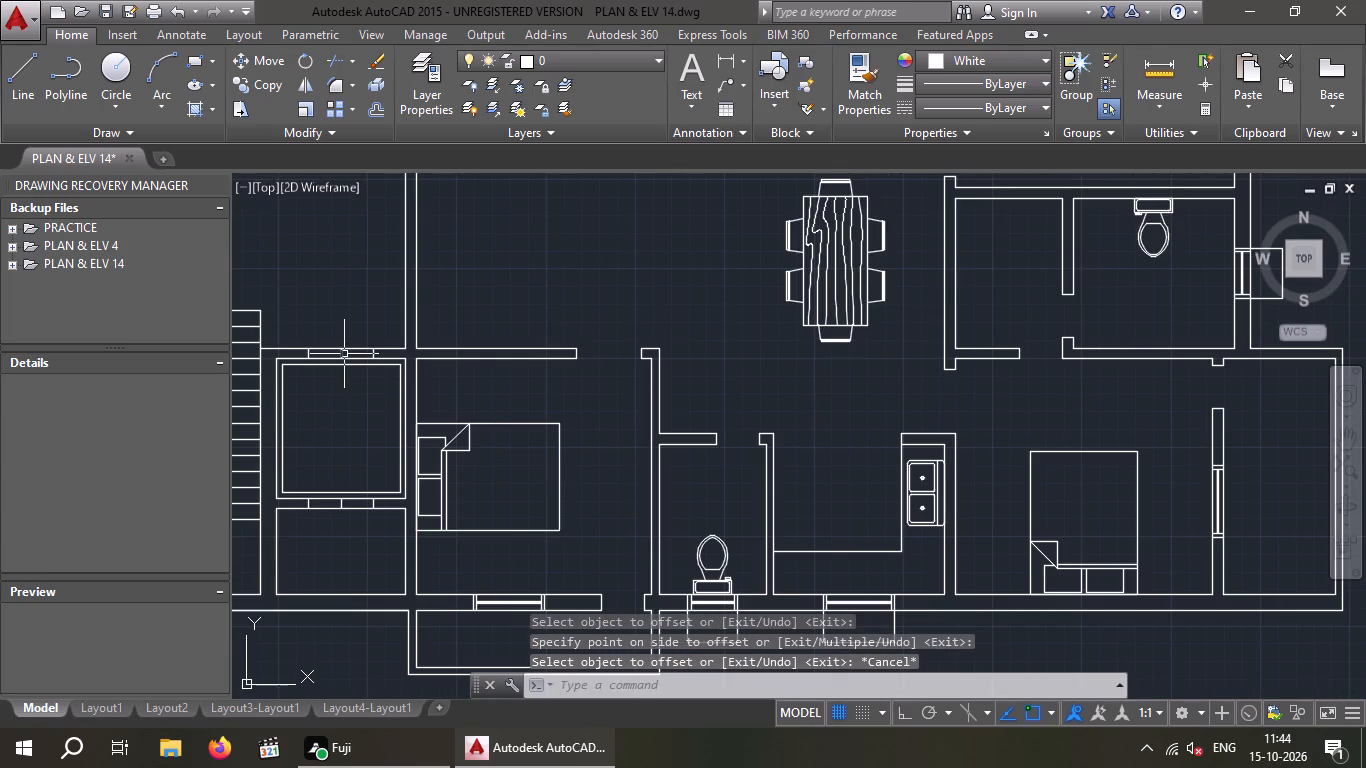
Delete the two centre lines in the walls above and below the shaft, keeping the offset lines.
scroll(341, 351, "up", 3)
left_click_drag(370, 353, 338, 357)
left_click(322, 360)
scroll(330, 366, "down", 4)
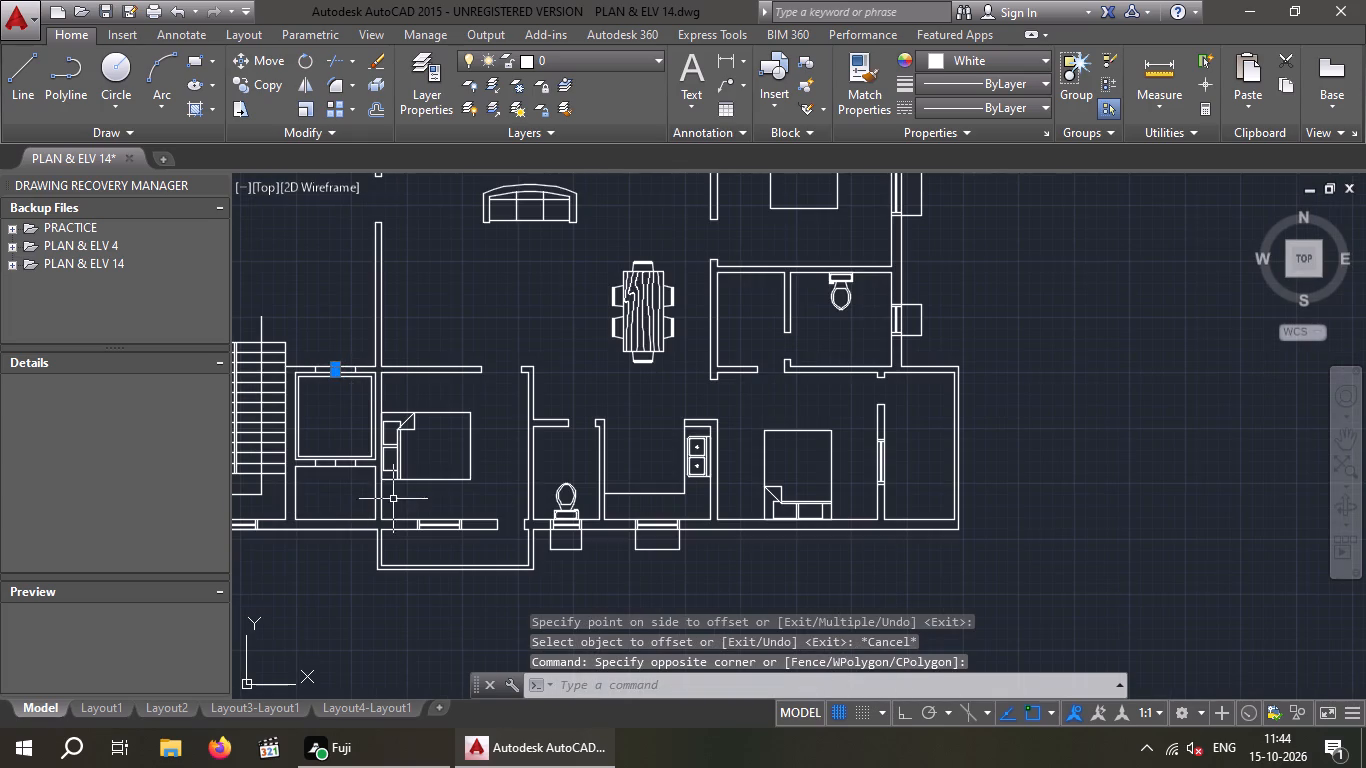
scroll(331, 465, "up", 4)
left_click_drag(383, 464, 343, 475)
left_click(323, 476)
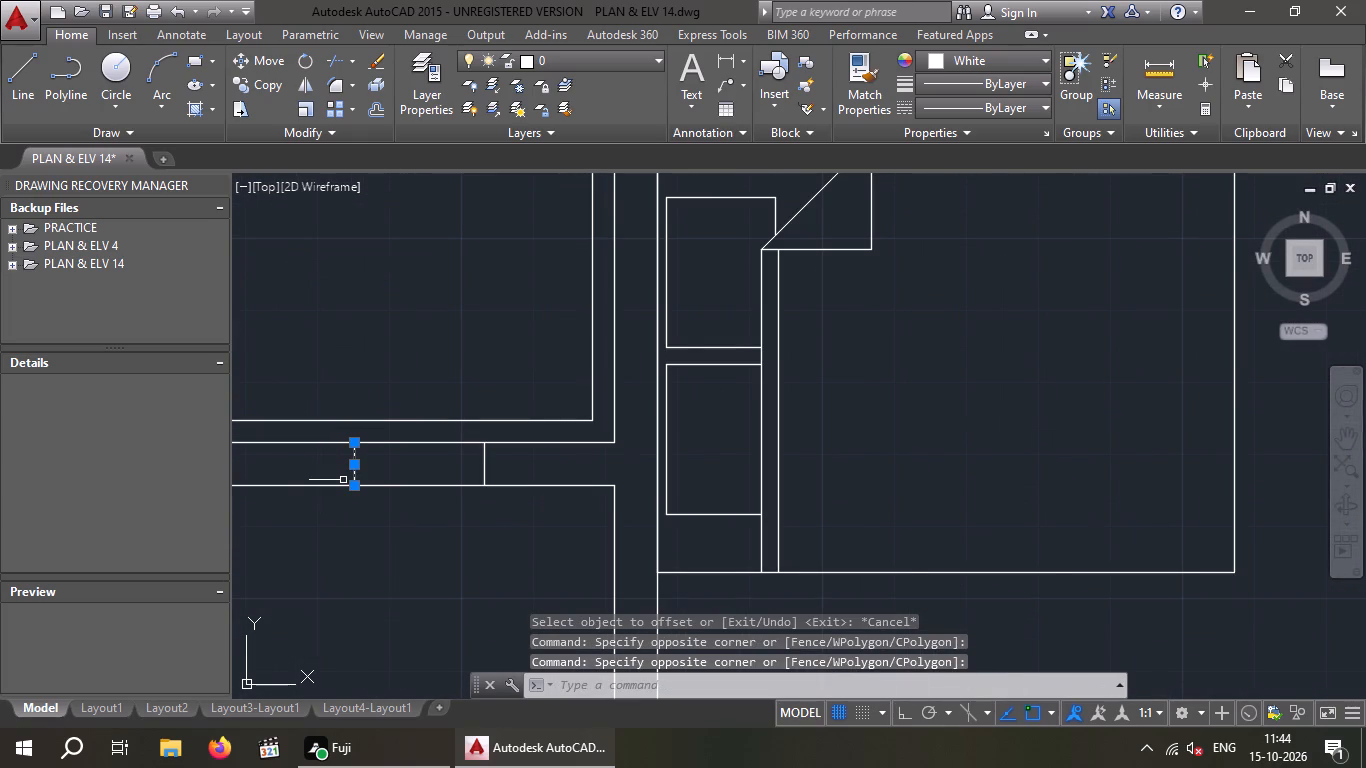
key("Delete")
Draw a line along the mid-thickness of the wall above the shaft, joining the midpoints of the opening's two jamb lines.
scroll(356, 482, "down", 4)
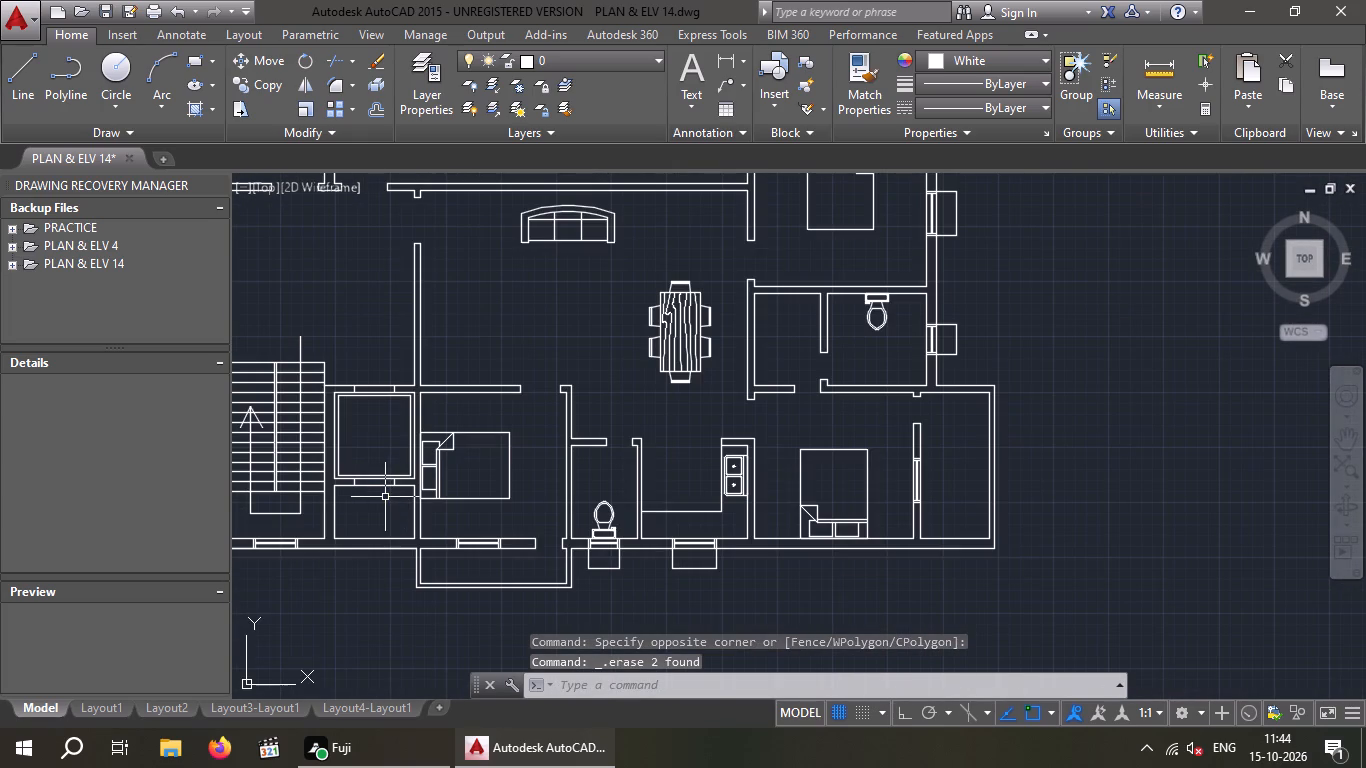
key("Escape")
key("Escape")
key("l")
key("Return")
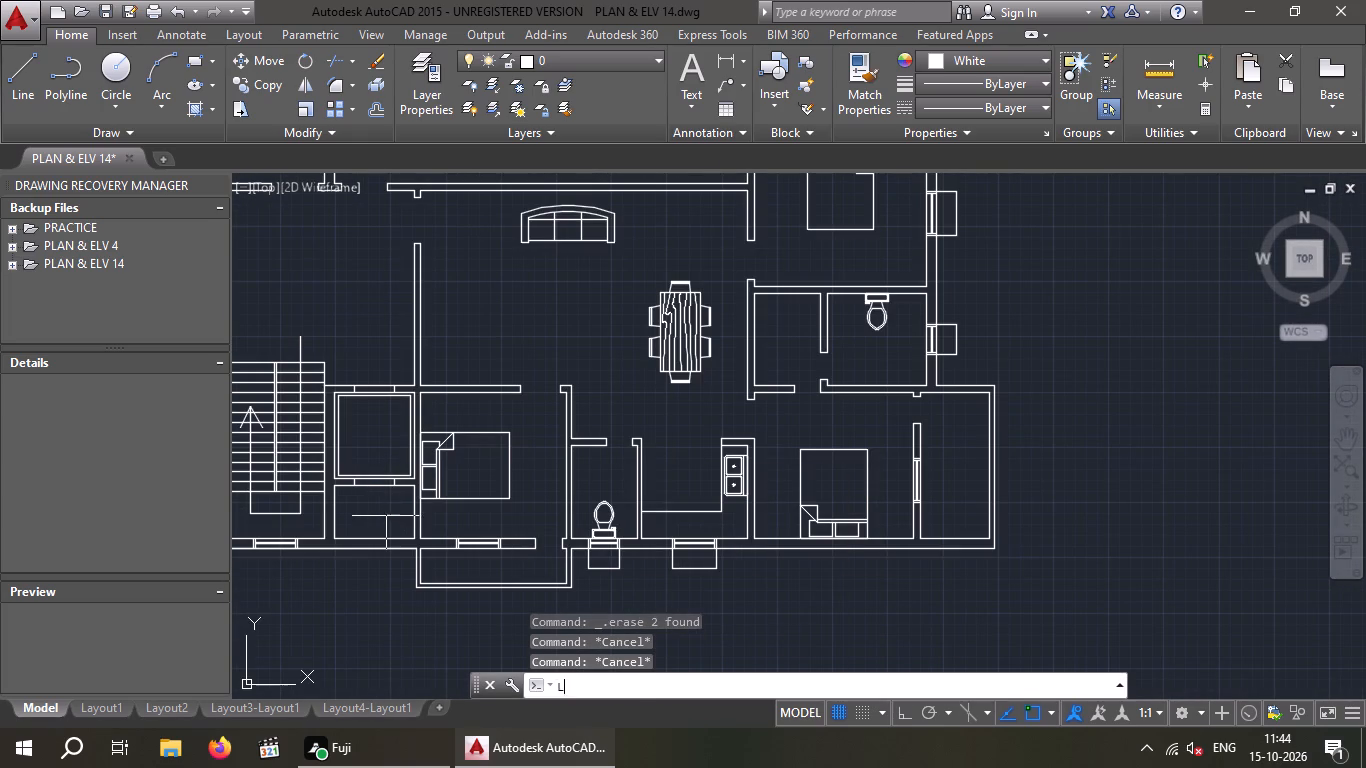
scroll(356, 386, "up", 4)
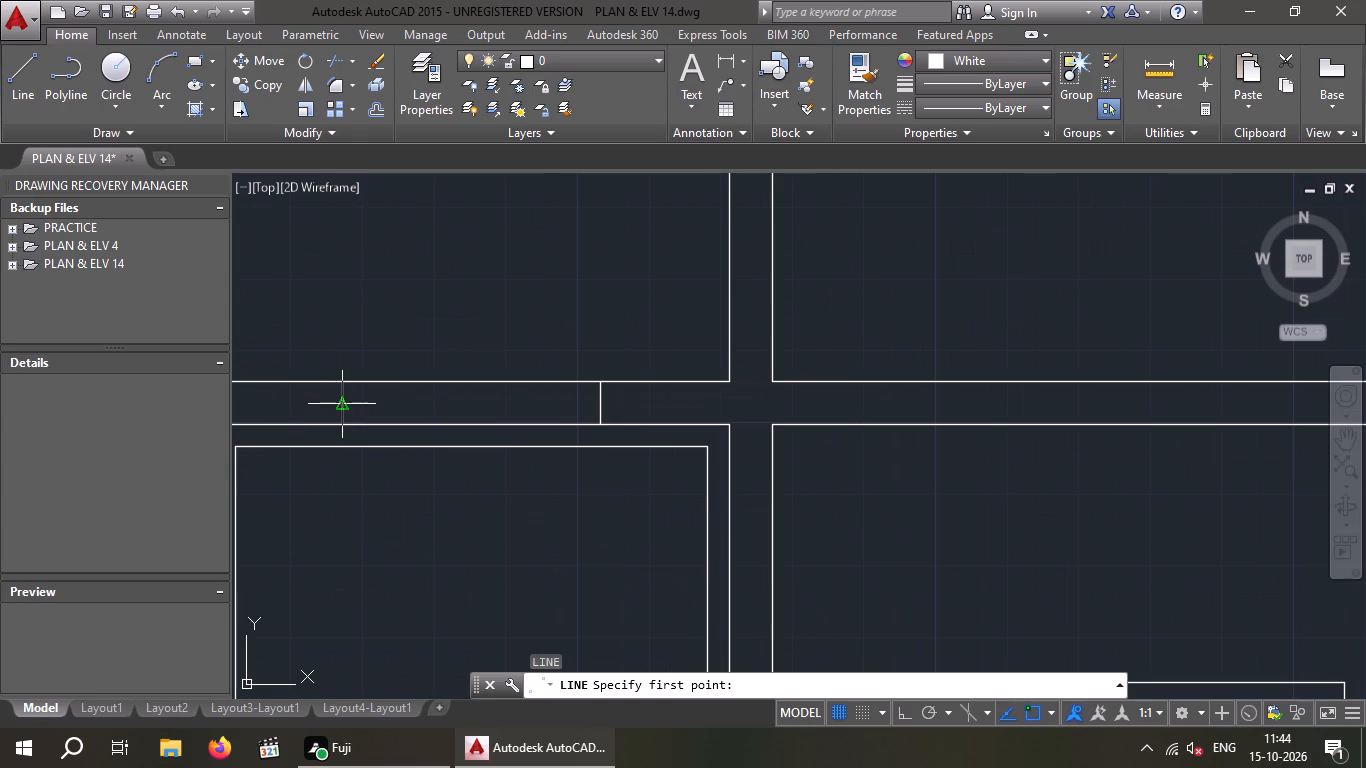
left_click_drag(342, 402, 358, 404)
left_click(599, 403)
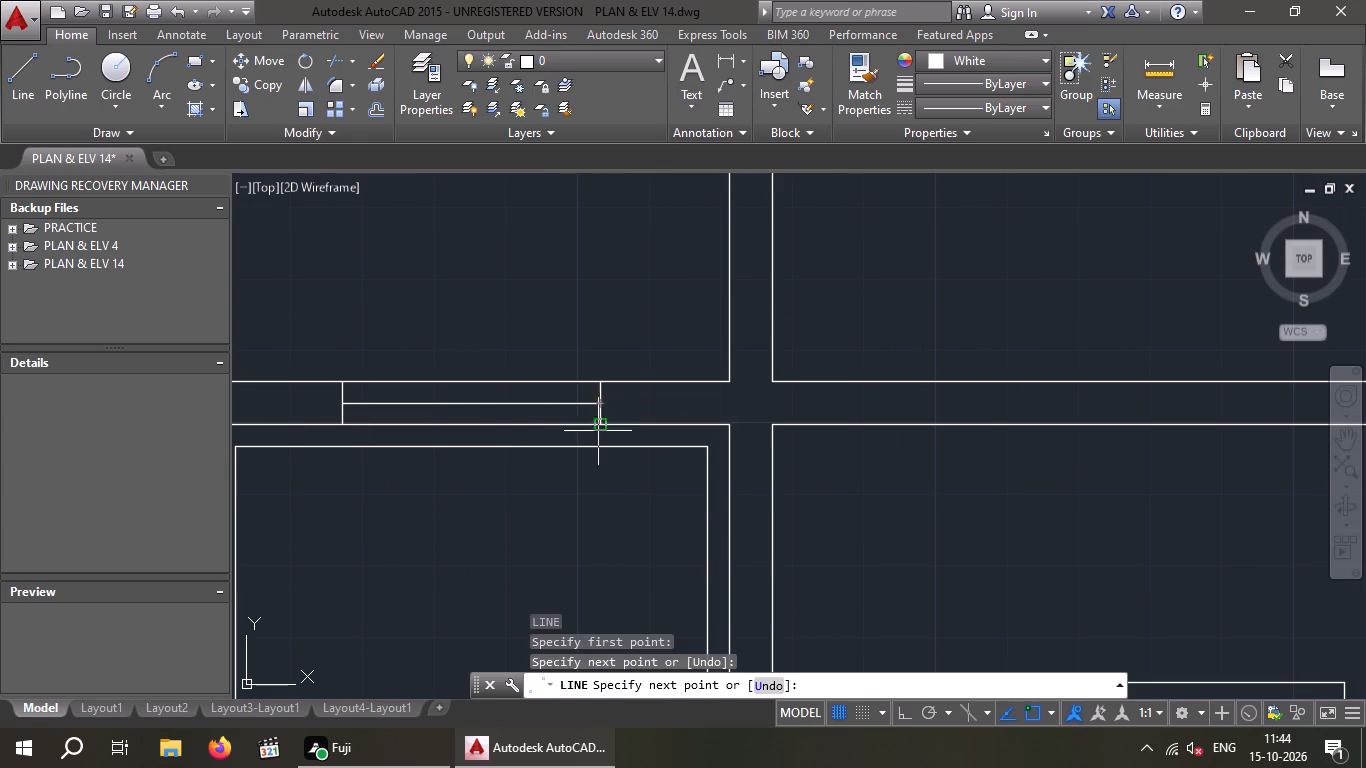
key("space")
Draw a line along the mid-thickness of the wall below the shaft, joining the midpoints of the opening's two jamb lines.
scroll(511, 461, "down", 2)
middle_click_drag(506, 443, 520, 311)
key("space")
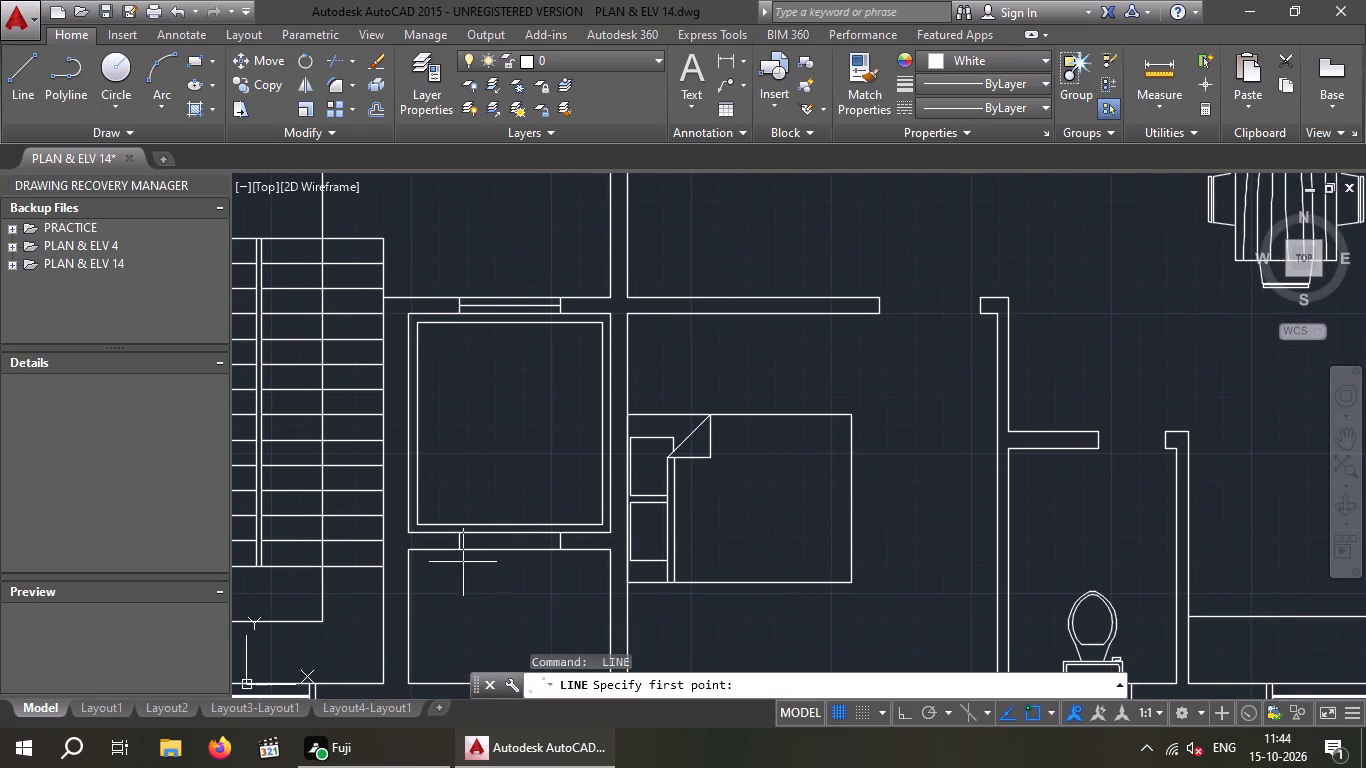
scroll(458, 544, "up", 3)
left_click_drag(460, 546, 478, 549)
left_click(865, 537)
key("space")
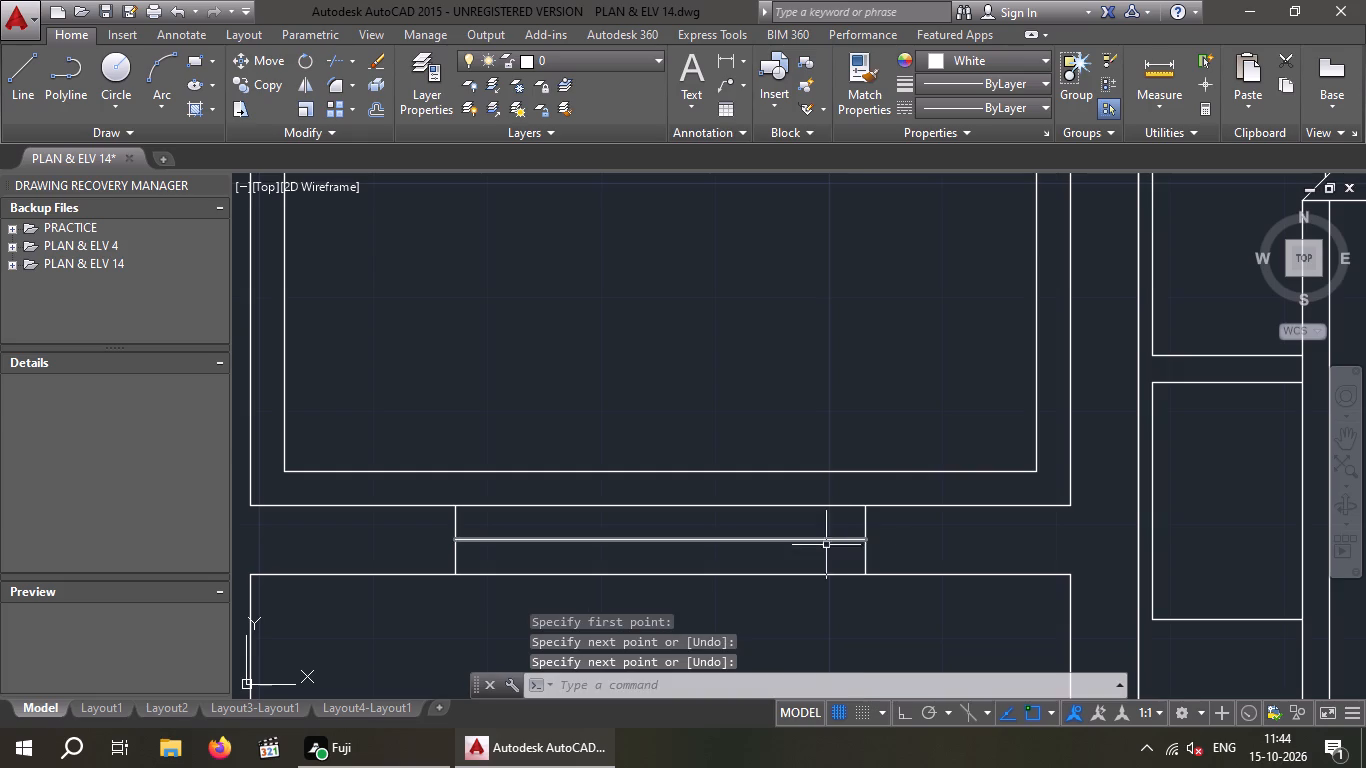
Save the drawing.
scroll(727, 524, "down", 3)
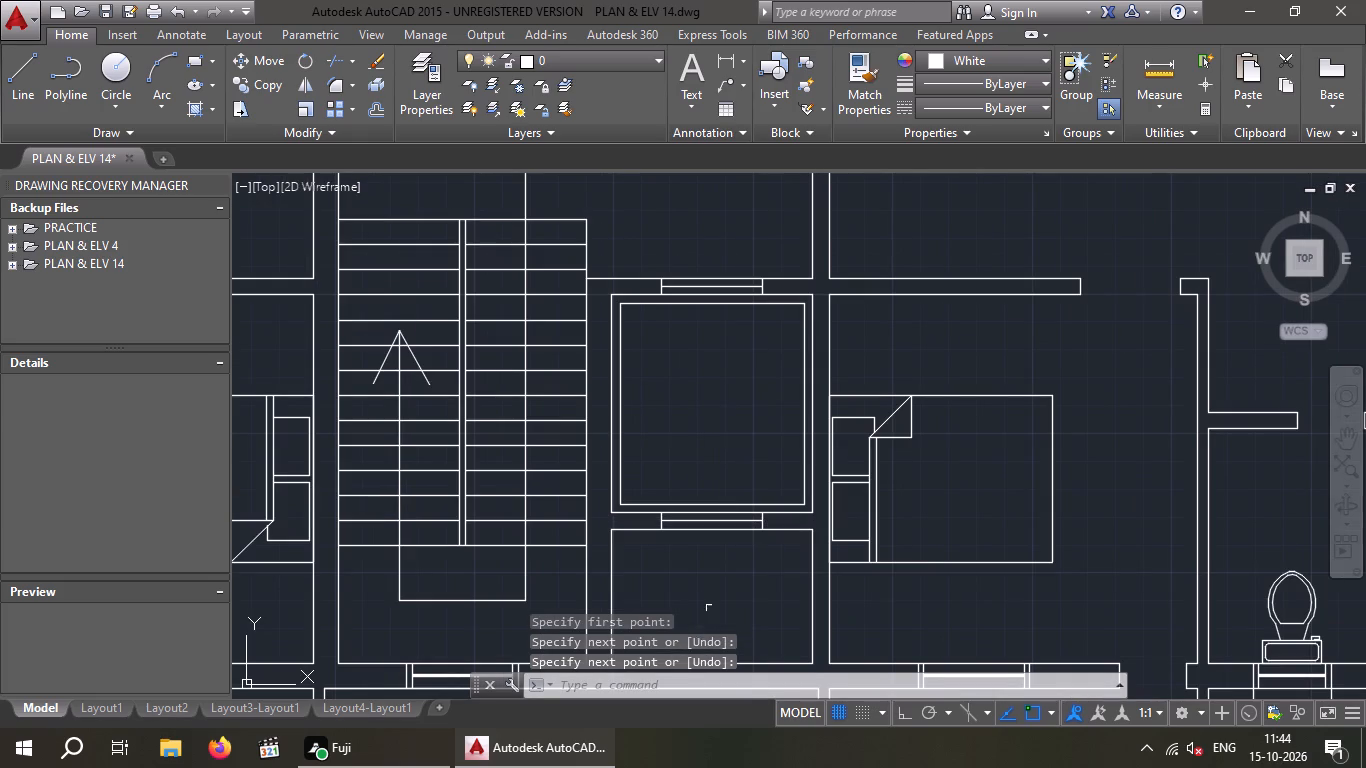
key("ctrl+s")
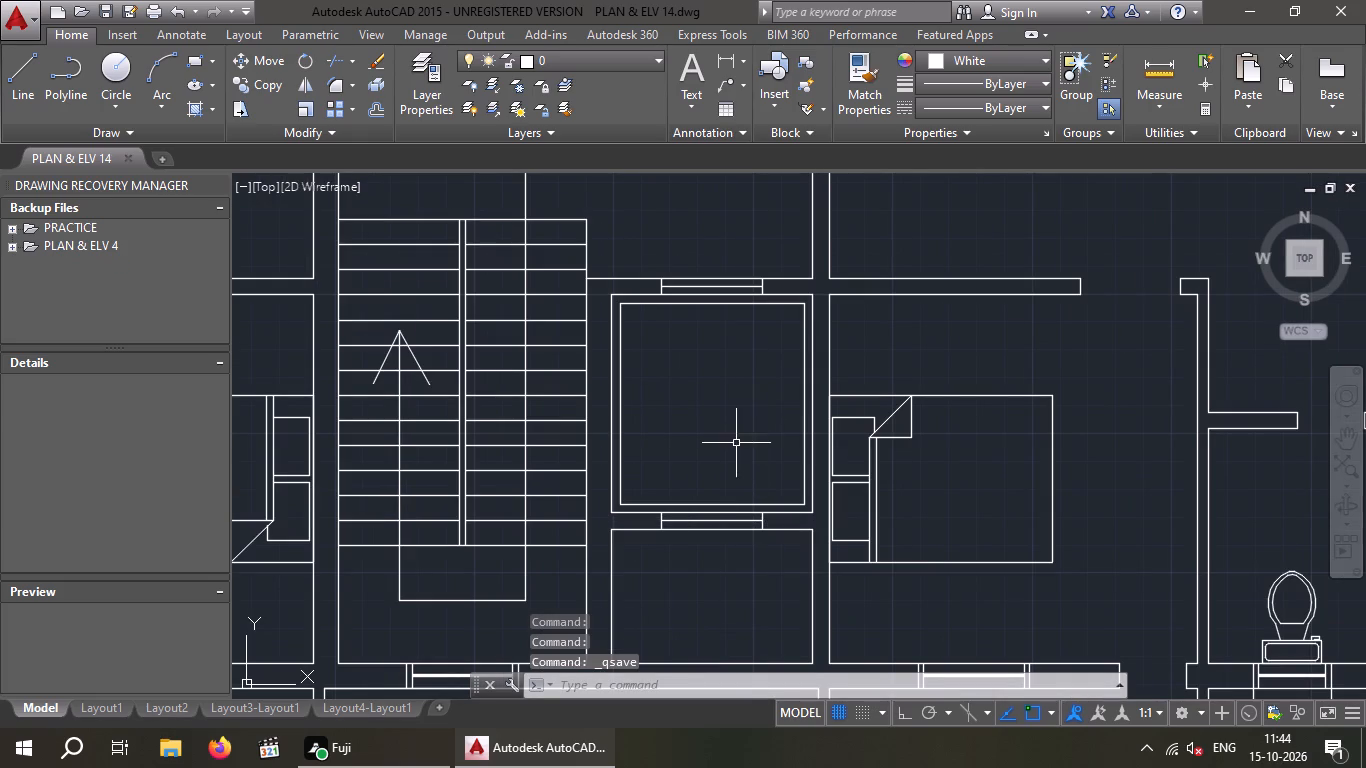
key("ctrl+s")
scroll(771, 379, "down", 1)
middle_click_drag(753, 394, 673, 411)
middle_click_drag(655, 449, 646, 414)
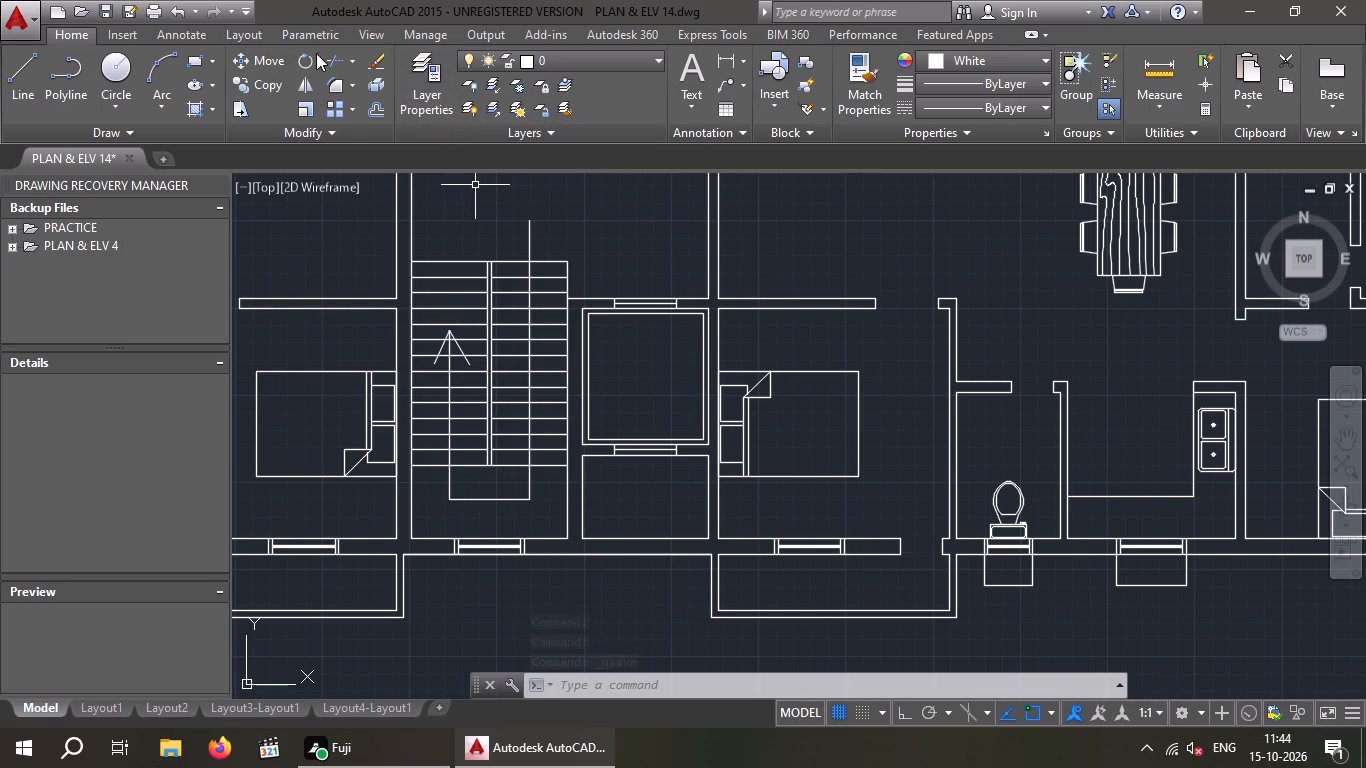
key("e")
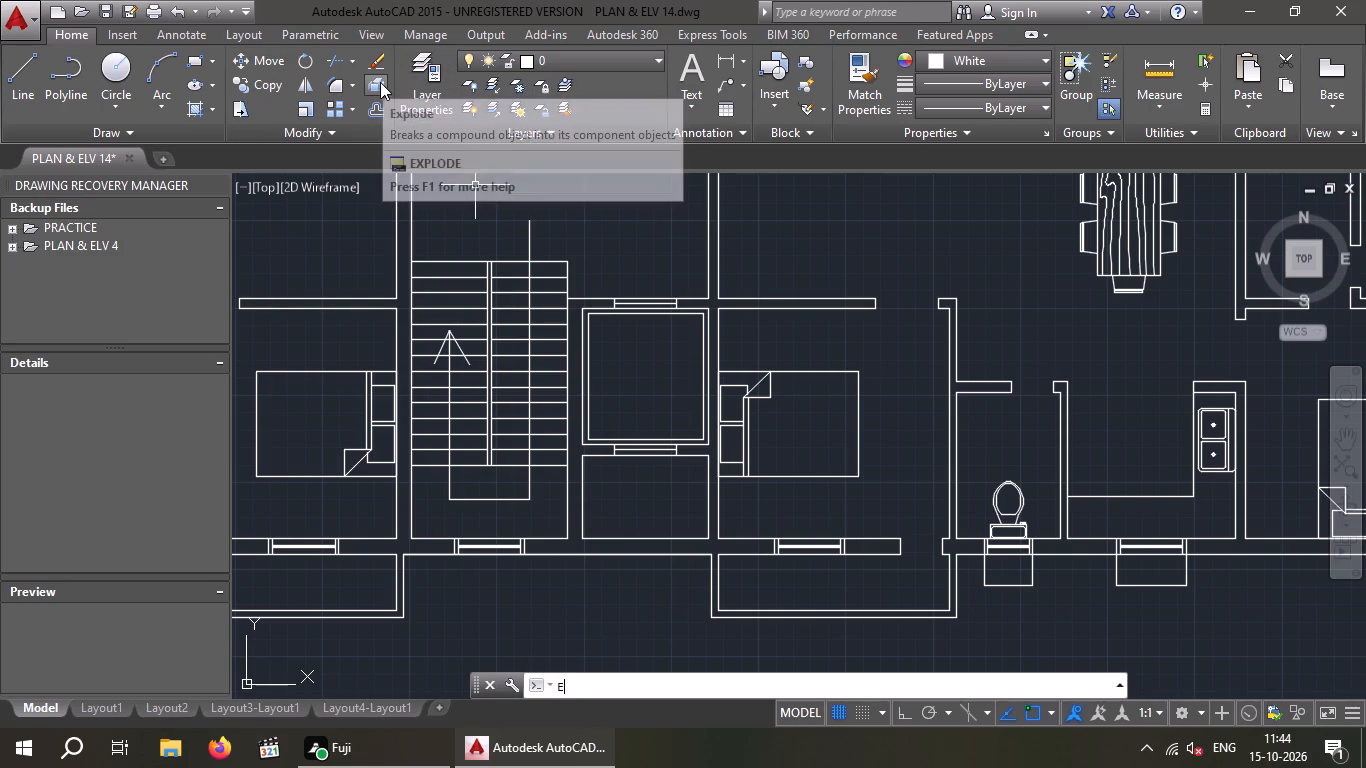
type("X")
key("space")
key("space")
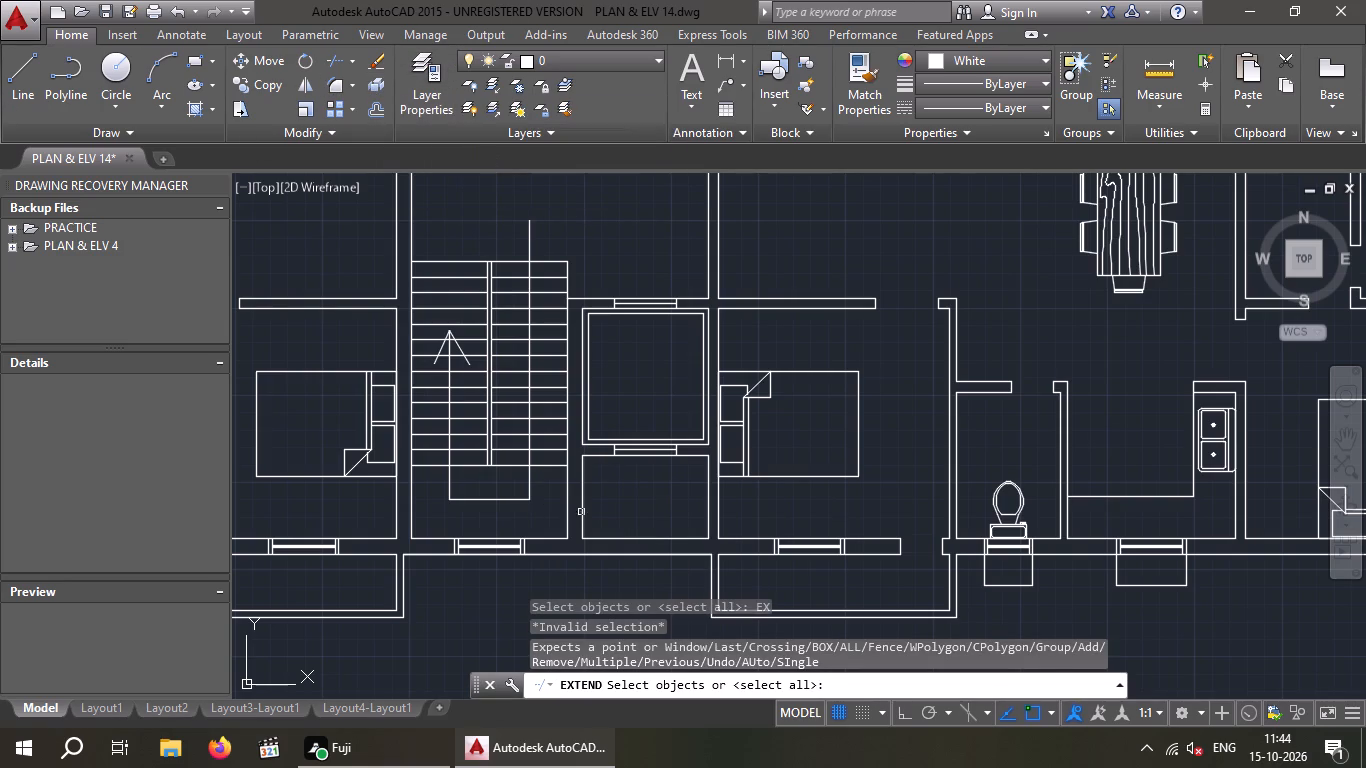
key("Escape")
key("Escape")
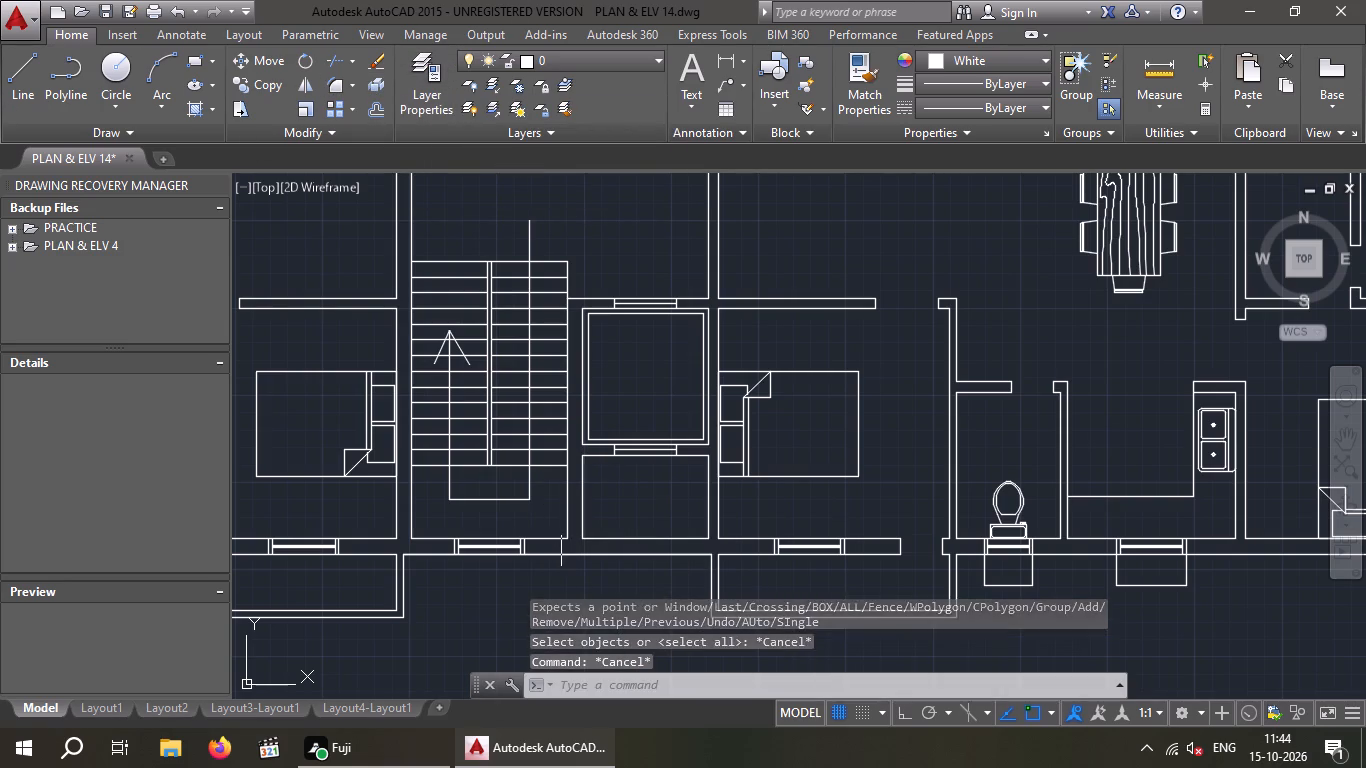
Extend the inner face line of the lower exterior wall across the partition ends on both sides of the small room below the shaft.
key("Escape")
type("EX")
key("space")
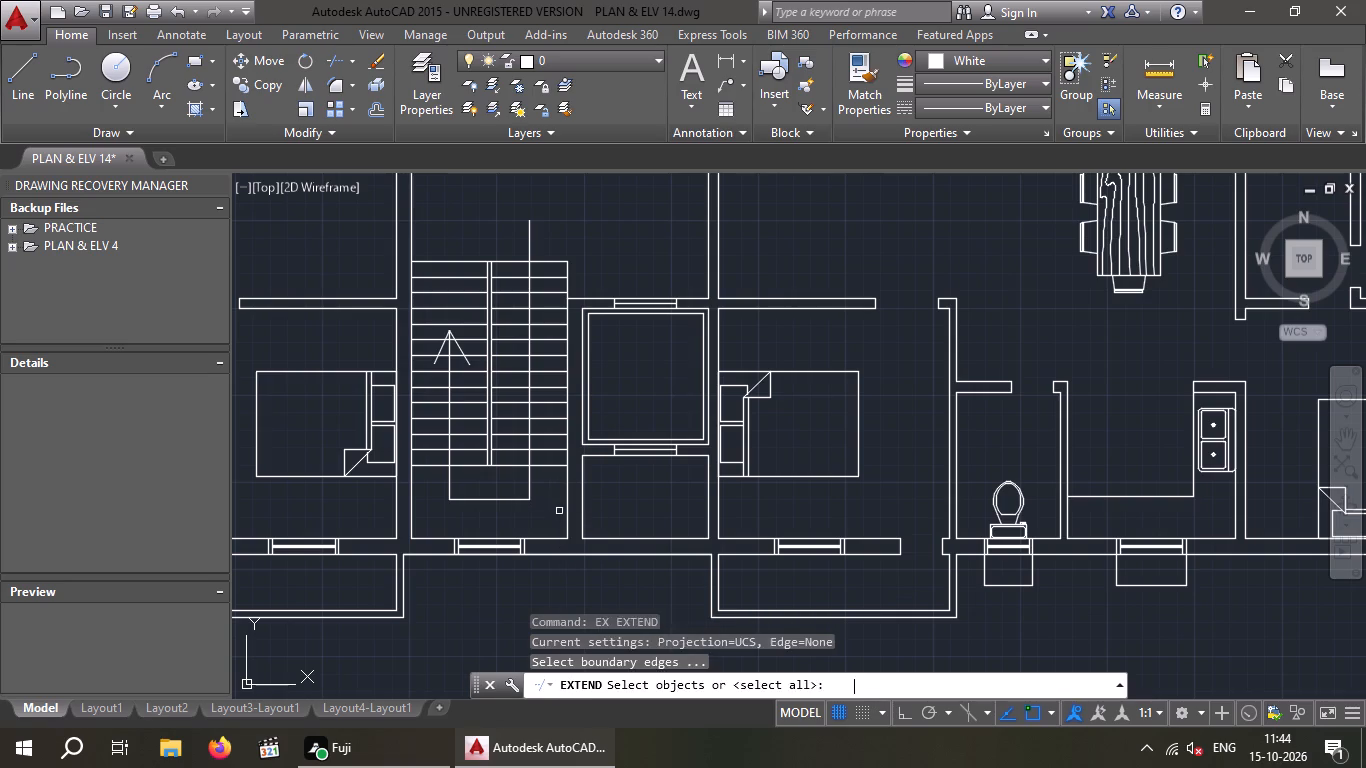
key("space")
left_click(552, 542)
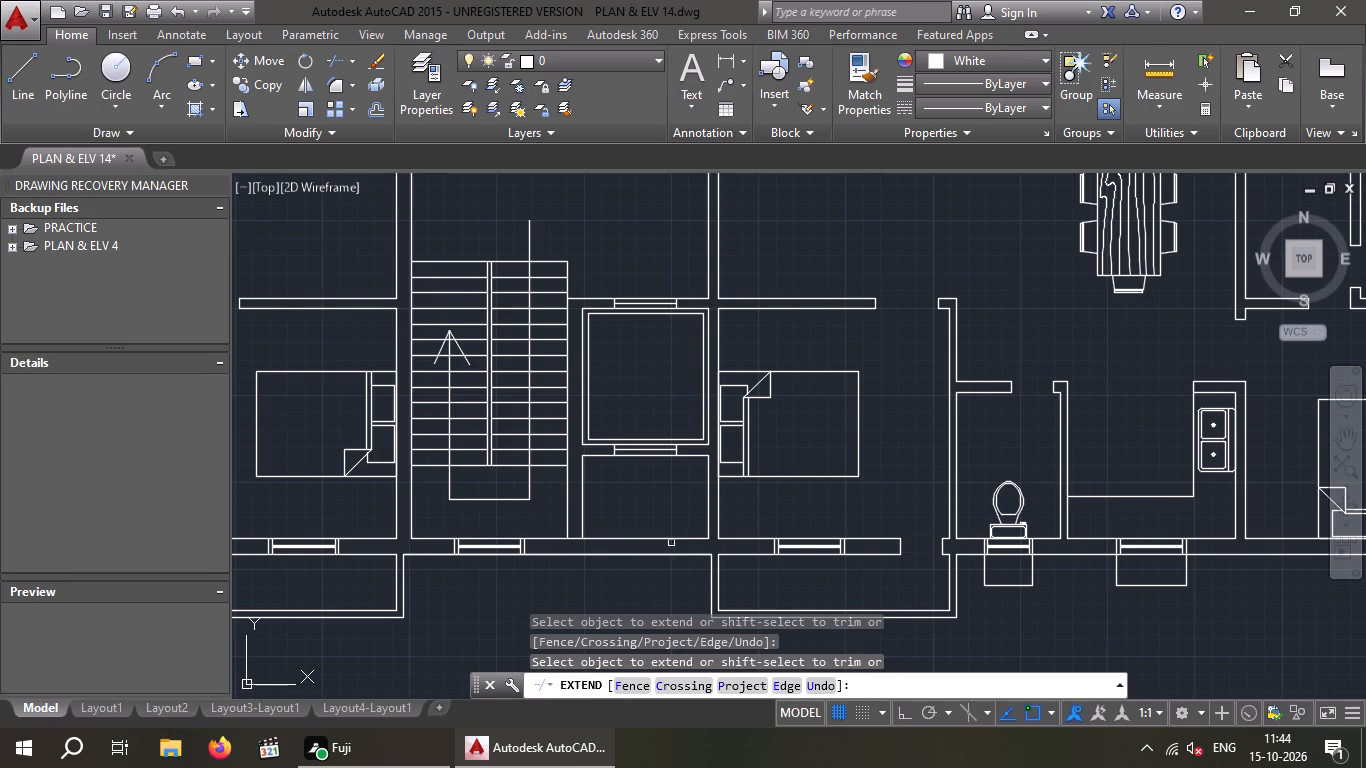
left_click(679, 540)
key("Escape")
key("Escape")
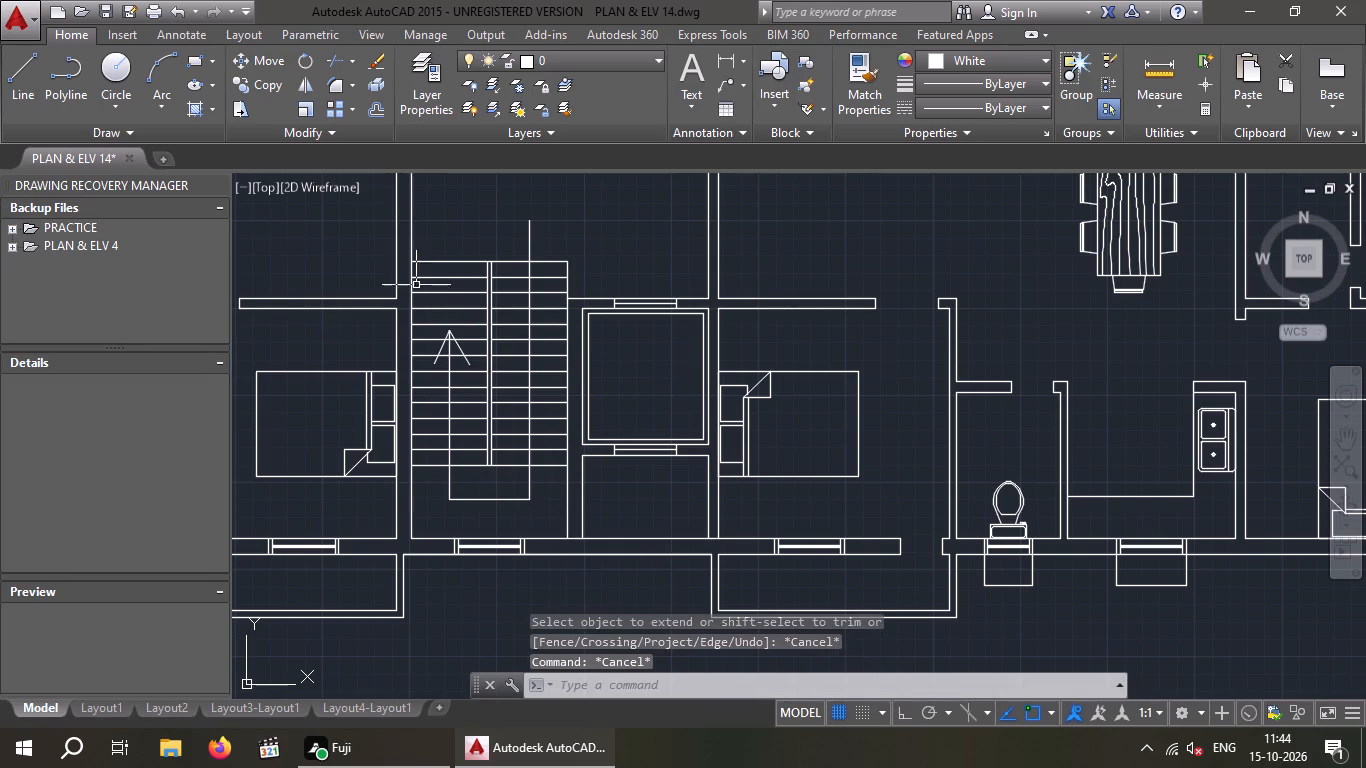
Examine the staircase, the shaft and the lobby above them for remaining gaps.
middle_click_drag(681, 476, 544, 462)
scroll(543, 441, "down", 1)
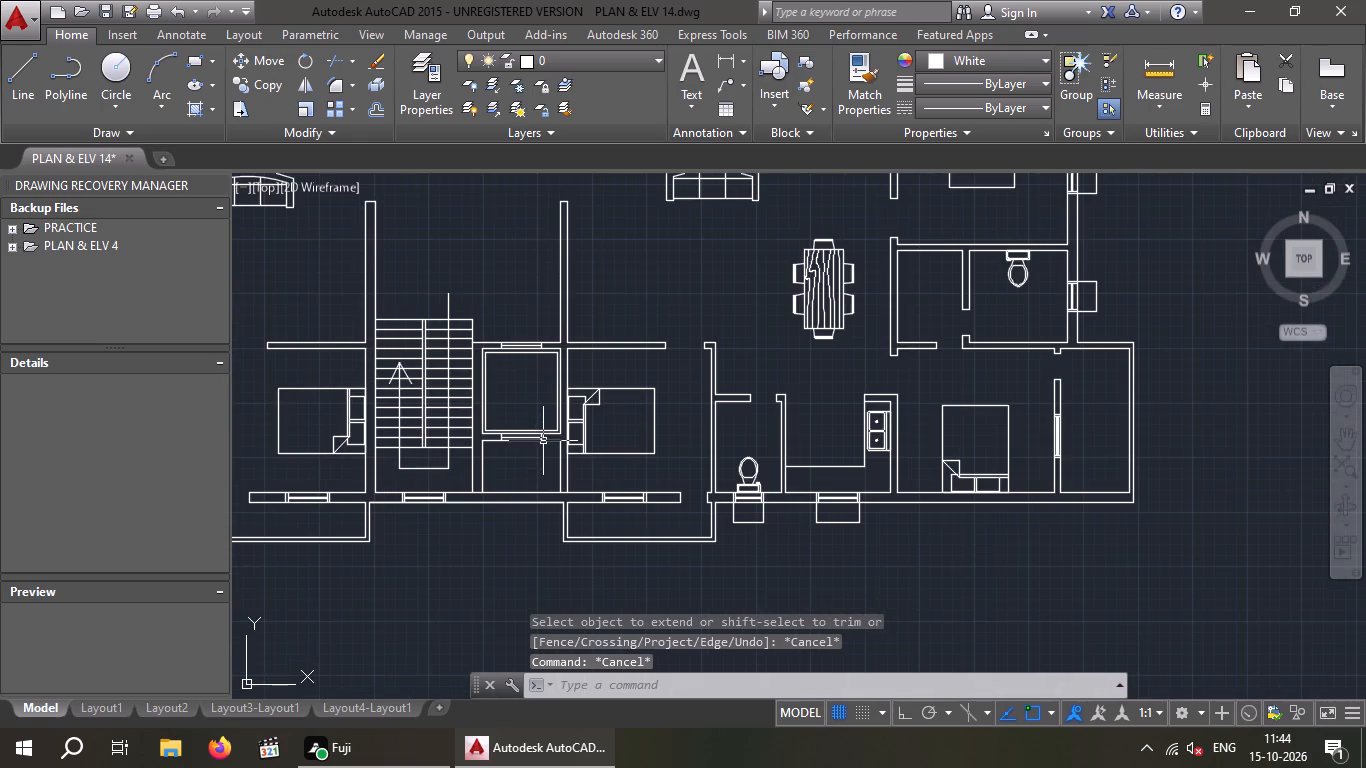
middle_click_drag(539, 440, 461, 442)
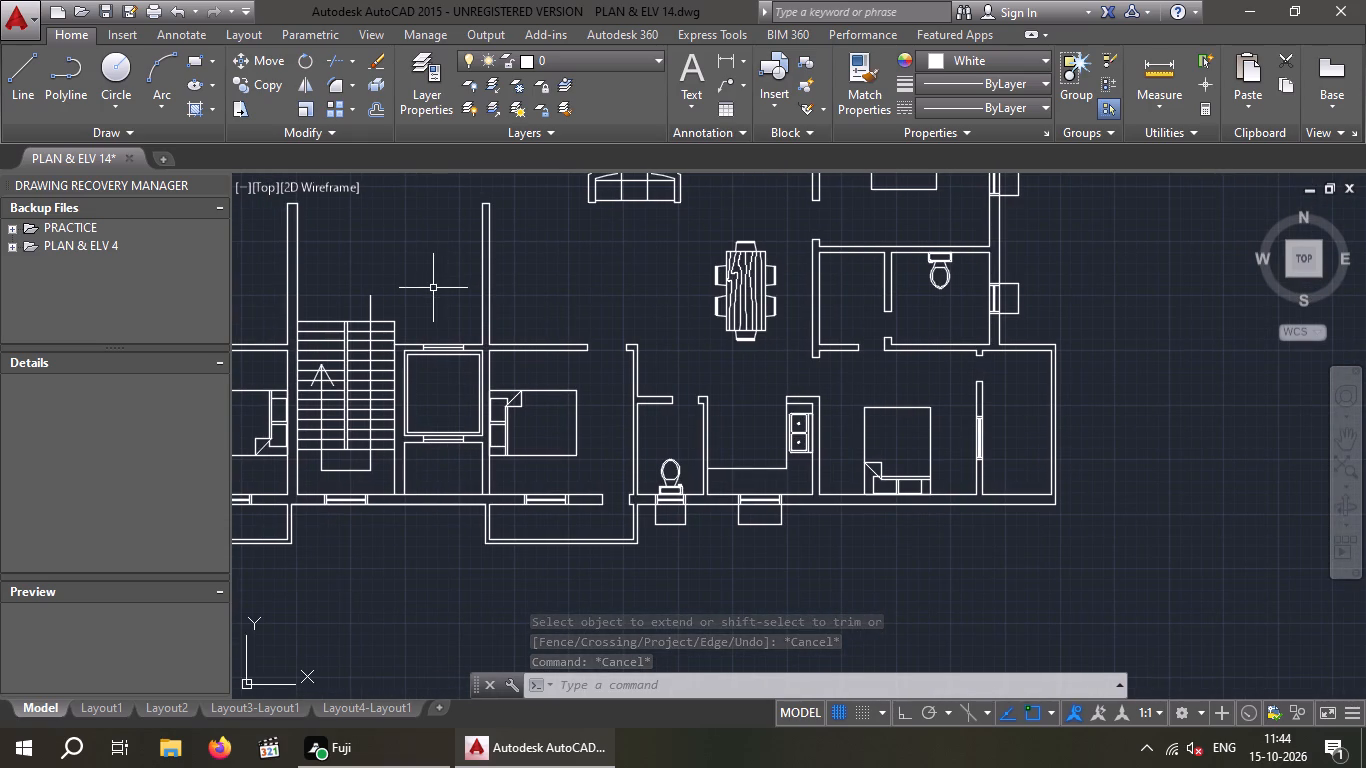
scroll(433, 291, "up", 1)
middle_click_drag(392, 300, 361, 328)
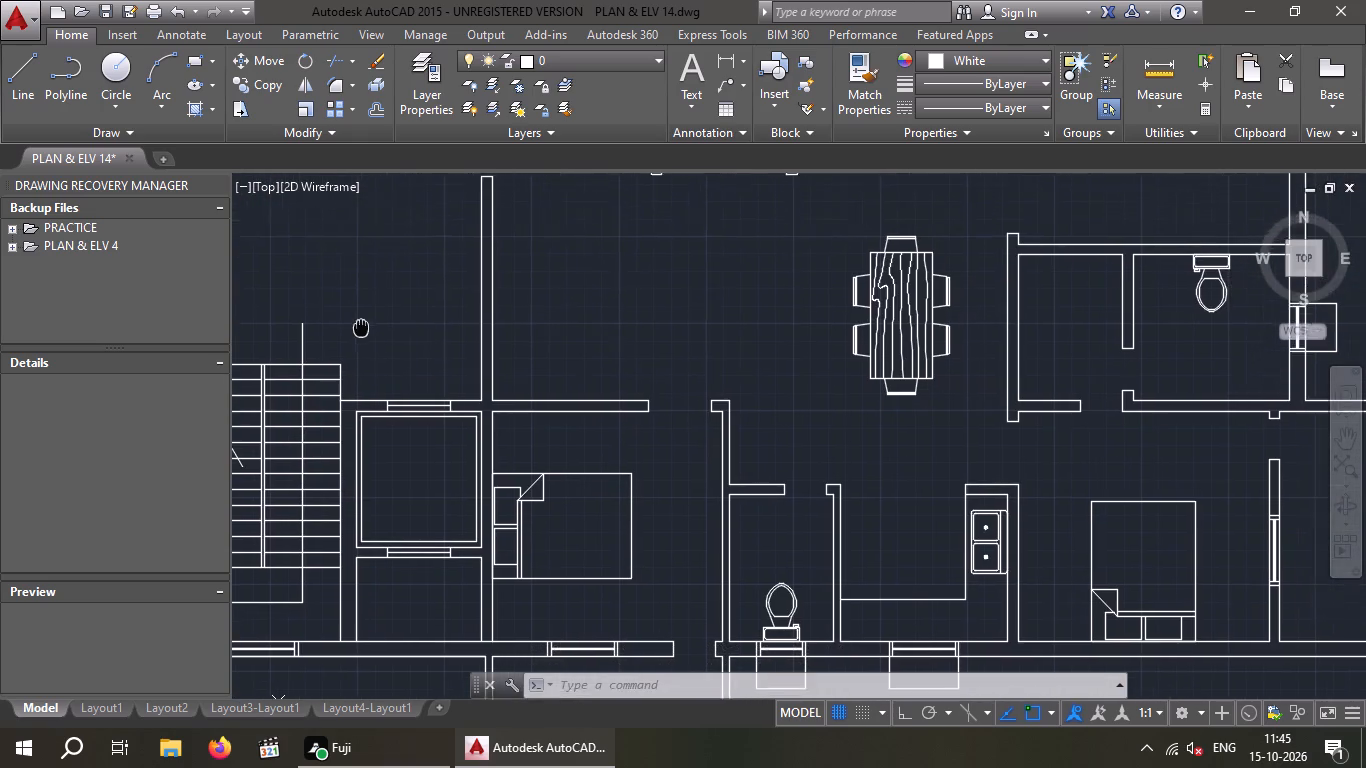
middle_click_drag(361, 328, 314, 368)
middle_click_drag(377, 314, 449, 295)
scroll(377, 314, "down", 1)
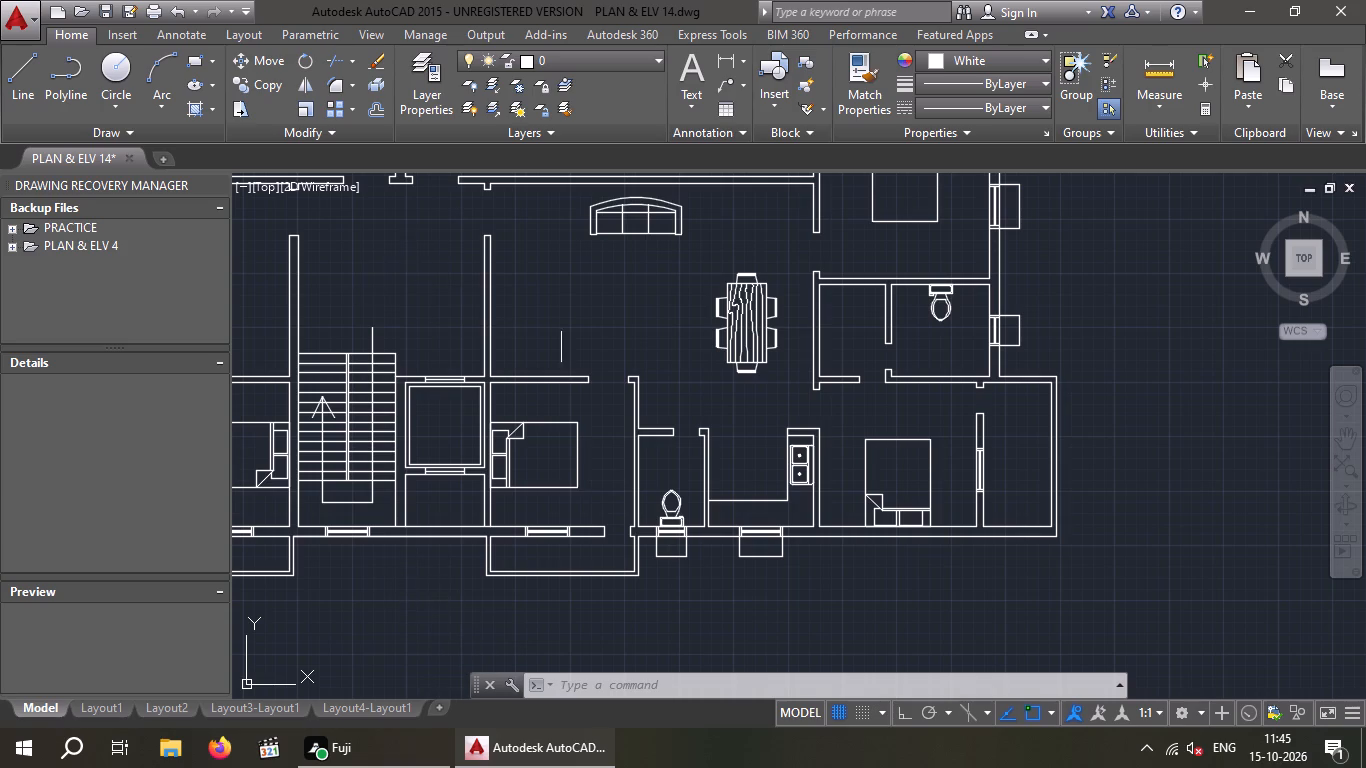
Delete the spare sofa lying outside the east side of the floor plan.
scroll(645, 313, "down", 1)
middle_click_drag(659, 309, 490, 438)
middle_click_drag(593, 387, 800, 346)
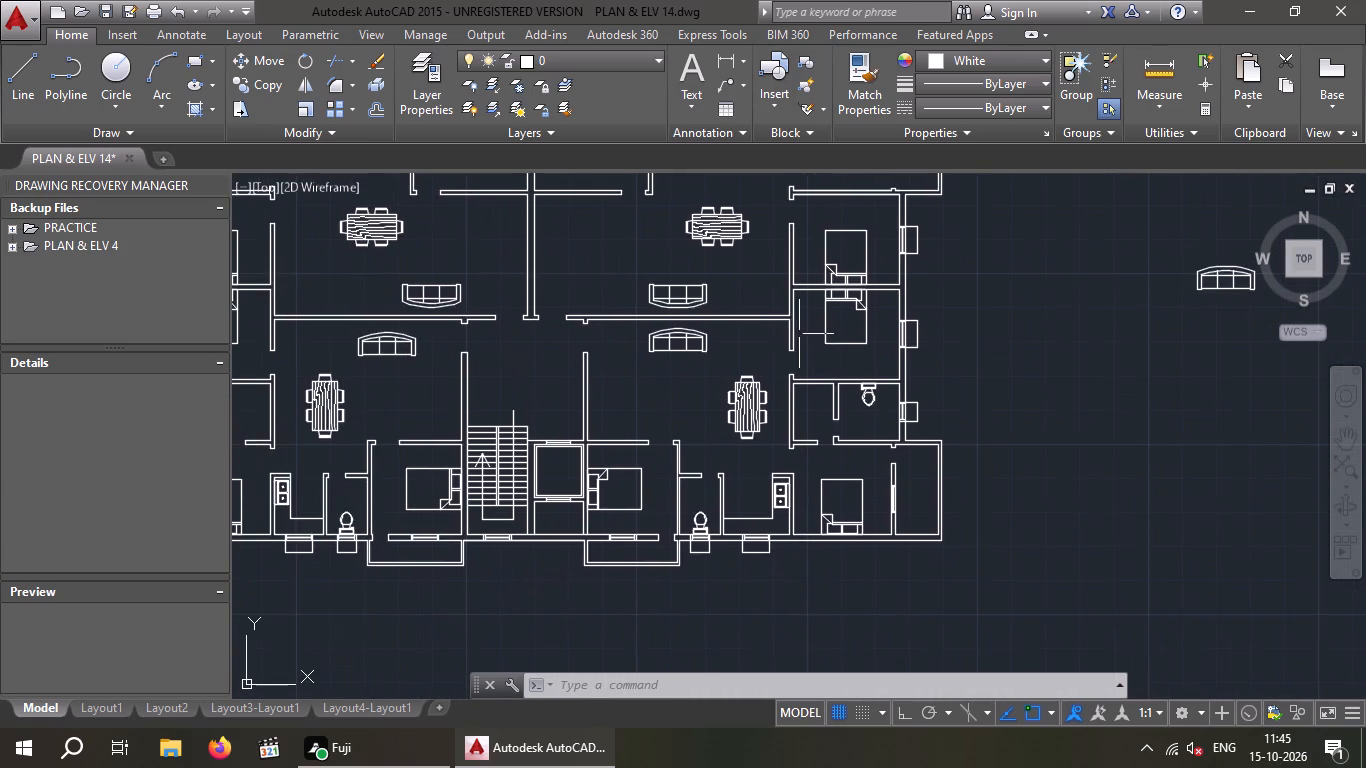
scroll(770, 340, "down", 1)
middle_click_drag(760, 357, 672, 493)
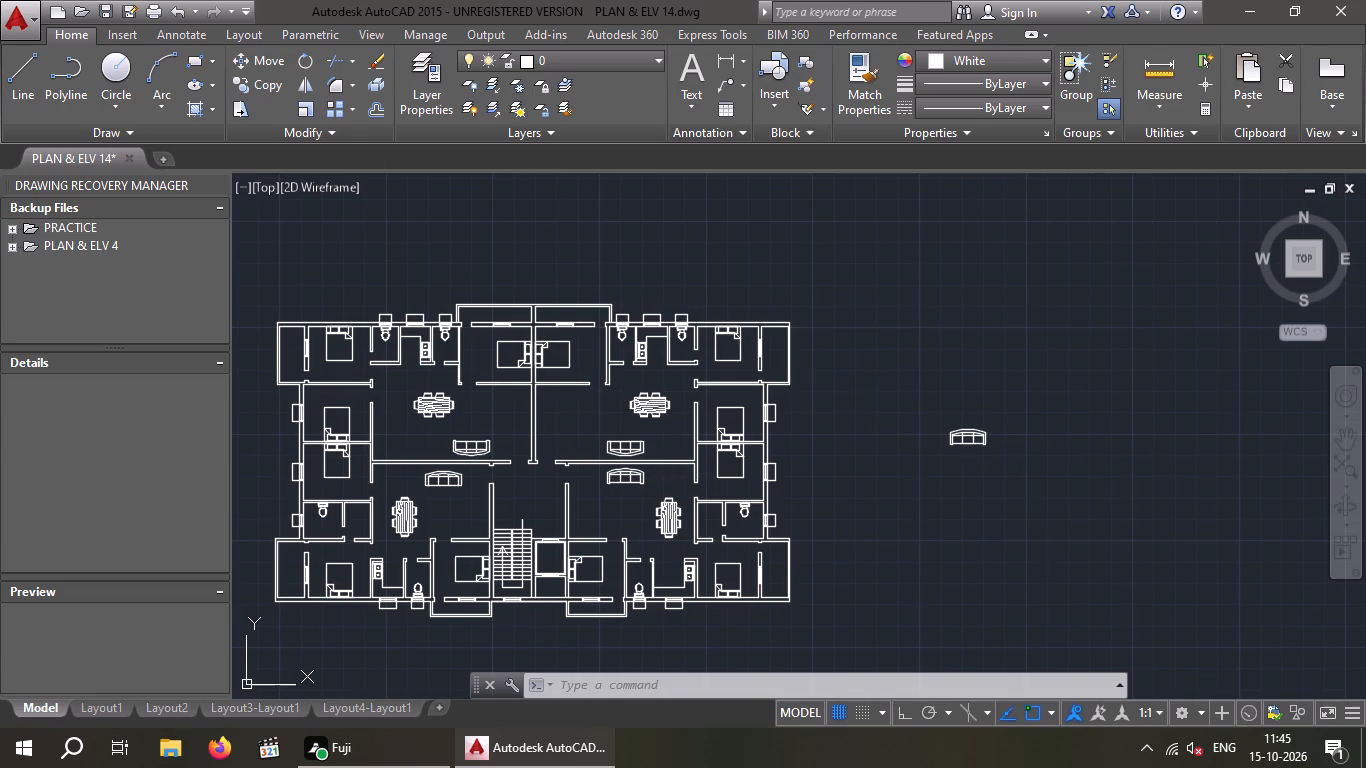
left_click_drag(1119, 388, 921, 468)
left_click(835, 484)
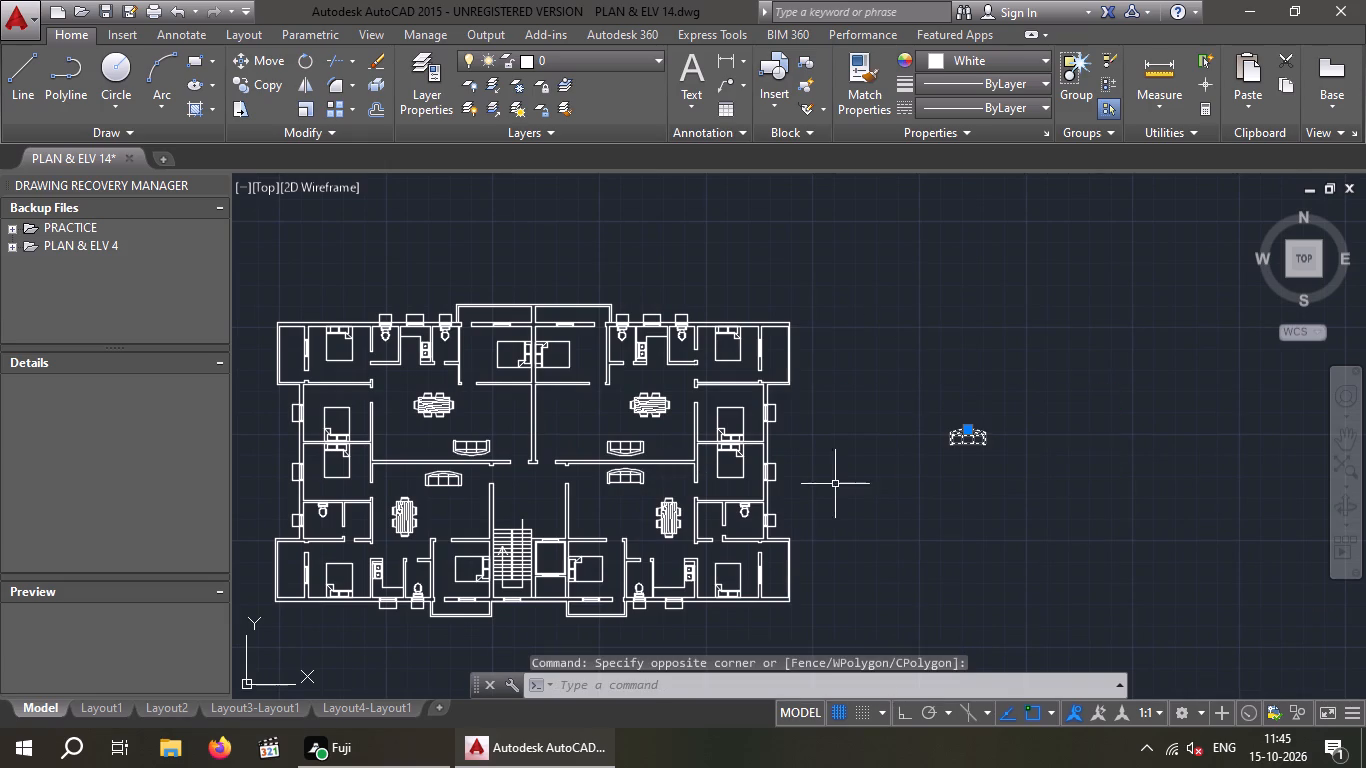
key("Delete")
Delete the spare dining table and the two kitchen fixture blocks lying outside the west side of the floor plan.
middle_click_drag(813, 469, 1129, 351)
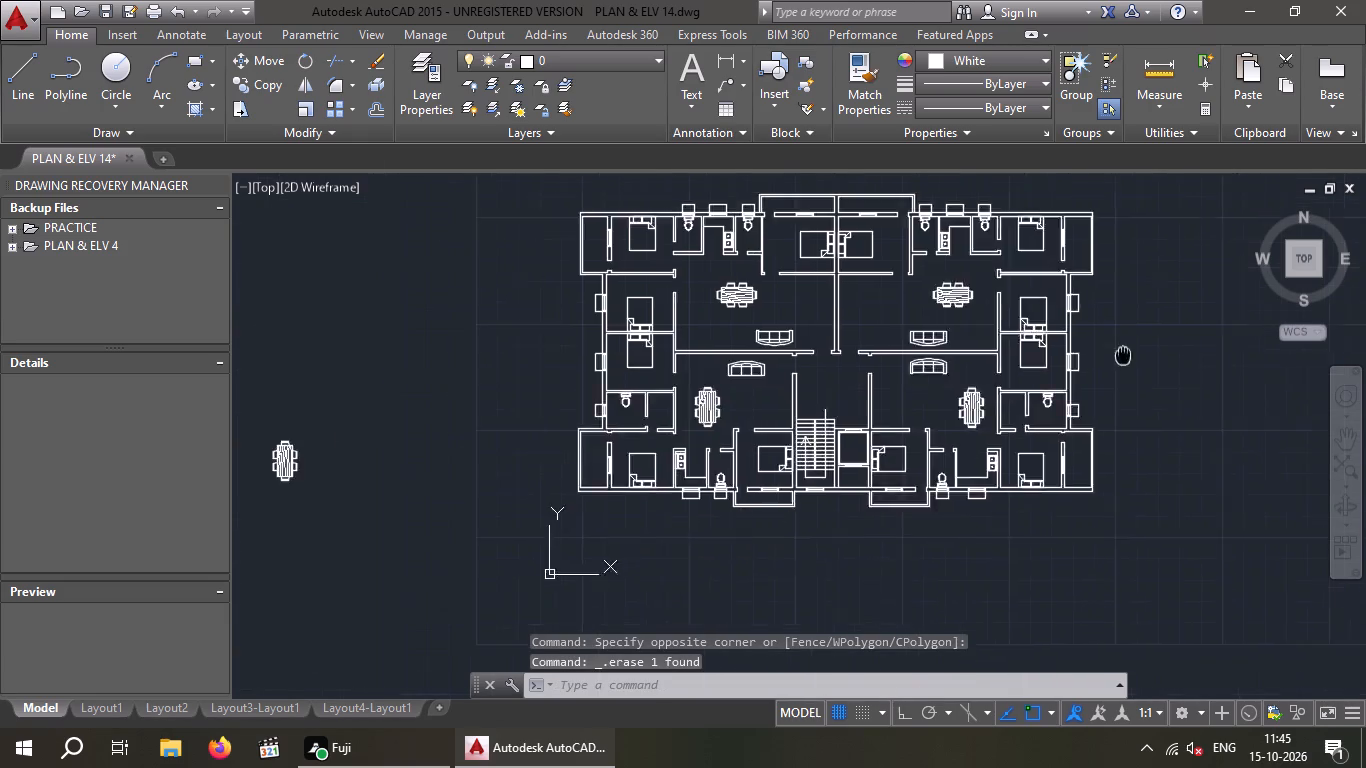
middle_click_drag(1129, 351, 1207, 312)
middle_click_drag(1197, 321, 1163, 369)
middle_click_drag(411, 464, 575, 462)
left_click_drag(544, 476, 517, 541)
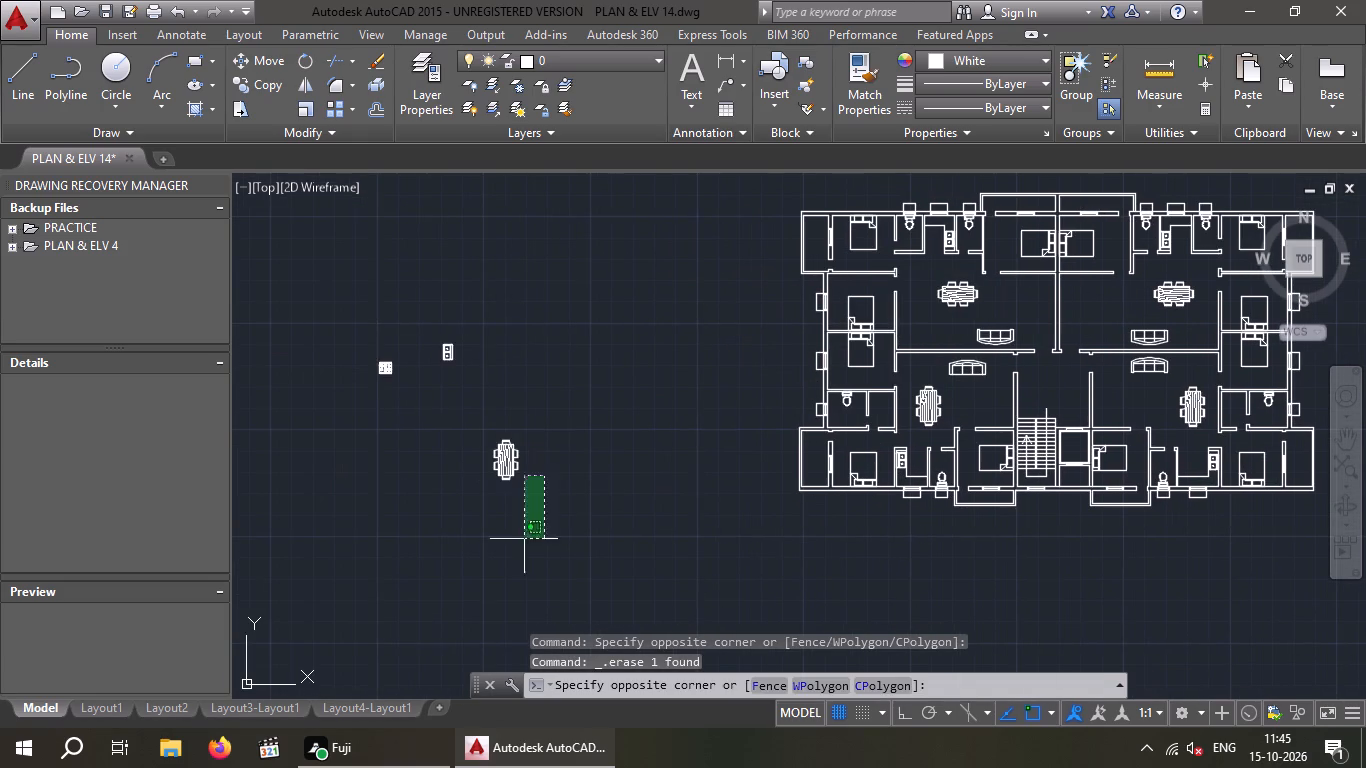
left_click_drag(517, 541, 489, 542)
left_click(345, 315)
key("Delete")
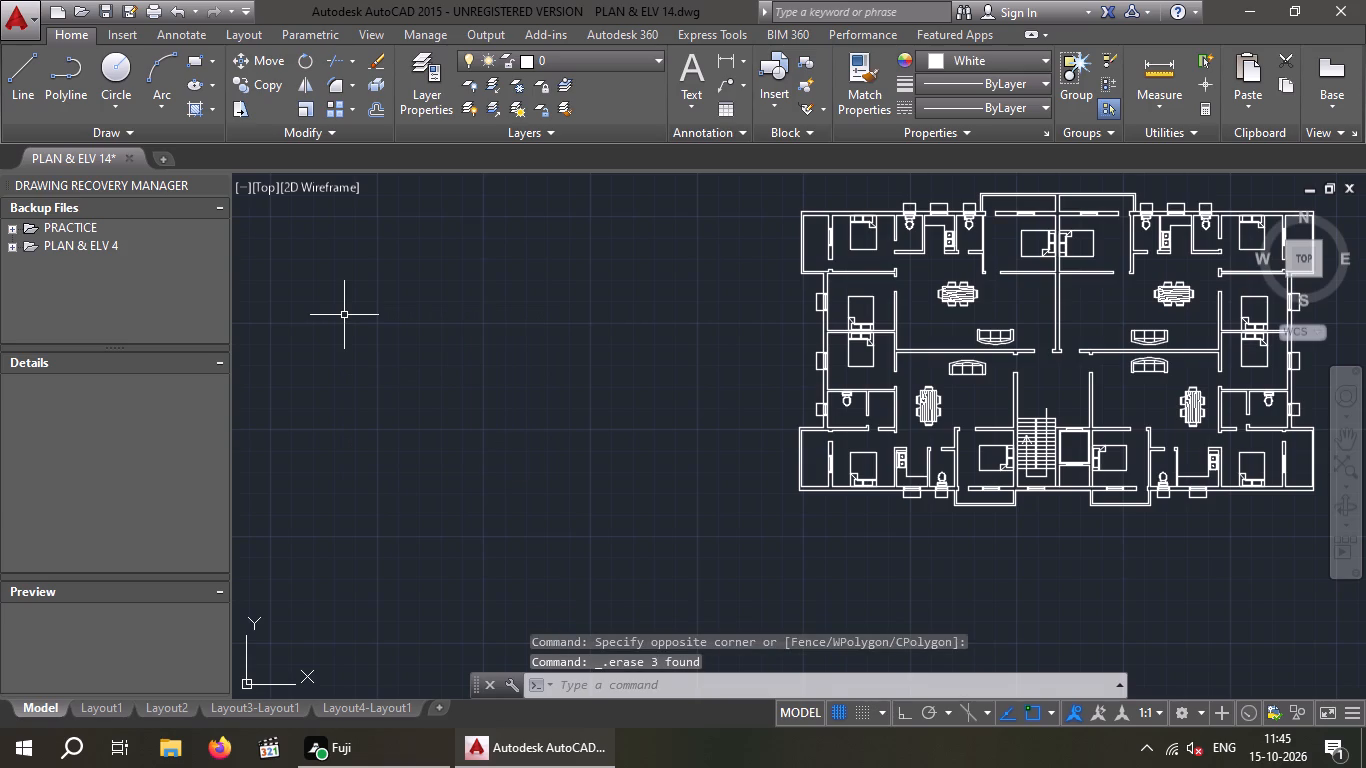
Save the drawing.
key("ctrl+s")
key("ctrl+s")
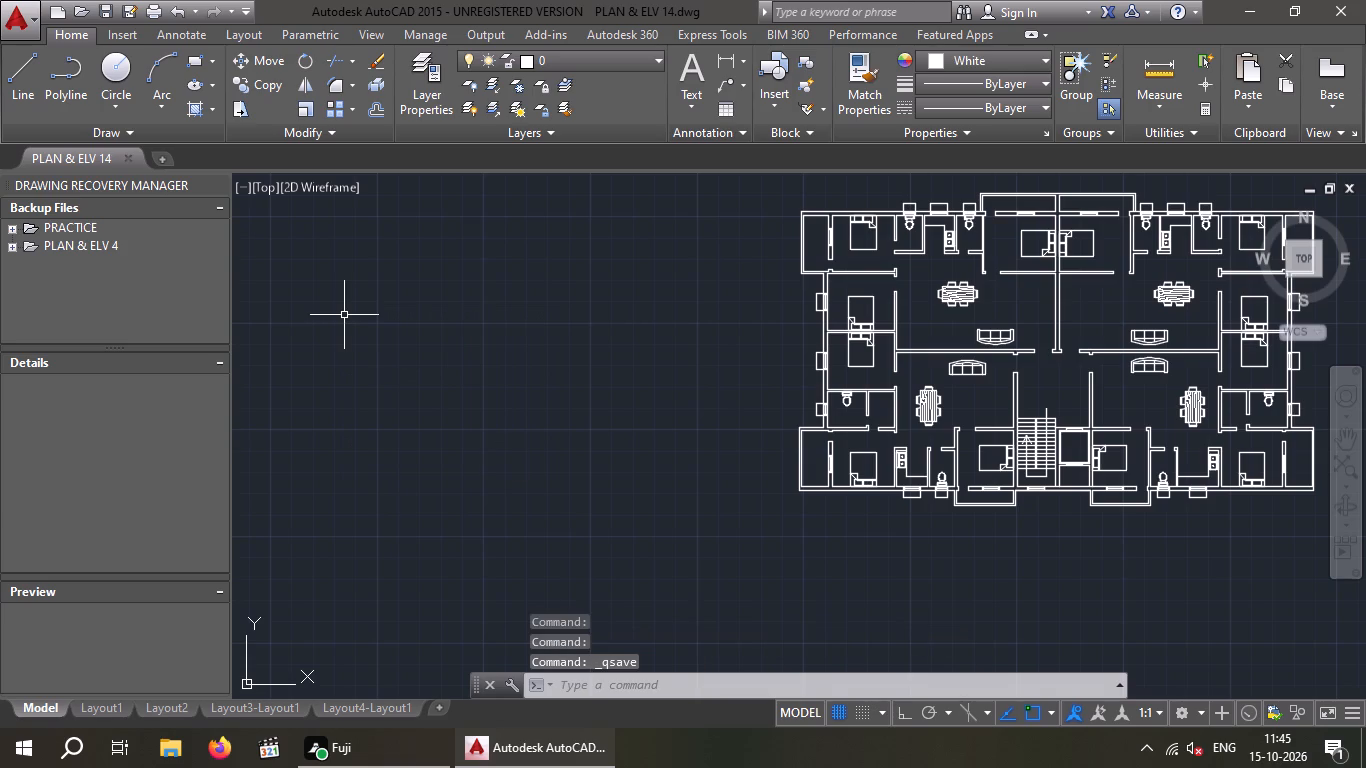
Review the overall floor plan, then the staircase, shaft and surrounding rooms of the lower apartments.
middle_click_drag(1040, 261, 710, 365)
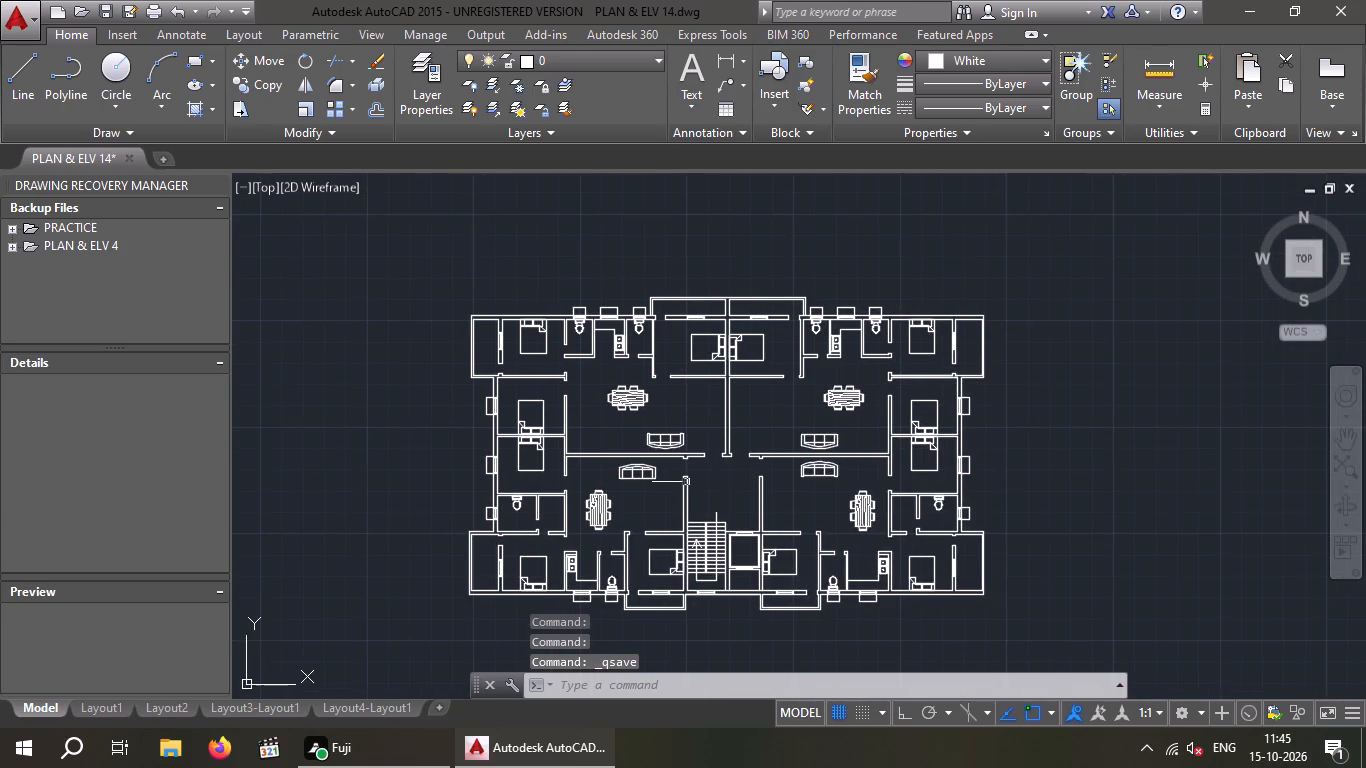
middle_click_drag(710, 468, 777, 331)
middle_click_drag(777, 331, 611, 375)
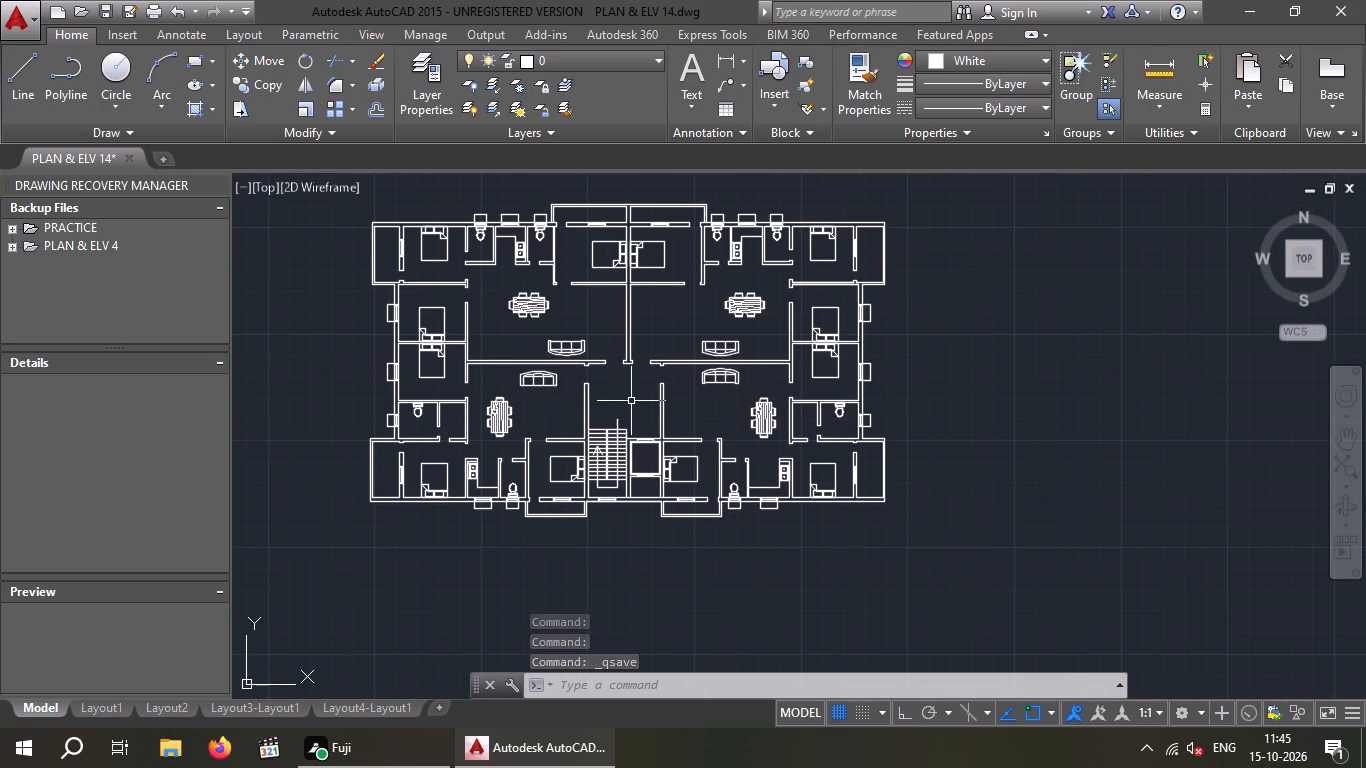
scroll(631, 401, "up", 1)
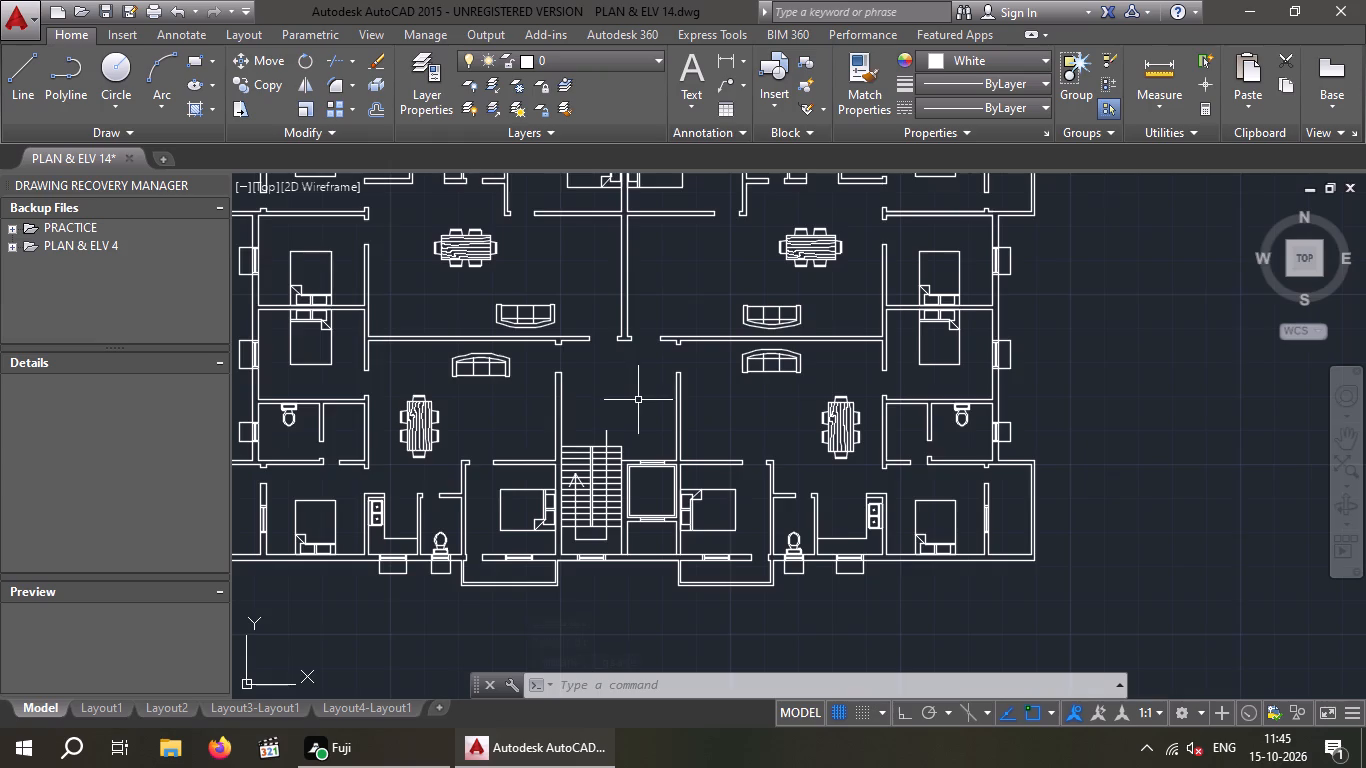
middle_click_drag(638, 398, 455, 333)
scroll(462, 362, "down", 1)
middle_click_drag(507, 382, 636, 443)
scroll(537, 459, "up", 1)
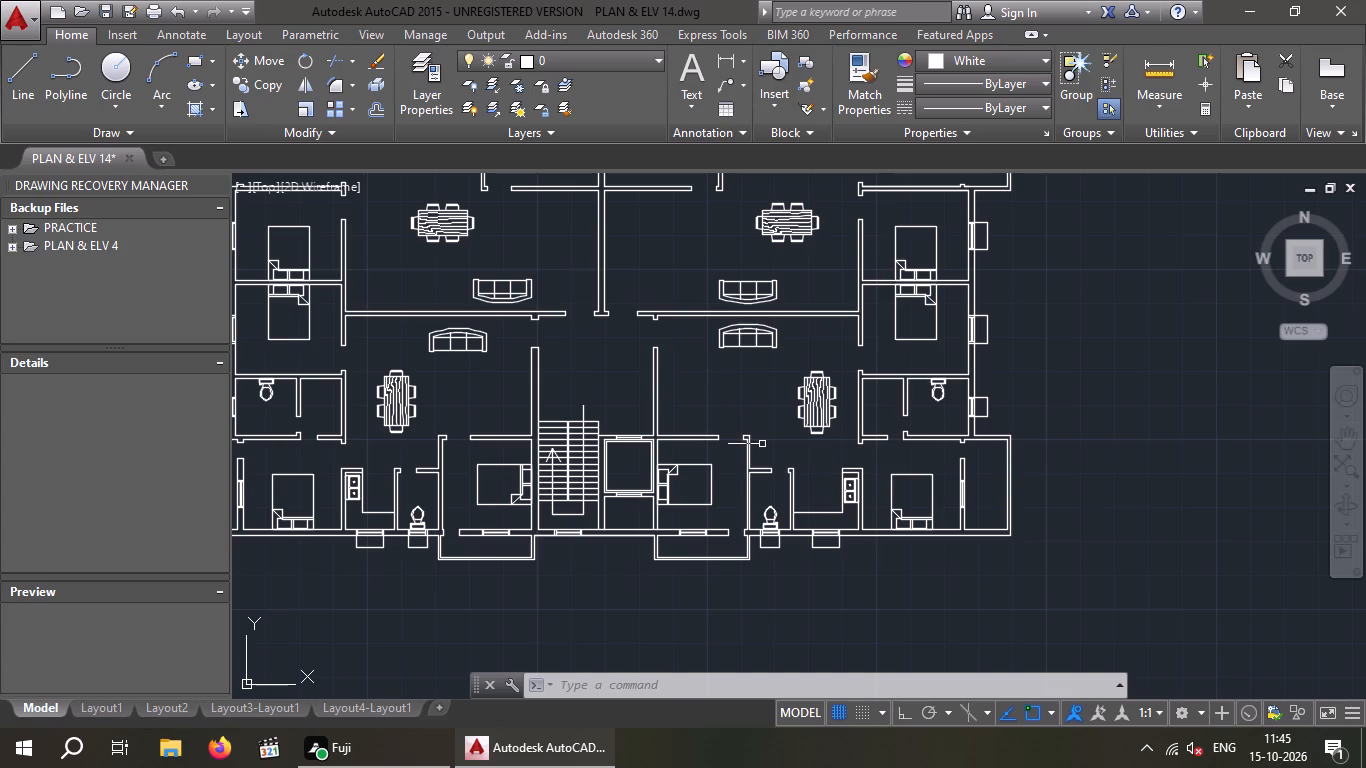
scroll(756, 456, "up", 3)
scroll(781, 476, "down", 2)
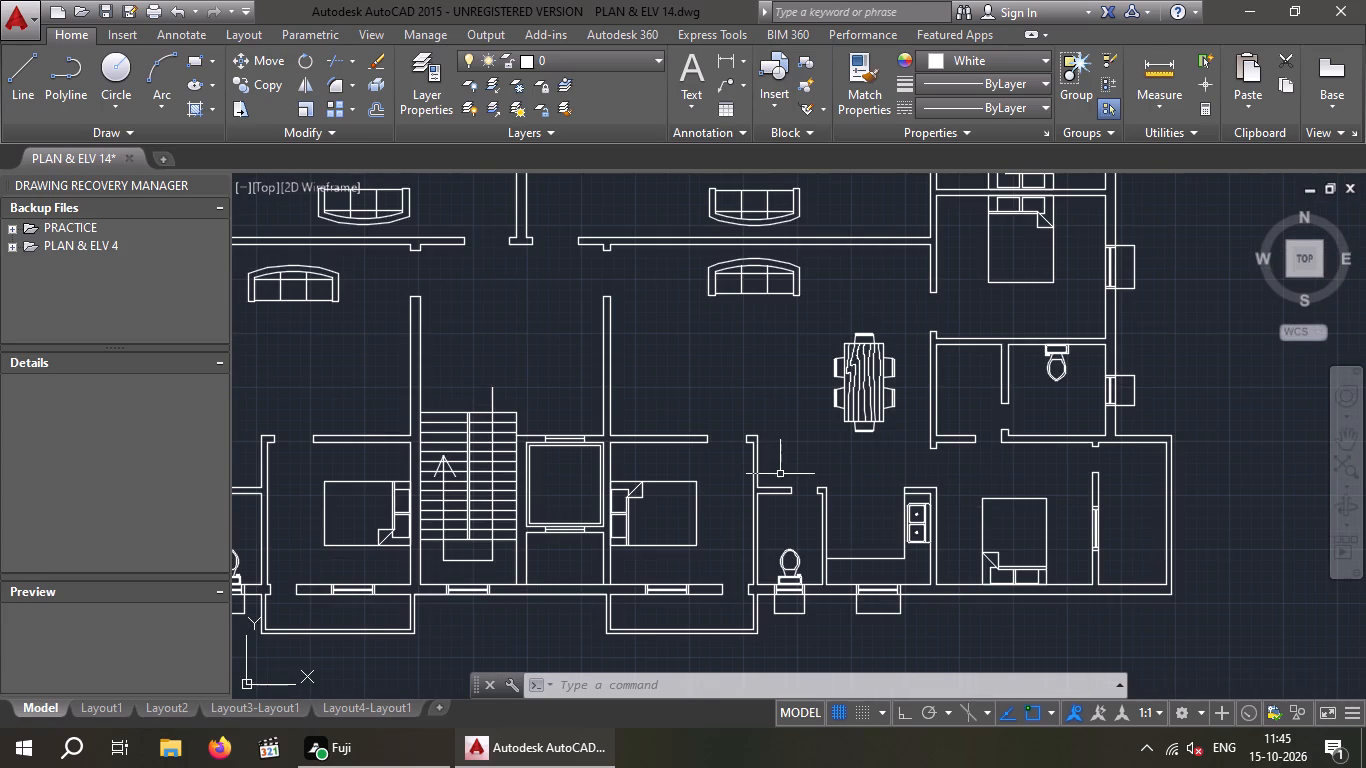
middle_click_drag(483, 486, 677, 470)
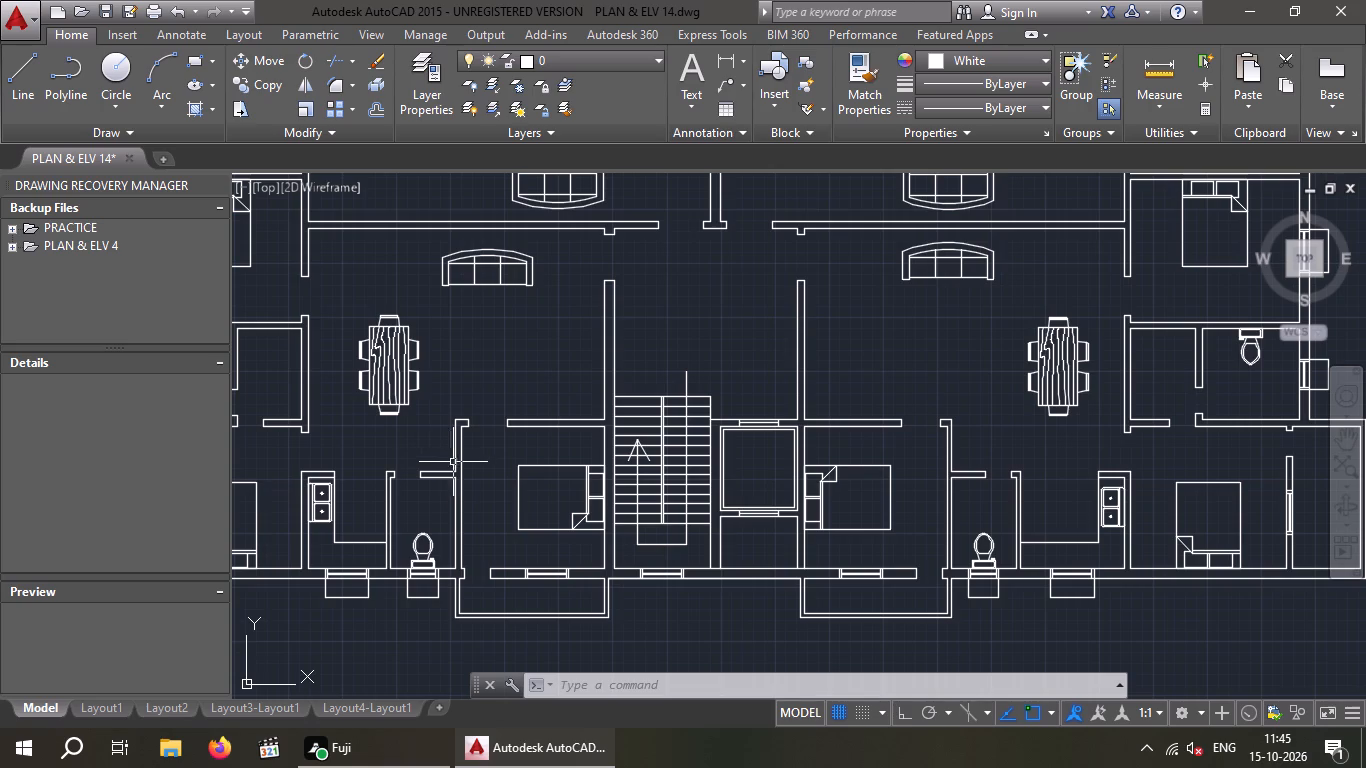
Browse the blocks of Home - Space Planner.dwg in the DesignCenter sample folder.
key("Escape")
key("Escape")
type("DC")
key("Return")
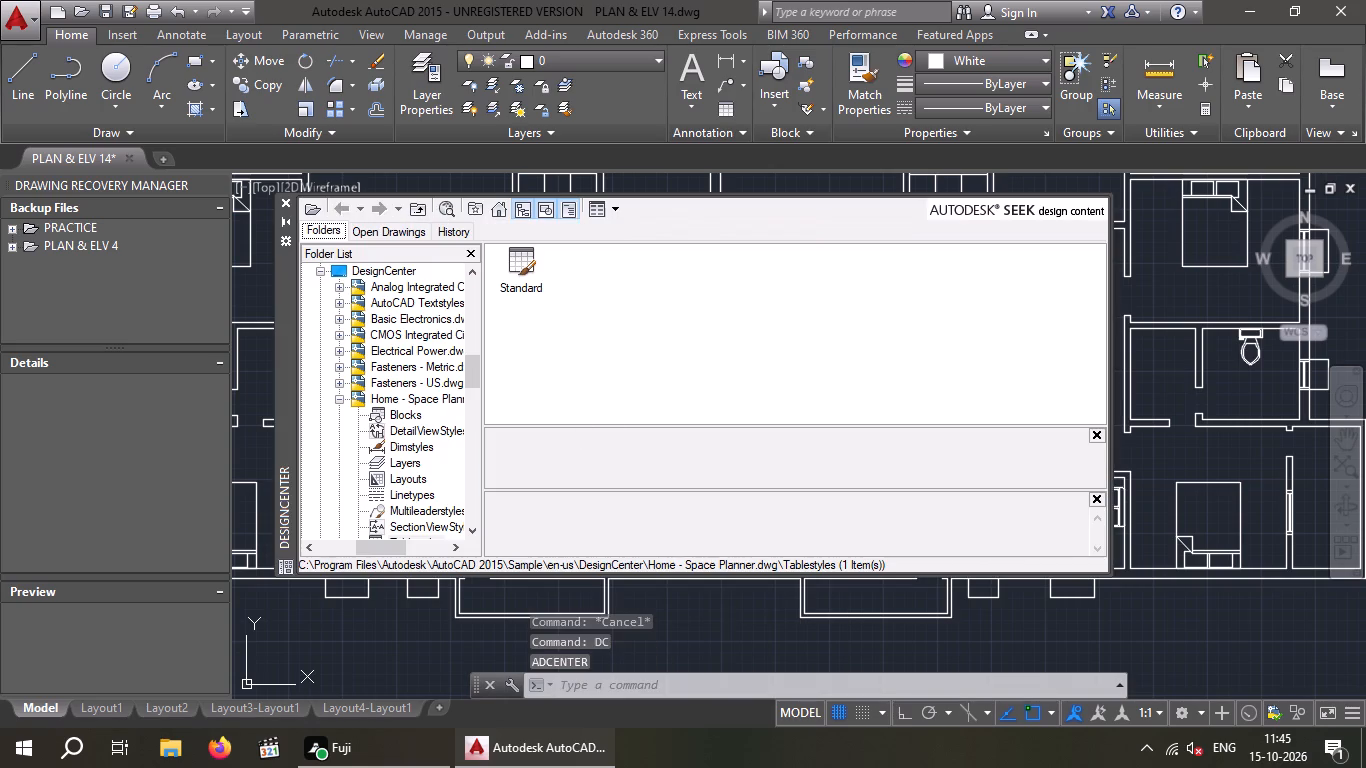
scroll(393, 415, "down", 1)
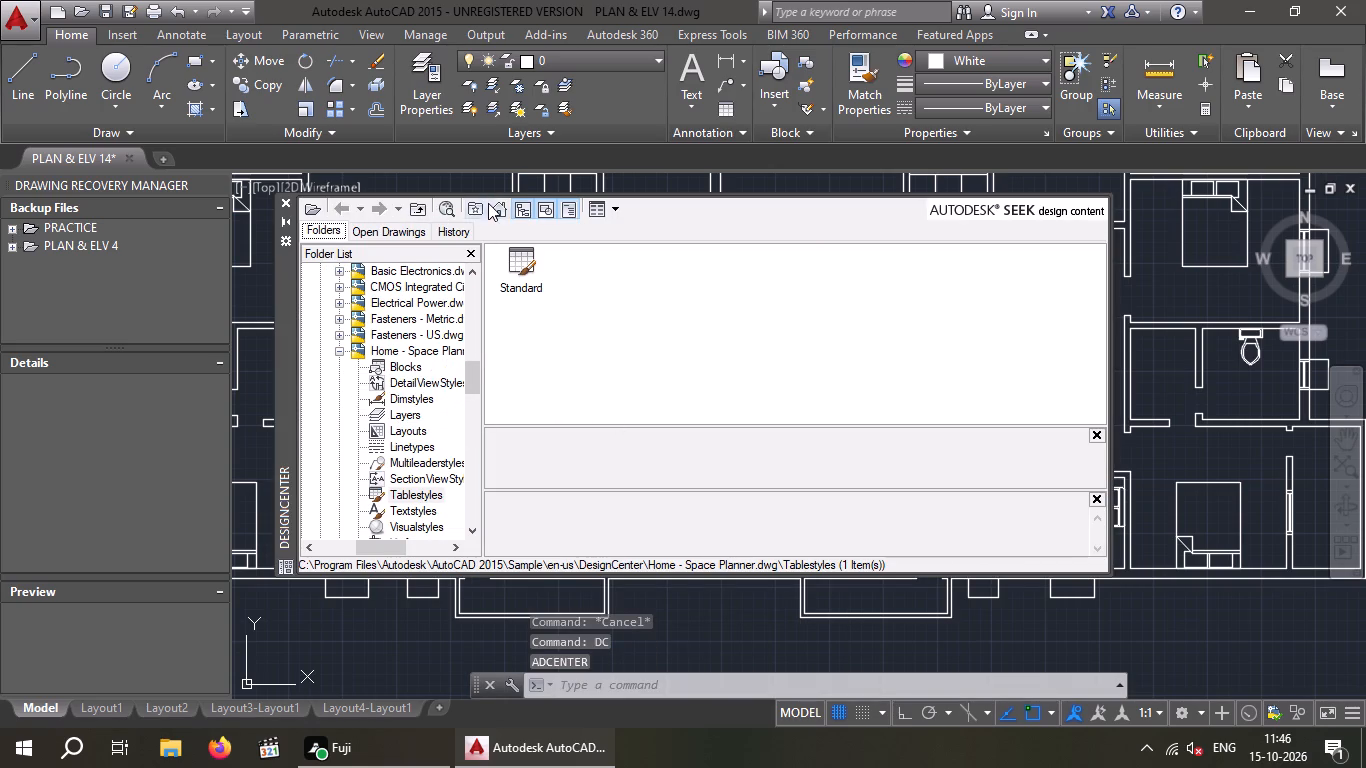
left_click(496, 203)
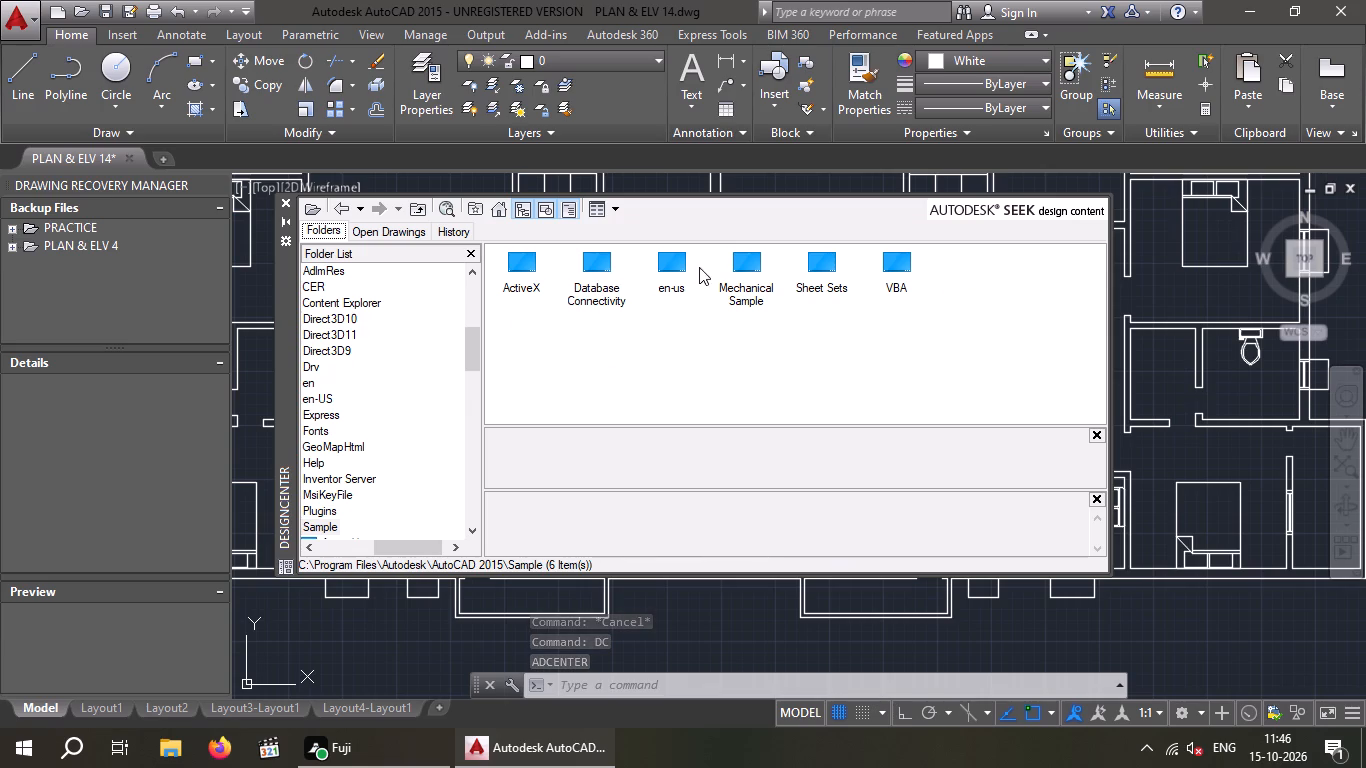
double_click(683, 267)
double_click(521, 241)
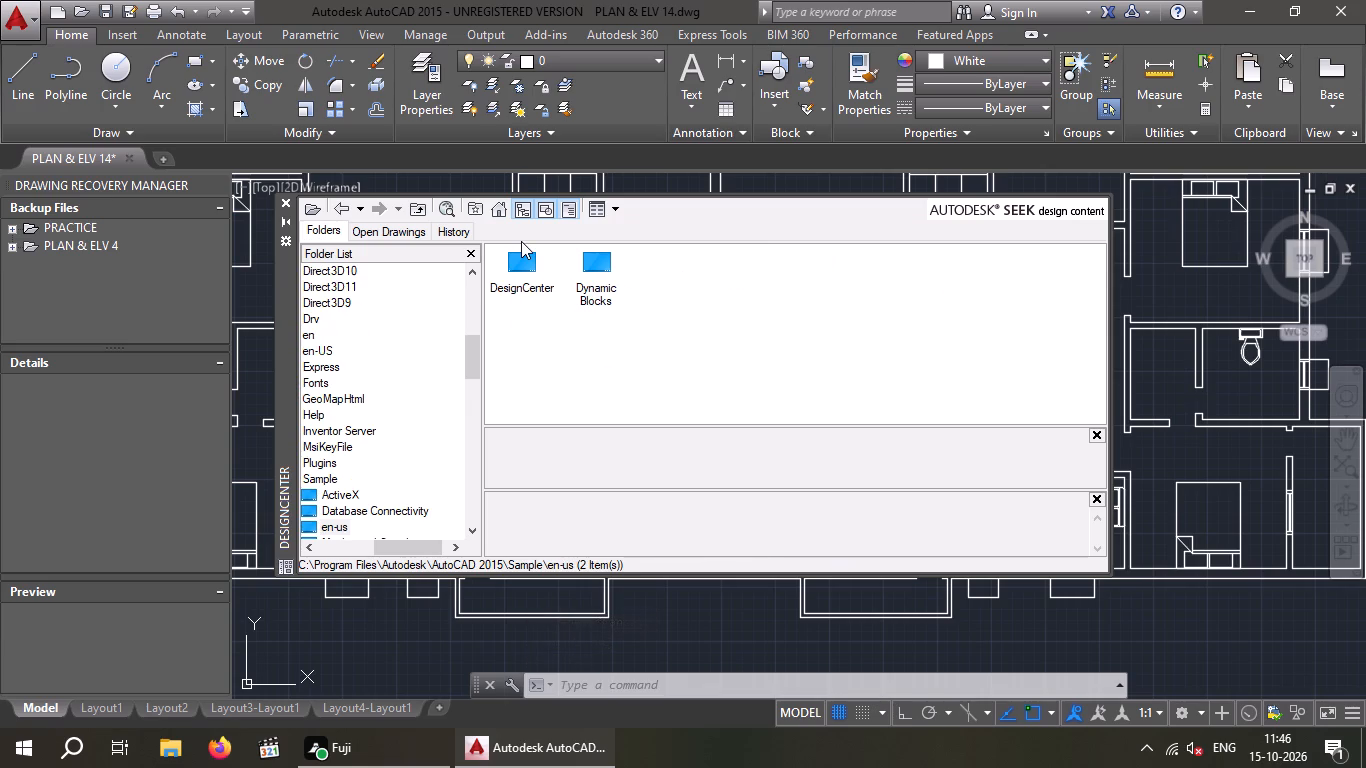
double_click(521, 266)
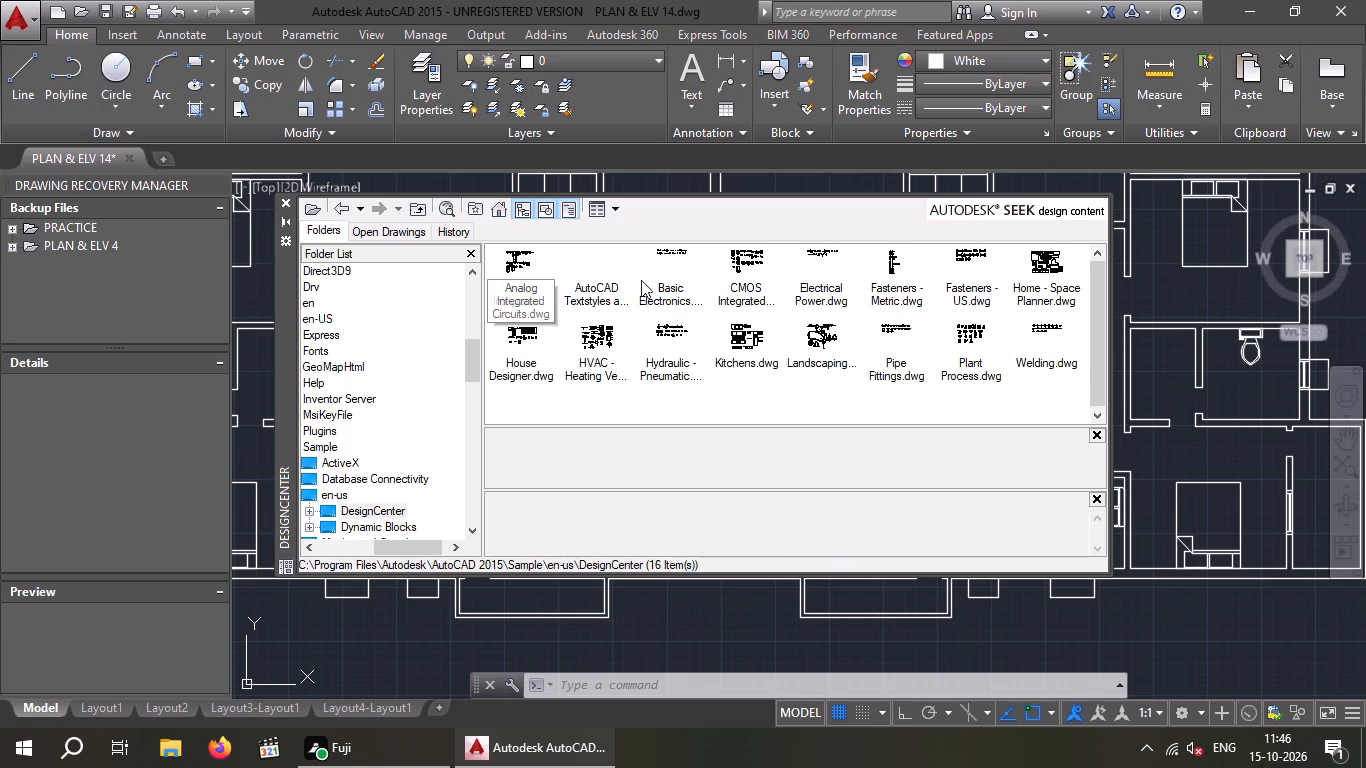
double_click(1052, 275)
double_click(521, 260)
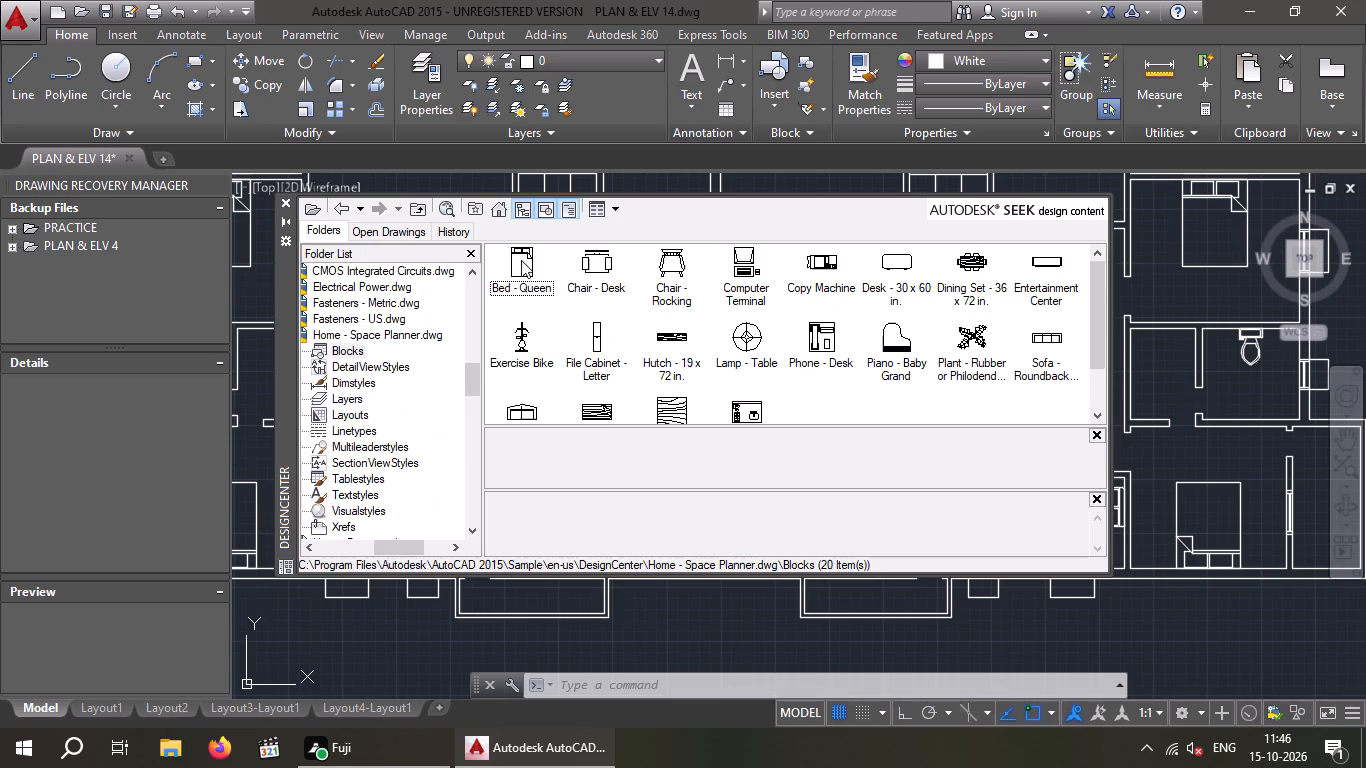
scroll(782, 283, "down", 1)
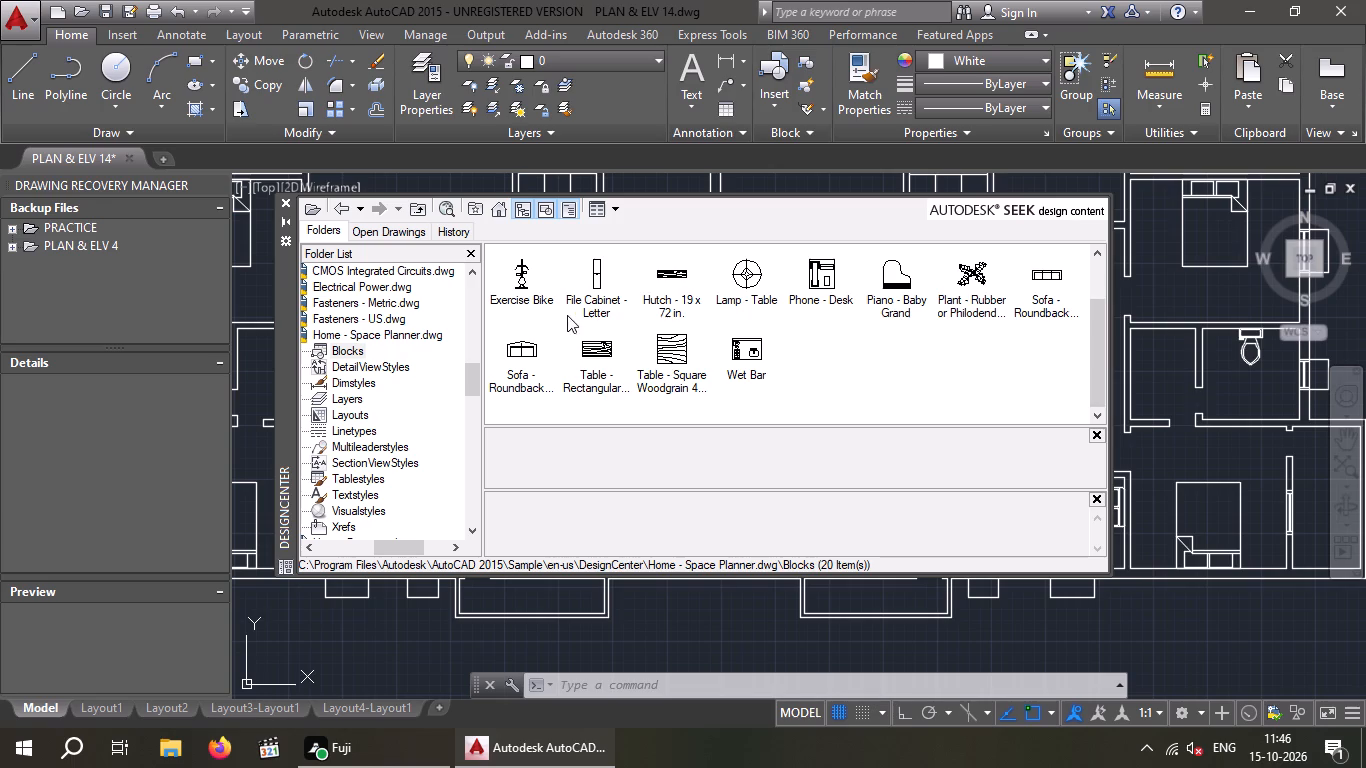
scroll(588, 316, "up", 2)
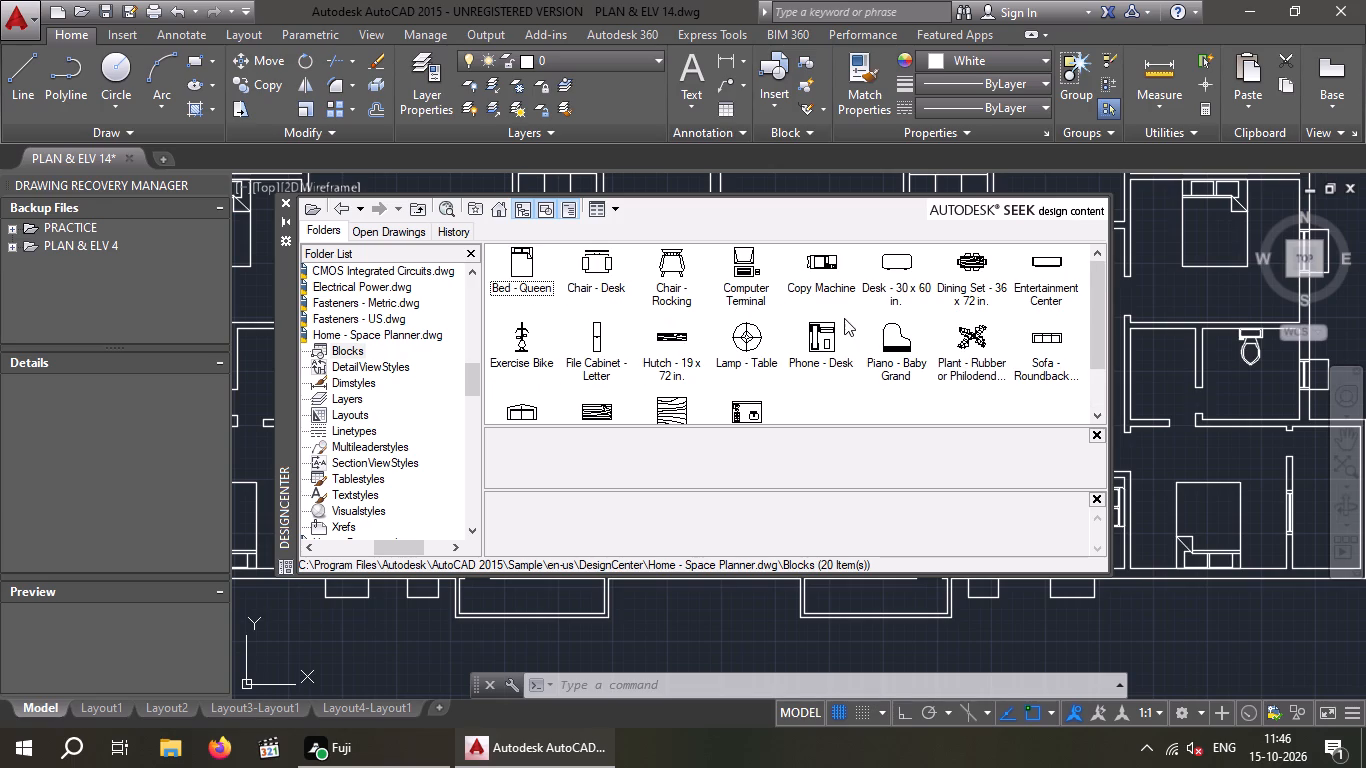
scroll(986, 284, "up", 1)
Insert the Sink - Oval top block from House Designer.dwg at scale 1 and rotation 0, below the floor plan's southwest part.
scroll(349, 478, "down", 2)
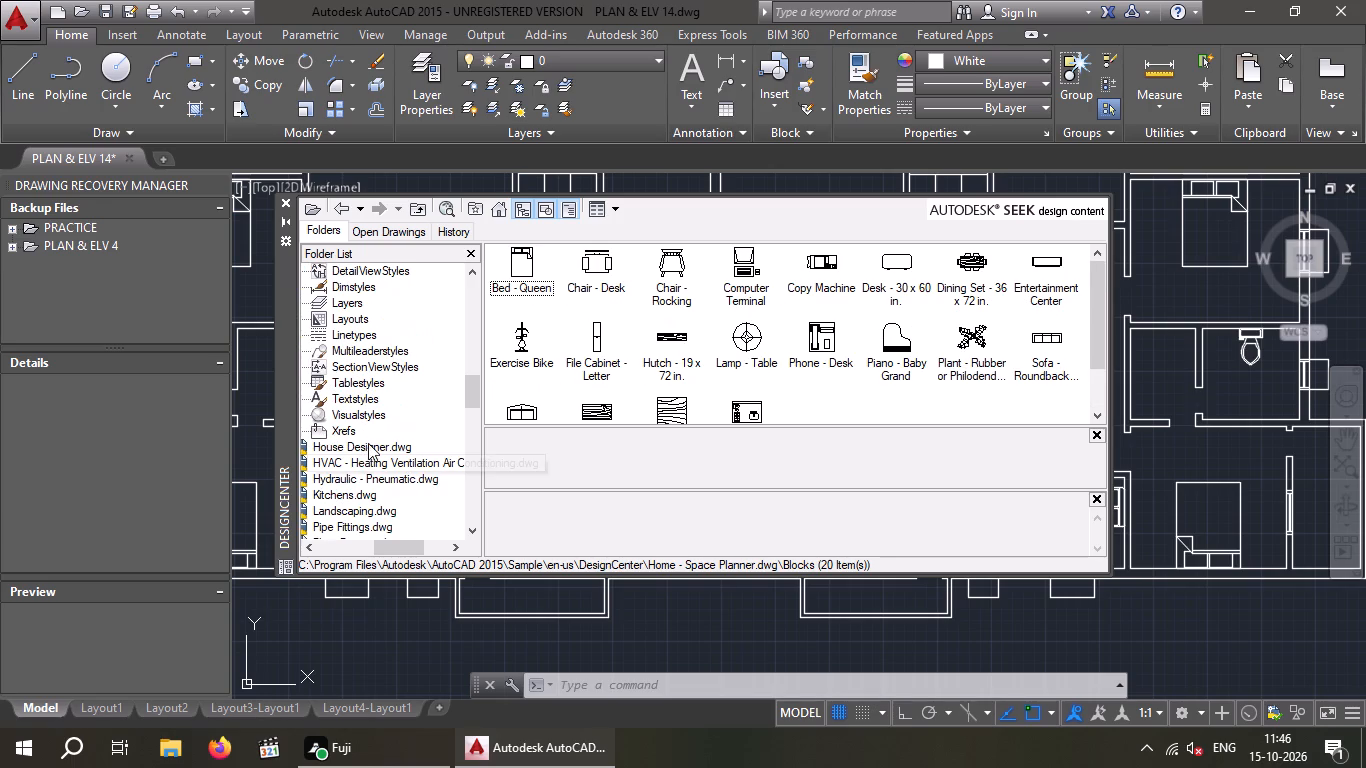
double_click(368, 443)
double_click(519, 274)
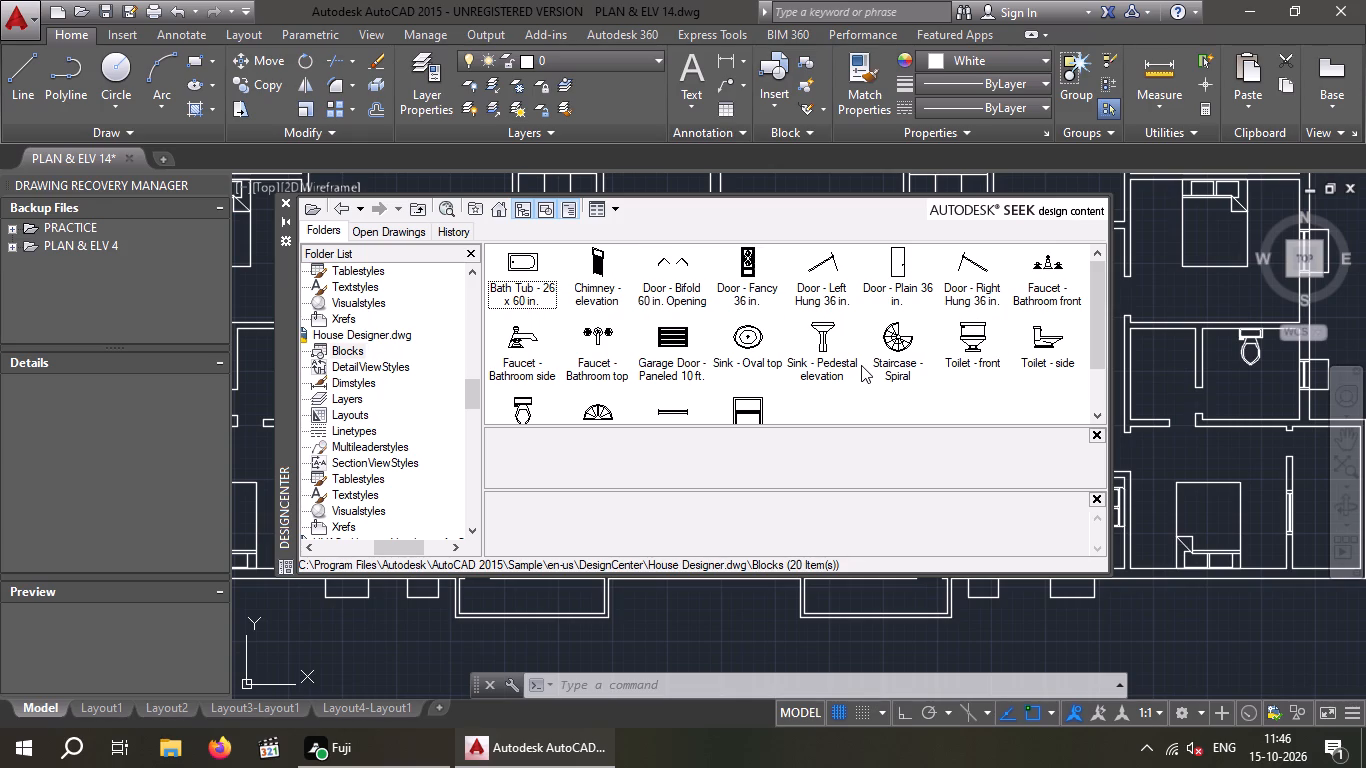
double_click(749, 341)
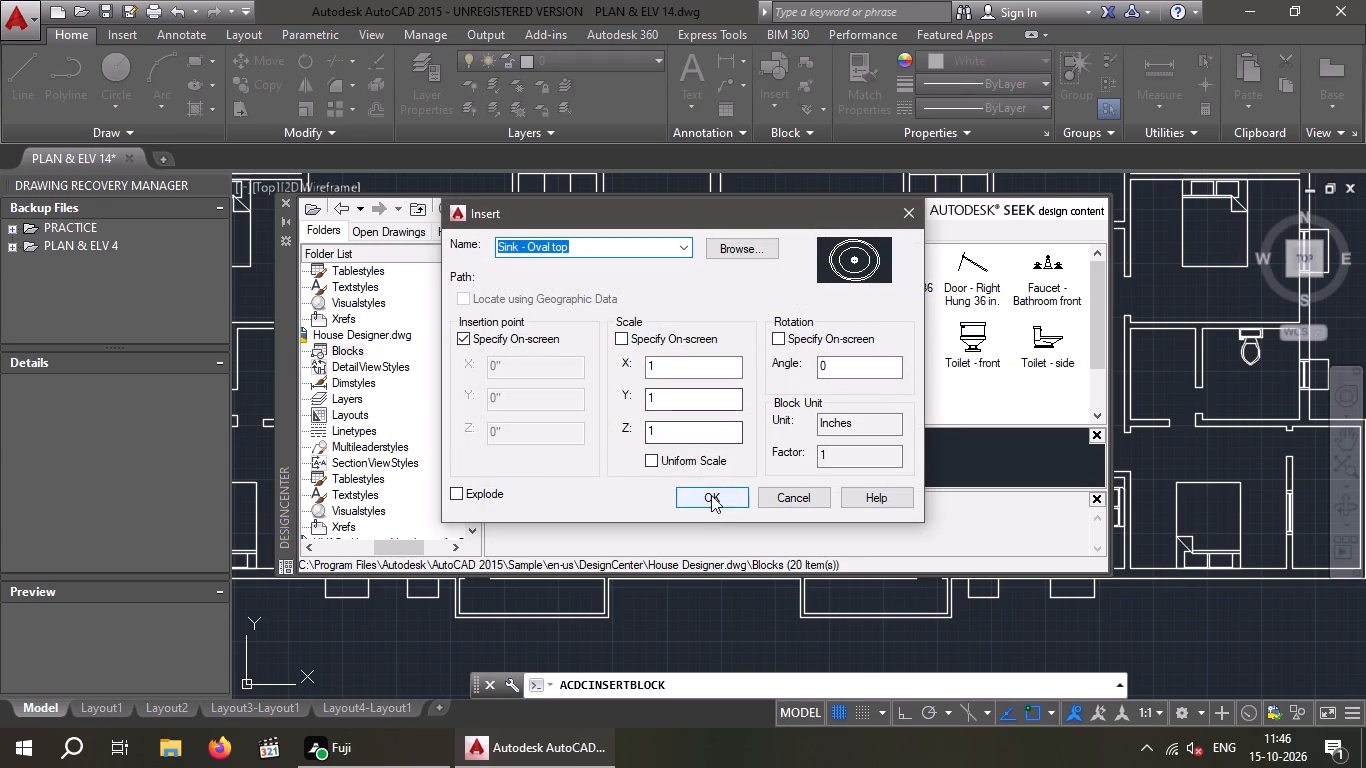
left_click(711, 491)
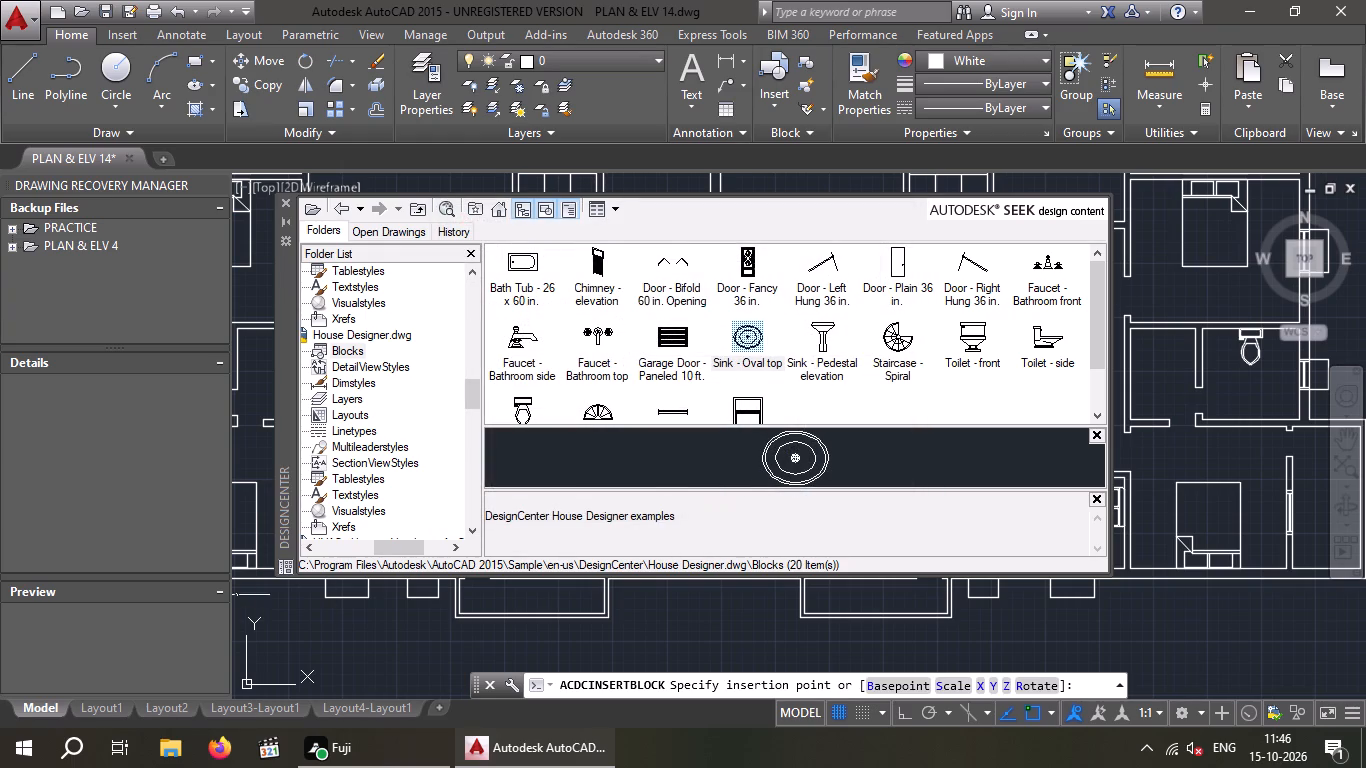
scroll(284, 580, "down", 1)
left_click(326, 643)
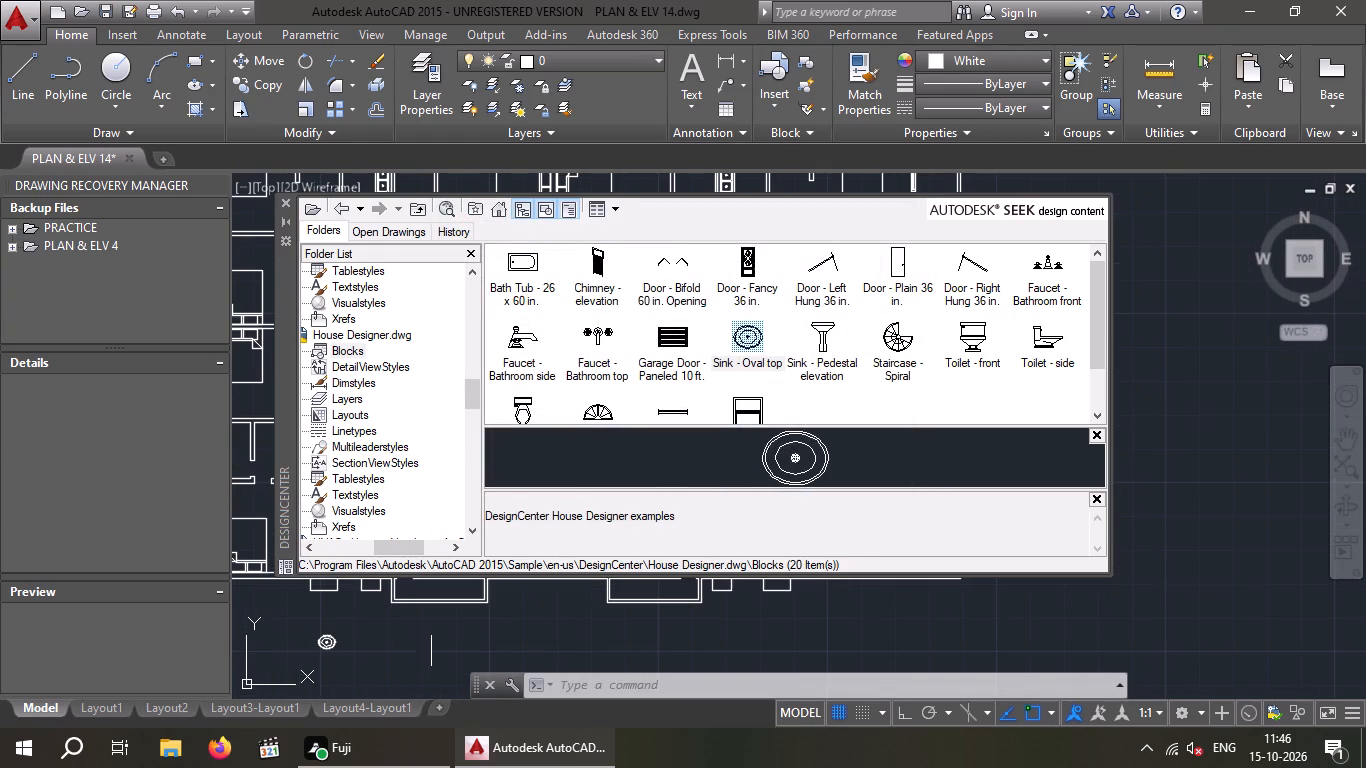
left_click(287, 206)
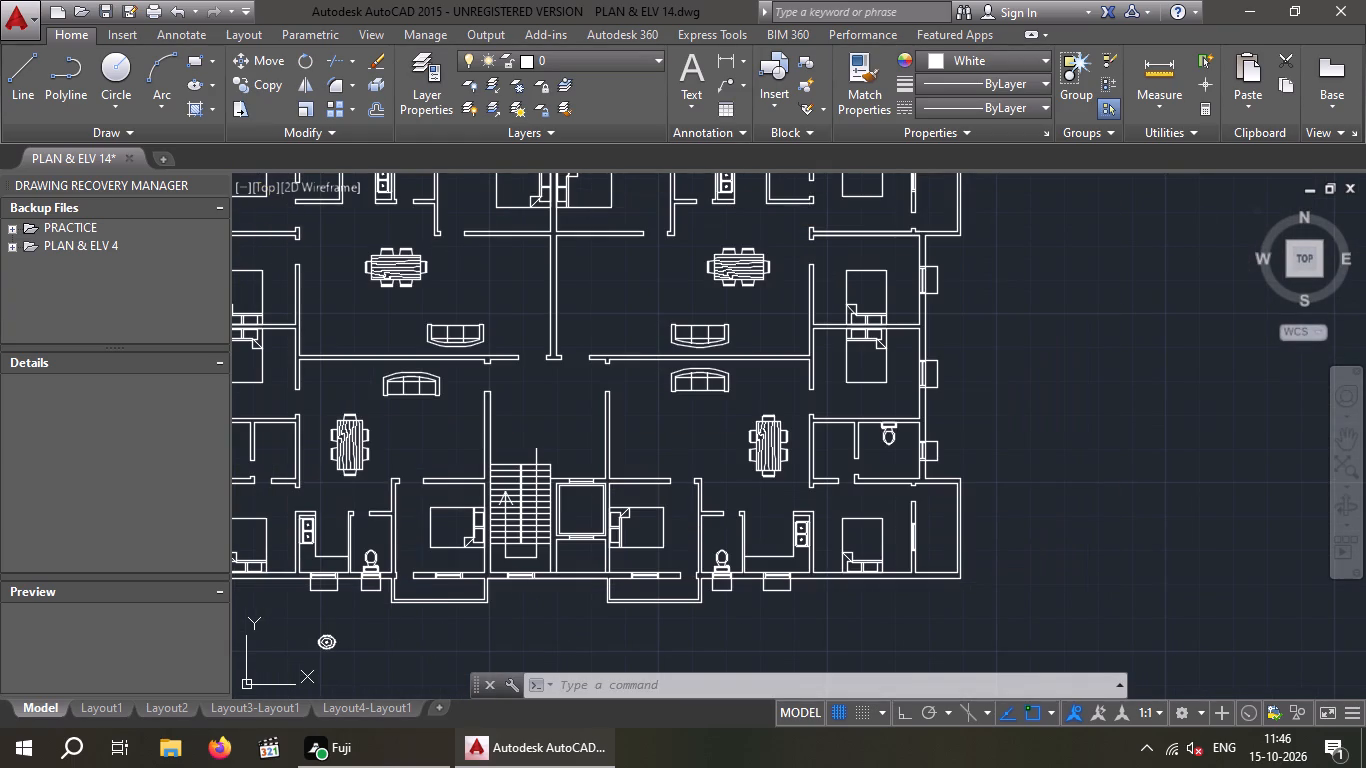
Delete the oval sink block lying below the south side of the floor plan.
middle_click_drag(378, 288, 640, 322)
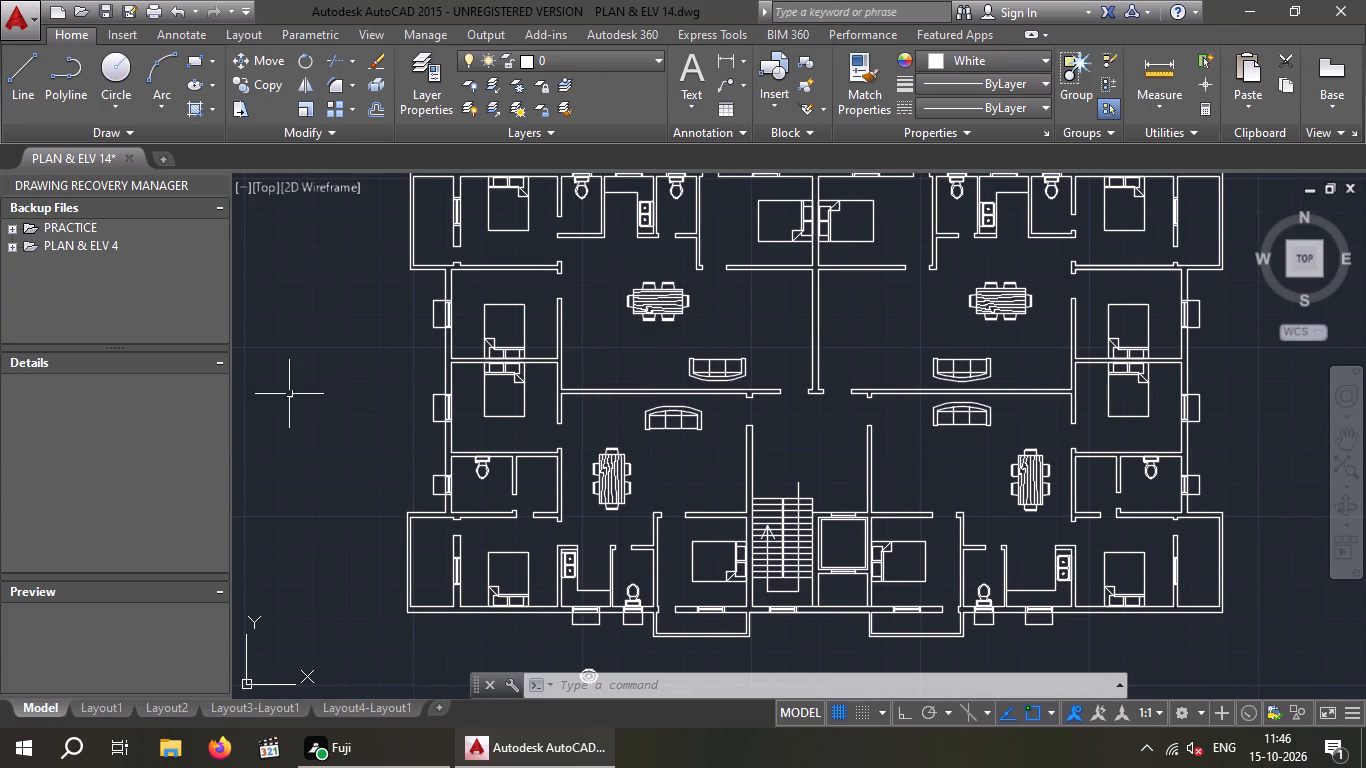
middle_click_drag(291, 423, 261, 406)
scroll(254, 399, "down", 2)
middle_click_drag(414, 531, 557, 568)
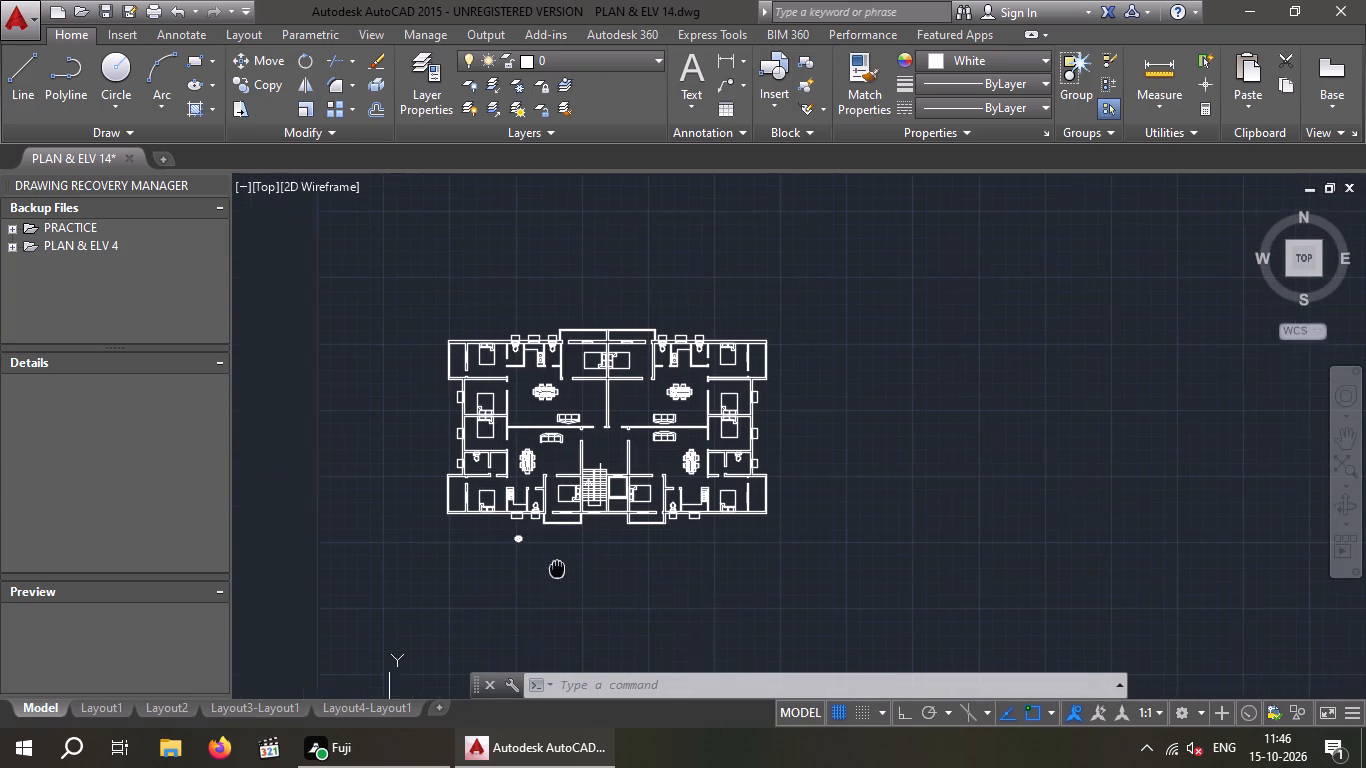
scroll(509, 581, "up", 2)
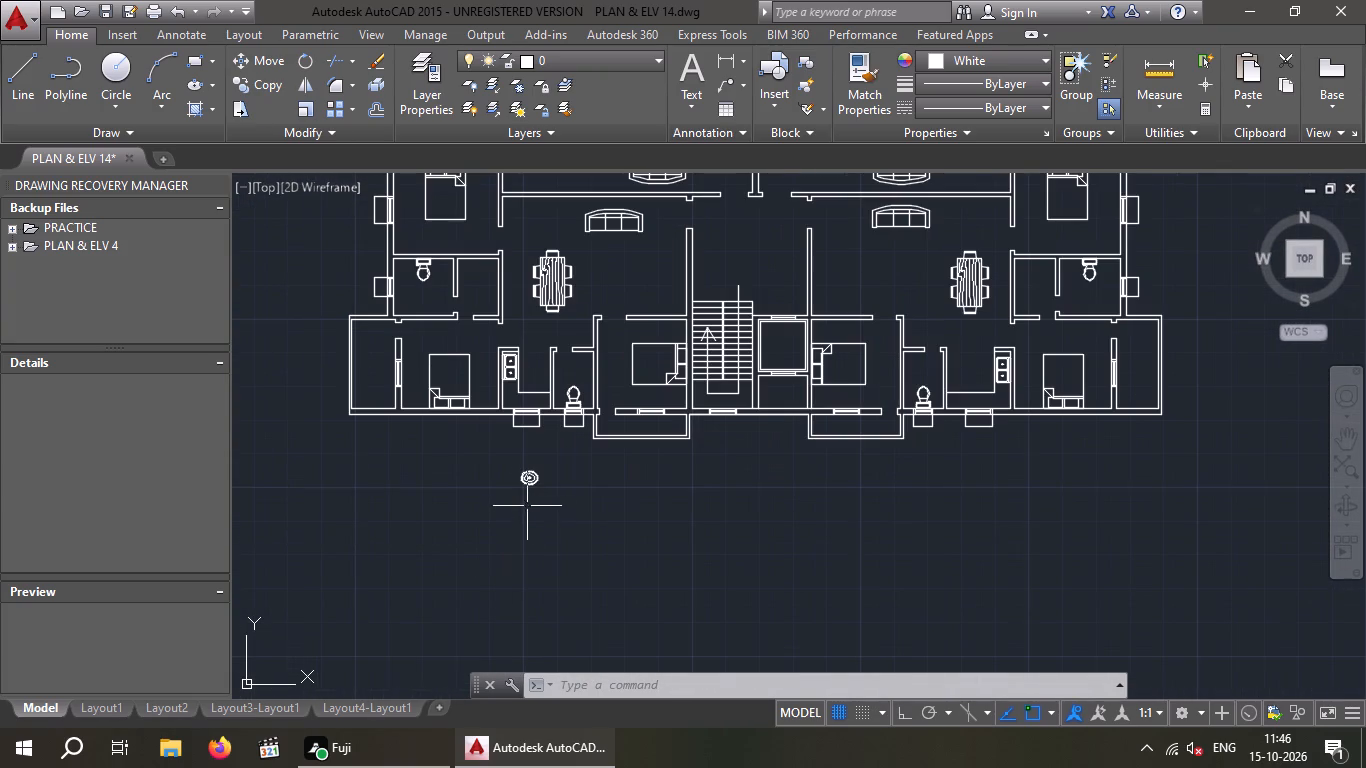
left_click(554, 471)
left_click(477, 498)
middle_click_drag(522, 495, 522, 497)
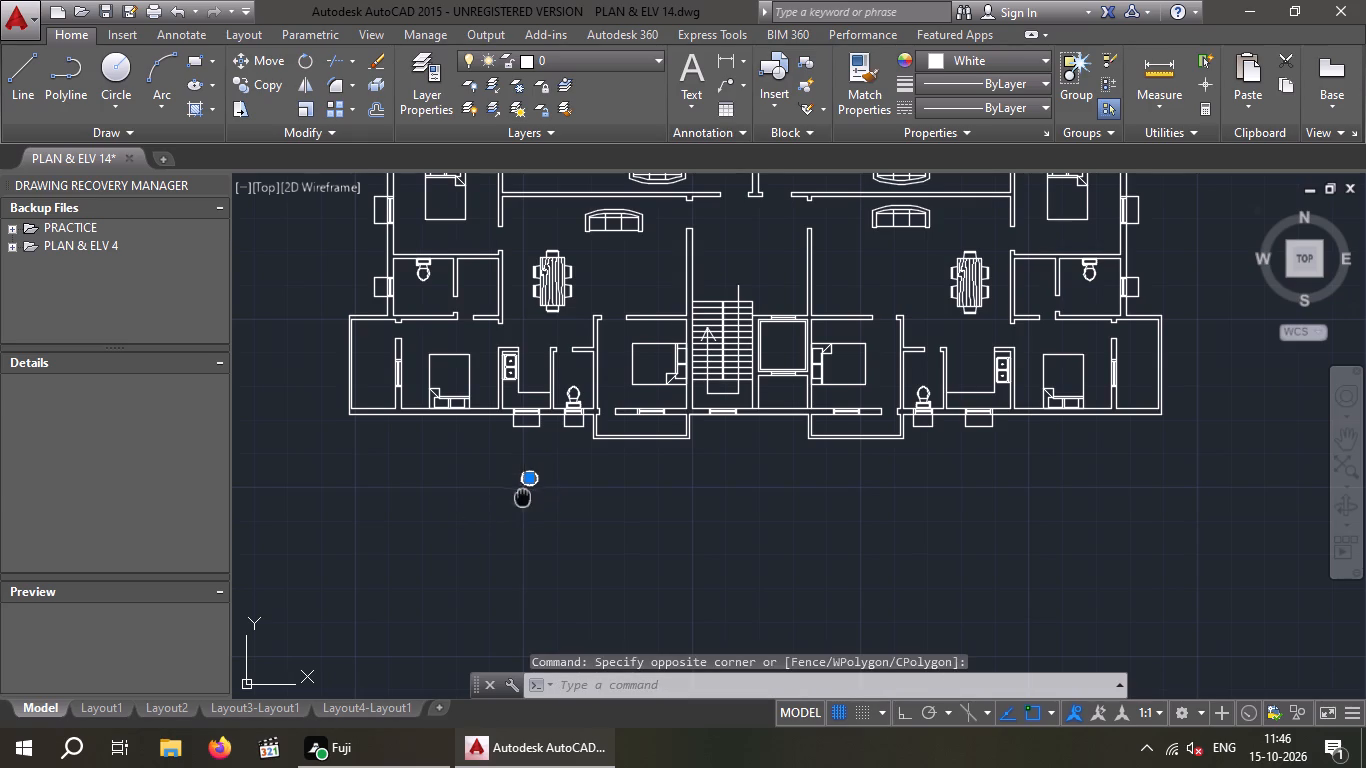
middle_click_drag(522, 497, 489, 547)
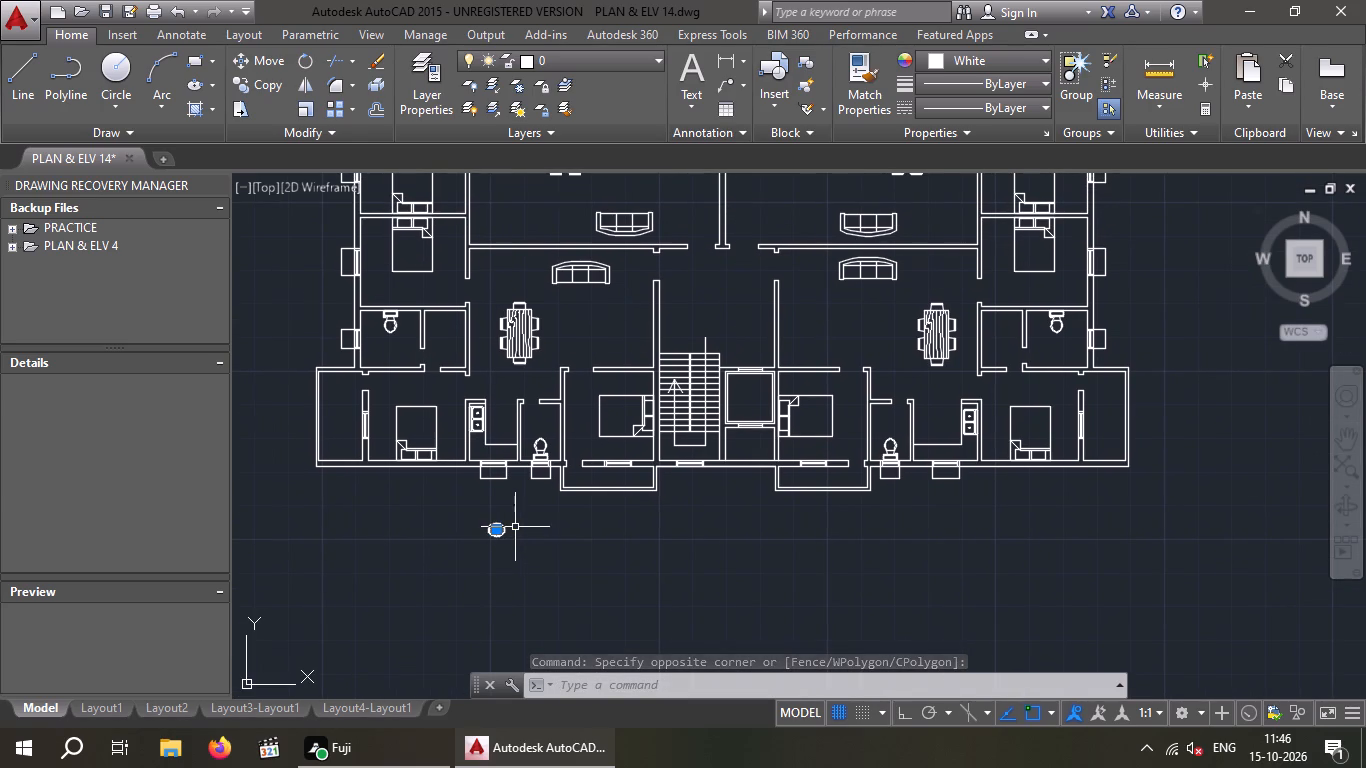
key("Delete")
Inspect the drawing in the Back and Front views and return to the Top view of the floor plan.
scroll(589, 520, "down", 2)
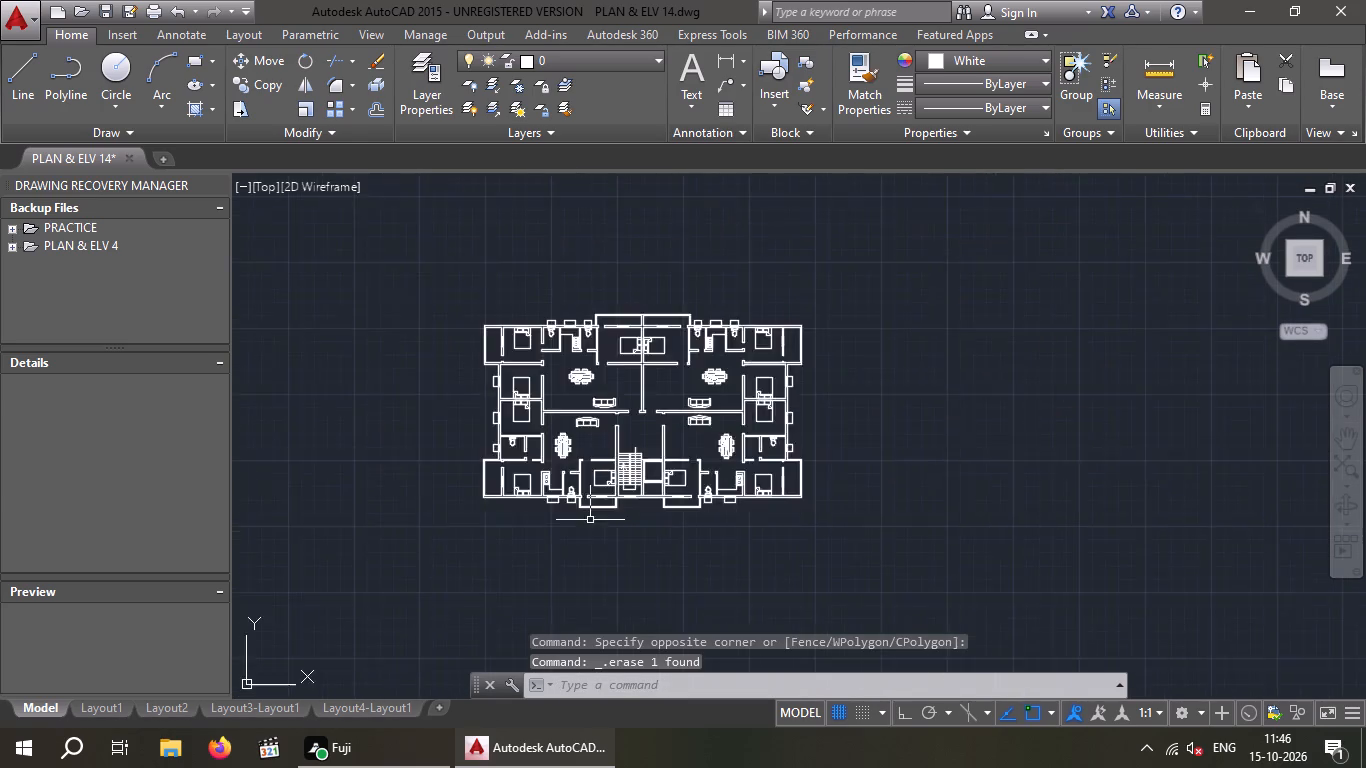
middle_click_drag(590, 519, 449, 564)
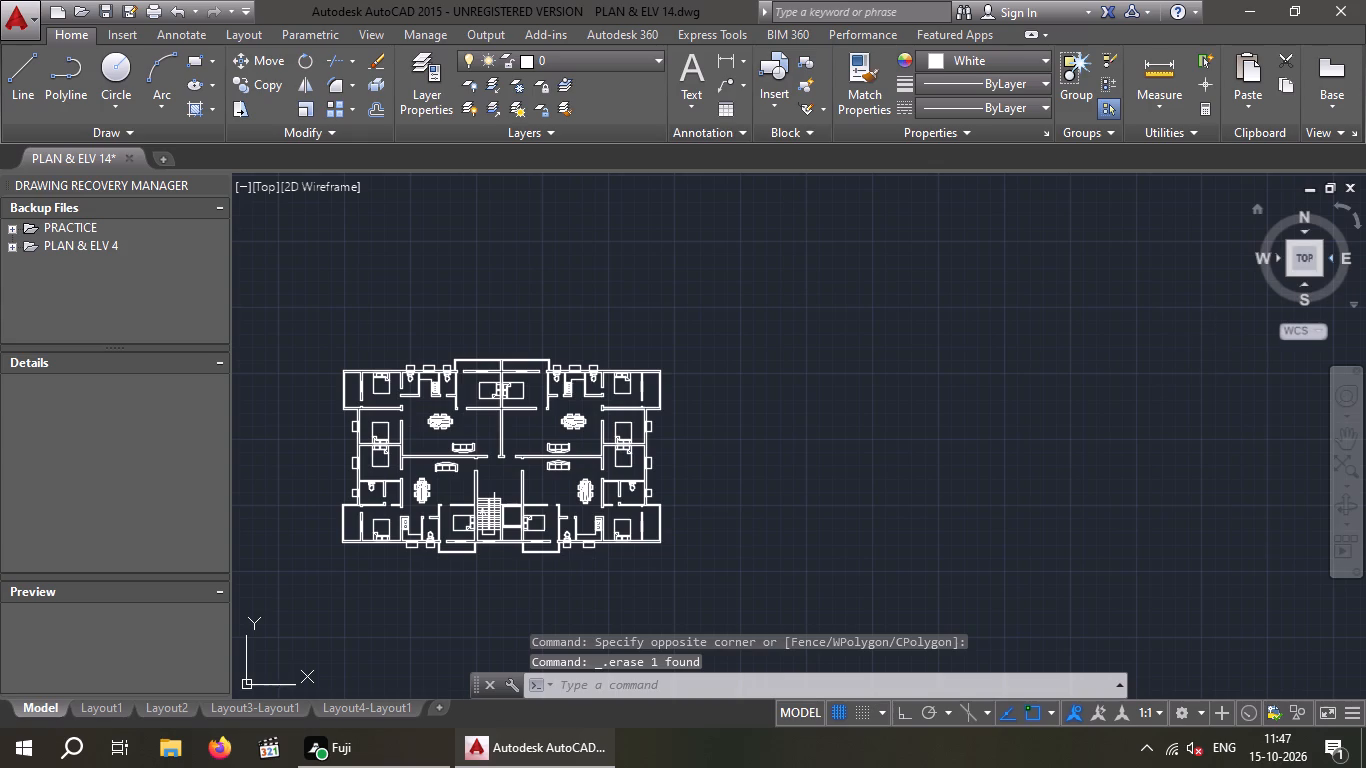
left_click(1305, 228)
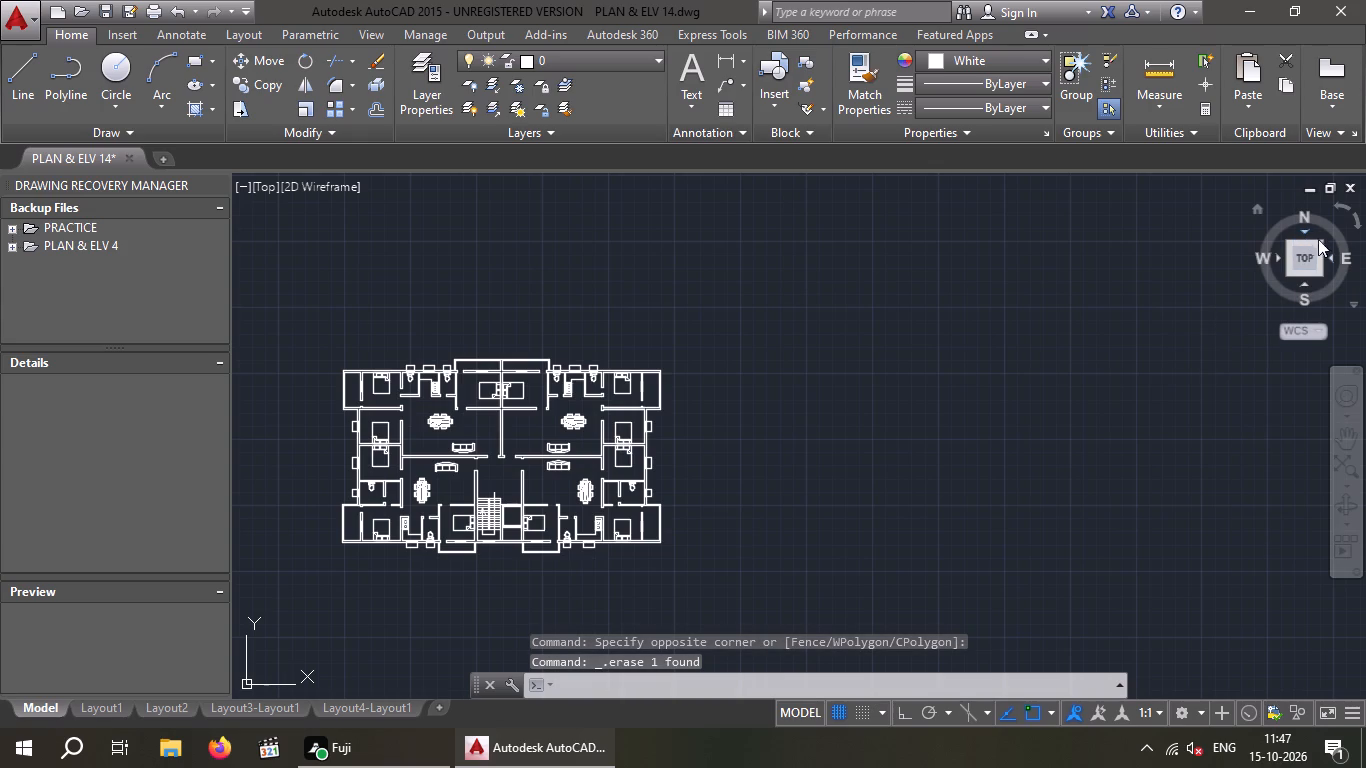
left_click(1332, 258)
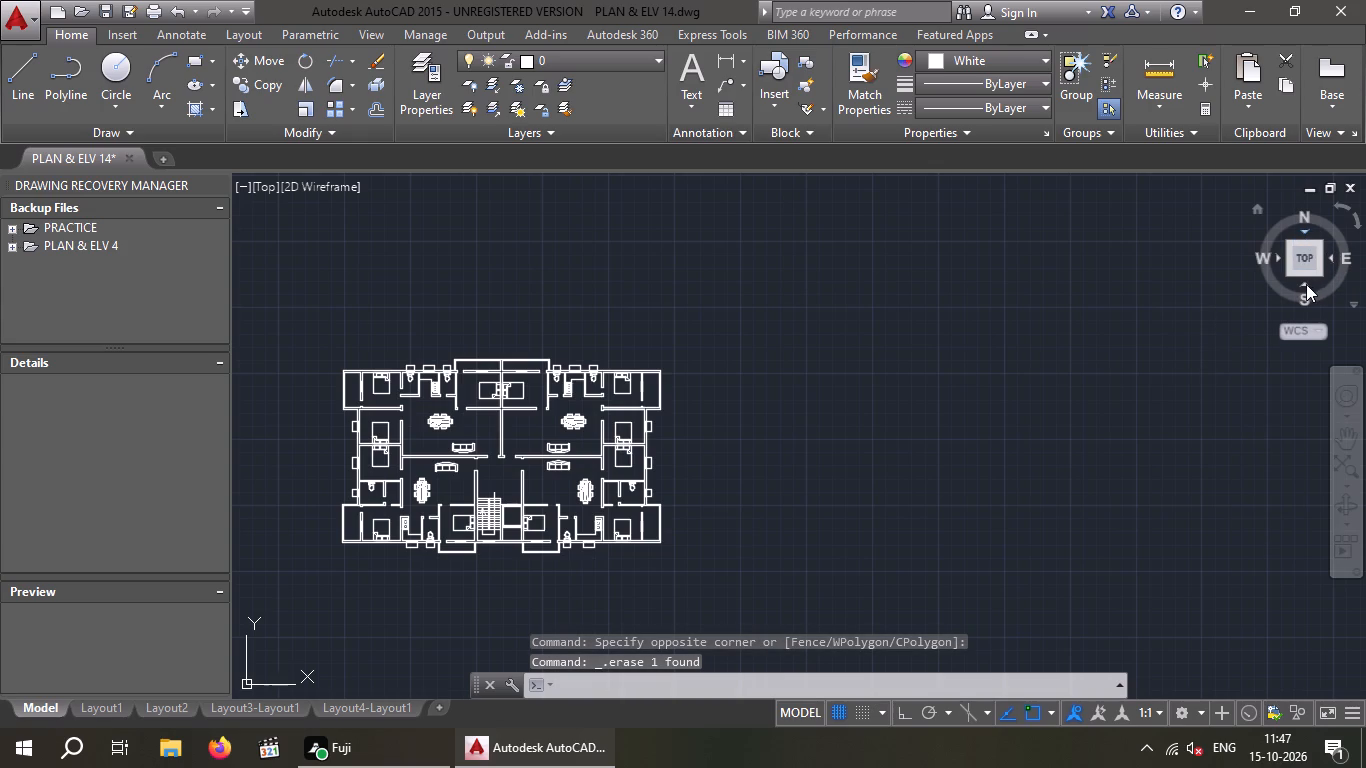
double_click(1306, 284)
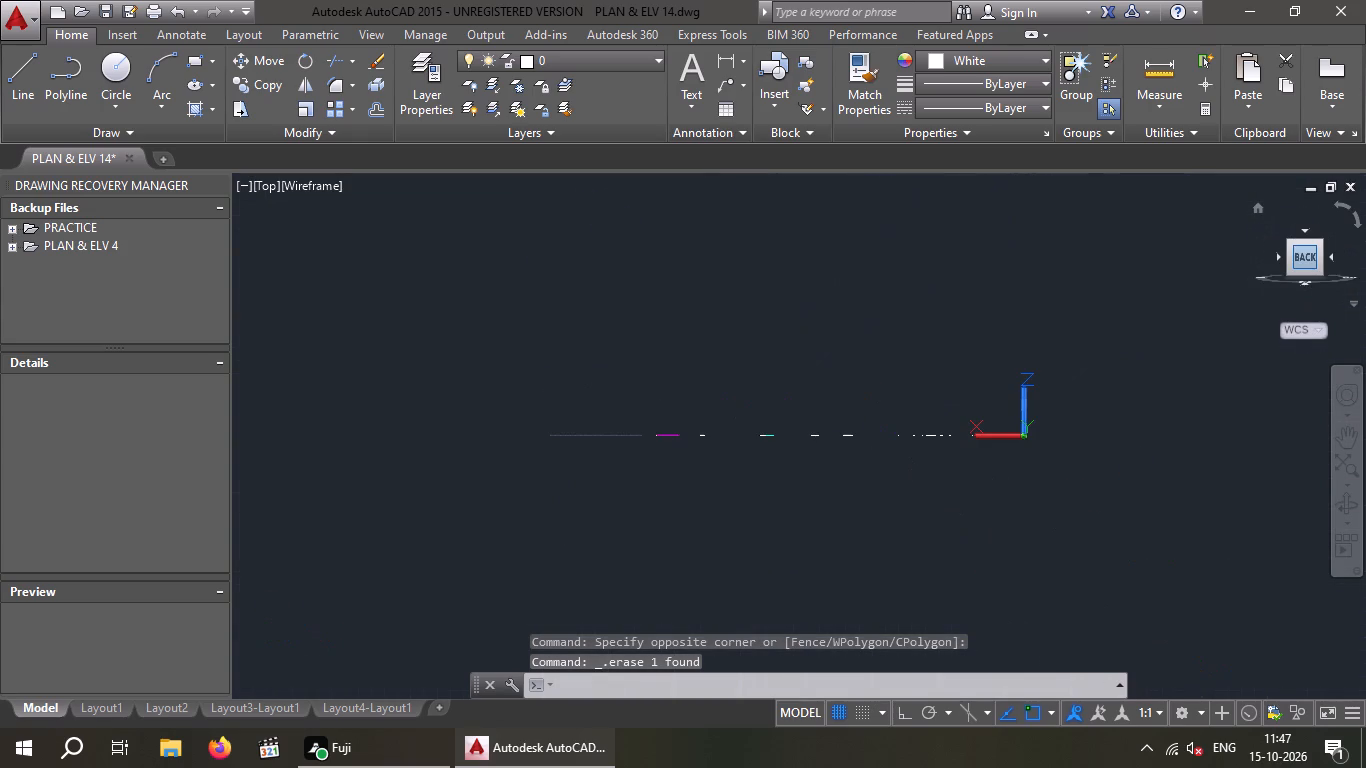
scroll(872, 446, "up", 3)
scroll(878, 435, "down", 1)
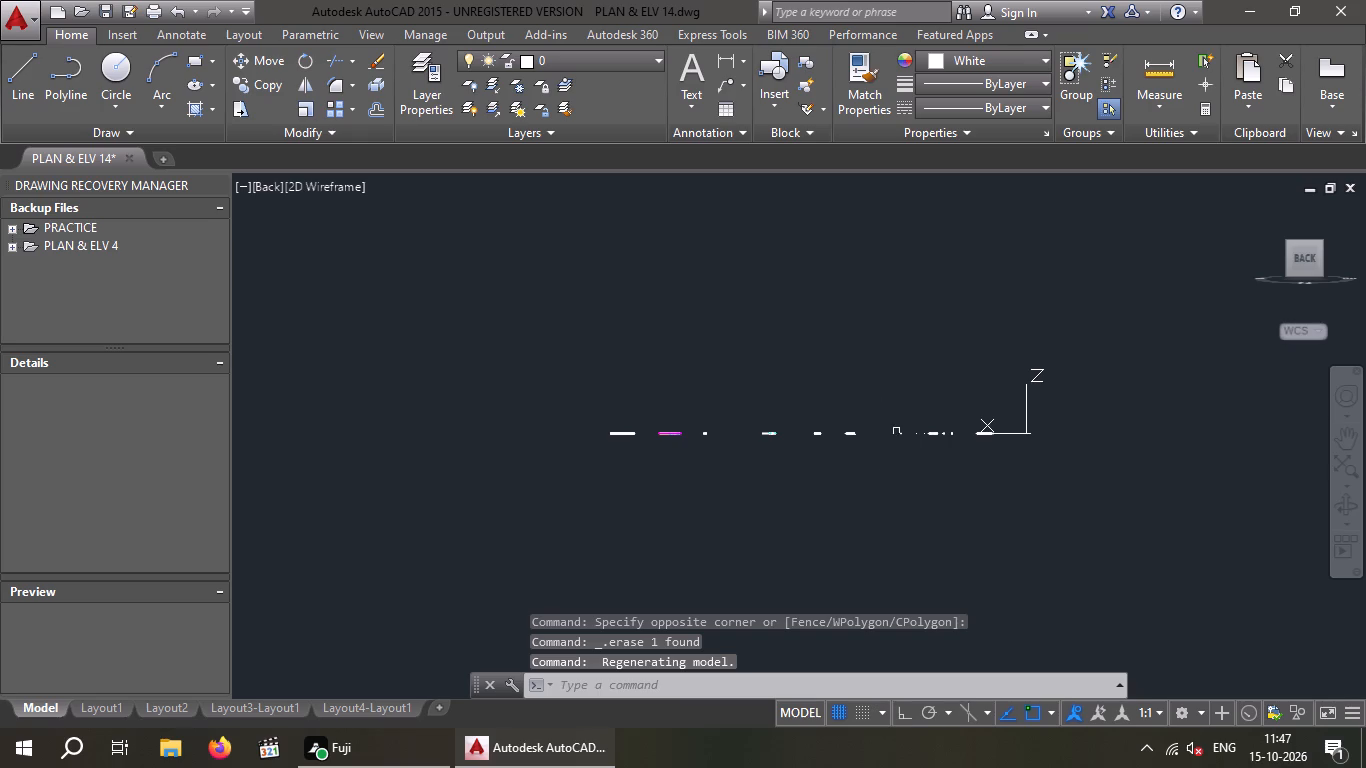
left_click(1276, 255)
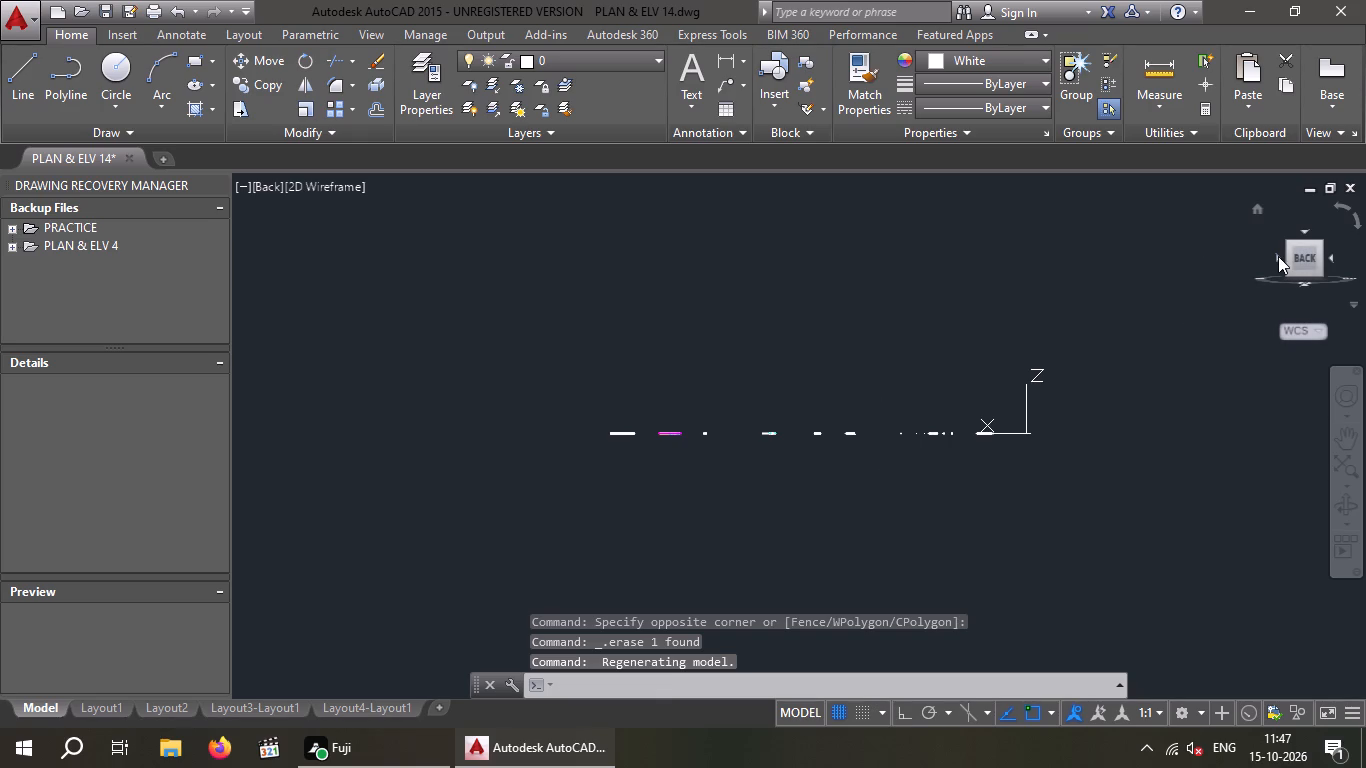
left_click(1278, 256)
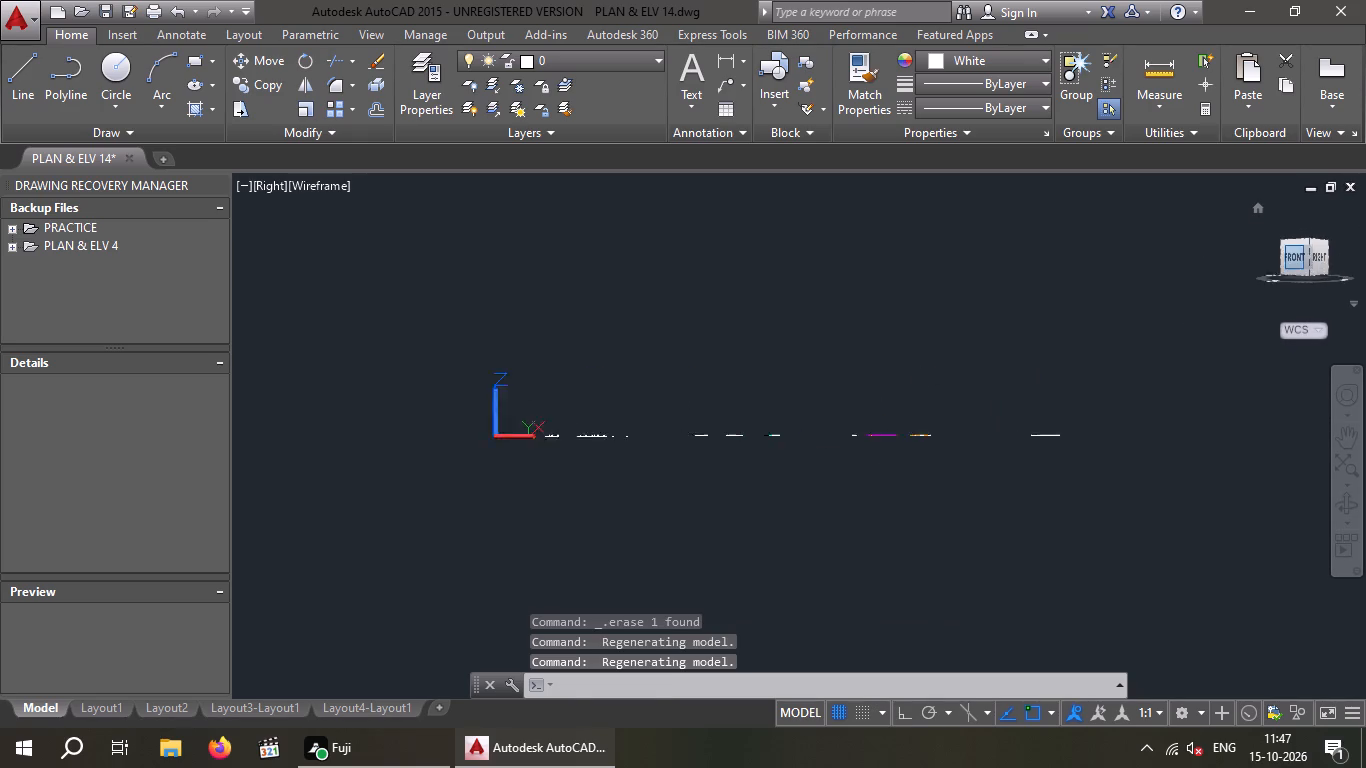
left_click(1302, 228)
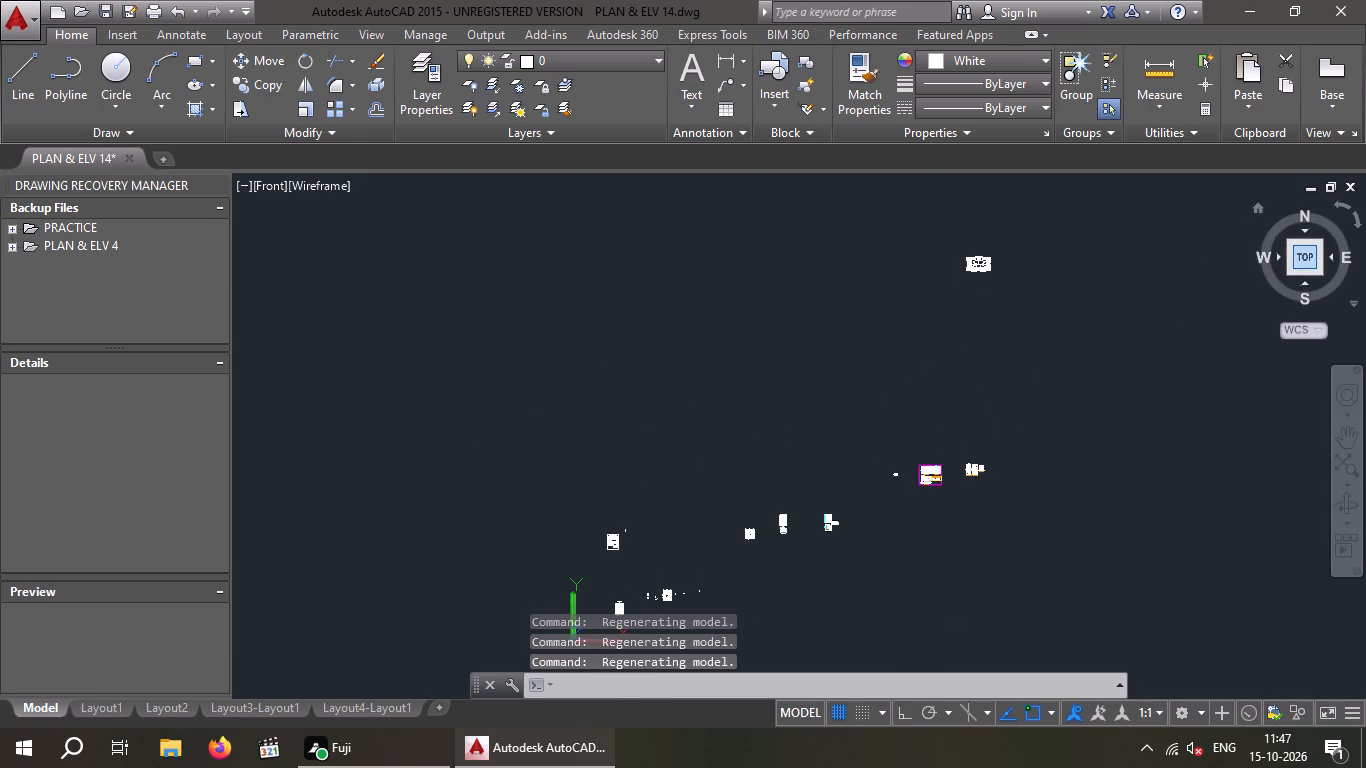
middle_click_drag(1003, 355, 866, 405)
scroll(981, 257, "up", 6)
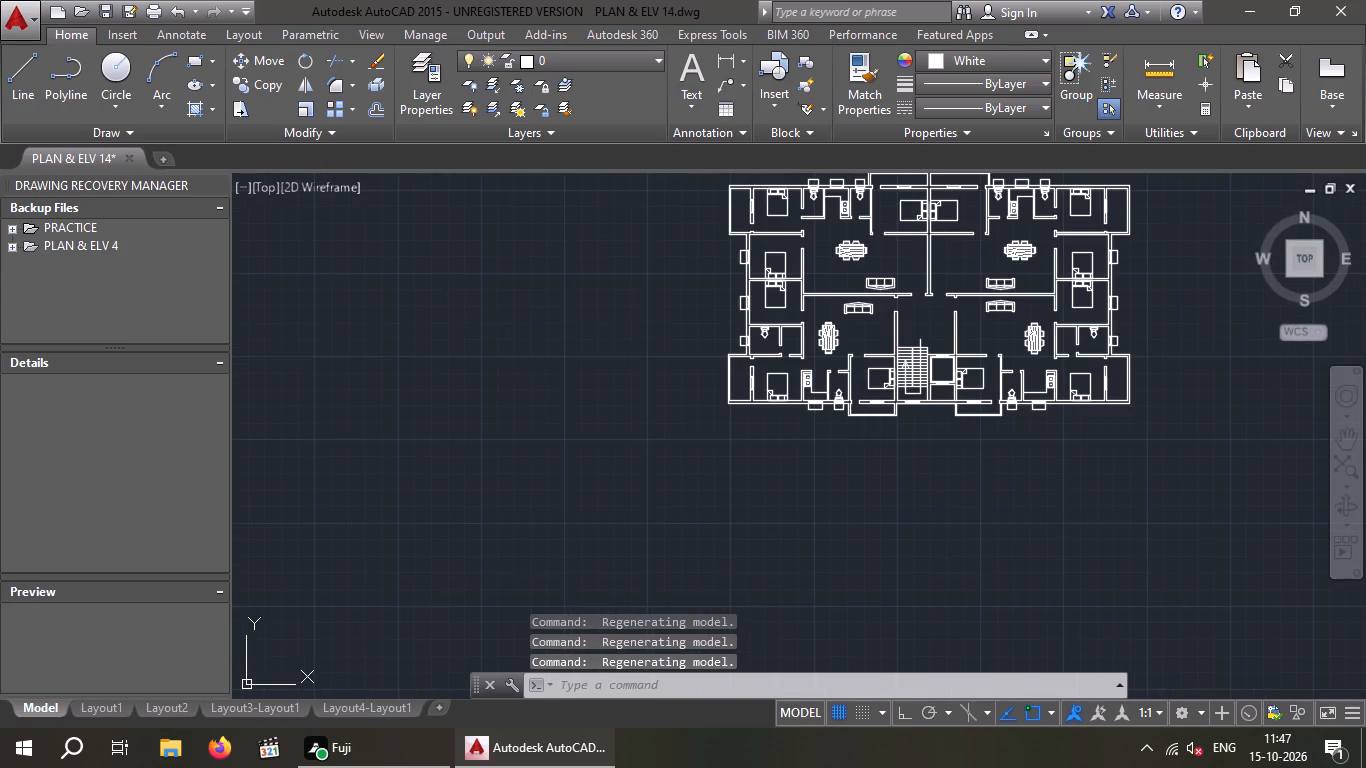
middle_click_drag(981, 295, 802, 423)
scroll(790, 426, "up", 2)
middle_click_drag(789, 420, 765, 374)
scroll(767, 363, "down", 1)
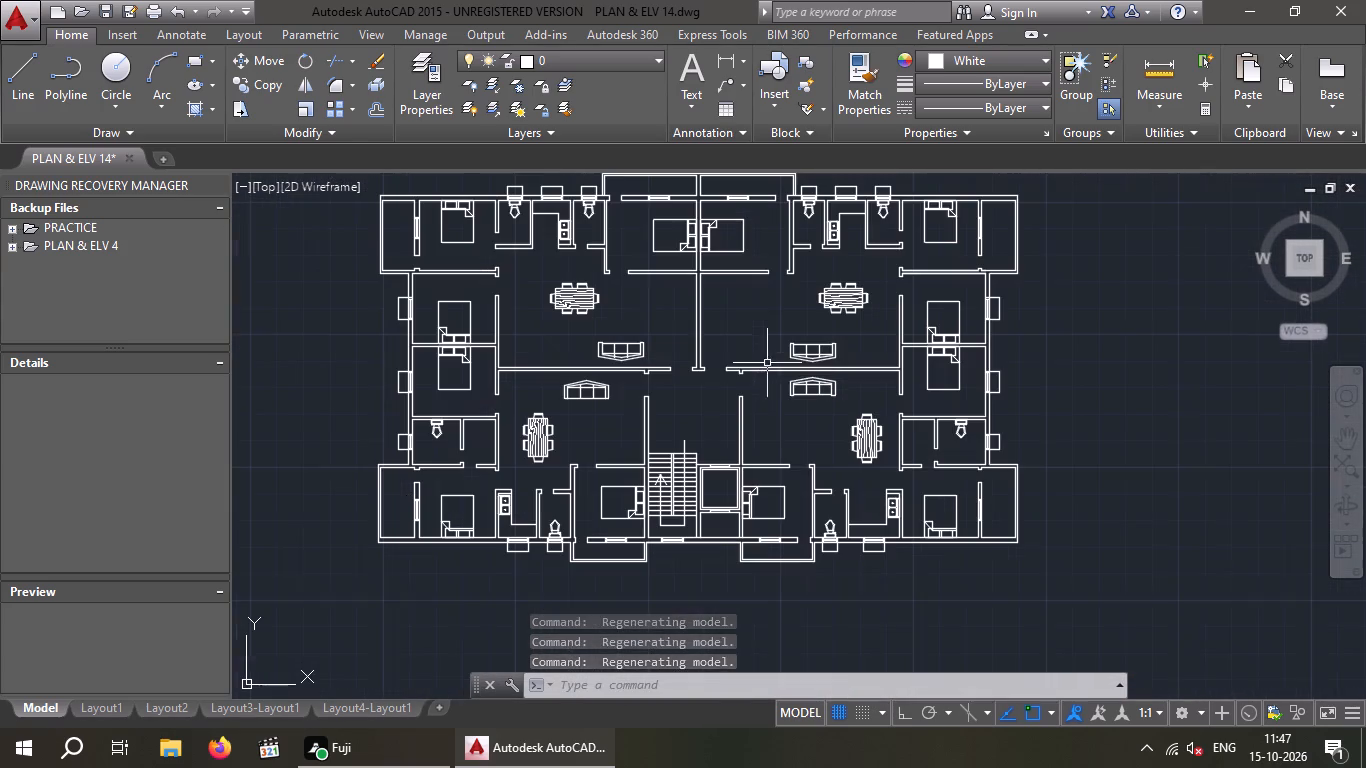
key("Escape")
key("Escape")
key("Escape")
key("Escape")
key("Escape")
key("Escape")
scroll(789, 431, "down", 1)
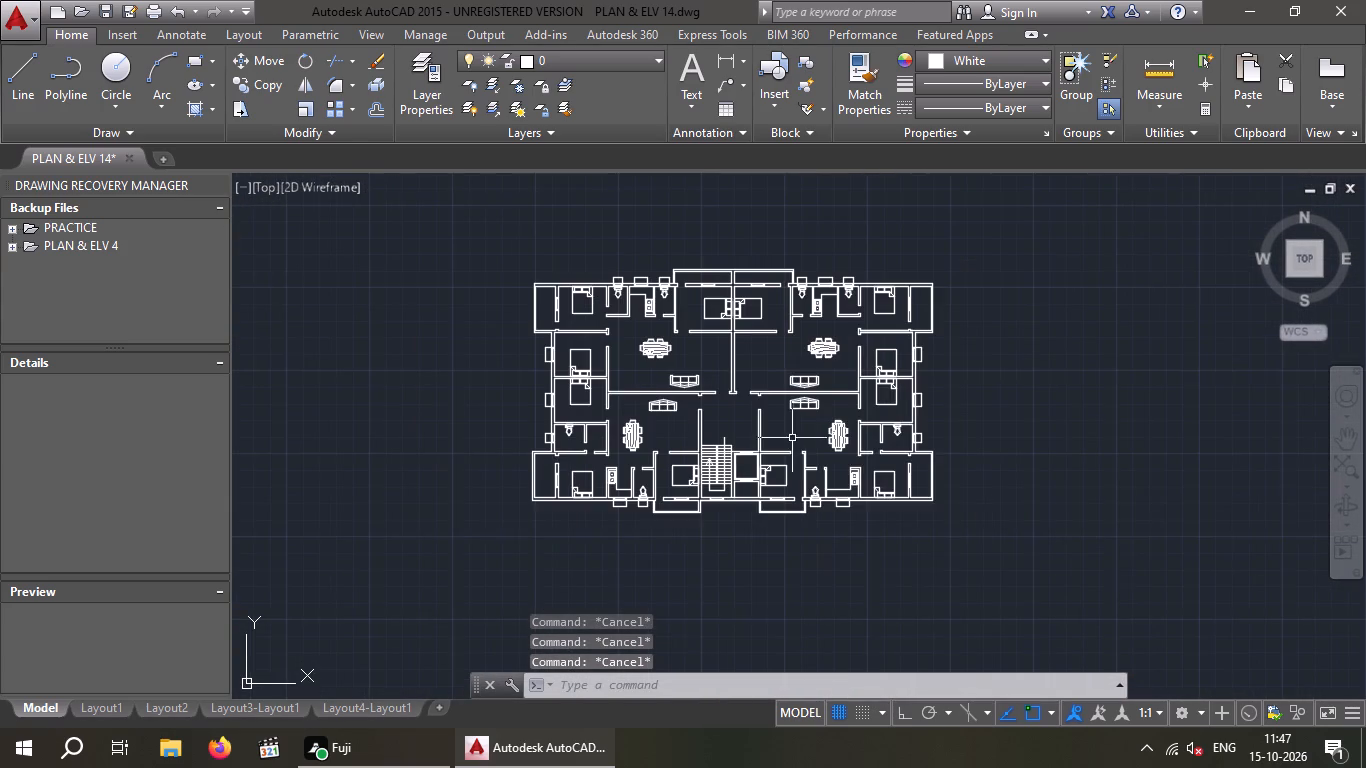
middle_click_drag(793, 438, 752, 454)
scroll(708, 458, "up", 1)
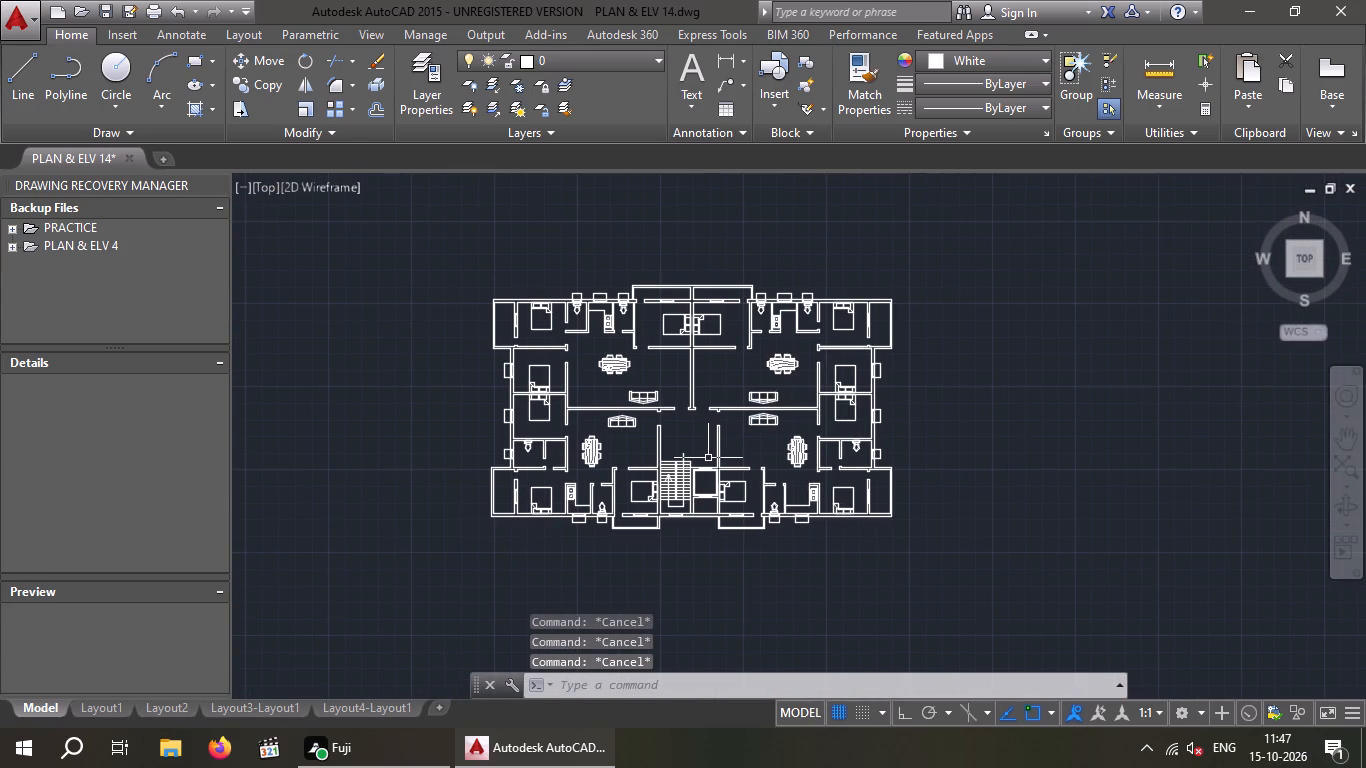
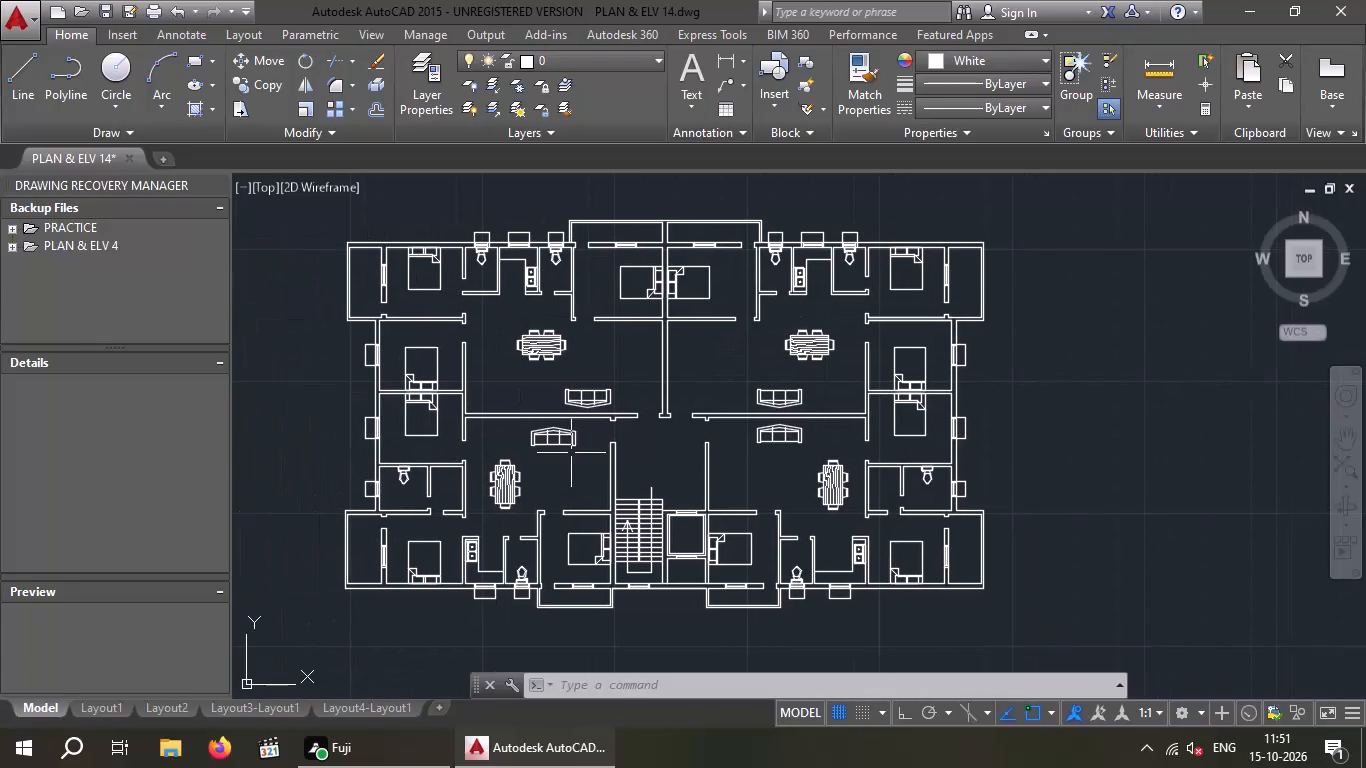
Copy the W label beside the first floor plan's east window to the southwest corner bedroom's balcony window in the apartment plan.
key("Escape")
key("Escape")
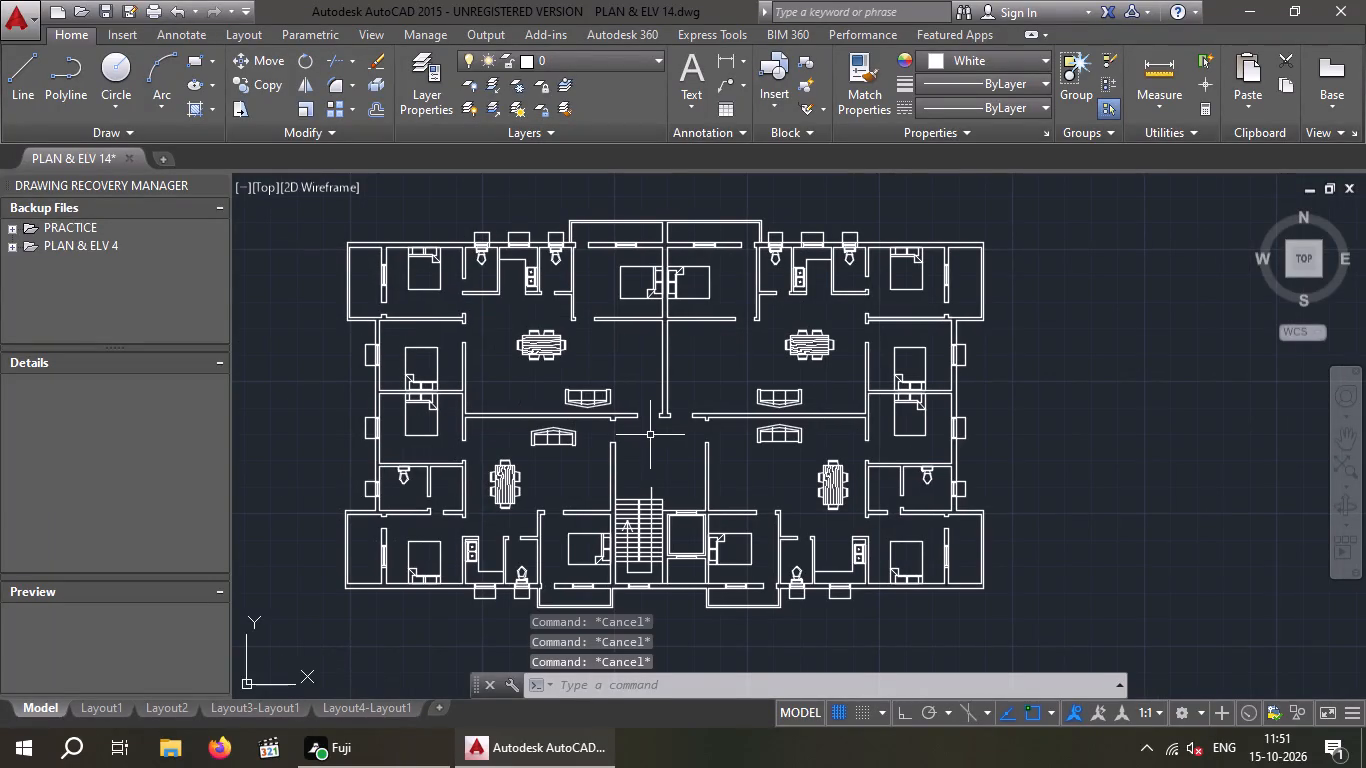
middle_click_drag(682, 402, 722, 371)
scroll(657, 408, "down", 4)
middle_click_drag(559, 455, 622, 417)
scroll(652, 376, "down", 3)
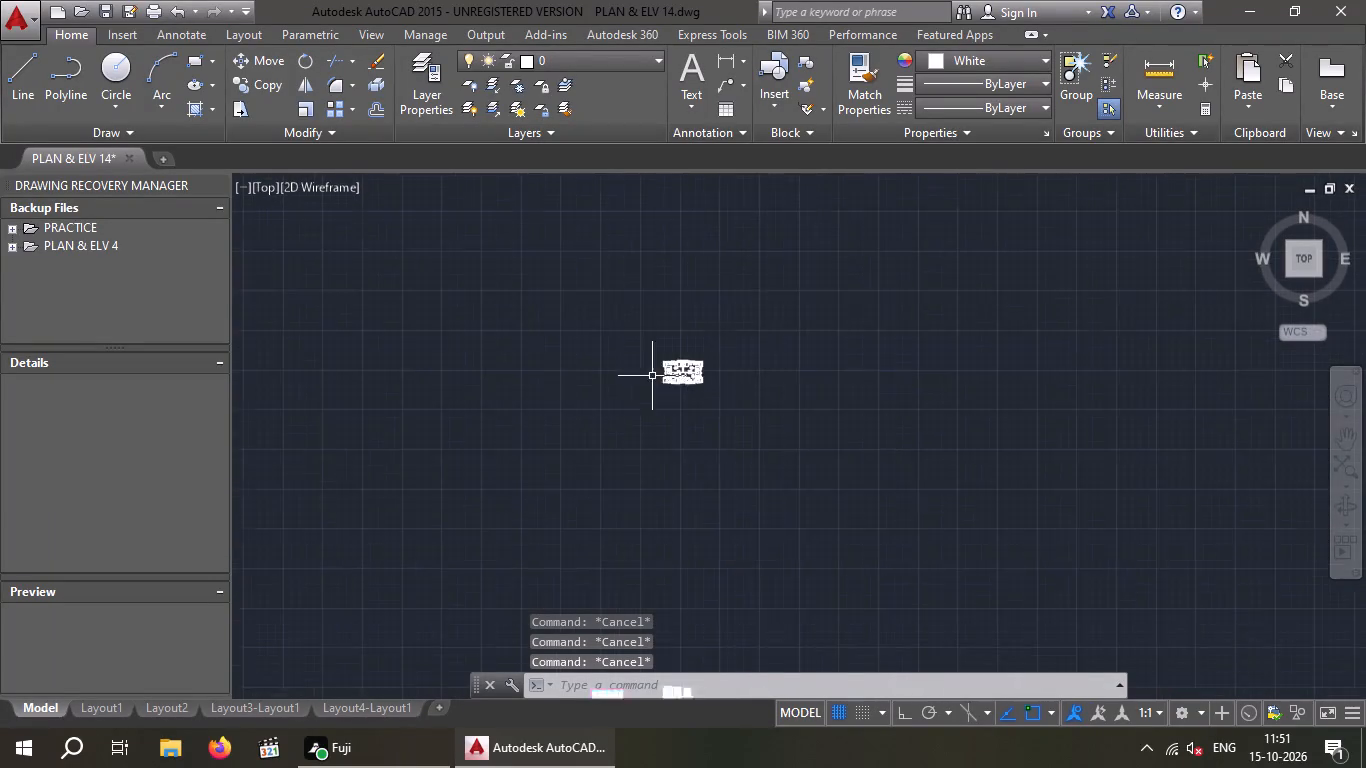
middle_click(717, 339)
scroll(619, 604, "up", 8)
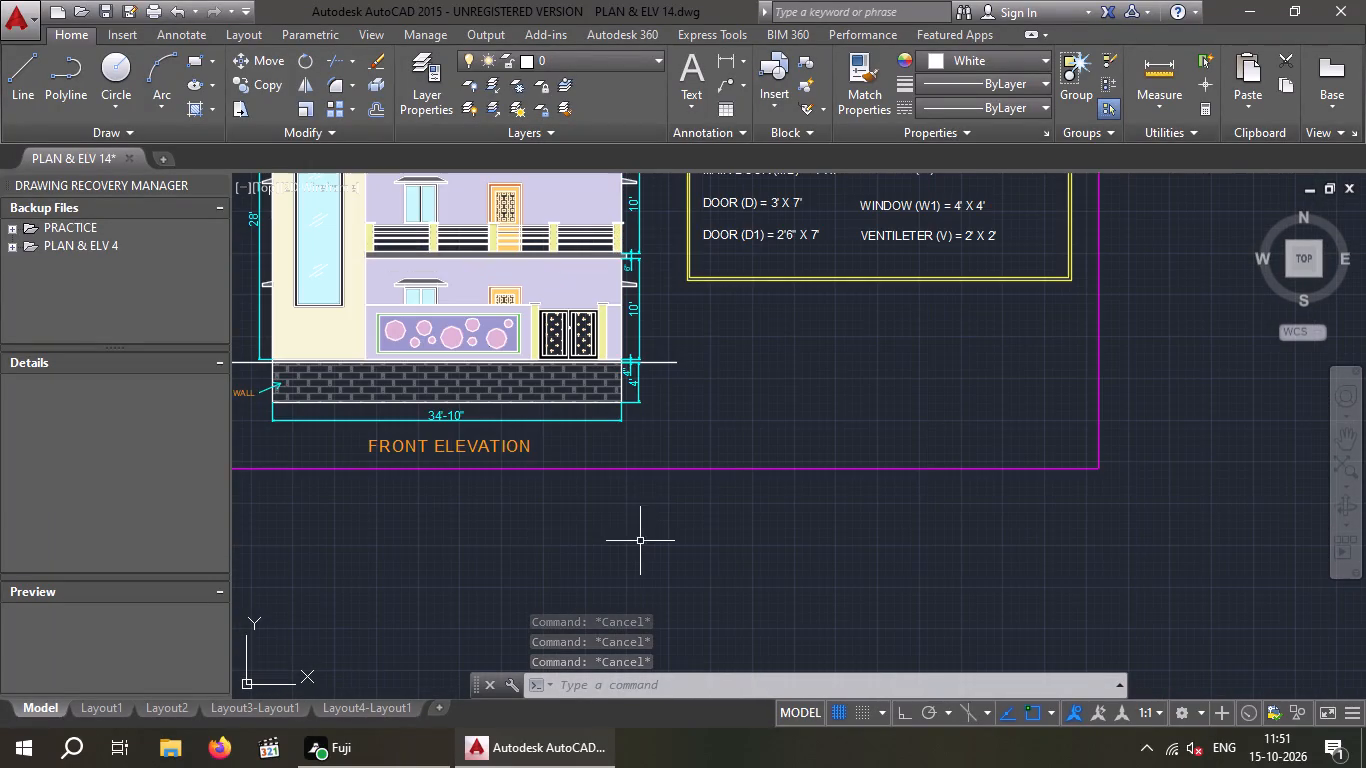
middle_click_drag(613, 587, 544, 713)
scroll(544, 713, "down", 1)
scroll(638, 513, "down", 1)
middle_click_drag(635, 525, 516, 663)
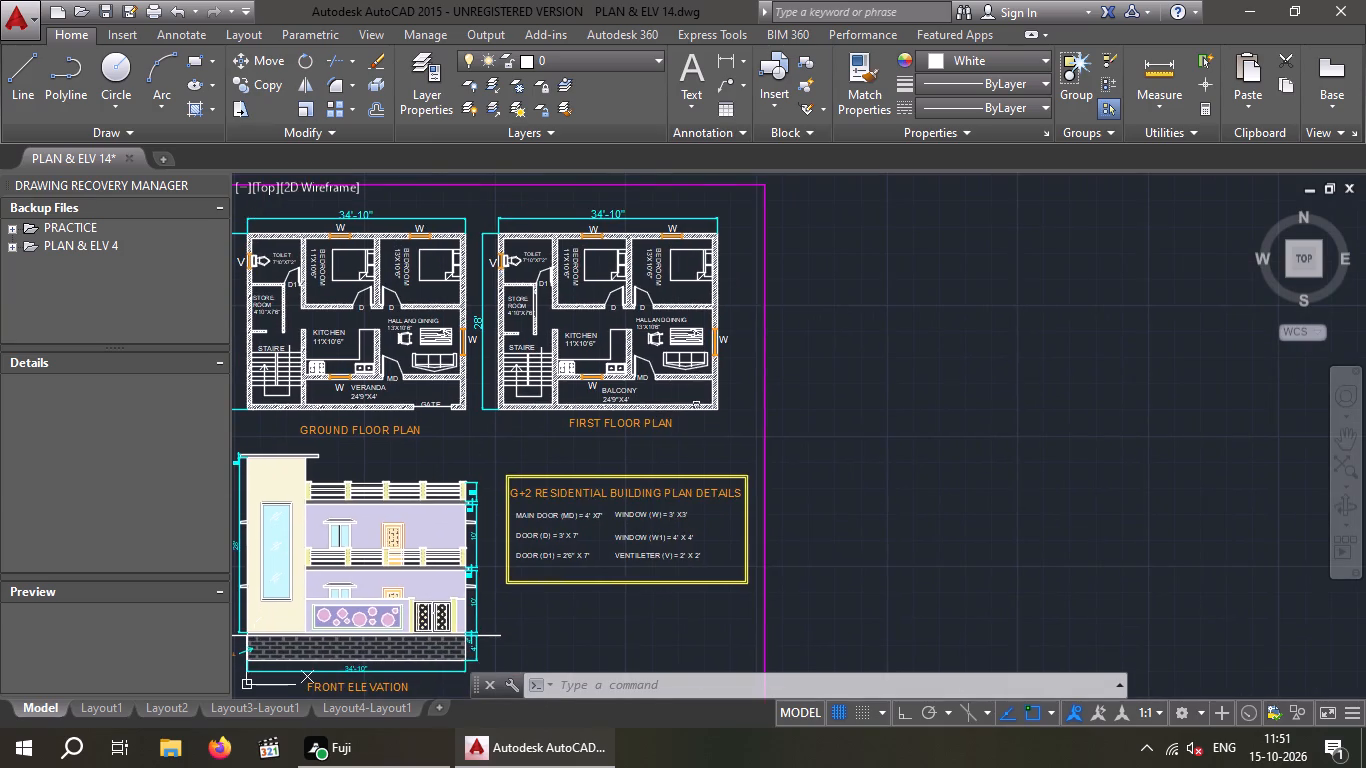
scroll(721, 376, "up", 4)
middle_click_drag(729, 360, 688, 517)
left_click_drag(767, 309, 708, 348)
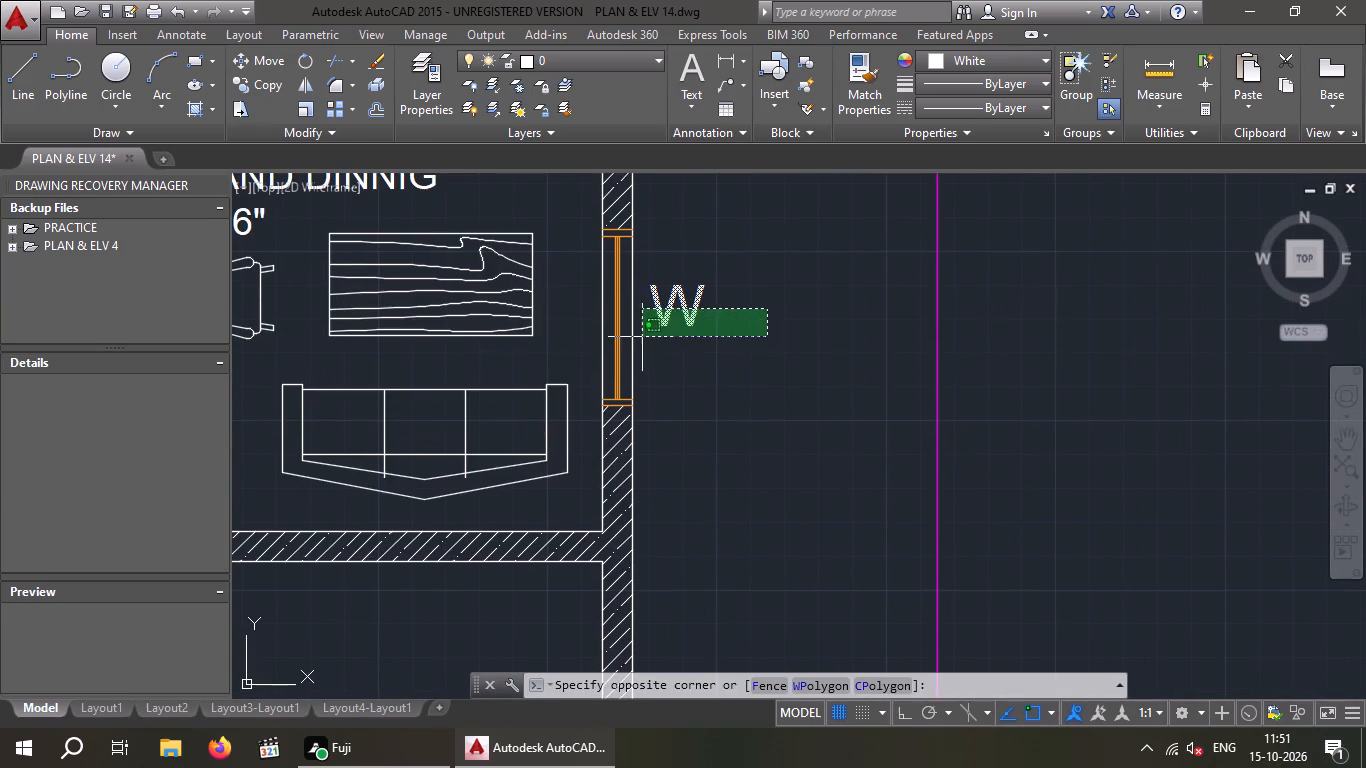
left_click(643, 336)
left_click(261, 85)
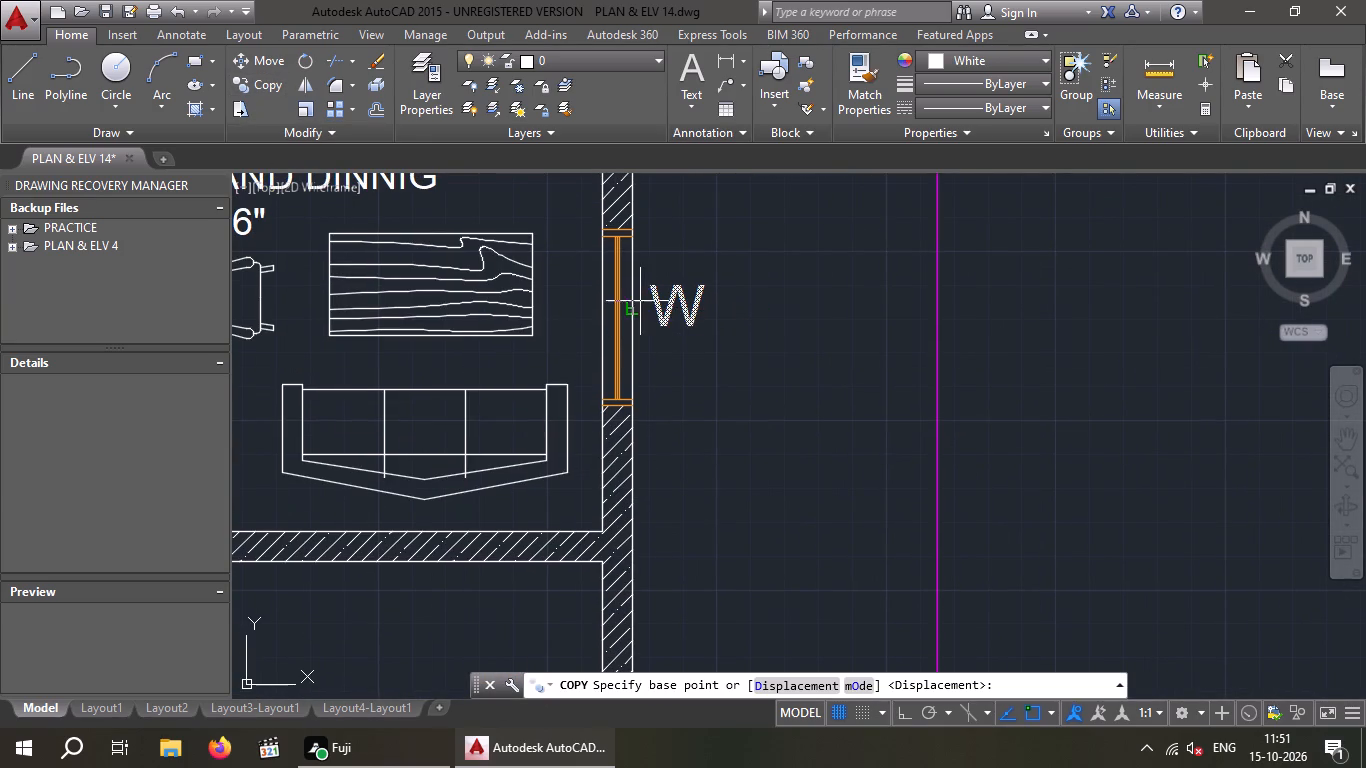
left_click(666, 326)
scroll(661, 333, "down", 6)
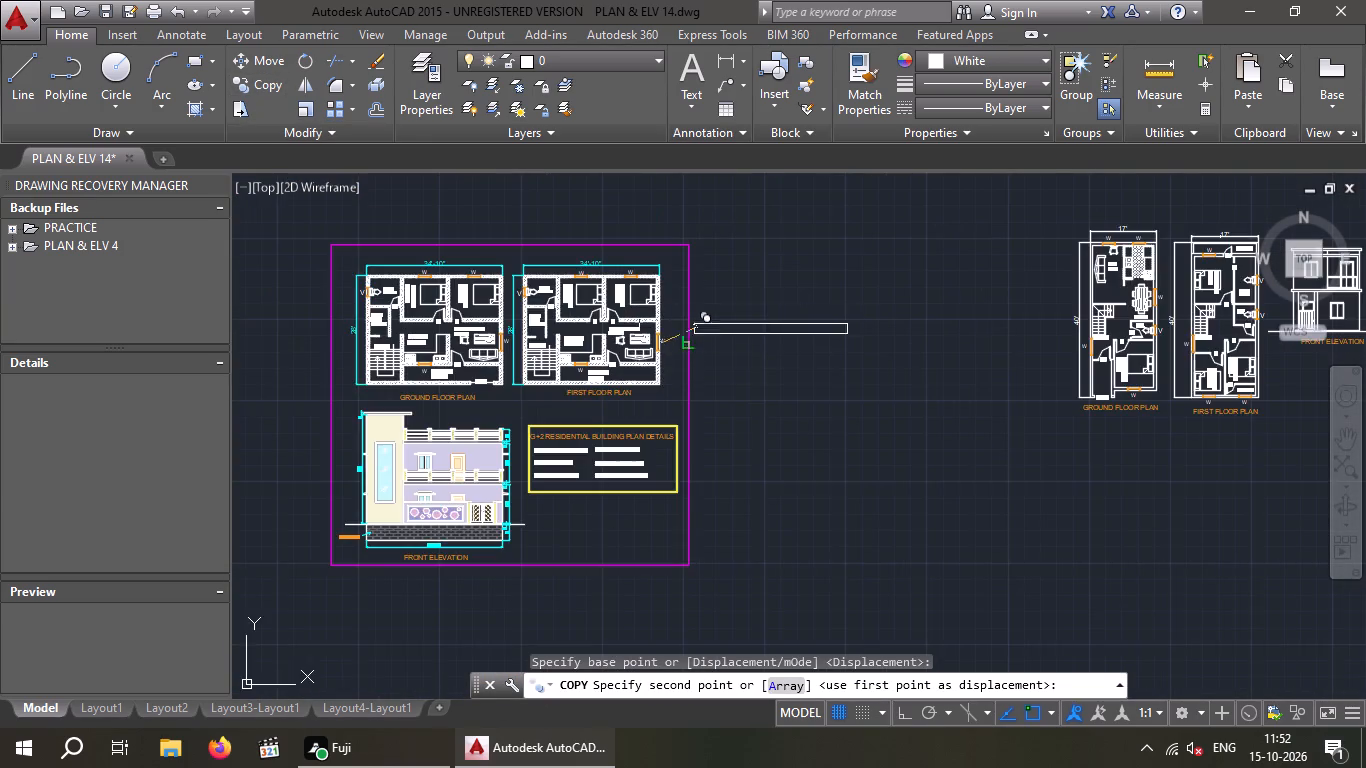
scroll(705, 314, "down", 1)
middle_click_drag(705, 314, 565, 678)
scroll(573, 664, "down", 1)
scroll(626, 438, "down", 4)
middle_click_drag(619, 403, 567, 744)
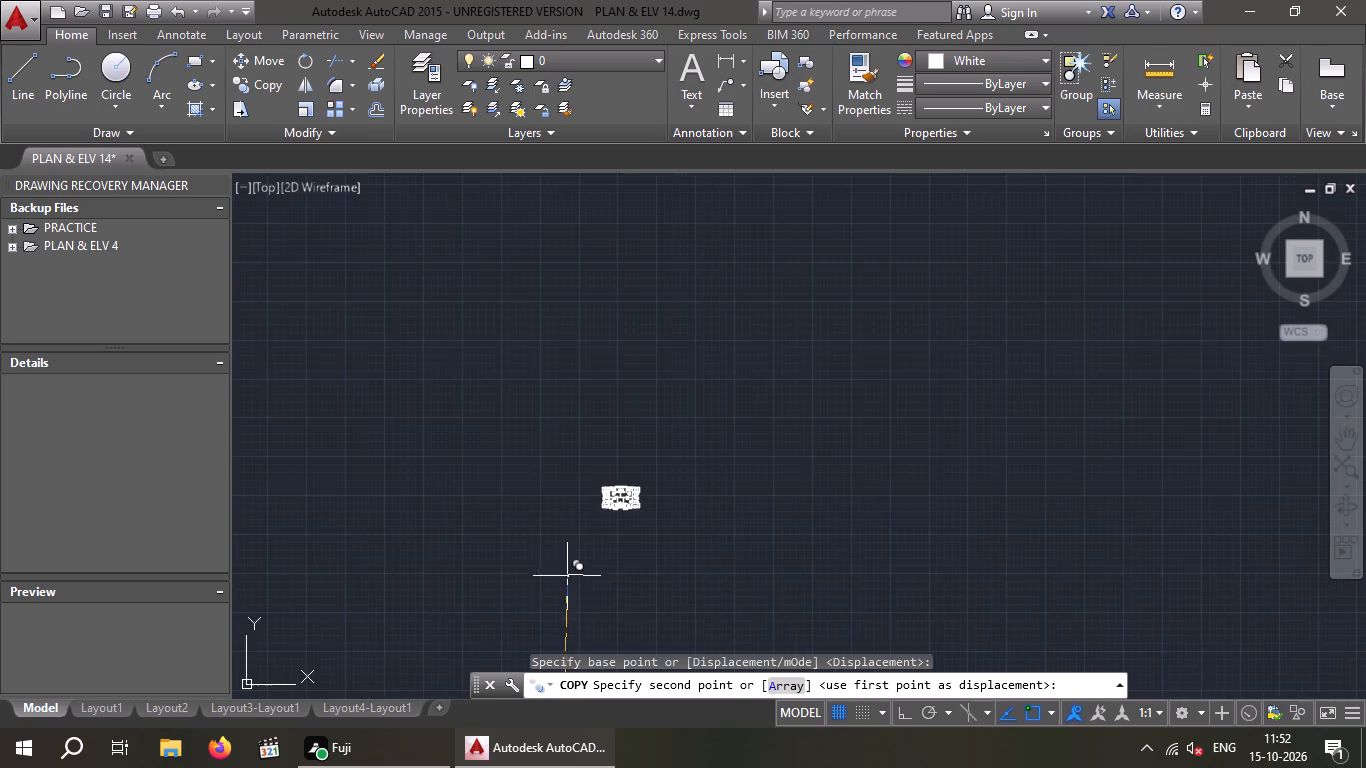
scroll(607, 535, "up", 5)
middle_click_drag(594, 493, 581, 696)
scroll(566, 520, "up", 2)
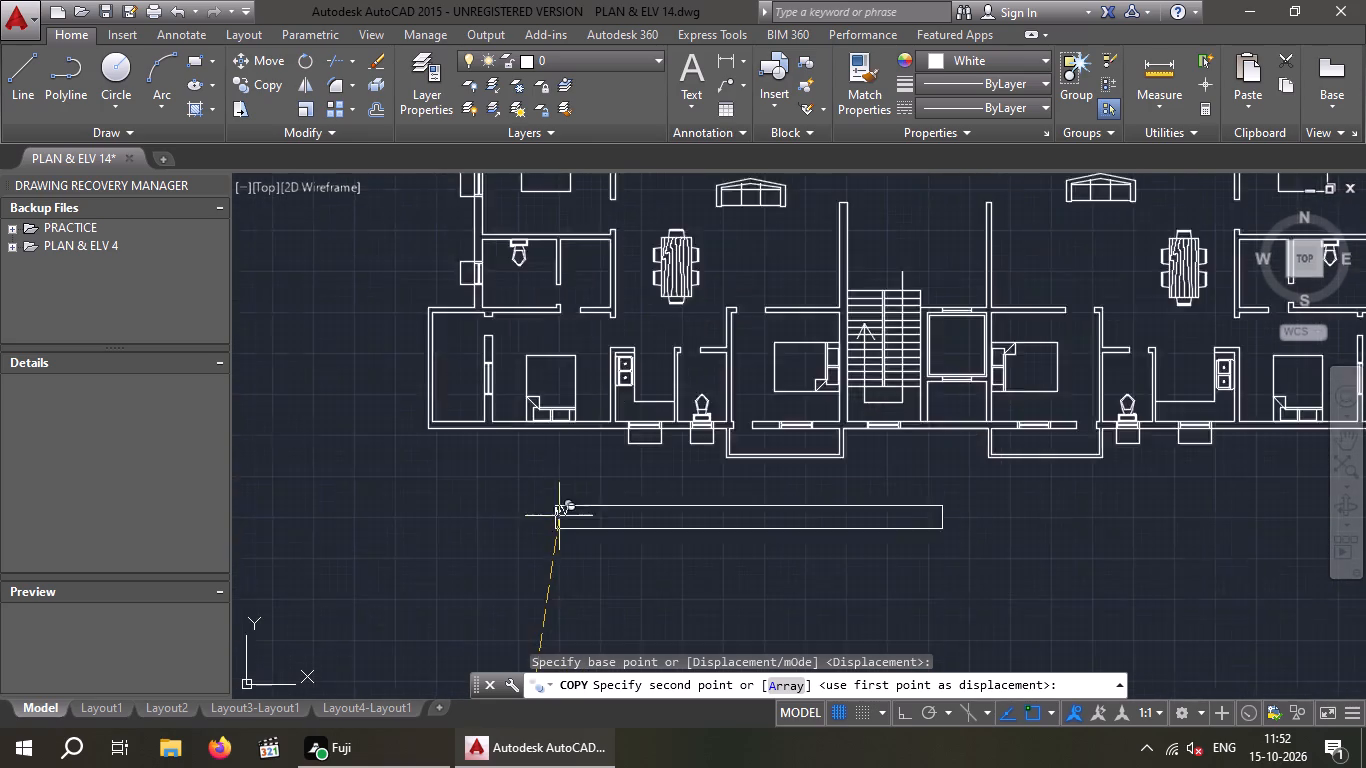
scroll(559, 516, "up", 1)
middle_click_drag(396, 390, 399, 451)
scroll(404, 358, "up", 2)
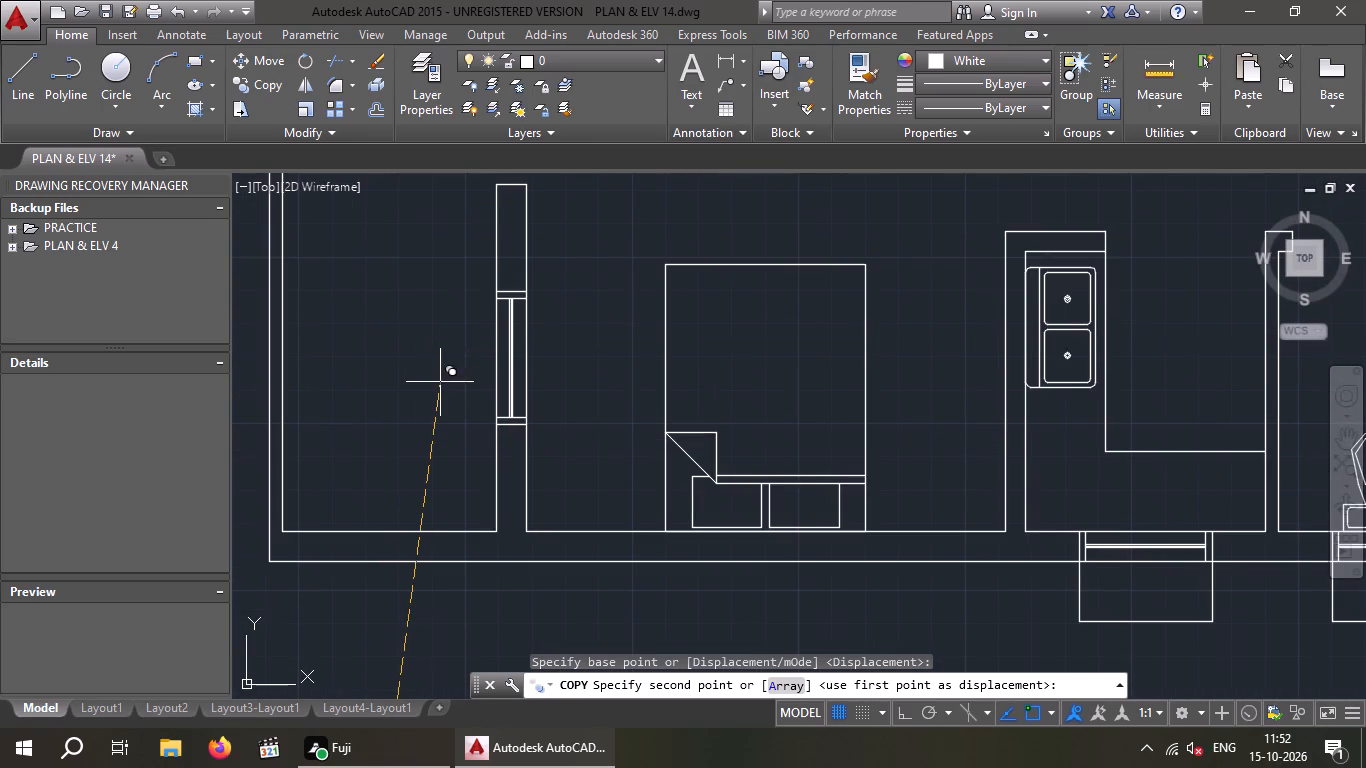
left_click(442, 383)
Place W label copies at the southwest apartment's kitchen window, its balcony bedroom window and the staircase window along the south wall.
scroll(451, 432, "down", 1)
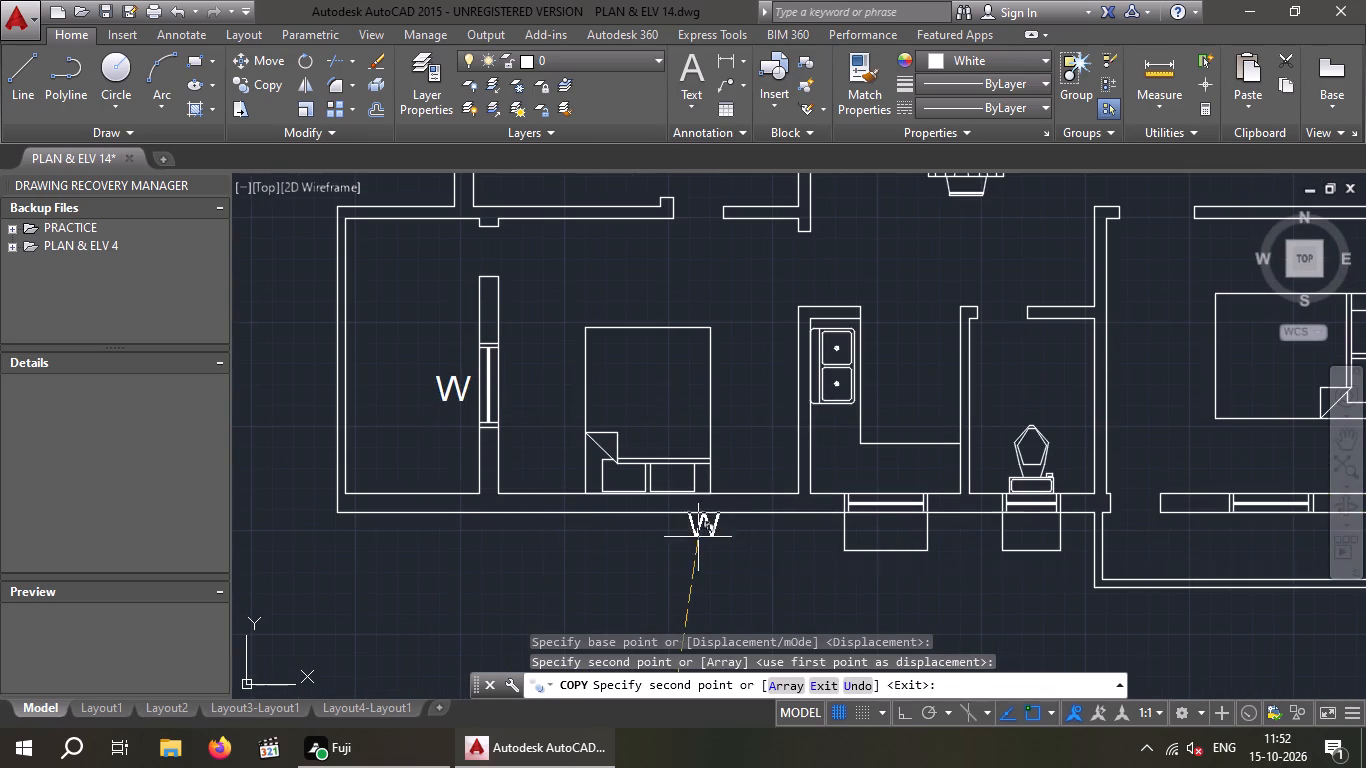
scroll(881, 551, "up", 4)
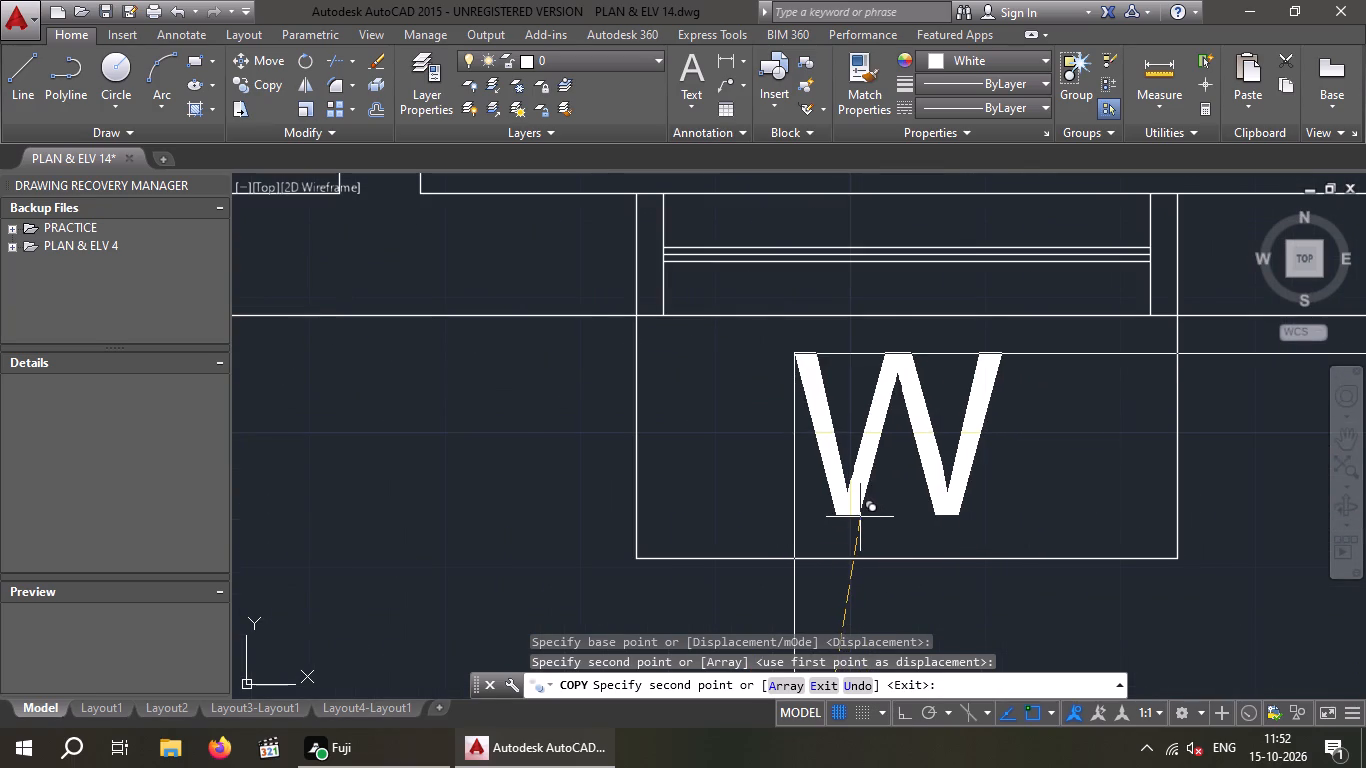
left_click(860, 517)
scroll(866, 518, "down", 4)
middle_click_drag(930, 561, 675, 571)
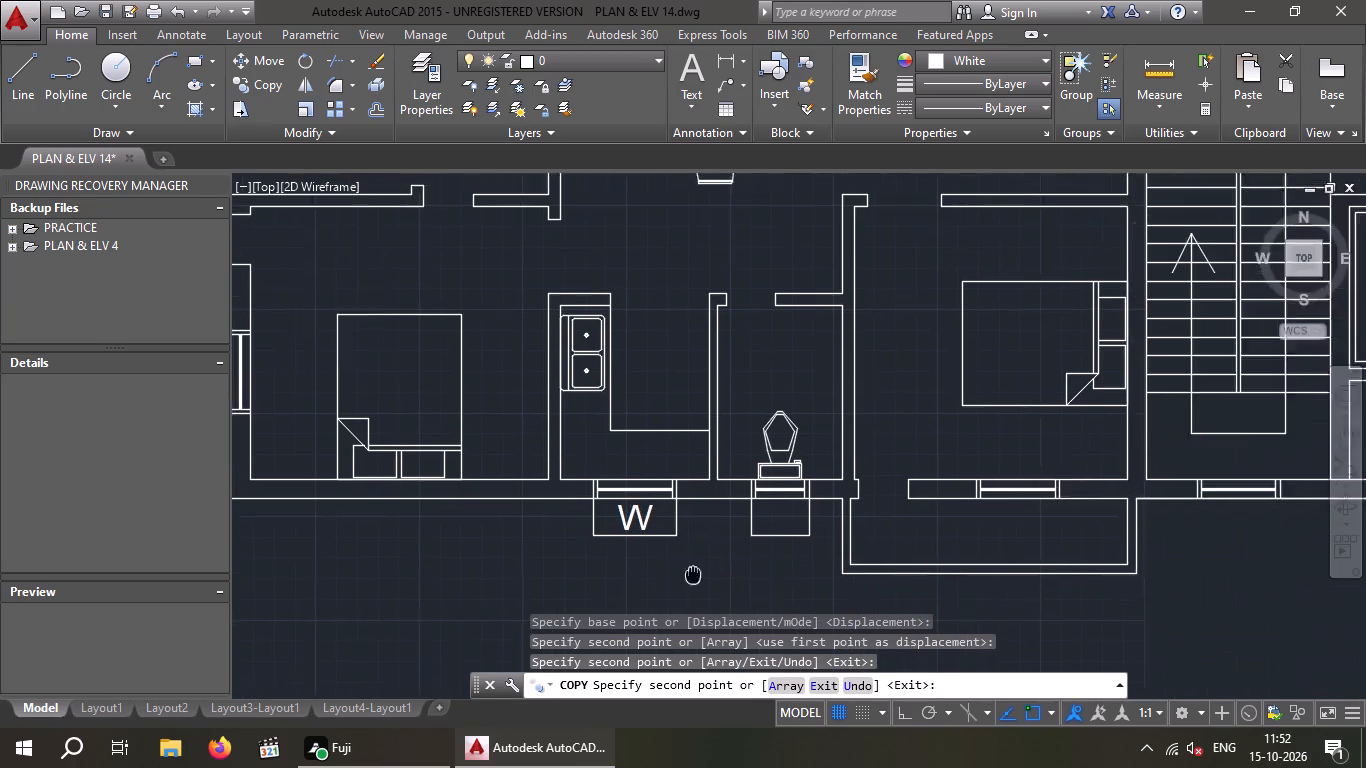
middle_click_drag(675, 571, 448, 533)
scroll(776, 503, "up", 2)
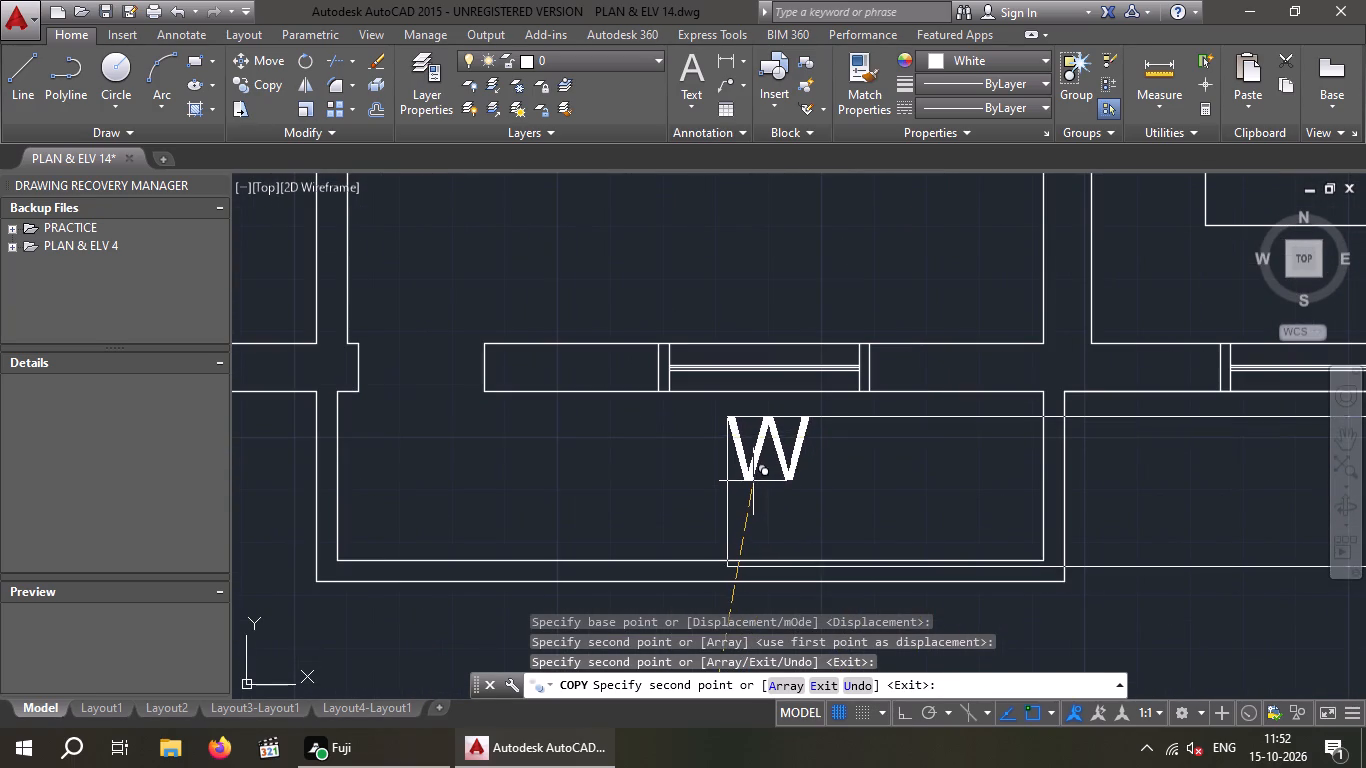
left_click(753, 480)
scroll(1142, 512, "down", 1)
middle_click_drag(1142, 511, 596, 550)
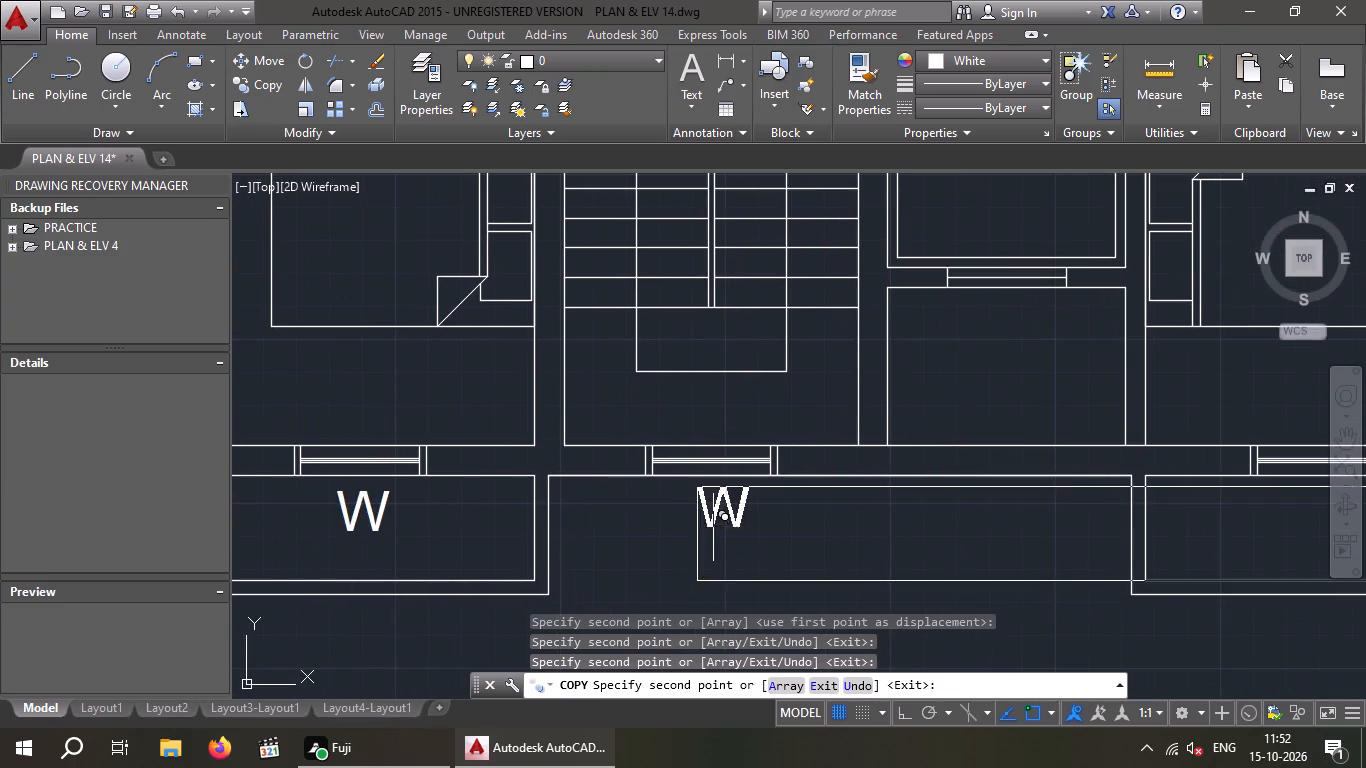
scroll(718, 527, "up", 1)
left_click(688, 544)
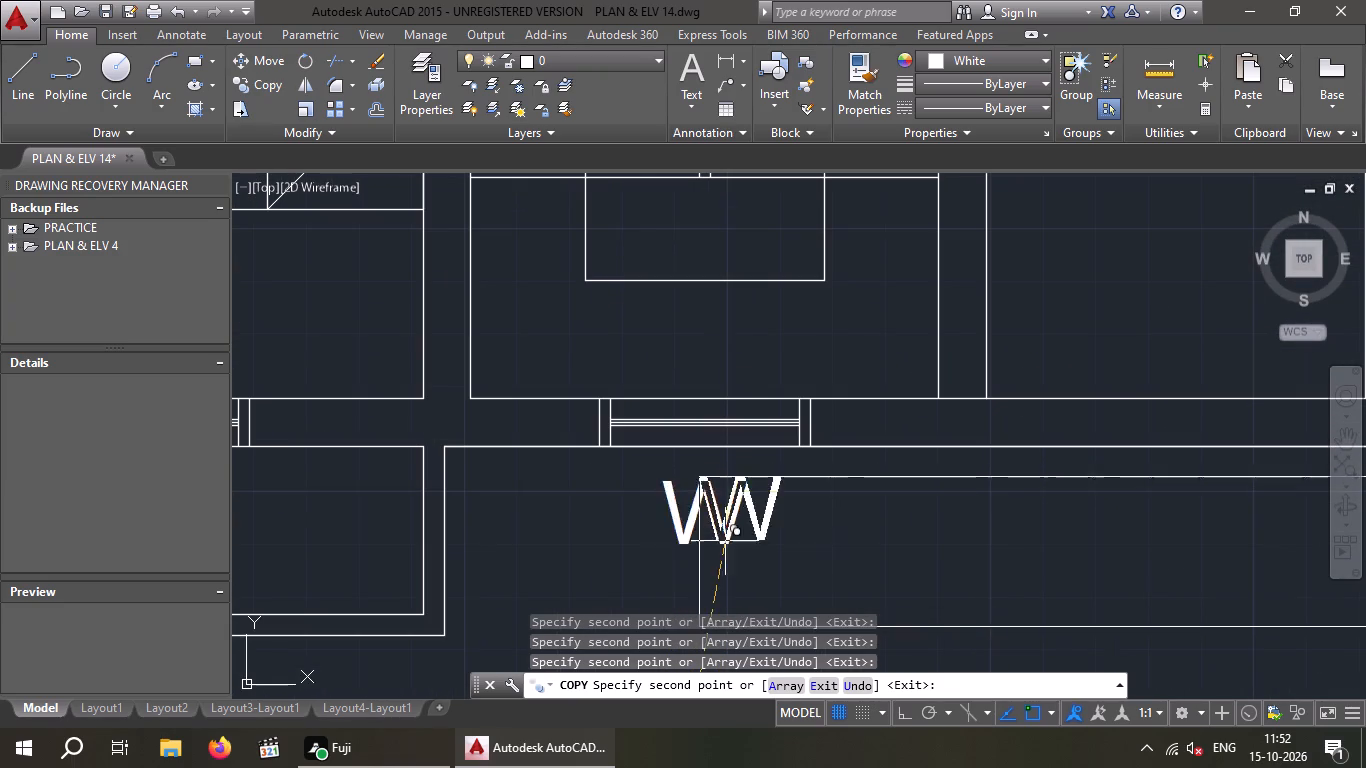
Place W label copies at the southeast apartment's bedroom and kitchen windows along the south wall.
scroll(725, 540, "down", 3)
middle_click_drag(872, 565, 705, 612)
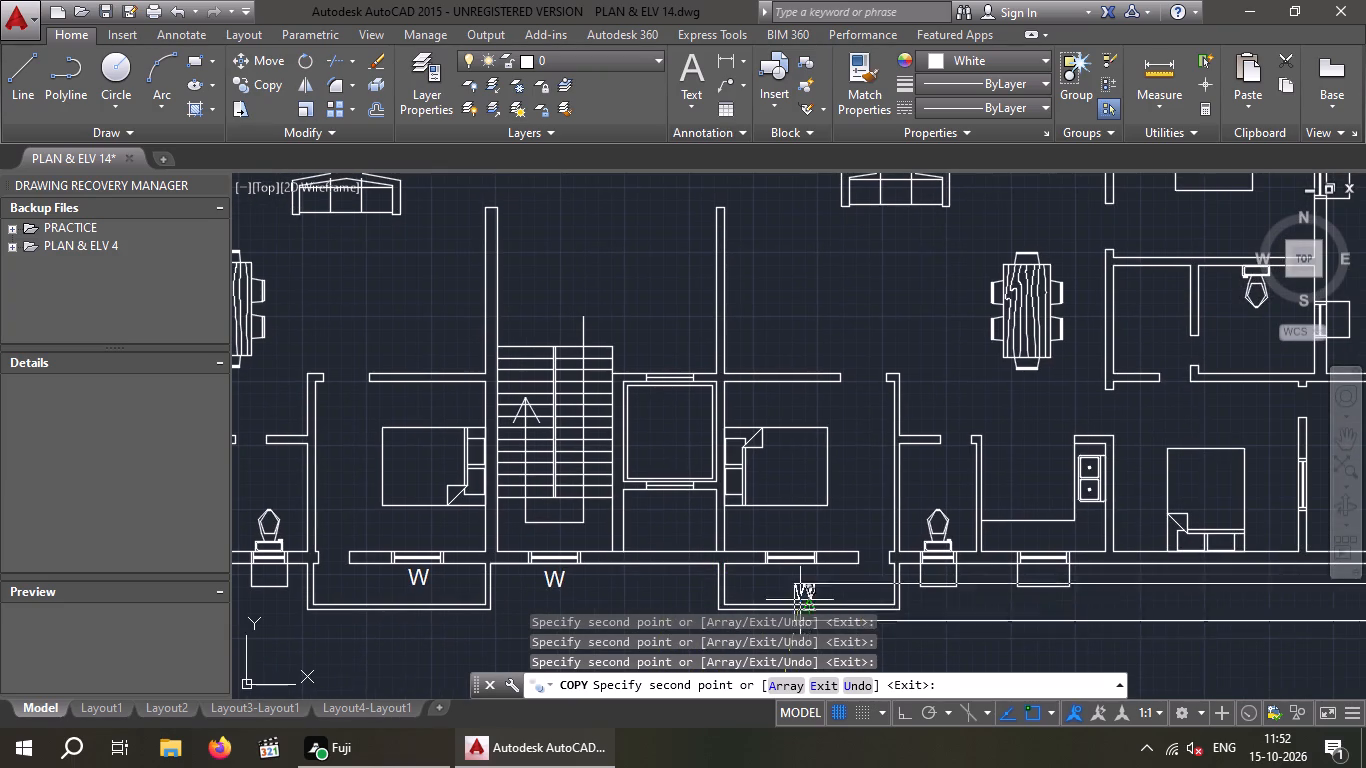
scroll(797, 595, "up", 5)
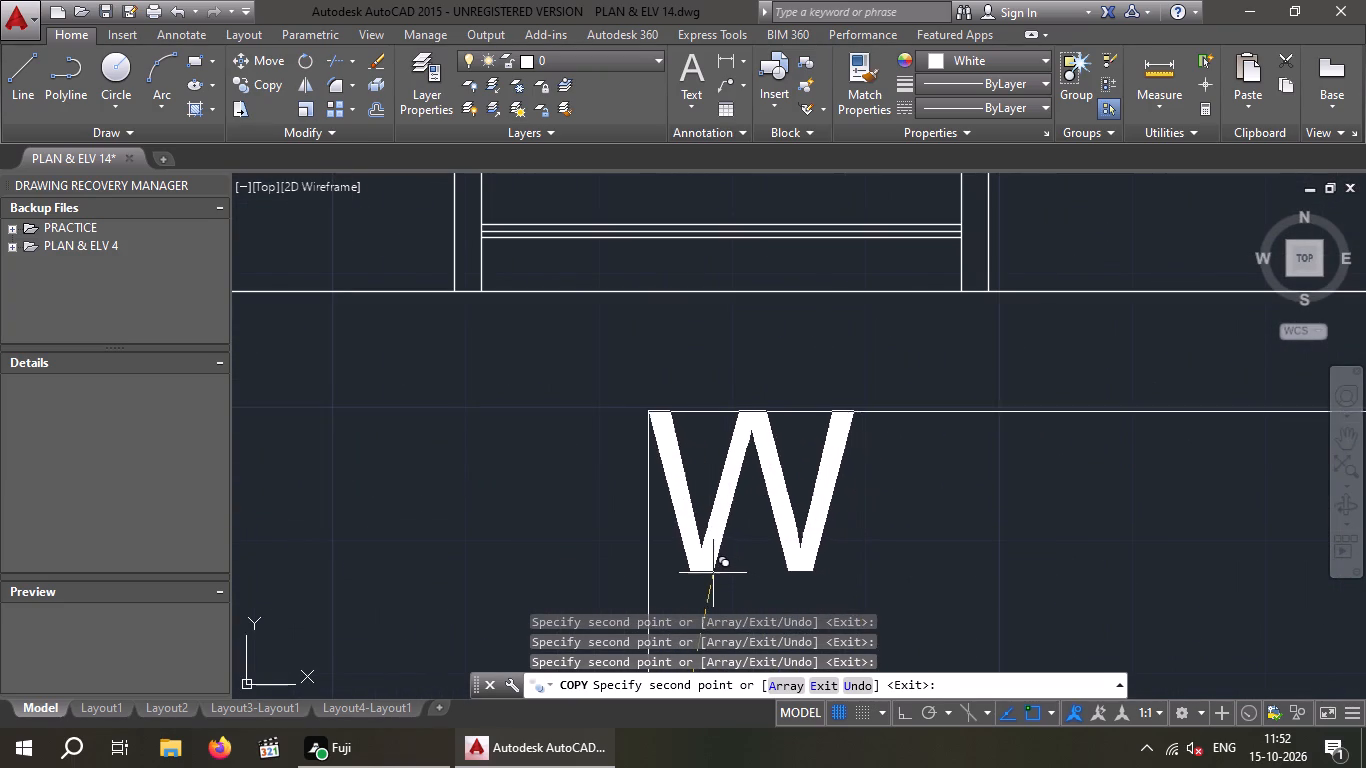
left_click(679, 551)
scroll(728, 548, "down", 4)
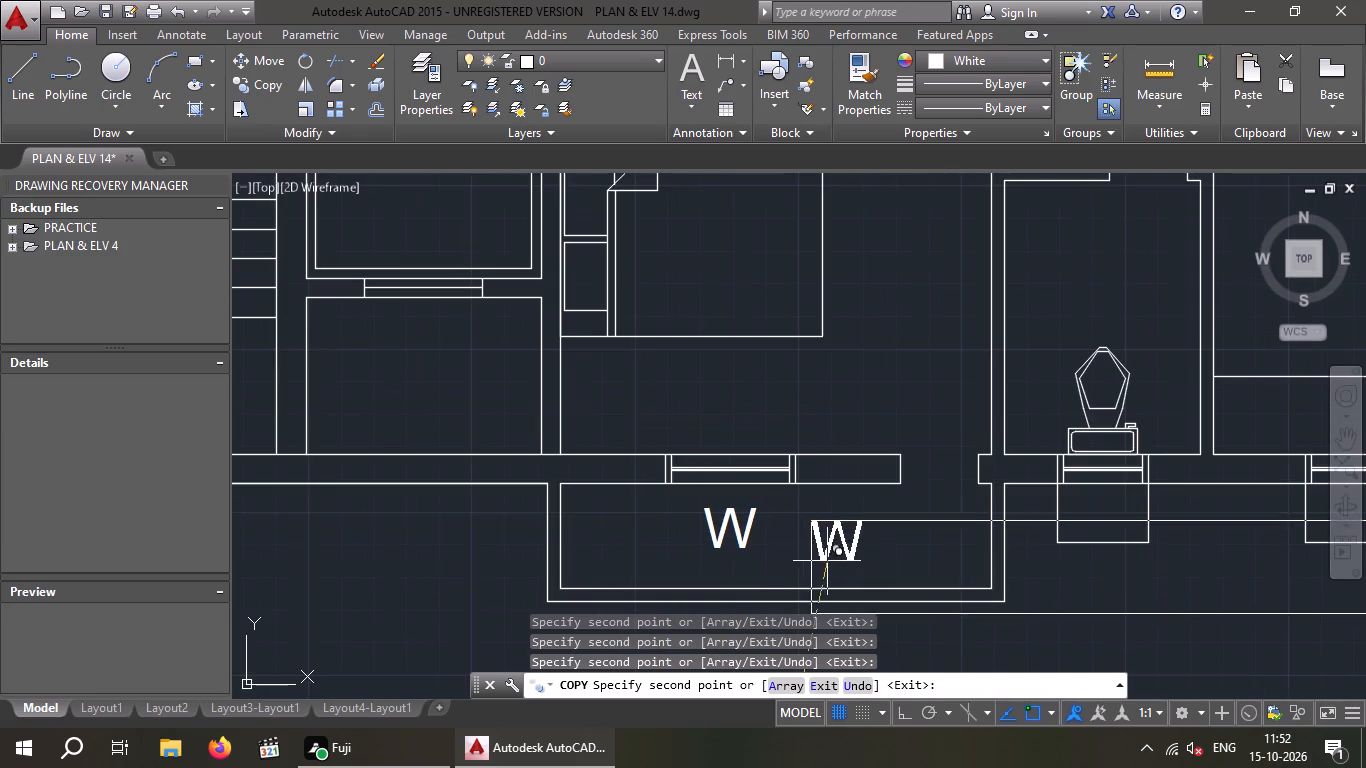
middle_click_drag(841, 562, 499, 569)
scroll(1001, 551, "up", 1)
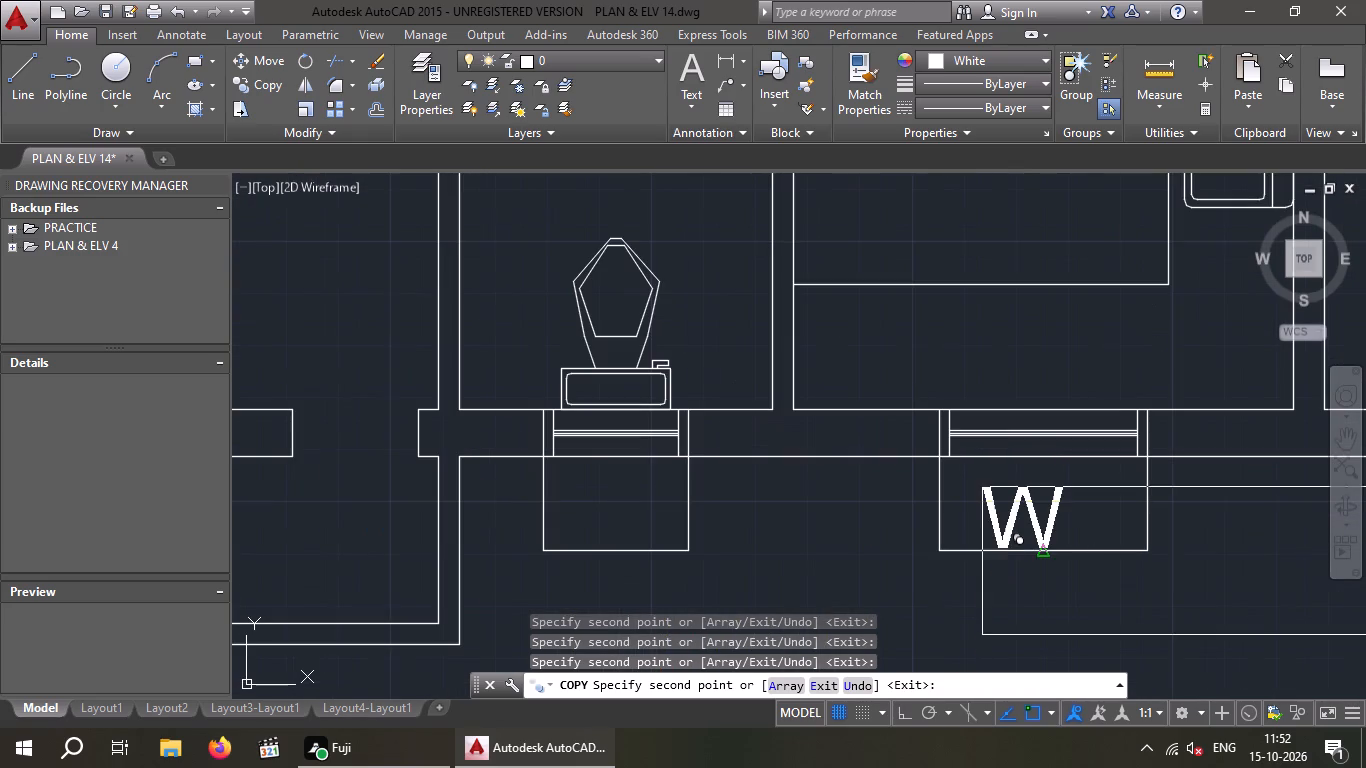
left_click(1025, 540)
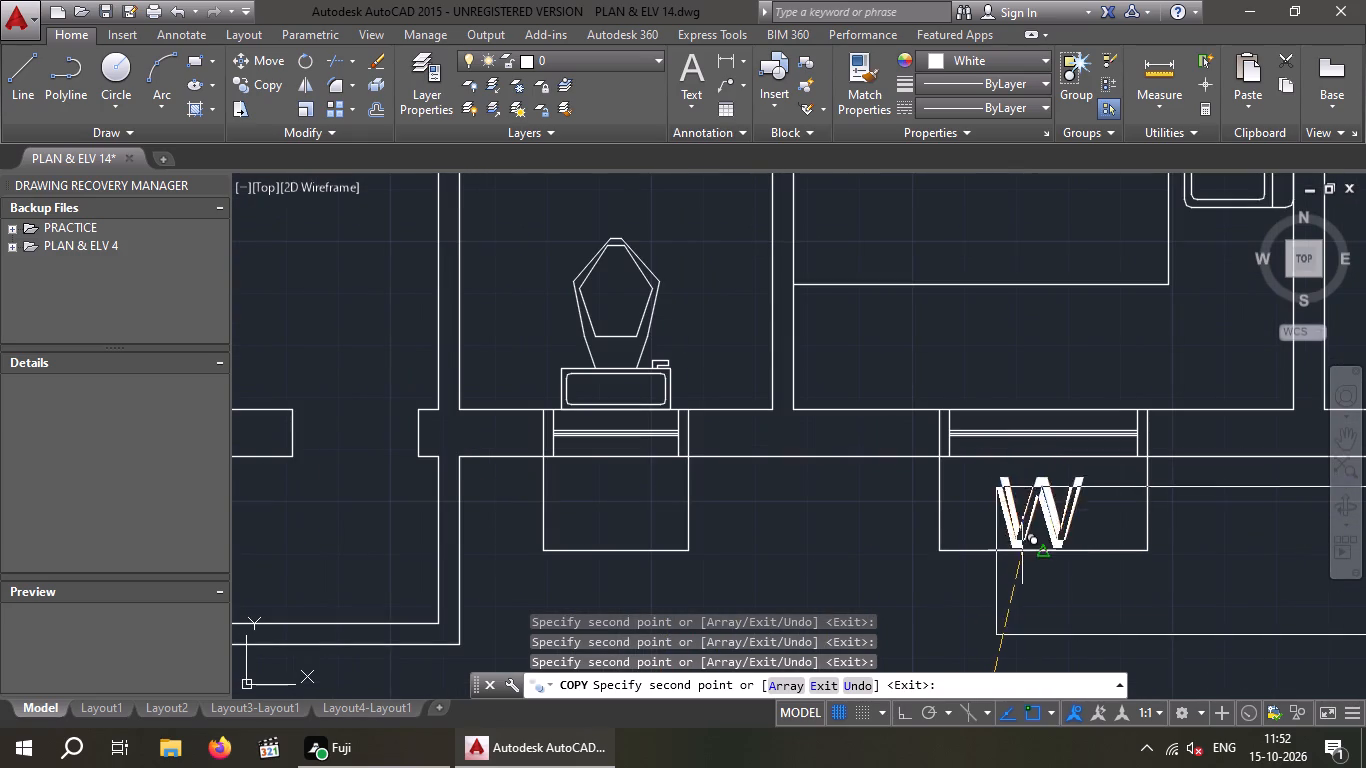
Place a W label copy beside the window between the southeast corner bedroom and its balcony.
scroll(1016, 551, "down", 3)
middle_click_drag(1074, 579, 552, 642)
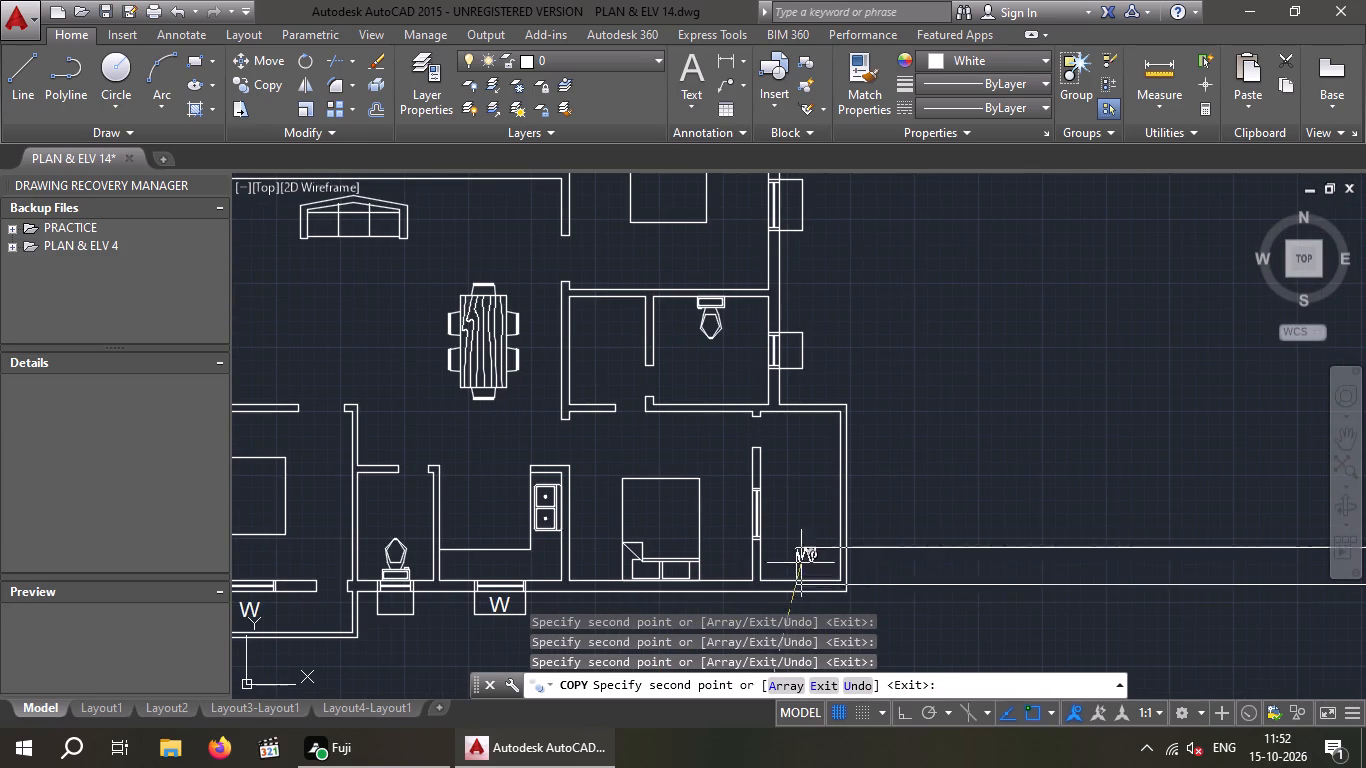
scroll(786, 527, "up", 2)
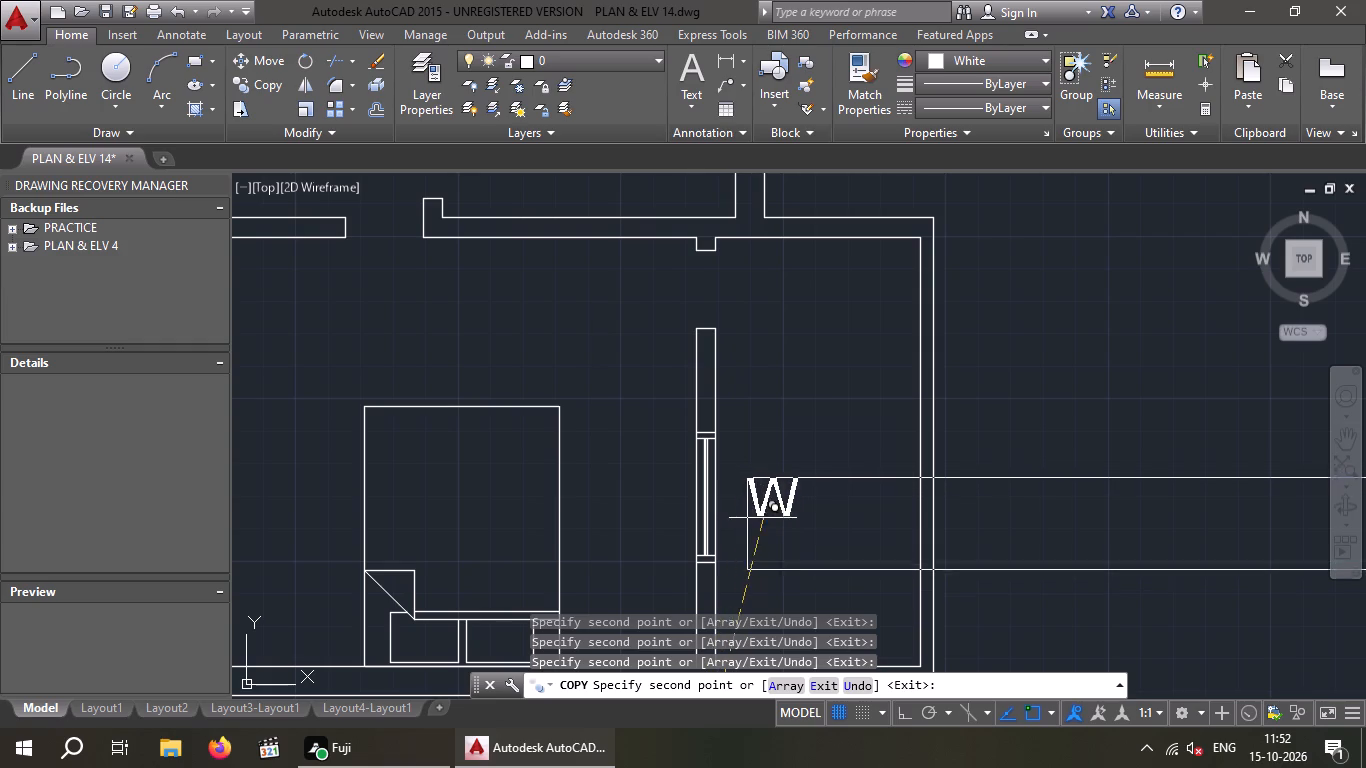
scroll(763, 518, "up", 3)
scroll(737, 532, "down", 2)
scroll(740, 538, "up", 1)
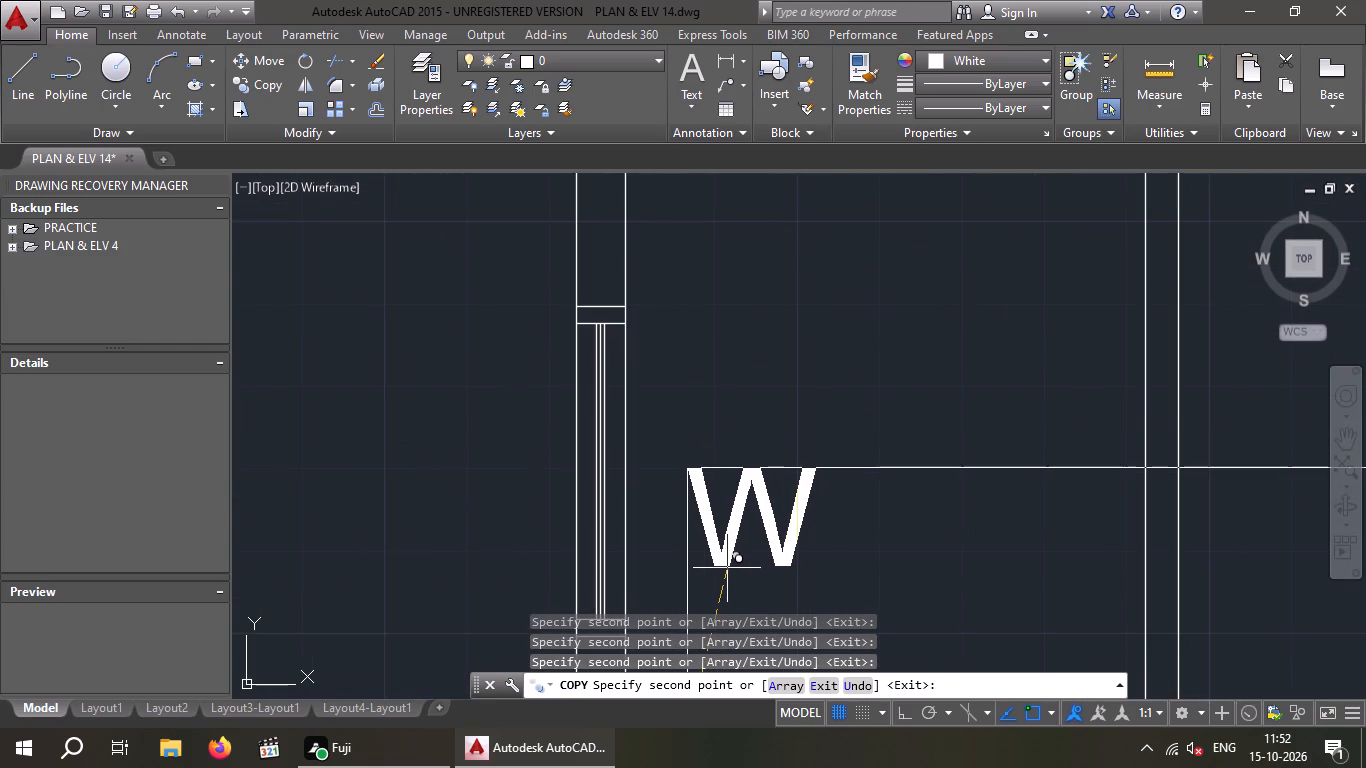
left_click(727, 568)
Place W label copies inside the outlines beside the two east-wall windows of the adjoining middle bedrooms.
scroll(726, 559, "down", 5)
middle_click_drag(744, 562, 717, 696)
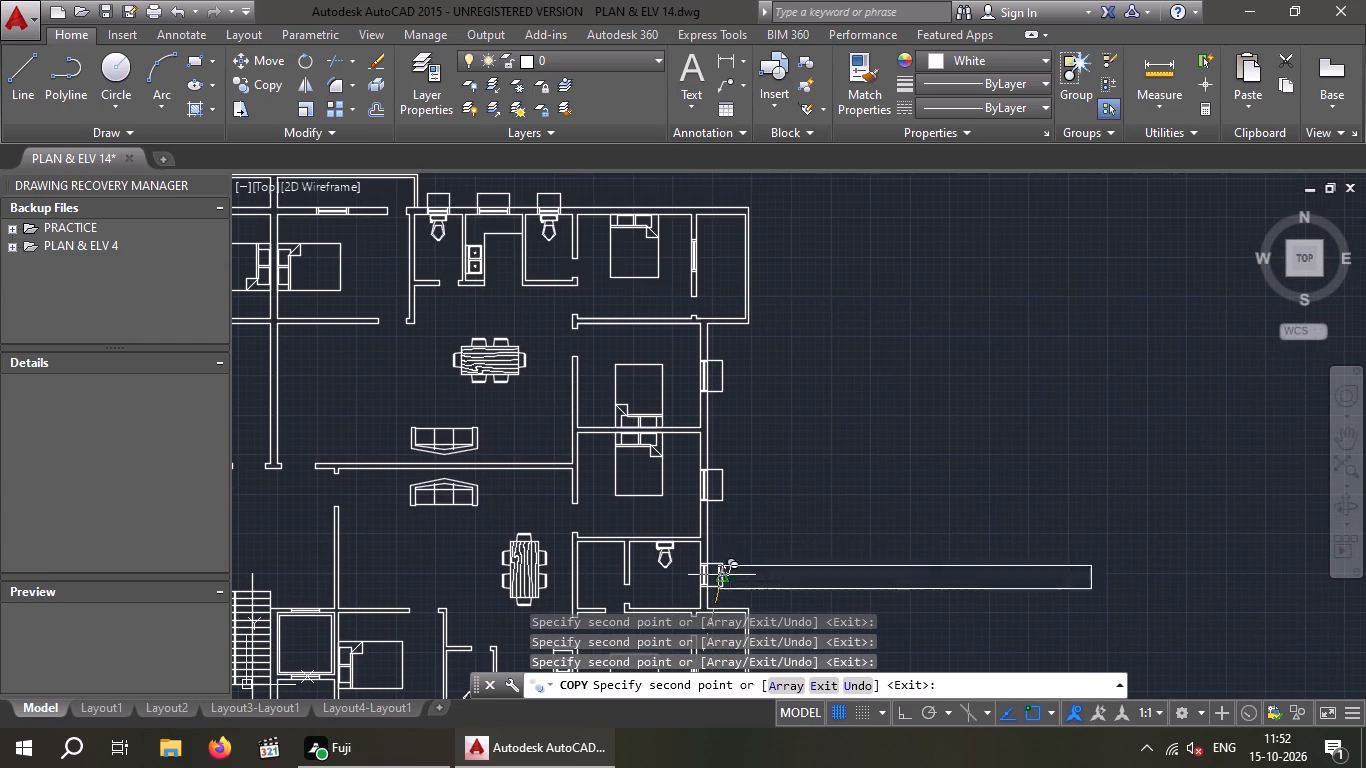
middle_click_drag(737, 544, 727, 427)
middle_click_drag(727, 427, 726, 532)
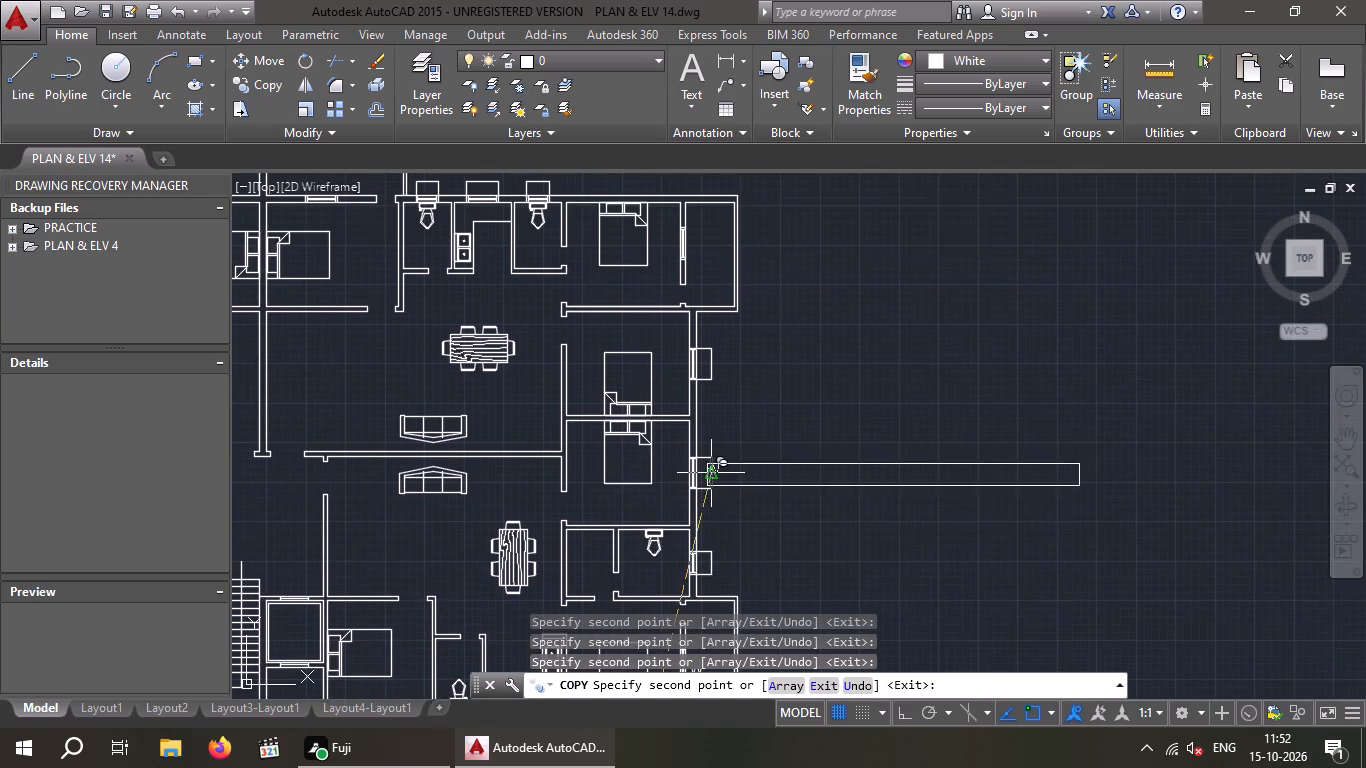
scroll(710, 471, "up", 6)
scroll(635, 545, "down", 1)
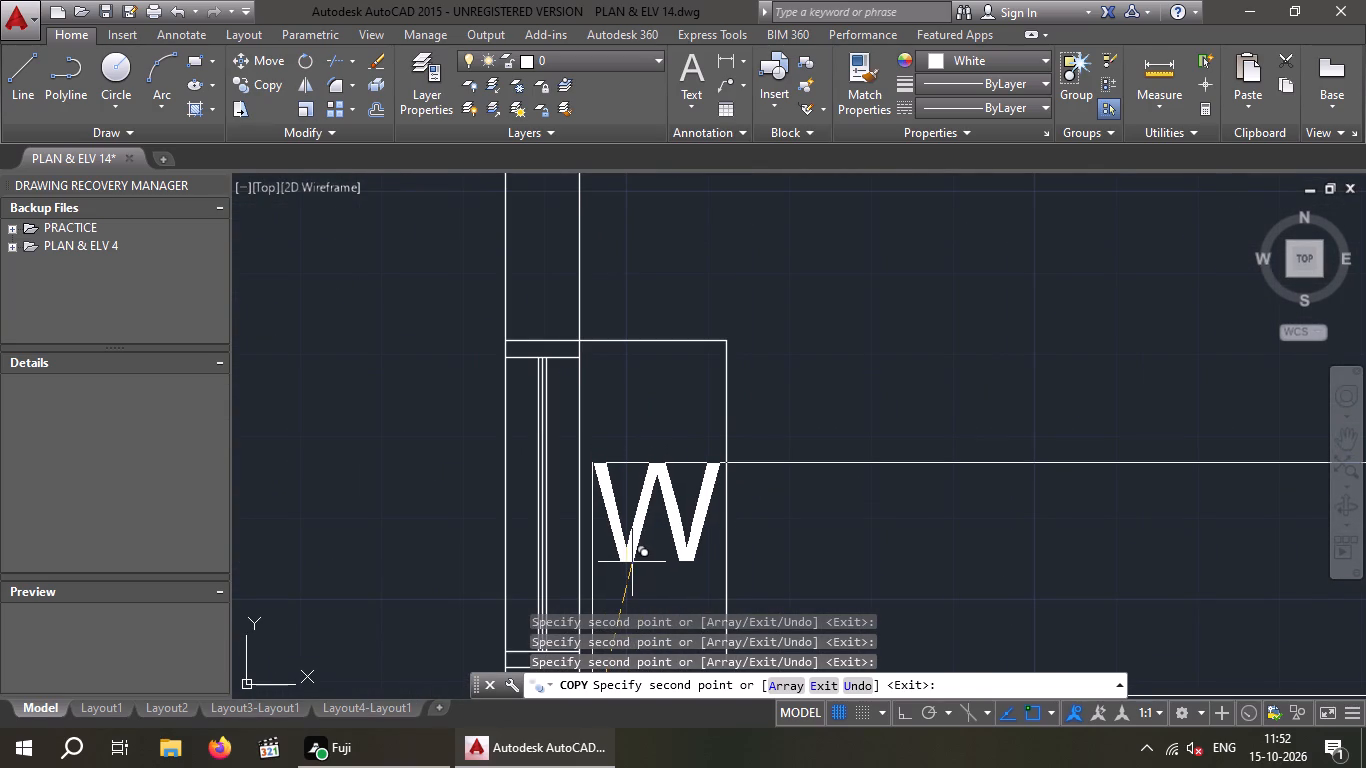
left_click(629, 568)
scroll(642, 557, "down", 3)
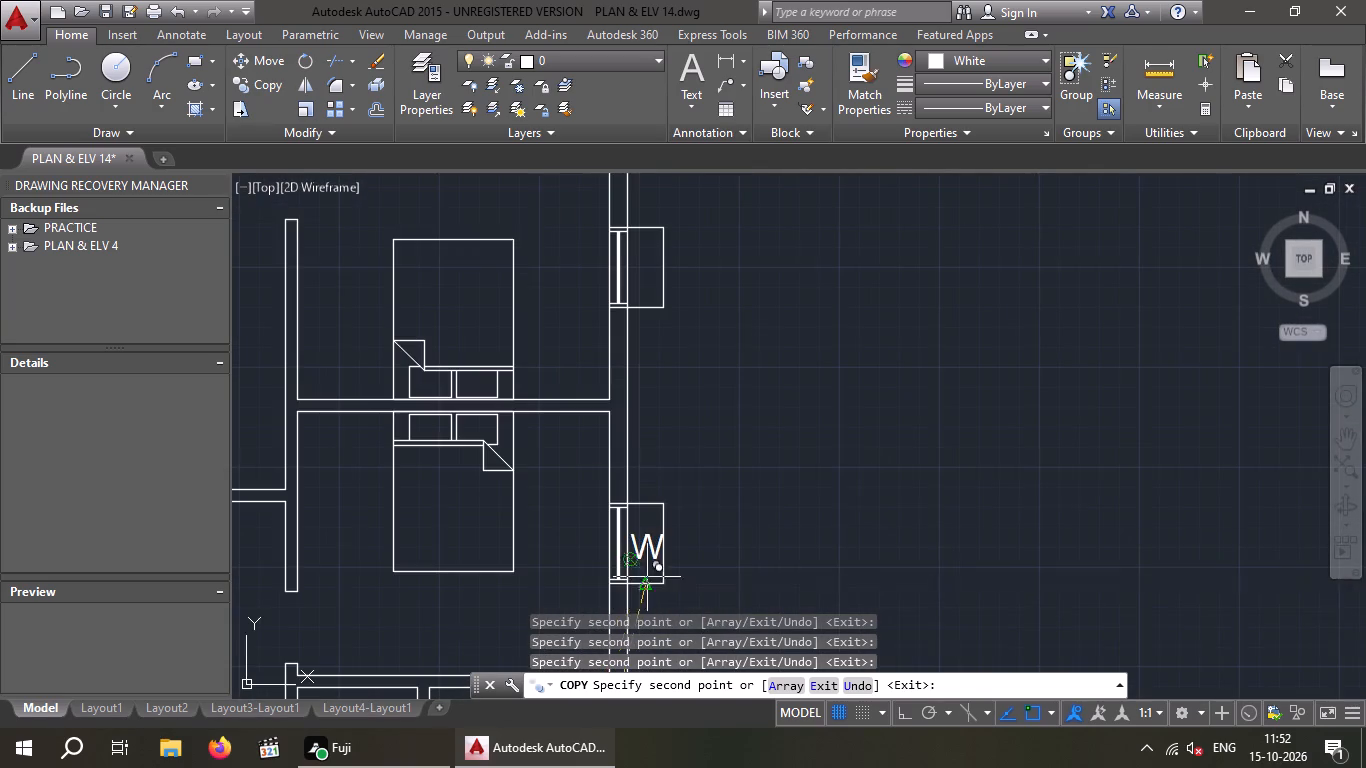
middle_click_drag(675, 413, 683, 614)
scroll(656, 473, "up", 2)
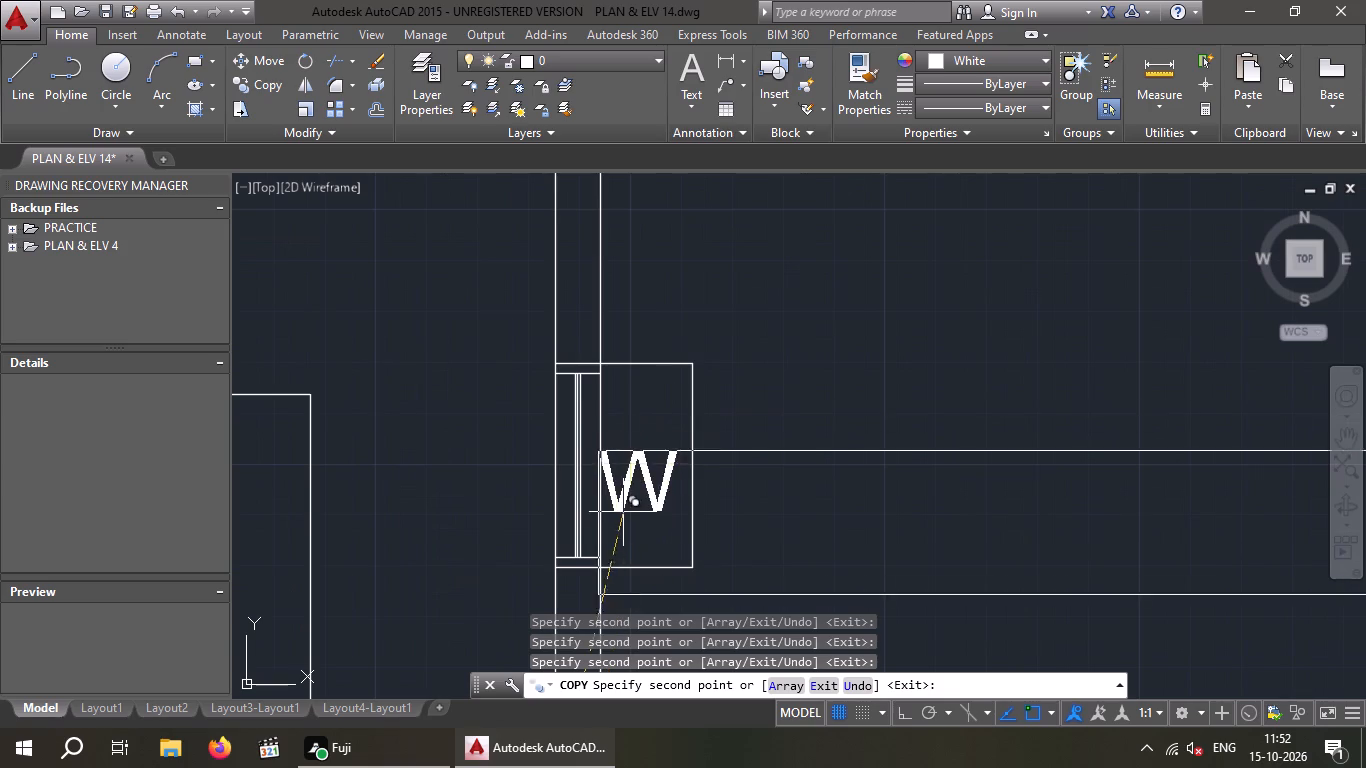
scroll(631, 513, "up", 2)
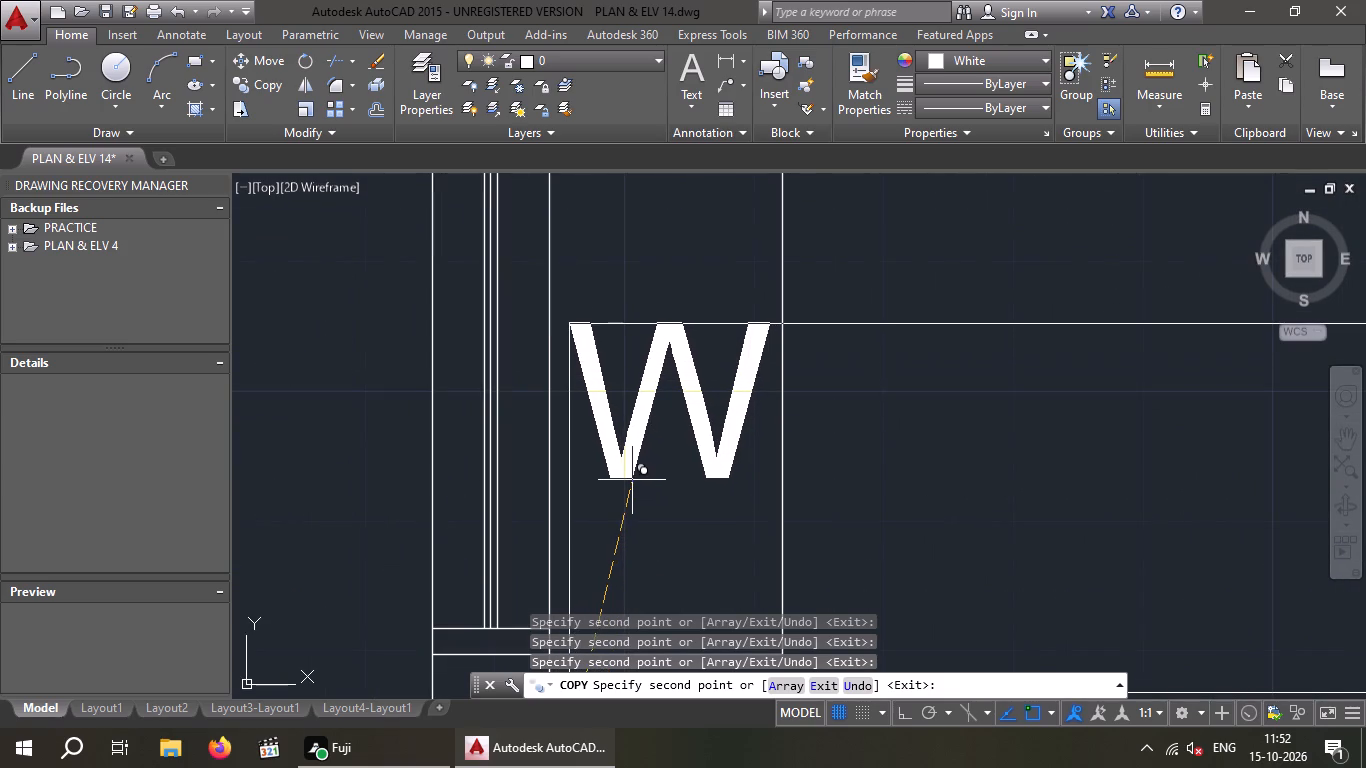
left_click(632, 480)
Place a W label copy beside the window between the northeast corner bedroom and its balcony.
scroll(645, 480, "down", 6)
middle_click_drag(759, 503, 731, 646)
middle_click(724, 655)
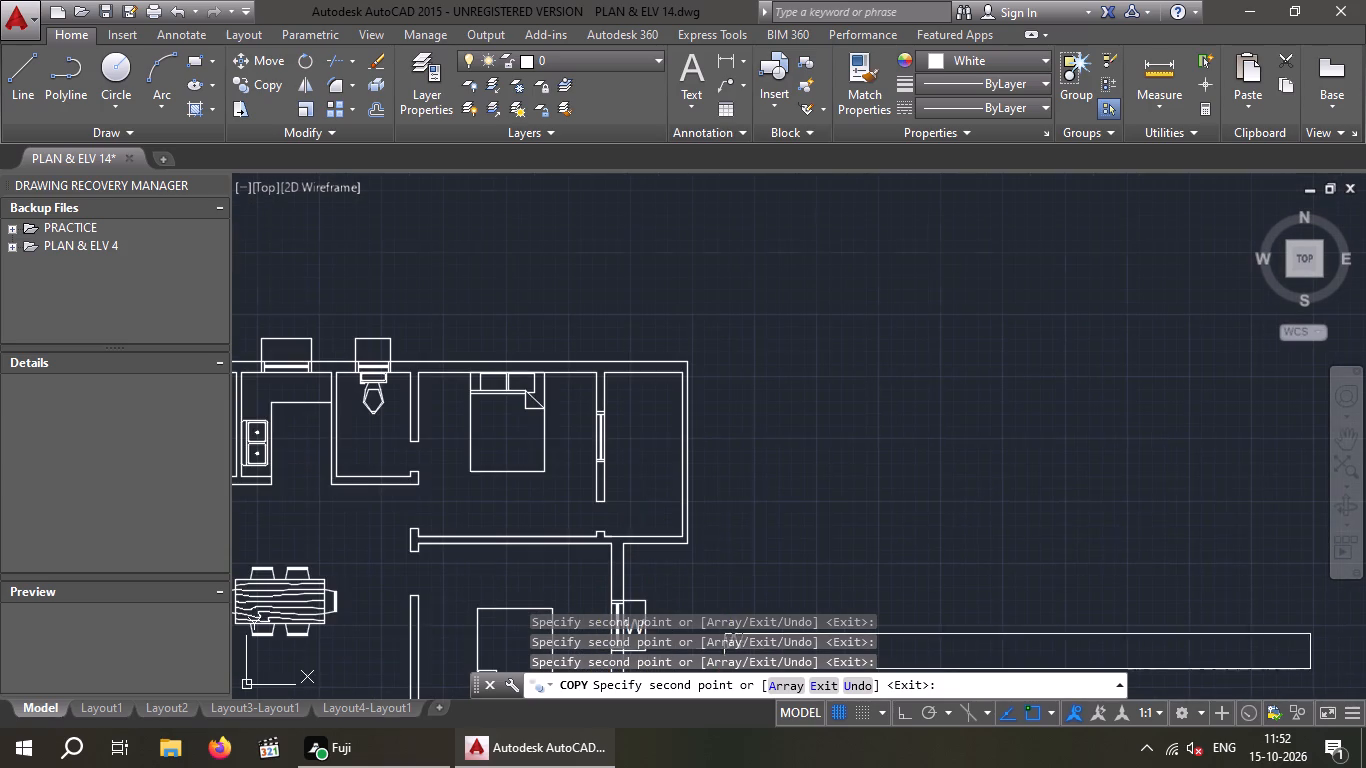
scroll(624, 447, "up", 4)
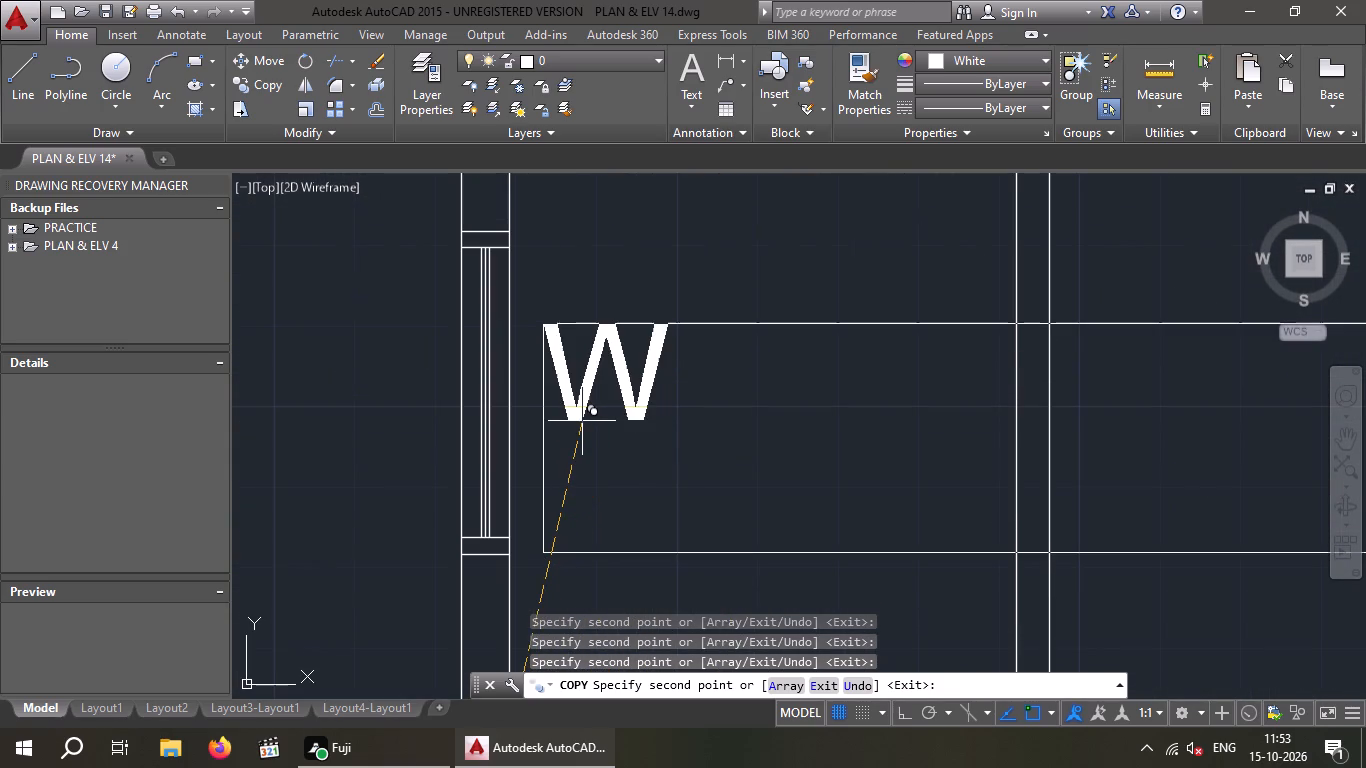
left_click(576, 420)
Place a W label copy inside the outline above the northeast apartment's kitchen window on the north wall.
scroll(579, 420, "down", 4)
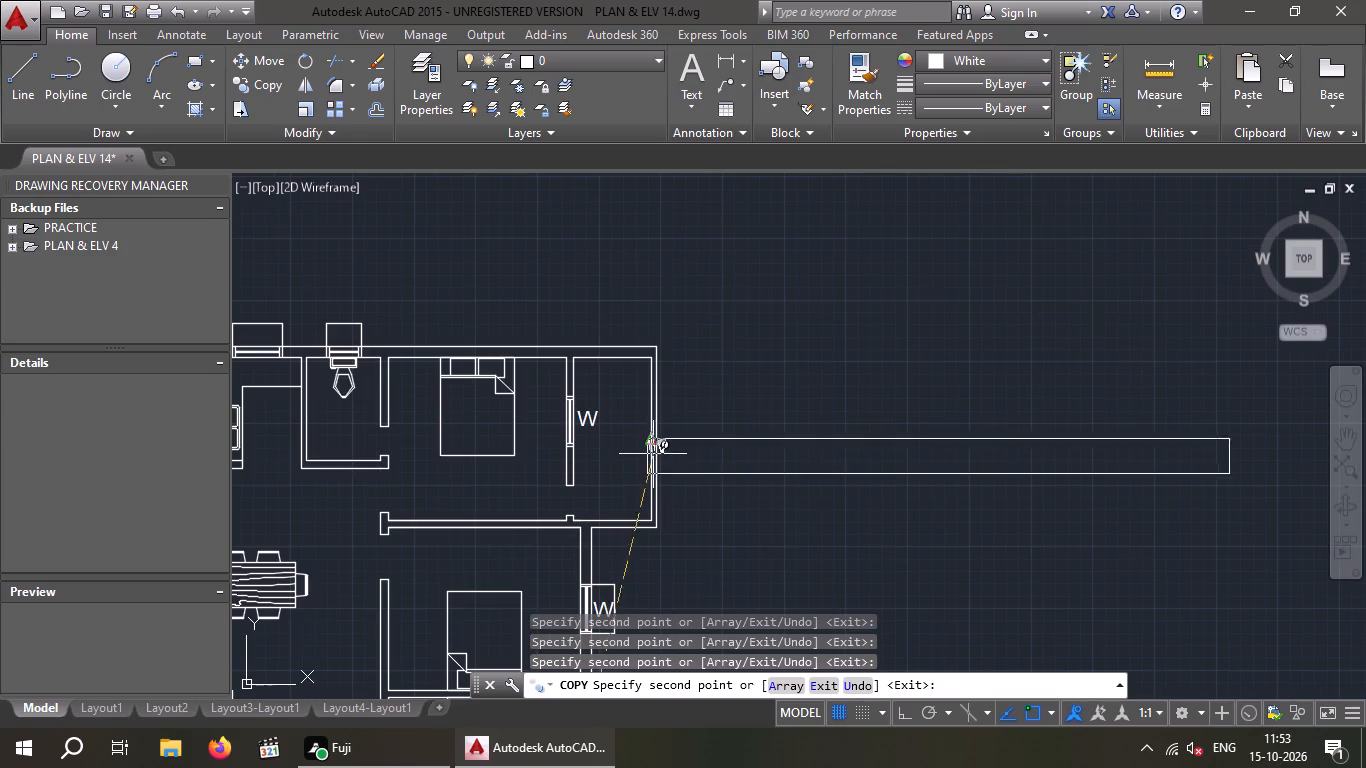
middle_click_drag(514, 443, 695, 421)
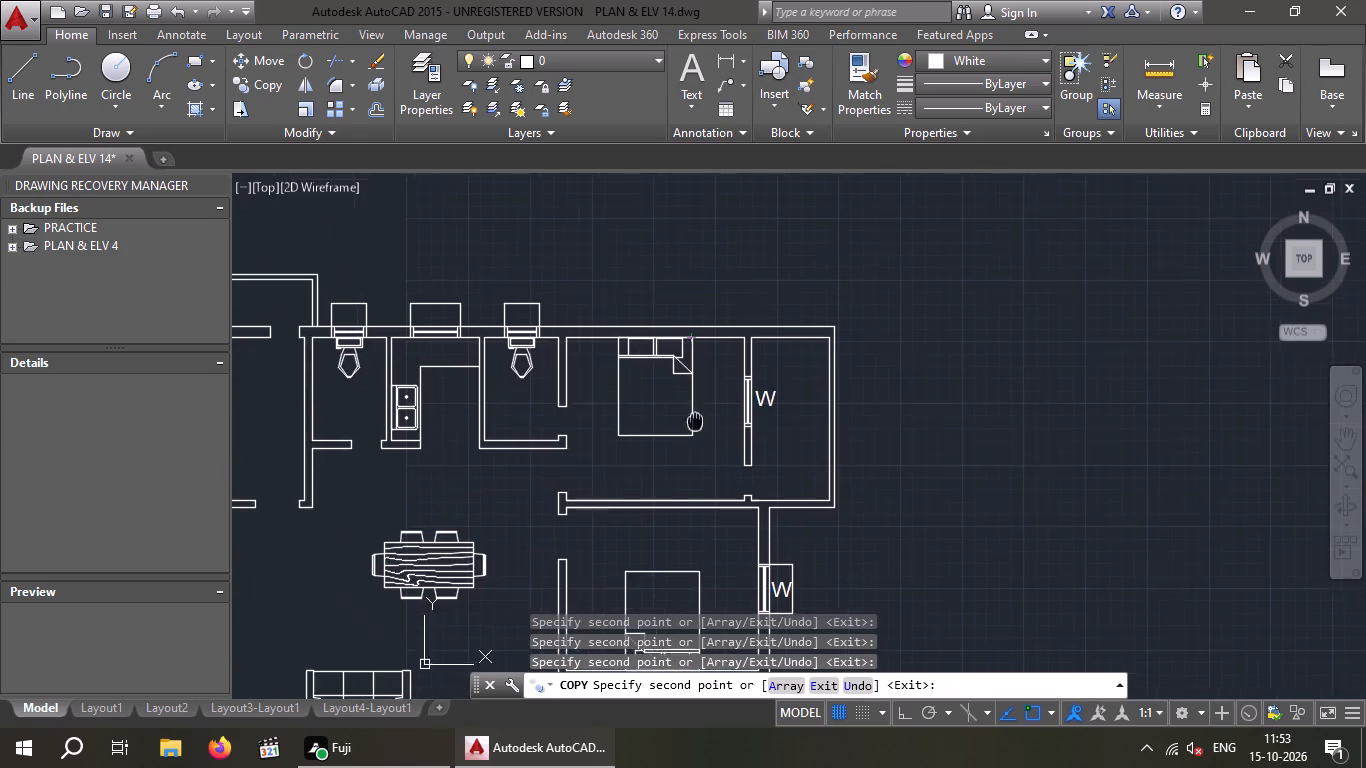
middle_click_drag(695, 421, 703, 418)
scroll(480, 446, "down", 1)
scroll(455, 372, "up", 2)
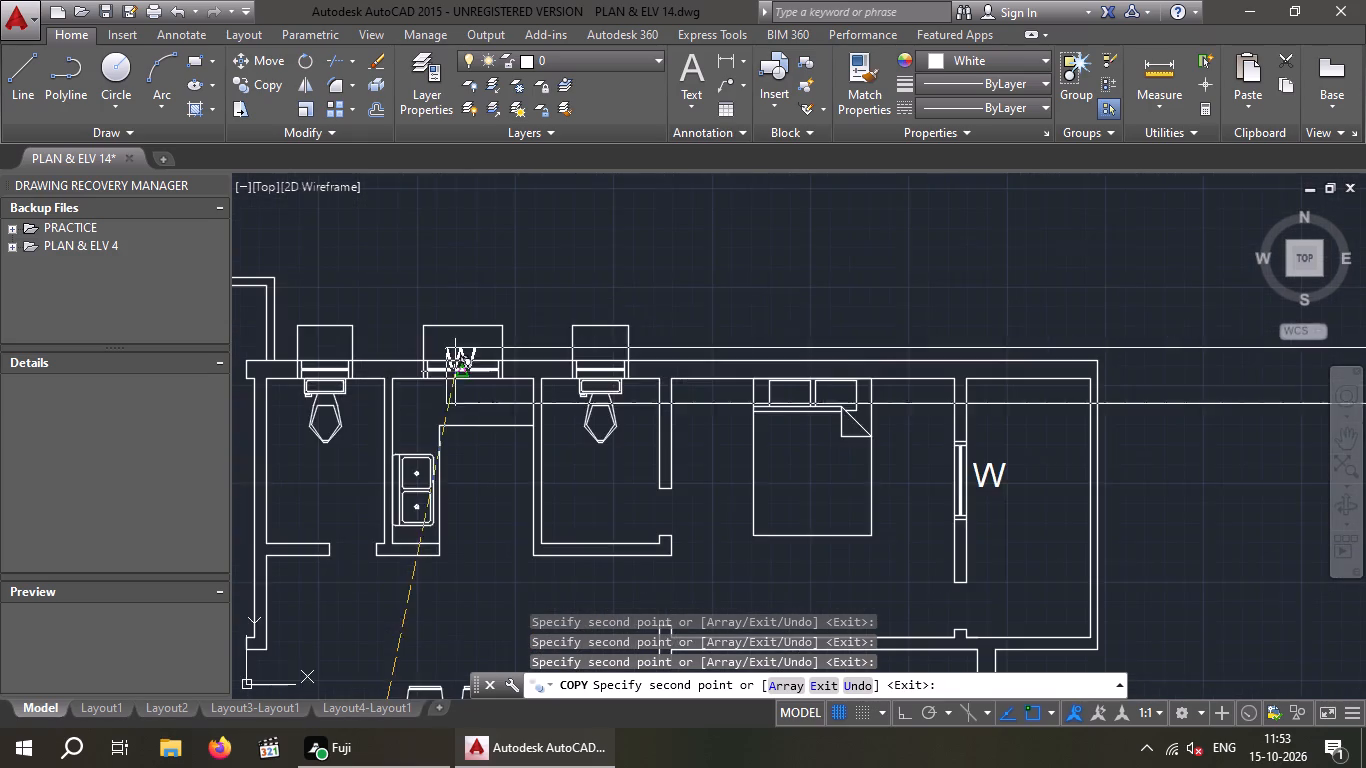
scroll(462, 361, "up", 3)
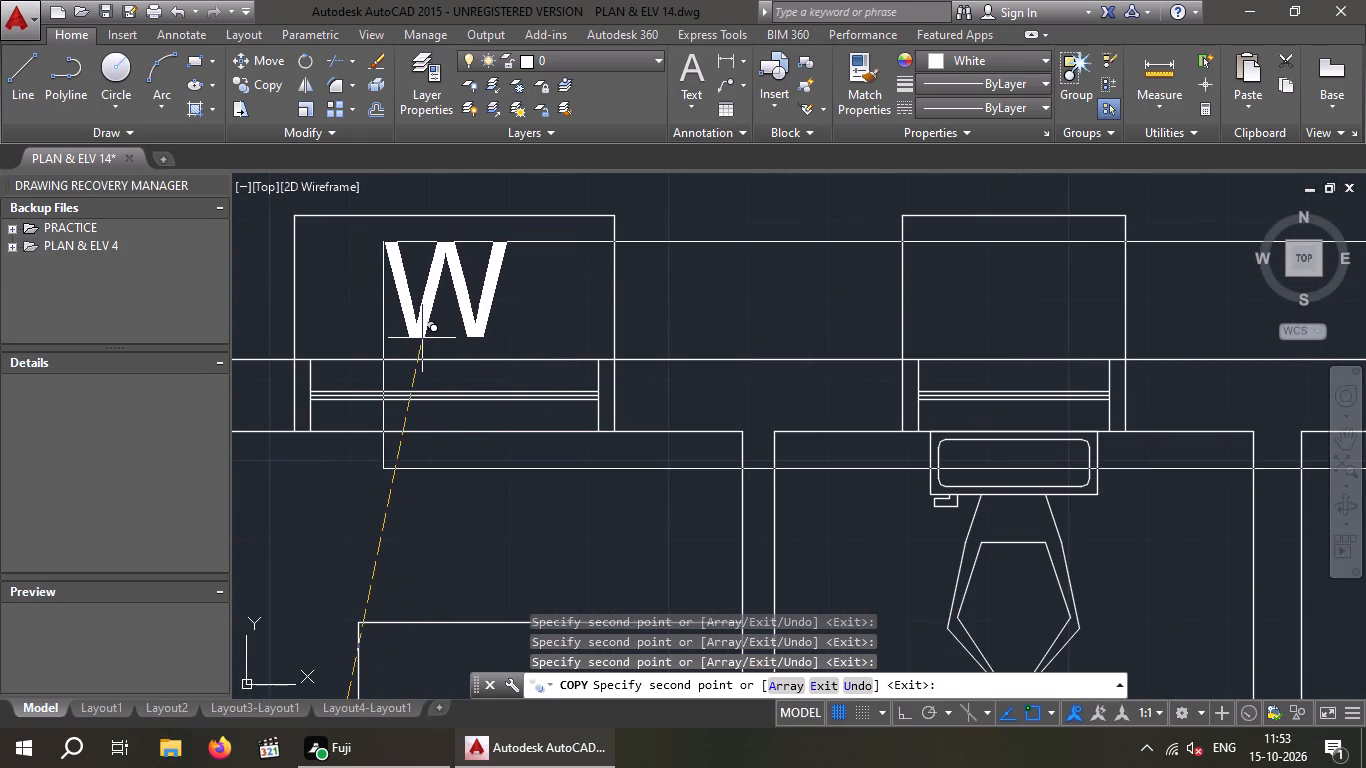
left_click(429, 339)
Place W label copies above the north windows of the two adjoining central bedrooms, on the balcony side.
scroll(471, 355, "down", 4)
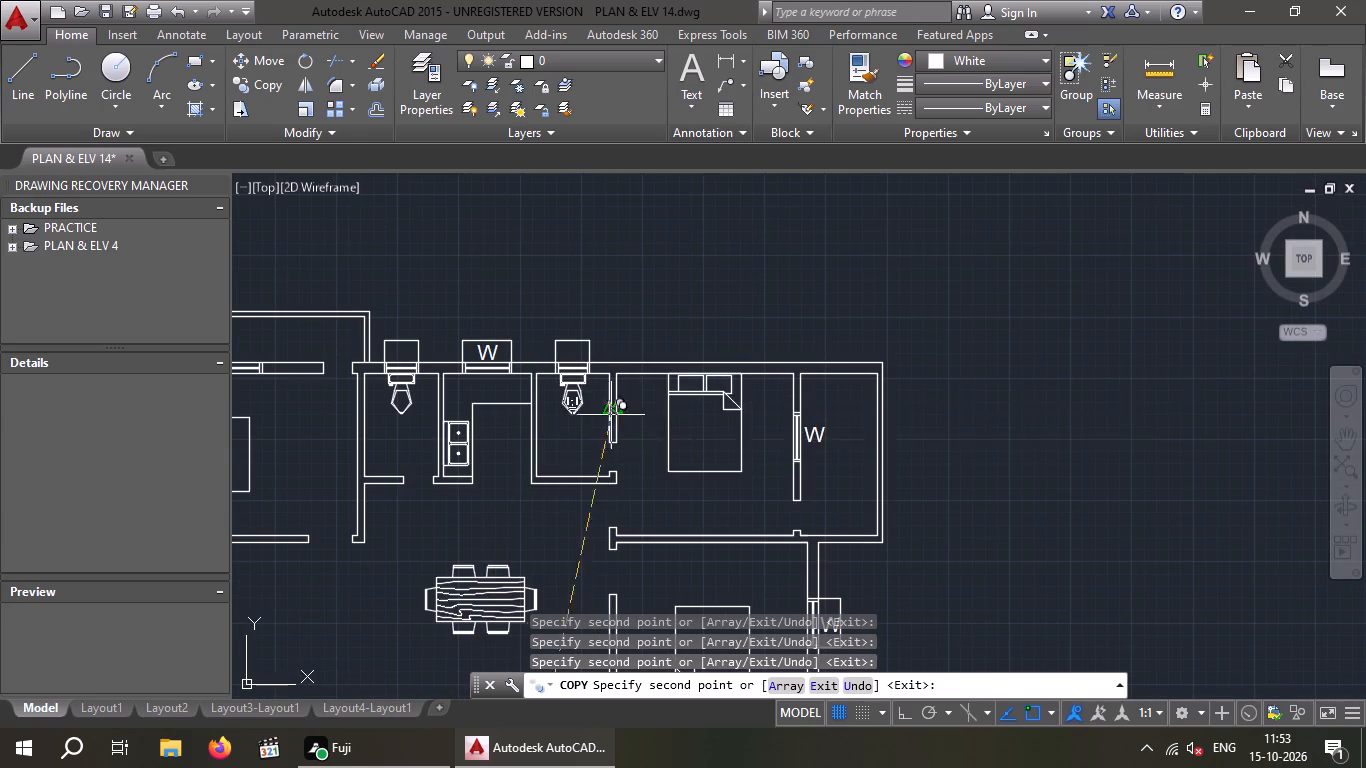
middle_click_drag(517, 437, 727, 414)
scroll(440, 329, "up", 3)
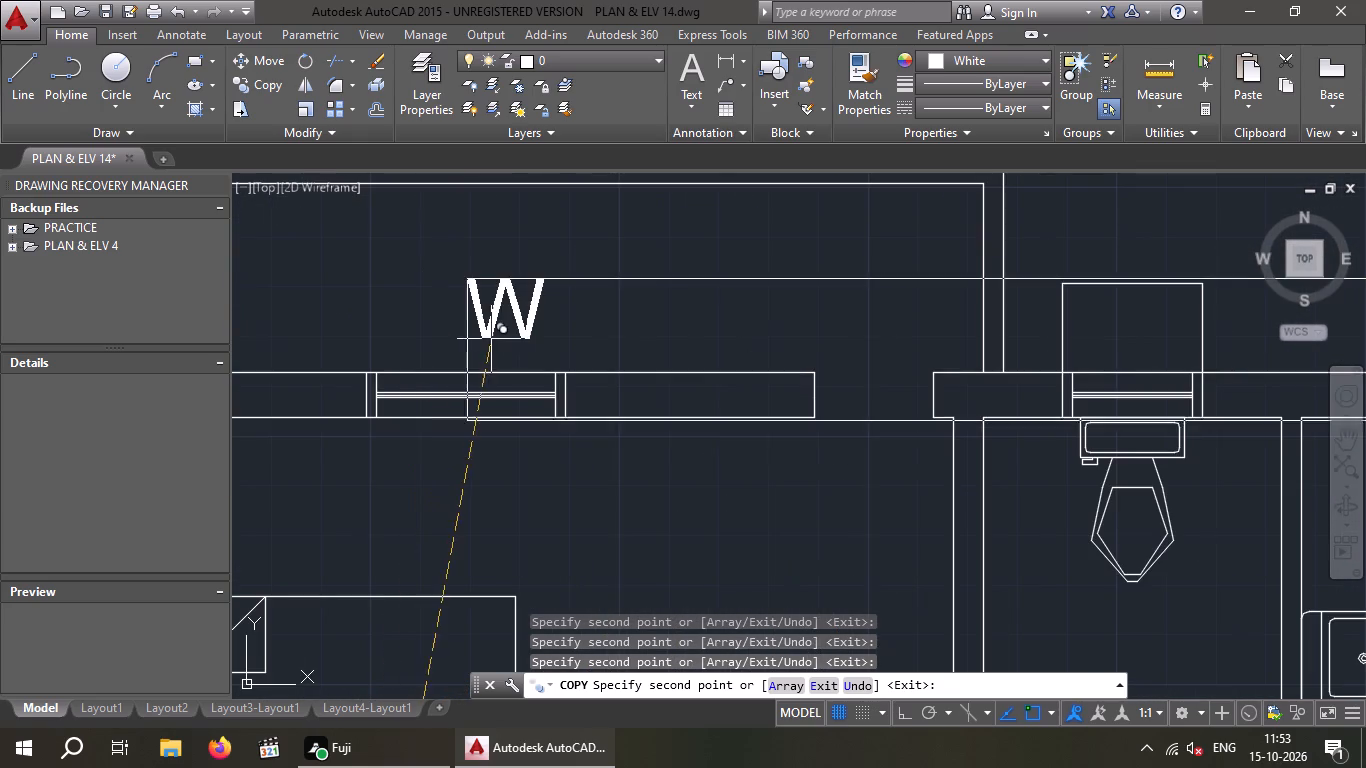
scroll(457, 349, "up", 1)
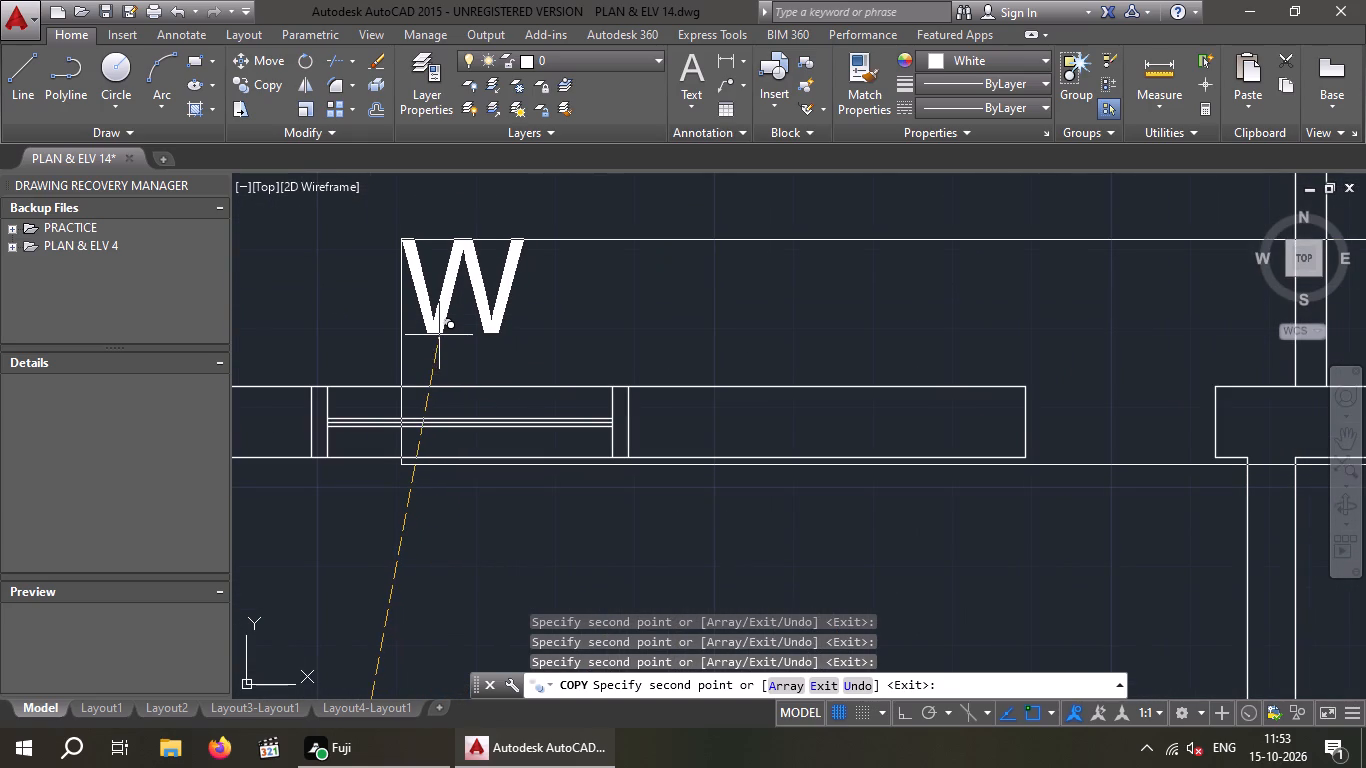
left_click(458, 354)
scroll(460, 354, "down", 3)
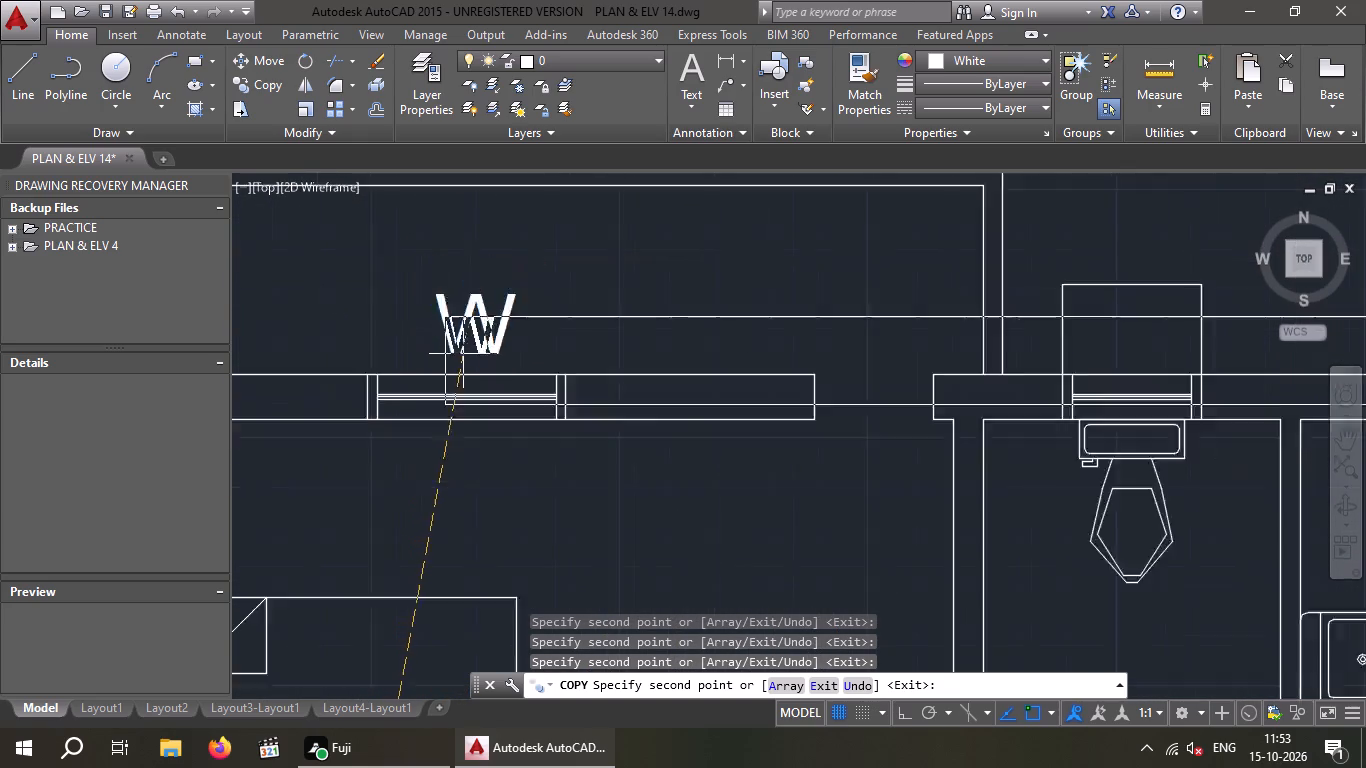
scroll(467, 354, "down", 1)
middle_click_drag(445, 376, 635, 375)
scroll(474, 345, "up", 3)
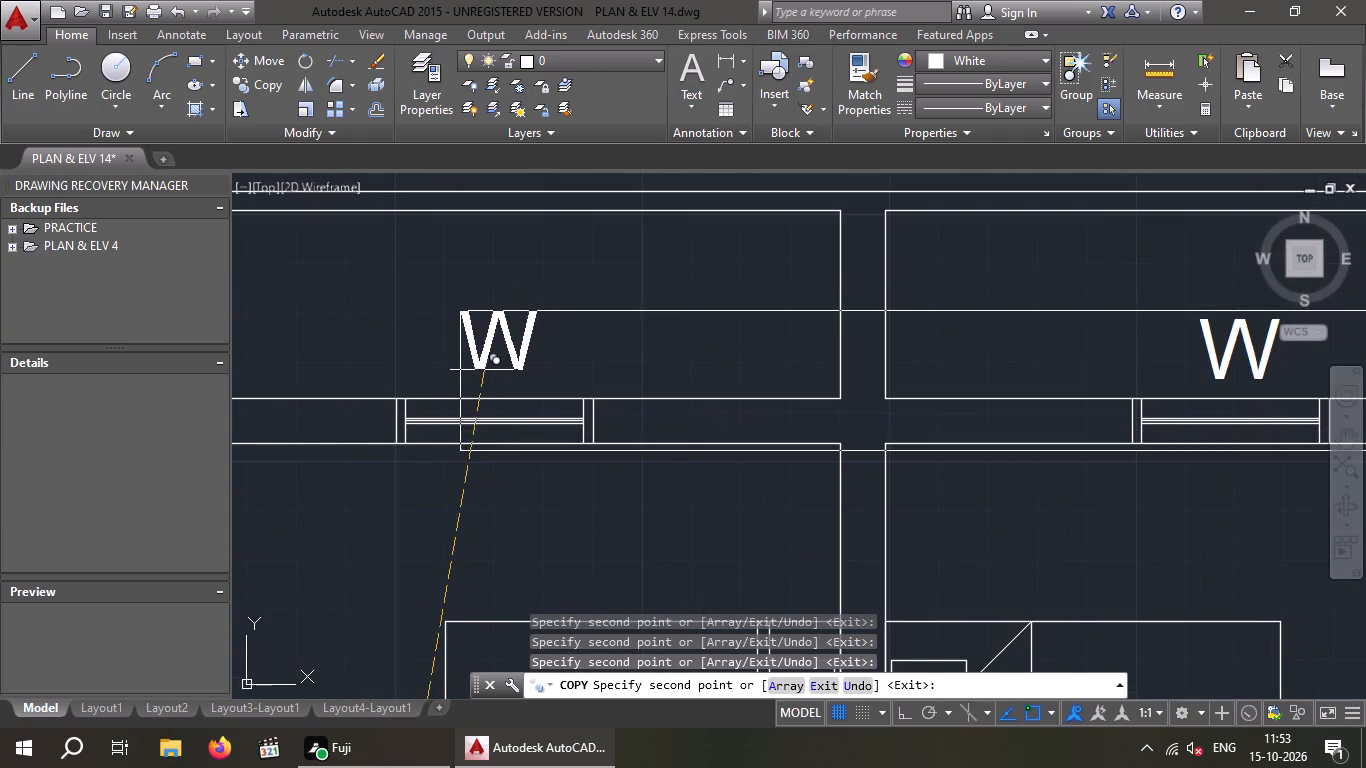
scroll(483, 371, "up", 2)
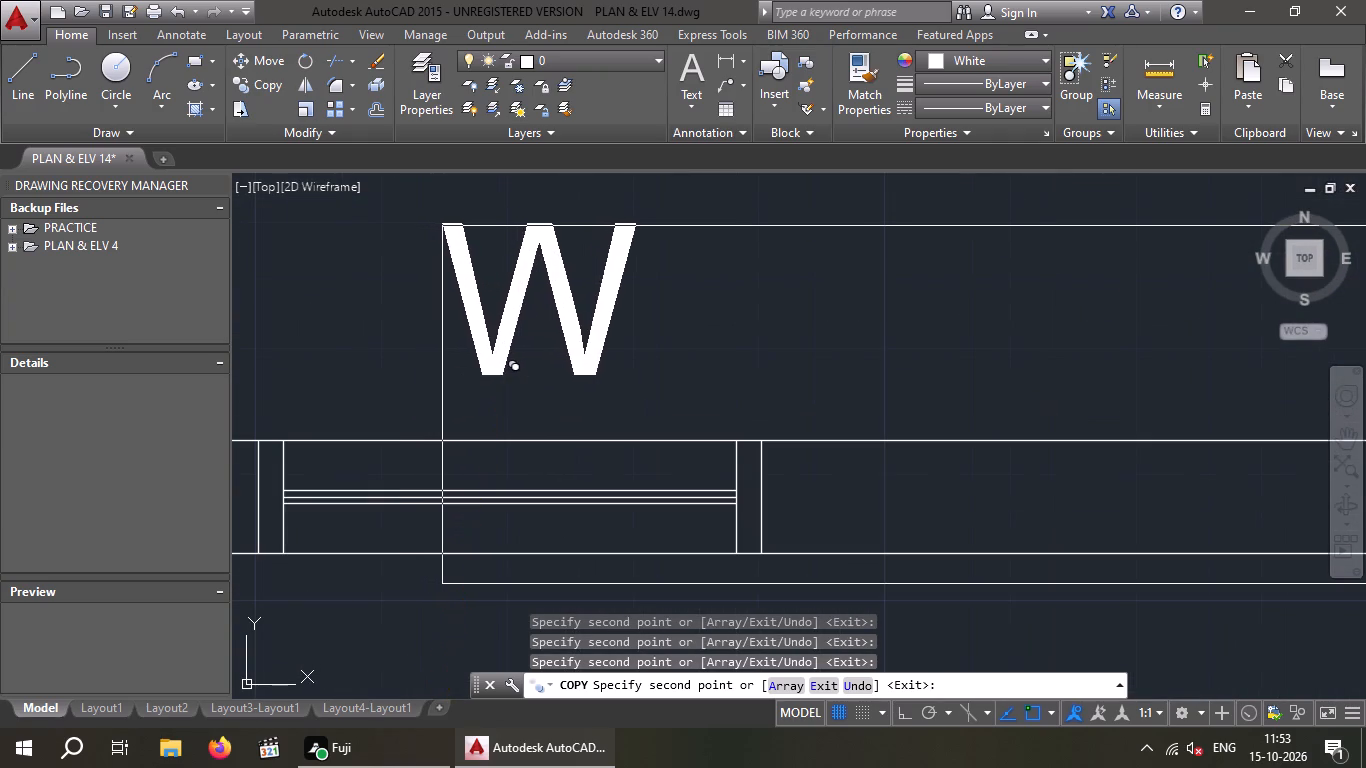
left_click(510, 382)
Place a W label copy inside the outline above the northwest apartment's kitchen window on the north wall.
scroll(509, 378, "down", 5)
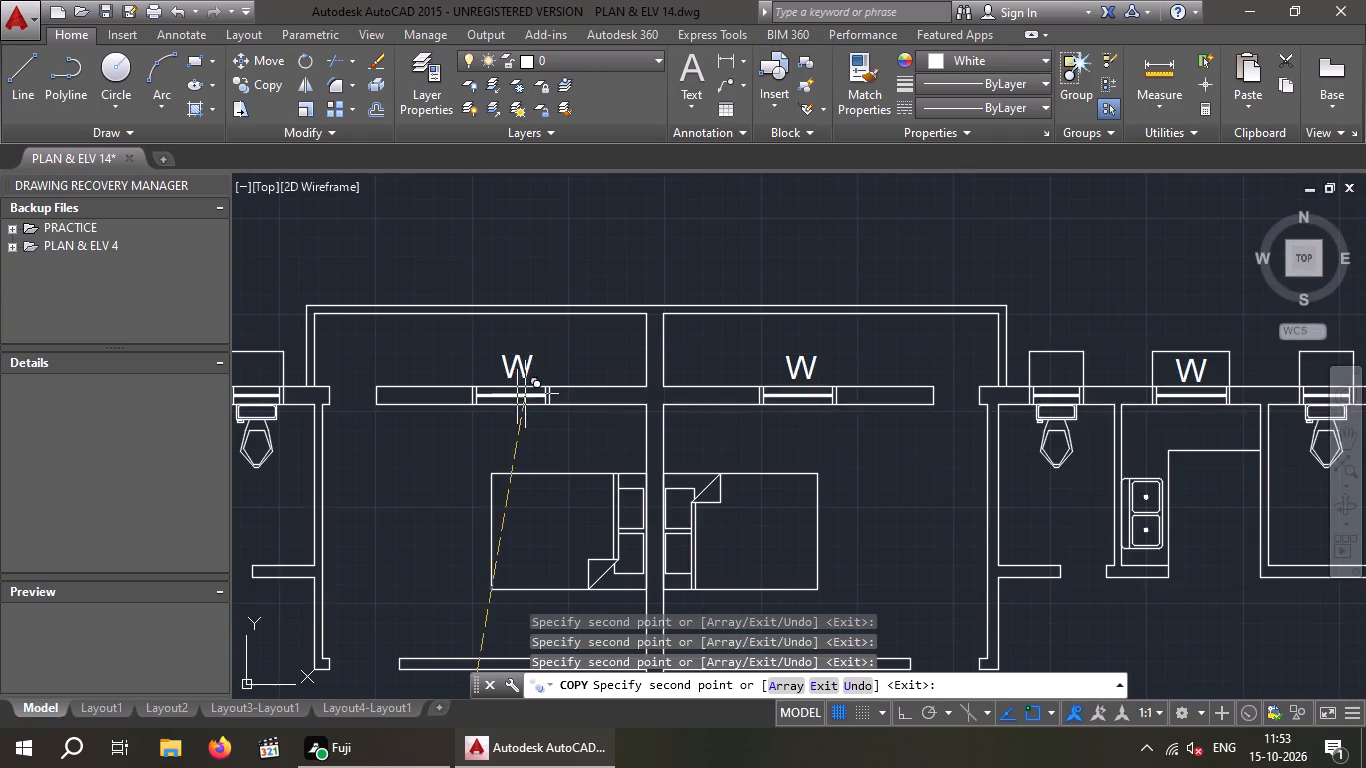
middle_click_drag(476, 432, 634, 388)
scroll(627, 384, "down", 2)
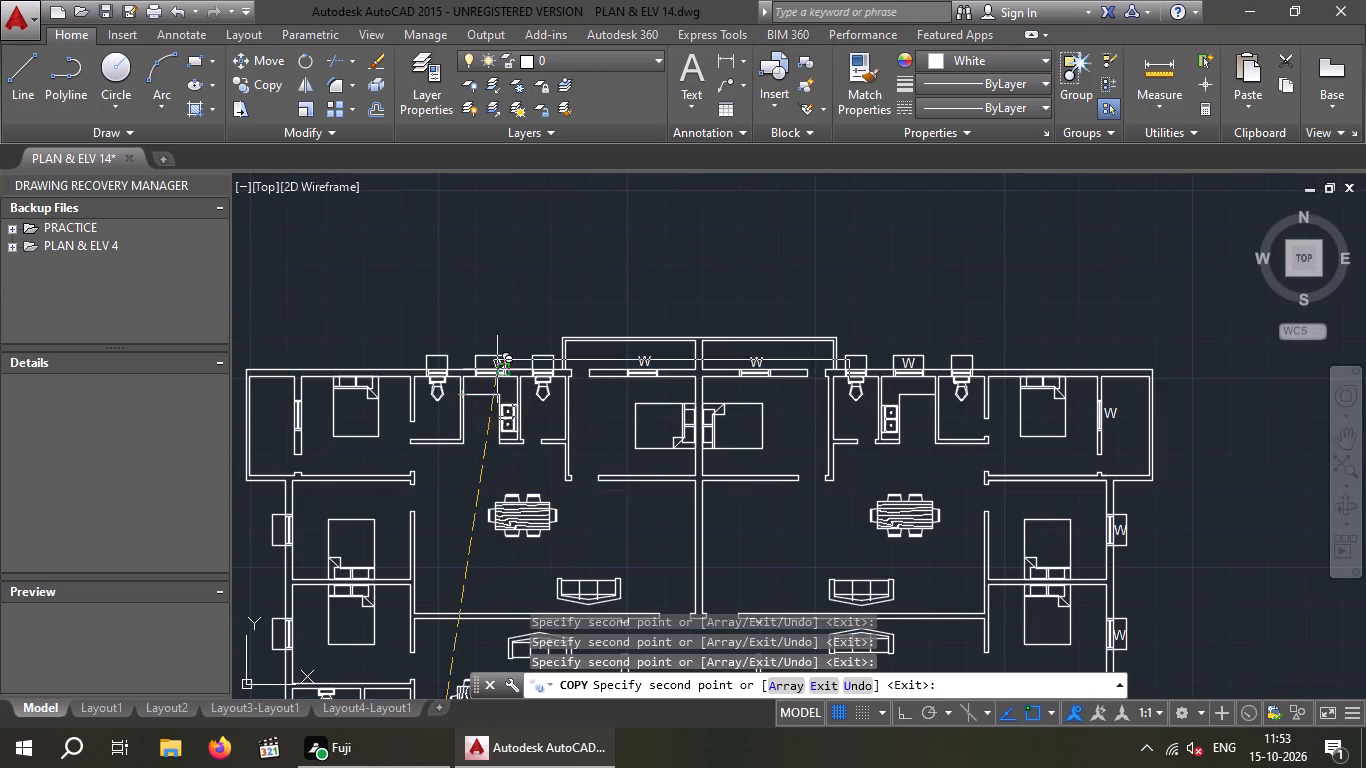
scroll(492, 361, "up", 6)
scroll(435, 389, "down", 1)
middle_click_drag(441, 384, 501, 375)
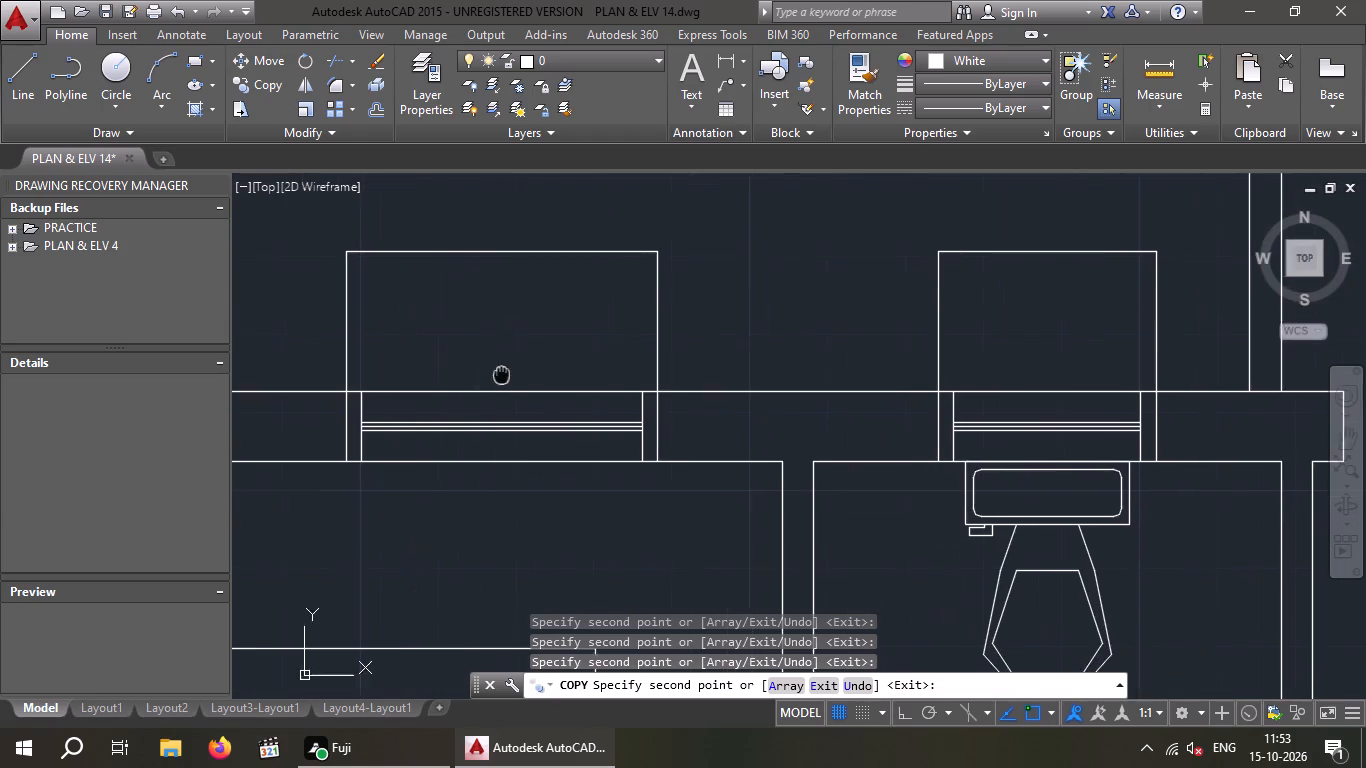
middle_click_drag(501, 375, 502, 375)
scroll(478, 367, "up", 1)
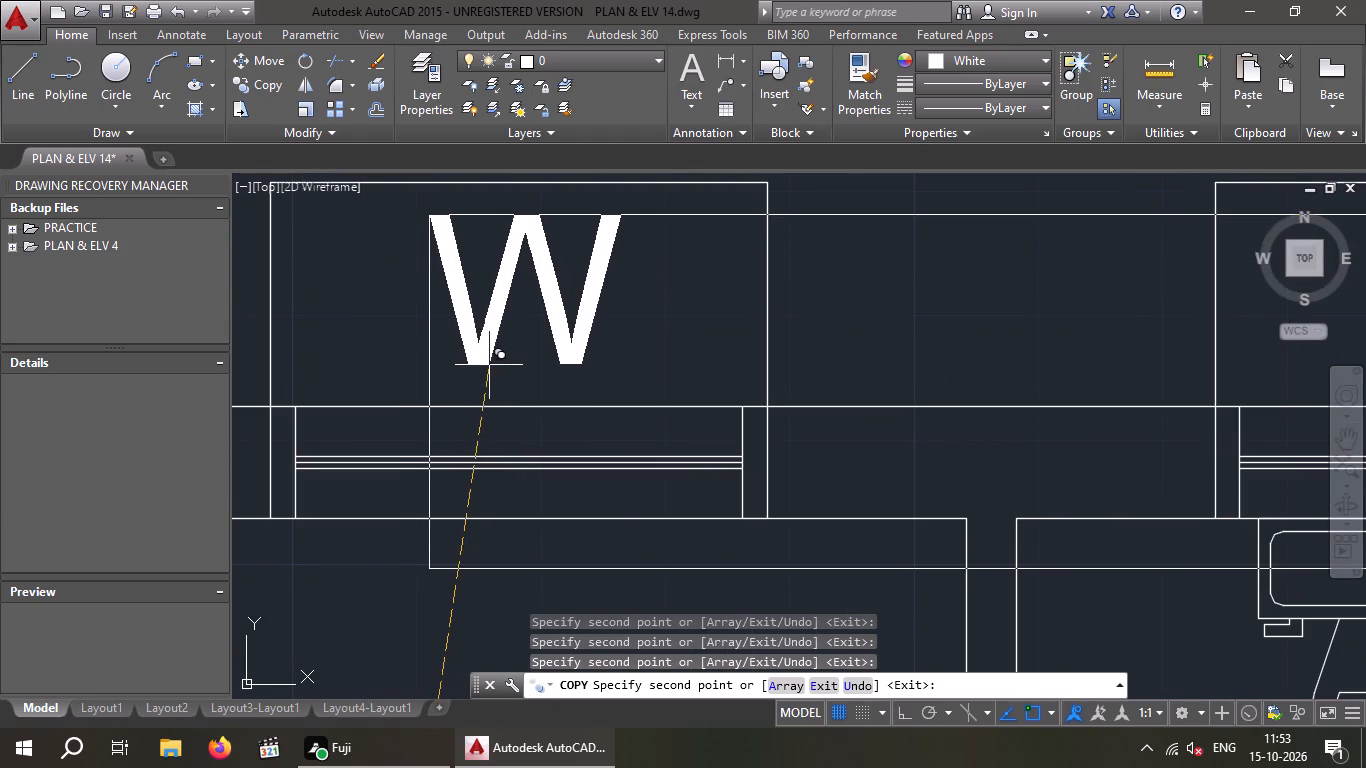
left_click(500, 367)
Place a W label copy beside the window between the northwest corner bedroom and its balcony.
scroll(510, 364, "down", 6)
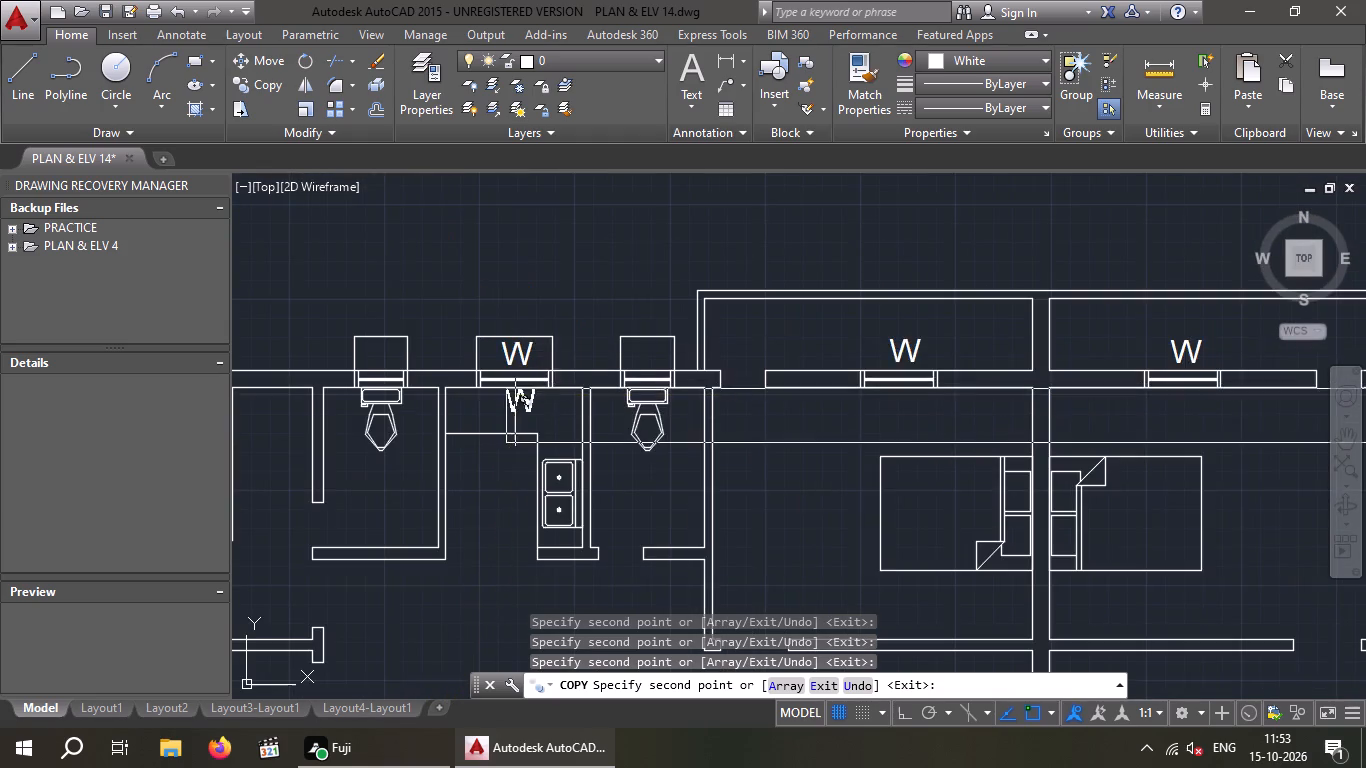
middle_click_drag(514, 411, 571, 326)
scroll(590, 297, "down", 2)
scroll(364, 349, "up", 3)
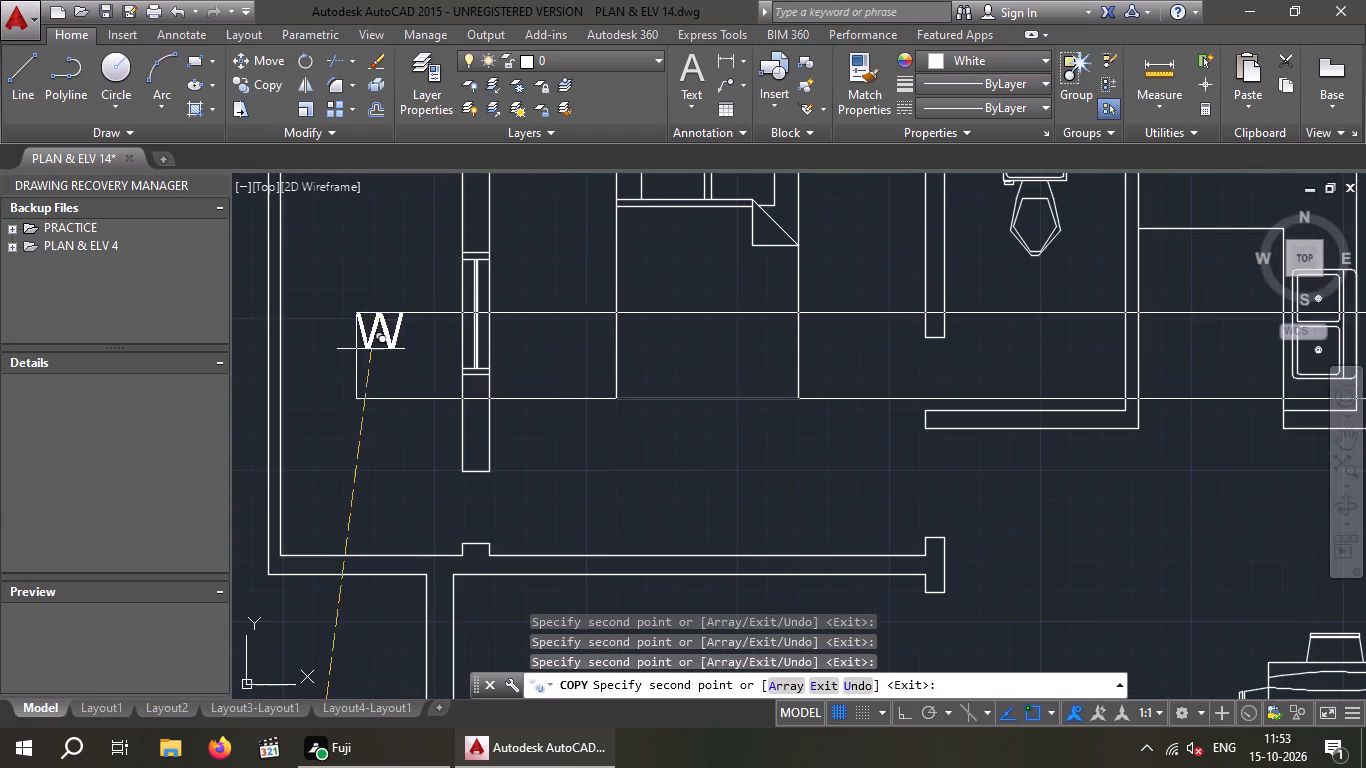
scroll(391, 338, "up", 2)
scroll(407, 353, "down", 1)
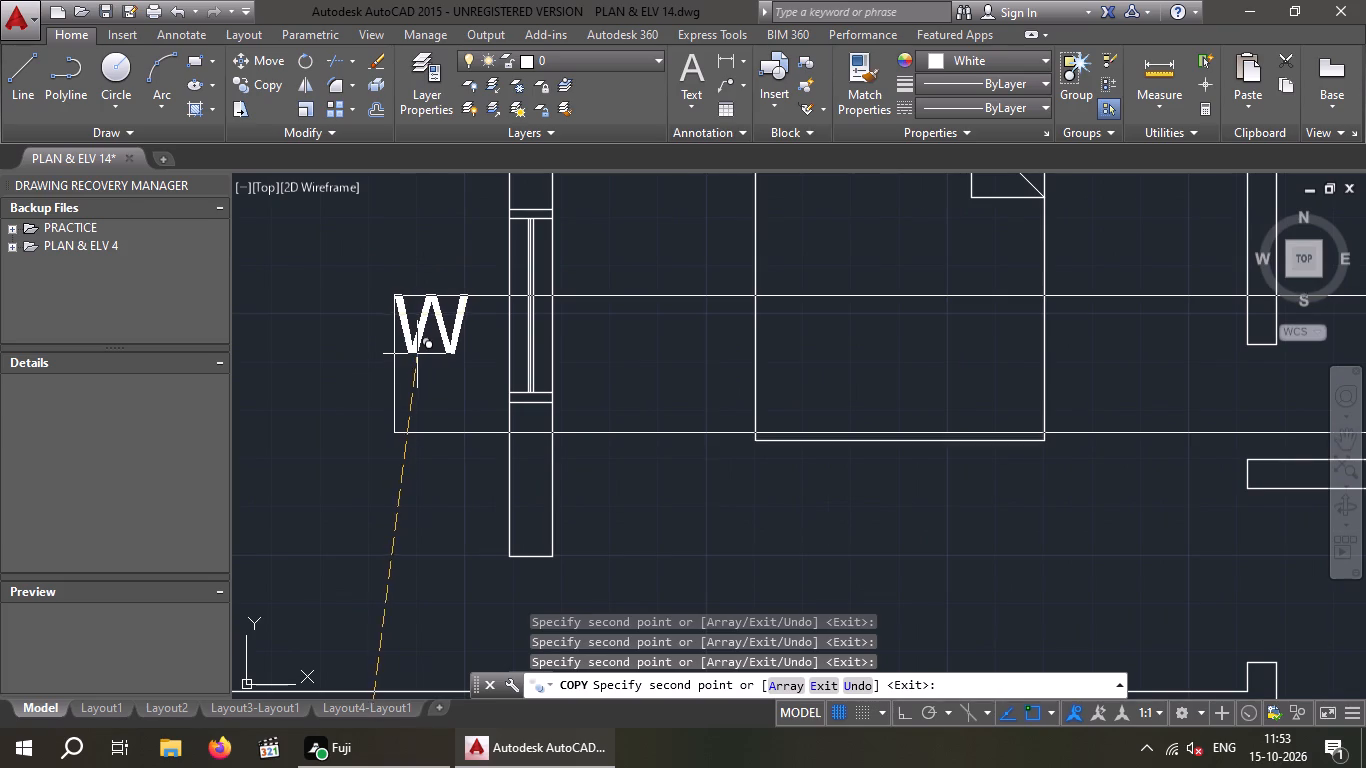
left_click(424, 345)
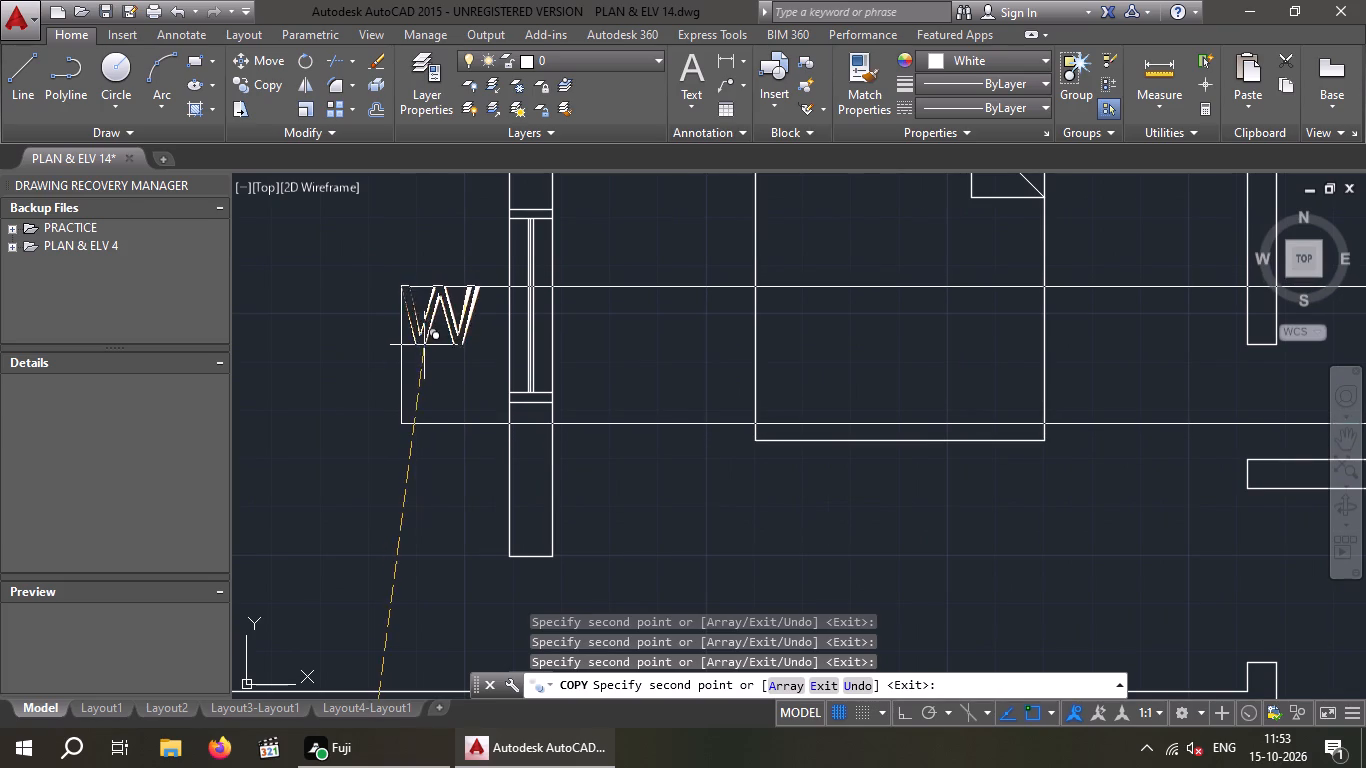
Place a W label copy inside the outline beside the west-wall window of the upper middle bedroom.
scroll(426, 344, "down", 5)
middle_click_drag(500, 384, 485, 315)
scroll(399, 355, "up", 3)
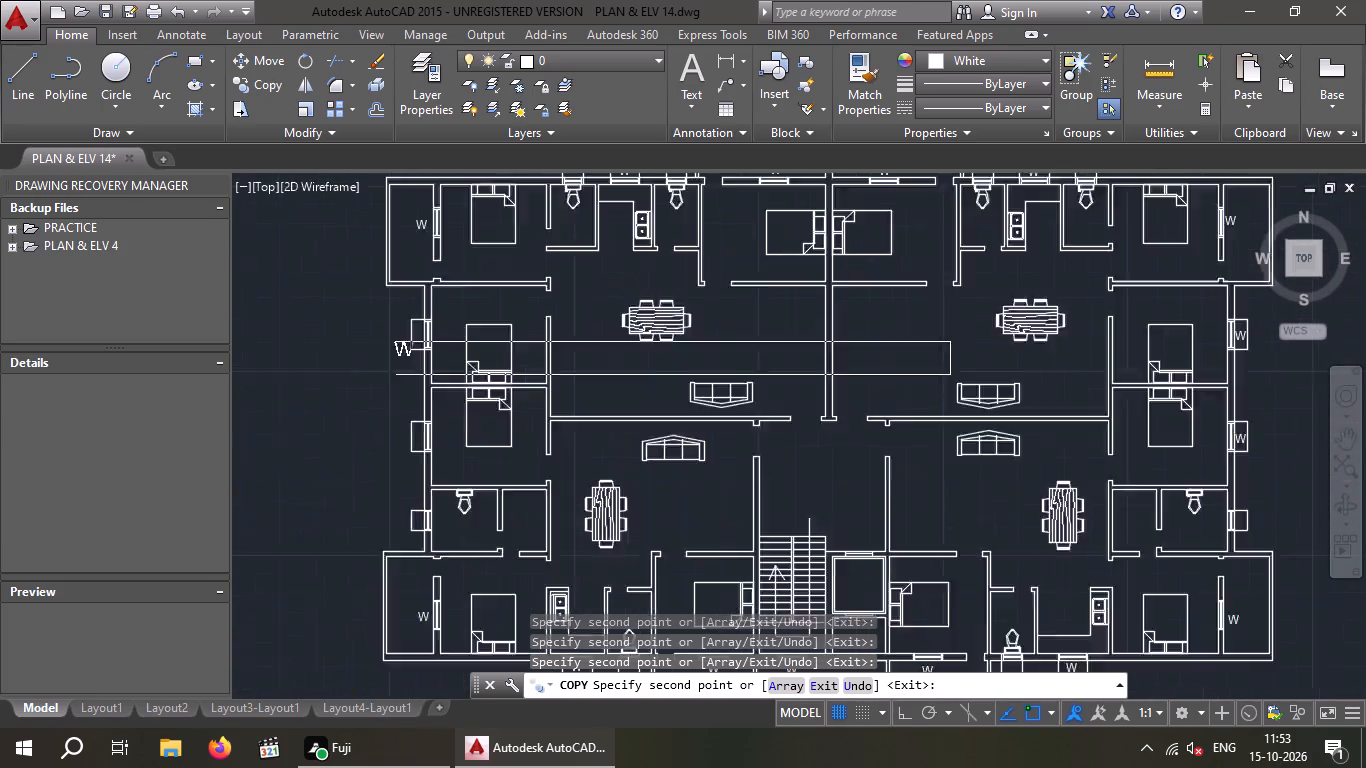
scroll(430, 332, "up", 3)
middle_click_drag(439, 324, 415, 396)
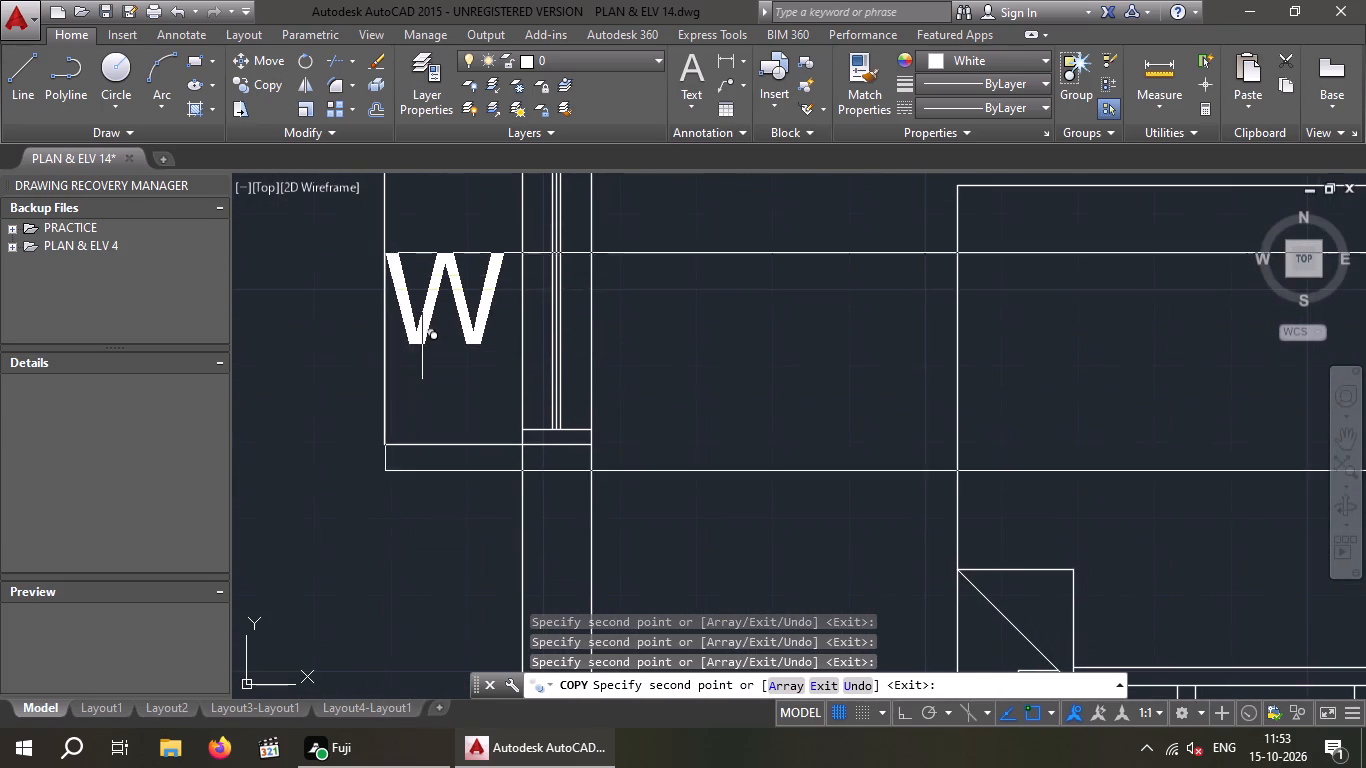
scroll(423, 341, "up", 1)
middle_click_drag(421, 350, 387, 420)
scroll(395, 405, "down", 1)
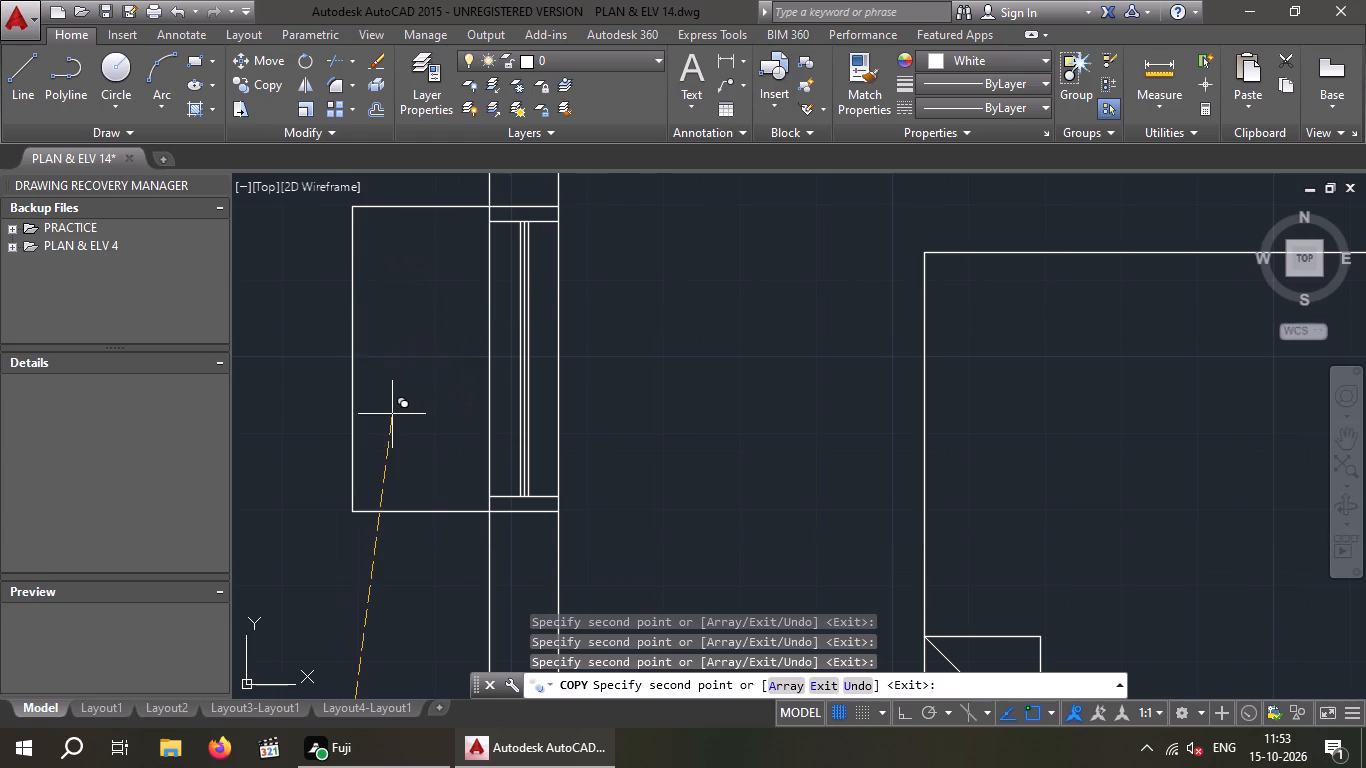
left_click(398, 414)
Place a W label copy inside the outline beside the lower middle bedroom's west-wall window and end the copying.
scroll(395, 411, "down", 4)
middle_click_drag(377, 472, 361, 374)
scroll(385, 461, "up", 3)
middle_click_drag(362, 521, 352, 492)
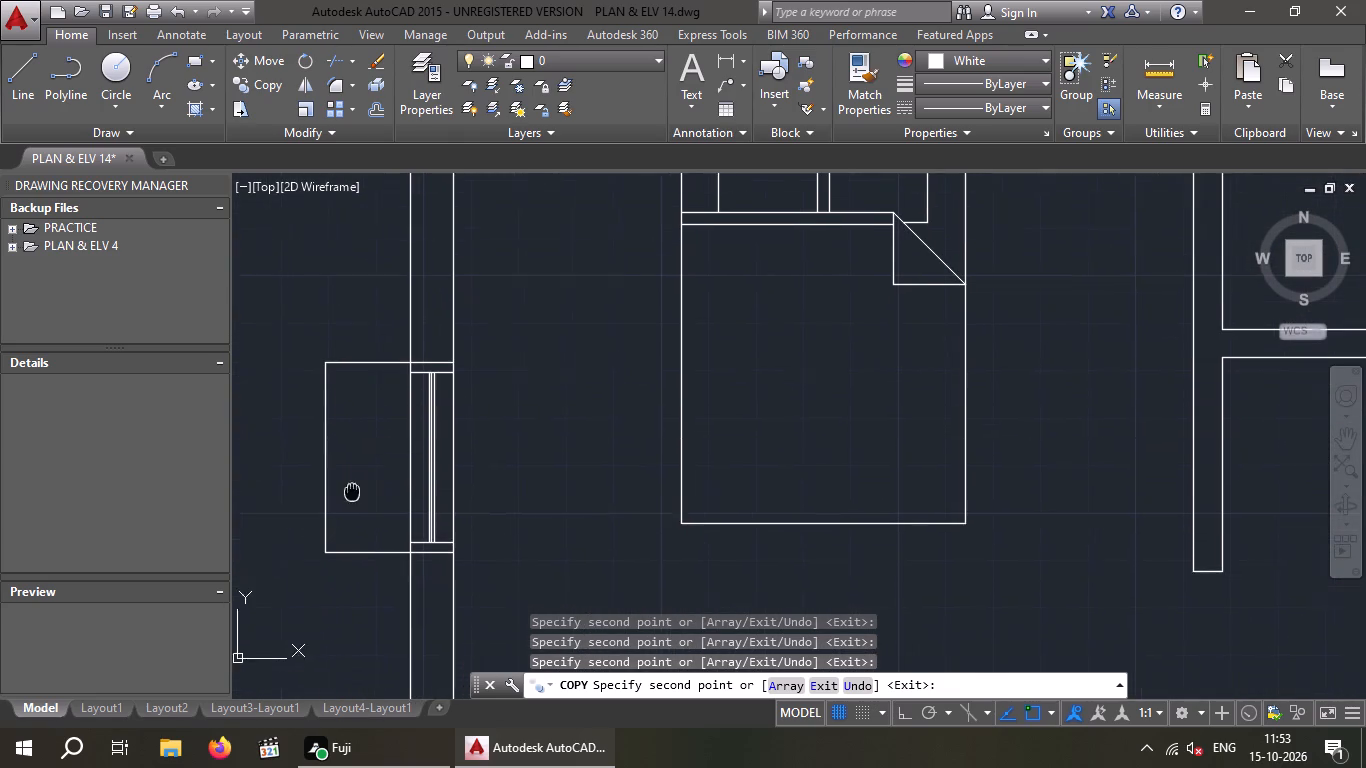
middle_click_drag(352, 492, 337, 468)
scroll(336, 466, "up", 3)
scroll(335, 467, "down", 2)
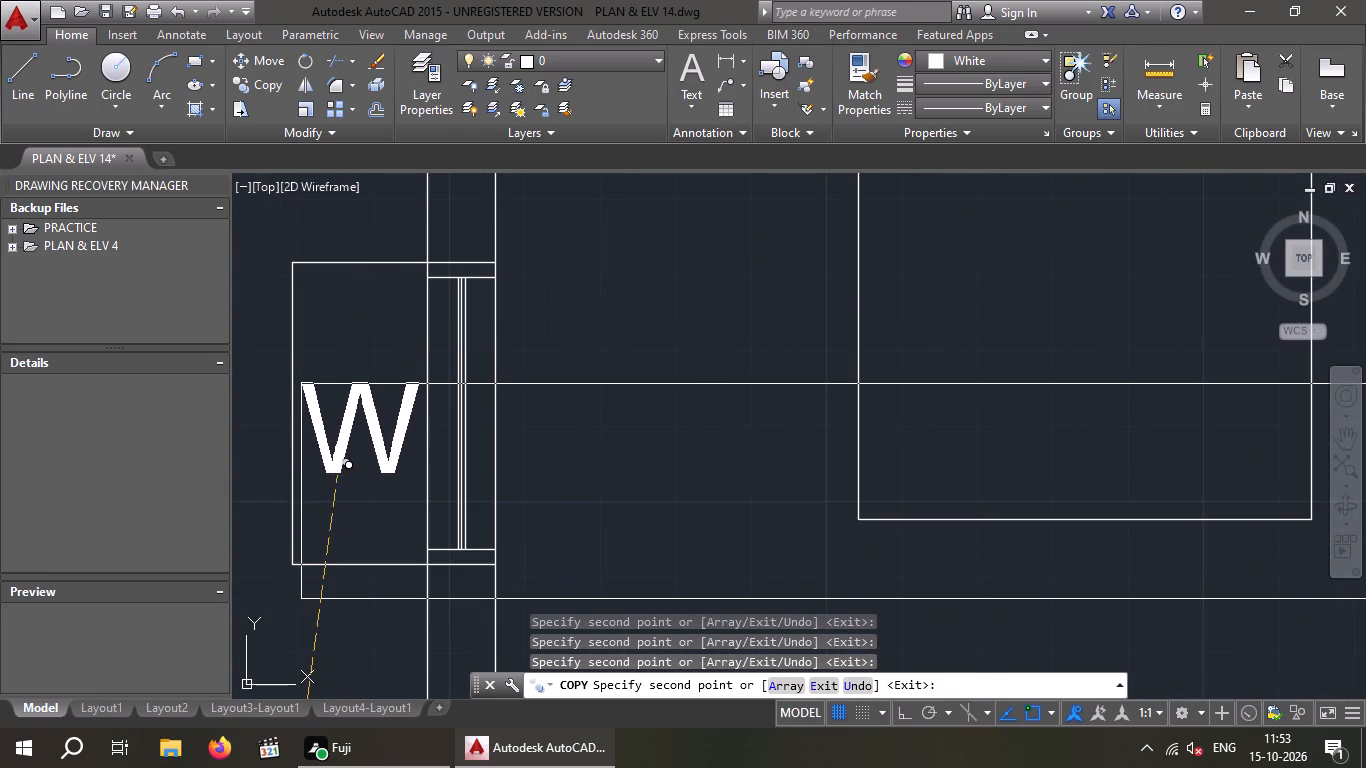
left_click(337, 475)
scroll(339, 467, "down", 4)
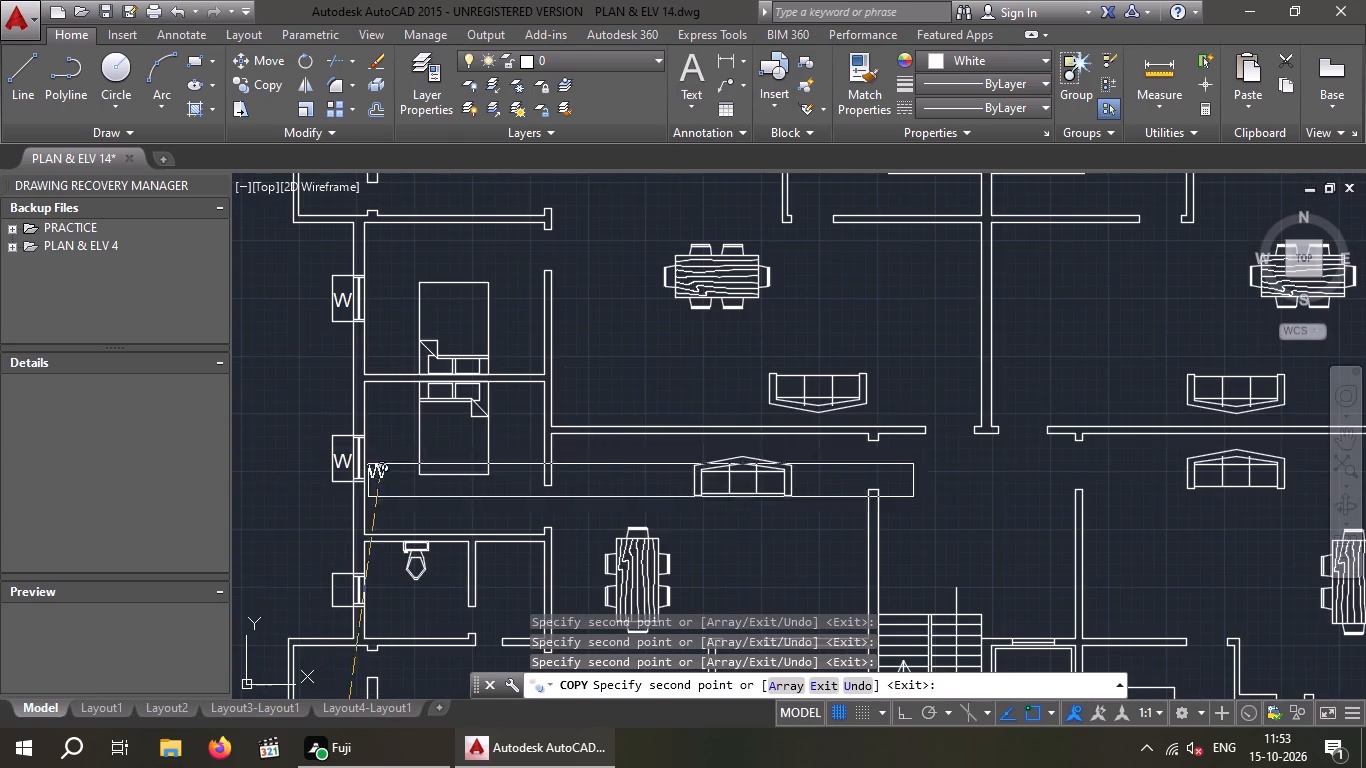
middle_click_drag(404, 471, 355, 300)
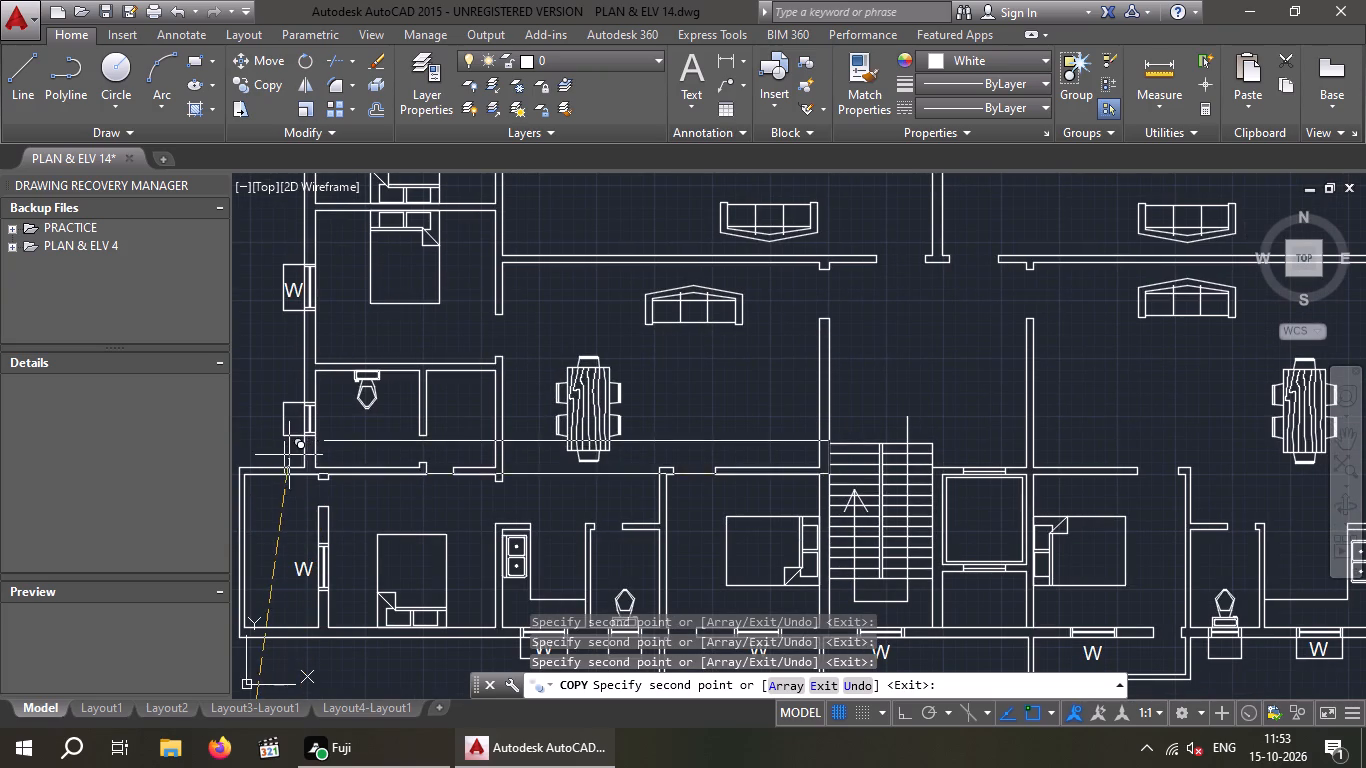
scroll(371, 429, "down", 2)
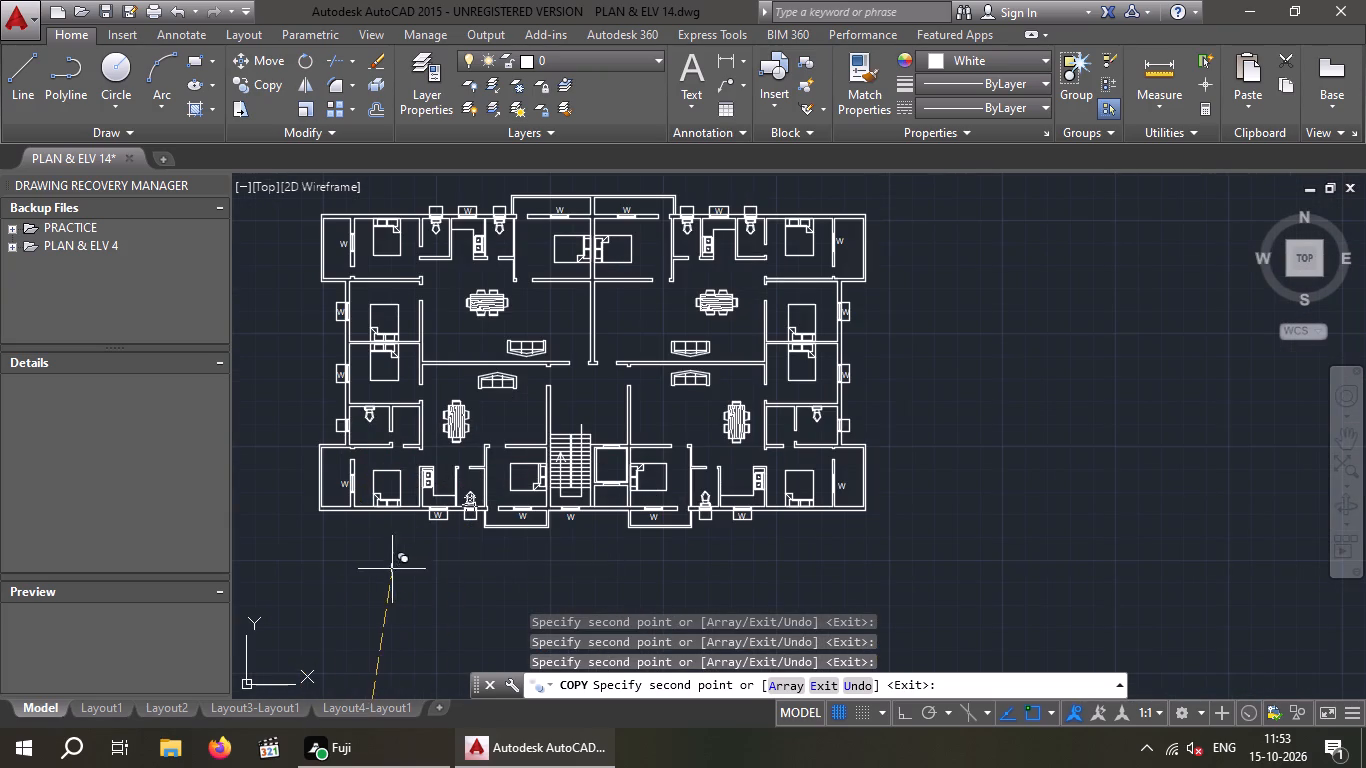
middle_click_drag(373, 547, 362, 494)
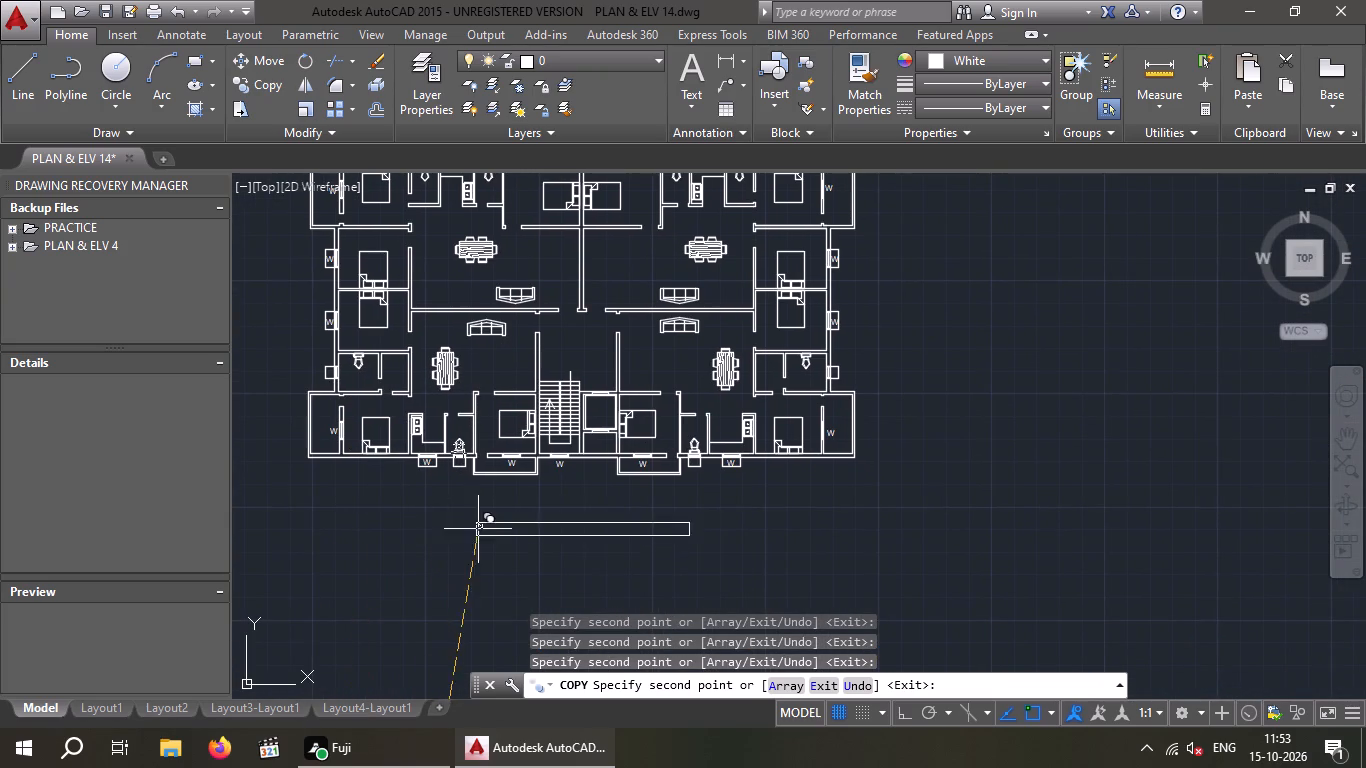
key("grave")
key("Escape")
key("Escape")
Copy the V label beside the first floor plan's toilet into the outline beside the southwest apartment's west-wall toilet ventilator.
middle_click_drag(412, 531, 449, 516)
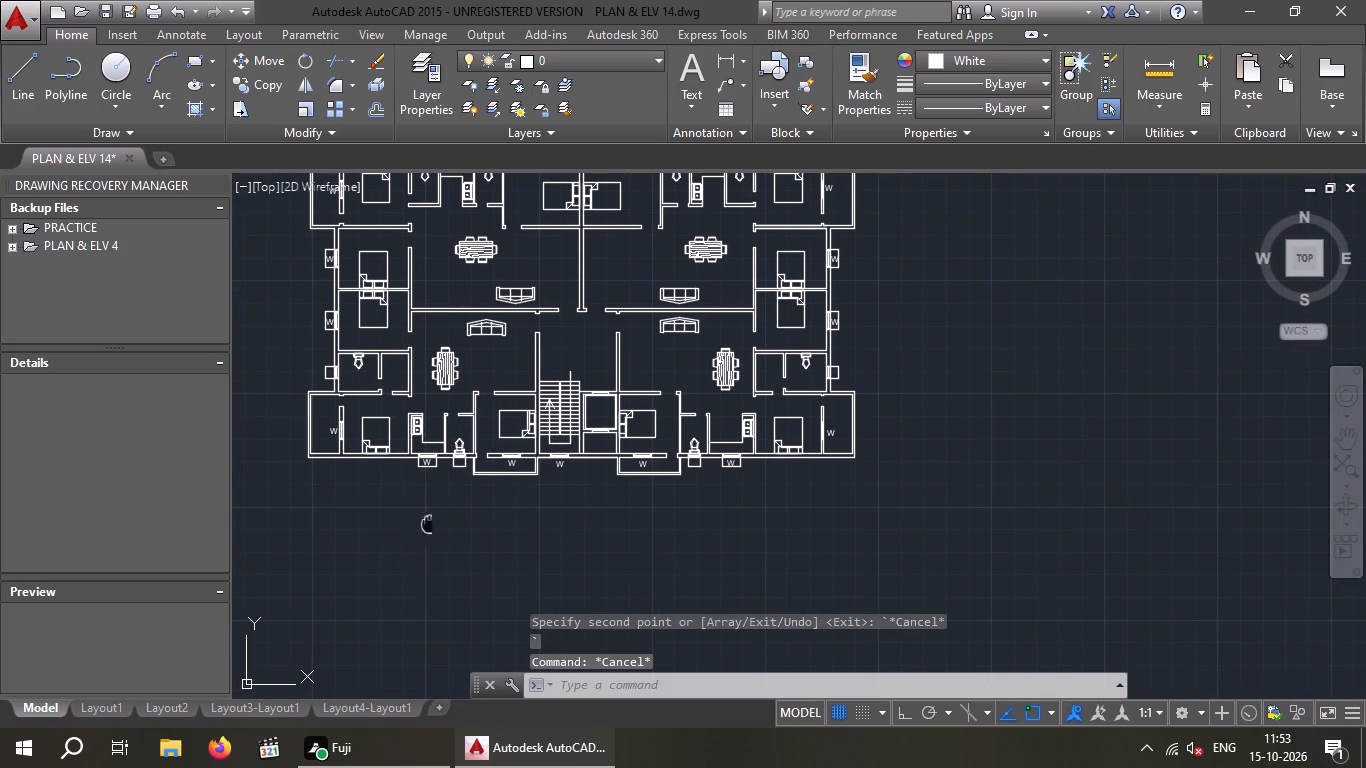
middle_click_drag(449, 516, 527, 483)
scroll(544, 477, "down", 3)
middle_click_drag(479, 513, 605, 460)
scroll(607, 455, "down", 3)
middle_click_drag(507, 501, 627, 431)
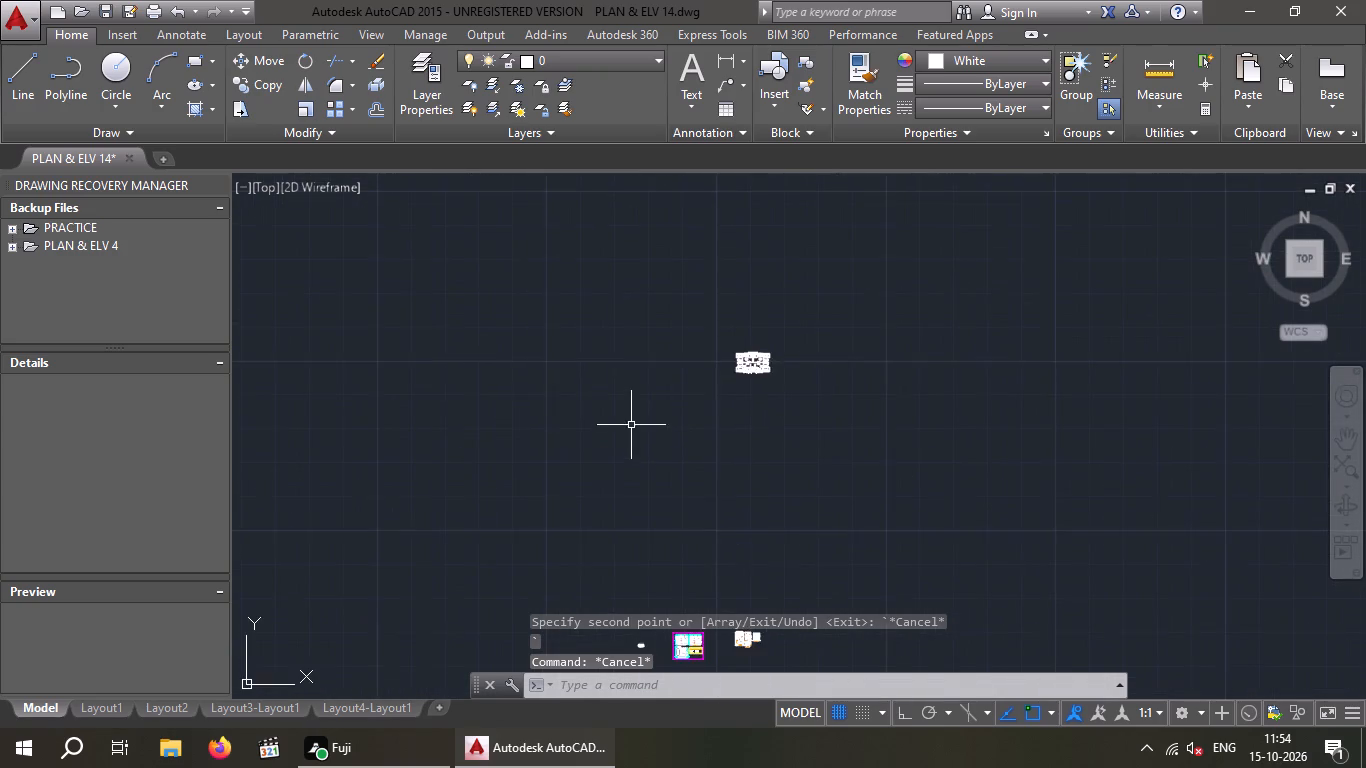
scroll(631, 425, "down", 1)
middle_click_drag(623, 482, 592, 407)
scroll(626, 485, "up", 7)
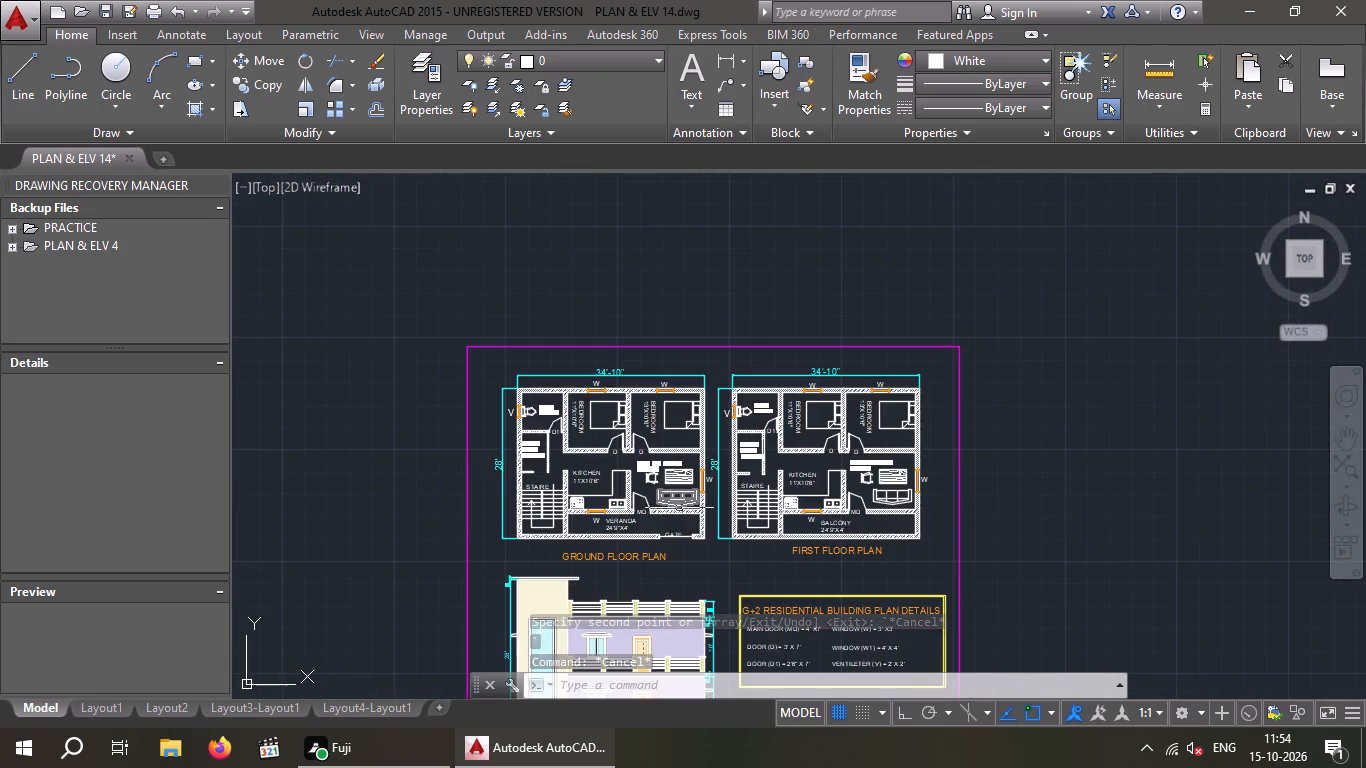
scroll(670, 486, "up", 1)
middle_click(656, 467)
middle_click(656, 466)
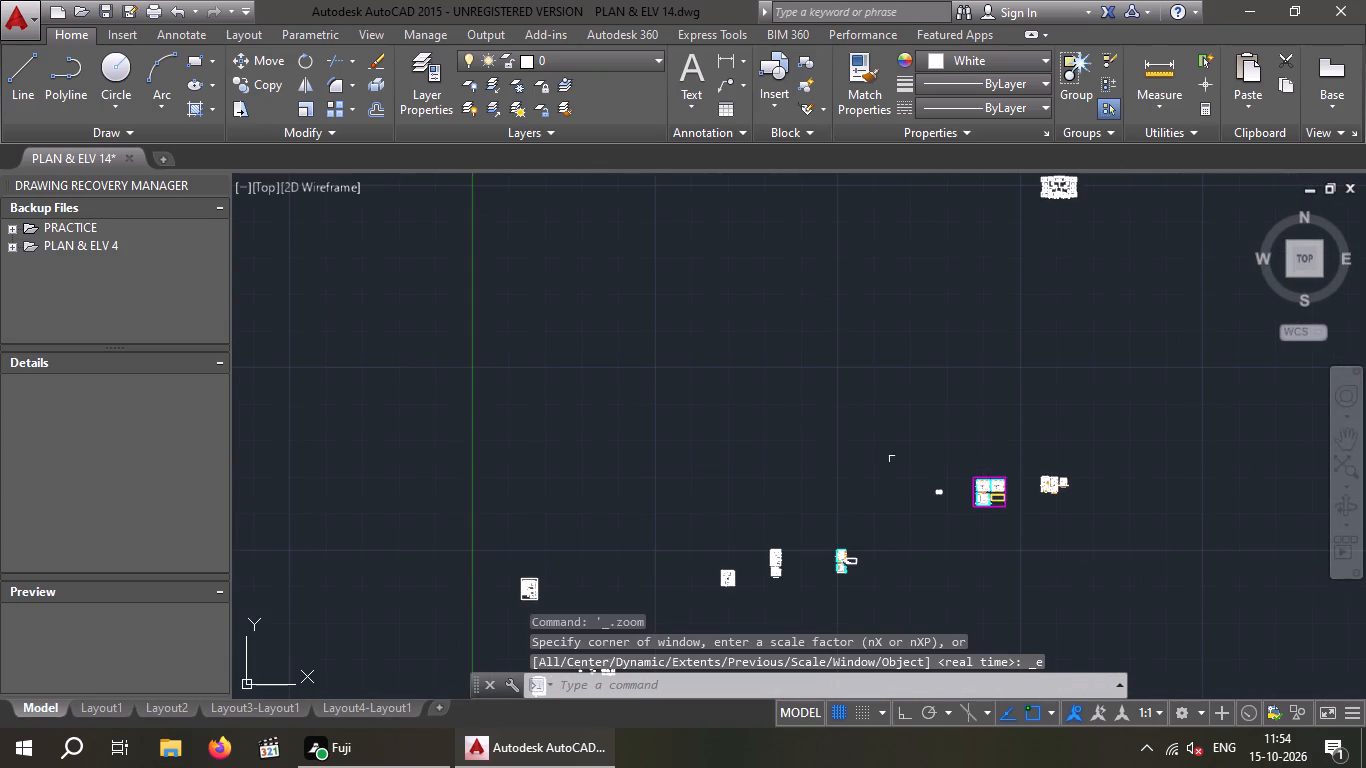
scroll(1011, 495, "up", 8)
middle_click_drag(884, 408, 702, 585)
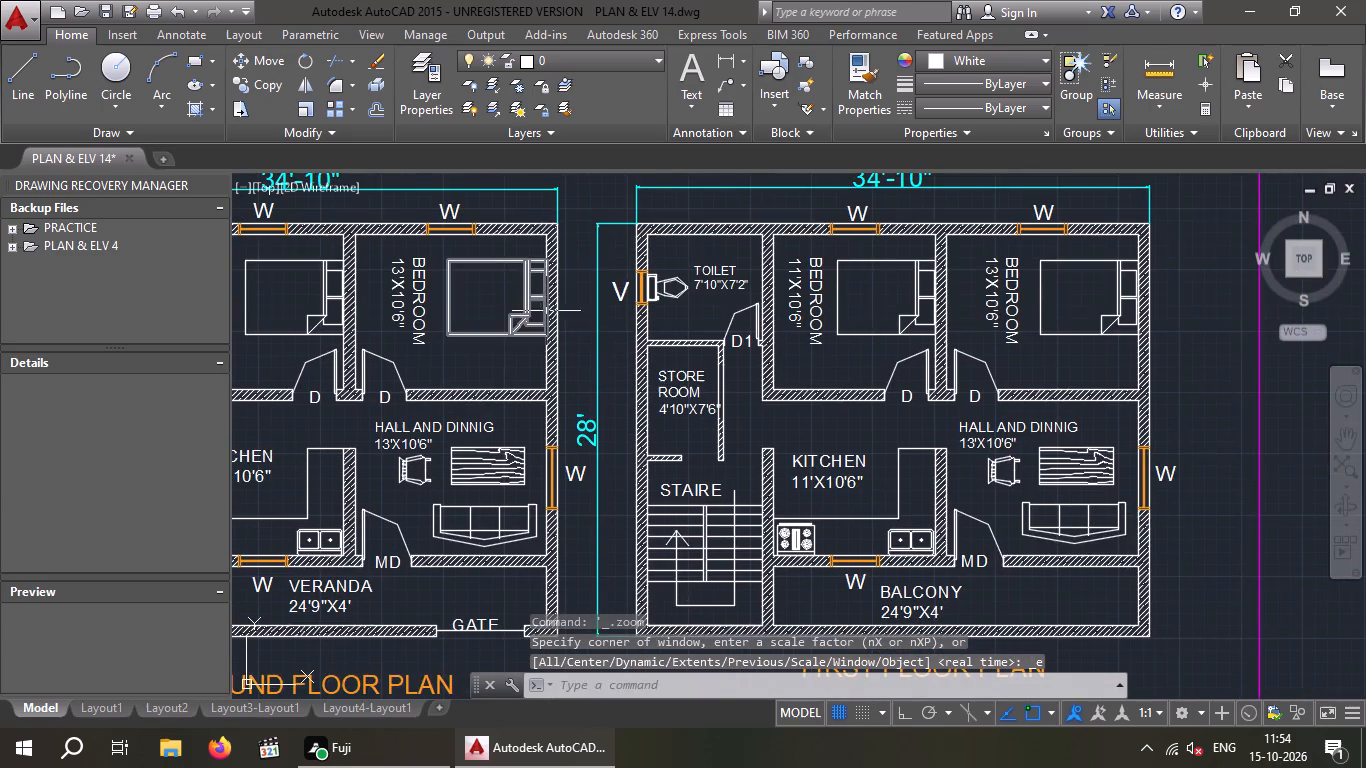
scroll(602, 281, "up", 2)
left_click_drag(657, 360, 640, 329)
left_click_drag(631, 281, 616, 285)
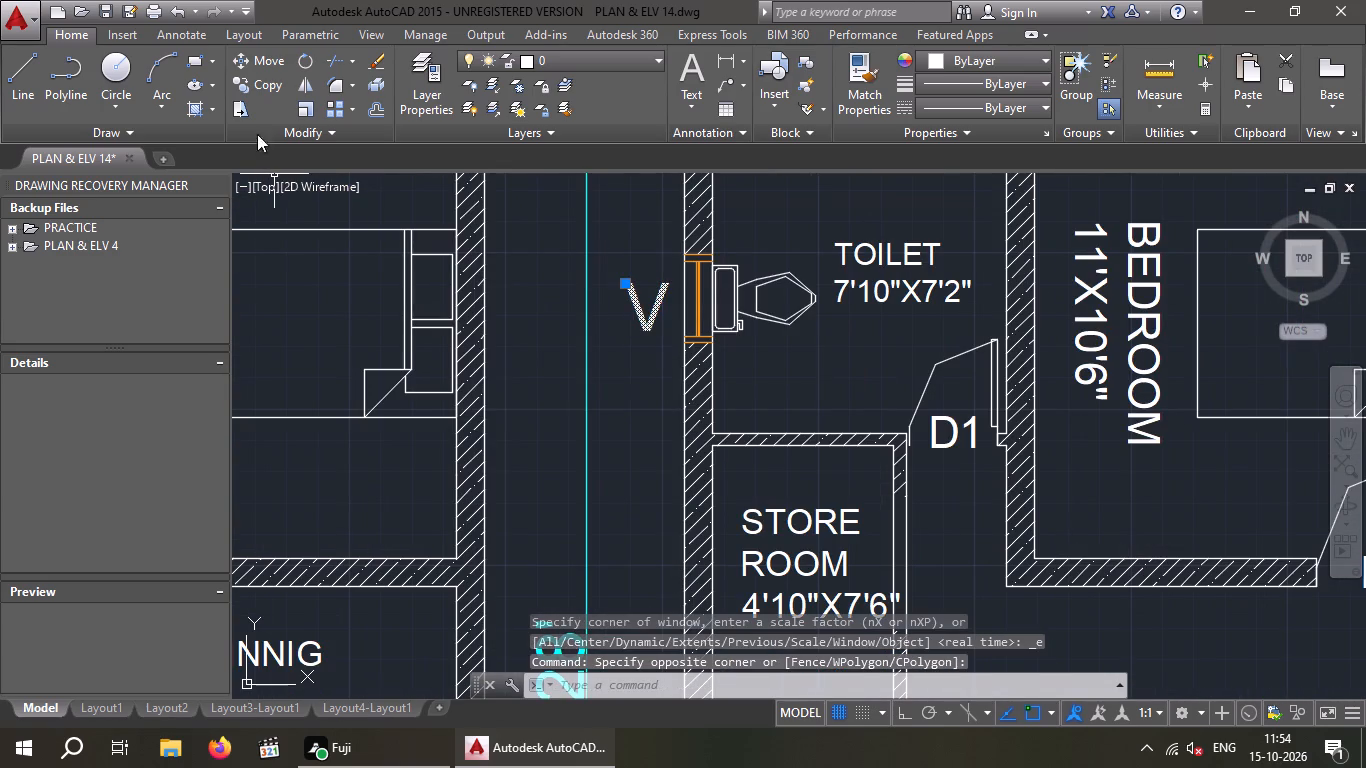
left_click(260, 81)
left_click_drag(643, 332, 633, 333)
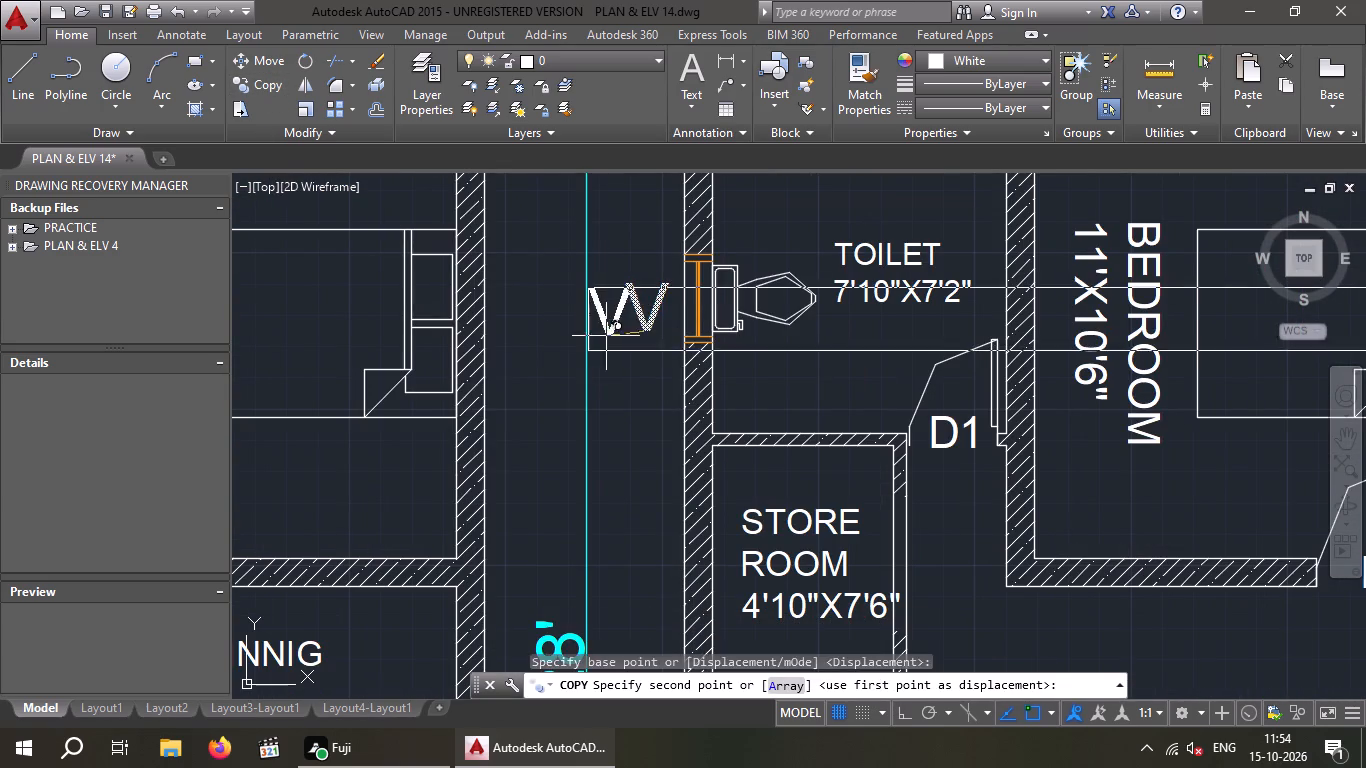
scroll(605, 340, "down", 3)
middle_click_drag(599, 376, 498, 663)
scroll(556, 402, "down", 5)
scroll(557, 321, "down", 1)
middle_click_drag(553, 339, 454, 756)
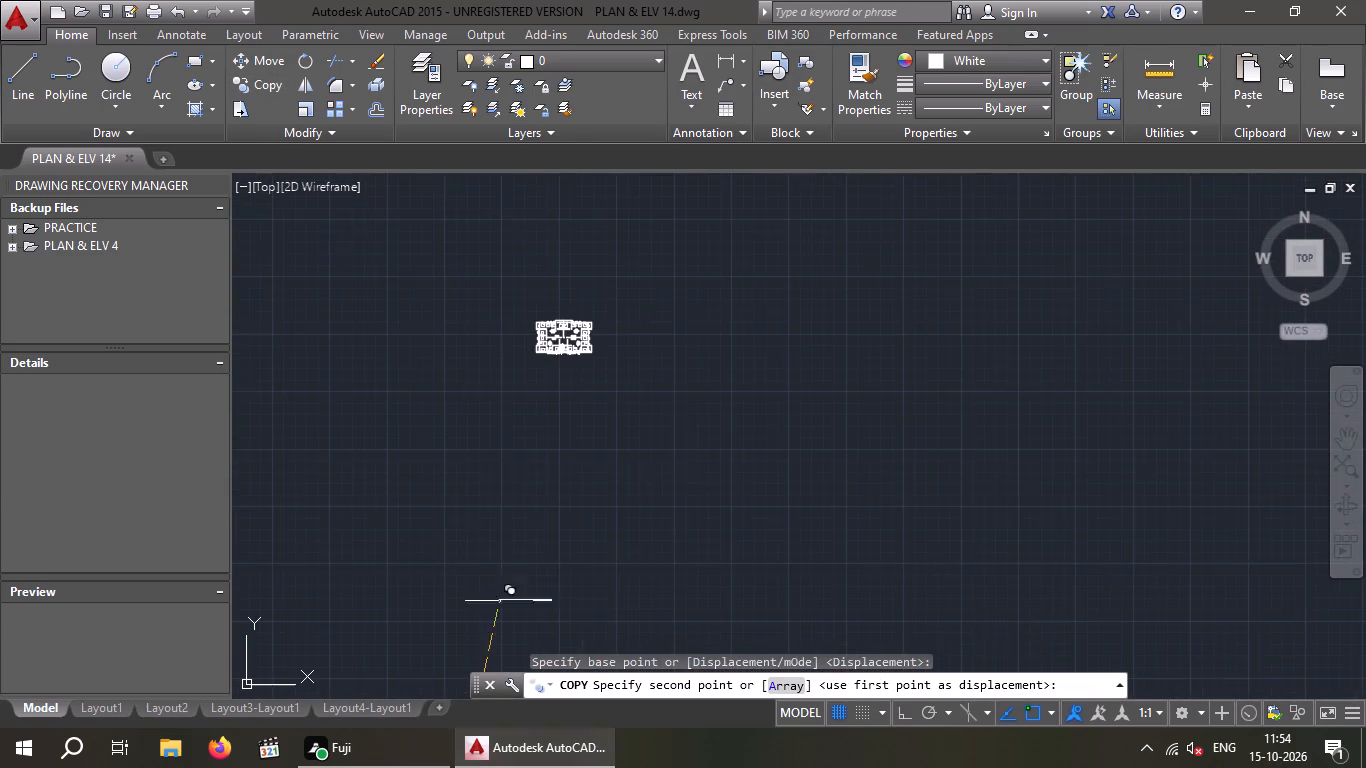
scroll(526, 339, "up", 4)
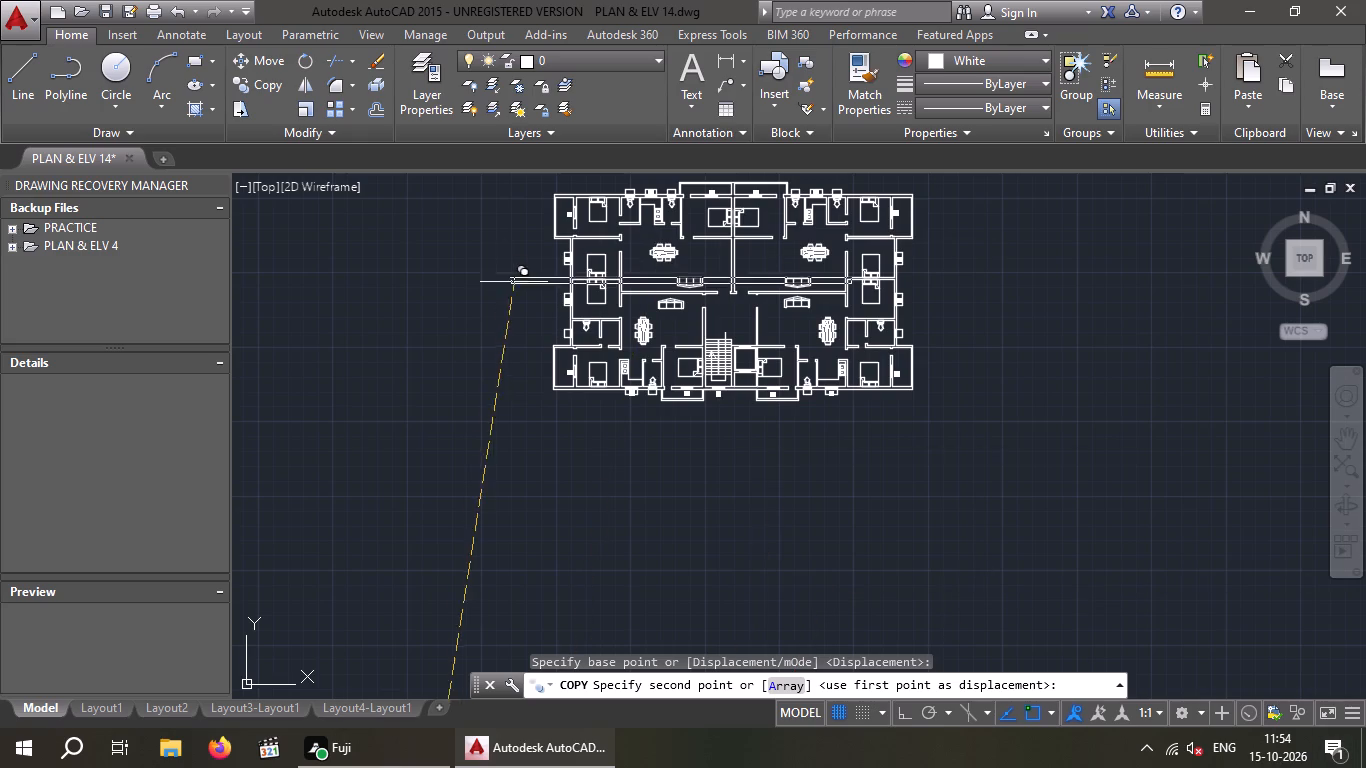
middle_click_drag(522, 290, 506, 435)
scroll(555, 504, "up", 5)
middle_click_drag(491, 352, 490, 431)
scroll(498, 379, "up", 2)
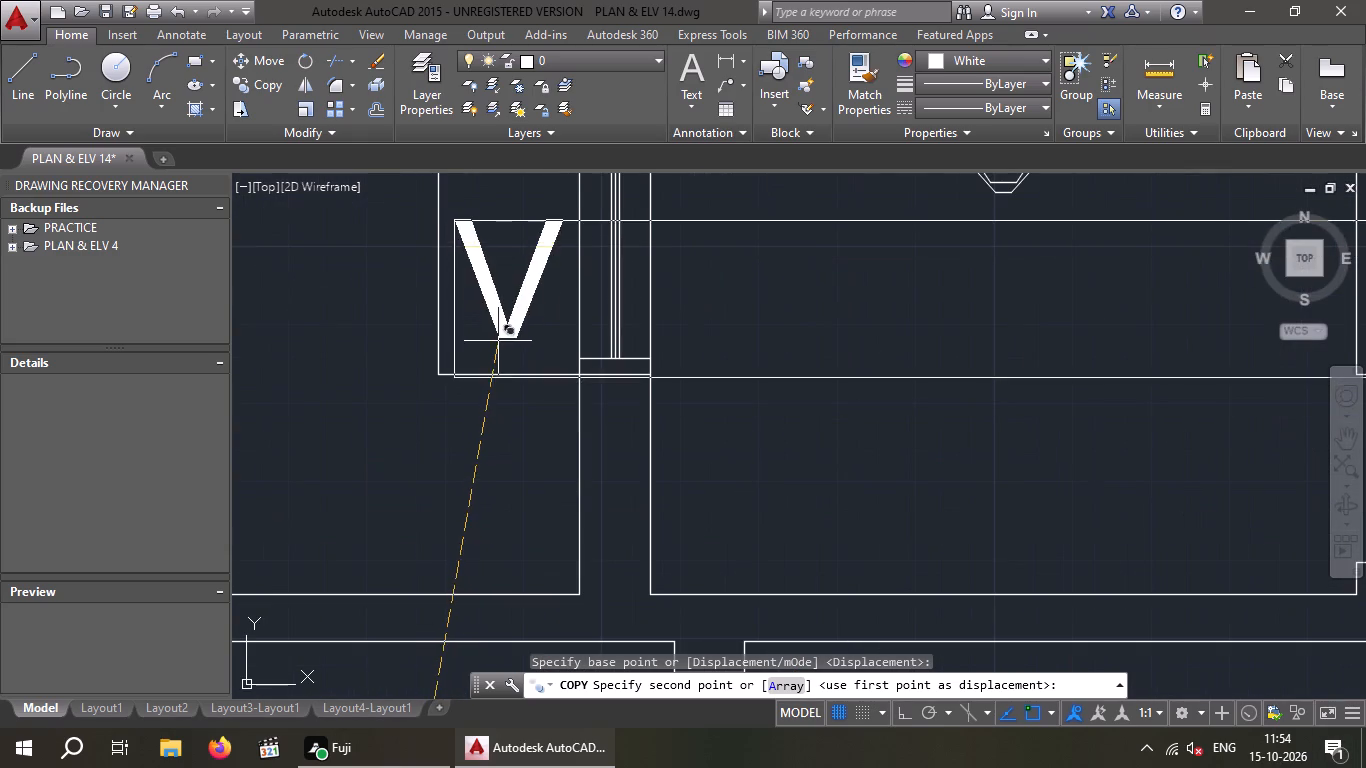
middle_click_drag(498, 351, 490, 421)
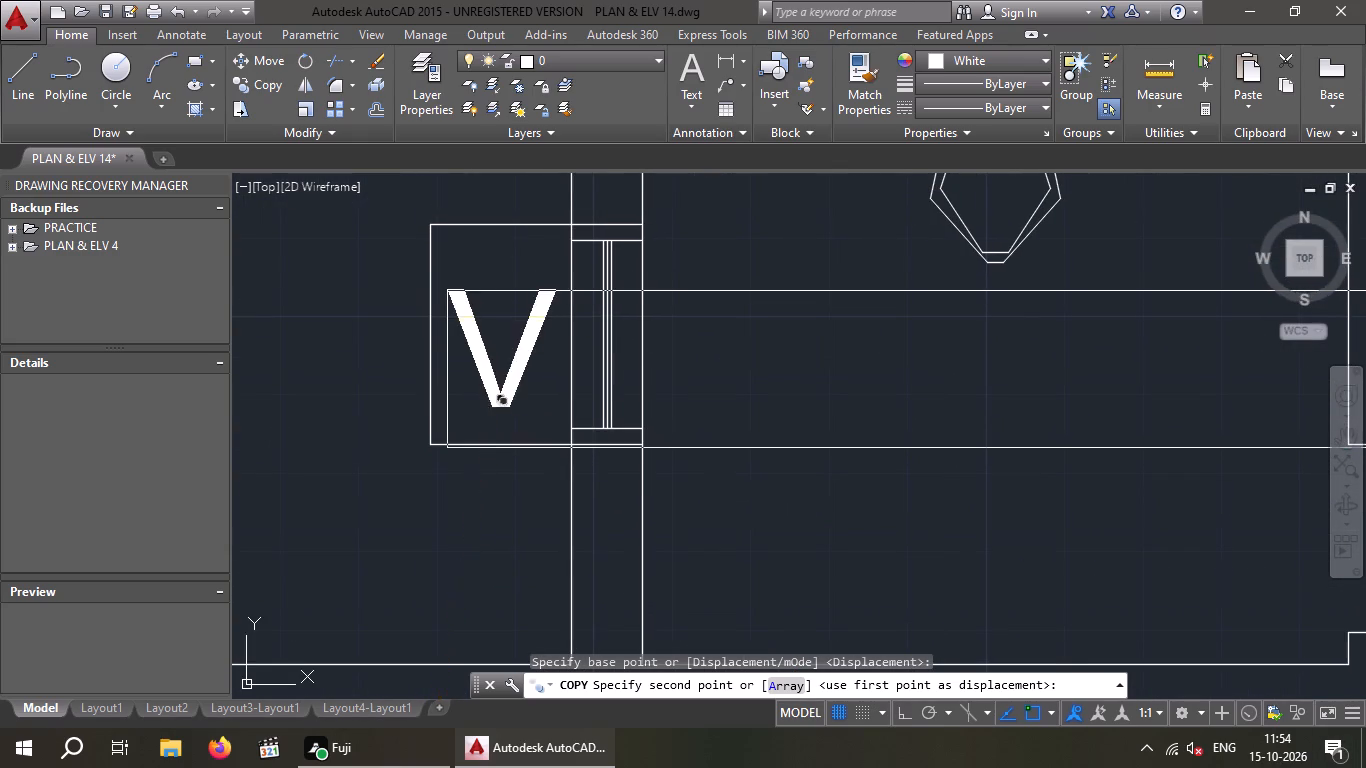
left_click(491, 411)
Place a V label copy inside the outline below the southwest apartment's toilet ventilator on the south wall.
scroll(494, 407, "down", 2)
scroll(518, 499, "down", 2)
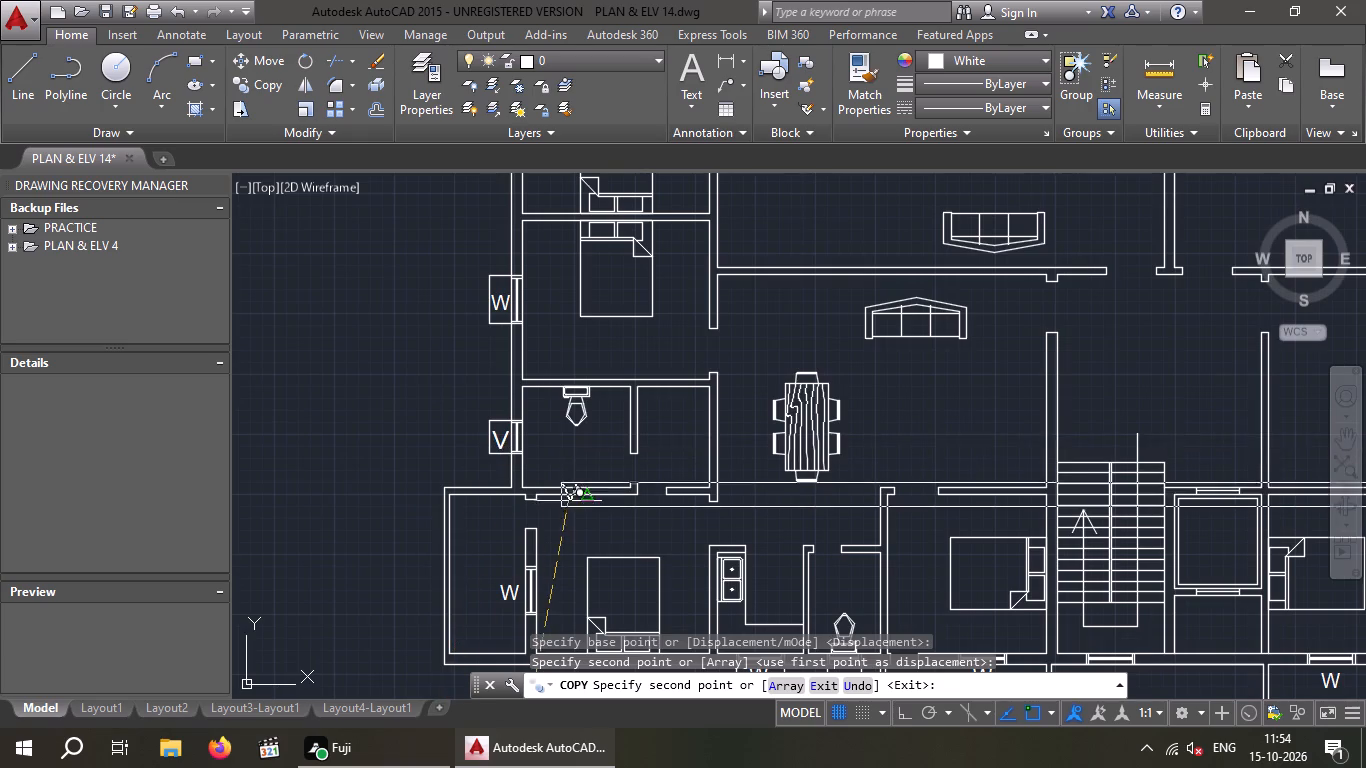
middle_click_drag(553, 482, 517, 444)
scroll(562, 484, "down", 1)
middle_click_drag(504, 402, 410, 326)
scroll(629, 519, "up", 2)
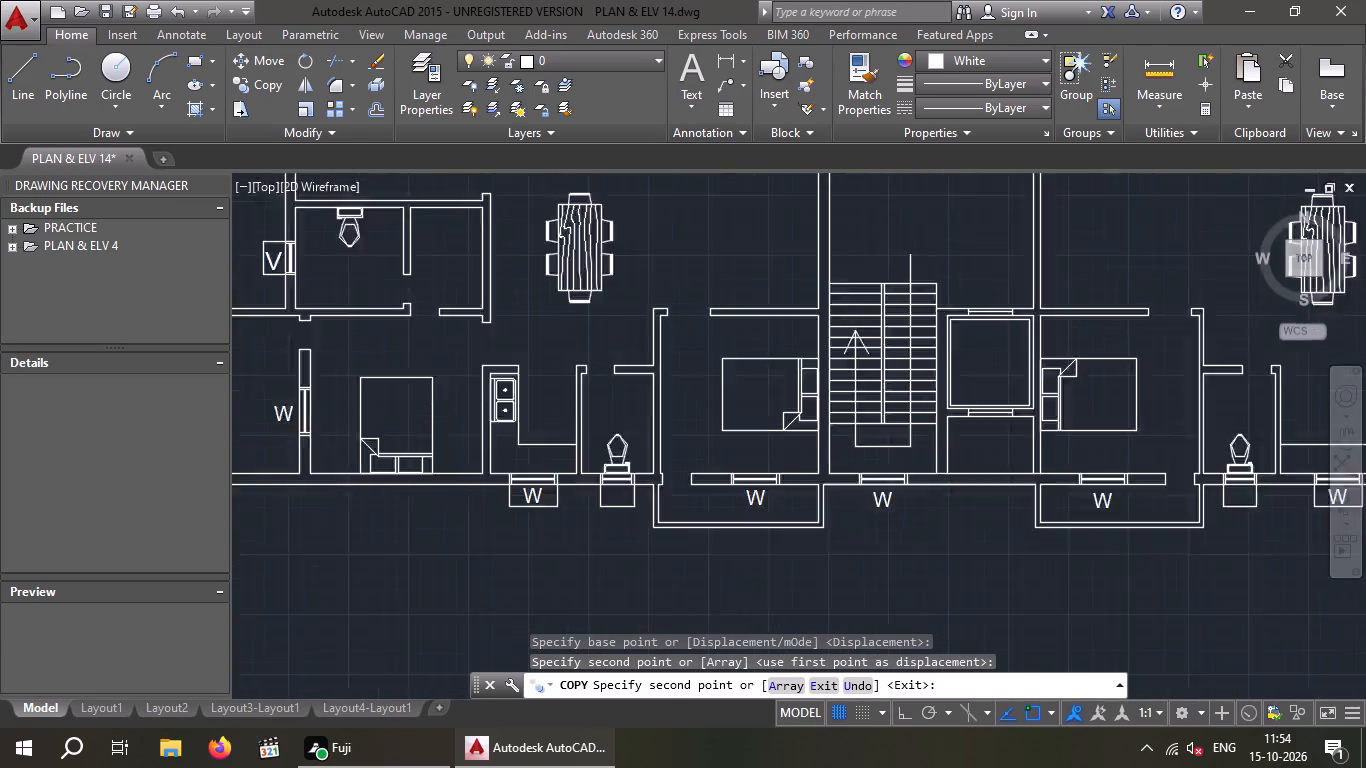
scroll(628, 519, "up", 4)
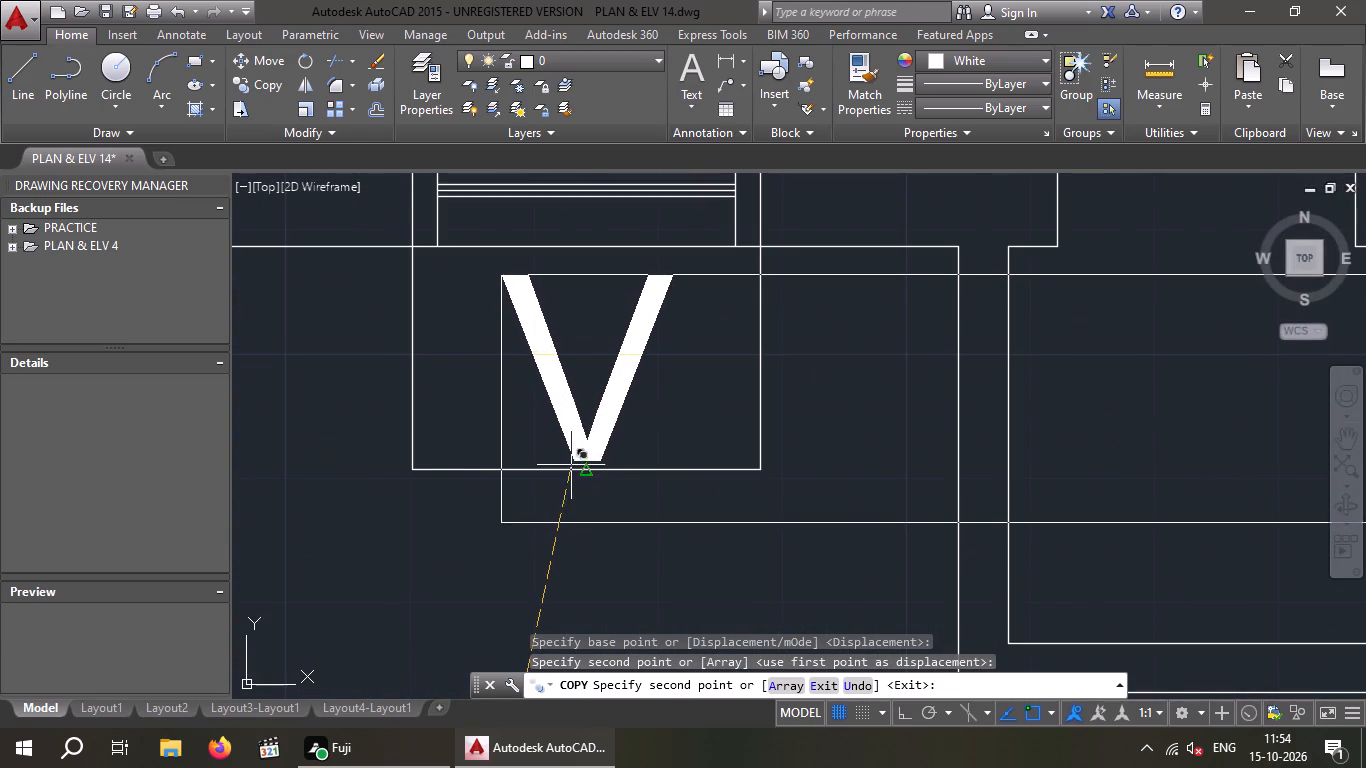
left_click(571, 457)
Place a V label copy inside the outline below the southeast apartment's toilet ventilator on the south wall.
scroll(575, 462, "down", 5)
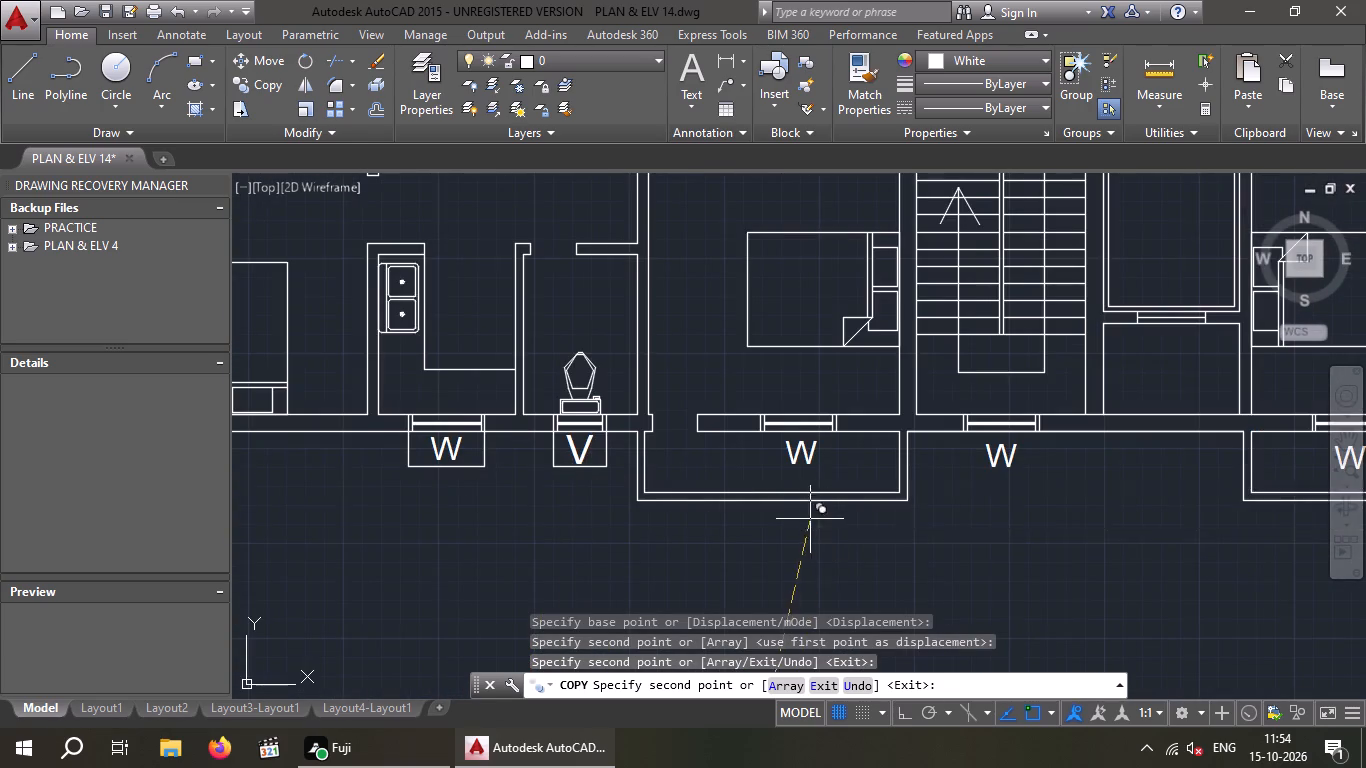
middle_click_drag(806, 519, 174, 487)
middle_click_drag(918, 460, 600, 514)
scroll(618, 507, "up", 4)
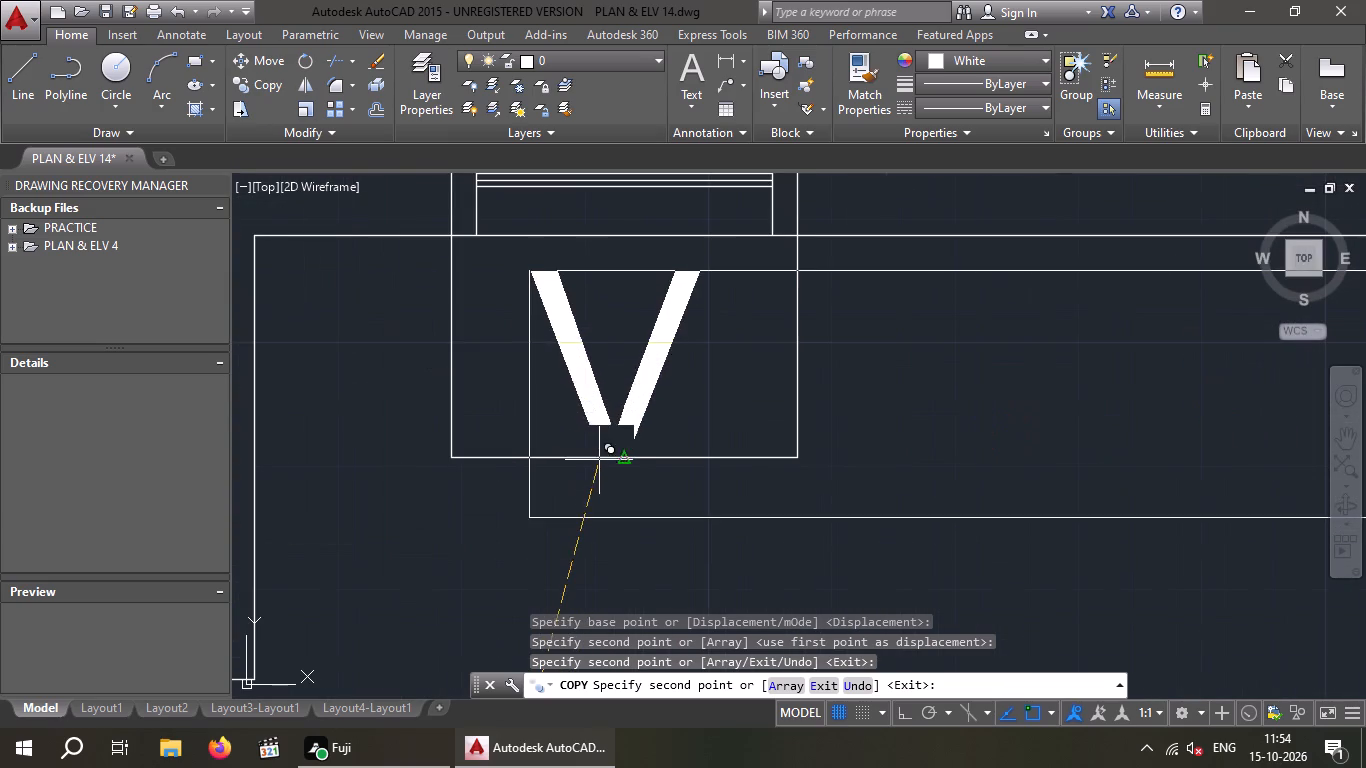
left_click(606, 446)
Place a V label copy inside the outline beside the southeast apartment's east-wall toilet ventilator.
scroll(607, 446, "down", 6)
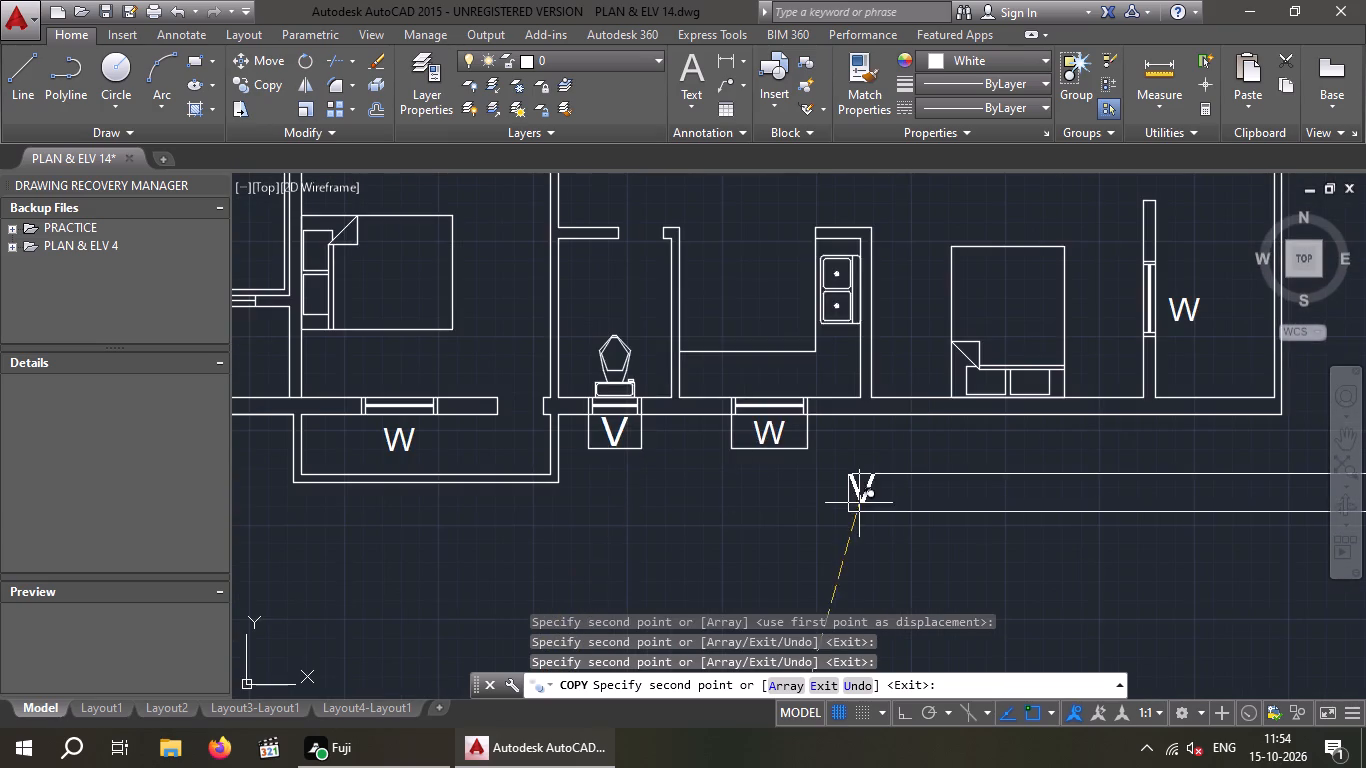
scroll(840, 500, "down", 1)
middle_click_drag(837, 500, 823, 503)
middle_click(816, 503)
middle_click_drag(838, 511, 821, 535)
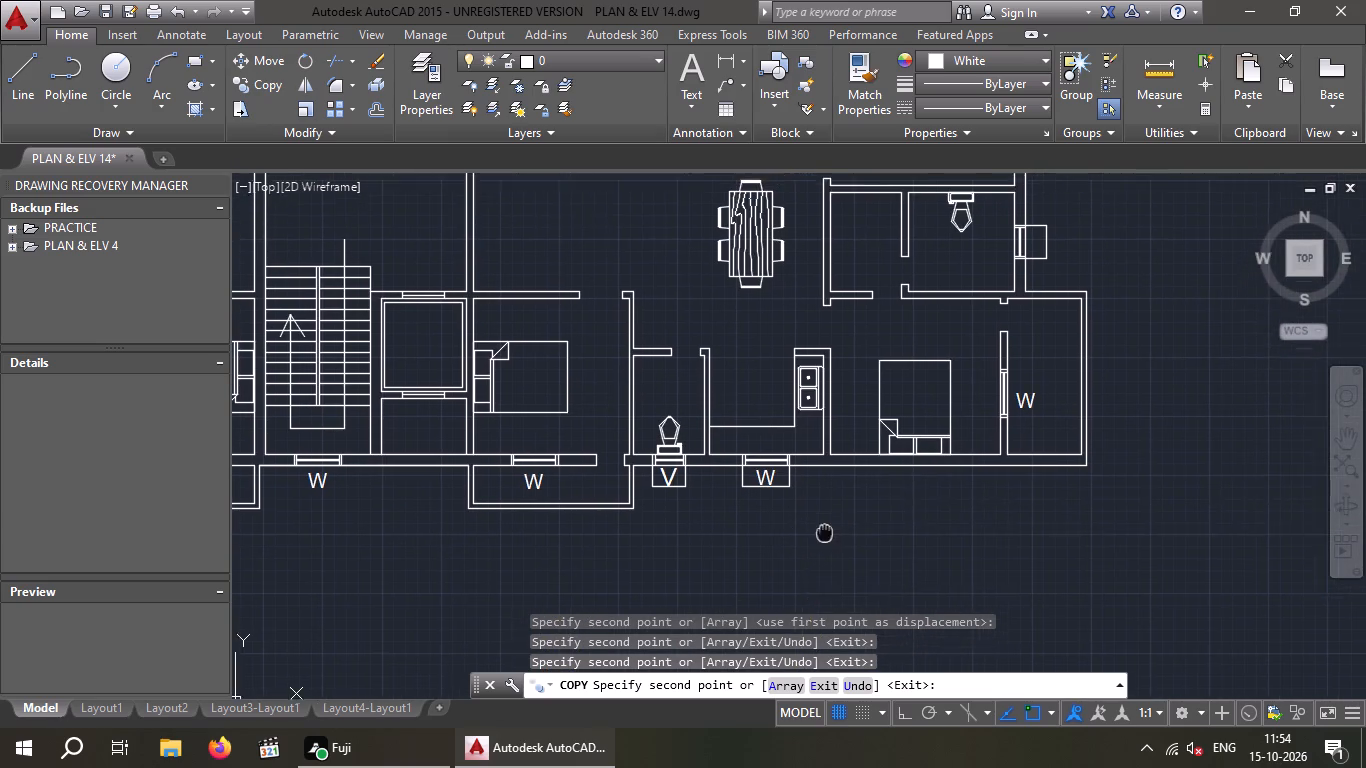
middle_click_drag(821, 535, 762, 628)
middle_click_drag(958, 333, 799, 441)
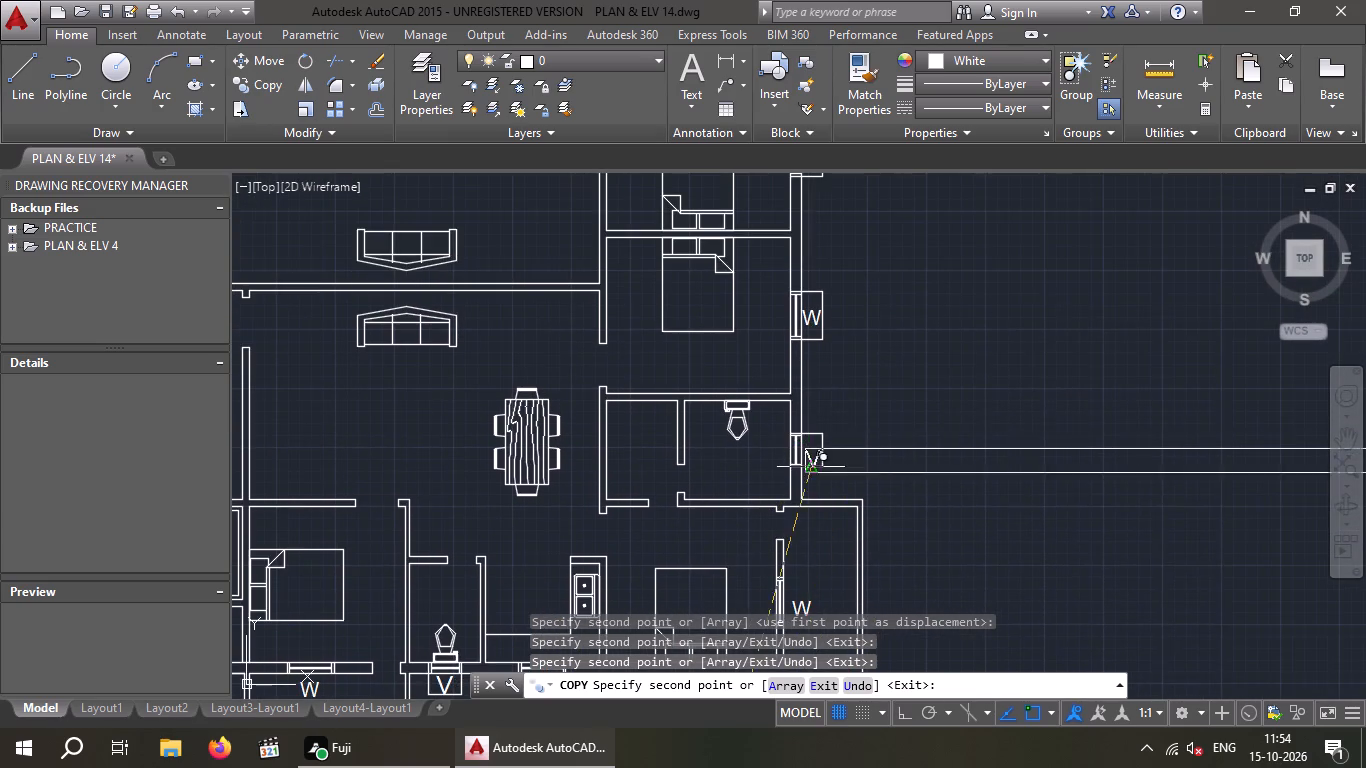
scroll(814, 464, "up", 5)
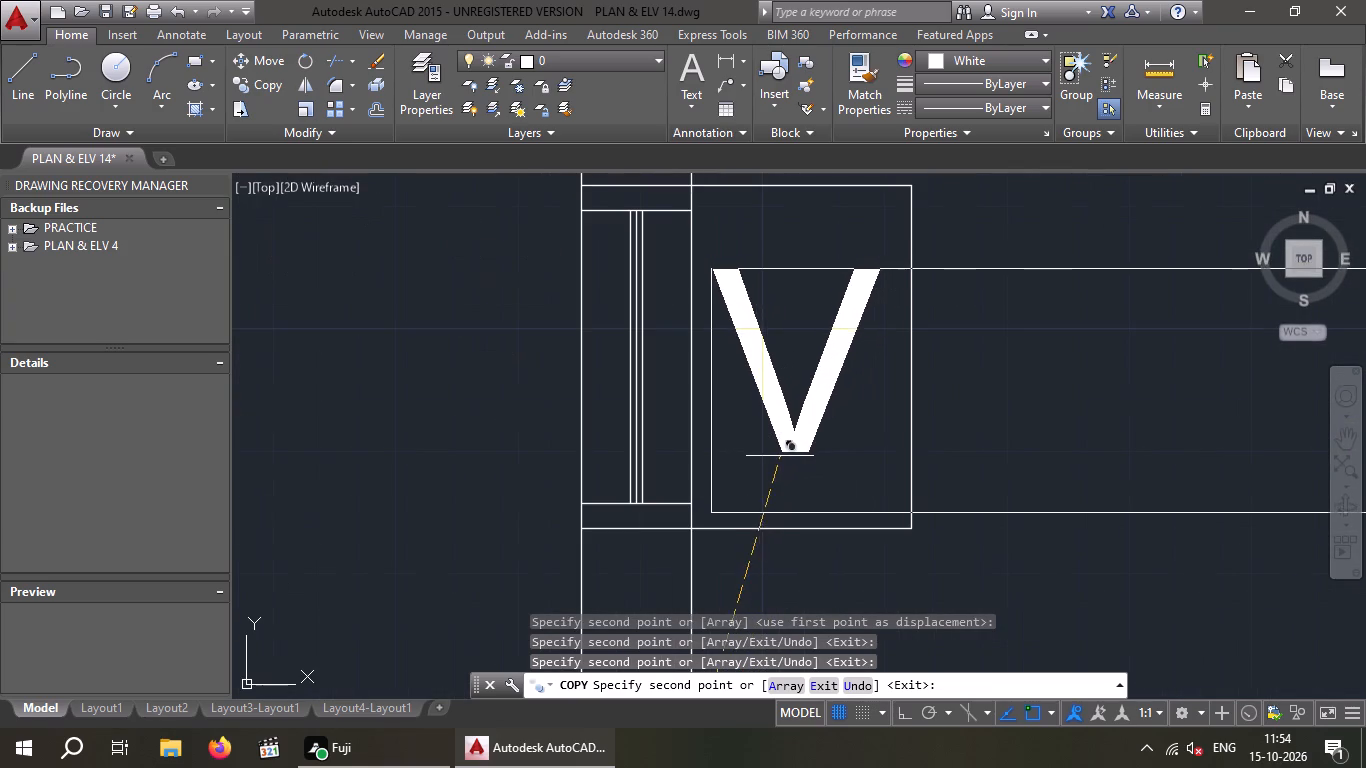
left_click(776, 446)
Place a V label copy inside the outline above the northeast apartment's eastern toilet ventilator on the north wall.
scroll(779, 445, "down", 7)
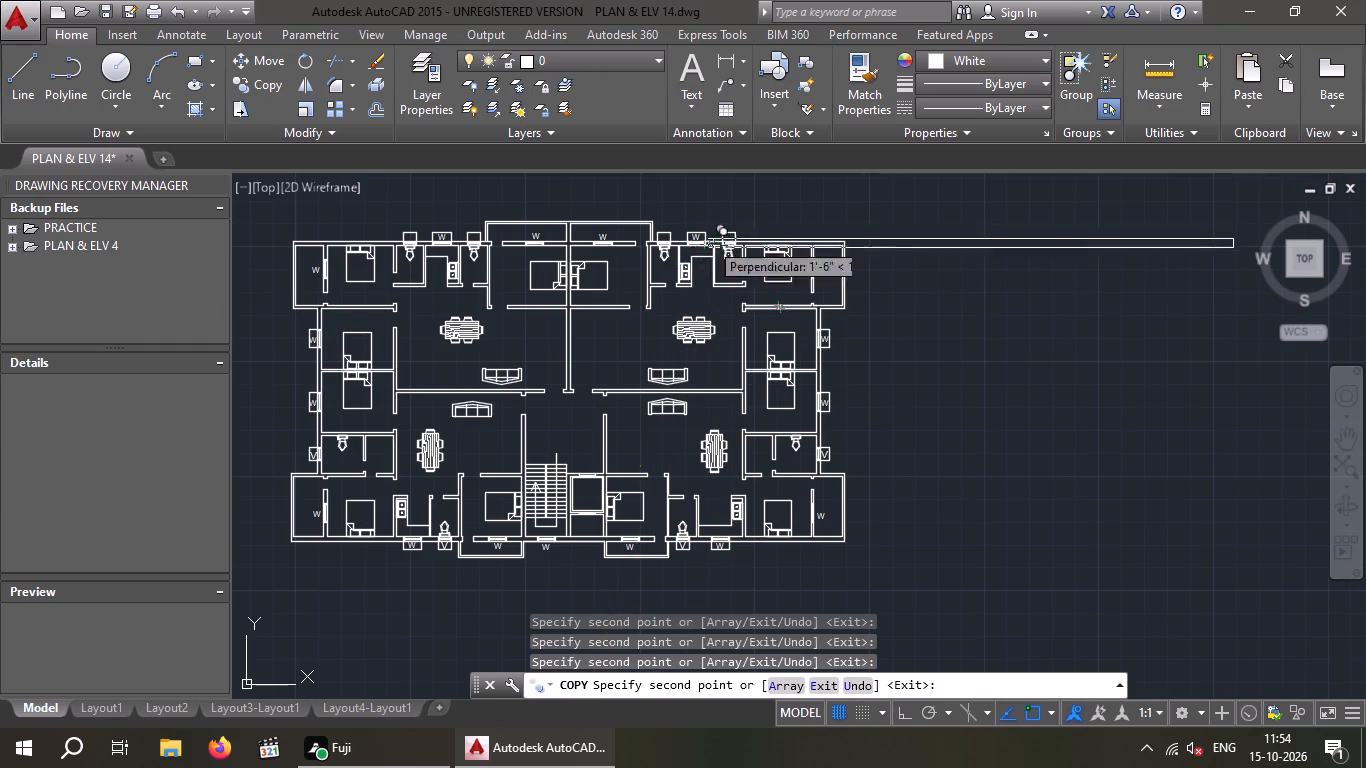
scroll(721, 243, "up", 5)
middle_click_drag(728, 285, 722, 498)
scroll(724, 488, "up", 2)
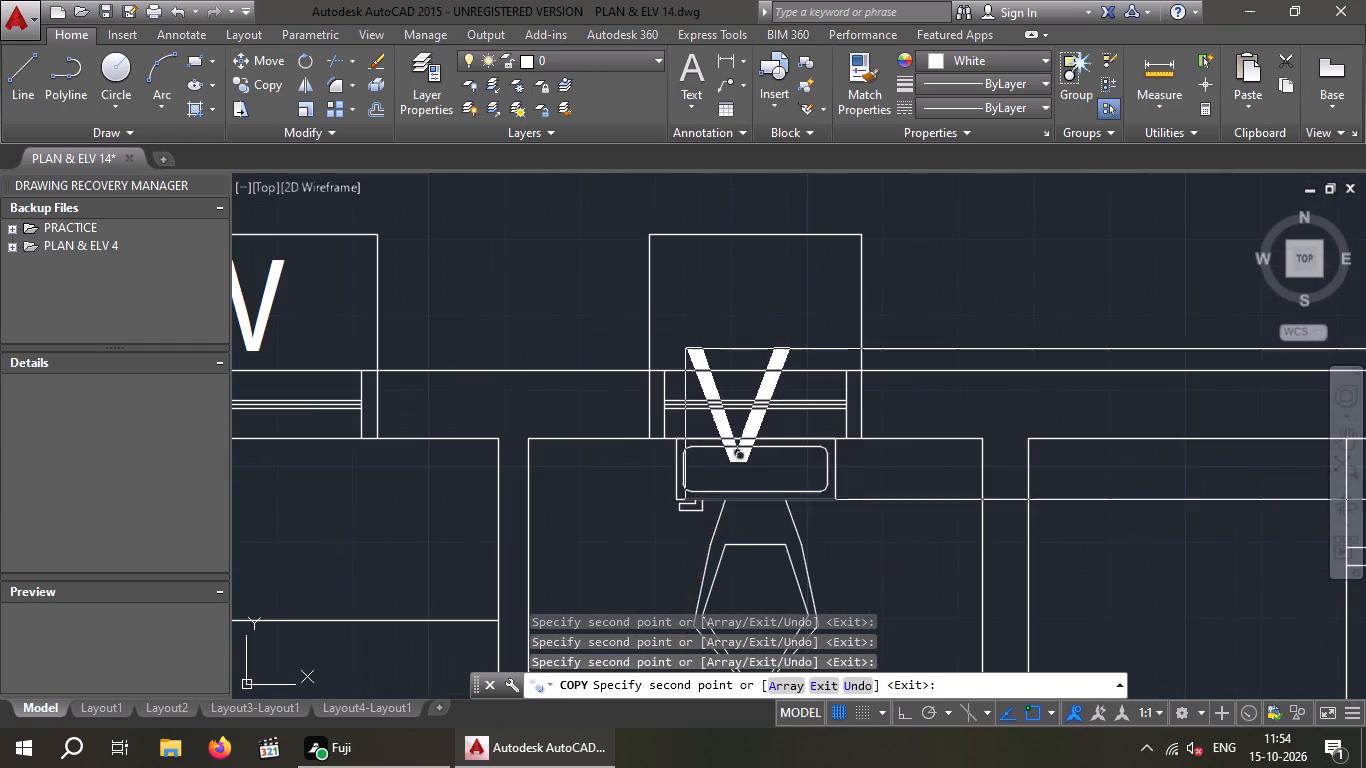
scroll(737, 380, "up", 2)
scroll(736, 379, "down", 1)
middle_click_drag(735, 415, 724, 516)
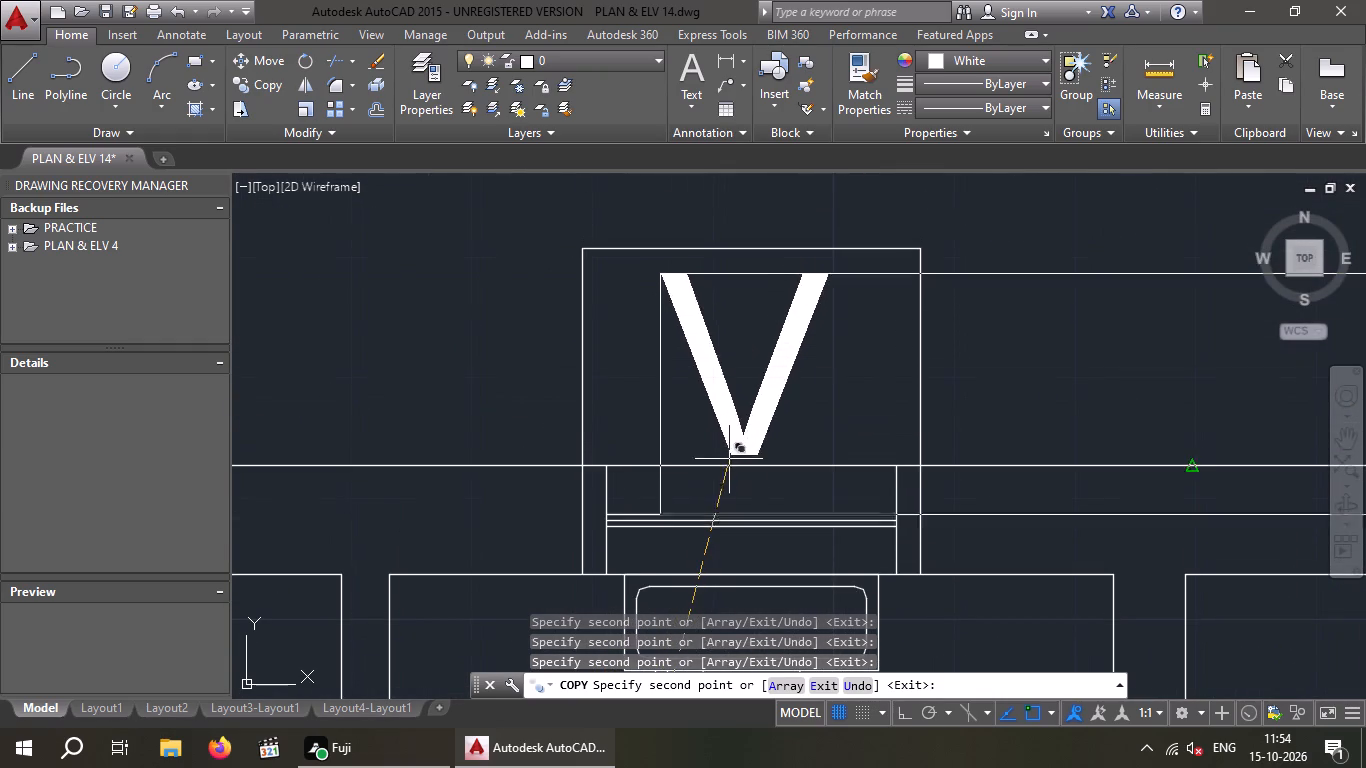
left_click(727, 450)
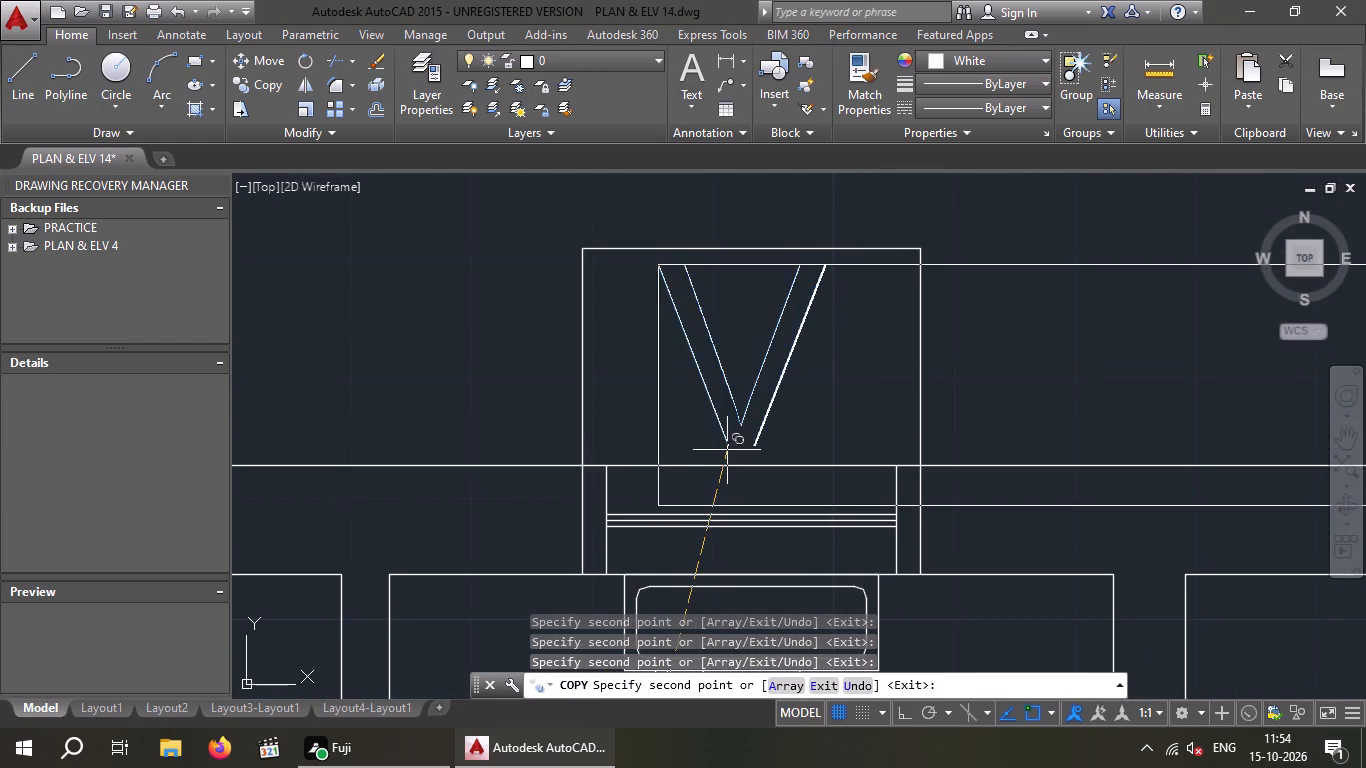
Place a V label copy inside the outline above the northeast apartment's western toilet ventilator on the north wall.
scroll(727, 450, "down", 4)
middle_click_drag(609, 480, 826, 448)
scroll(548, 425, "up", 3)
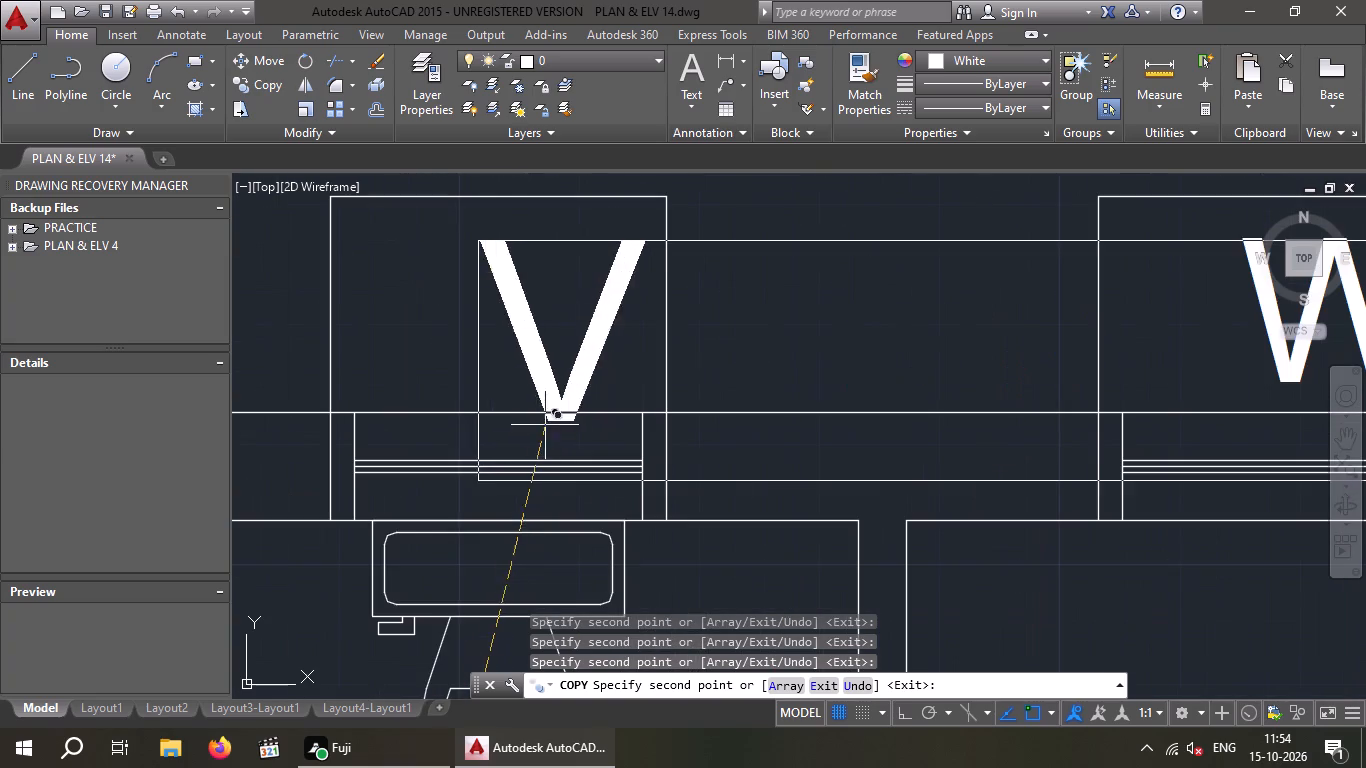
left_click(471, 400)
Place a V label copy inside the outline above the northwest apartment's eastern toilet ventilator on the north wall.
scroll(486, 405, "down", 5)
middle_click_drag(489, 440, 855, 433)
scroll(844, 436, "down", 3)
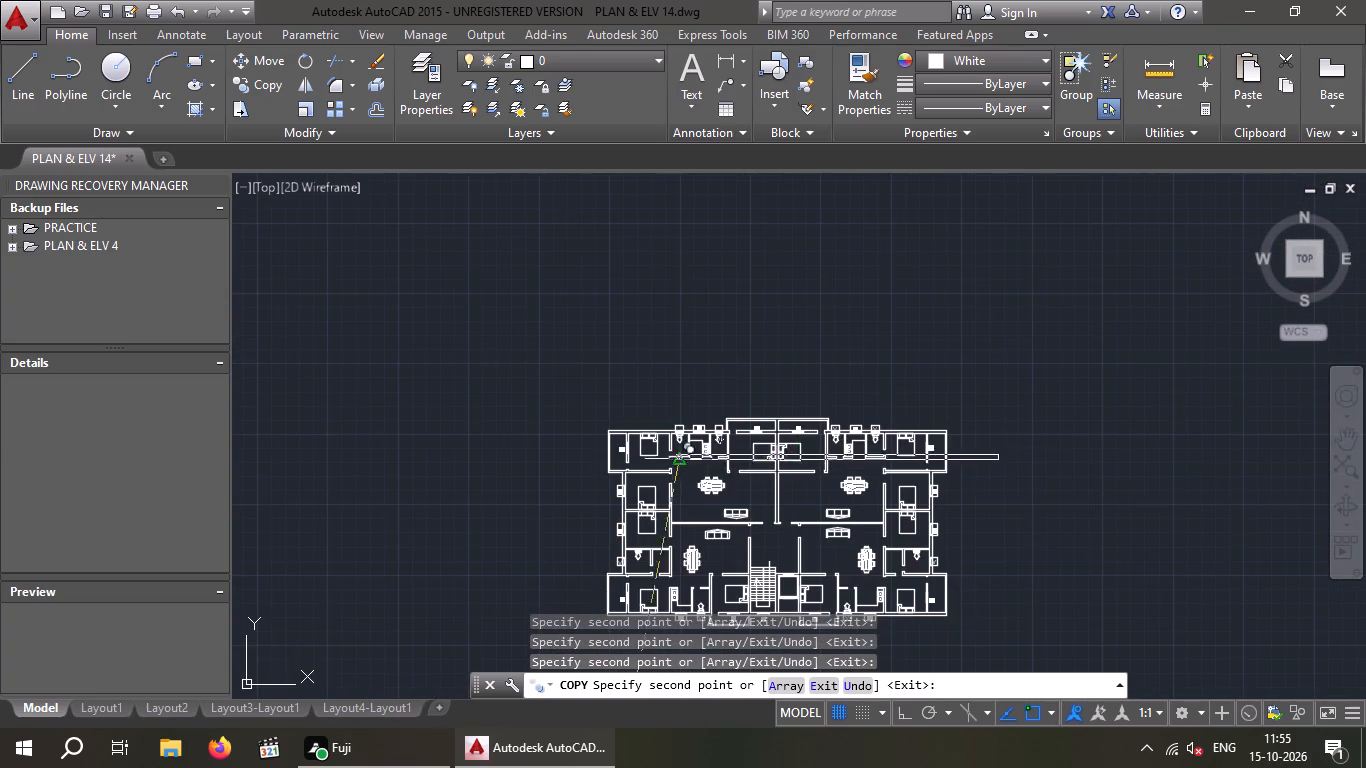
scroll(711, 431, "up", 8)
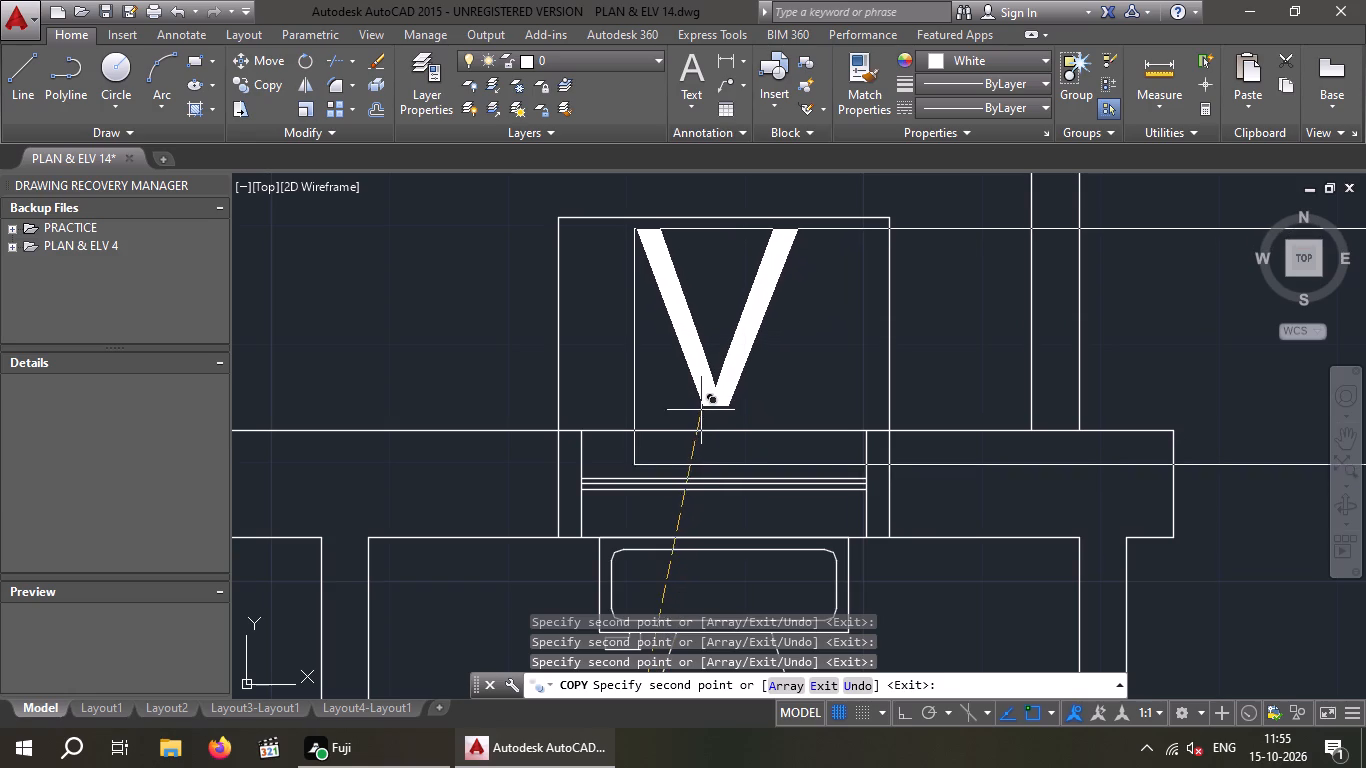
left_click(702, 417)
Place a V label copy inside the outline above the northwest apartment's western toilet ventilator on the north wall.
scroll(660, 435, "down", 2)
middle_click_drag(538, 471, 609, 456)
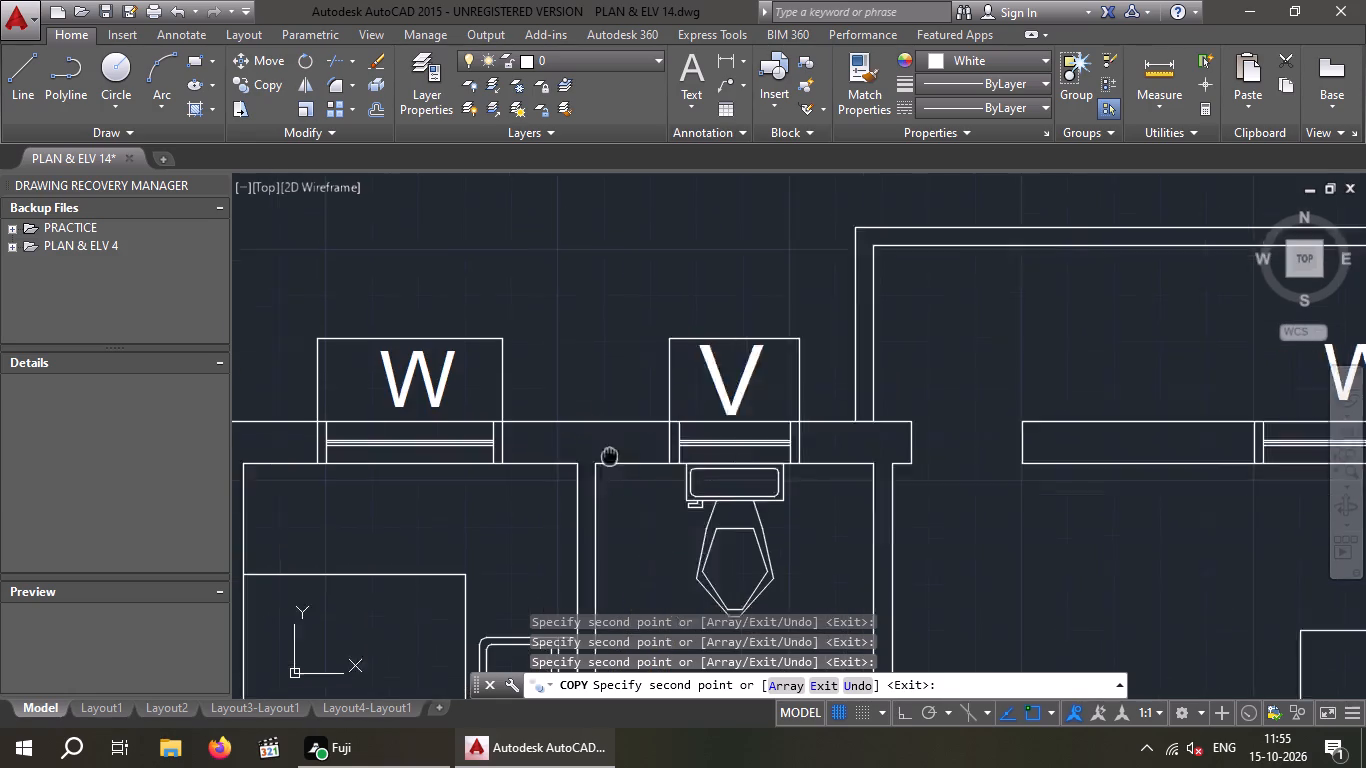
middle_click_drag(609, 456, 894, 412)
scroll(882, 411, "down", 2)
scroll(688, 391, "up", 4)
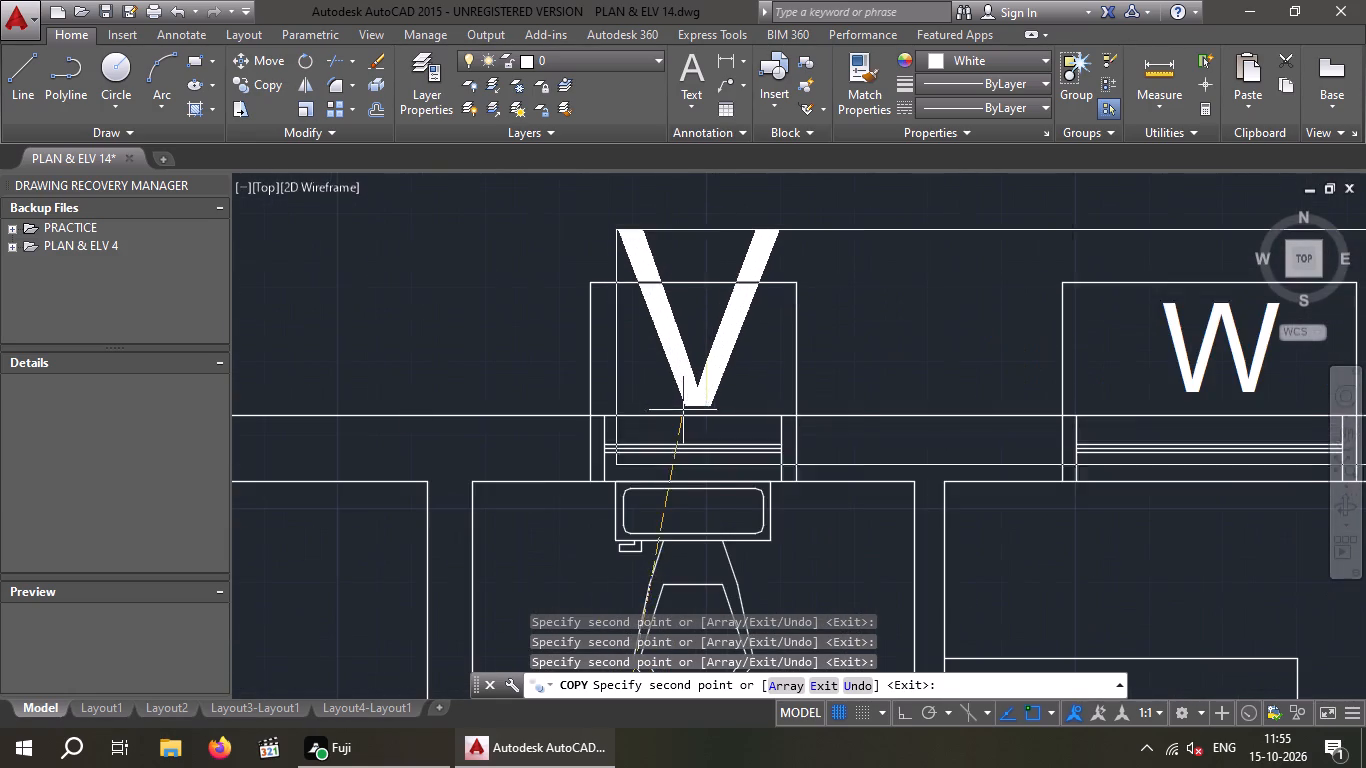
middle_click_drag(683, 410, 671, 472)
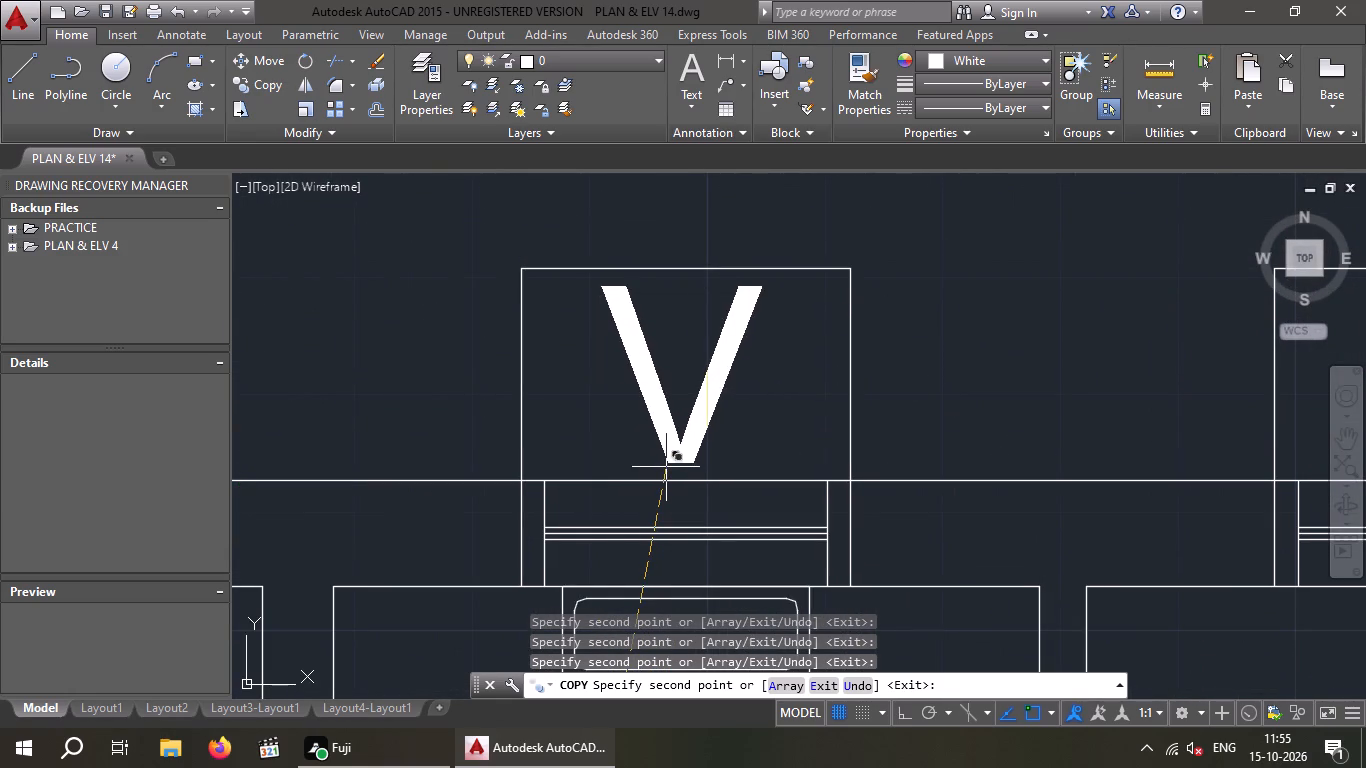
left_click(668, 467)
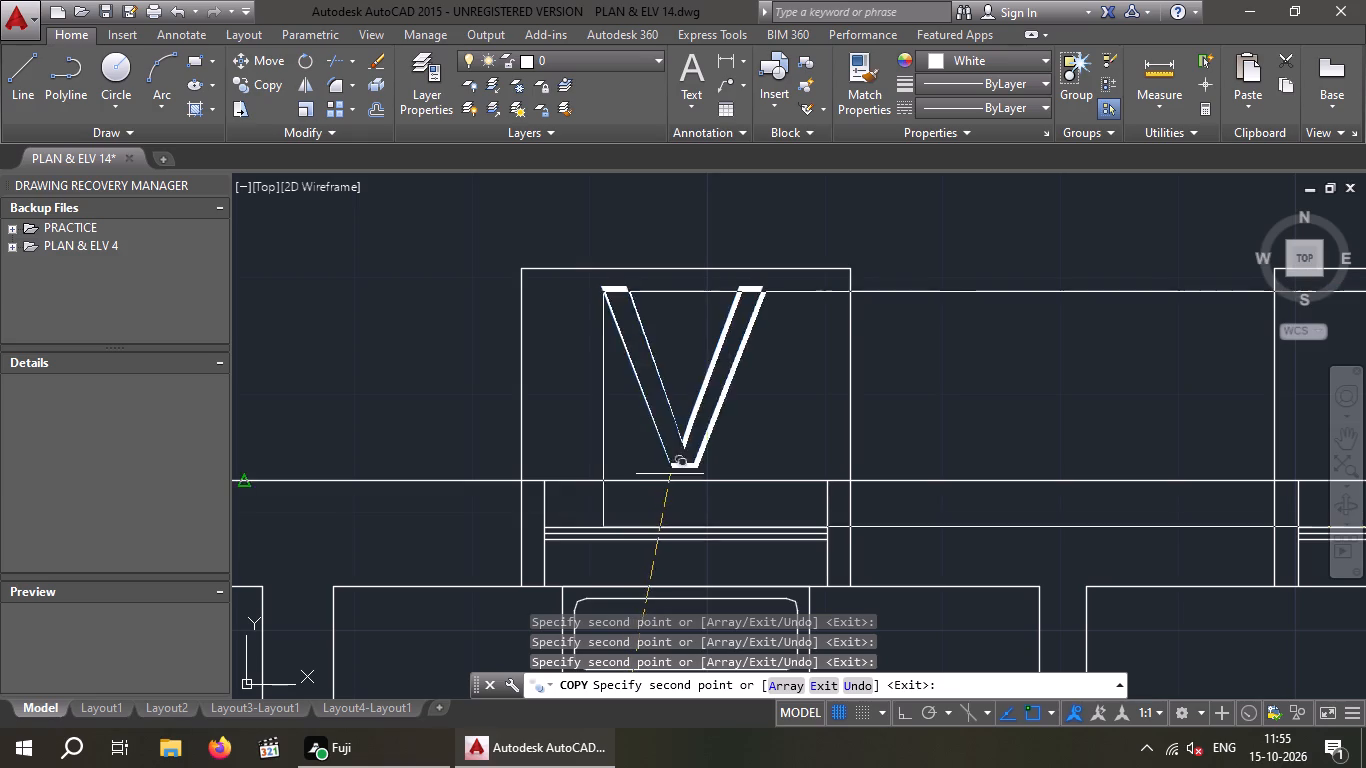
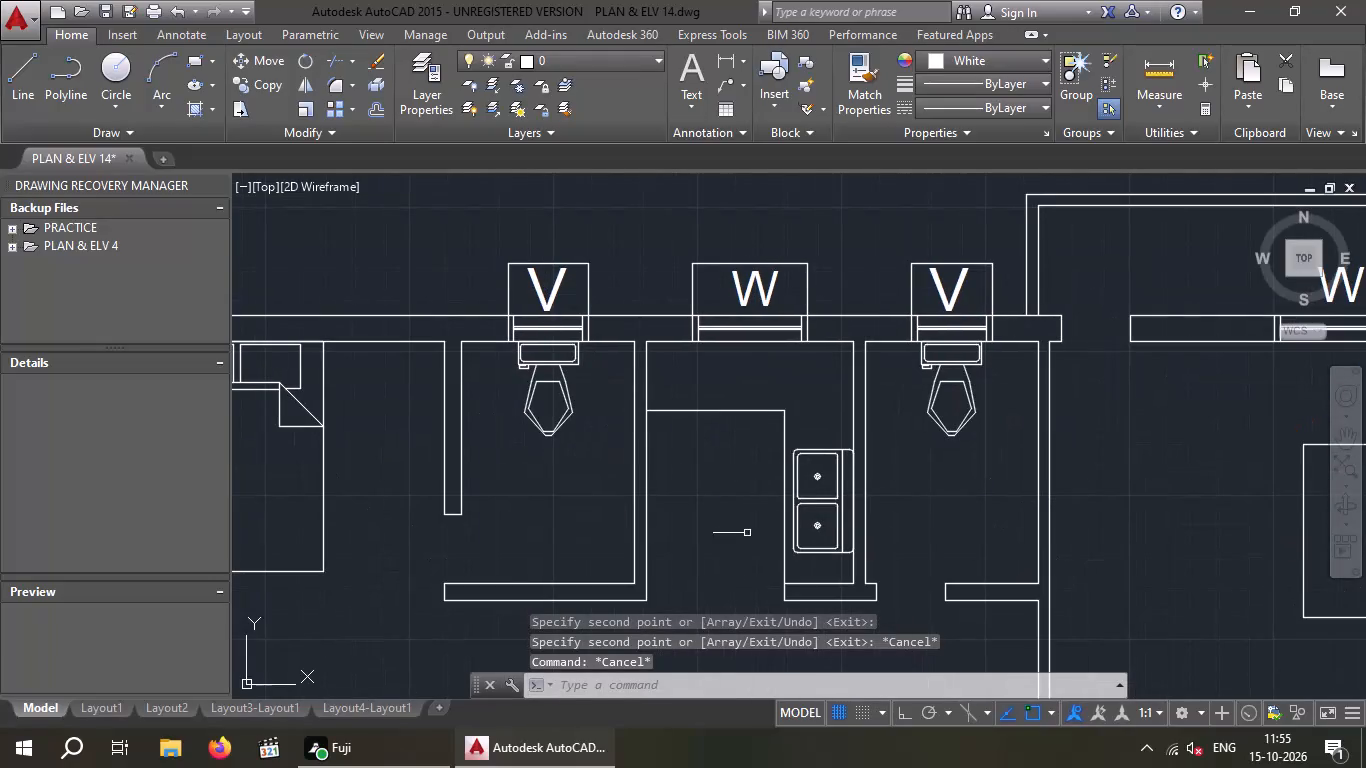
Look over the whole apartment floor plan to check the window and ventilator labels on all sides.
scroll(741, 510, "down", 1)
middle_click_drag(740, 509, 718, 461)
middle_click_drag(713, 502, 751, 484)
scroll(748, 478, "down", 1)
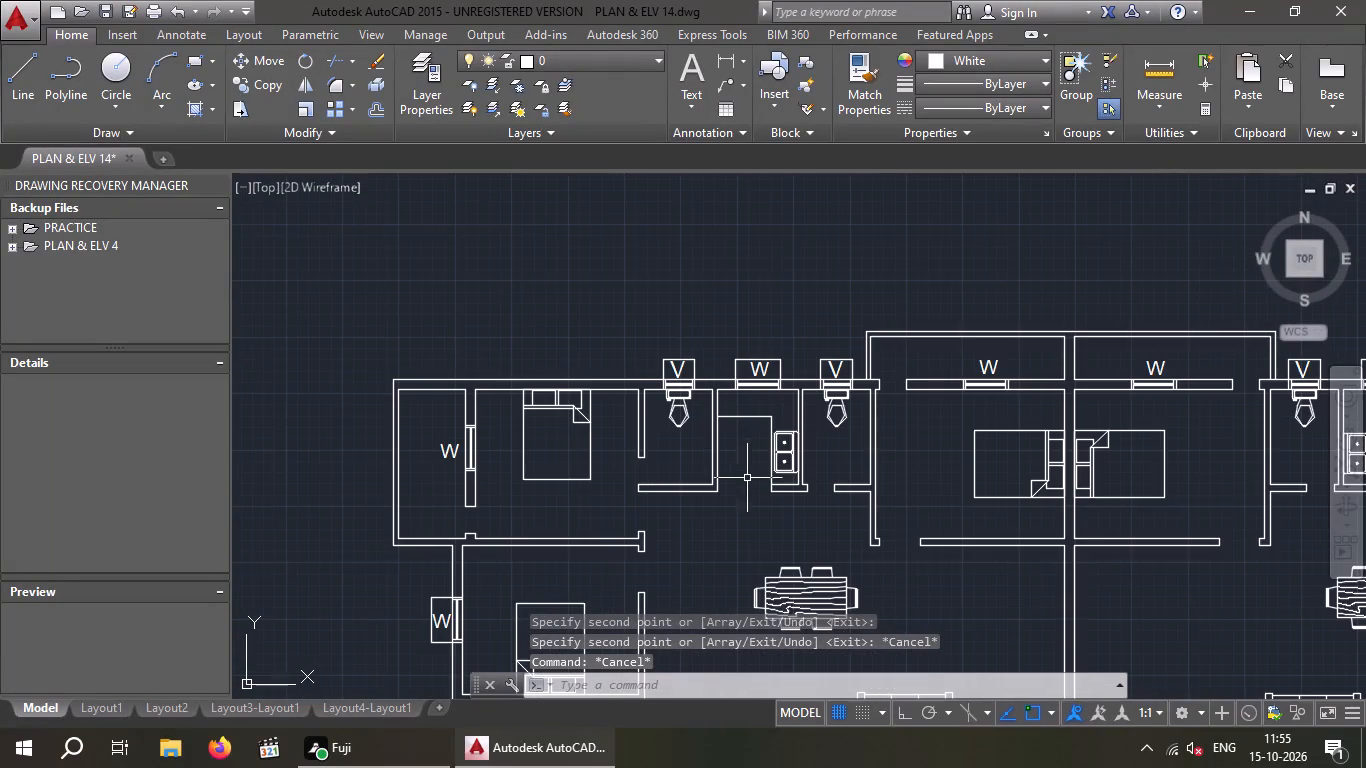
middle_click_drag(661, 544, 672, 454)
scroll(673, 454, "down", 1)
middle_click_drag(660, 482, 652, 470)
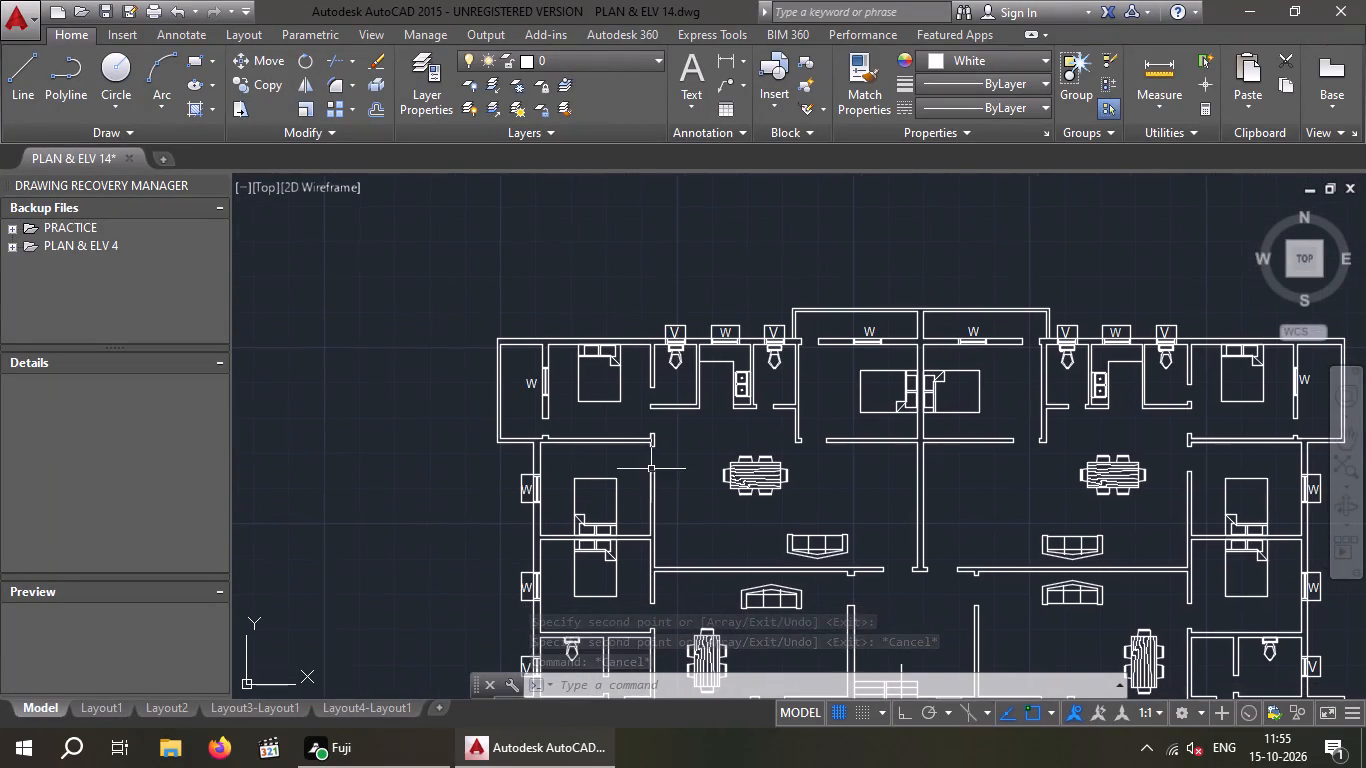
middle_click_drag(641, 476, 463, 376)
scroll(611, 418, "down", 2)
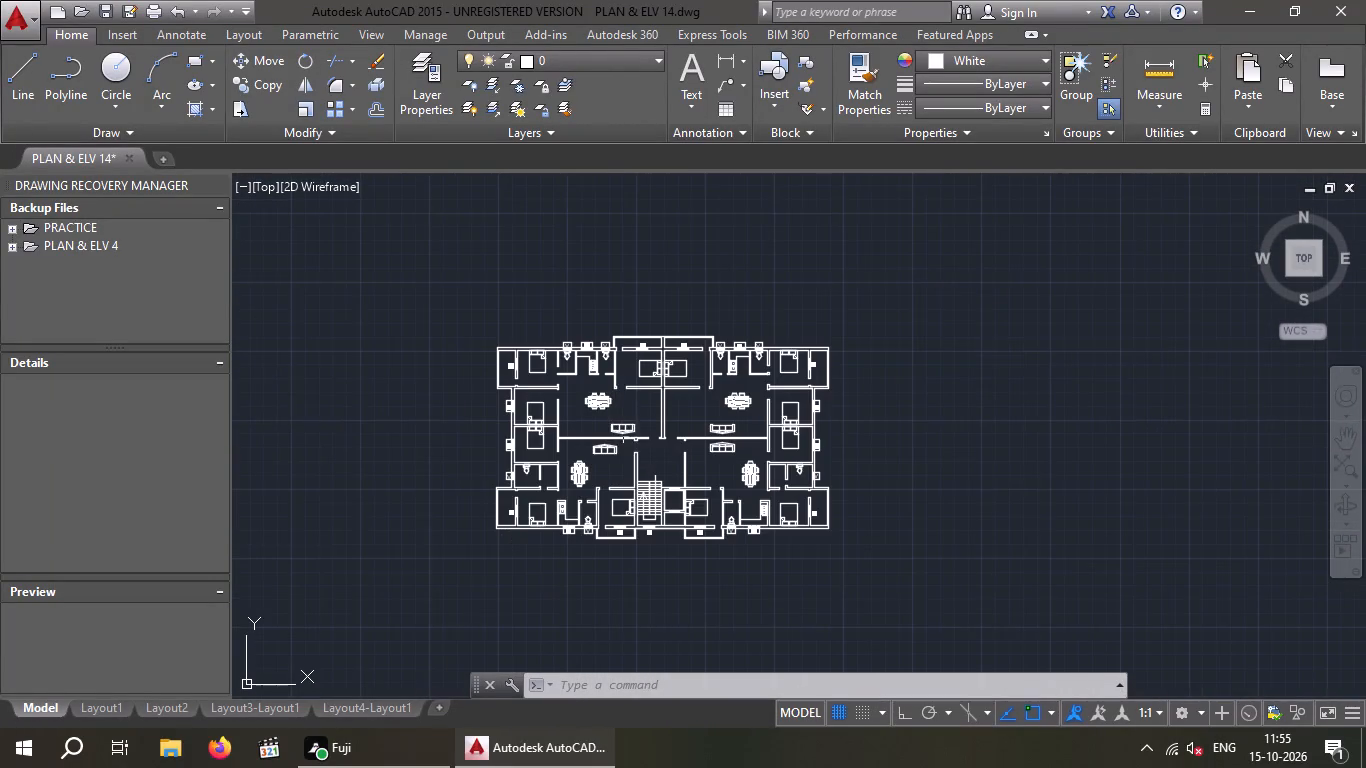
middle_click_drag(629, 453, 630, 404)
scroll(619, 390, "up", 1)
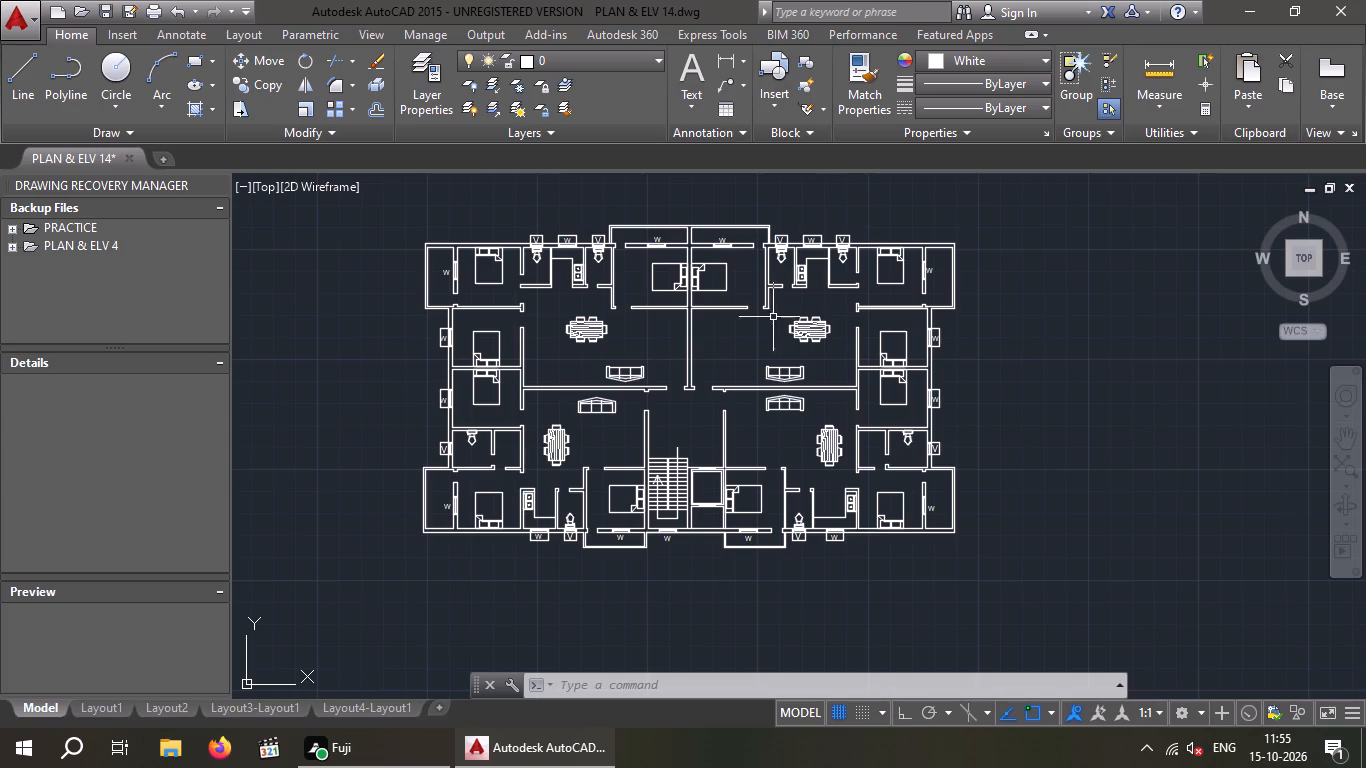
scroll(538, 427, "up", 1)
middle_click(439, 460)
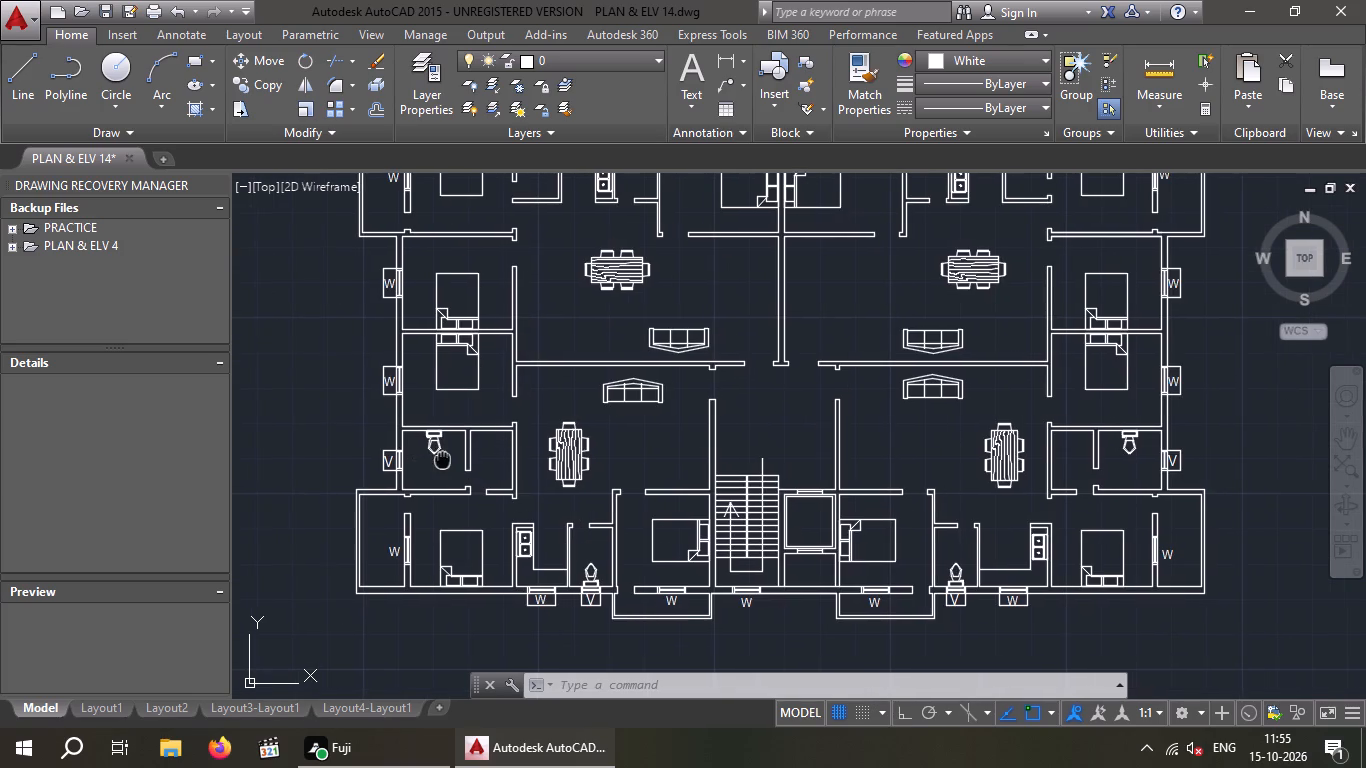
scroll(394, 471, "up", 3)
scroll(484, 456, "down", 3)
middle_click_drag(716, 437, 687, 452)
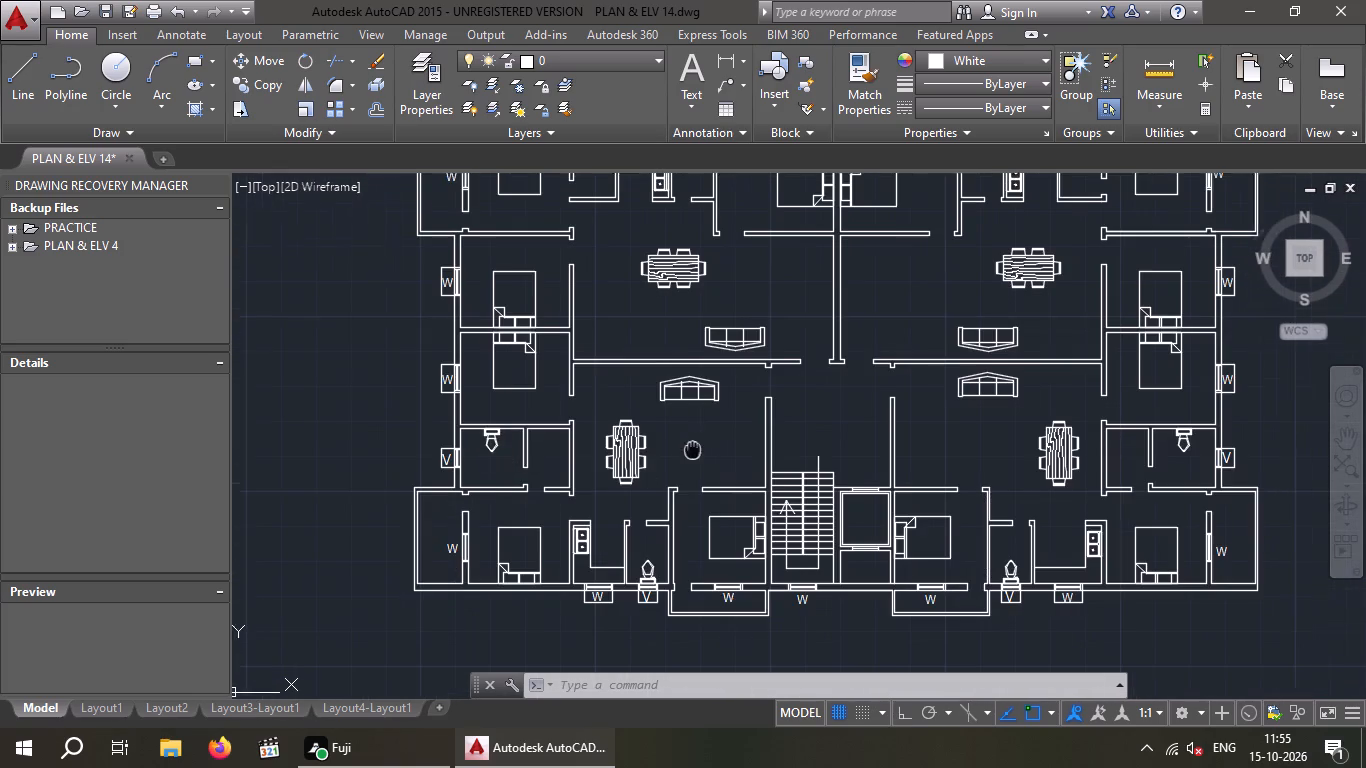
middle_click_drag(687, 452, 547, 496)
middle_click_drag(381, 470, 370, 452)
scroll(344, 424, "down", 1)
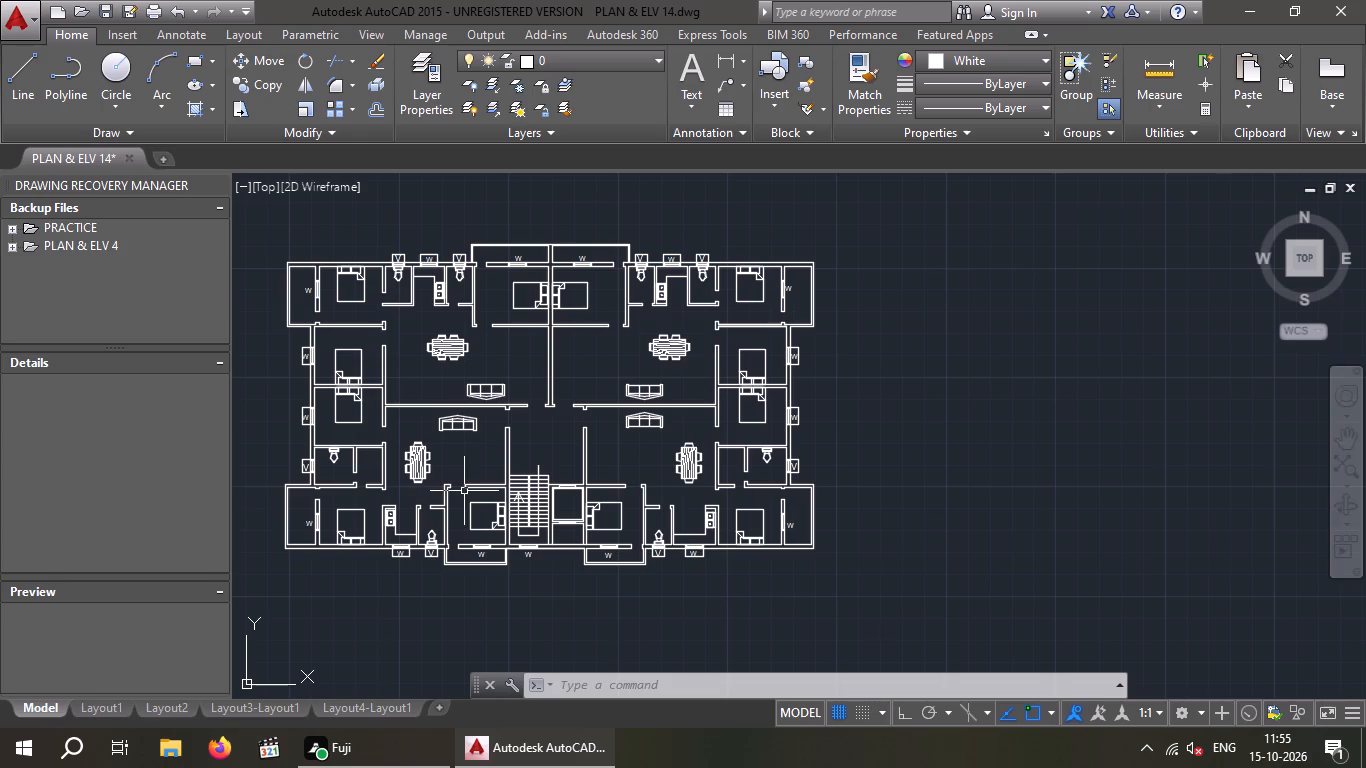
key("Escape")
key("Escape")
middle_click_drag(418, 486, 465, 462)
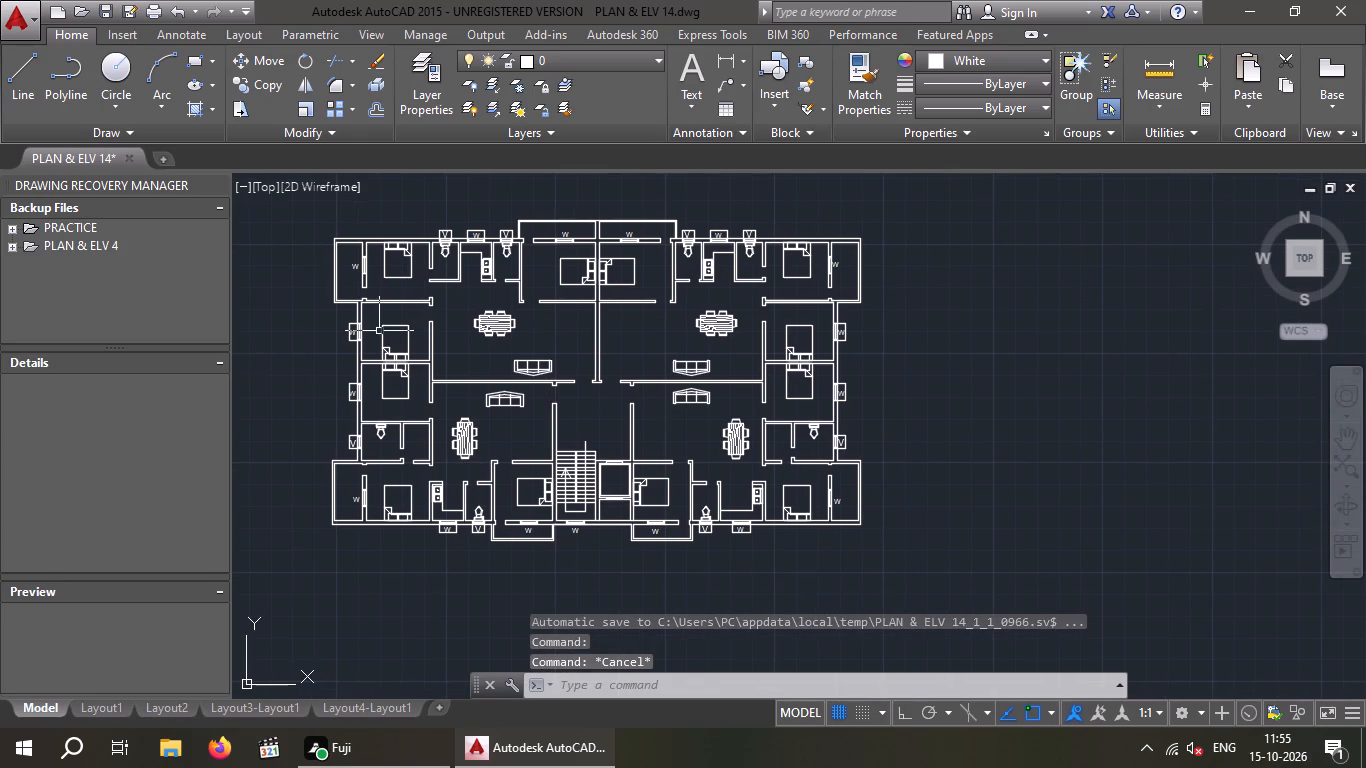
scroll(428, 296, "up", 2)
scroll(429, 294, "down", 2)
middle_click_drag(318, 427, 375, 396)
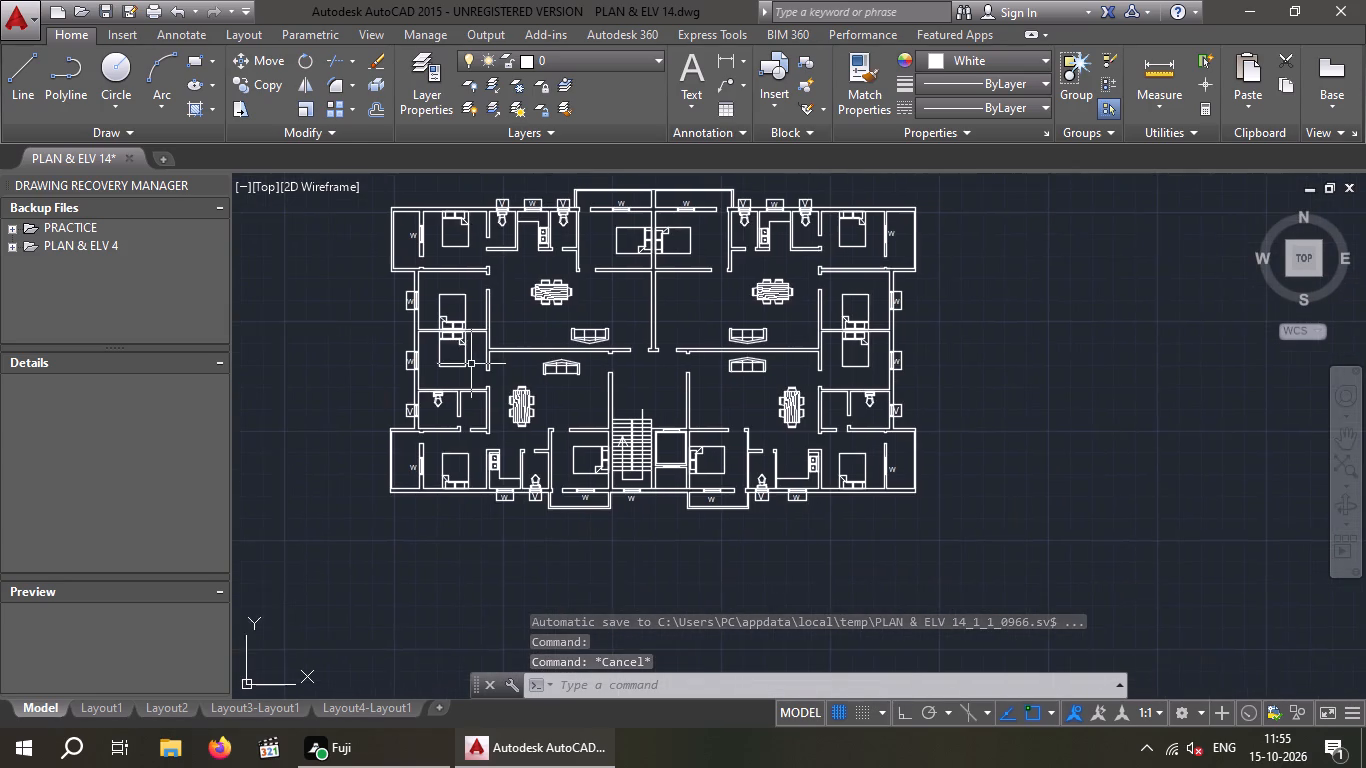
scroll(469, 363, "down", 2)
middle_click_drag(439, 485, 544, 353)
scroll(592, 312, "down", 4)
scroll(505, 416, "up", 2)
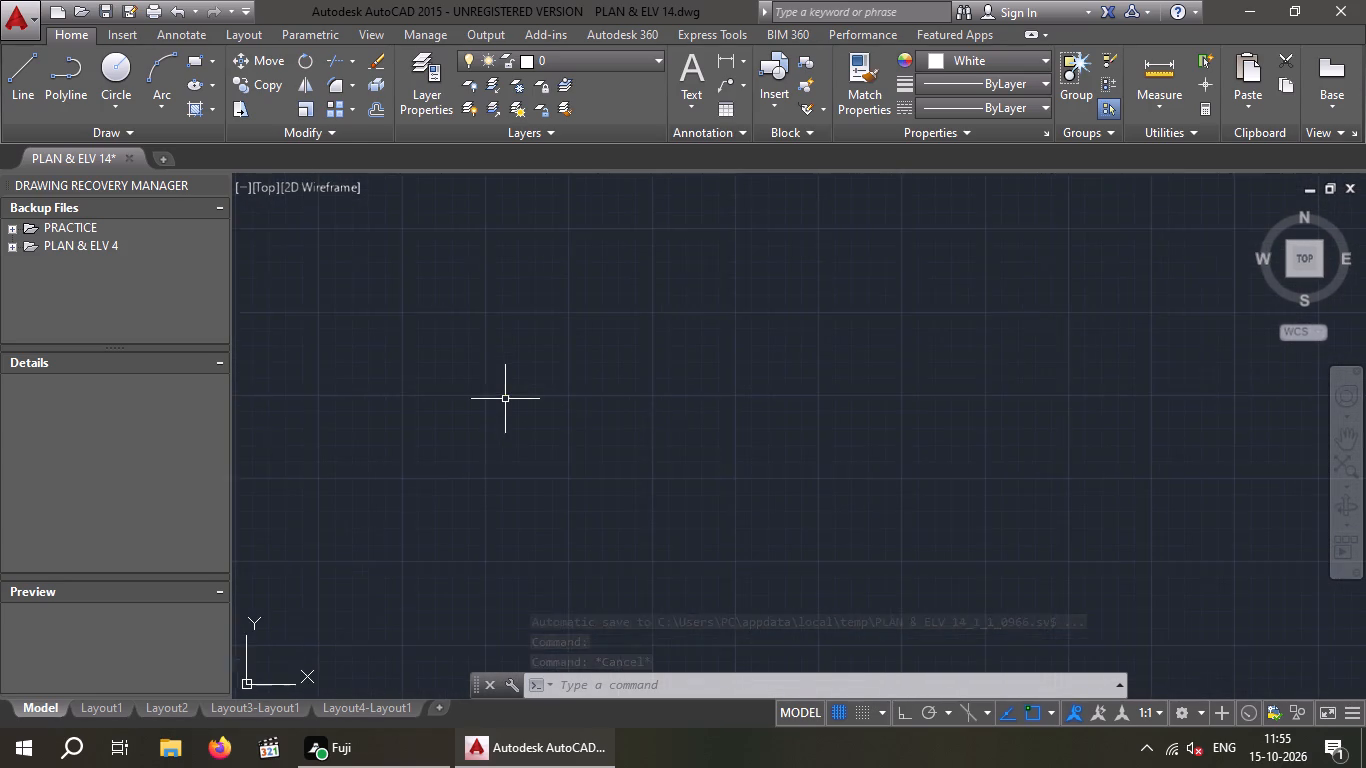
scroll(505, 398, "up", 1)
middle_click_drag(510, 394, 453, 508)
scroll(394, 629, "down", 1)
middle_click_drag(768, 306, 689, 444)
scroll(607, 452, "up", 3)
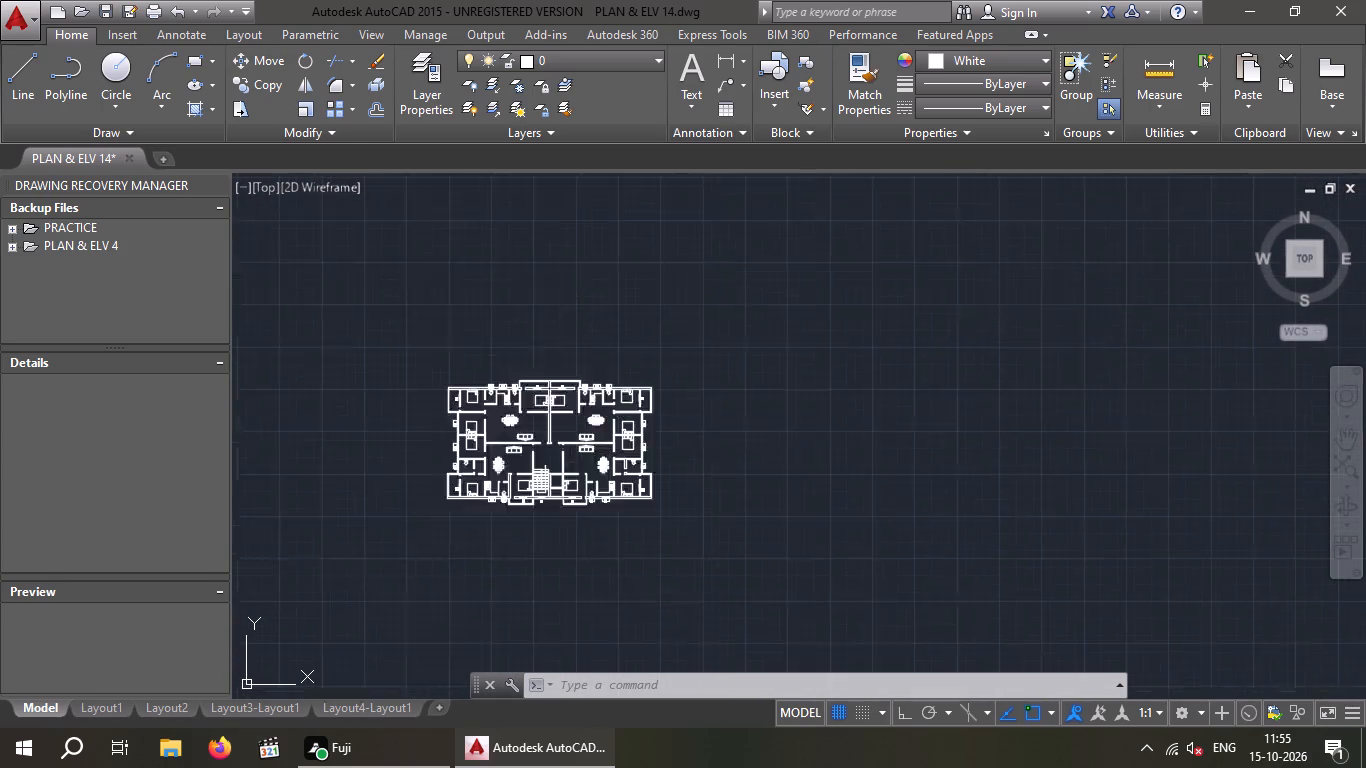
scroll(614, 450, "up", 1)
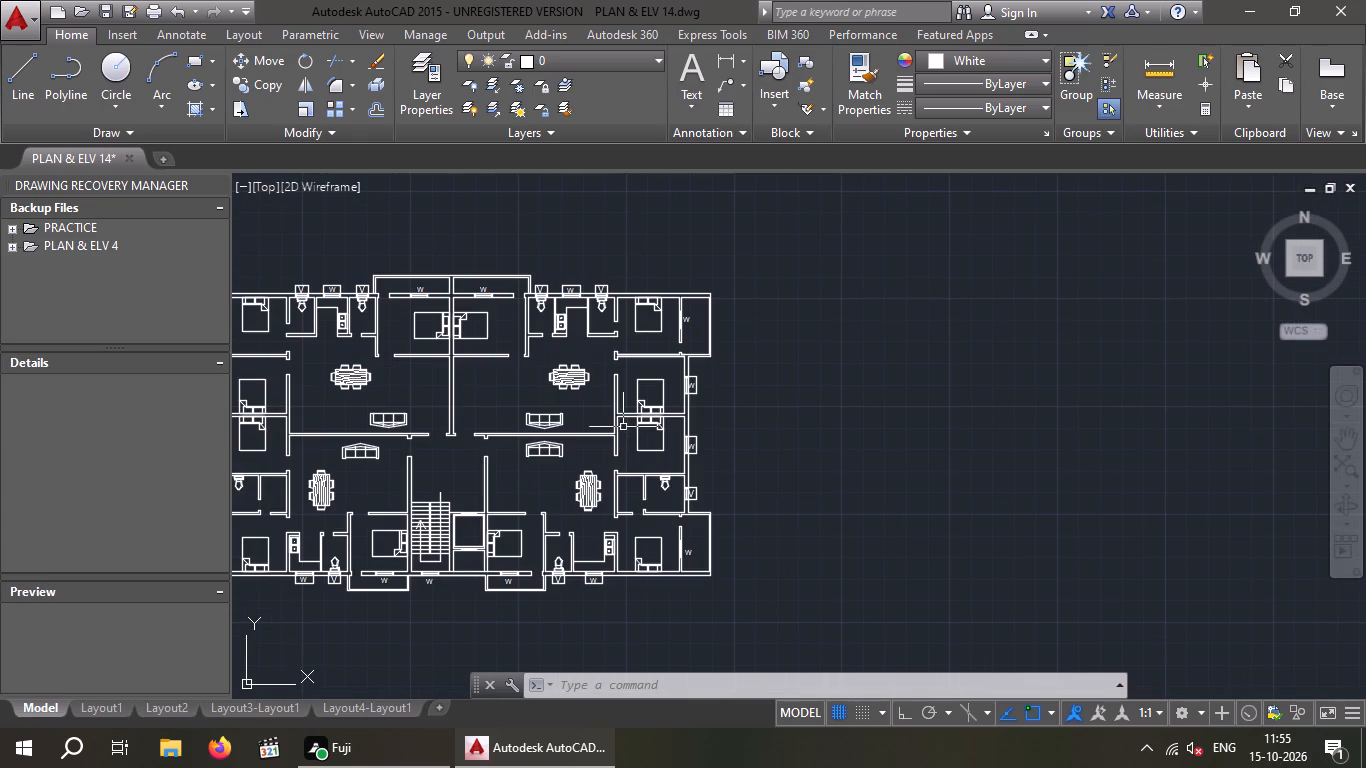
Insert a Door - Metric block from the tool palettes in the empty space east of the floor plan.
type("TP")
key("Return")
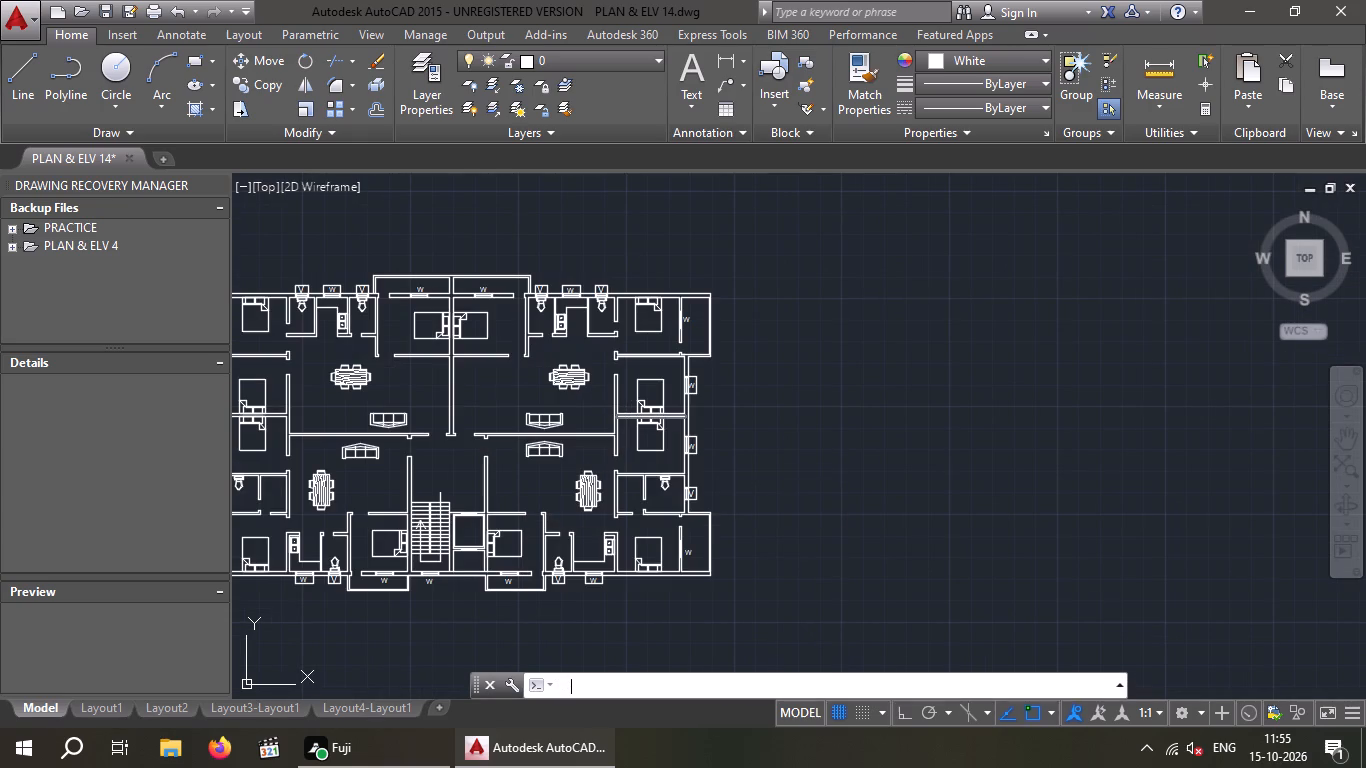
scroll(860, 410, "down", 4)
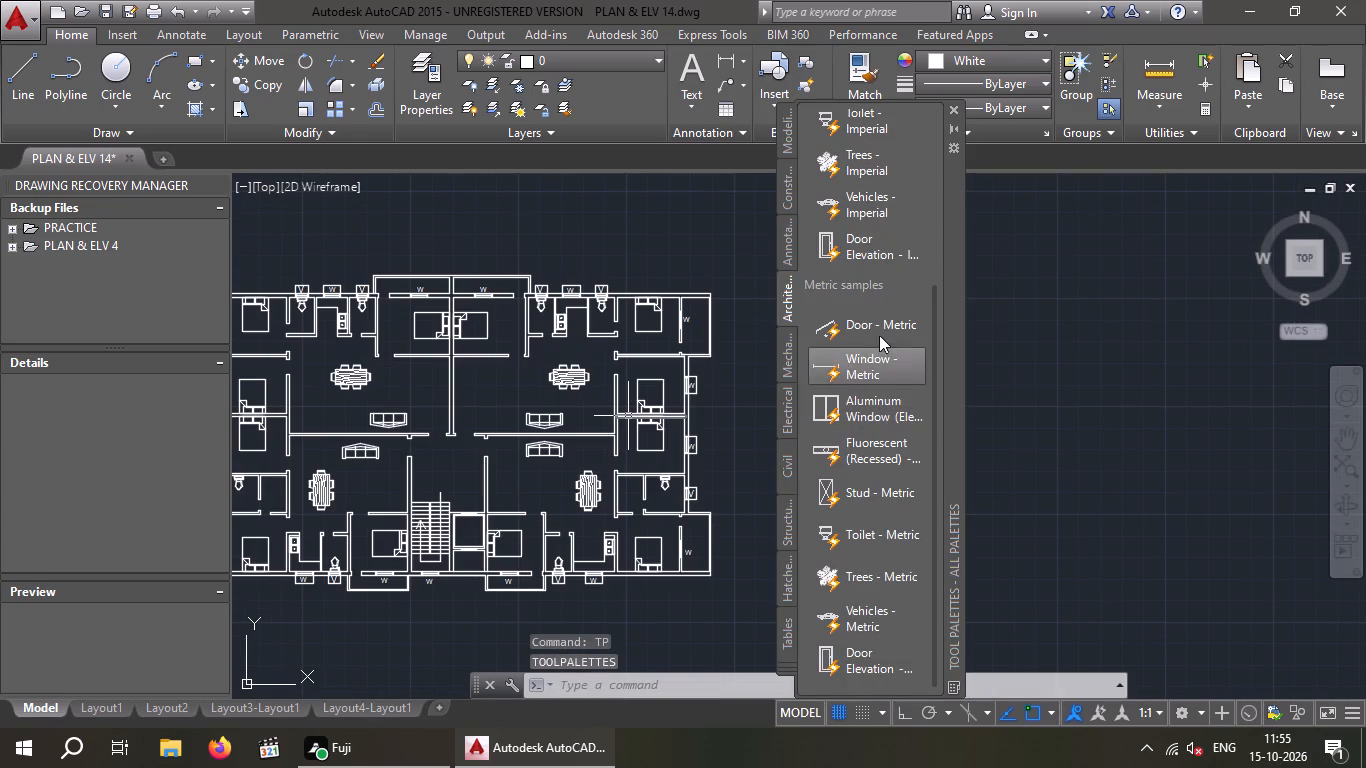
left_click(881, 328)
left_click(1037, 376)
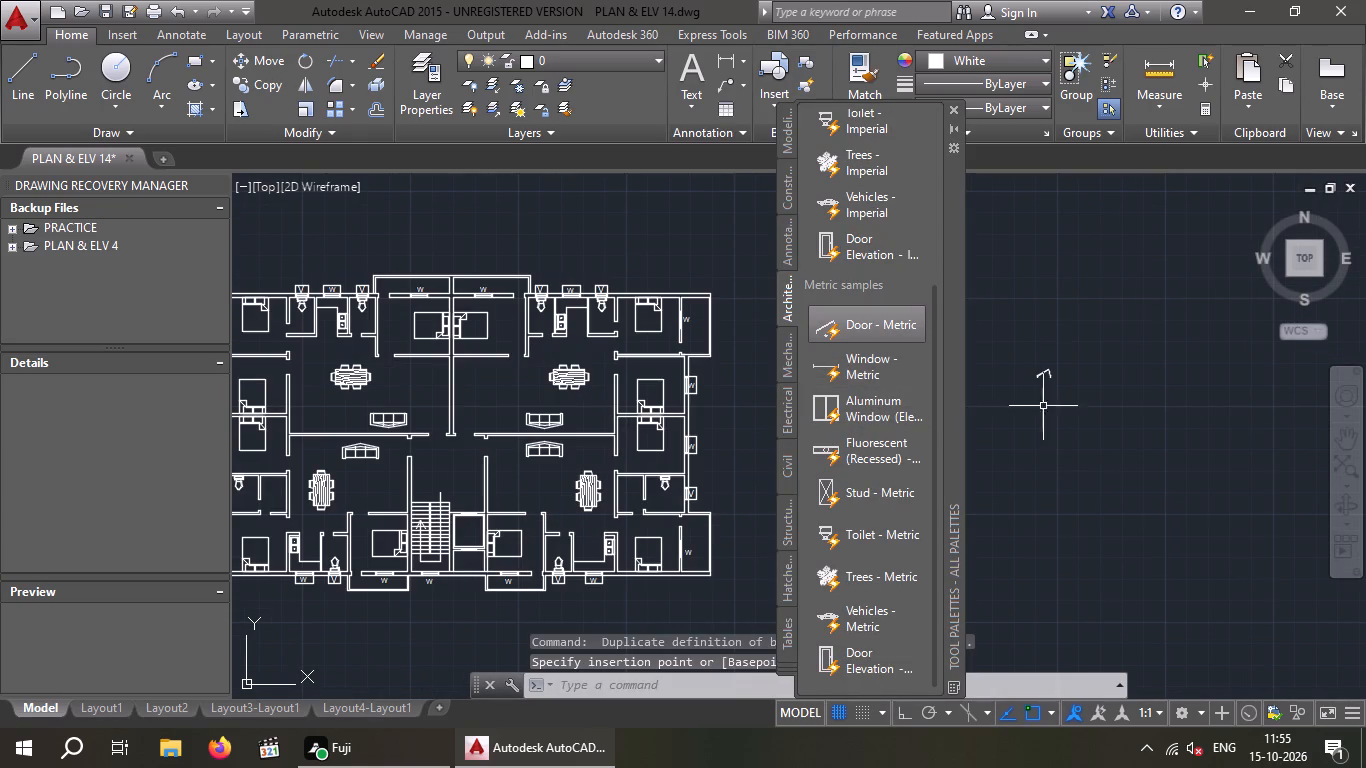
key("Escape")
key("Escape")
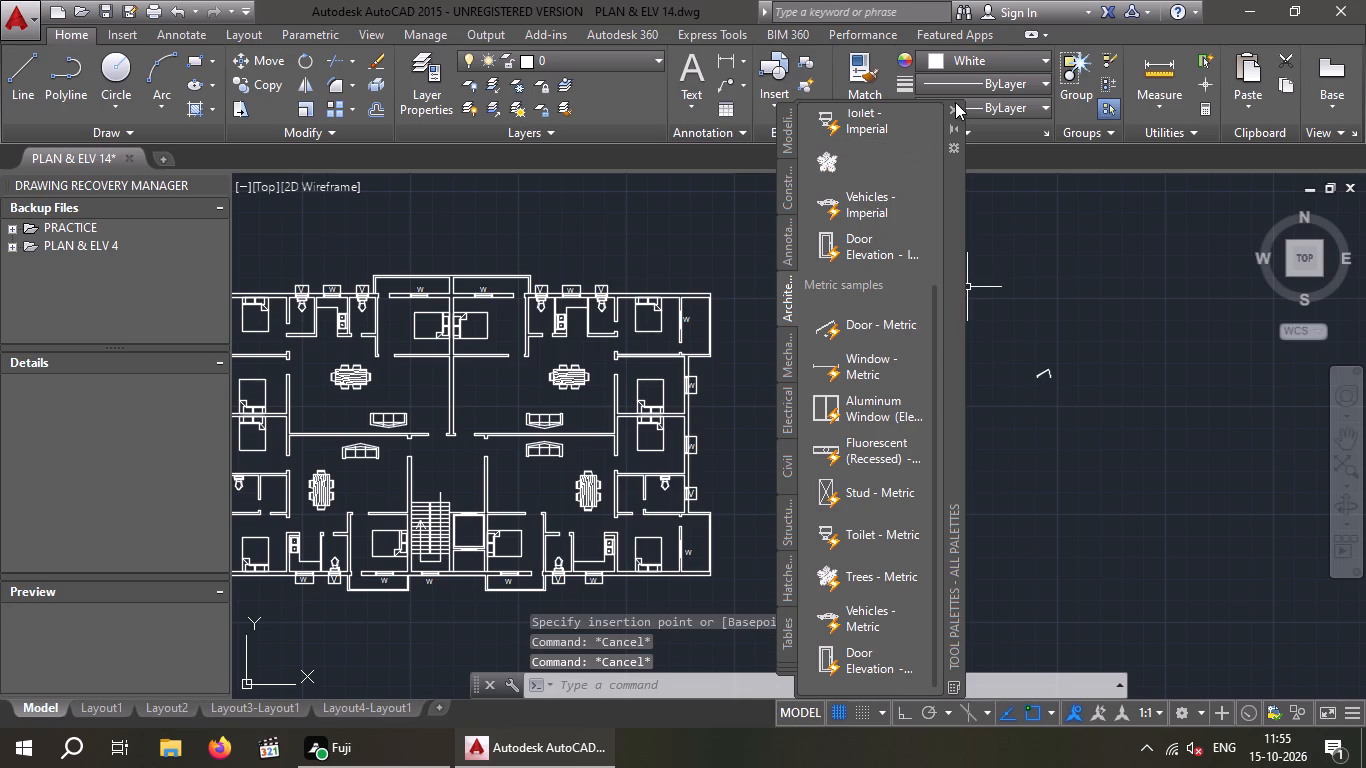
left_click(956, 104)
Set the inserted door block's opening angle to Open 90º.
scroll(1058, 379, "up", 1)
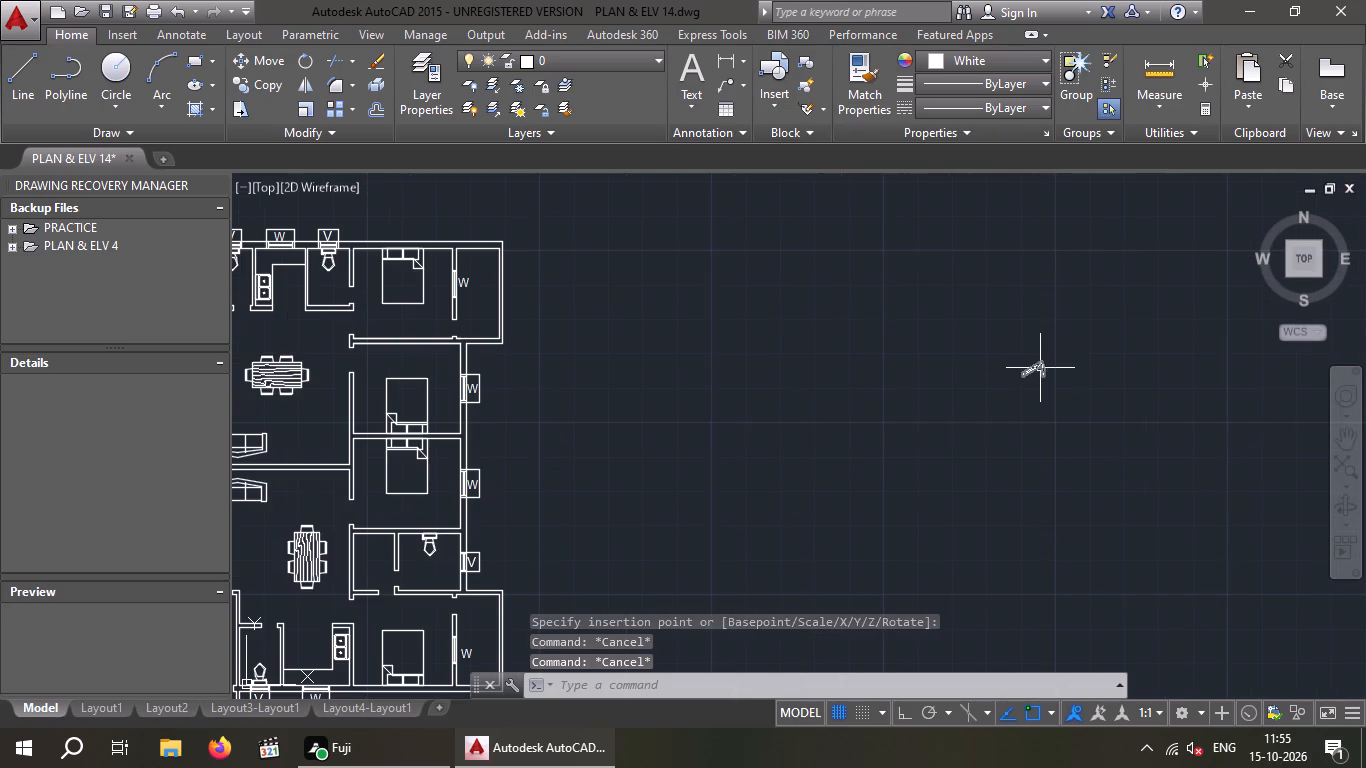
left_click(1041, 367)
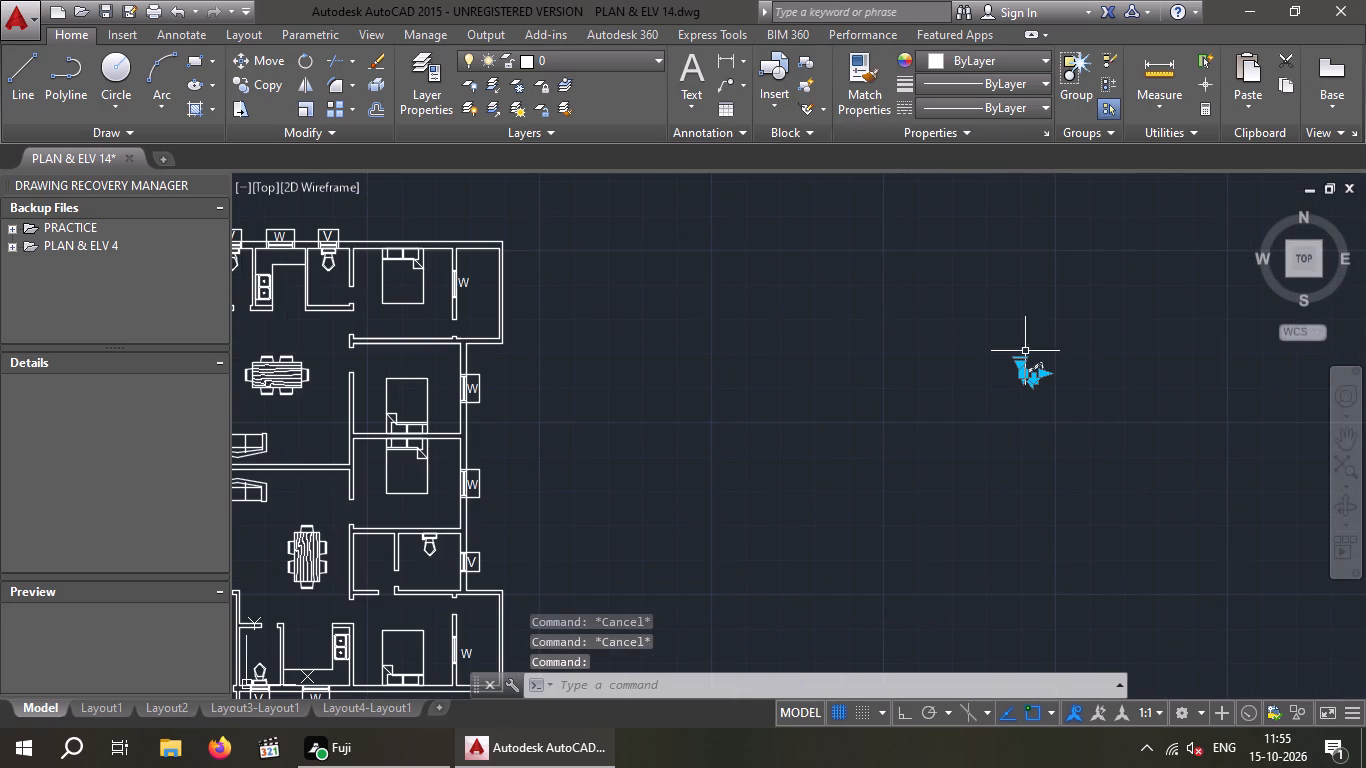
scroll(1072, 385, "up", 4)
left_click(731, 243)
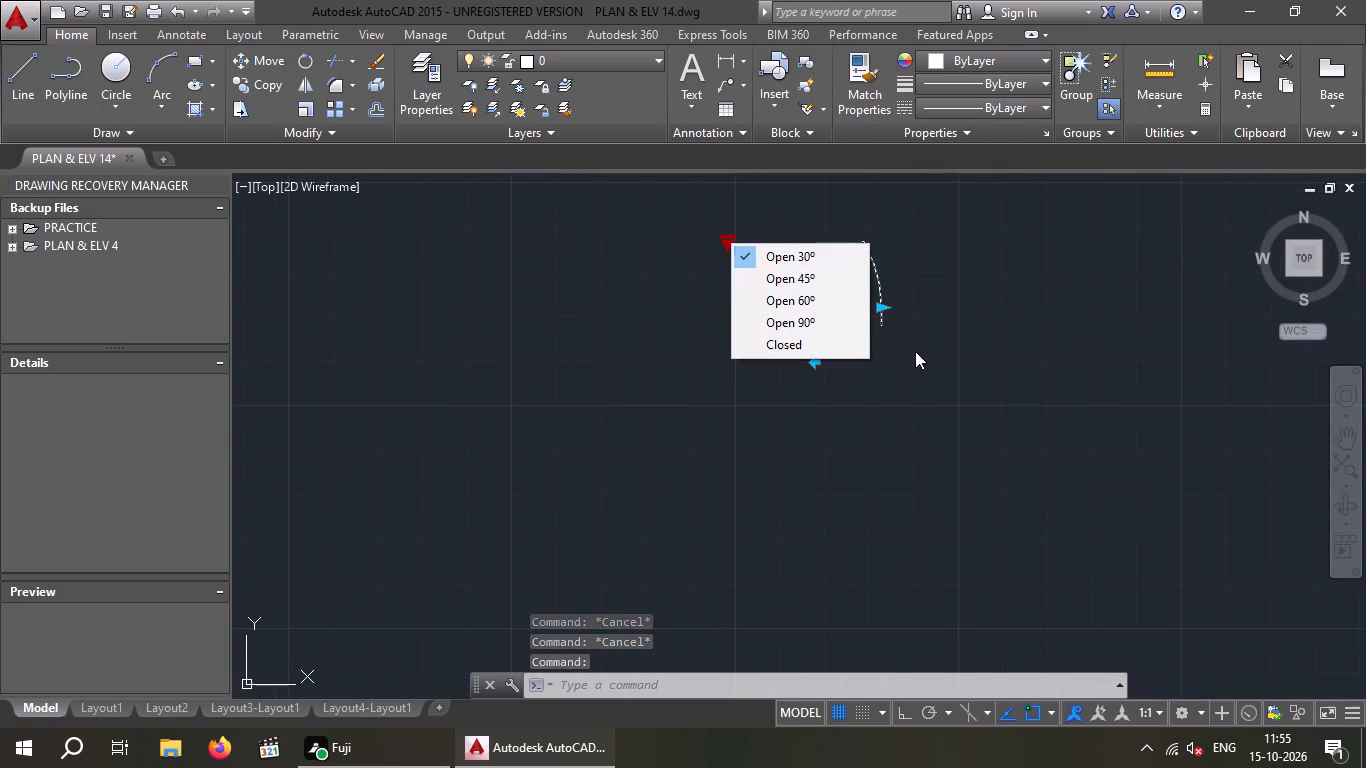
left_click(795, 324)
middle_click_drag(814, 378, 836, 488)
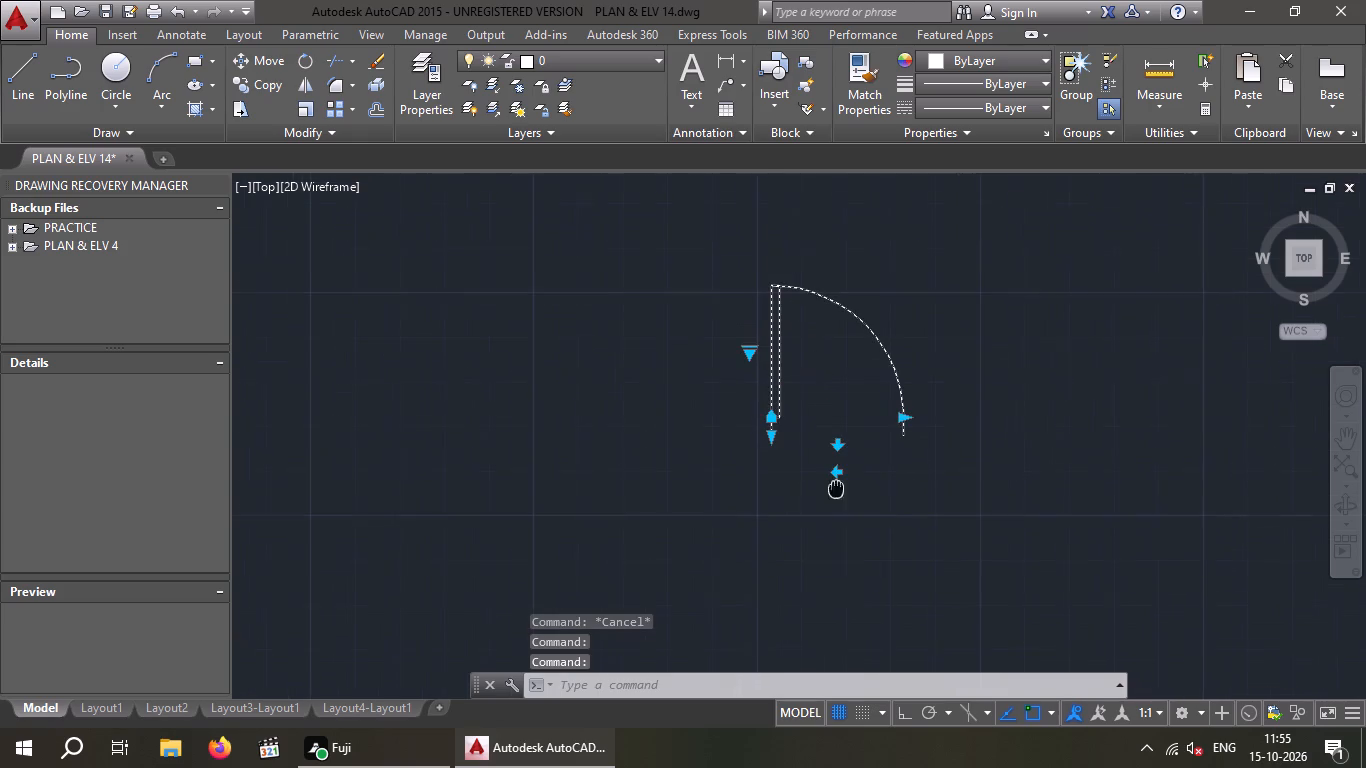
middle_click_drag(836, 488, 836, 490)
key("Escape")
scroll(843, 439, "down", 3)
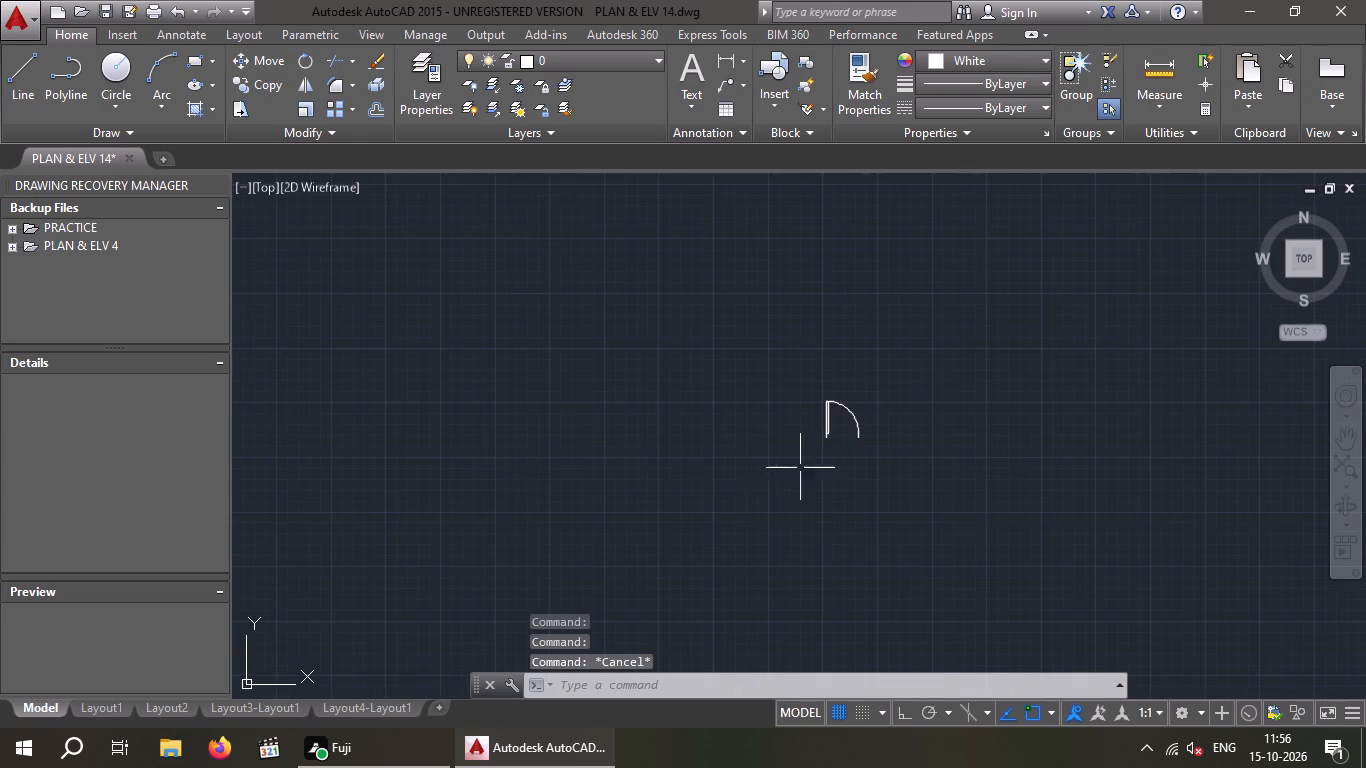
Copy the door from its hinge-side base corner to the western jamb of the northwest apartment's central bedroom doorway, in the bedroom's south wall.
middle_click_drag(737, 481, 889, 480)
scroll(959, 496, "down", 4)
scroll(731, 484, "up", 3)
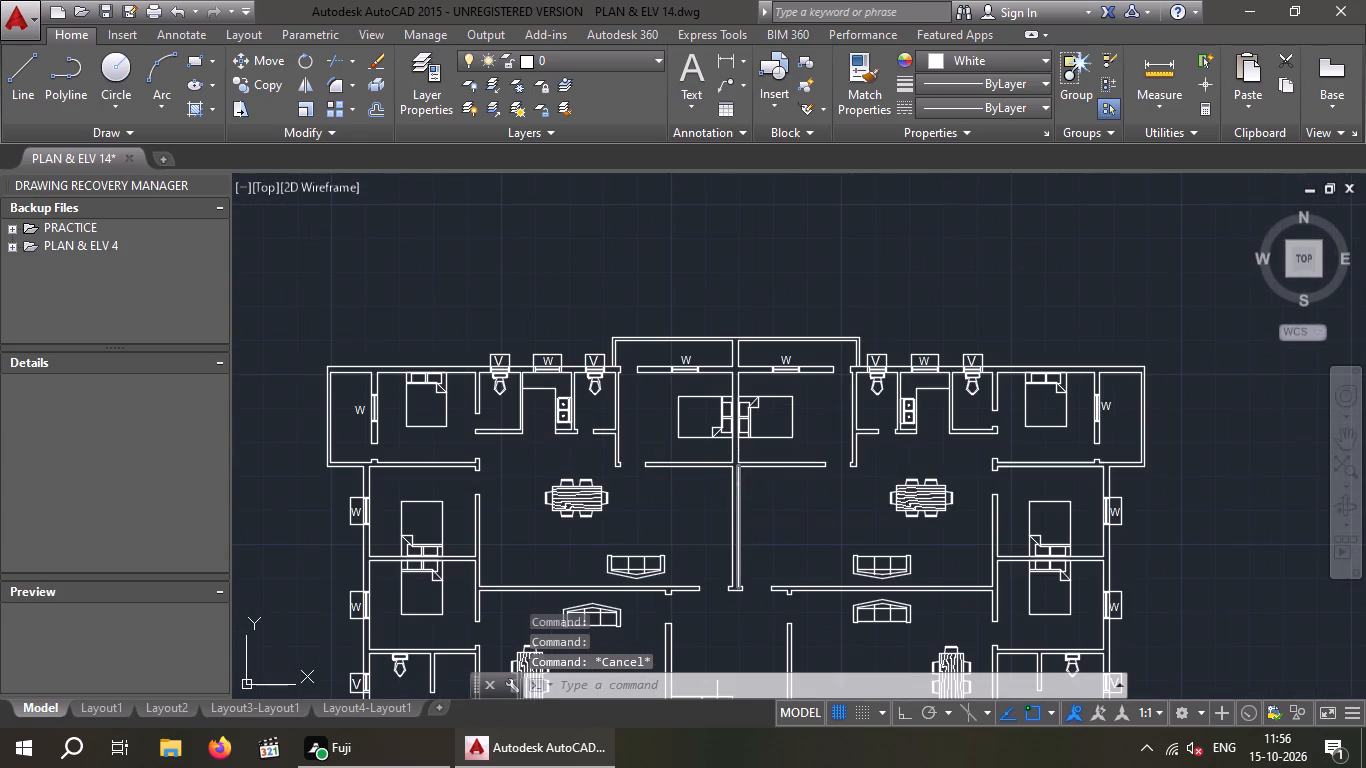
middle_click_drag(1250, 495, 1198, 497)
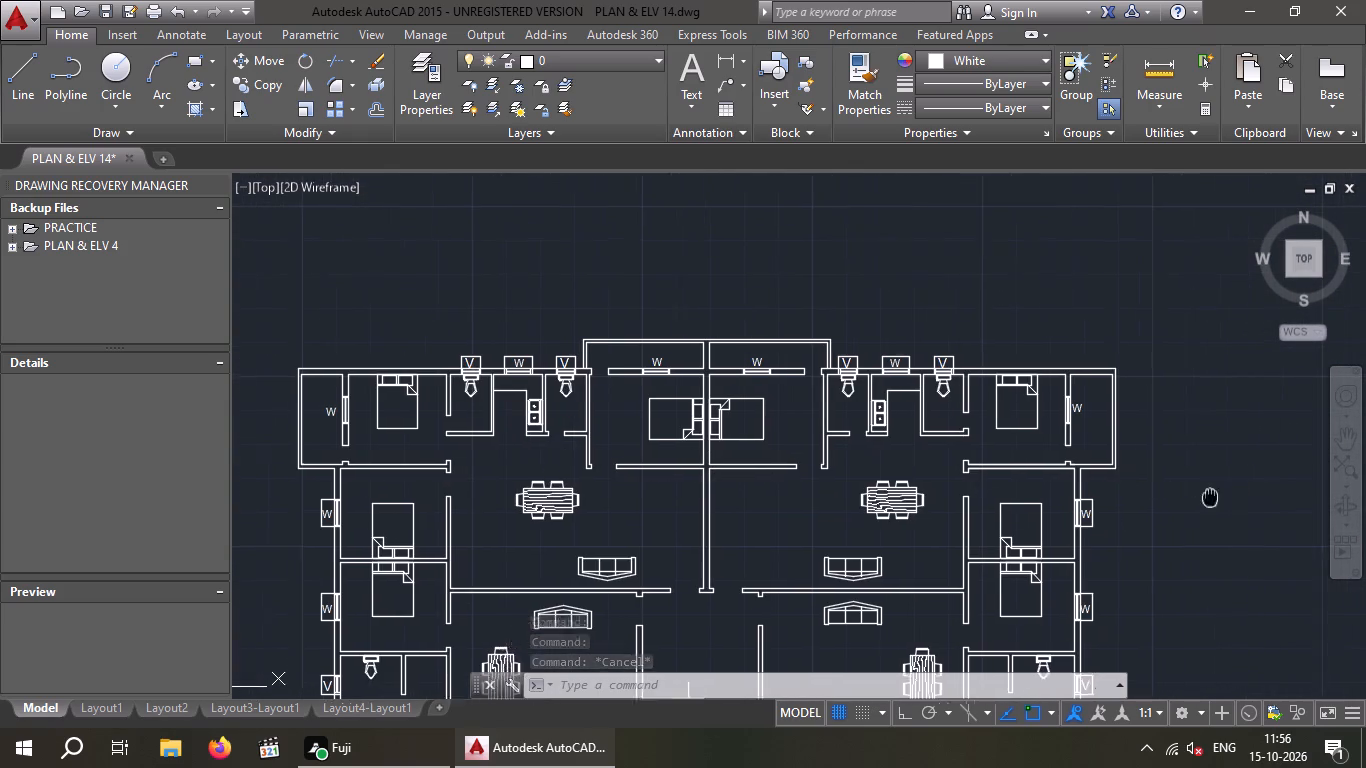
middle_click_drag(1198, 497, 891, 497)
scroll(946, 471, "down", 1)
middle_click_drag(1203, 527, 1150, 526)
right_click_drag(1189, 527, 1153, 527)
scroll(1139, 448, "up", 2)
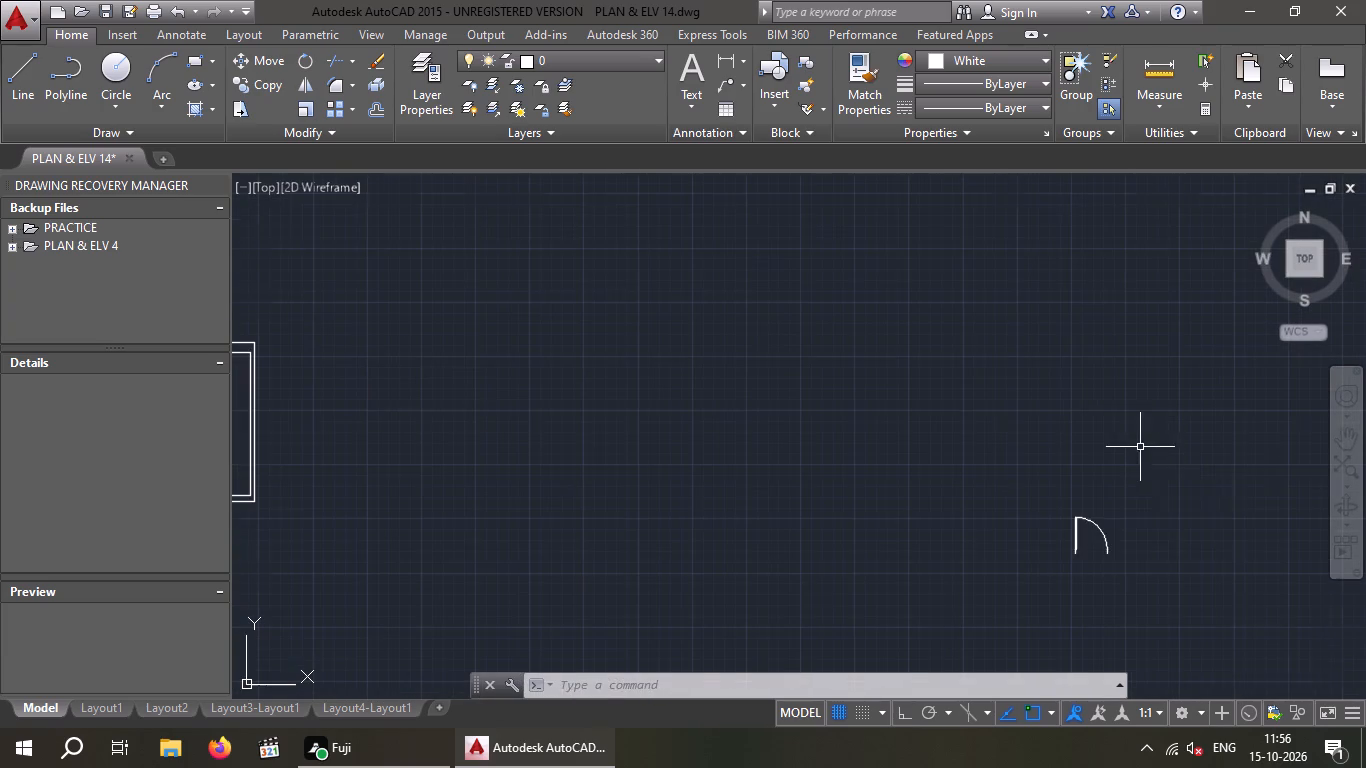
left_click_drag(1202, 507, 1093, 561)
left_click(1030, 585)
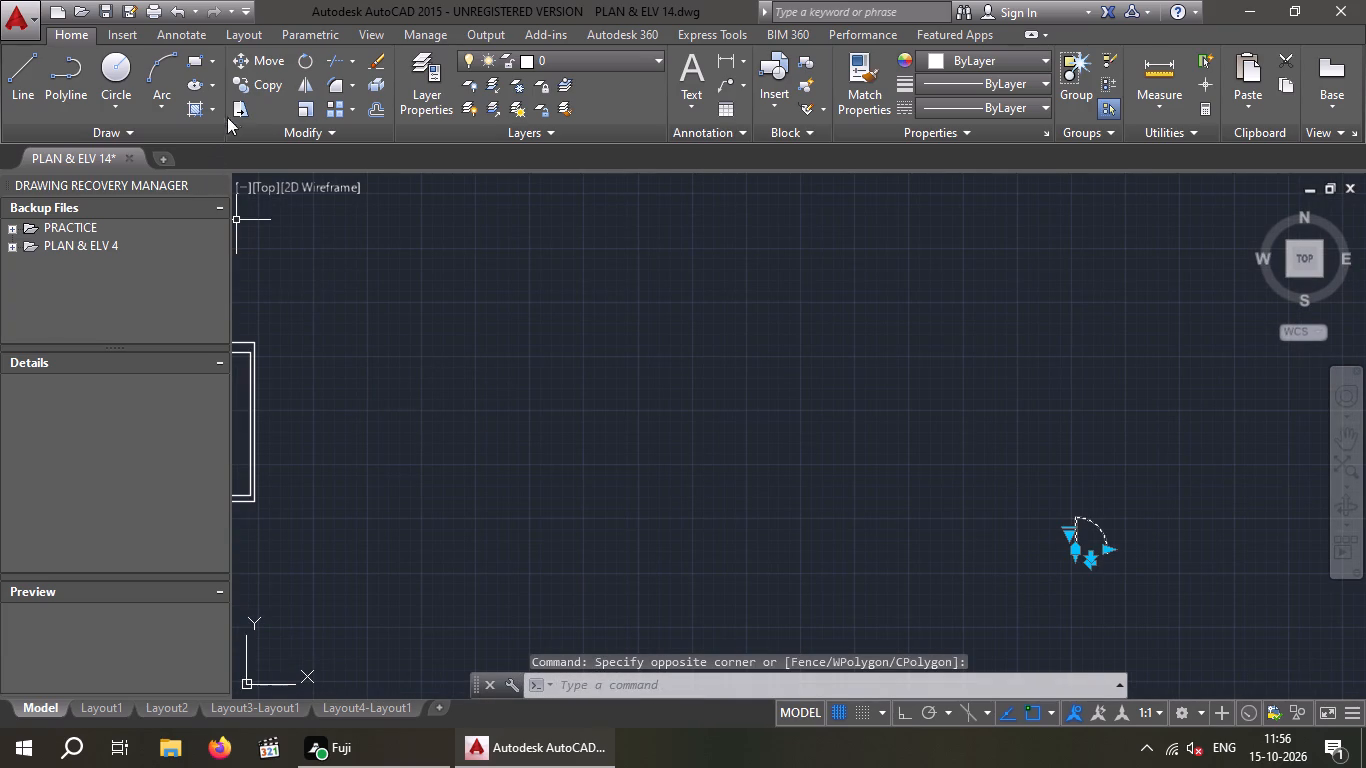
left_click(268, 81)
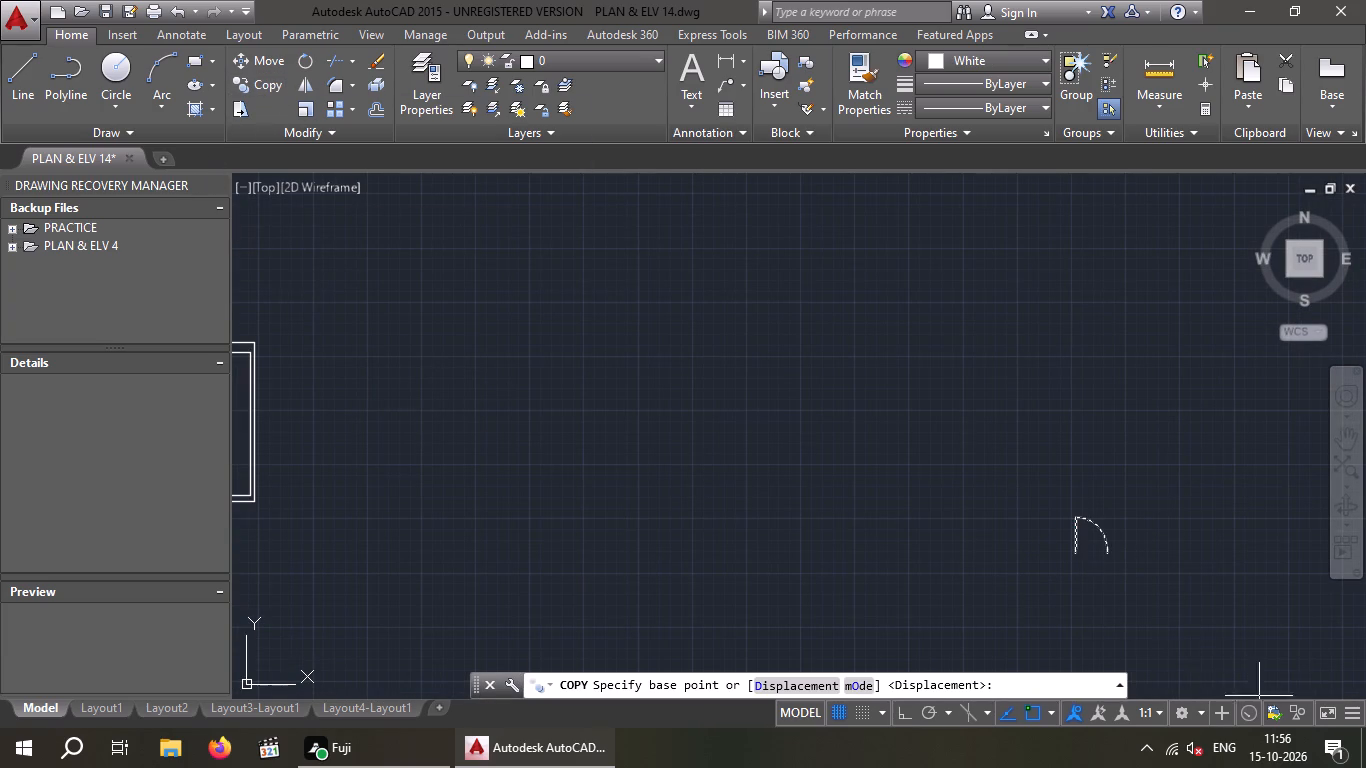
scroll(1085, 540, "up", 3)
left_click(1038, 596)
scroll(708, 538, "down", 6)
middle_click_drag(673, 534, 932, 503)
middle_click_drag(948, 501, 962, 502)
scroll(366, 504, "up", 4)
middle_click_drag(368, 499, 501, 601)
middle_click(506, 604)
scroll(515, 562, "up", 3)
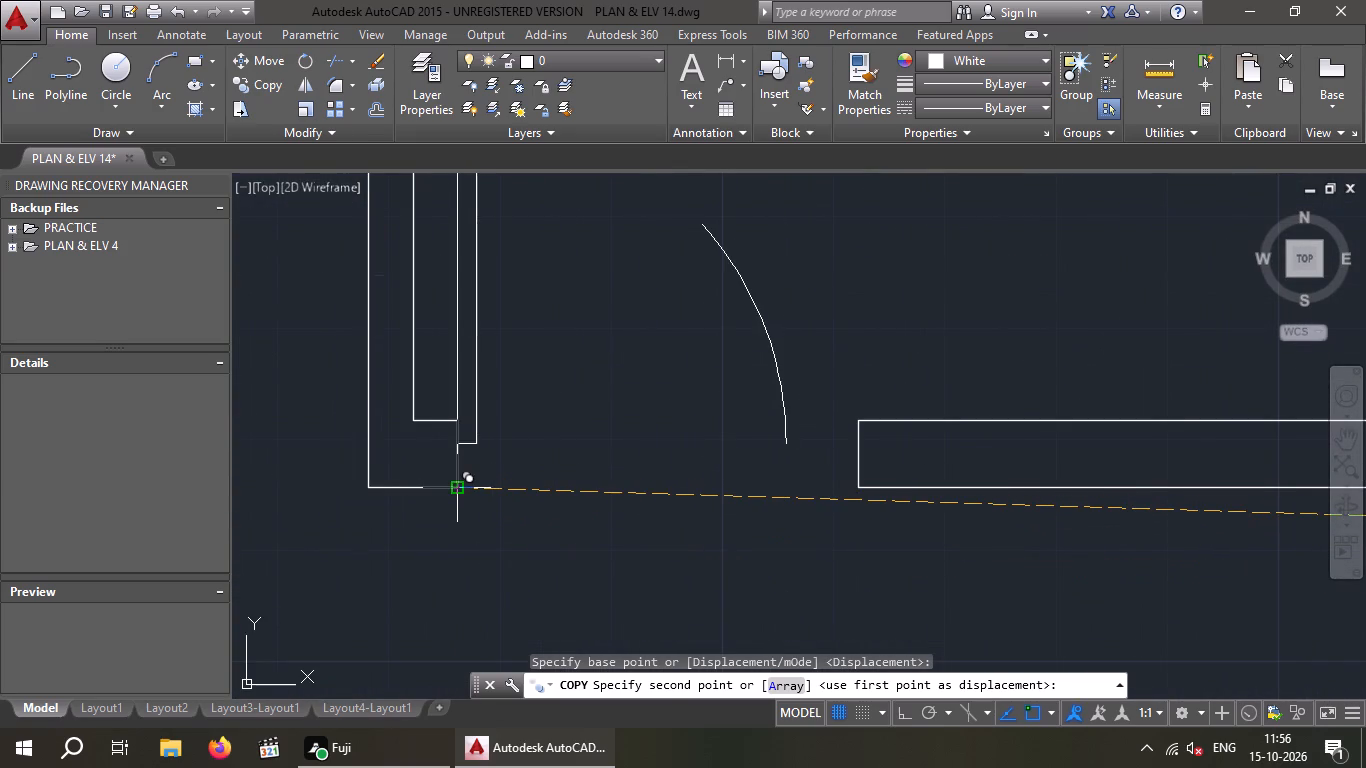
left_click(457, 485)
key("Escape")
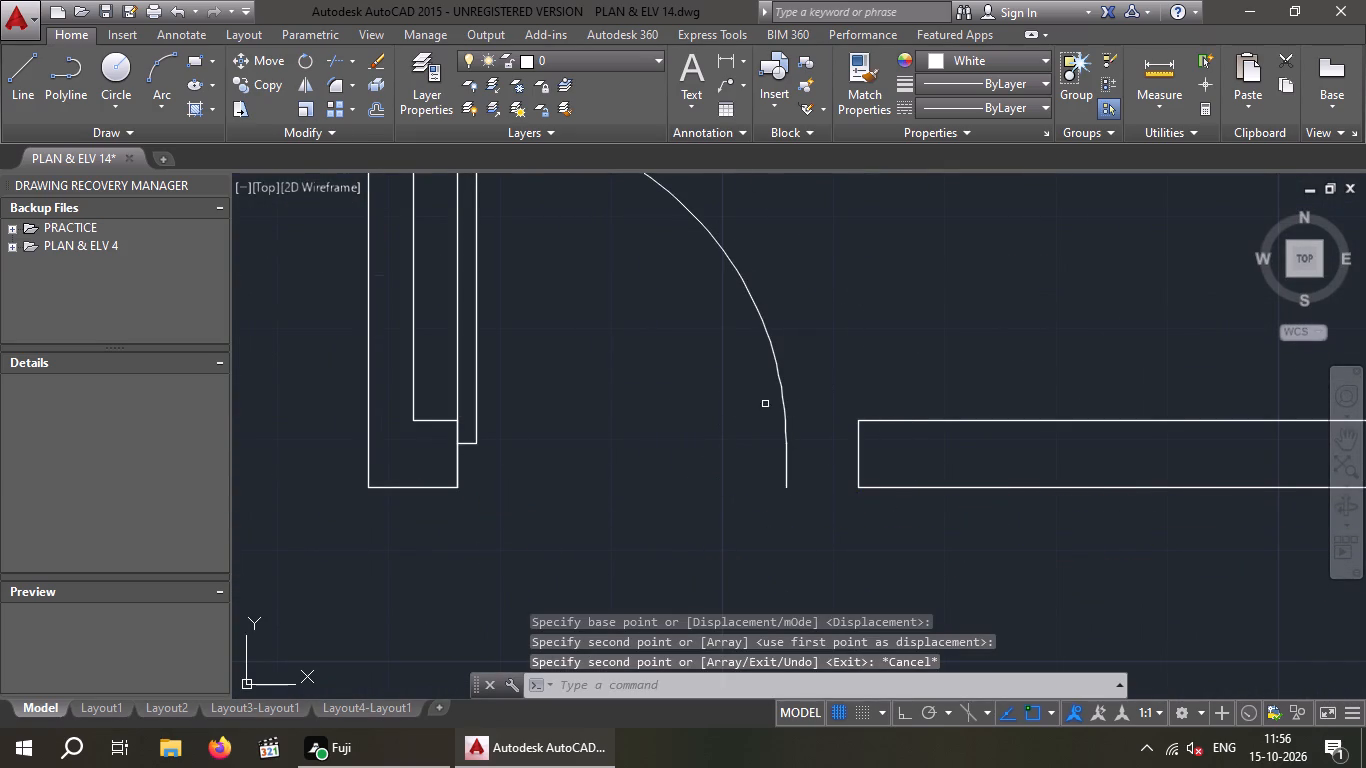
Stretch the copied door's width across the bedroom opening toward its eastern jamb.
left_click_drag(805, 348, 766, 416)
left_click(748, 420)
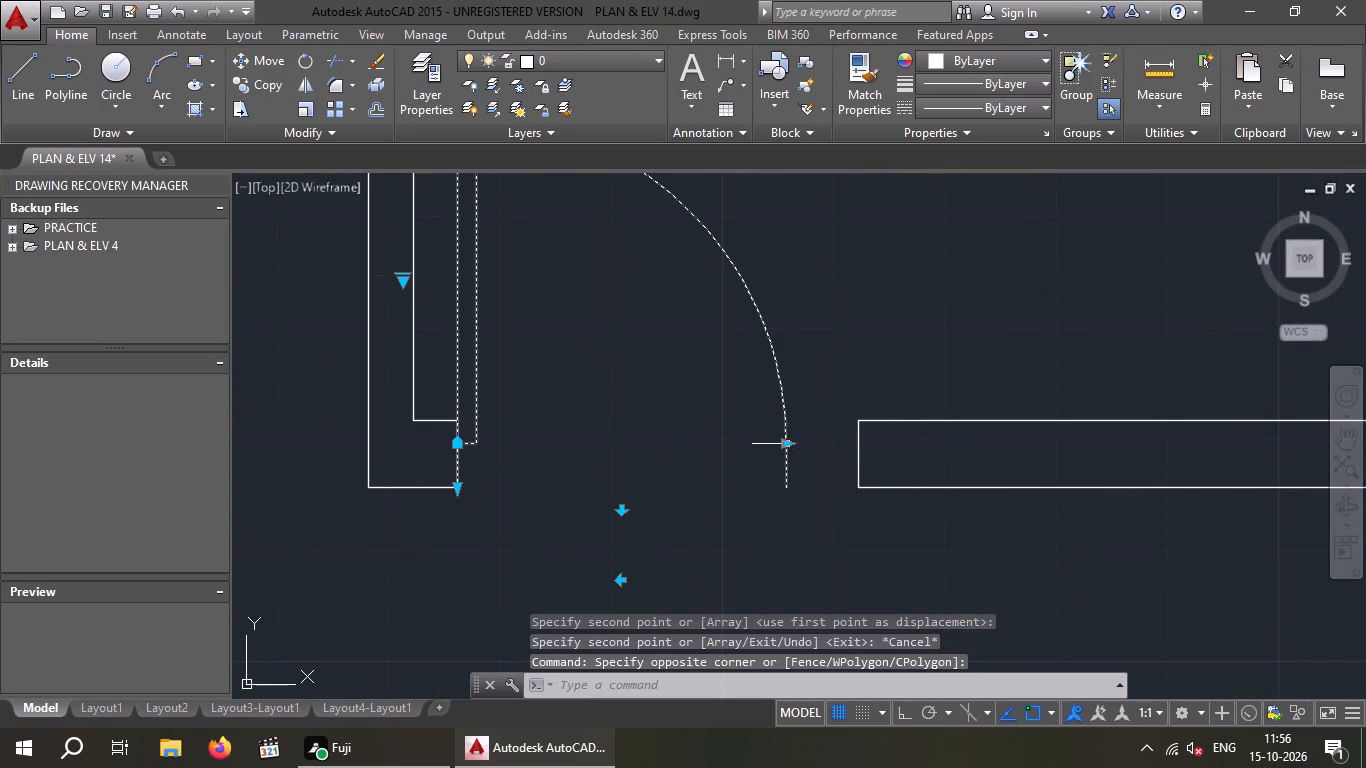
left_click(787, 446)
left_click(850, 462)
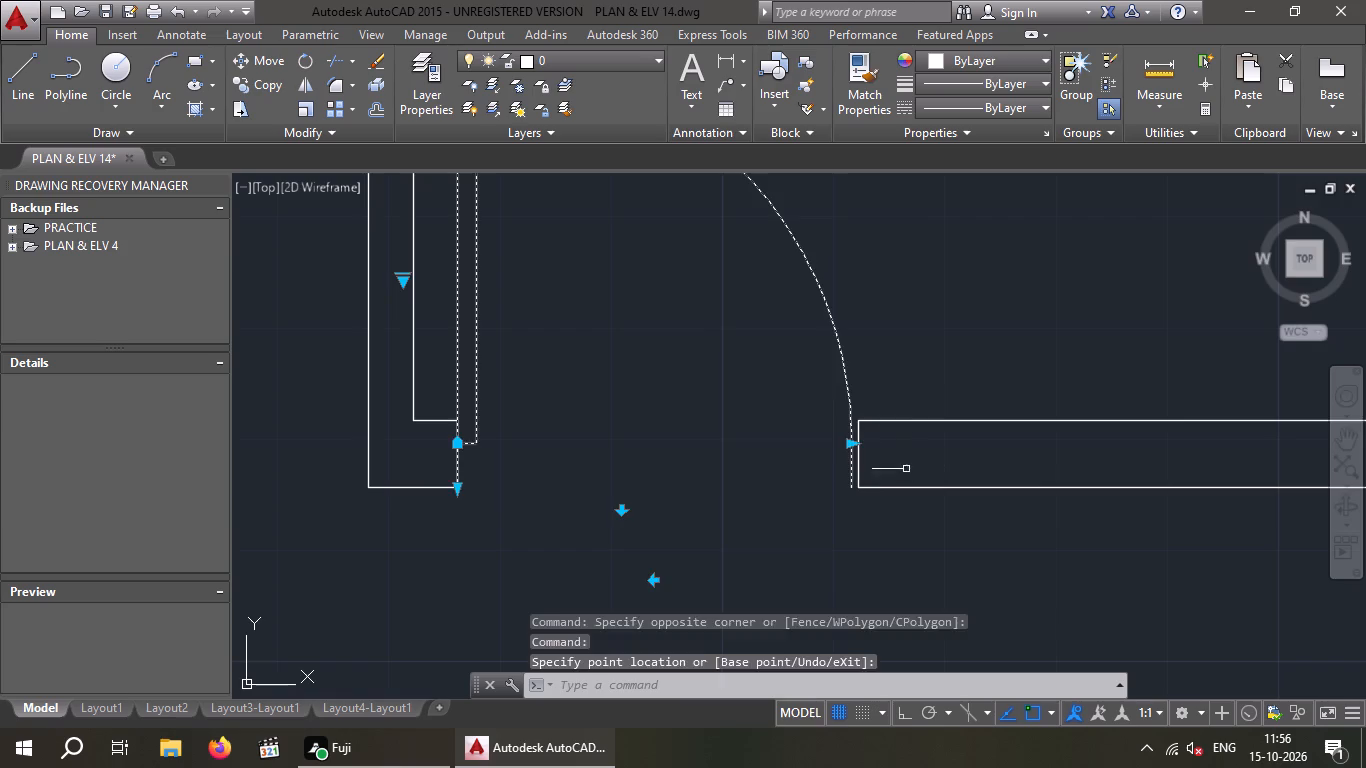
key("Escape")
Flip the original door block east of the plan horizontally so its hinge is on the east side.
scroll(787, 486, "down", 3)
middle_click(832, 541)
scroll(763, 506, "down", 4)
middle_click_drag(705, 504, 687, 499)
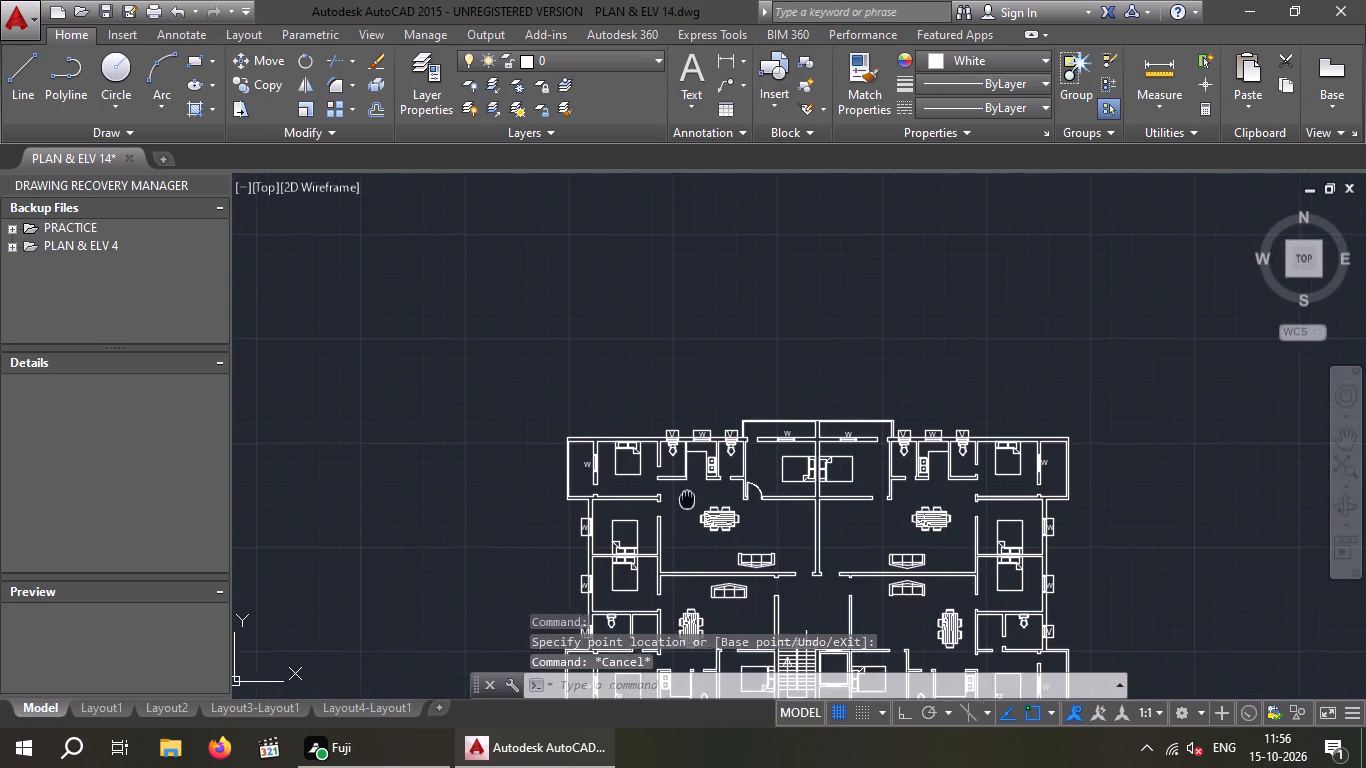
middle_click_drag(687, 499, 337, 465)
scroll(965, 508, "up", 2)
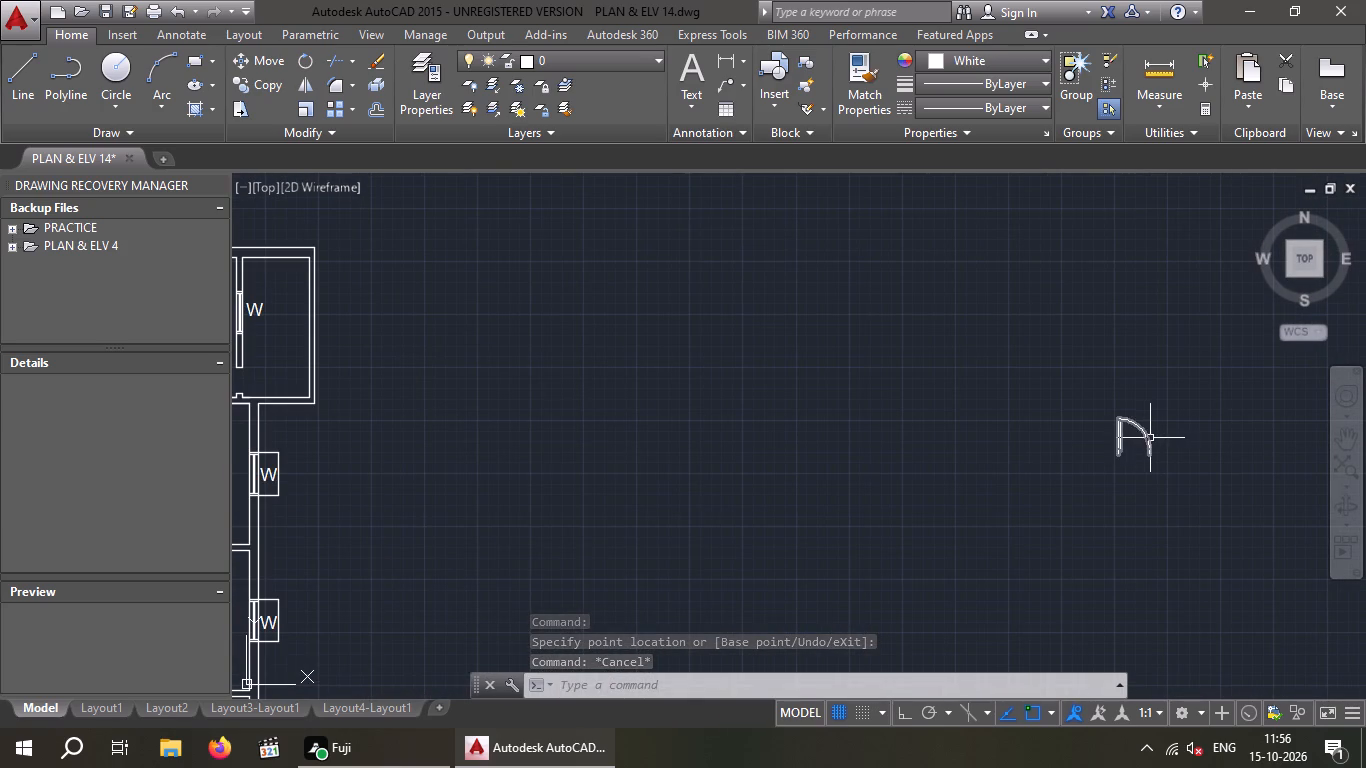
left_click(1150, 438)
scroll(1133, 468, "up", 4)
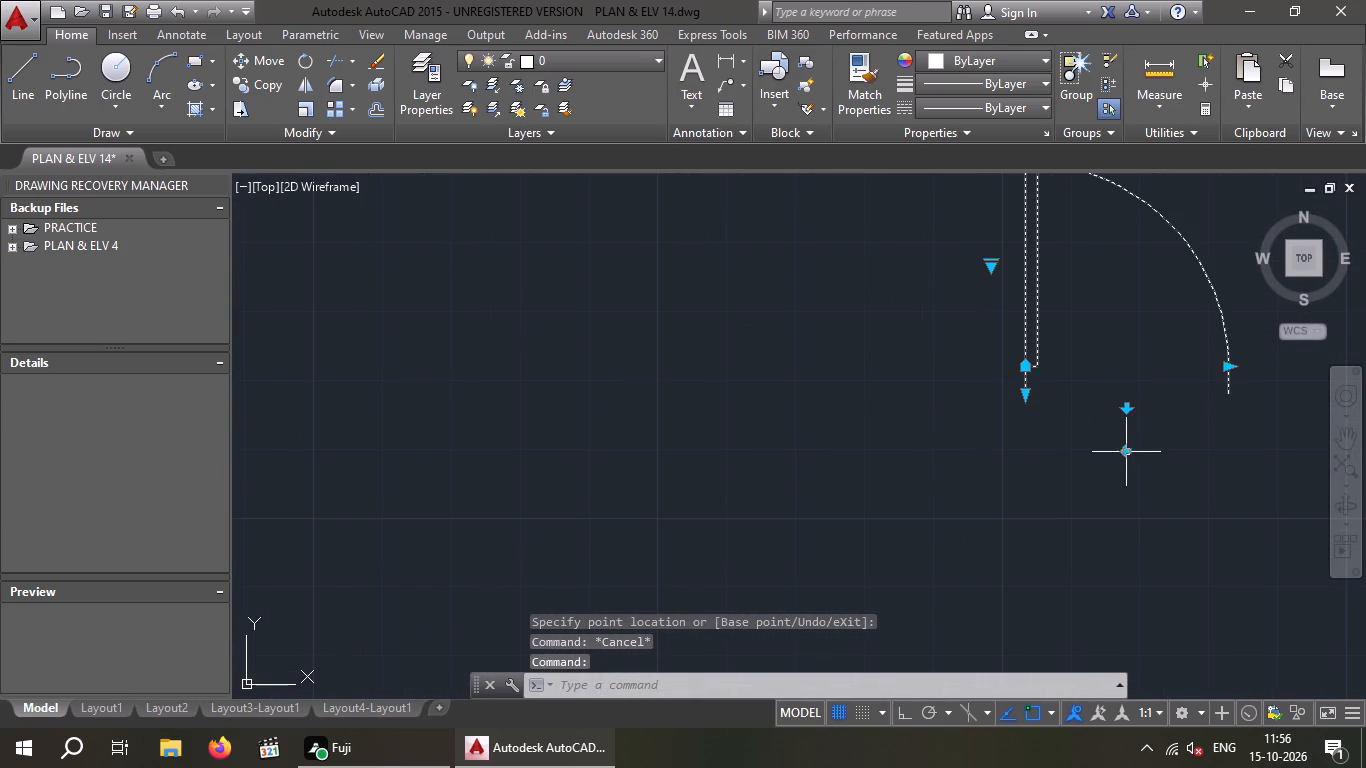
left_click(1126, 448)
scroll(1124, 466, "down", 2)
key("Escape")
Copy the flipped door from its hinge-side base corner to the eastern jamb of the northeast apartment's central bedroom doorway, in the south wall.
left_click_drag(1189, 359, 1126, 421)
left_click(997, 447)
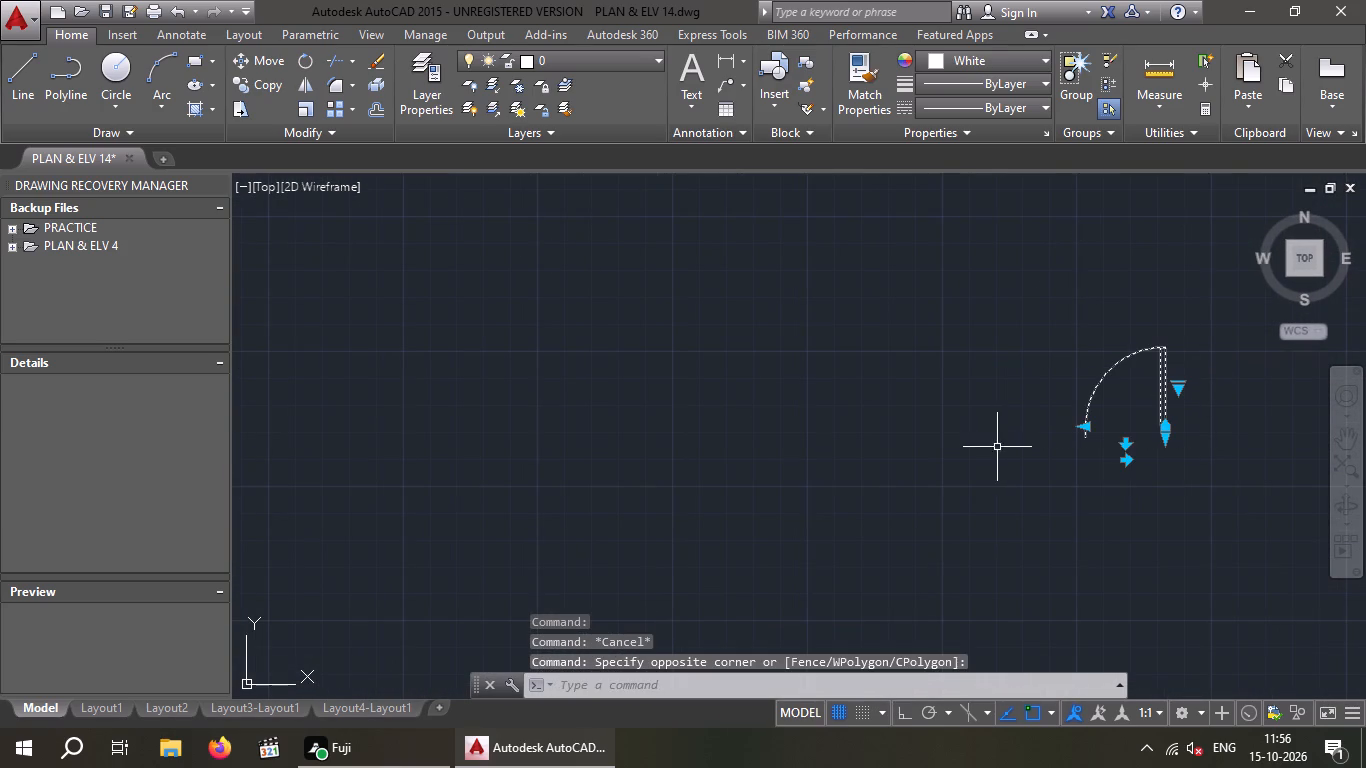
left_click(265, 81)
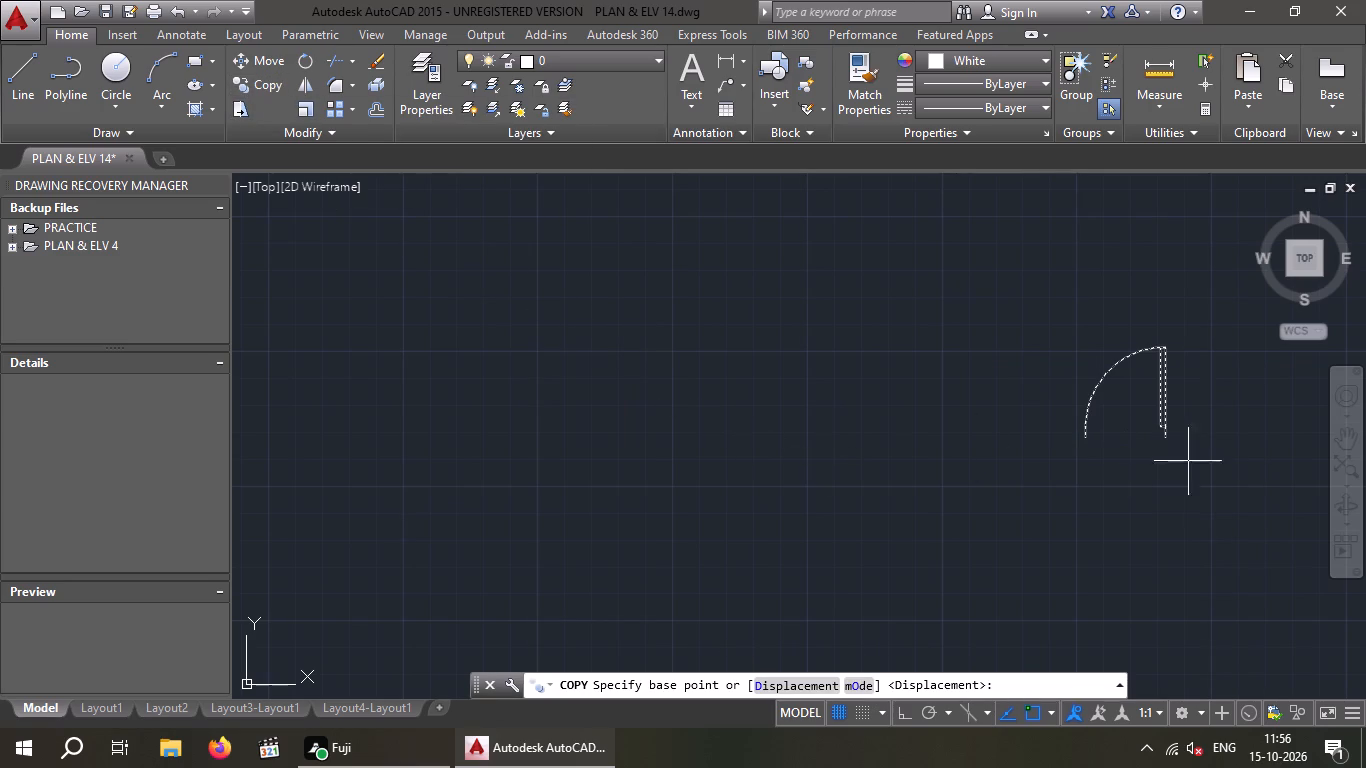
scroll(1166, 452, "up", 2)
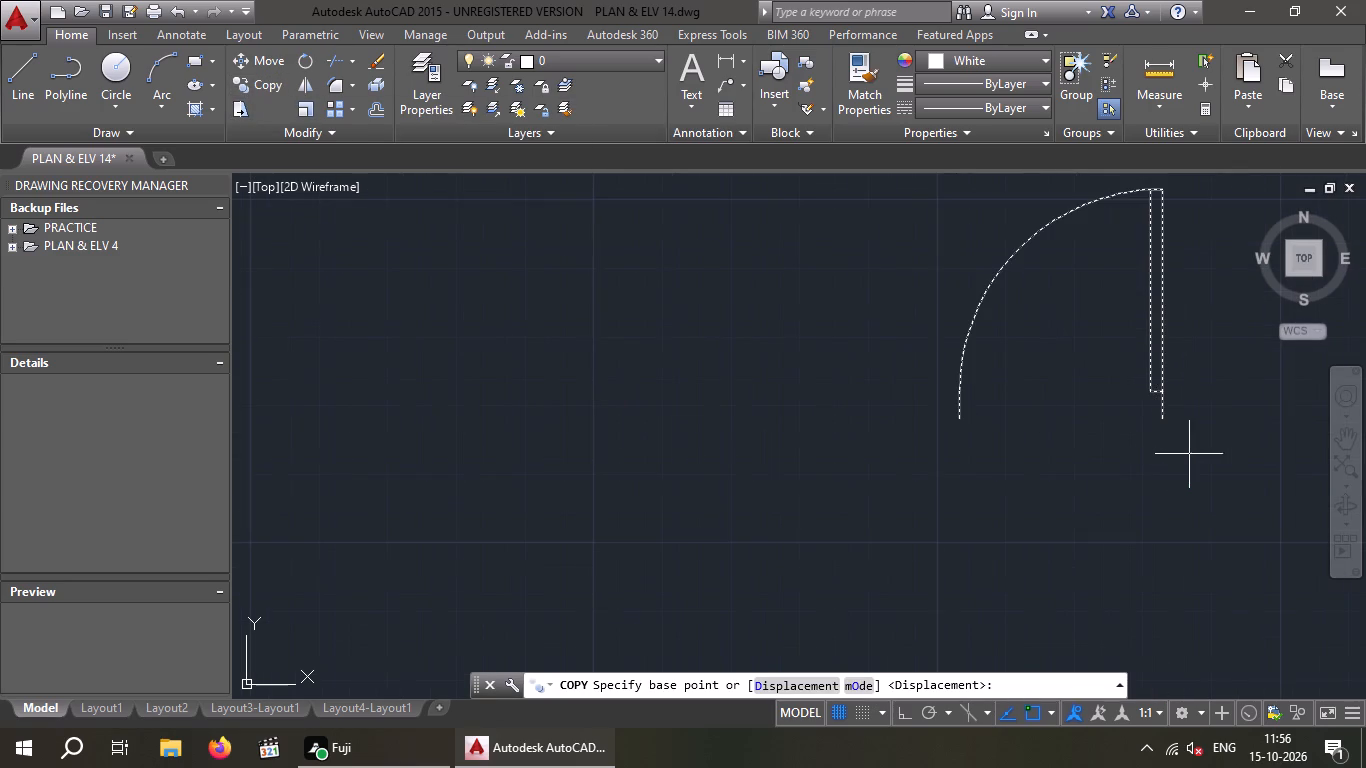
left_click(1161, 419)
scroll(975, 451, "down", 2)
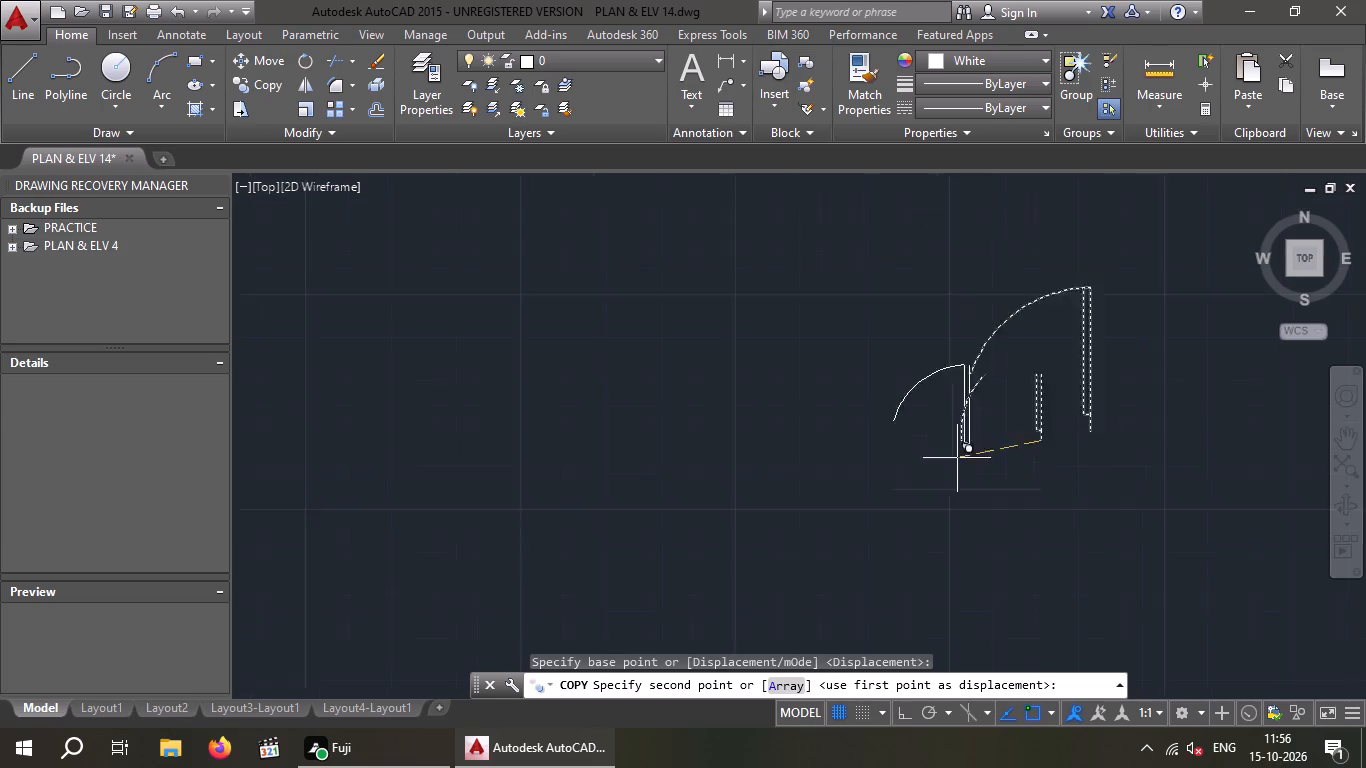
scroll(935, 459, "down", 4)
middle_click_drag(798, 472, 995, 472)
scroll(923, 515, "down", 1)
scroll(499, 461, "up", 4)
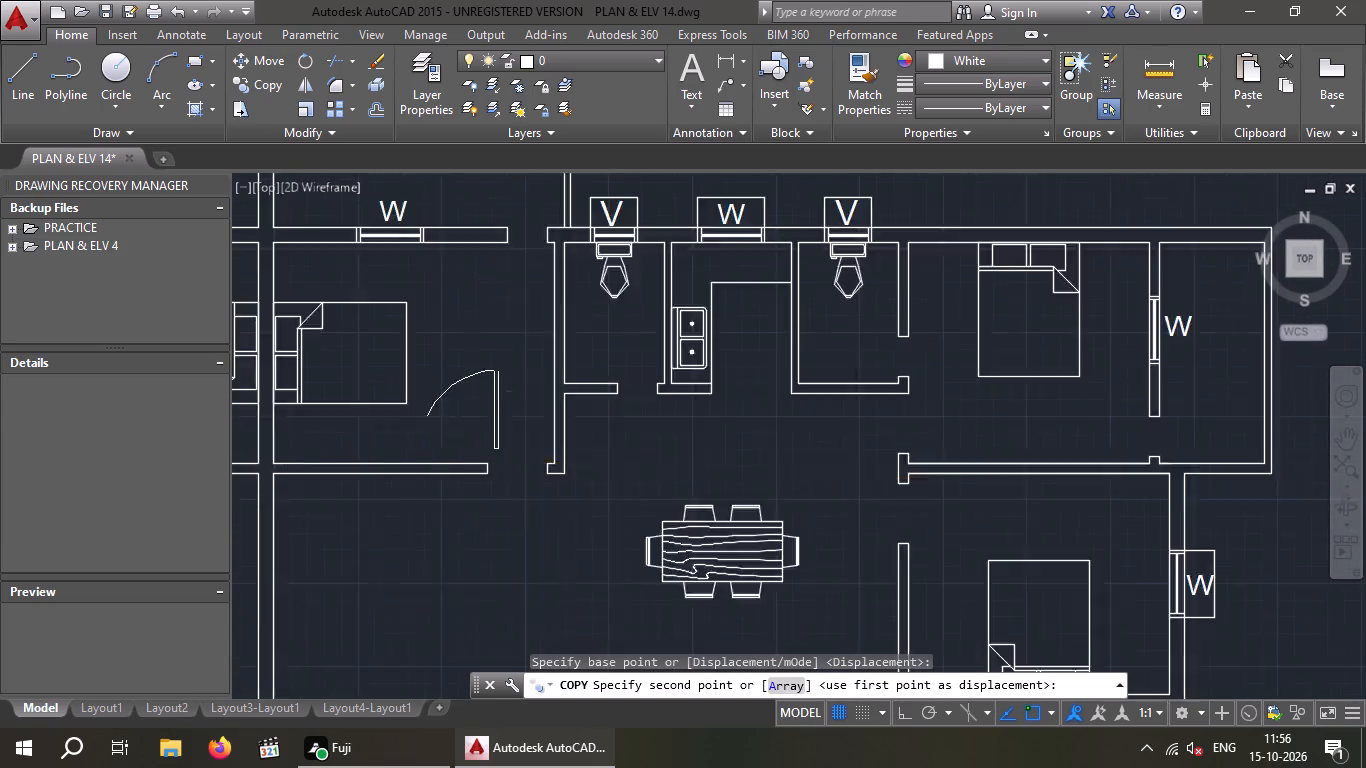
scroll(526, 473, "up", 3)
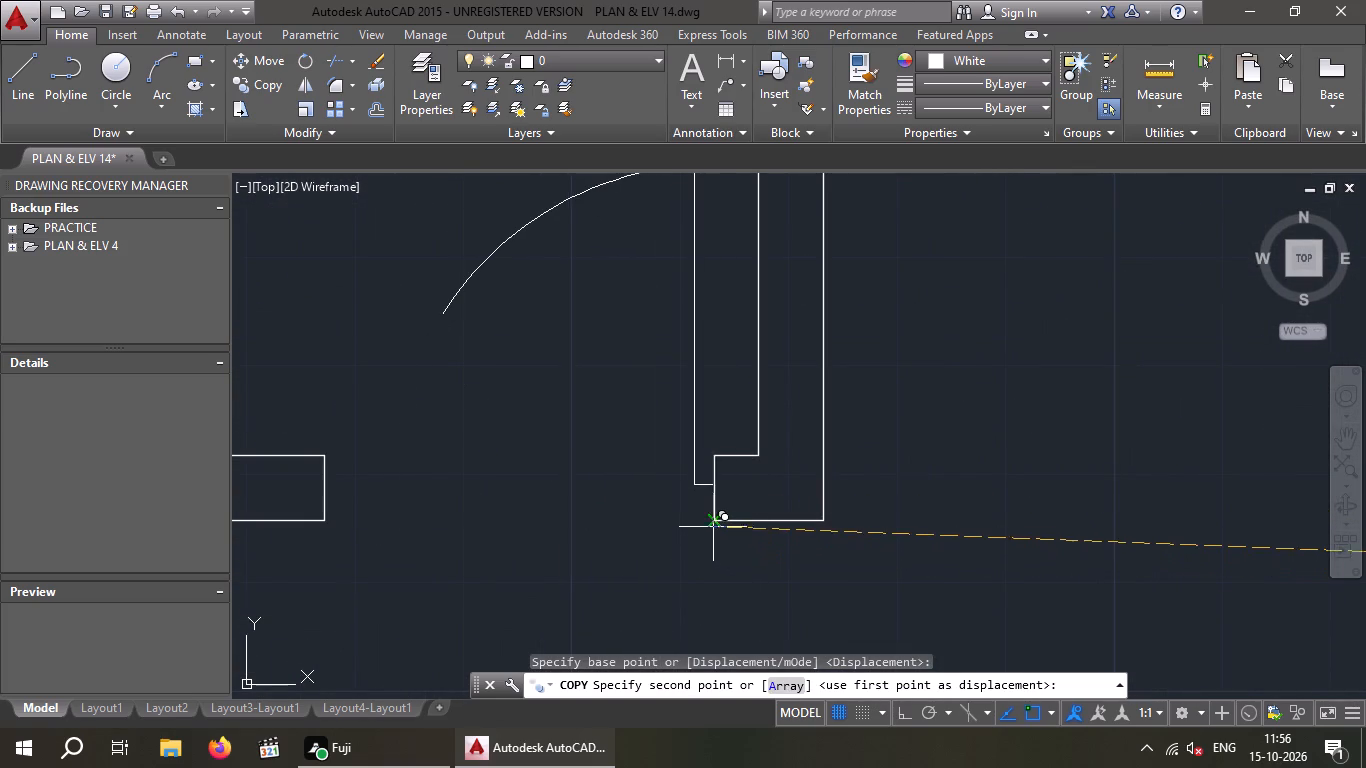
left_click(713, 525)
key("Escape")
Stretch the copied door's width across the northeast apartment's central bedroom opening to its western jamb.
left_click_drag(536, 439, 428, 470)
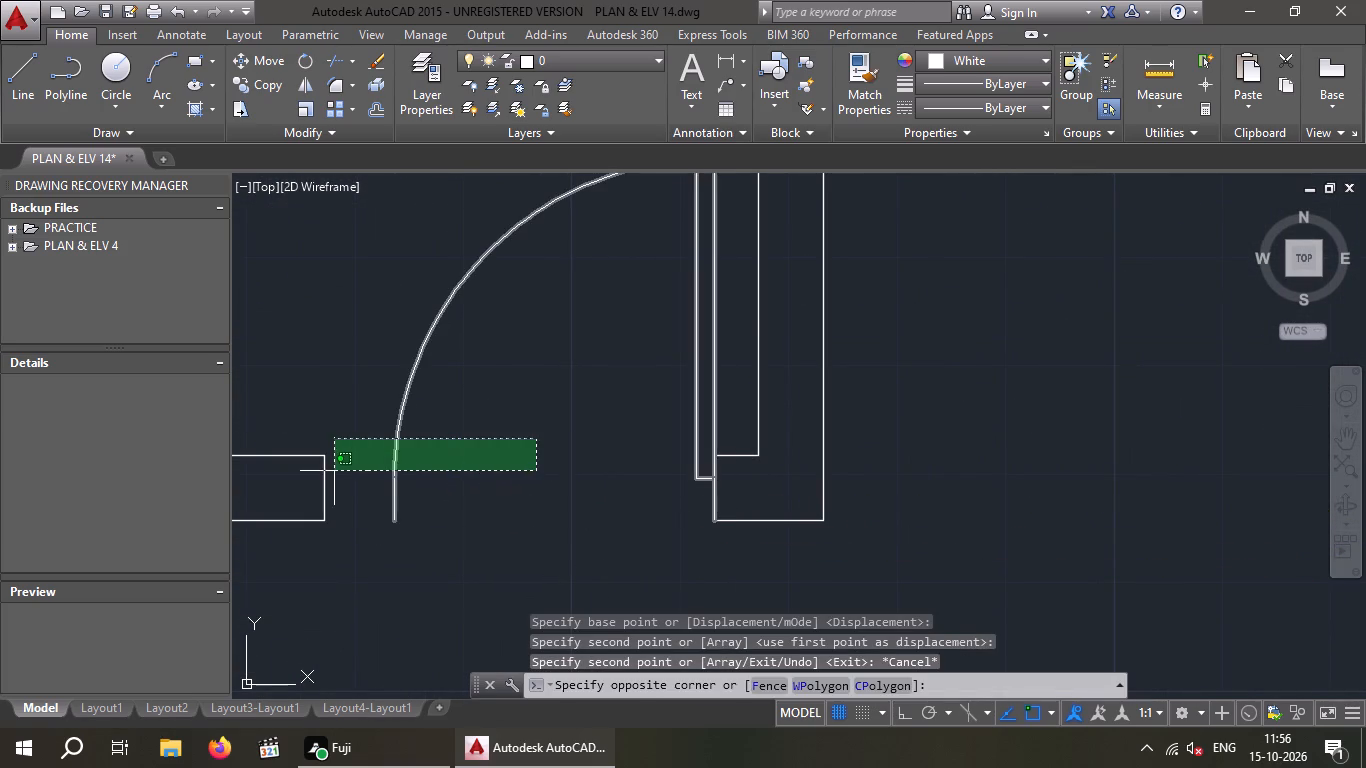
left_click(334, 471)
left_click(393, 477)
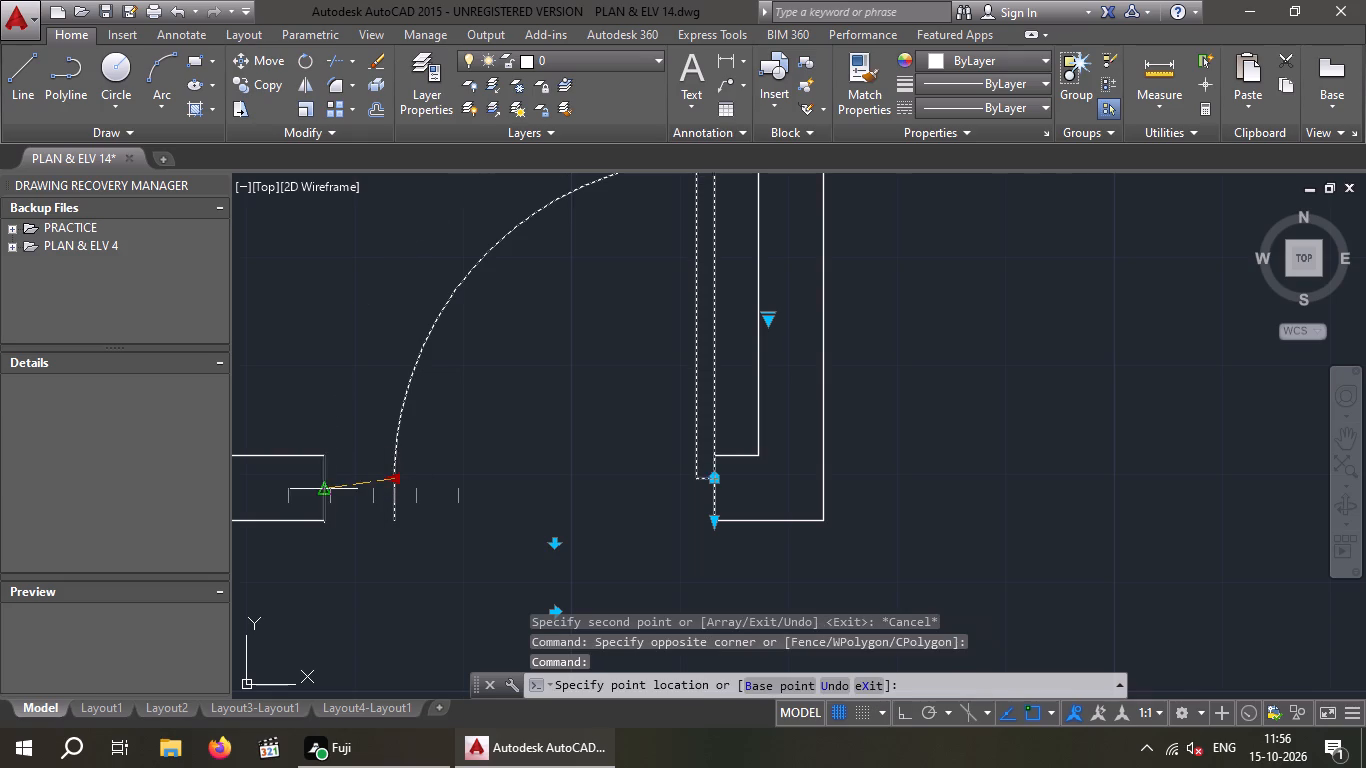
left_click(330, 483)
key("Escape")
Copy the northwest apartment's central bedroom door to the open floor just north of the southwest apartment's central bedroom doorway beside the stairs.
scroll(405, 480, "down", 5)
middle_click_drag(418, 519, 475, 498)
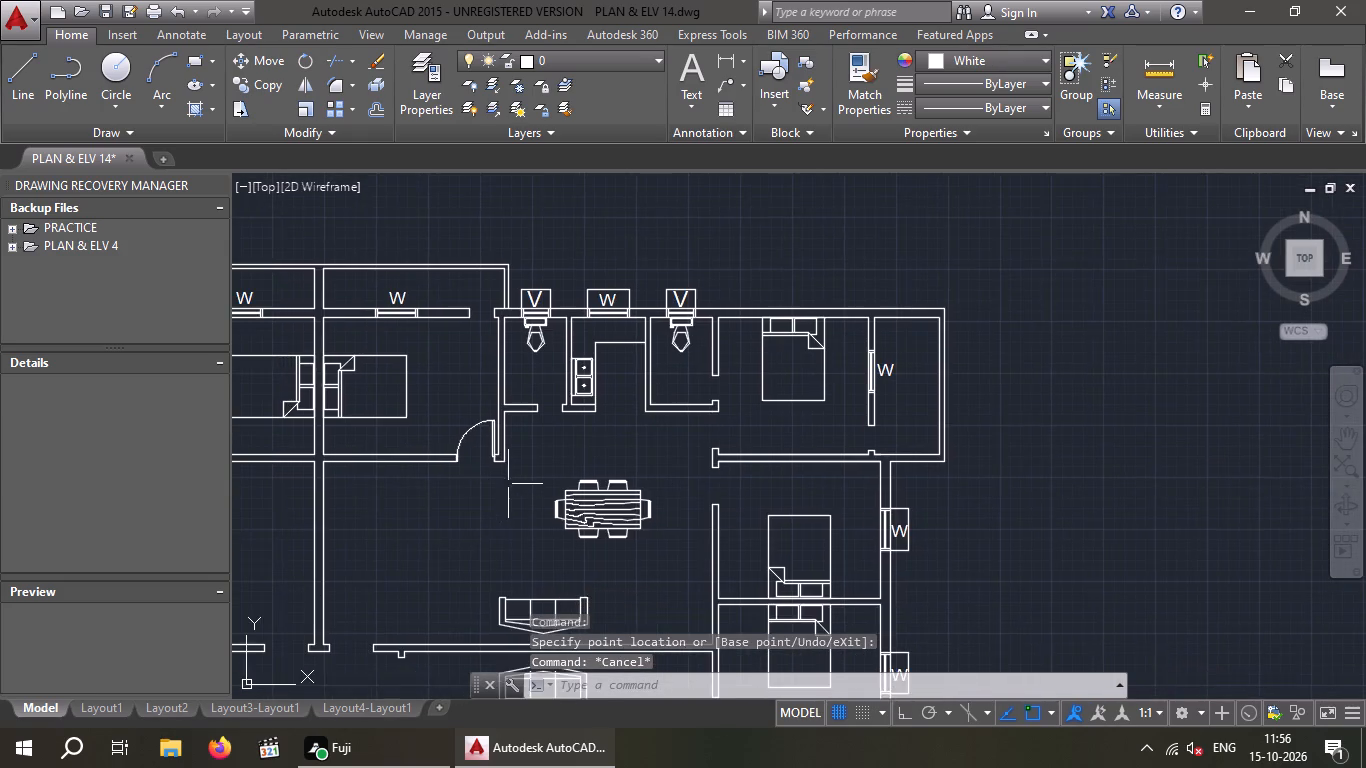
scroll(507, 486, "down", 1)
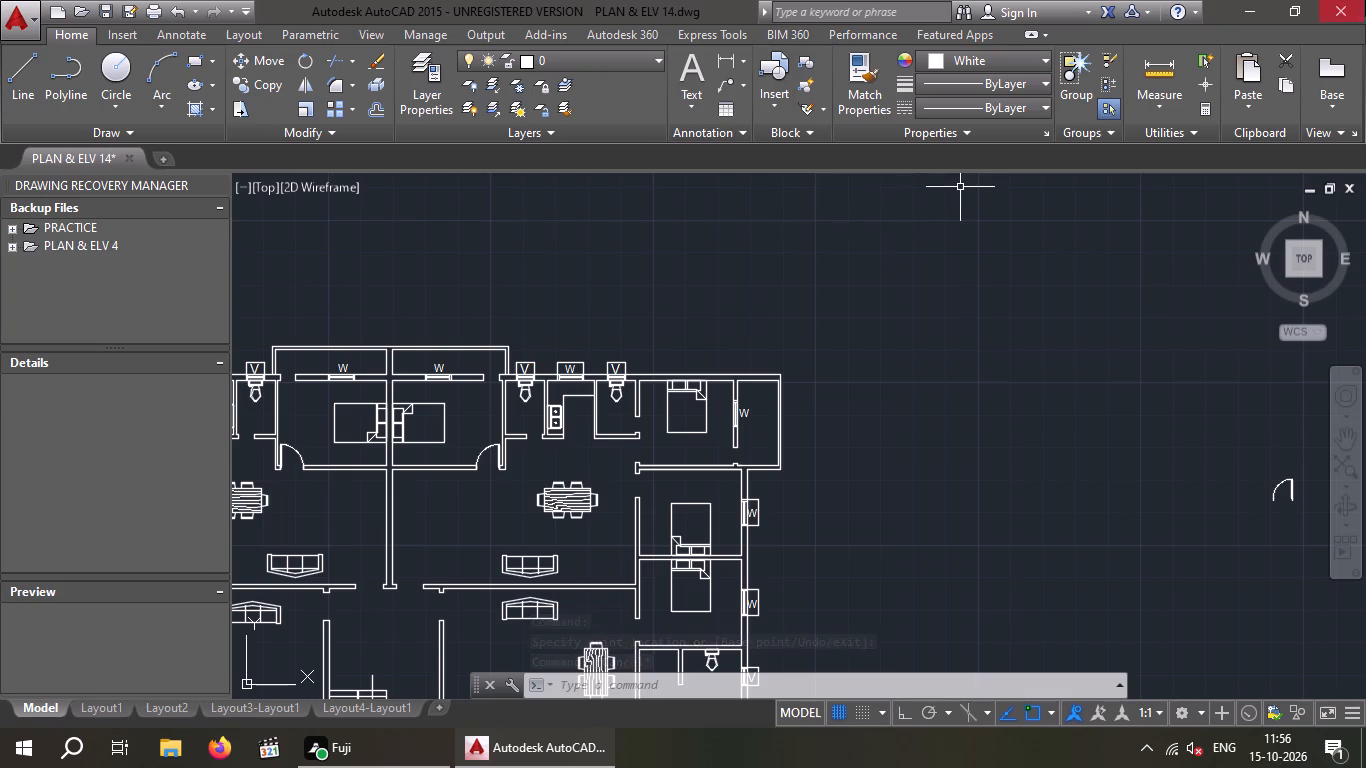
scroll(958, 453, "down", 1)
middle_click_drag(959, 439, 988, 374)
middle_click(988, 374)
scroll(544, 511, "up", 1)
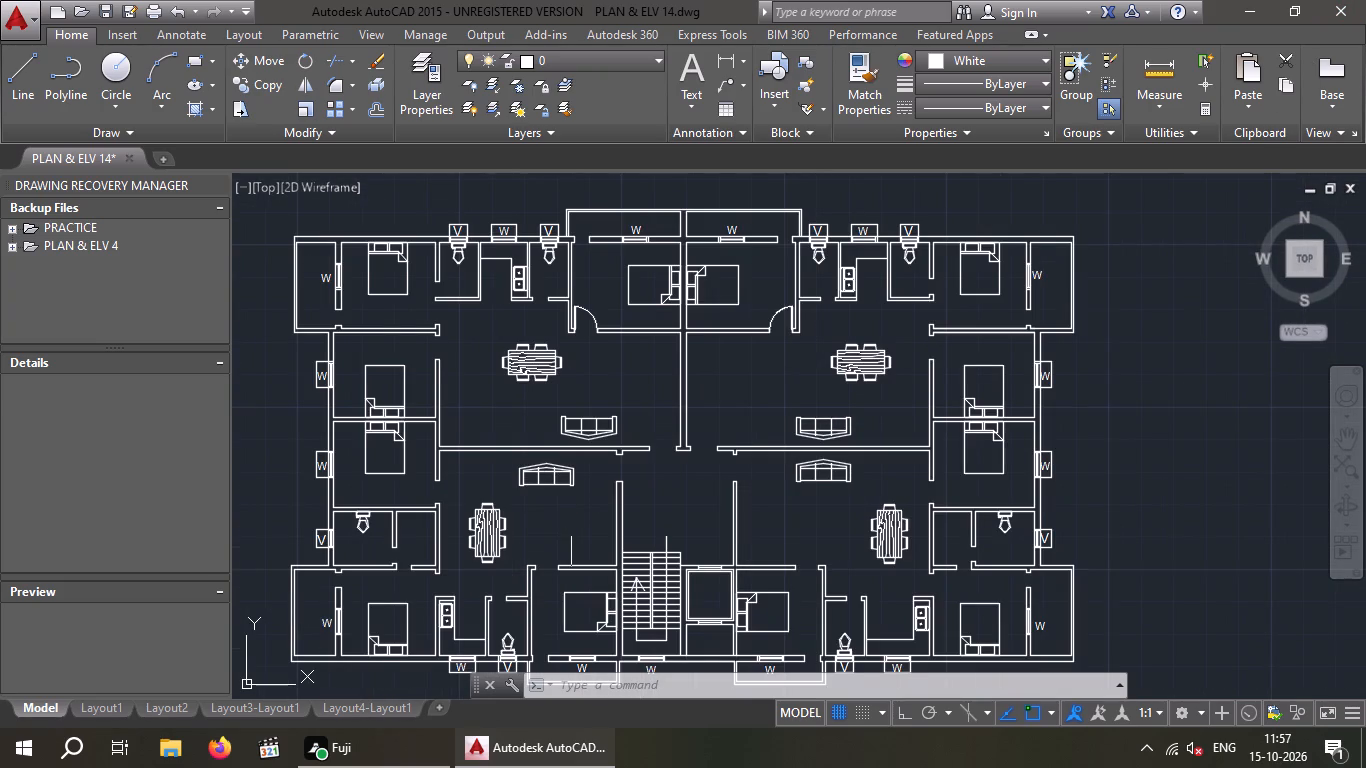
middle_click_drag(561, 519, 560, 486)
scroll(597, 301, "up", 1)
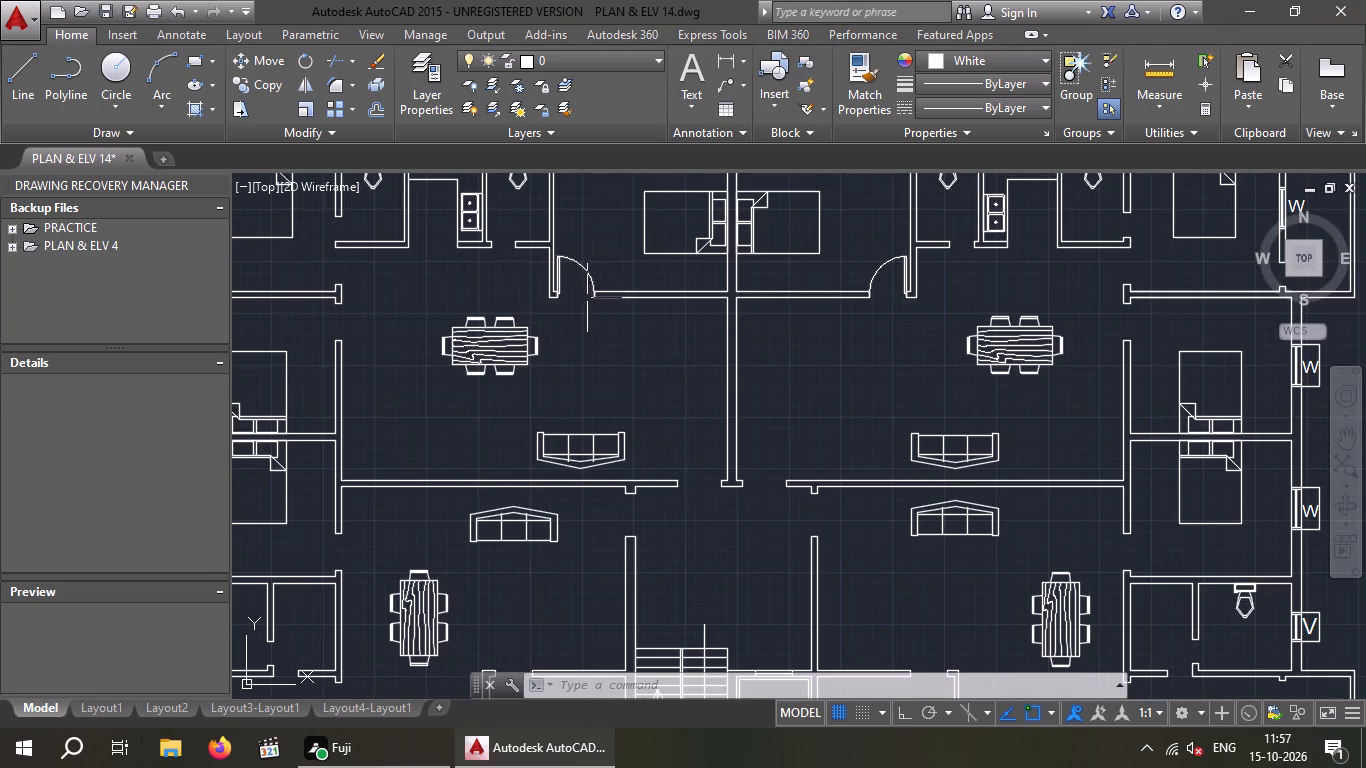
left_click_drag(602, 243, 579, 271)
left_click(570, 274)
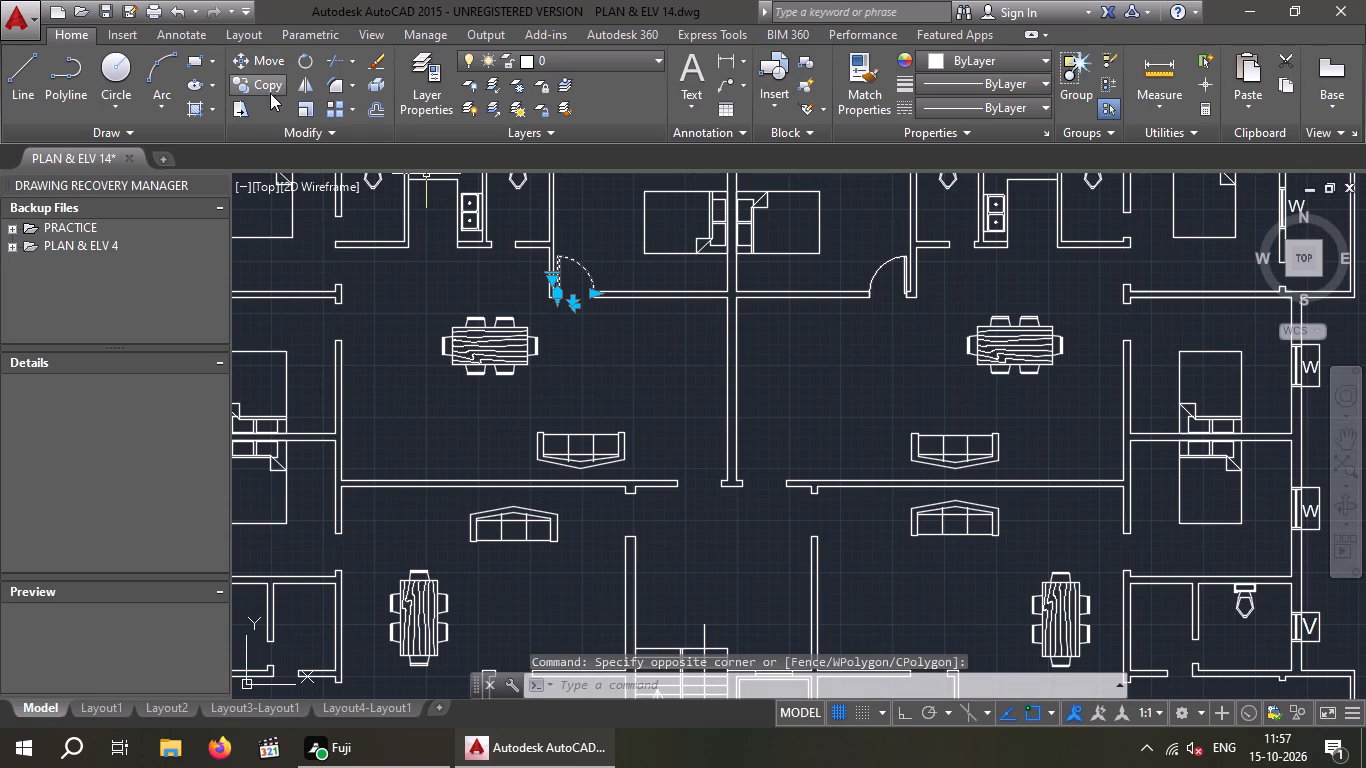
left_click(268, 88)
scroll(561, 307, "up", 3)
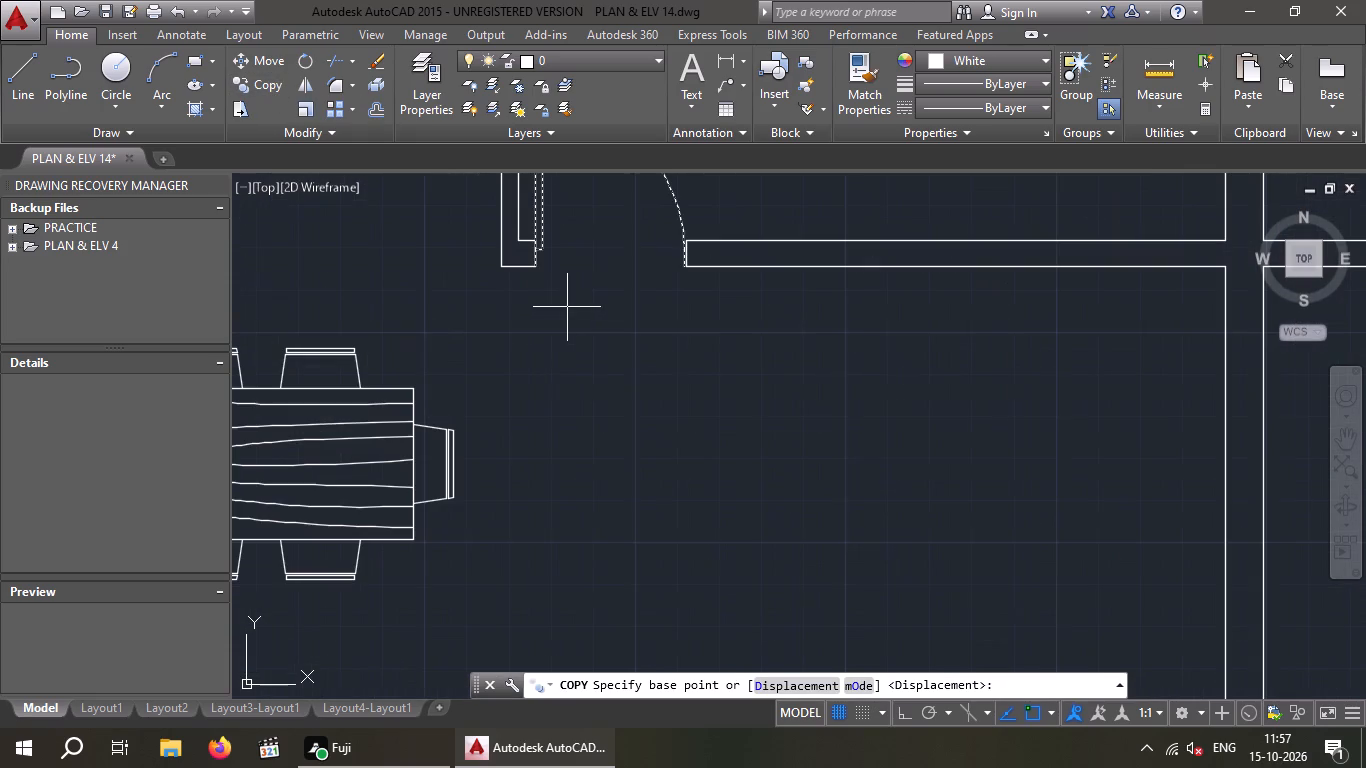
left_click(541, 269)
scroll(536, 304, "down", 4)
middle_click_drag(541, 373, 540, 372)
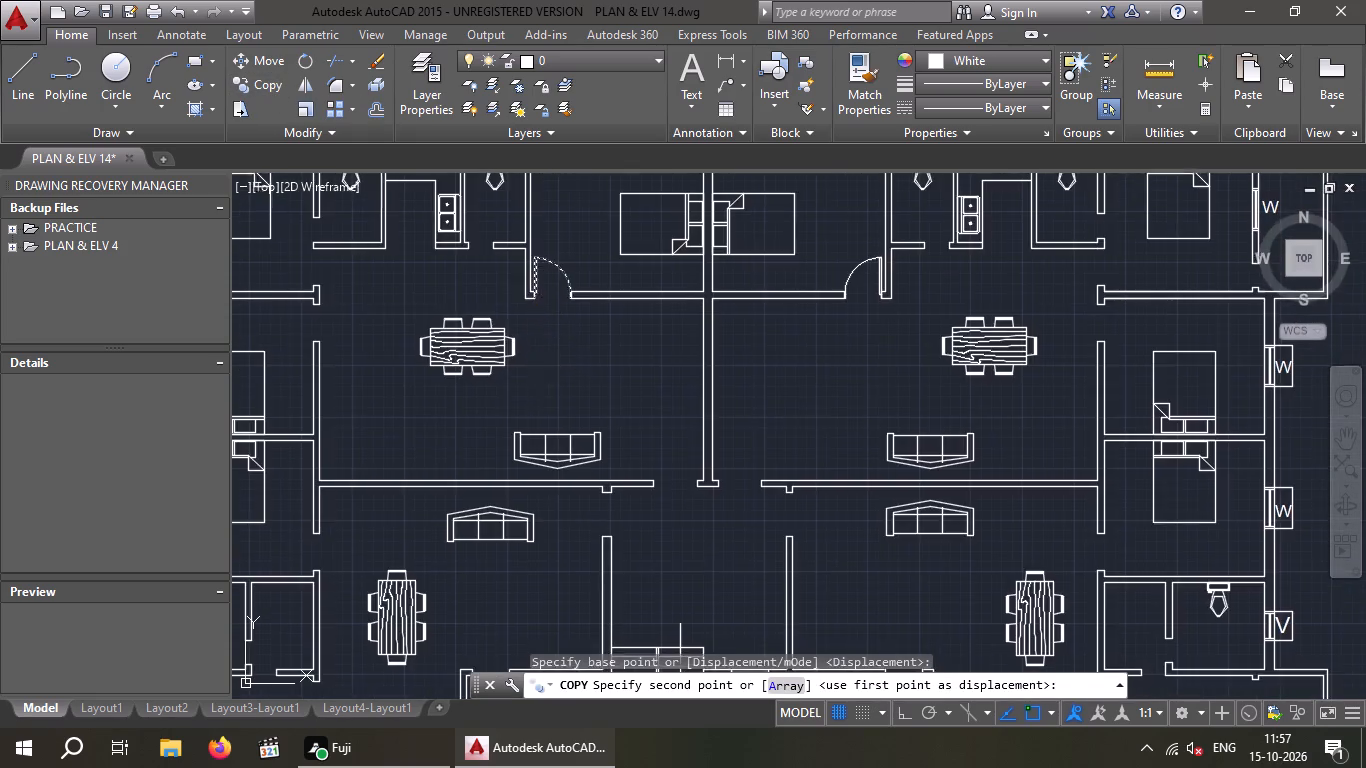
middle_click_drag(540, 372, 541, 280)
scroll(540, 335, "down", 1)
scroll(544, 267, "up", 1)
middle_click_drag(474, 595, 495, 454)
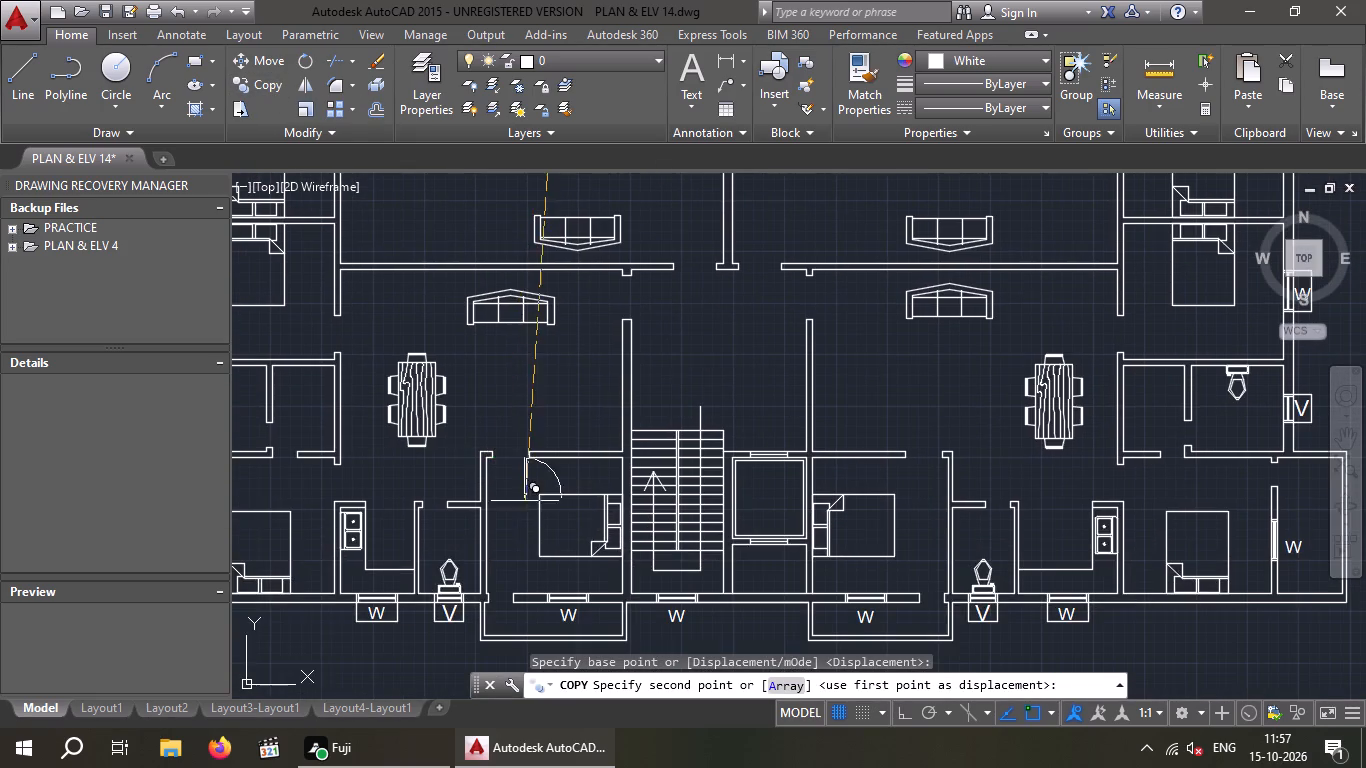
scroll(504, 495, "up", 2)
left_click(486, 348)
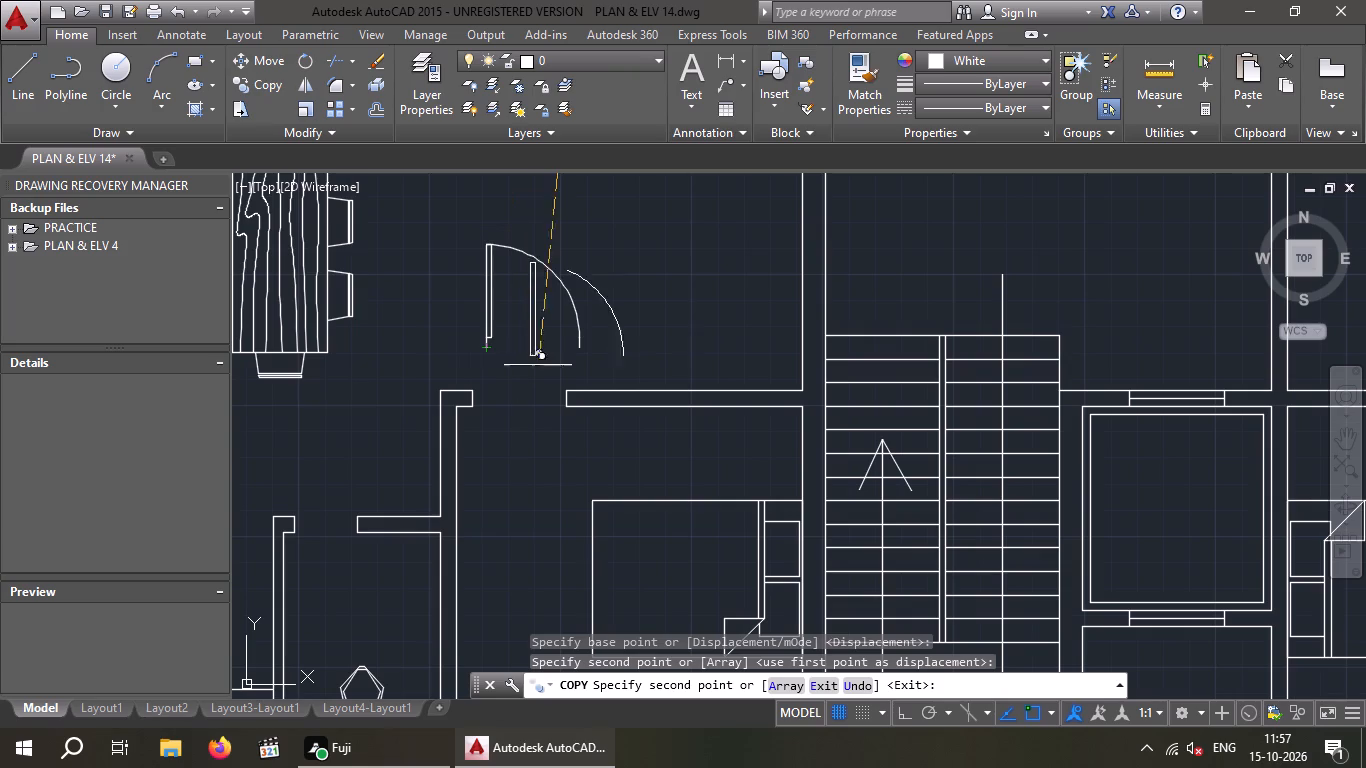
key("Escape")
Flip the copied door vertically so its leaf swings south into the southwest apartment's central bedroom.
left_click_drag(612, 252, 585, 287)
left_click(469, 310)
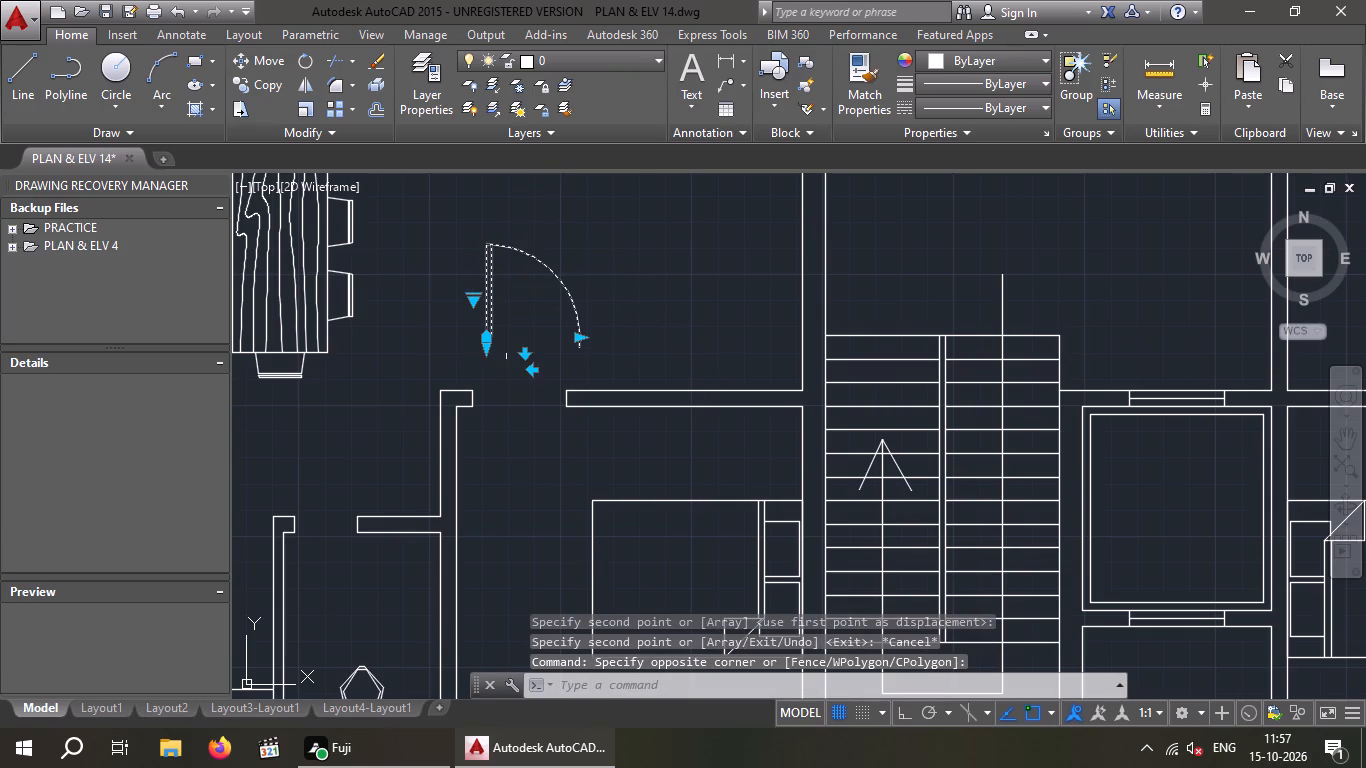
left_click(527, 353)
key("Escape")
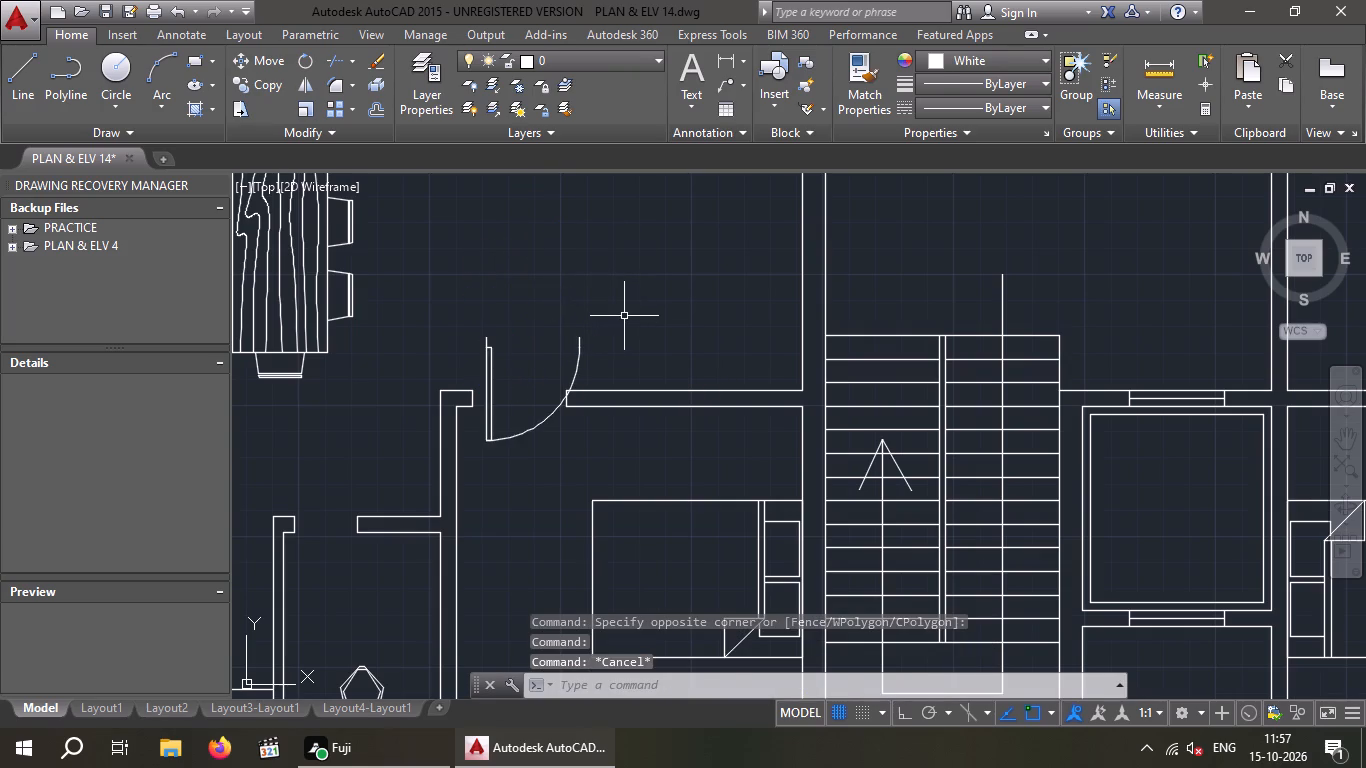
Move the flipped door by its hinge-side base corner onto the north corner of the southwest bedroom doorway's western jamb.
left_click_drag(624, 314, 602, 334)
left_click(533, 352)
left_click(259, 54)
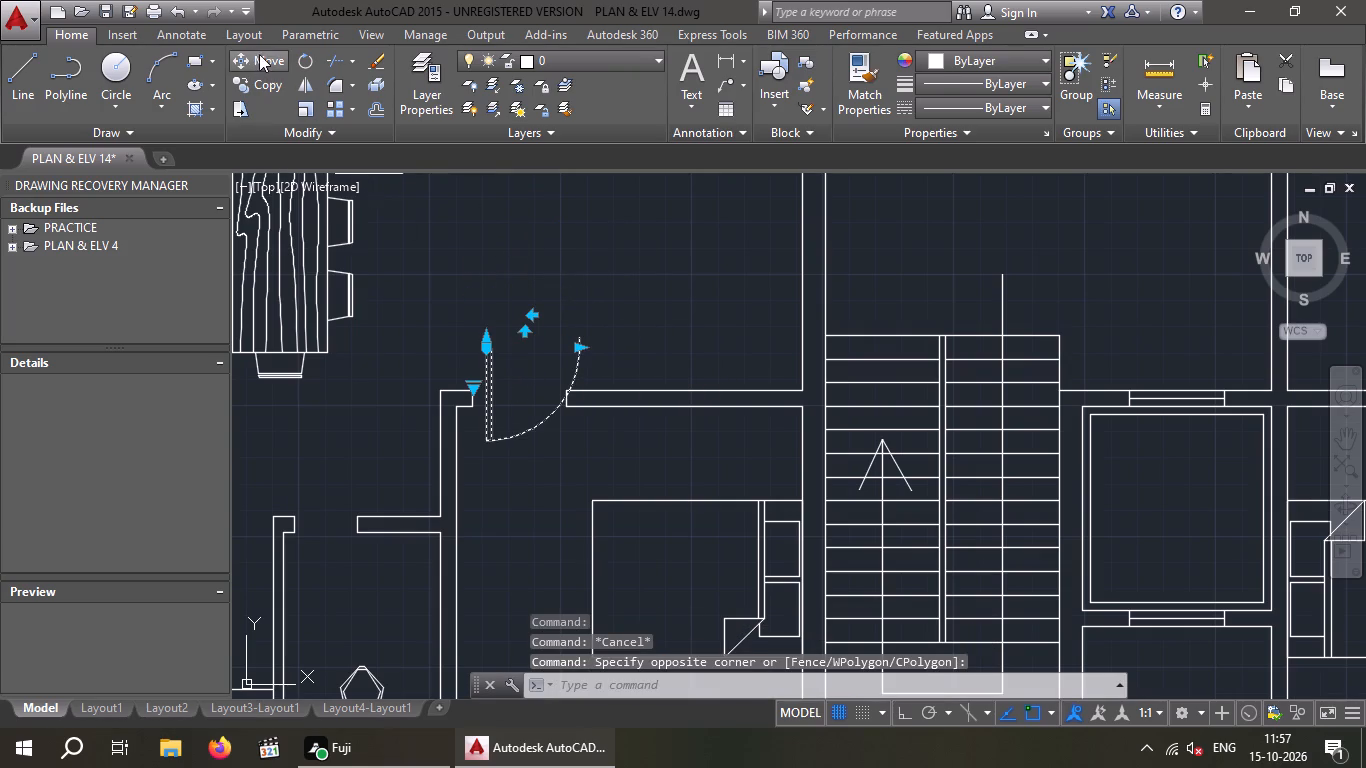
left_click(488, 332)
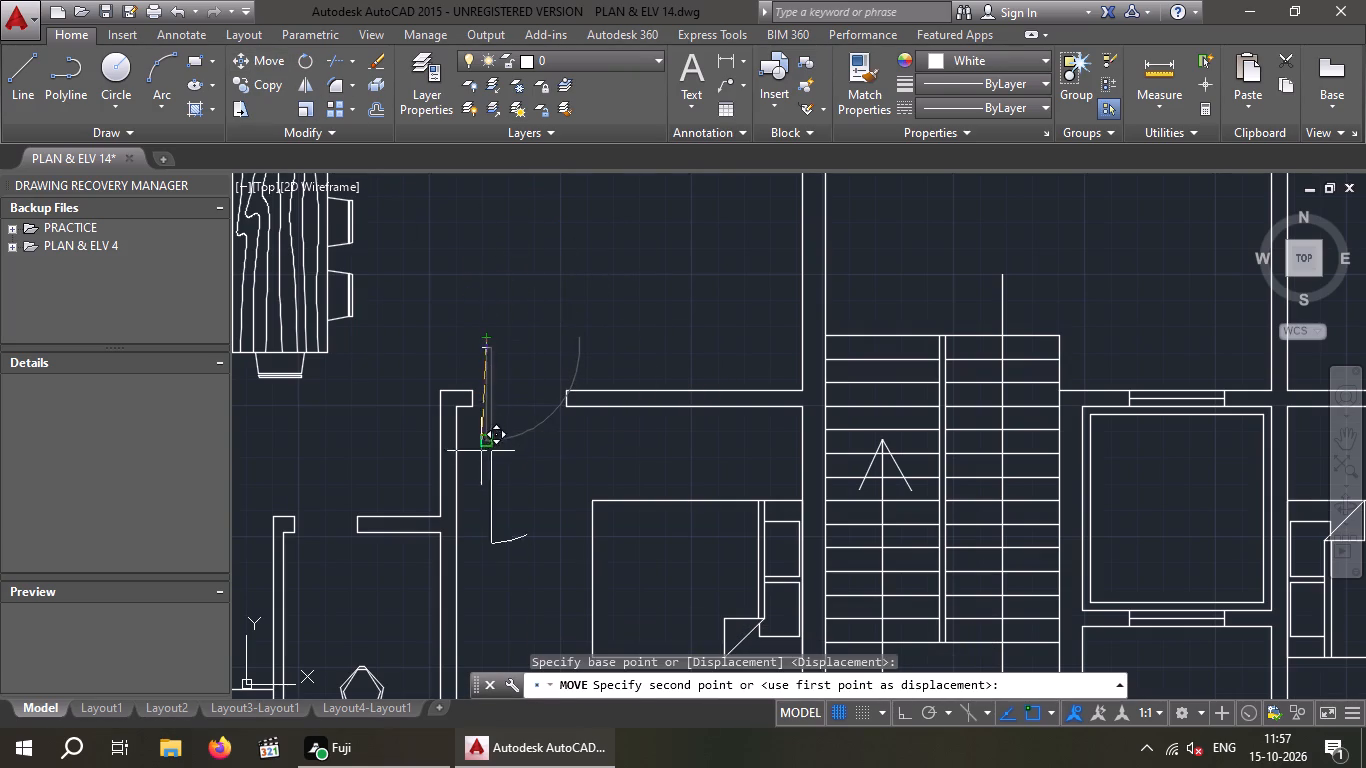
left_click(473, 391)
key("Escape")
Copy the northeast apartment's central bedroom door to the open floor just north of the southeast apartment's central bedroom doorway.
scroll(527, 366, "down", 2)
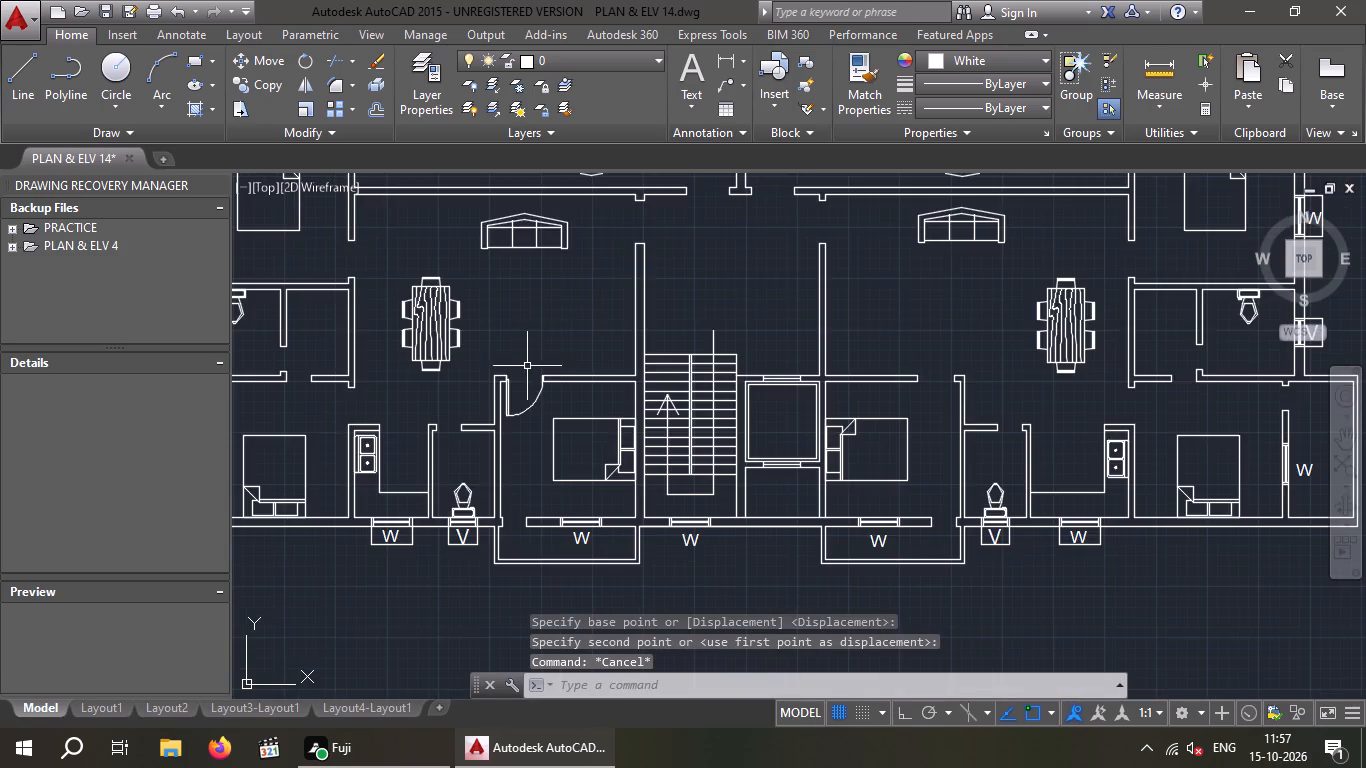
scroll(552, 320, "down", 1)
middle_click_drag(552, 319, 510, 338)
middle_click_drag(621, 323, 546, 375)
middle_click_drag(488, 406, 475, 413)
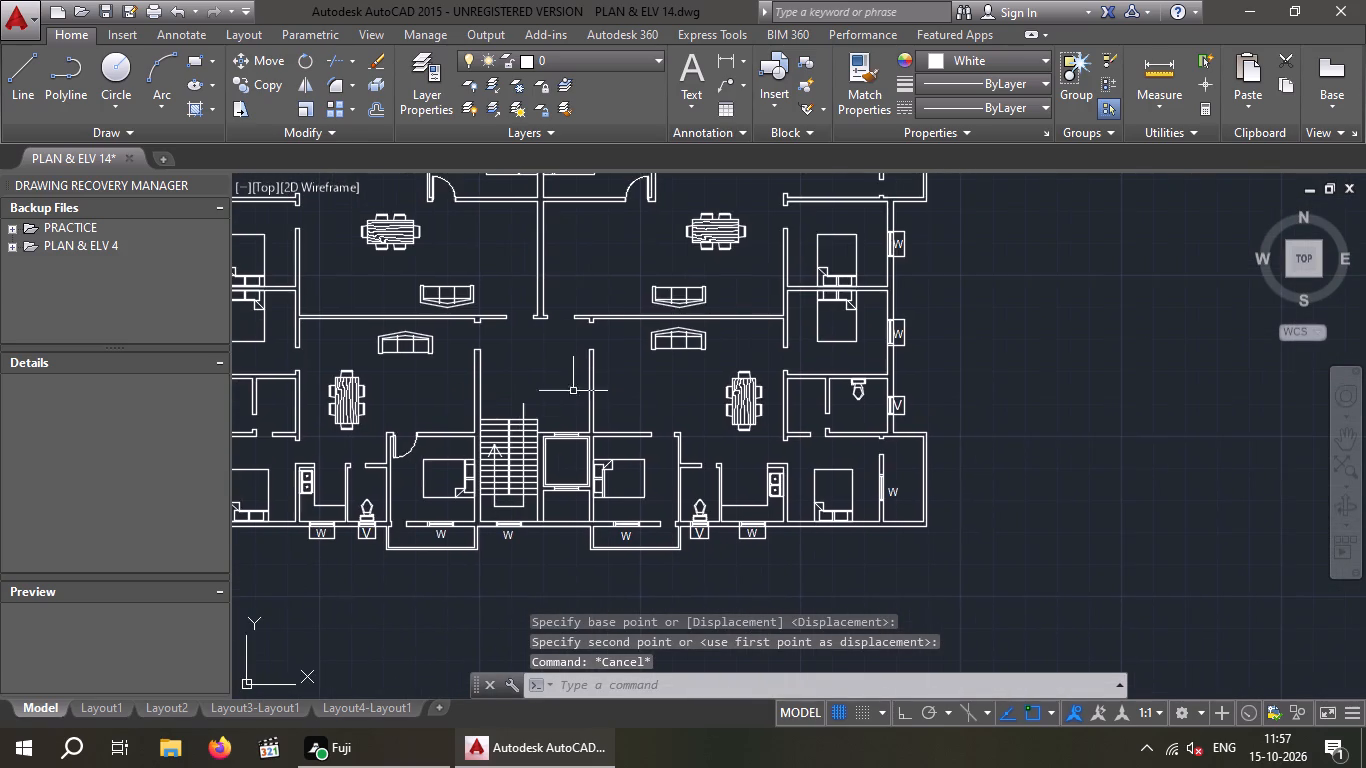
scroll(601, 364, "down", 1)
middle_click_drag(600, 344, 513, 378)
scroll(542, 308, "up", 1)
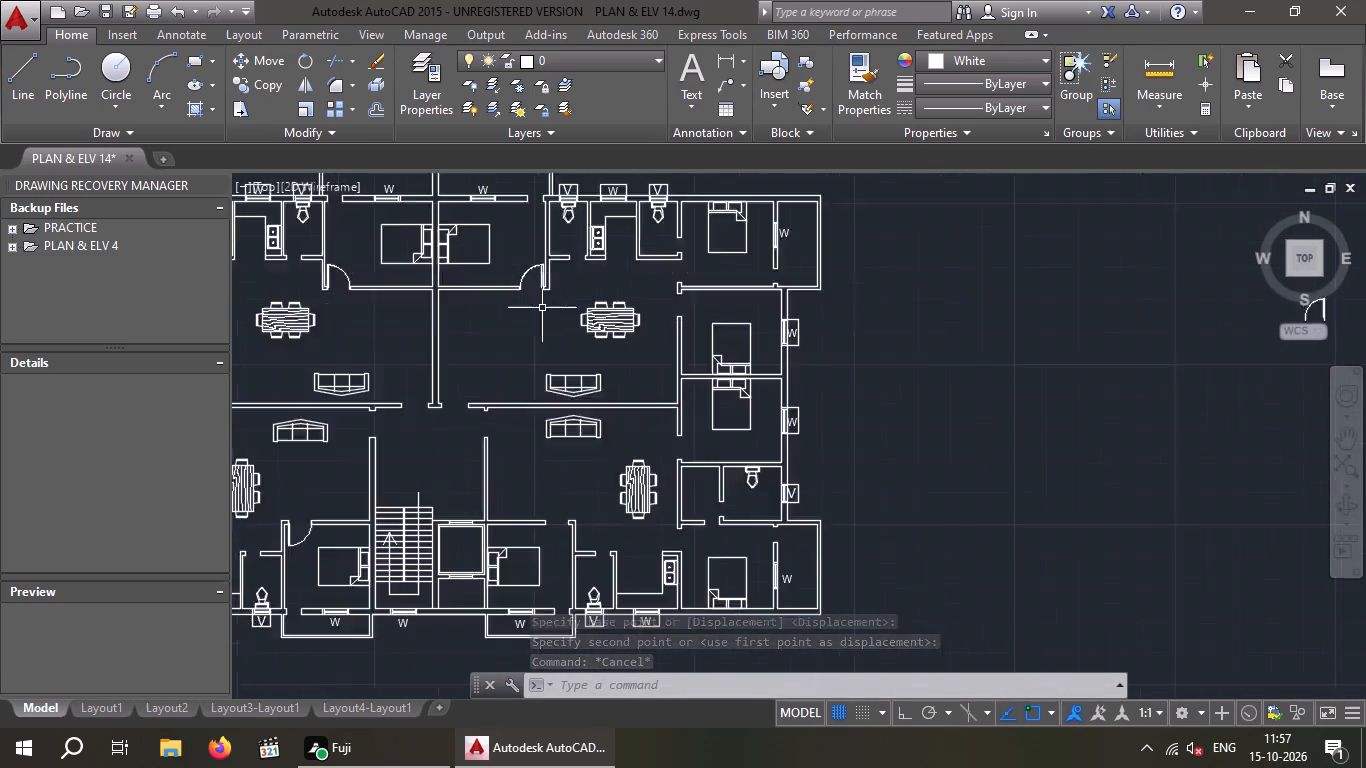
scroll(542, 308, "up", 2)
left_click(514, 270)
left_click(481, 193)
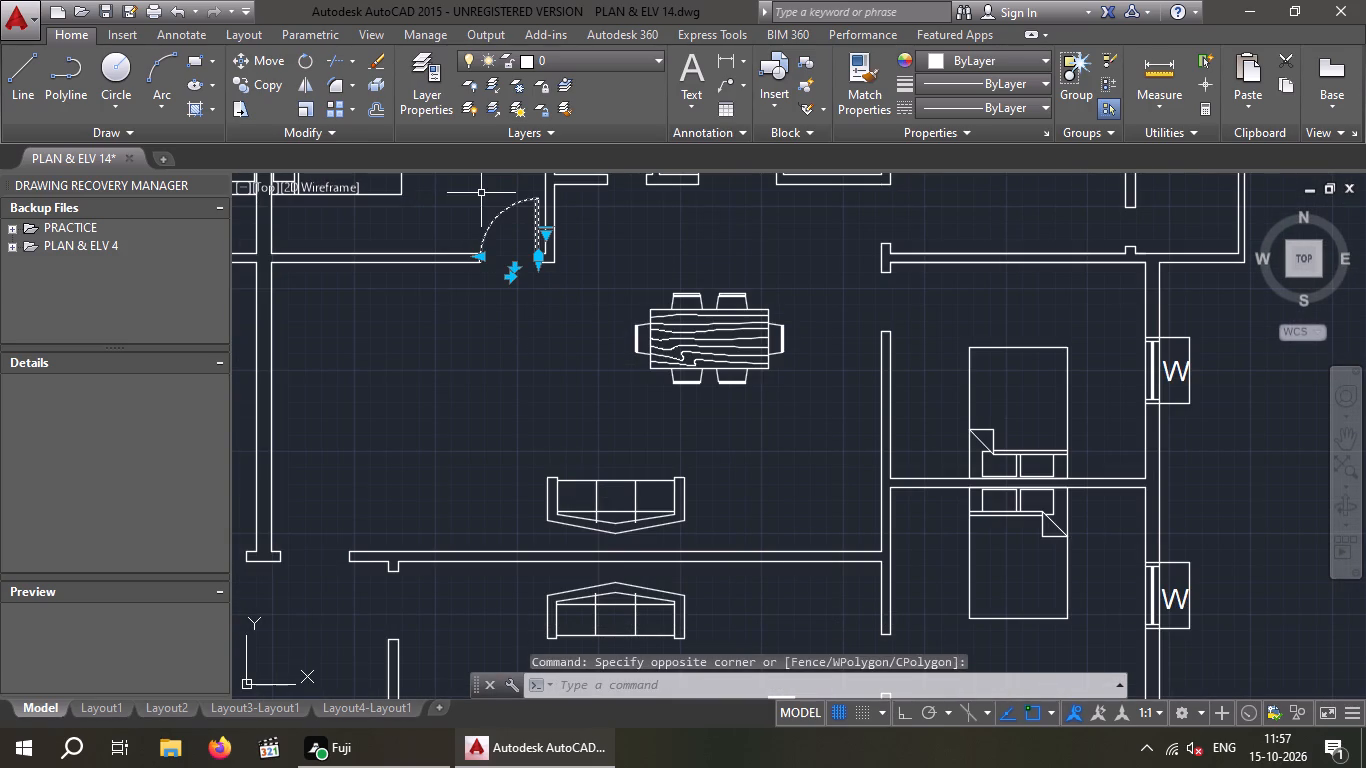
left_click(268, 83)
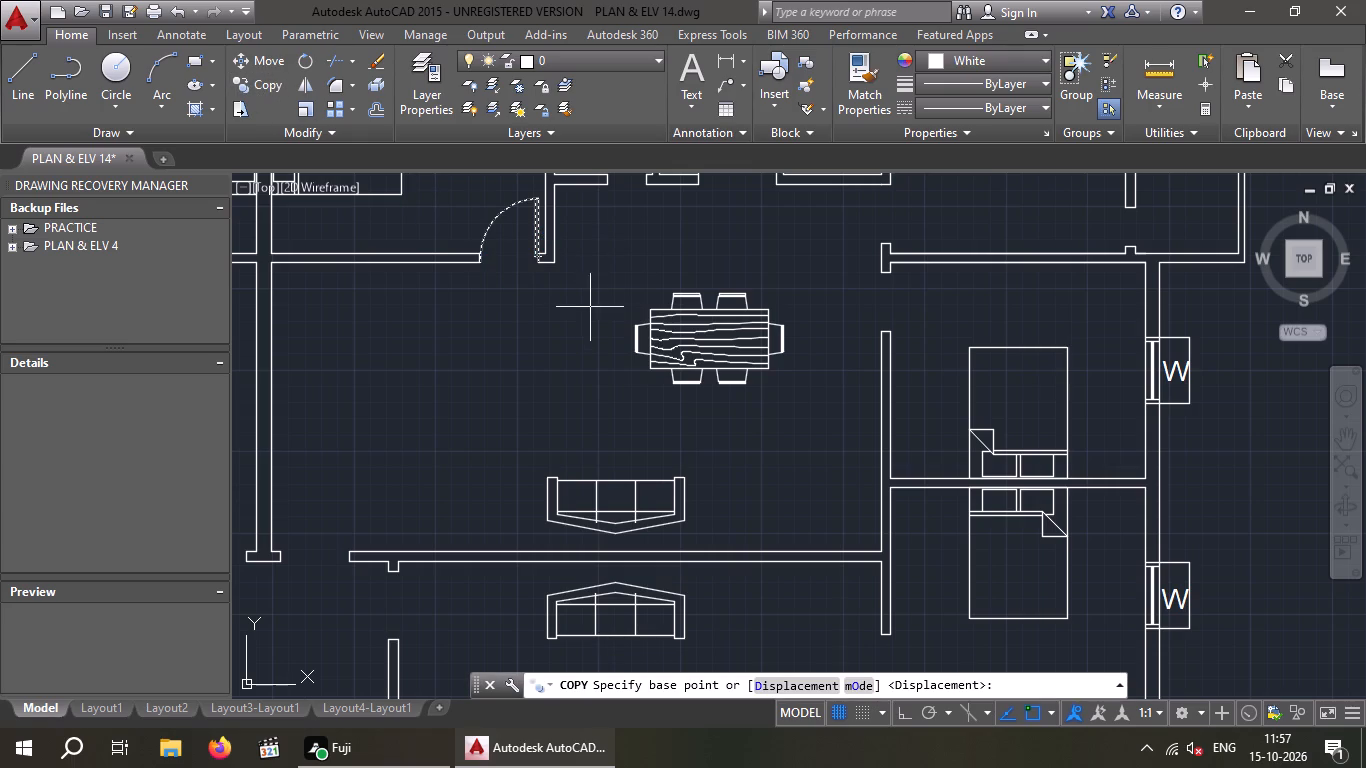
left_click(540, 268)
scroll(546, 329, "down", 3)
scroll(545, 435, "up", 3)
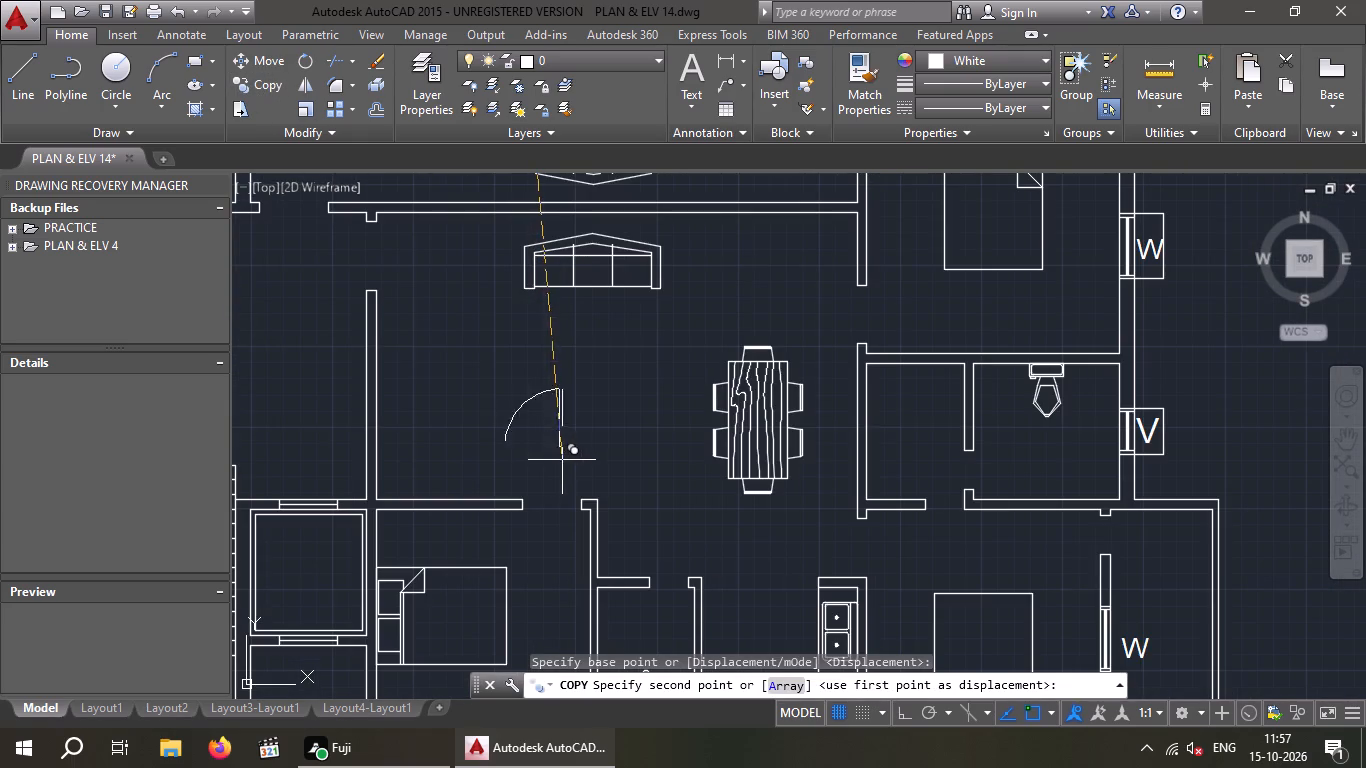
left_click(581, 441)
key("Escape")
Flip the copied door vertically so its leaf swings south toward the southeast apartment's central bedroom.
left_click_drag(607, 394, 595, 409)
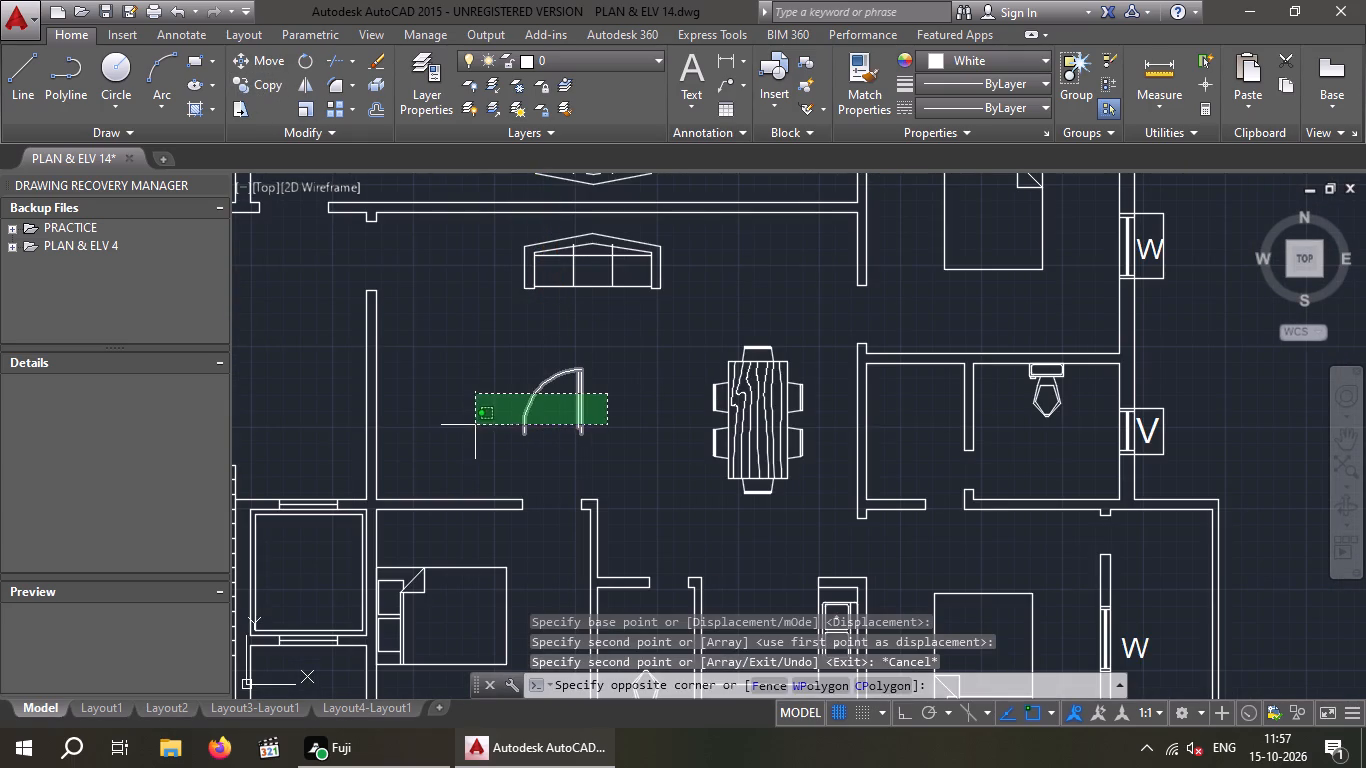
left_click(475, 425)
left_click(559, 439)
key("Escape")
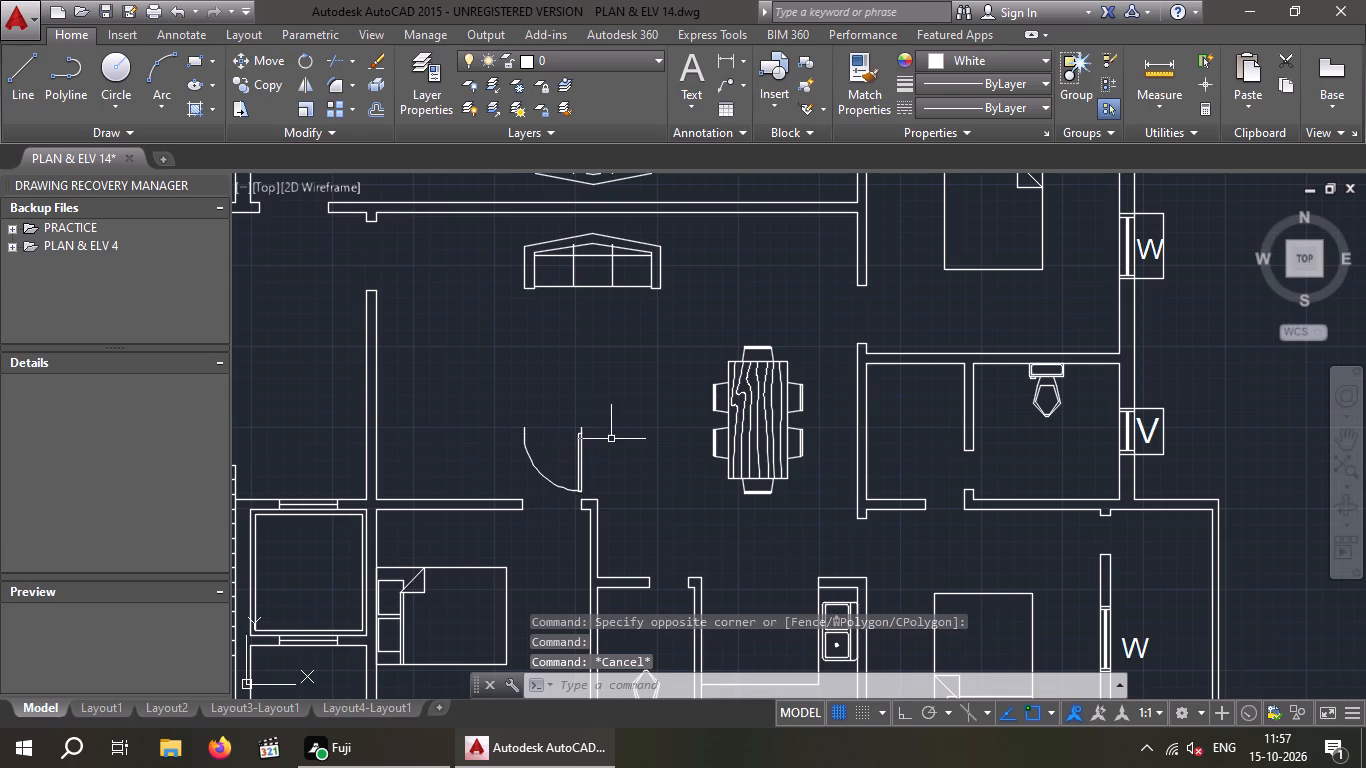
Move the flipped door by its hinge-side base corner onto the north corner of the southeast bedroom doorway's eastern jamb.
left_click_drag(611, 438, 569, 464)
left_click(504, 473)
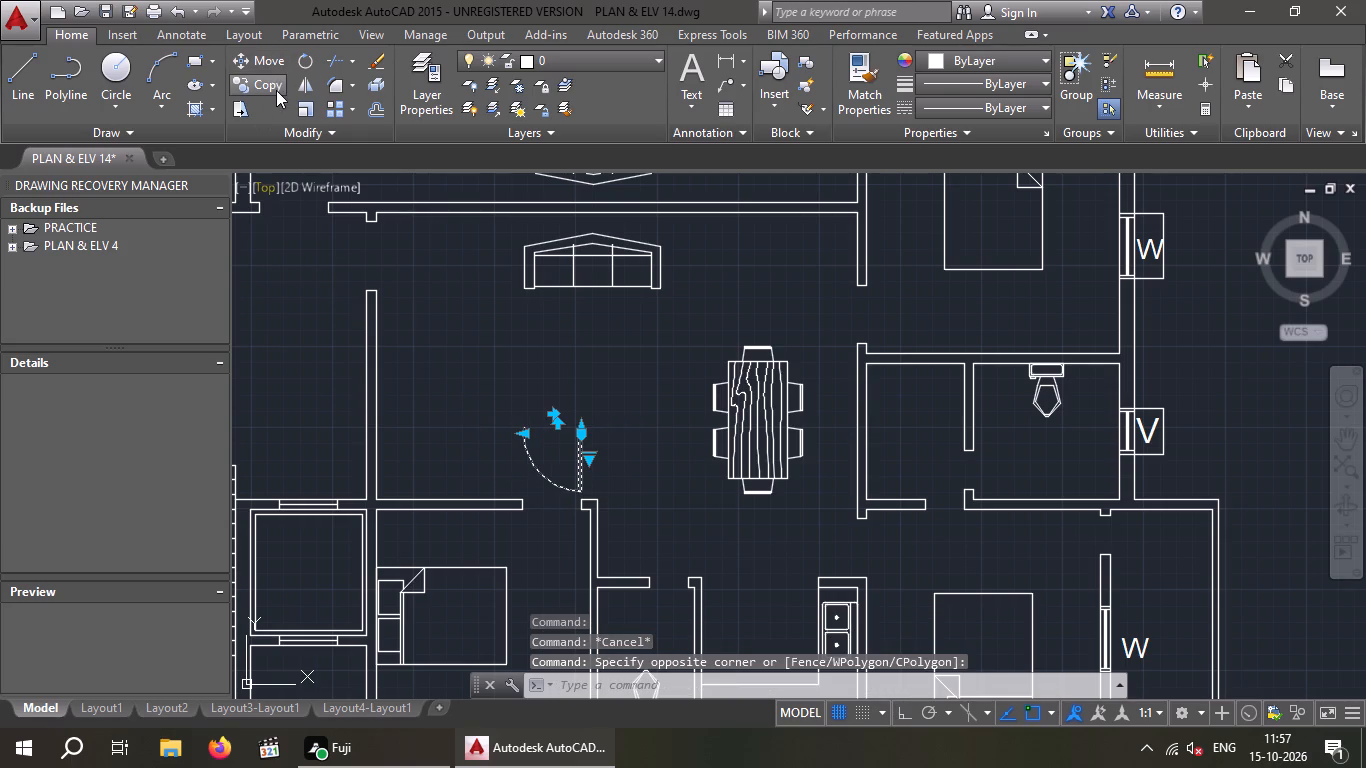
left_click(257, 58)
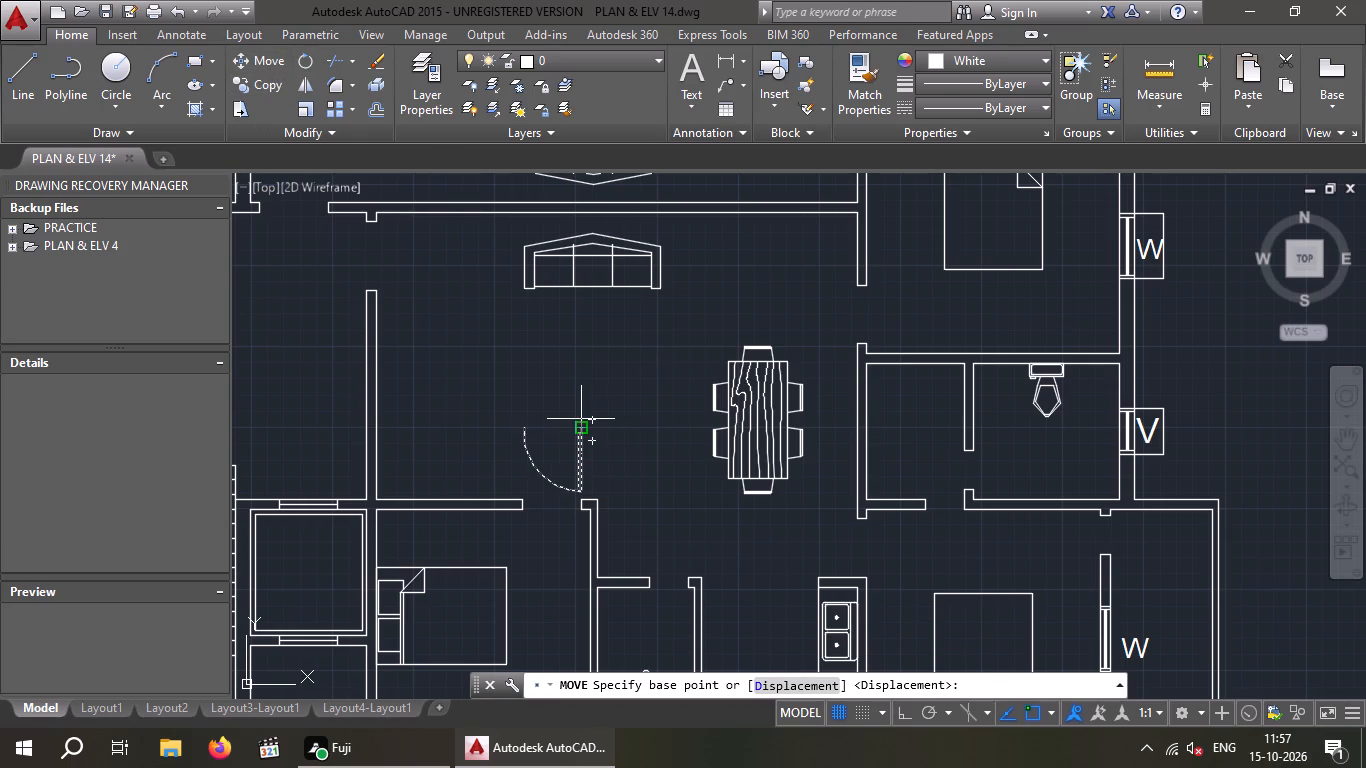
left_click(581, 419)
scroll(572, 511, "up", 3)
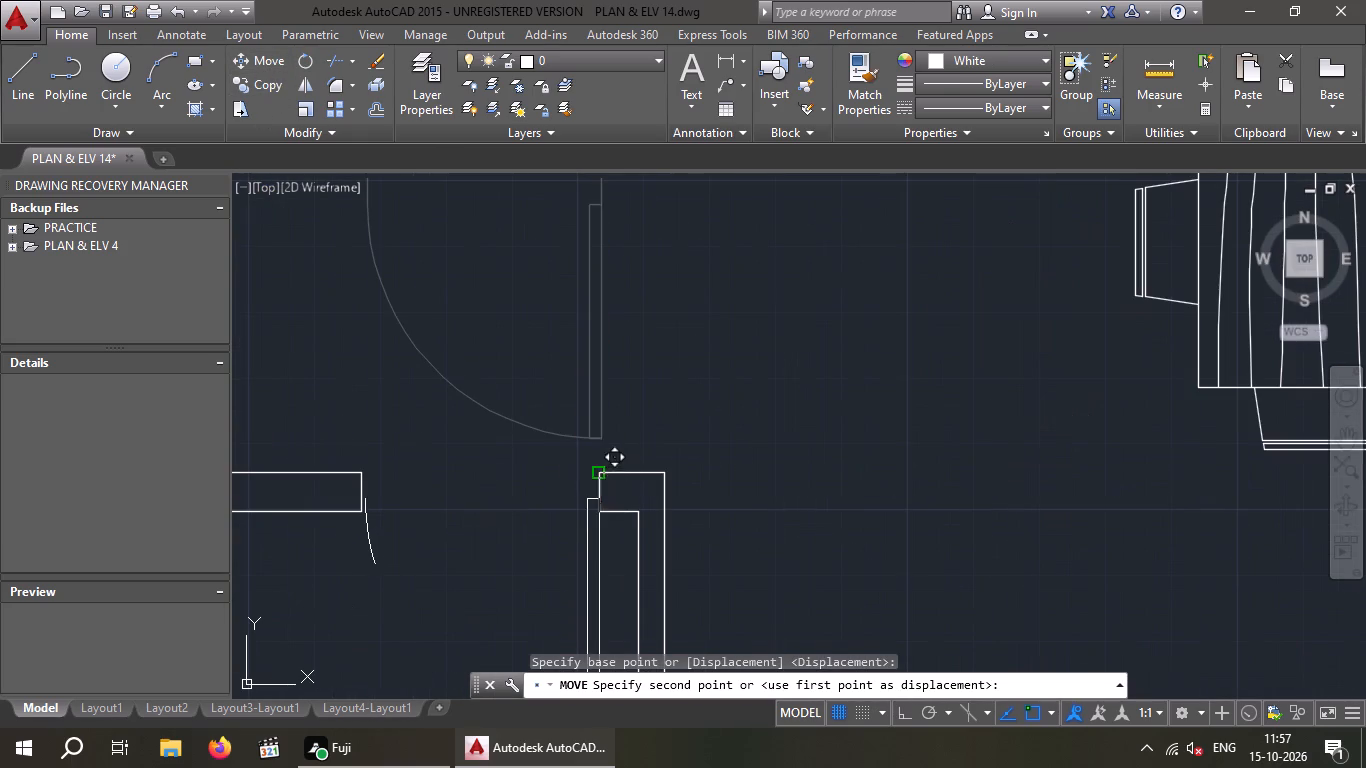
left_click(597, 469)
key("Escape")
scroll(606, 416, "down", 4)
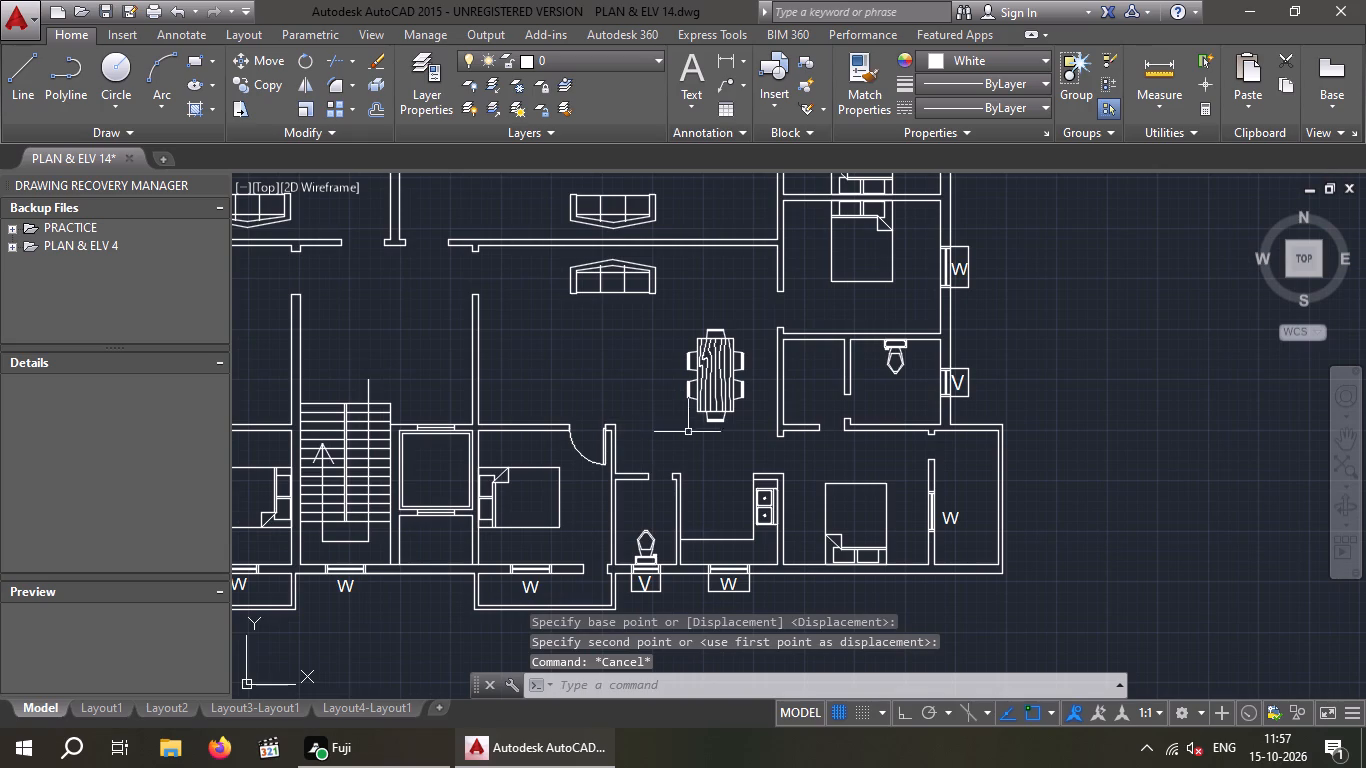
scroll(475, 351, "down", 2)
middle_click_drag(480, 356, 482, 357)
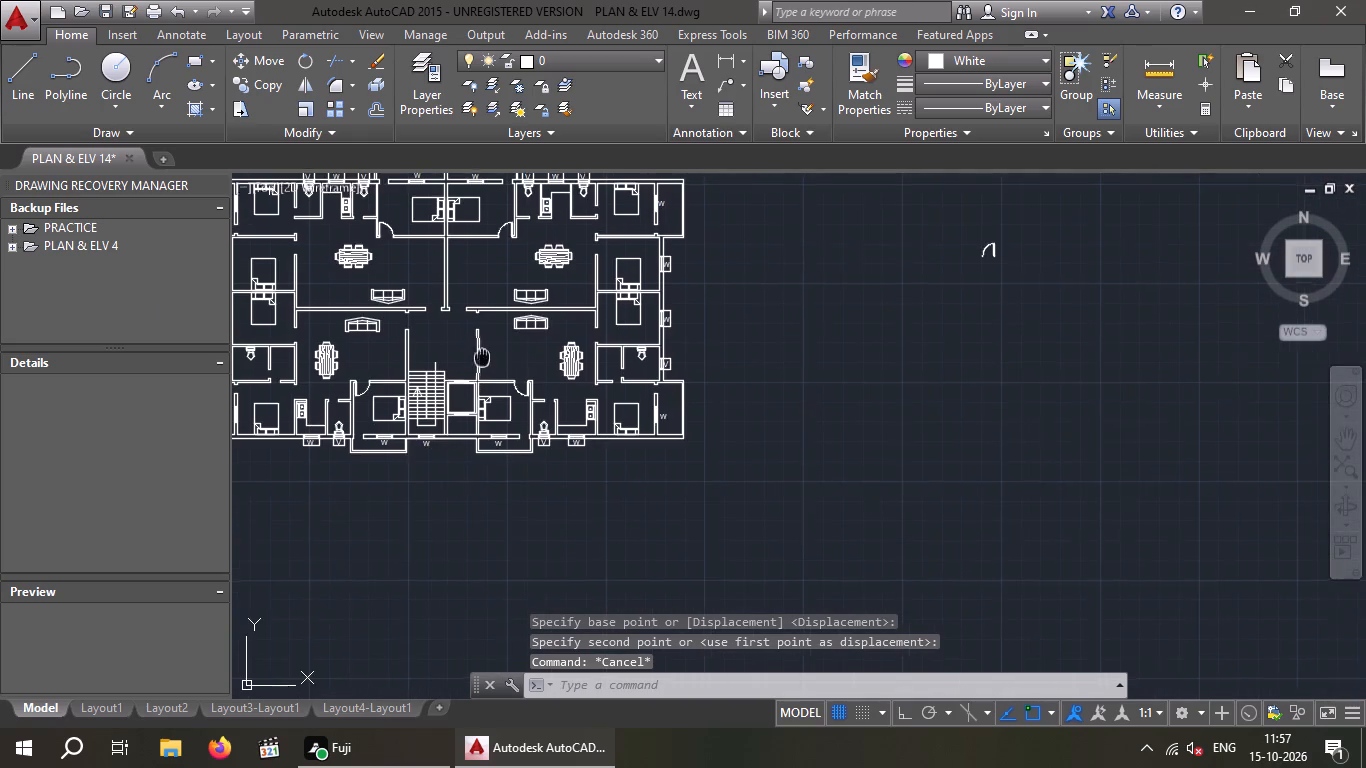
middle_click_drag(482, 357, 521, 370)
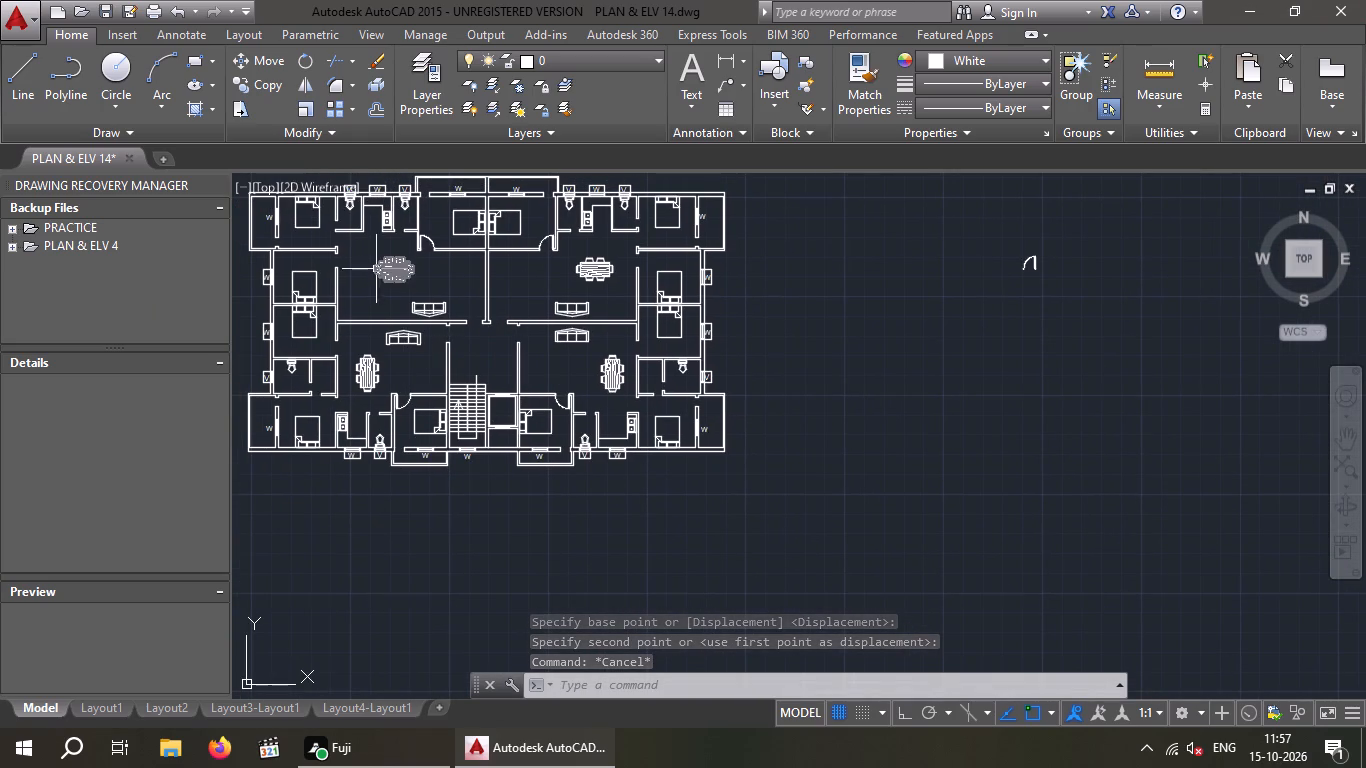
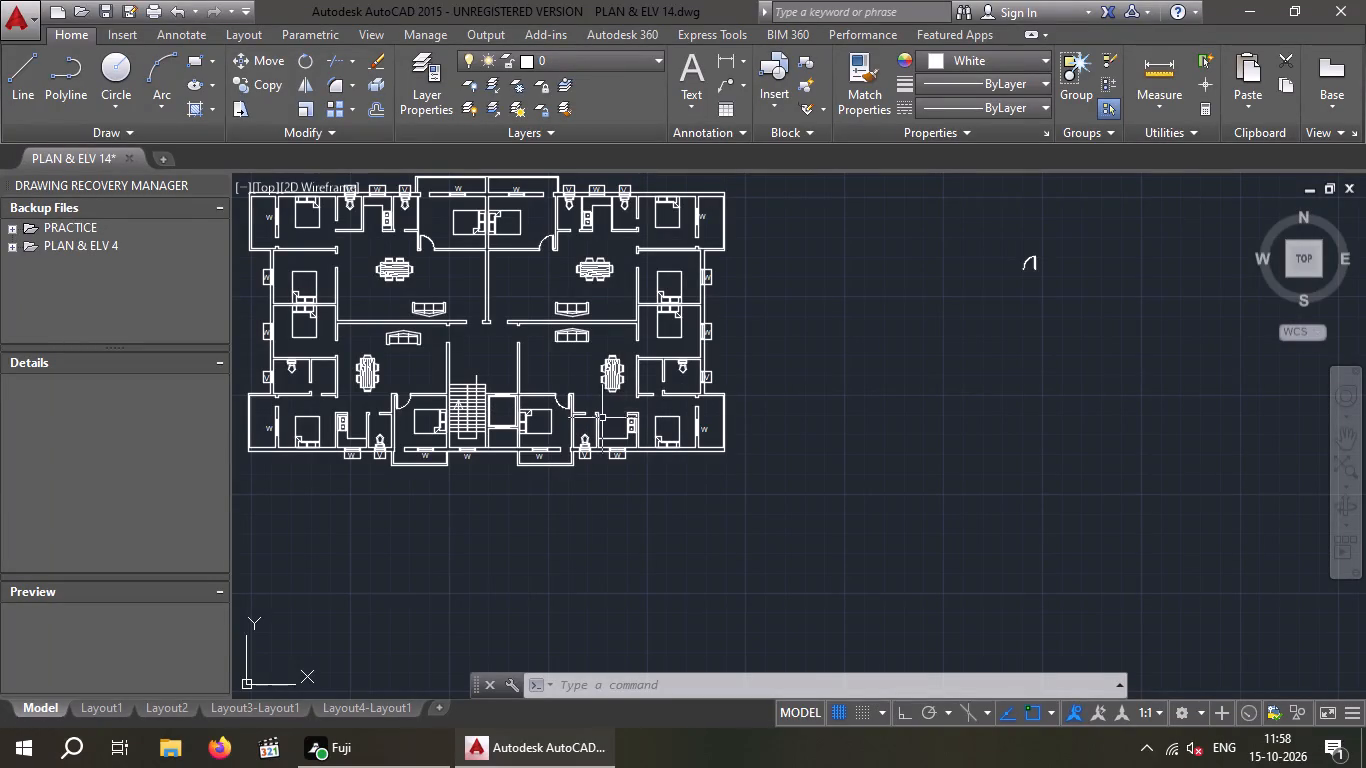
Rotate the spare door block east of the plan 90° clockwise about its top east corner.
scroll(634, 348, "up", 3)
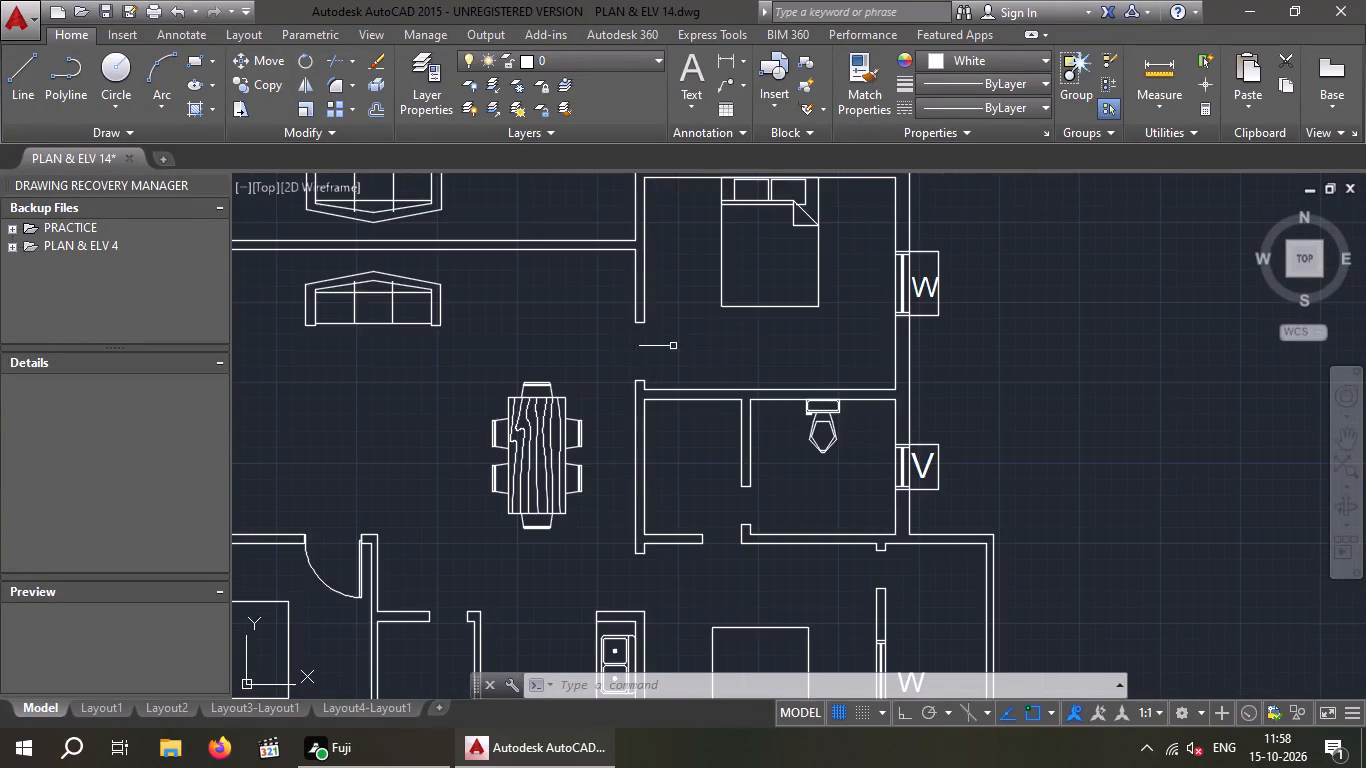
scroll(811, 357, "down", 2)
middle_click_drag(945, 362, 731, 444)
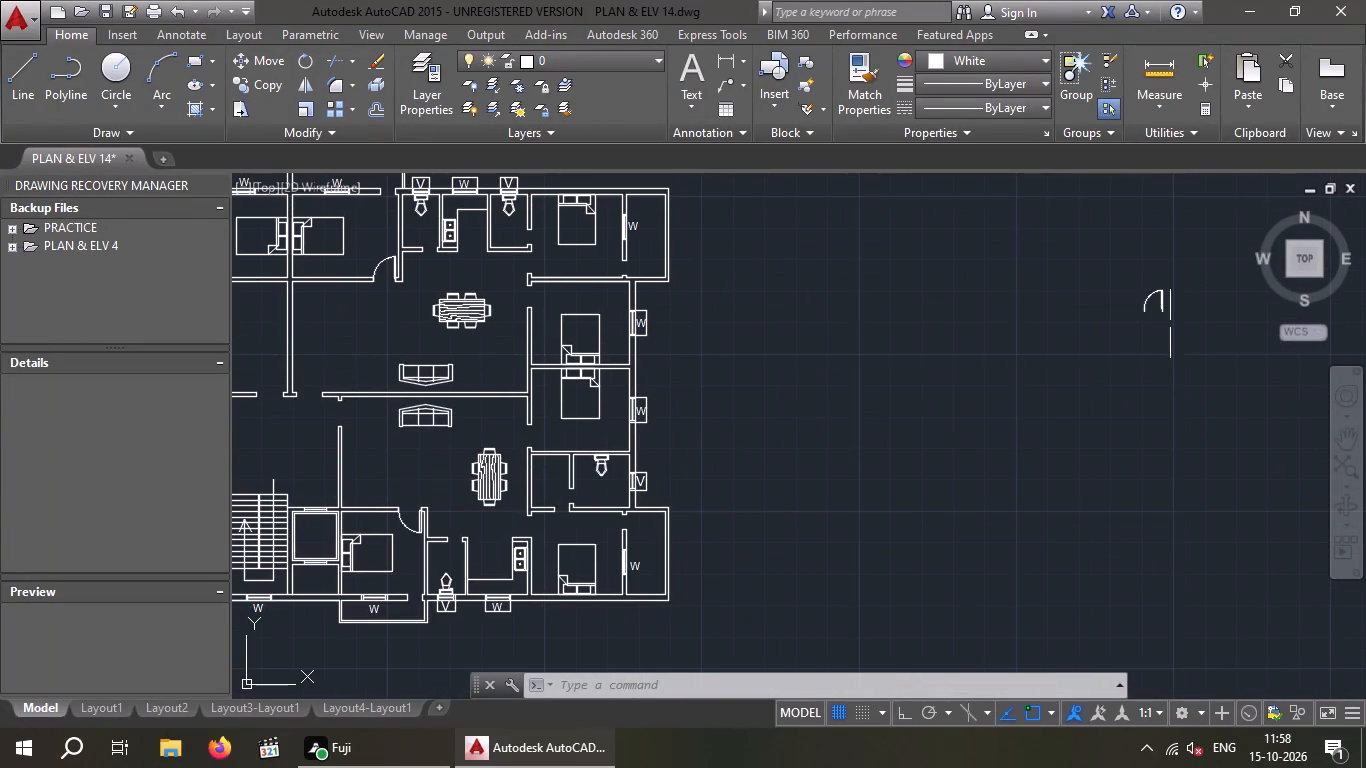
left_click_drag(1160, 237, 1213, 266)
left_click(1133, 355)
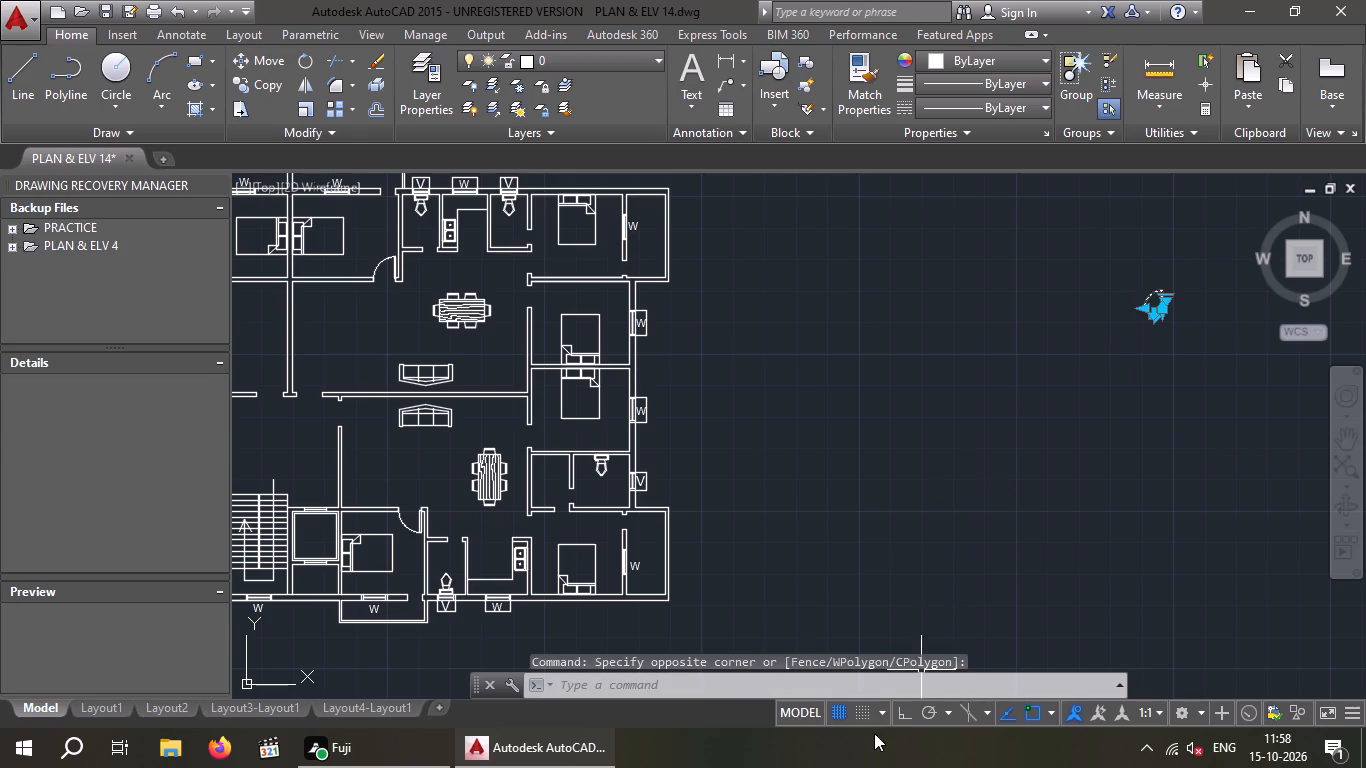
left_click(910, 710)
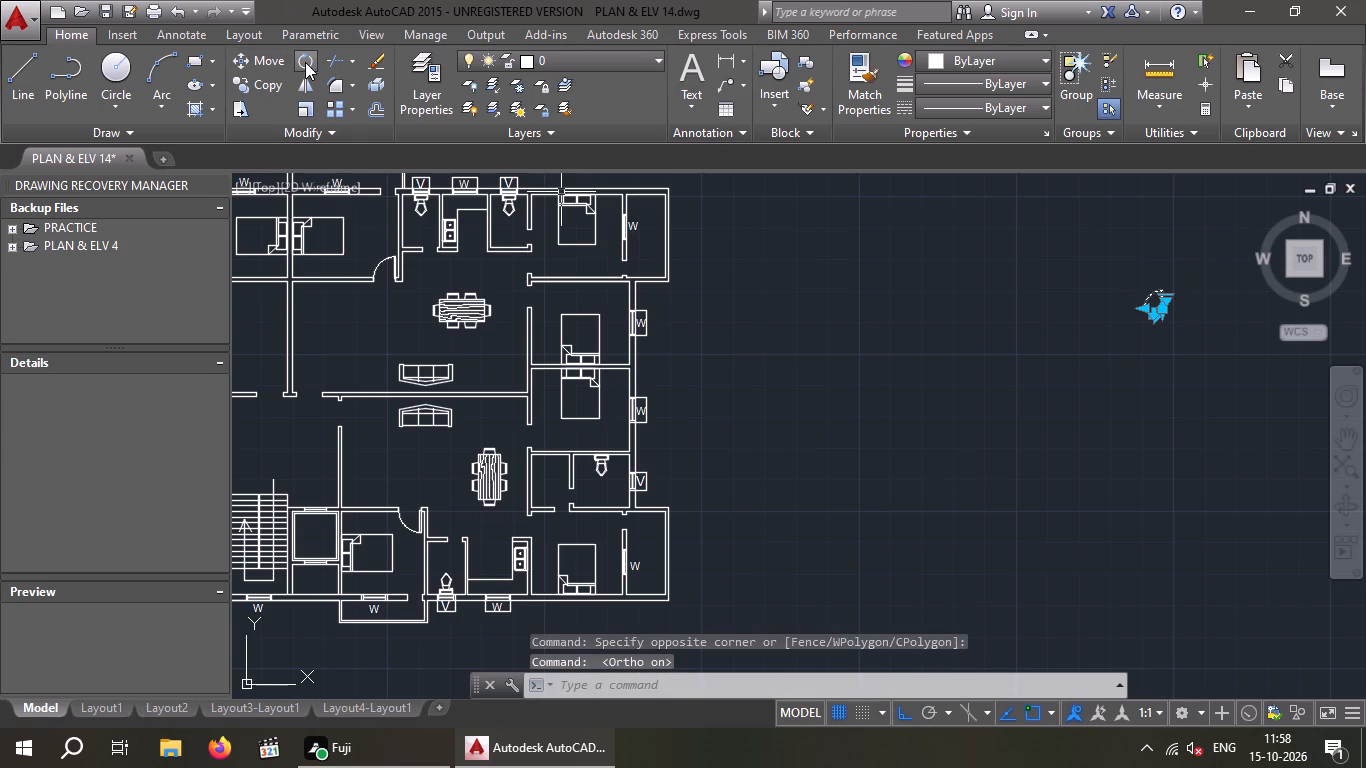
left_click(305, 61)
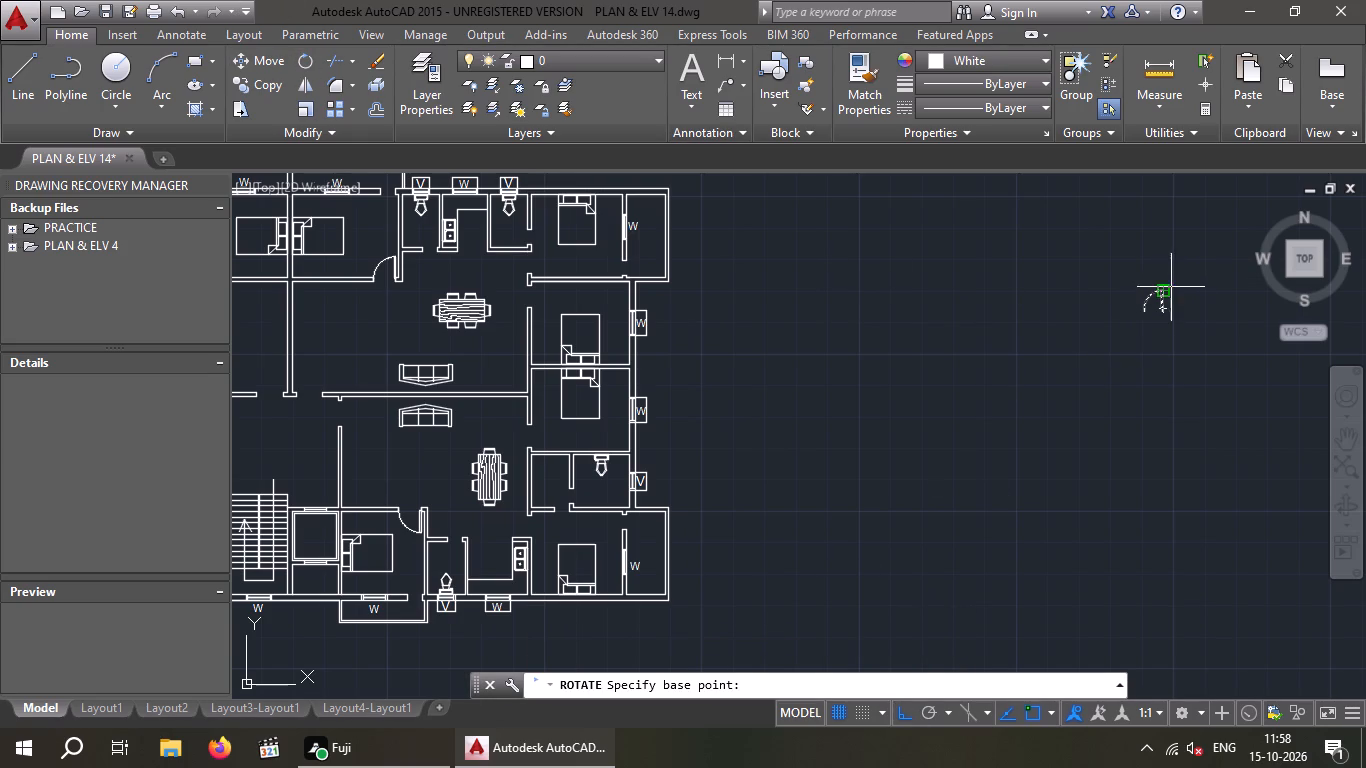
left_click_drag(1168, 290, 1180, 294)
left_click(1211, 354)
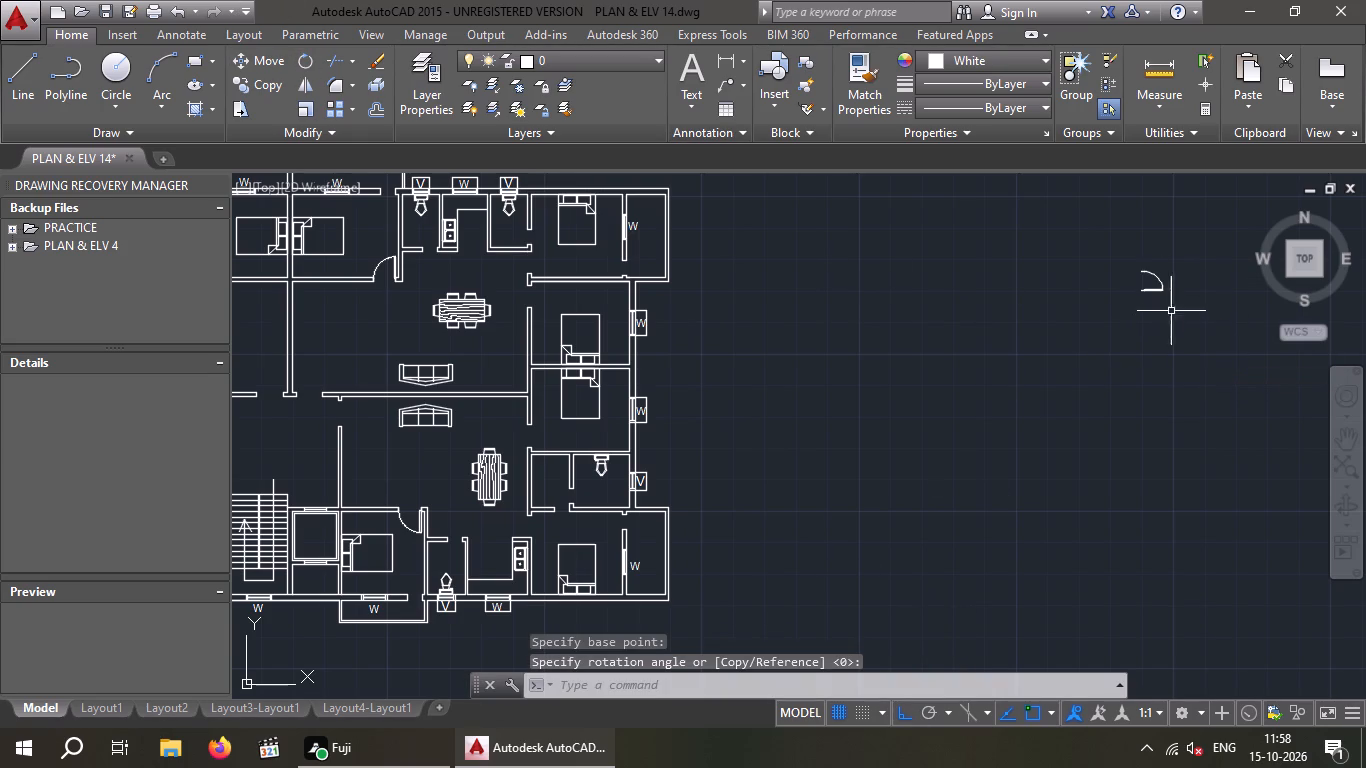
key("Escape")
key("Escape")
Copy the spare door by its hinge-side base corner onto the southern jamb's northwest corner at the southeast apartment bedroom north of the toilet.
left_click_drag(1204, 271, 1133, 313)
left_click(1091, 321)
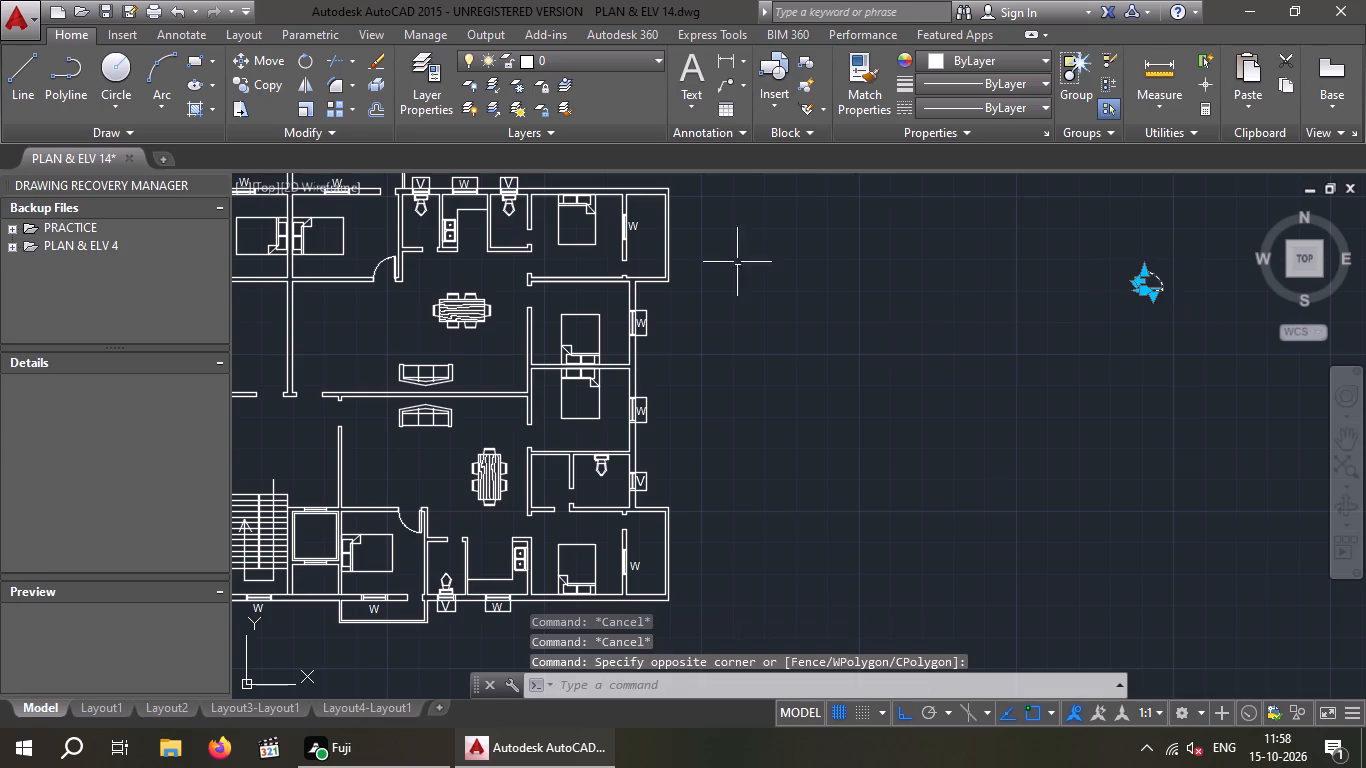
left_click(260, 82)
scroll(1146, 313, "up", 2)
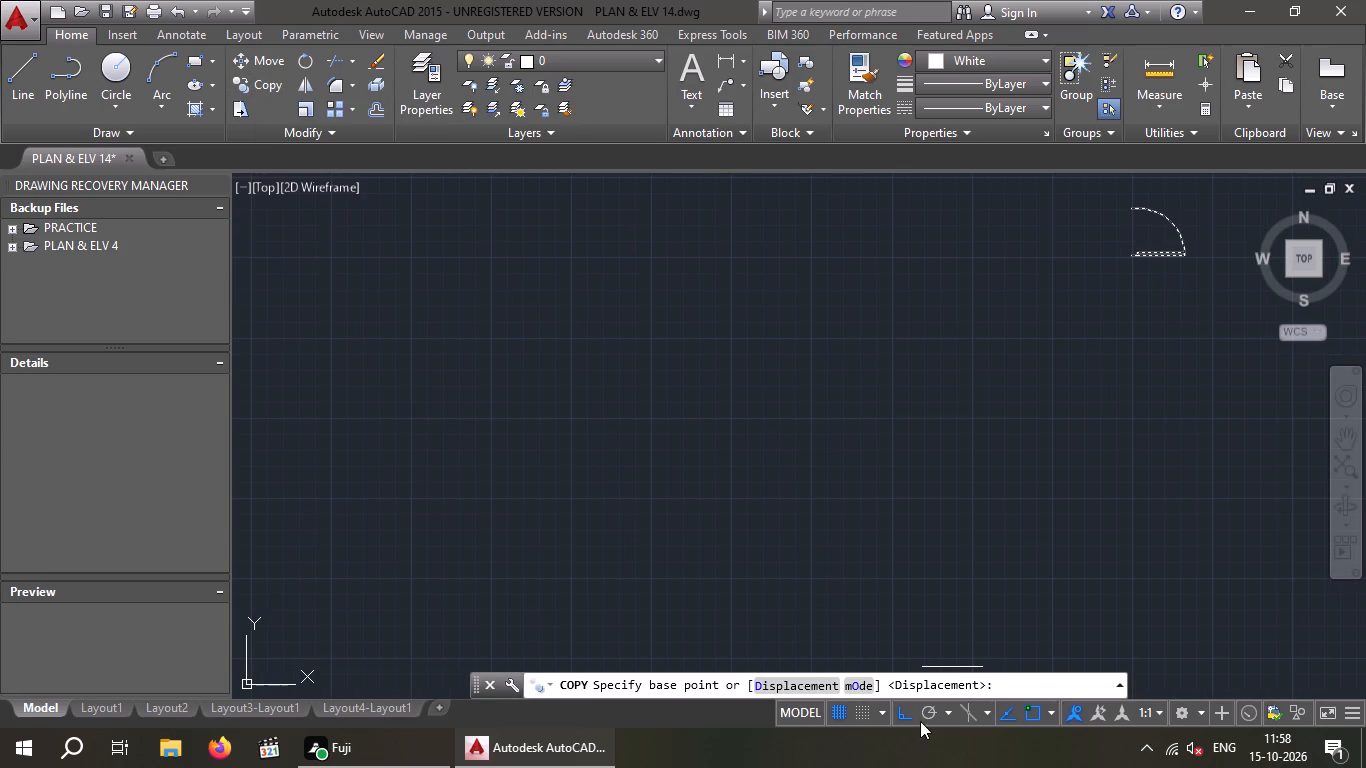
left_click(906, 715)
scroll(1128, 267, "up", 3)
left_click(1131, 219)
scroll(922, 472, "down", 4)
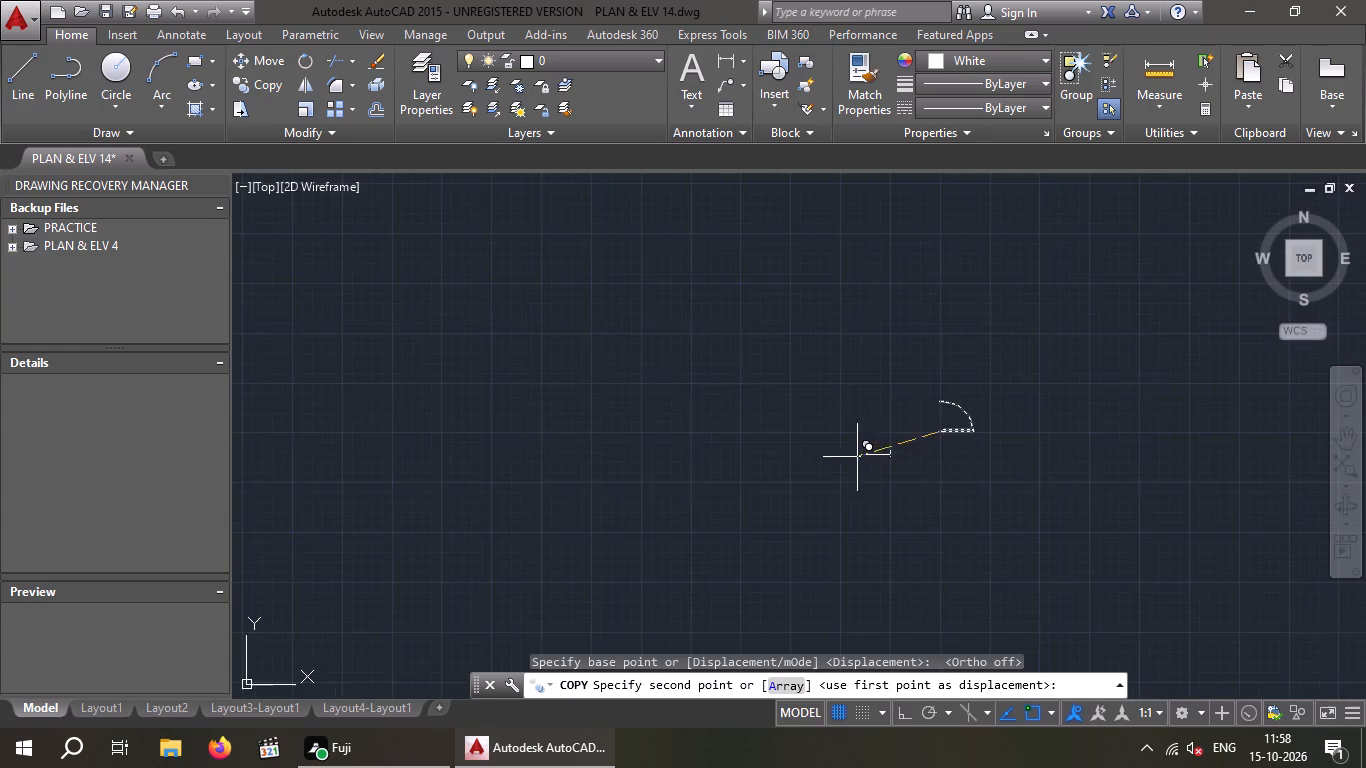
scroll(1099, 412, "down", 2)
scroll(636, 525, "up", 2)
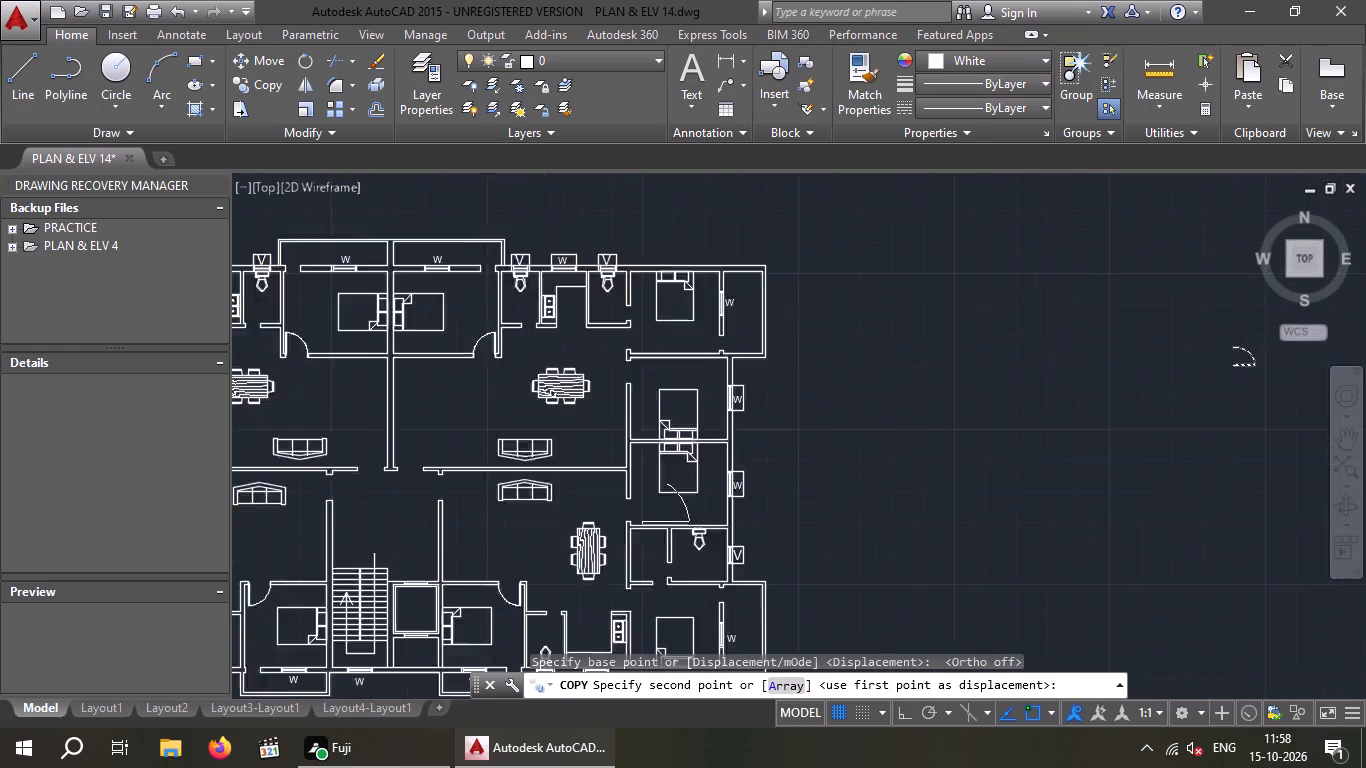
scroll(636, 524, "up", 2)
left_click(580, 521)
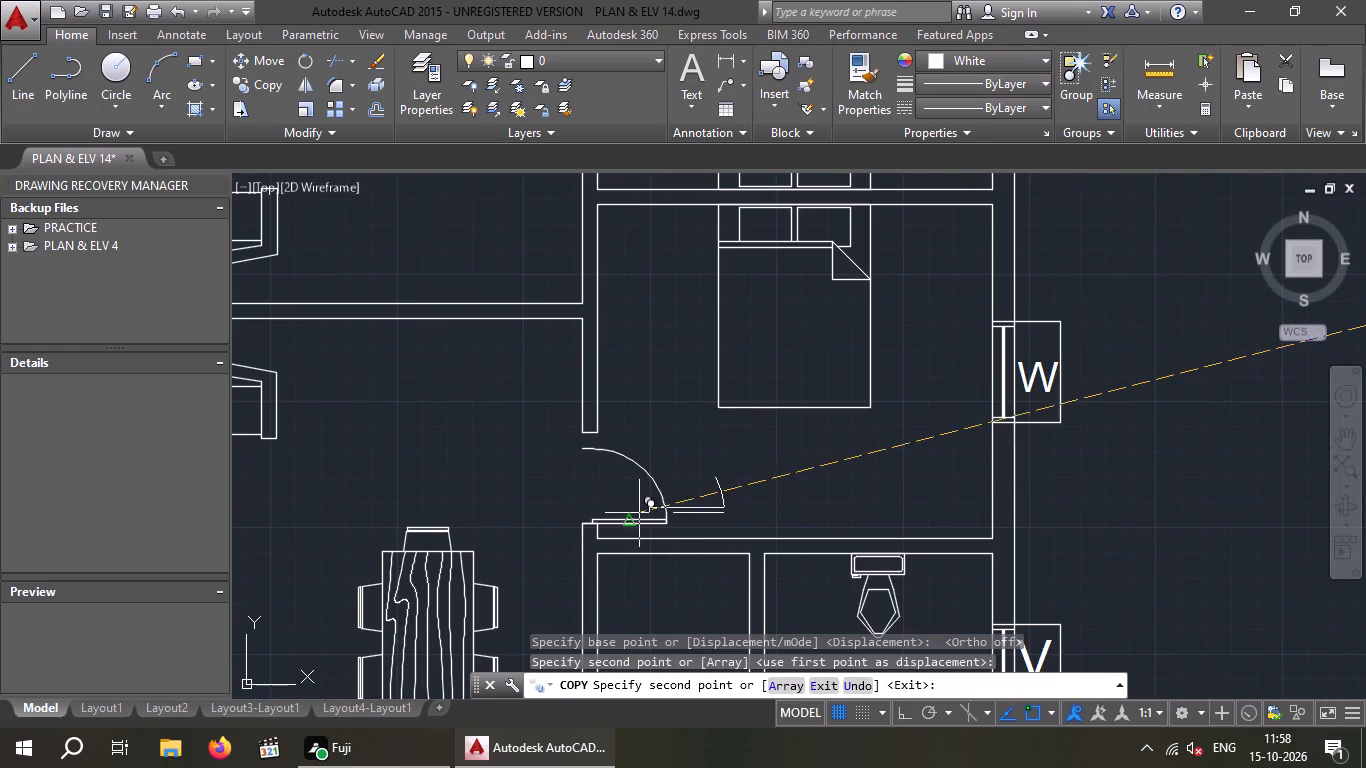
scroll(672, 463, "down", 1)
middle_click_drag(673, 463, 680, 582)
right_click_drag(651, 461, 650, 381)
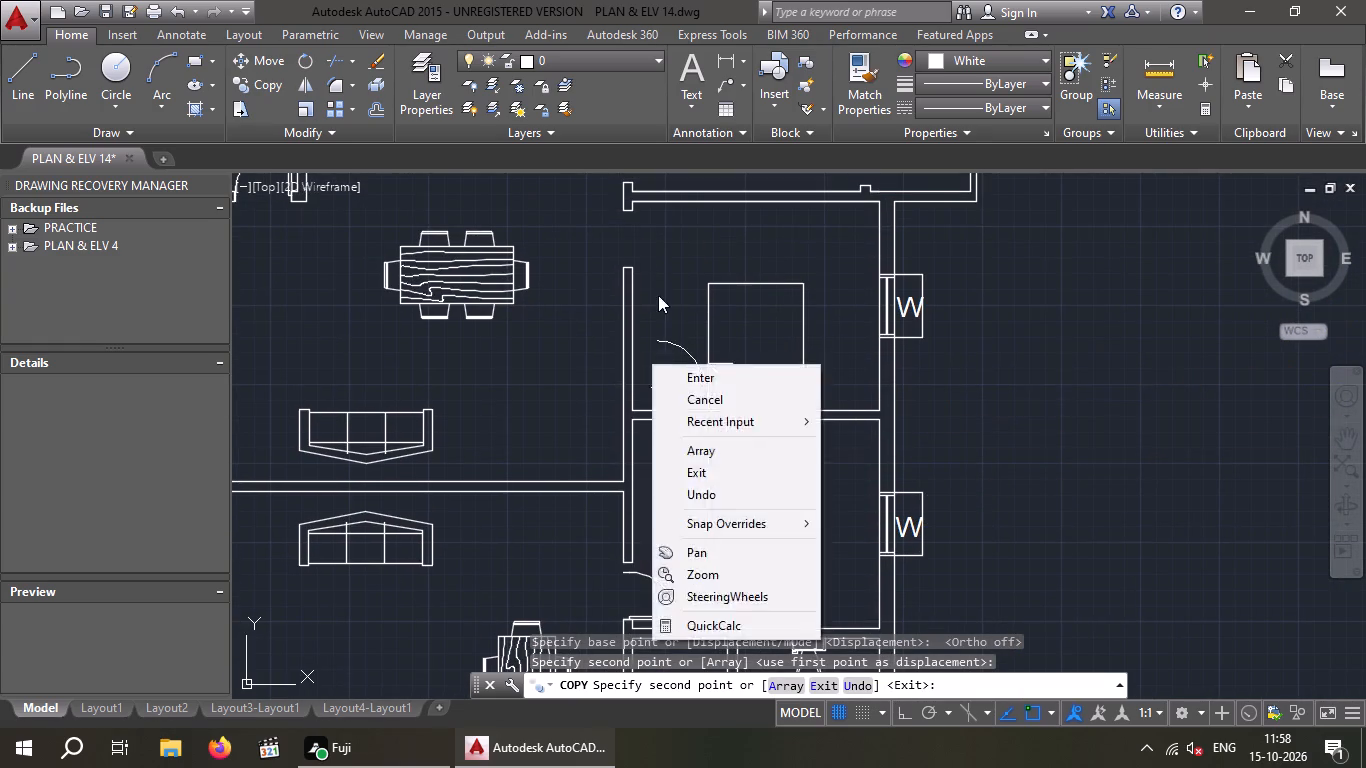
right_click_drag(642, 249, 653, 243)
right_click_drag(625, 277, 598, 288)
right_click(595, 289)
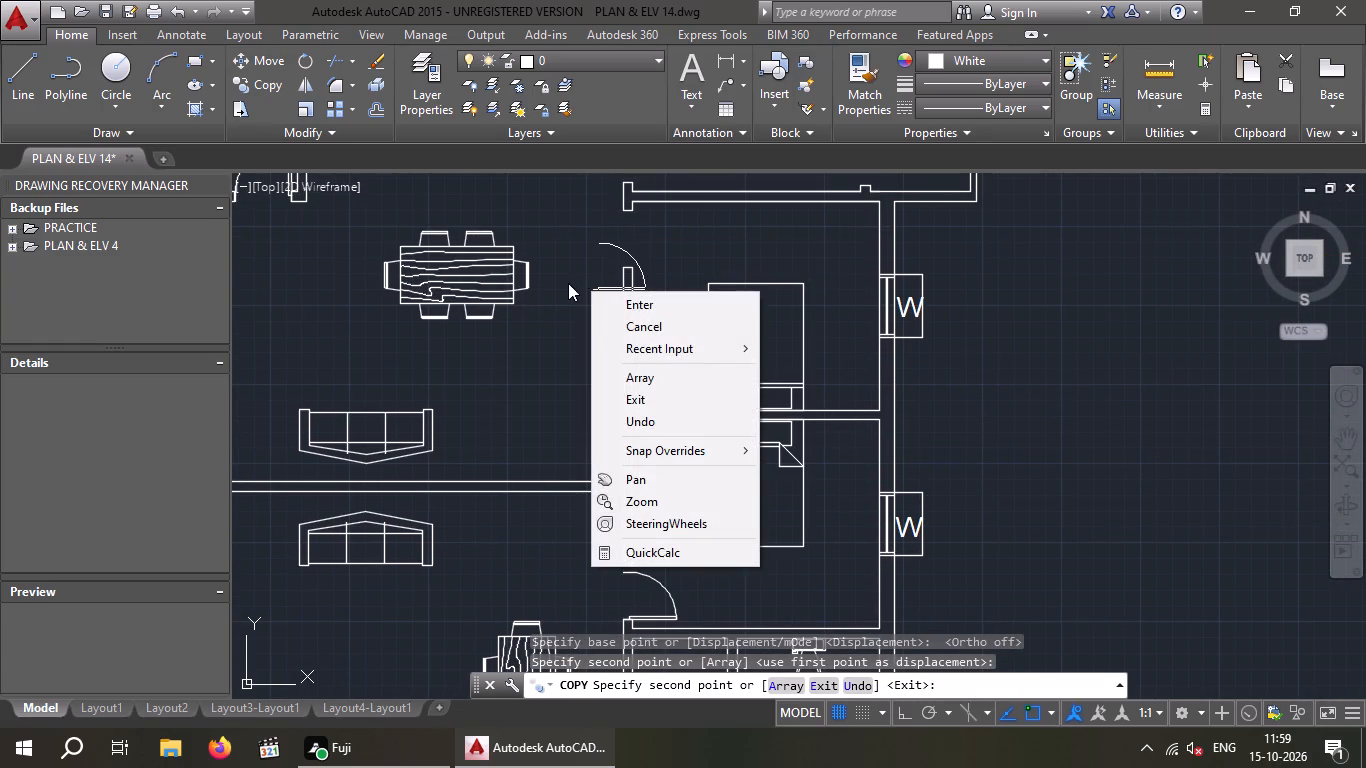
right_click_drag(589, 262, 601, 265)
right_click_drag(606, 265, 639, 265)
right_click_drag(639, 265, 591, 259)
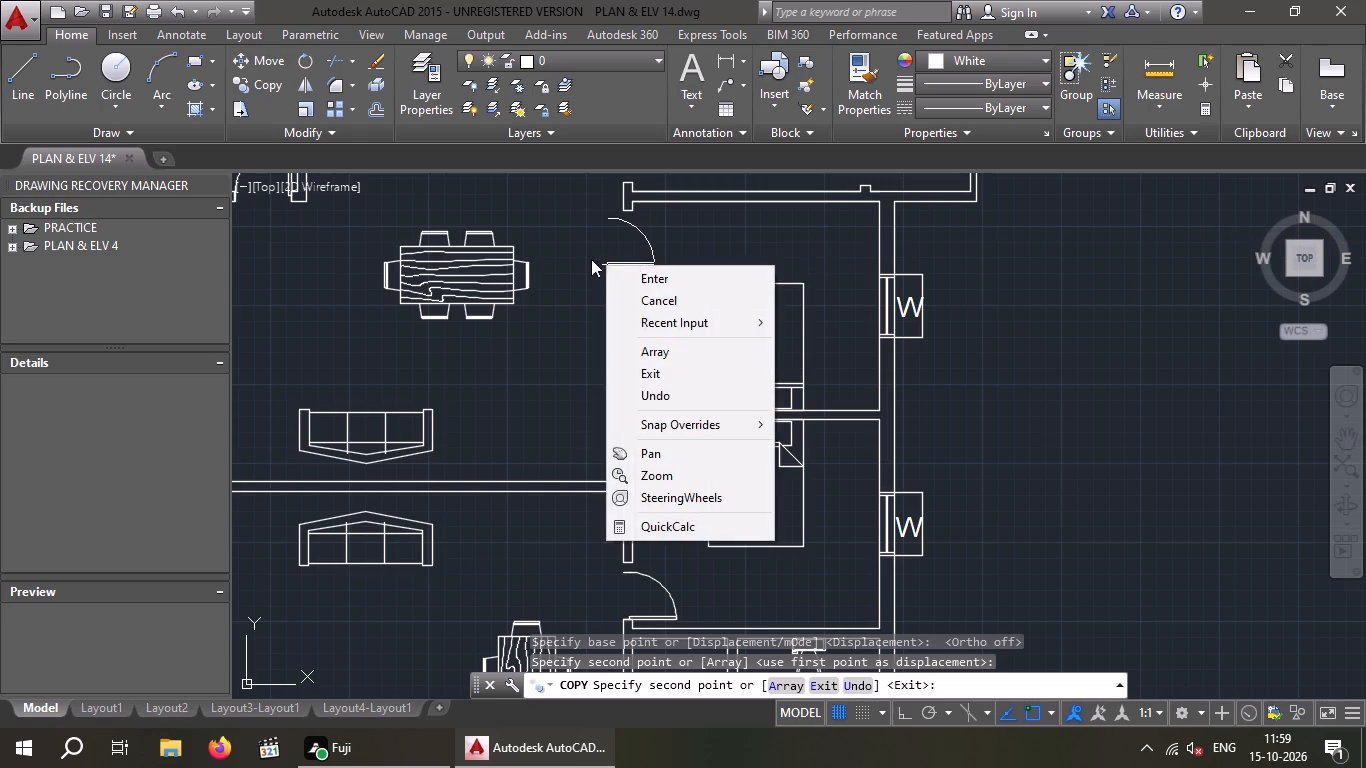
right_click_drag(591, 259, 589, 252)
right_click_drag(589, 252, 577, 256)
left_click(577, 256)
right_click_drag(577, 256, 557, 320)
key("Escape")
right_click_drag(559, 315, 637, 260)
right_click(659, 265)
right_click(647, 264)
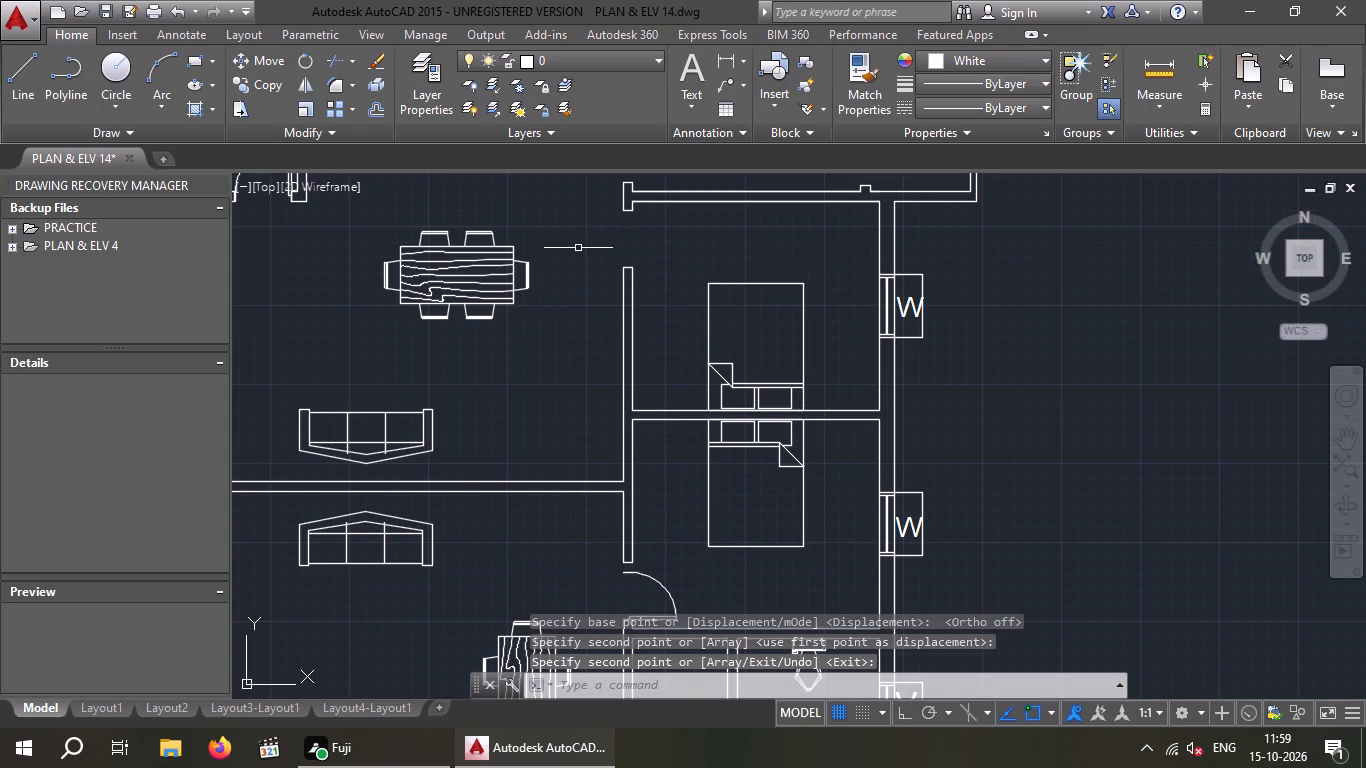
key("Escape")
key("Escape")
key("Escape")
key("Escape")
Stretch the placed southeast bedroom door's width so the free end of its arc meets the doorway's northern jamb.
scroll(1046, 355, "down", 4)
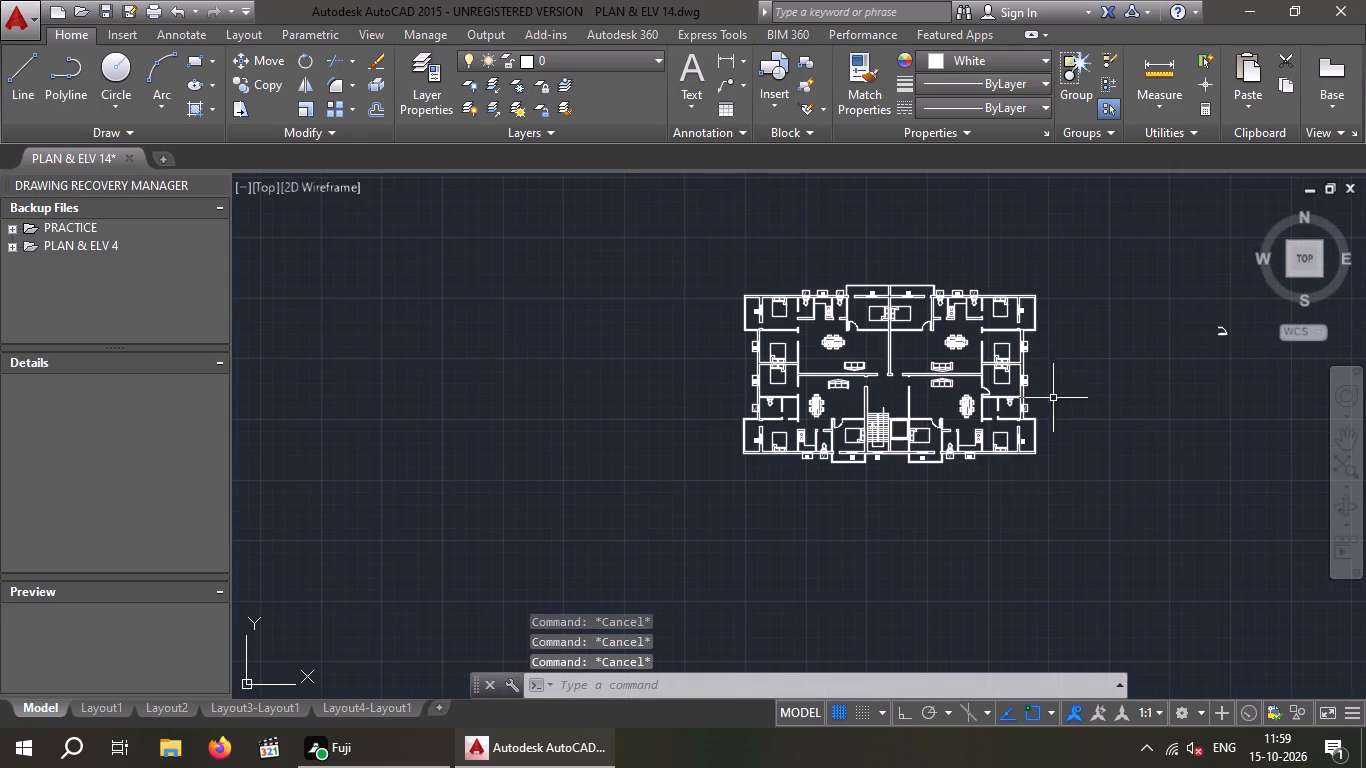
scroll(939, 426, "up", 3)
middle_click_drag(774, 494, 427, 533)
scroll(427, 533, "up", 1)
right_click_drag(0, 0, 0, 59)
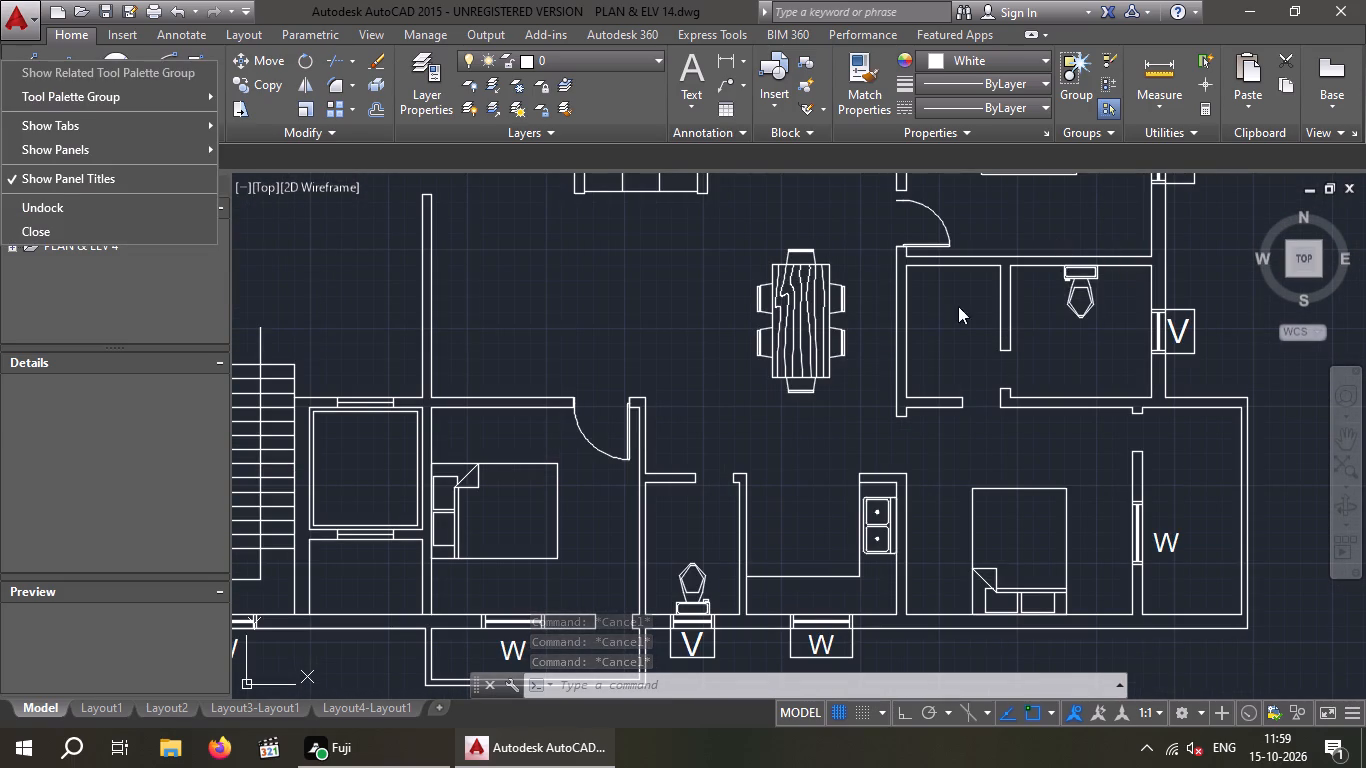
middle_click_drag(949, 216, 862, 335)
middle_click_drag(1004, 225, 865, 416)
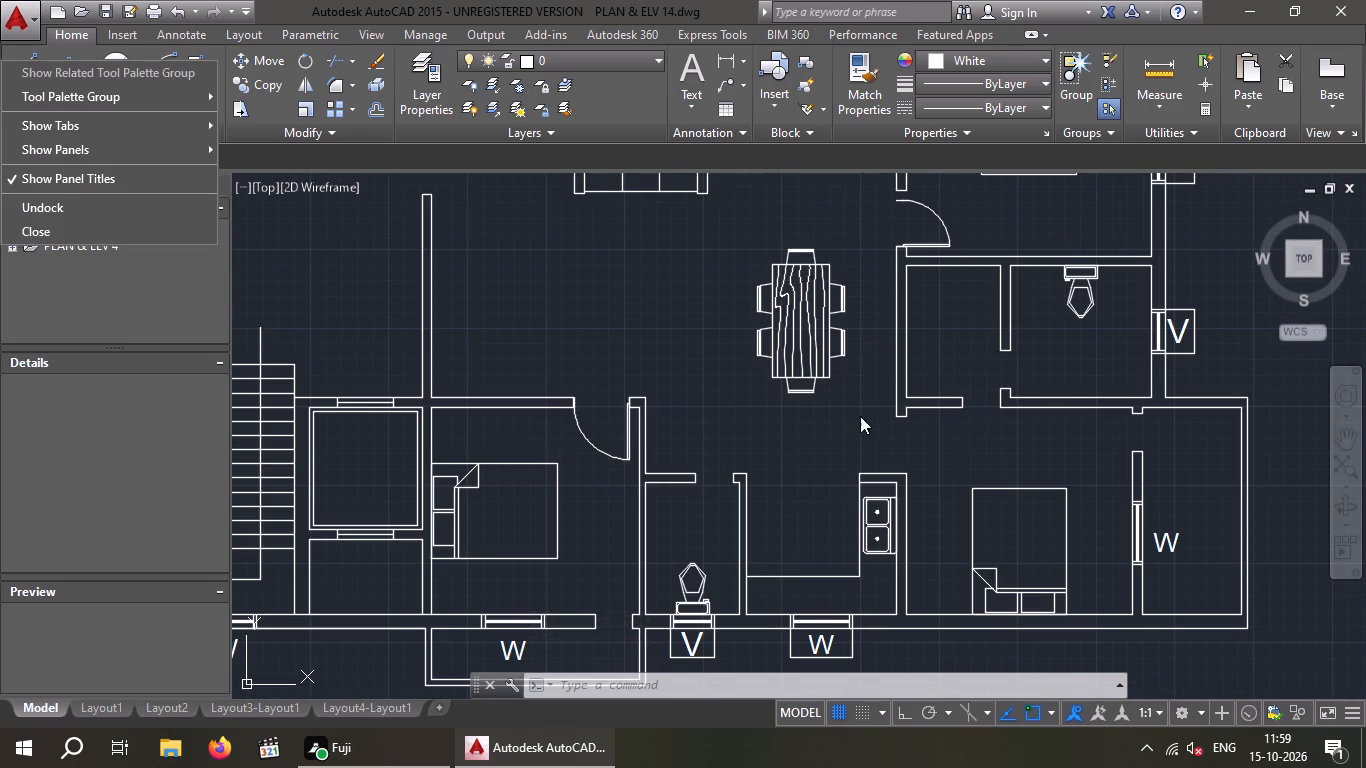
middle_click_drag(951, 276, 868, 492)
scroll(880, 440, "down", 3)
scroll(886, 371, "up", 2)
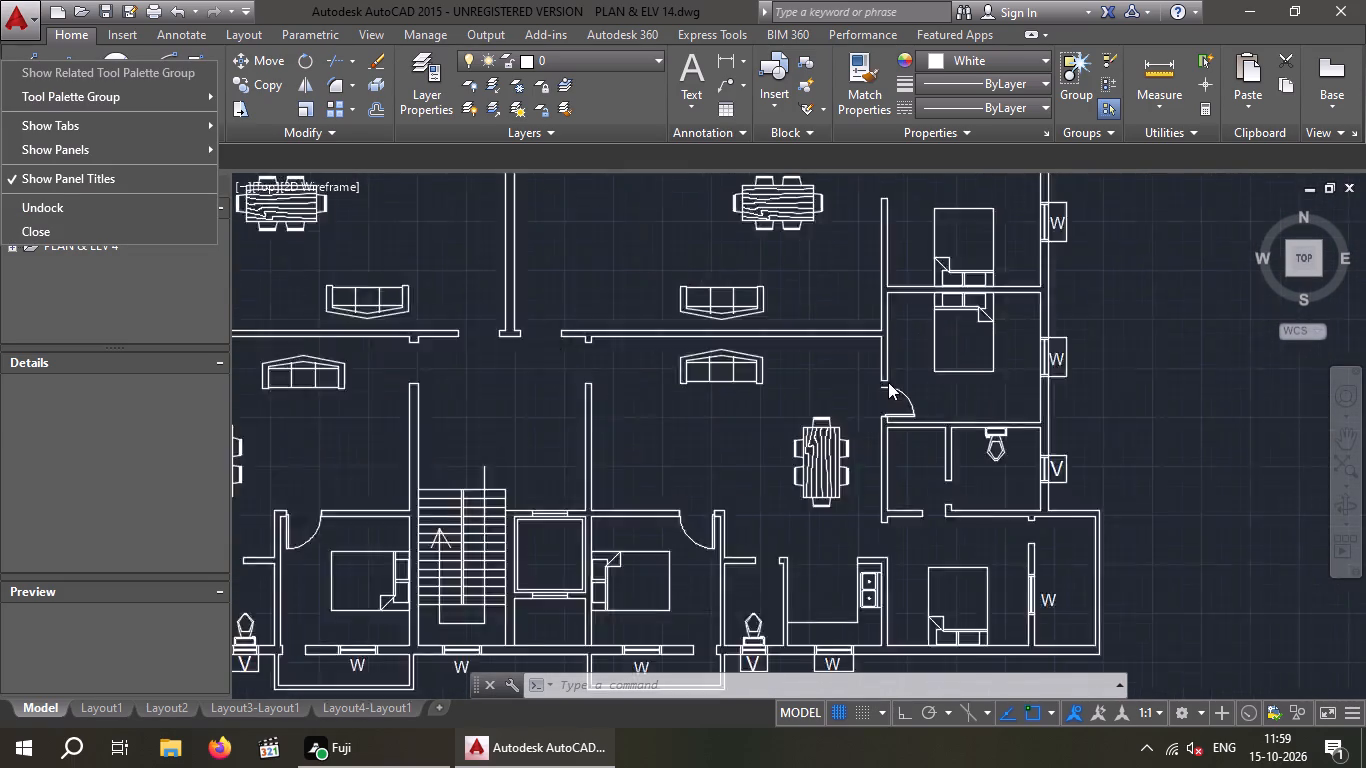
scroll(888, 382, "up", 2)
left_click(942, 384)
key("Escape")
key("Escape")
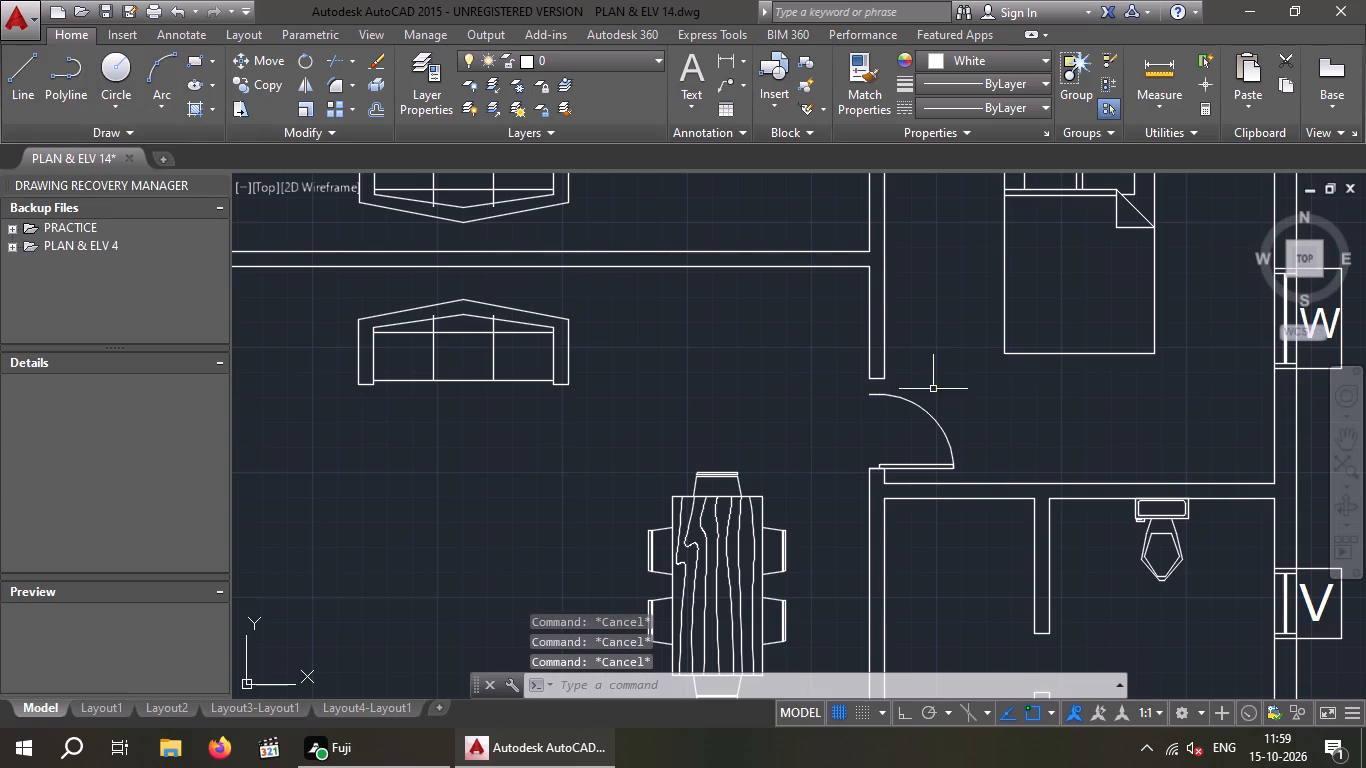
middle_click(951, 386)
middle_click_drag(951, 386, 912, 423)
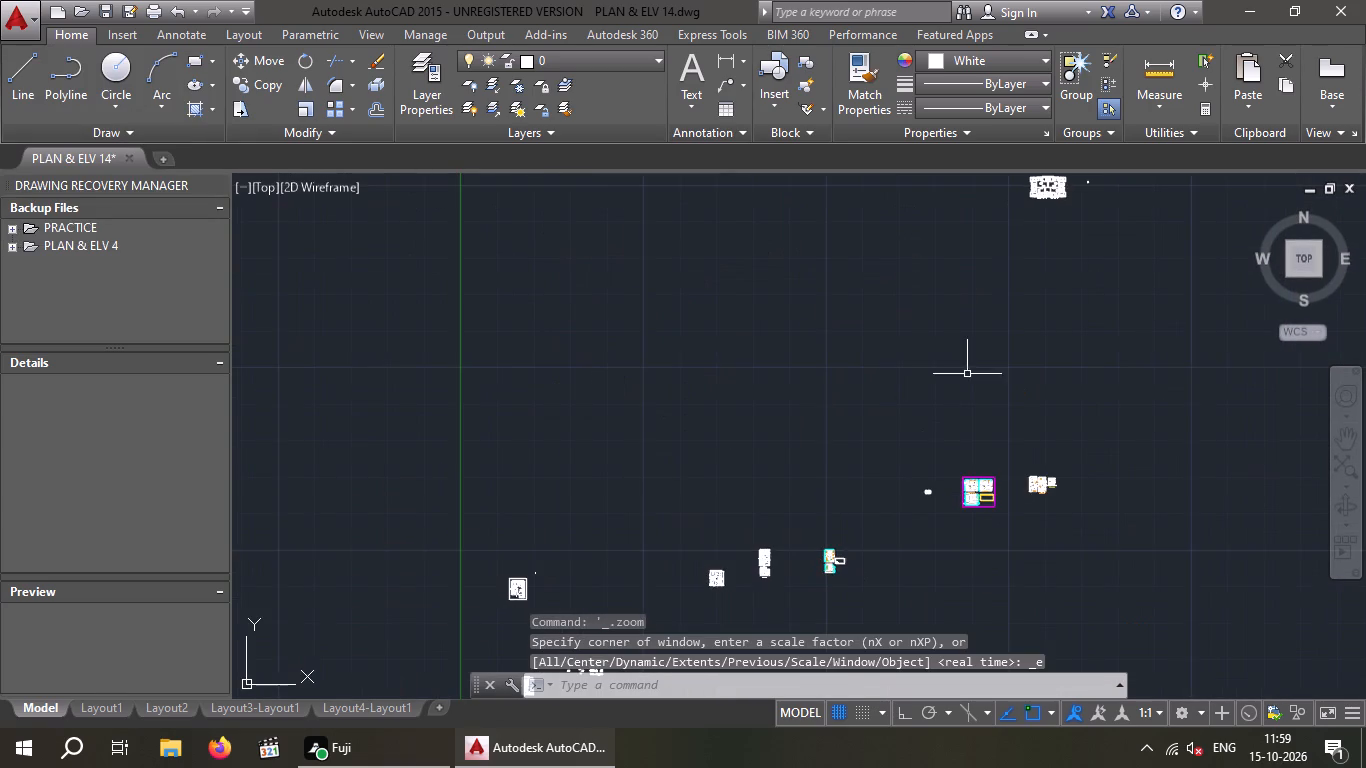
middle_click_drag(967, 373, 773, 675)
scroll(861, 492, "up", 9)
middle_click_drag(906, 510, 874, 344)
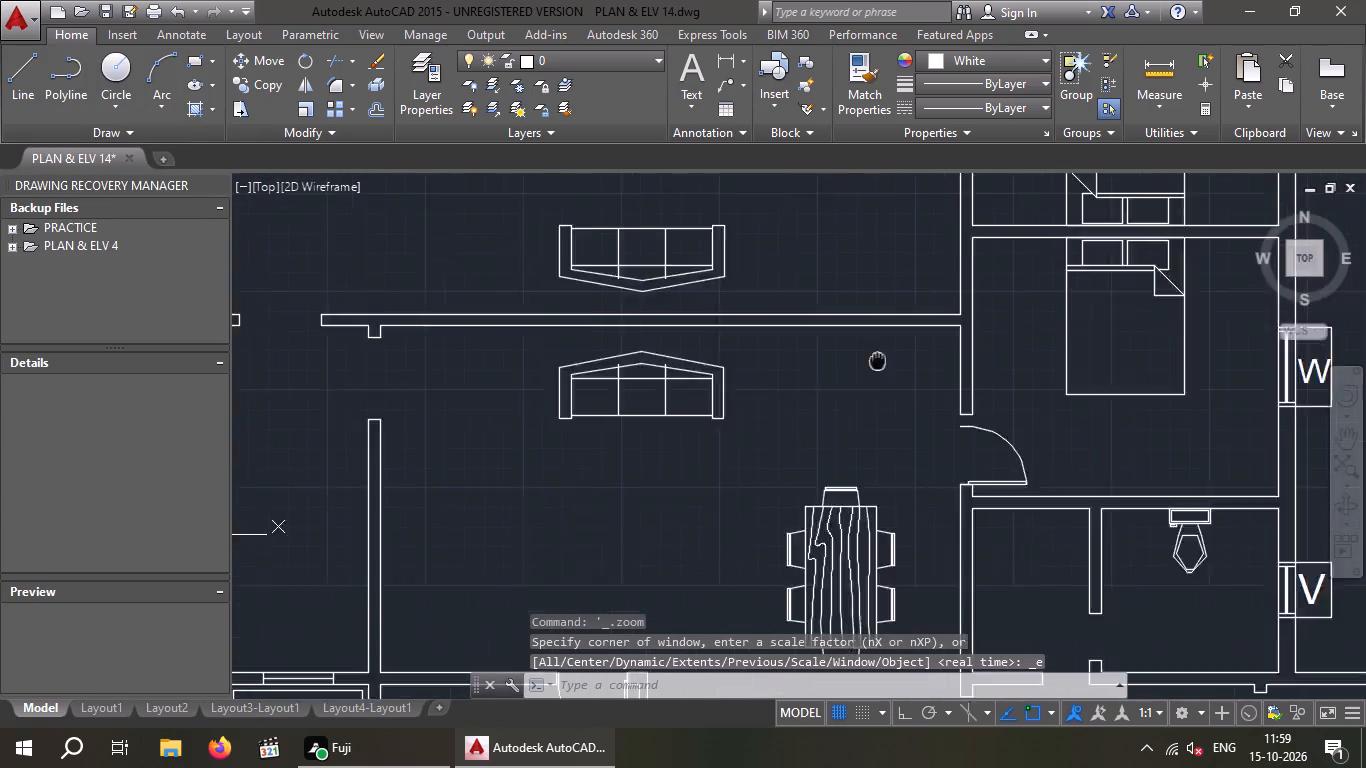
middle_click_drag(874, 344, 863, 295)
scroll(1050, 382, "up", 3)
left_click(844, 389)
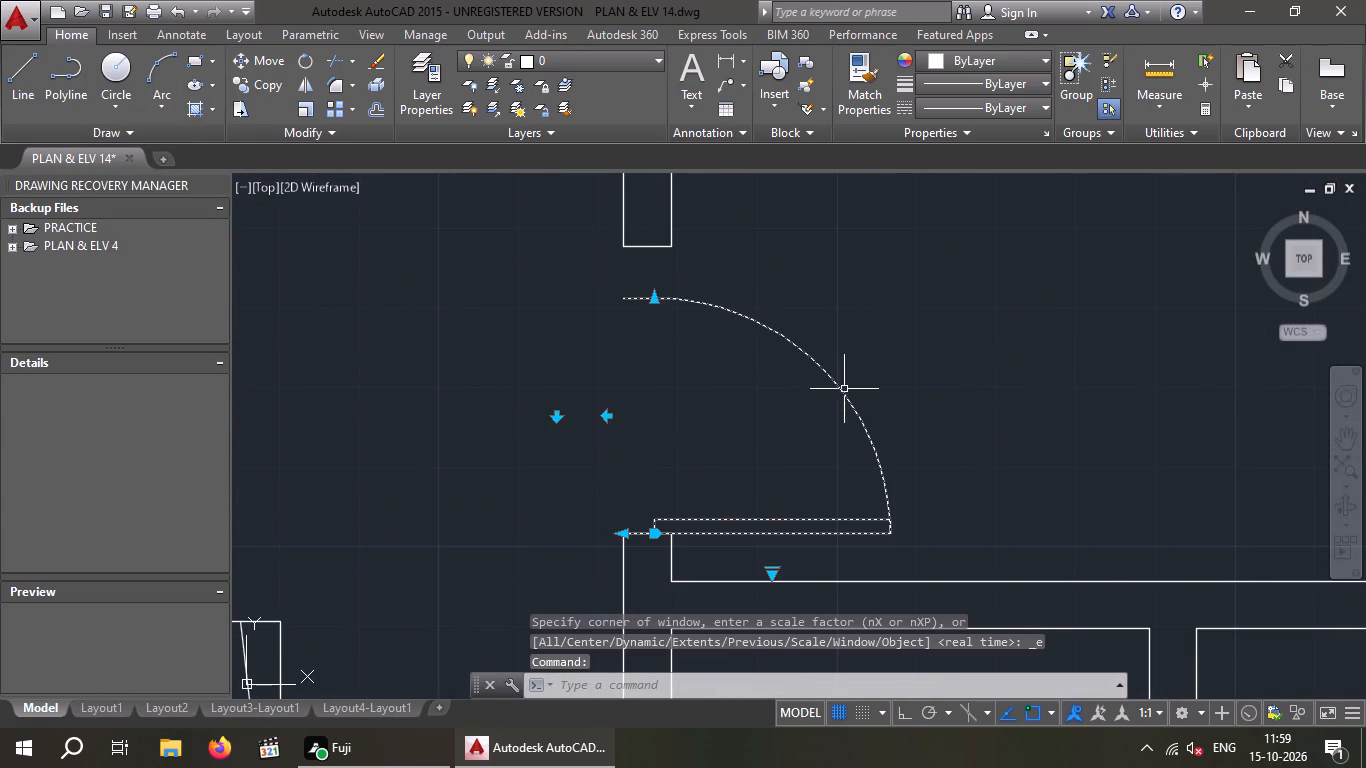
left_click(652, 298)
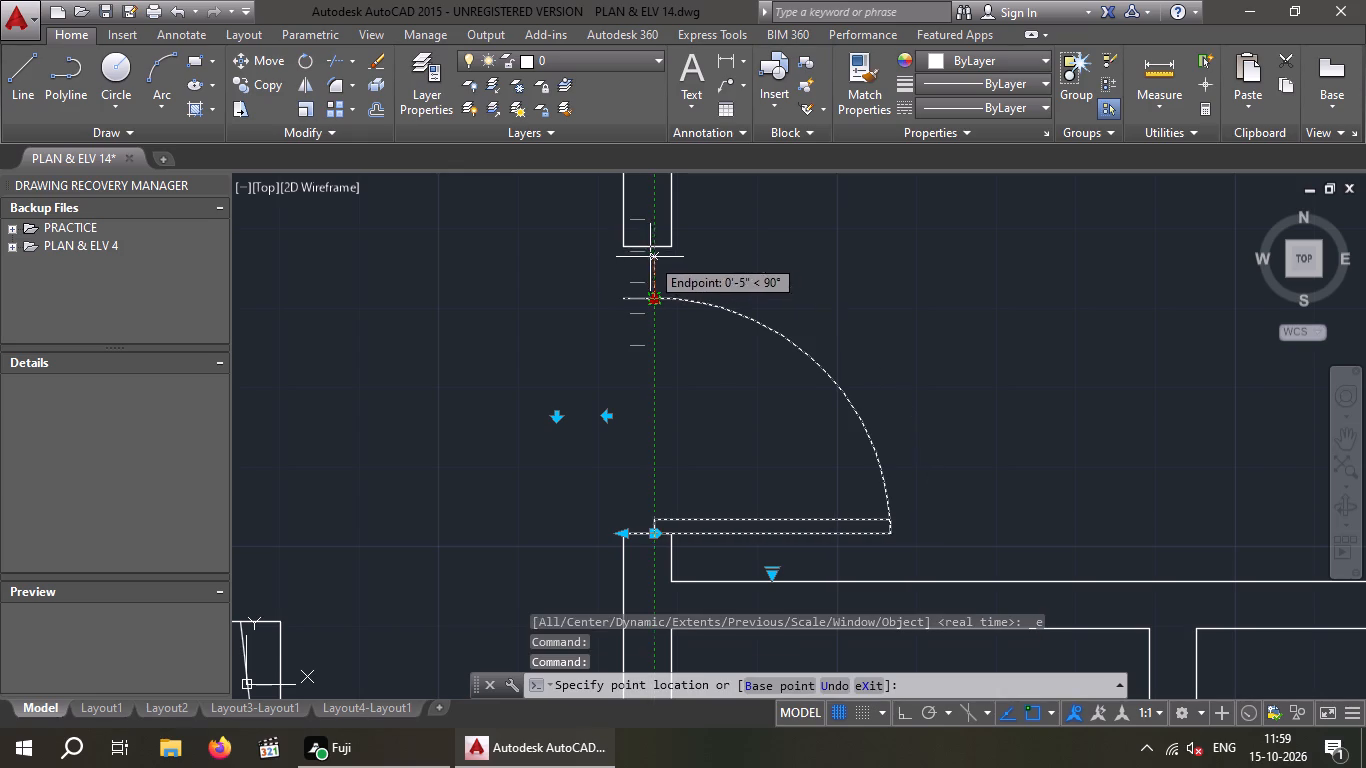
left_click(649, 255)
key("Escape")
Flip the spare door block east of the plan vertically so its swing arc lies south of the leaf.
scroll(664, 291, "down", 6)
scroll(957, 284, "down", 1)
middle_click_drag(957, 284, 875, 366)
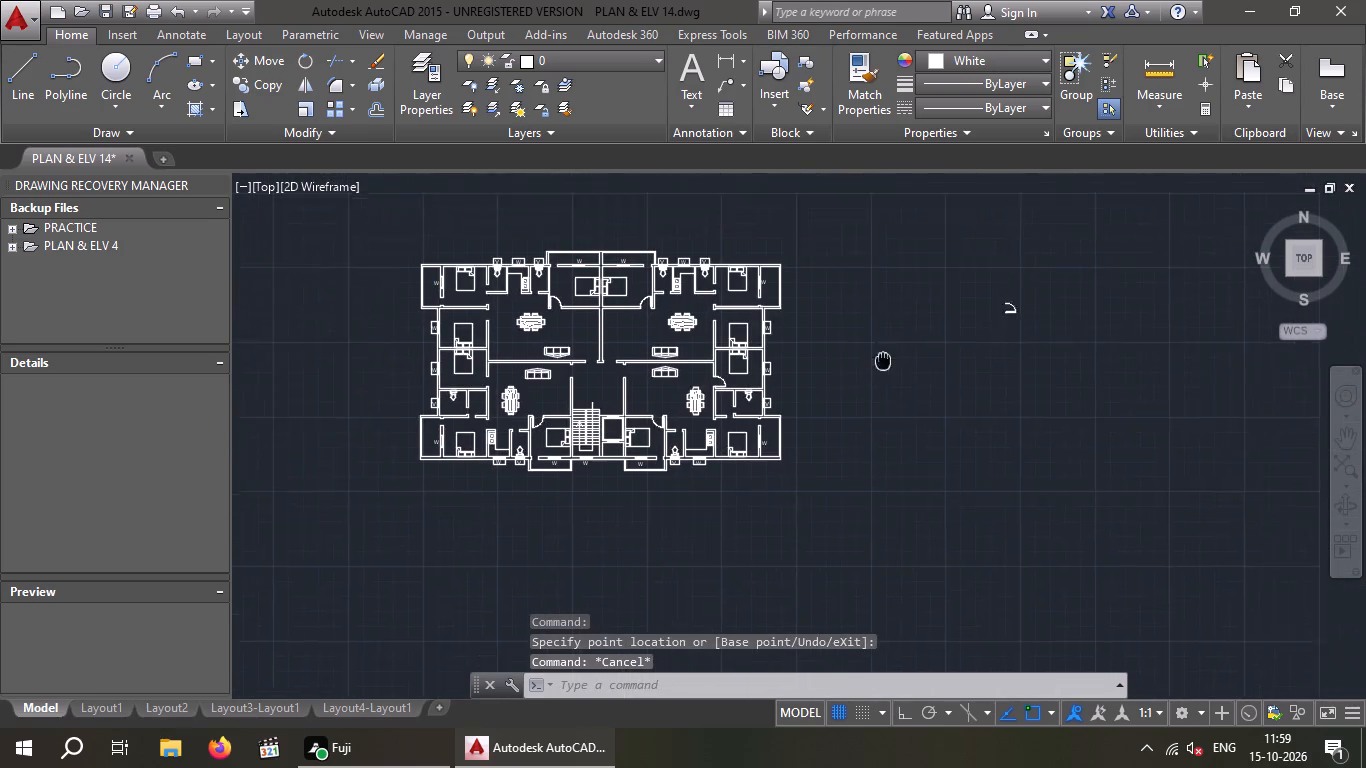
middle_click_drag(875, 366, 838, 381)
scroll(995, 320, "up", 1)
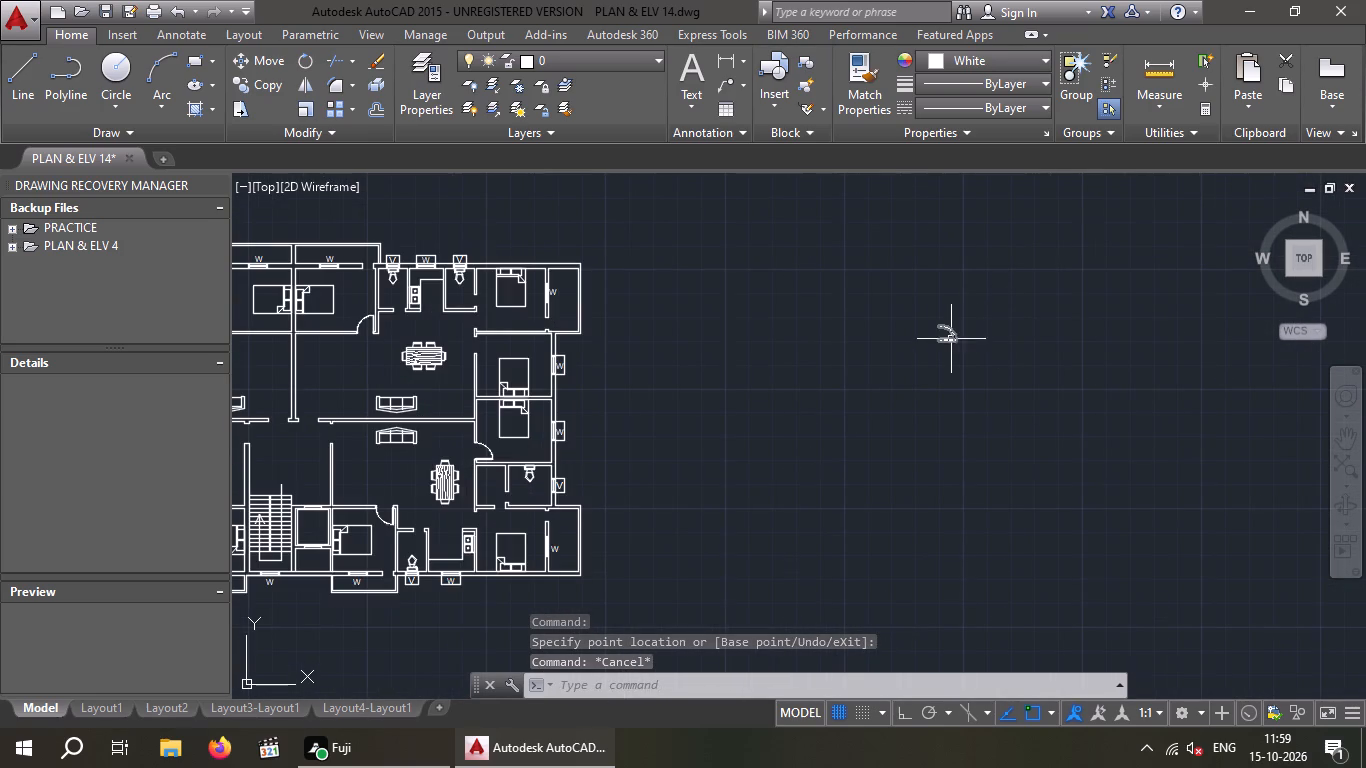
left_click(951, 338)
scroll(934, 332, "up", 3)
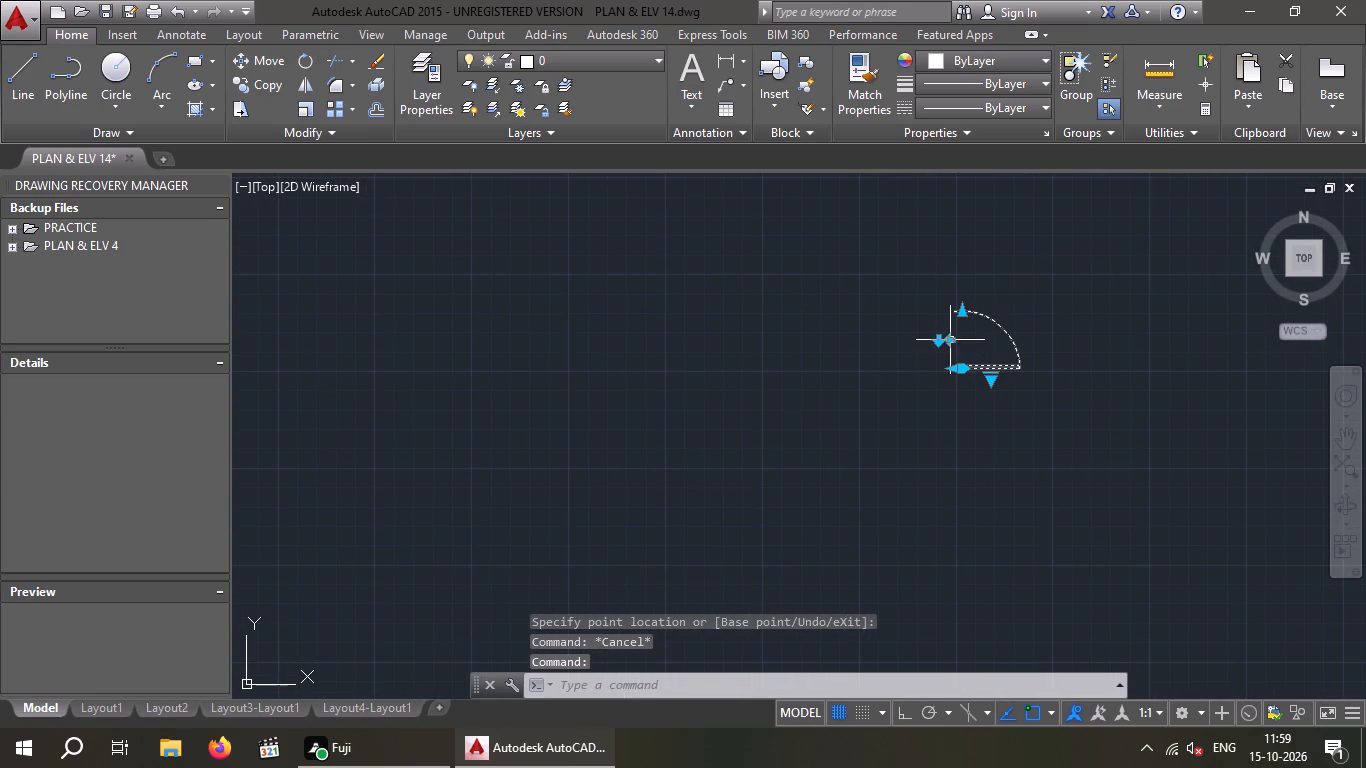
scroll(928, 347, "up", 1)
left_click(944, 339)
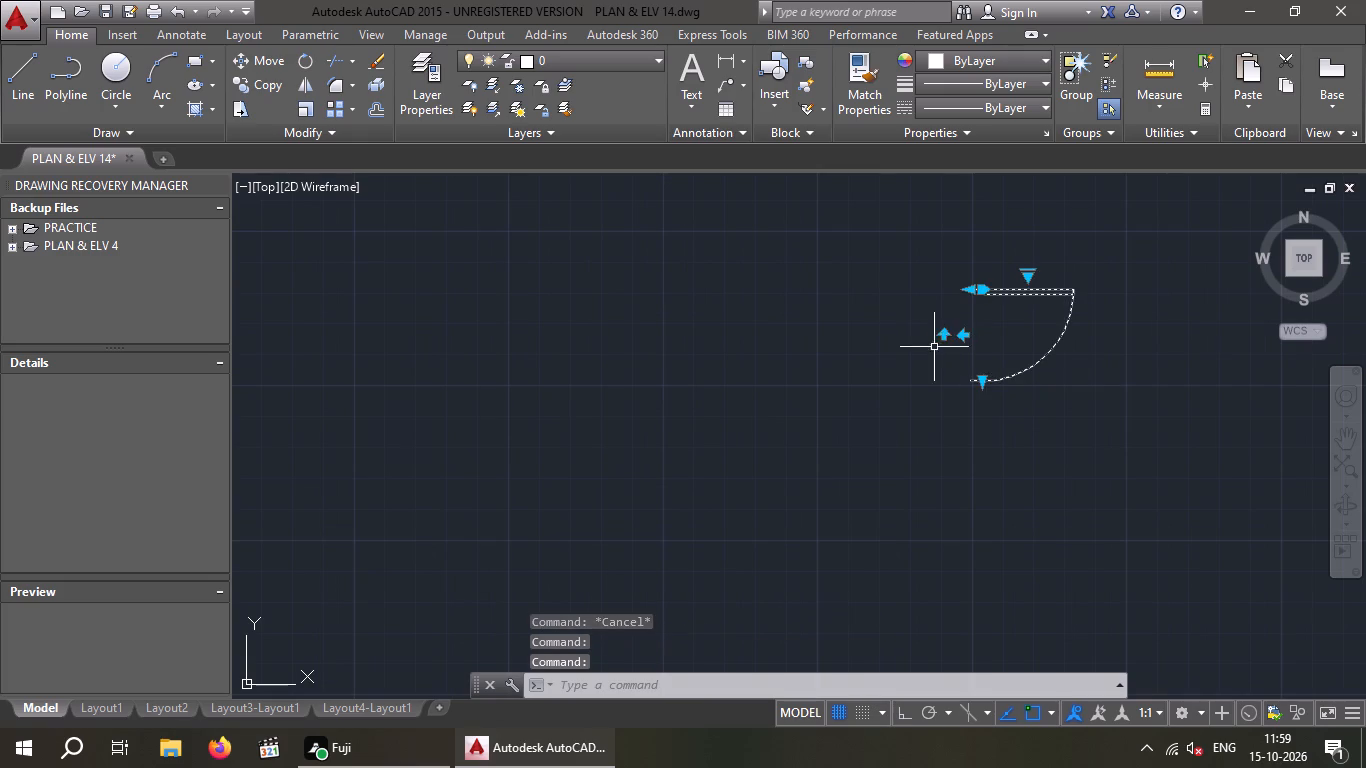
key("Escape")
Copy the flipped spare door by its hinge-side corner onto the northern jamb's southwest corner at the northeast apartment's southern east-side bedroom doorway.
left_click_drag(1139, 272, 1070, 374)
left_click(905, 417)
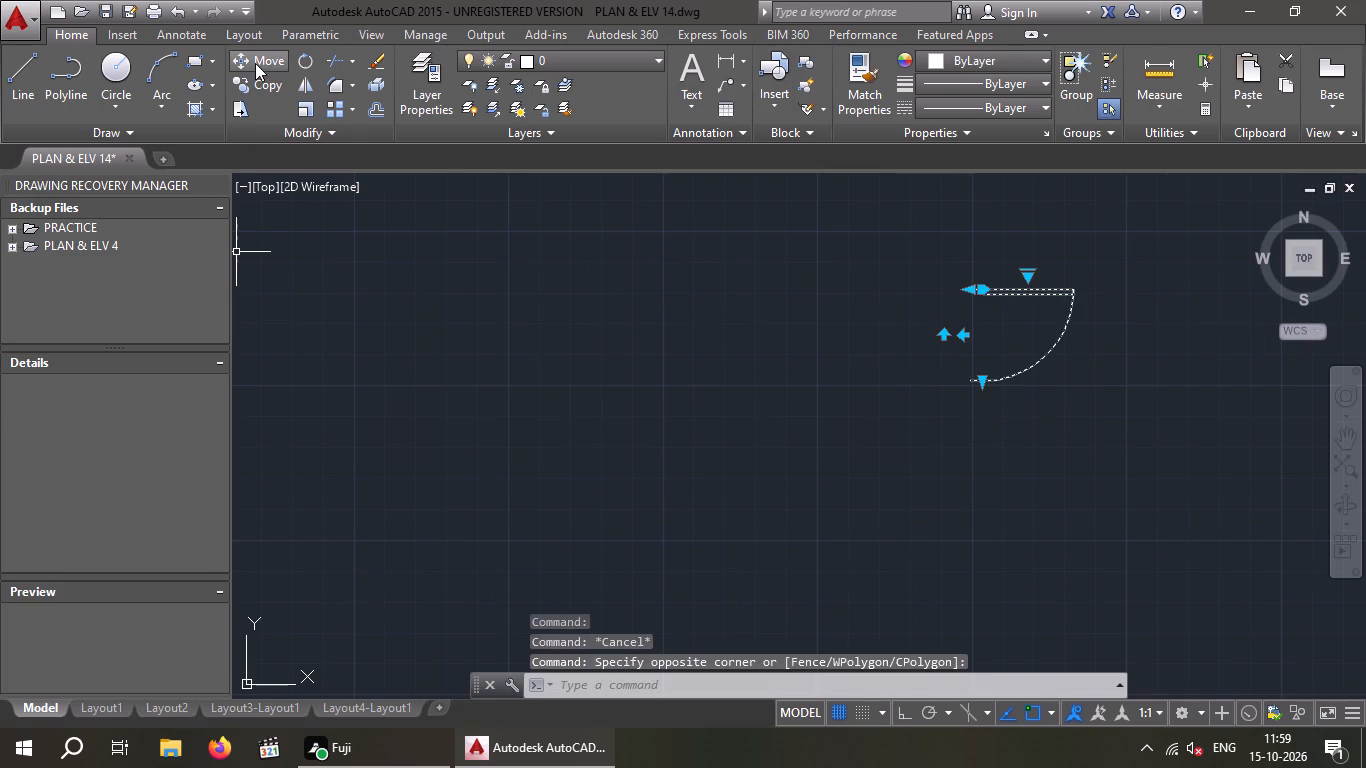
left_click(257, 91)
left_click_drag(968, 291, 940, 300)
scroll(804, 331, "down", 3)
middle_click_drag(741, 365, 1079, 321)
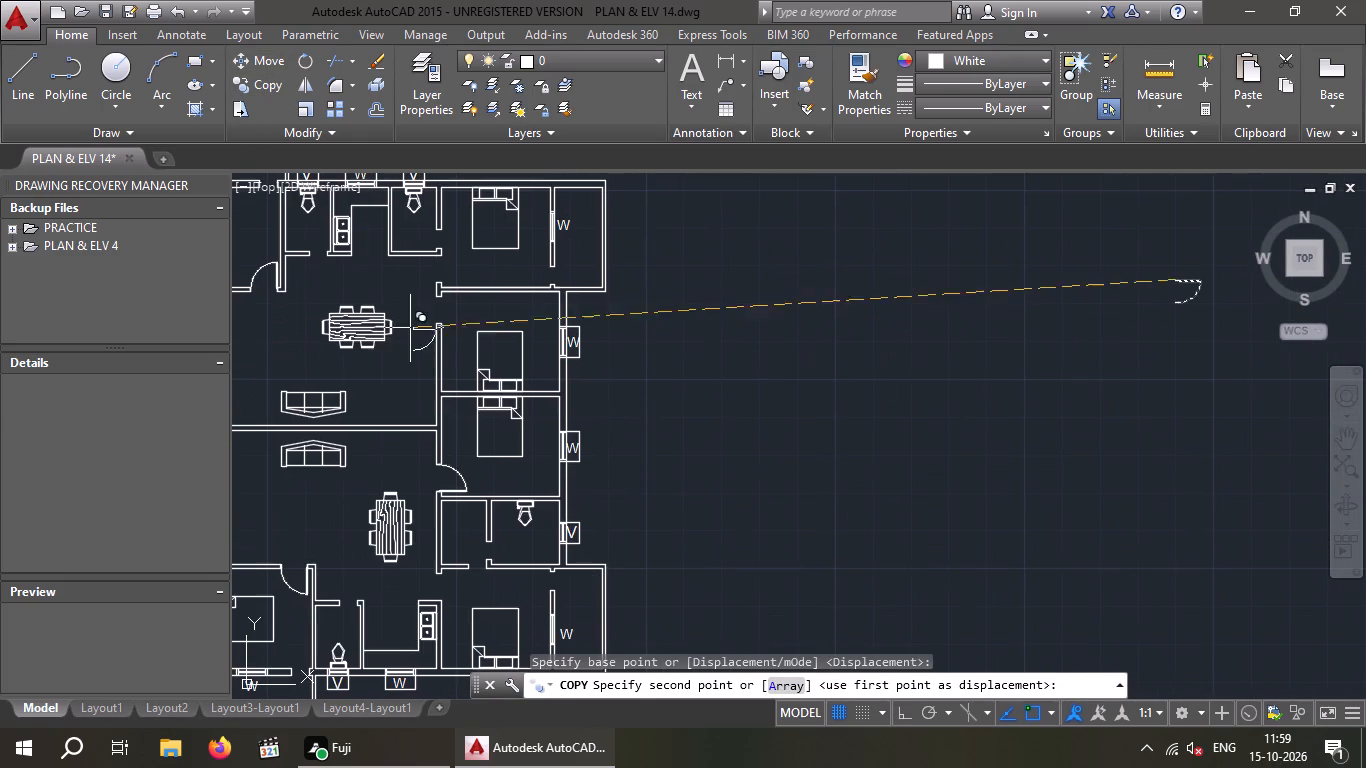
scroll(417, 321, "up", 3)
middle_click_drag(514, 325, 513, 368)
scroll(490, 288, "up", 1)
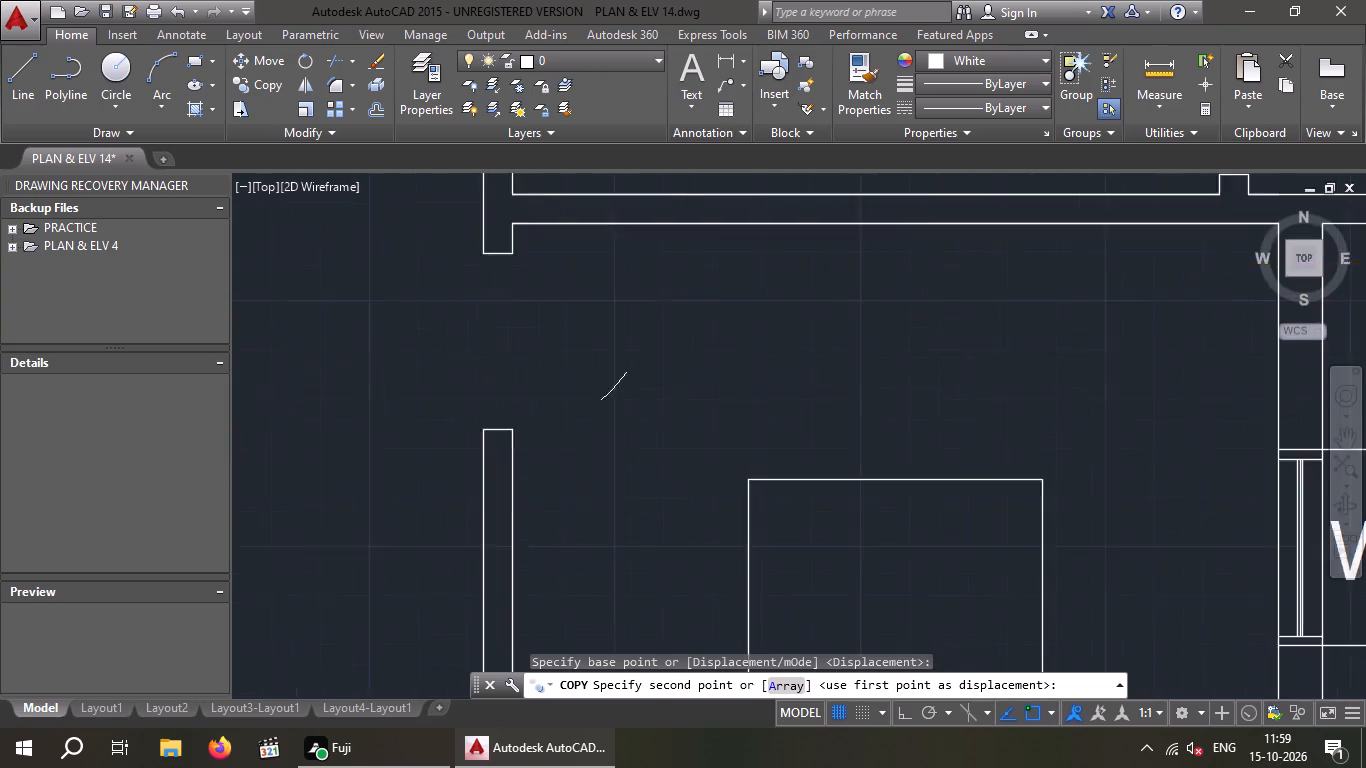
scroll(490, 287, "up", 1)
left_click(474, 233)
key("Escape")
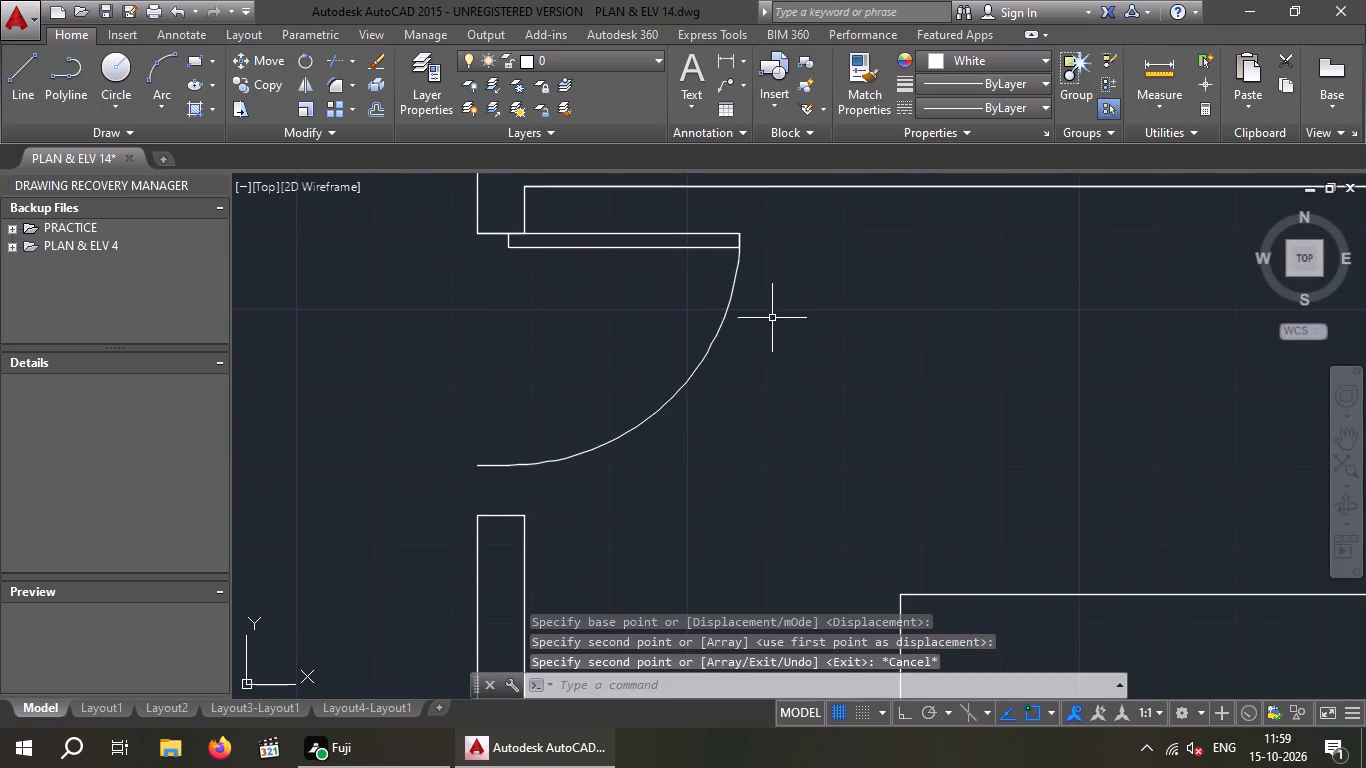
Stretch the placed northeast bedroom door's width so the free end of its arc meets the doorway's southern jamb.
left_click_drag(772, 318, 727, 372)
left_click(576, 430)
left_click(509, 463)
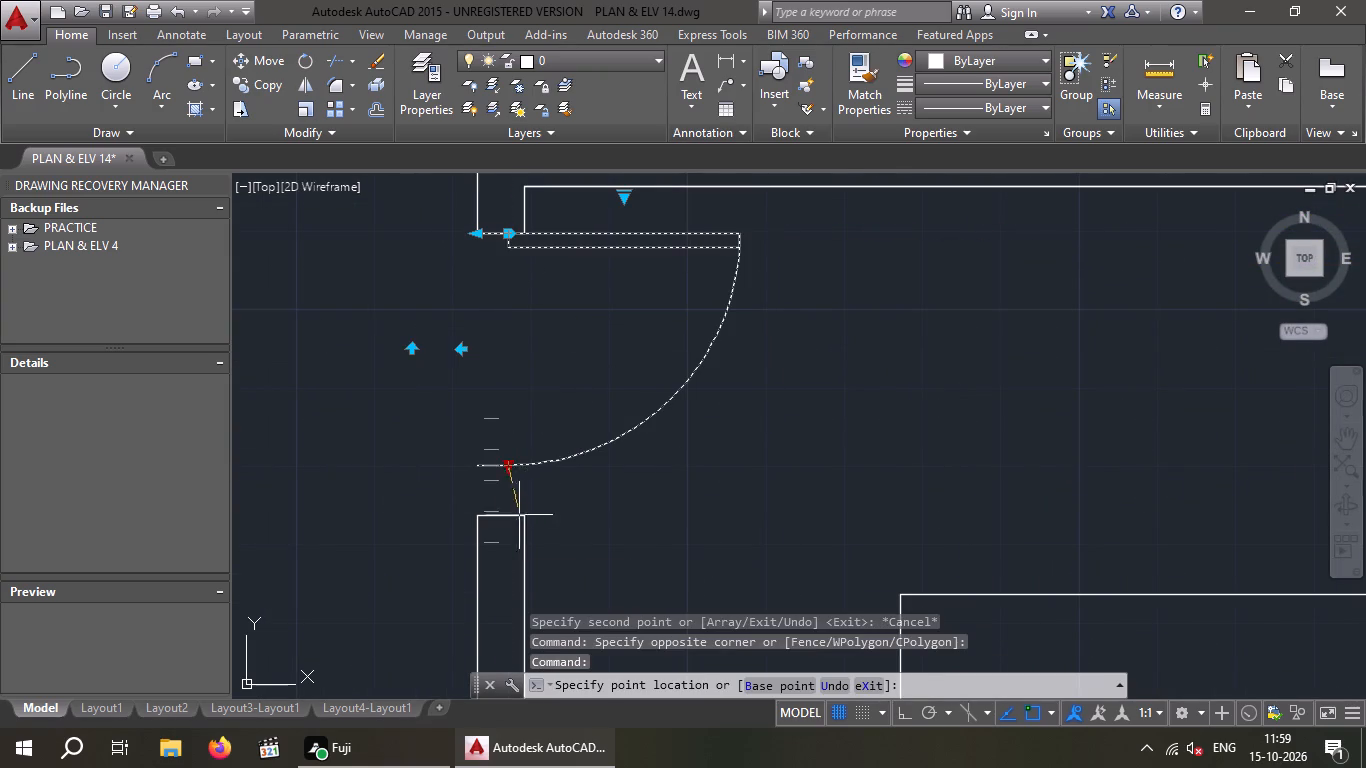
left_click(491, 514)
key("Escape")
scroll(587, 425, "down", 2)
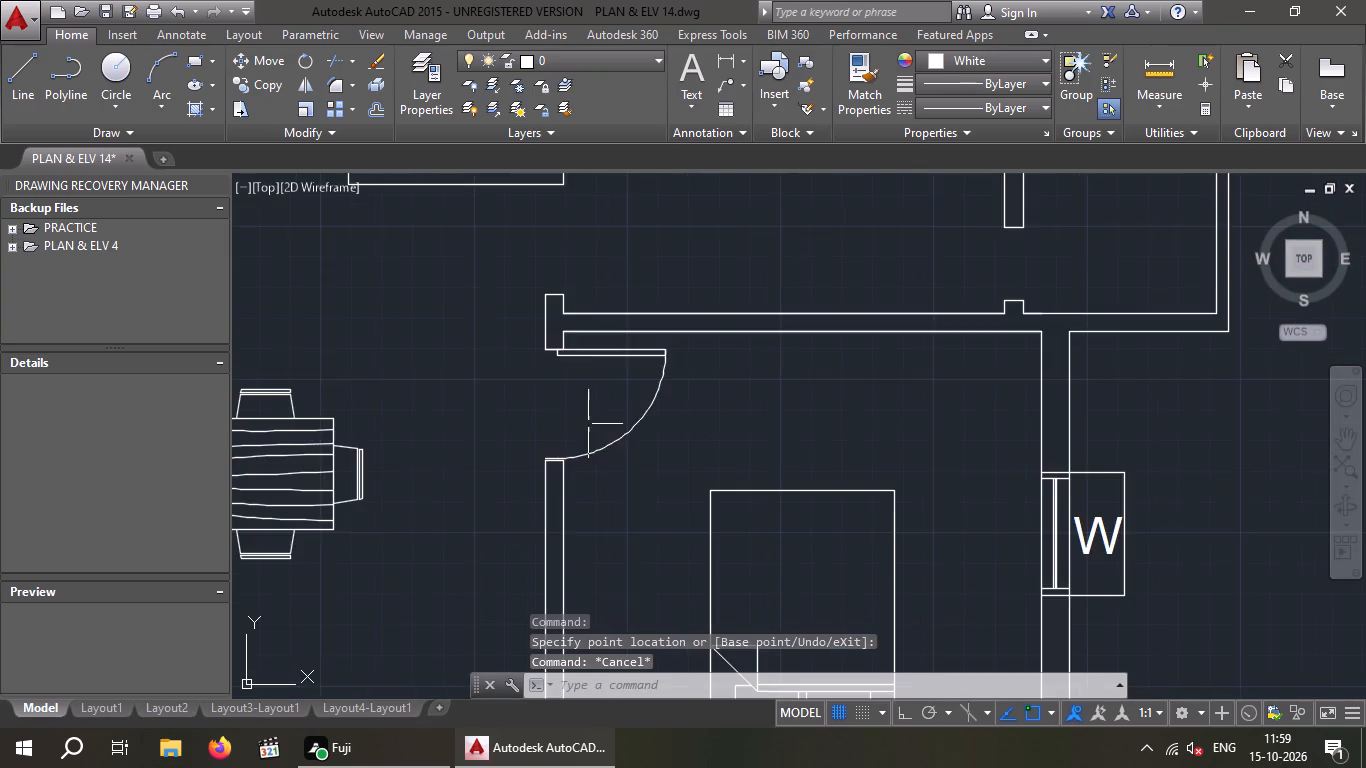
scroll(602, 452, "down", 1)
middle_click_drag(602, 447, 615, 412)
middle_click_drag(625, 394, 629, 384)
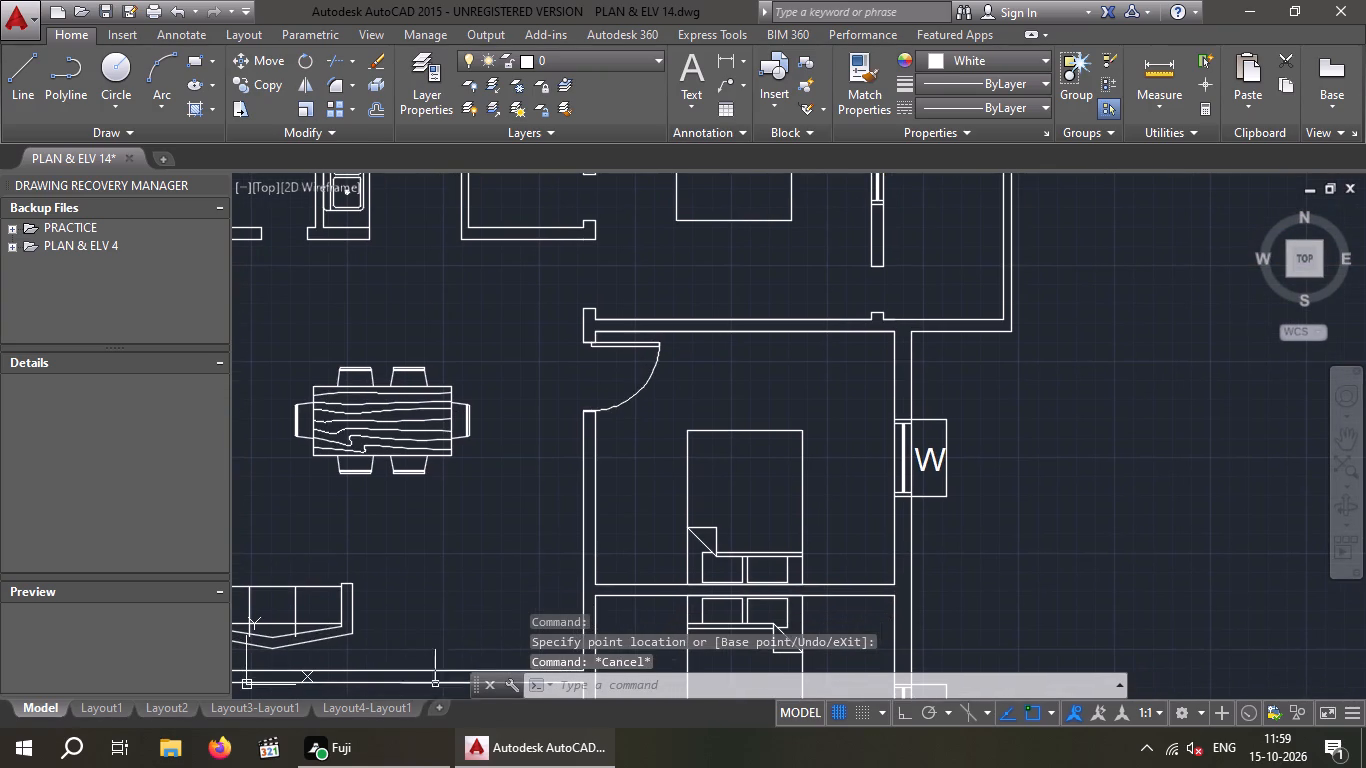
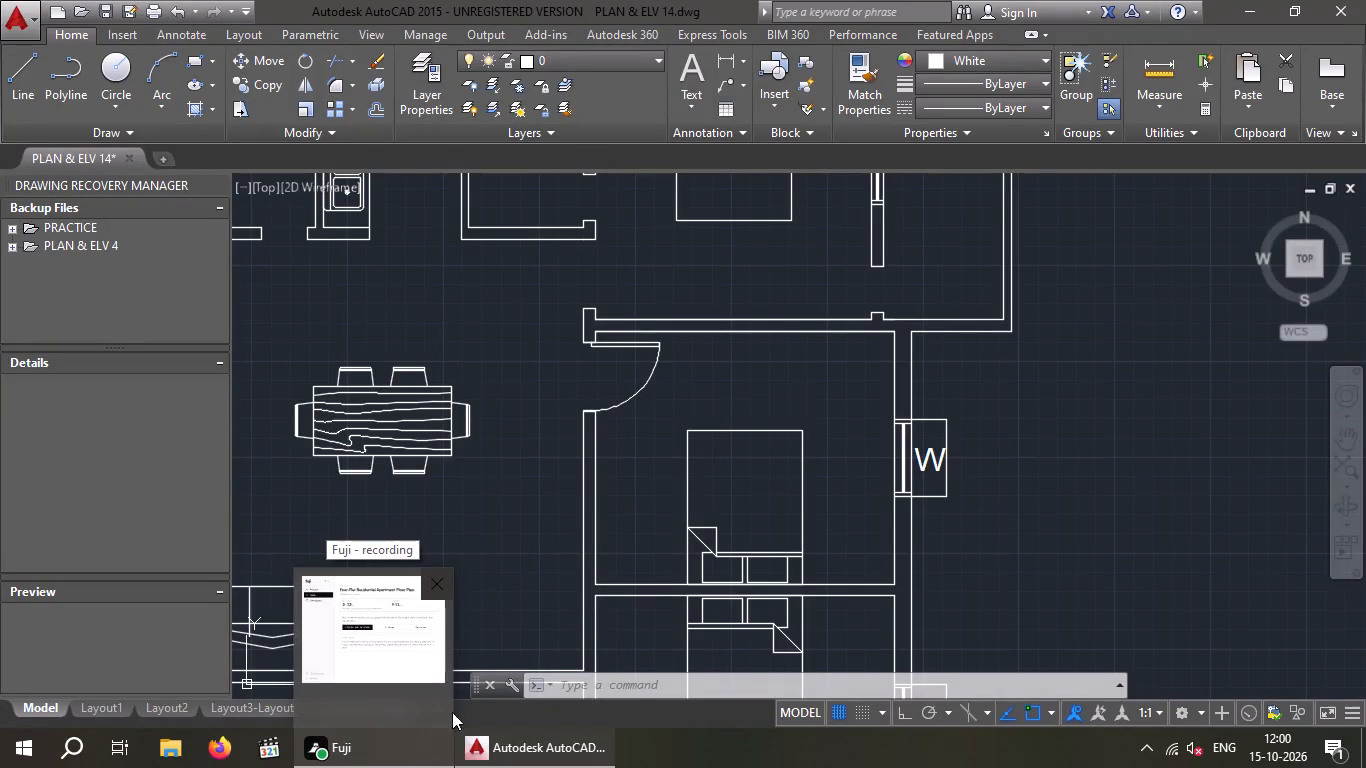
Copy the northeast apartment's southern bedroom door into the northwest apartment, just east of its southern west-side bedroom doorway.
scroll(634, 493, "down", 2)
middle_click_drag(653, 484, 715, 467)
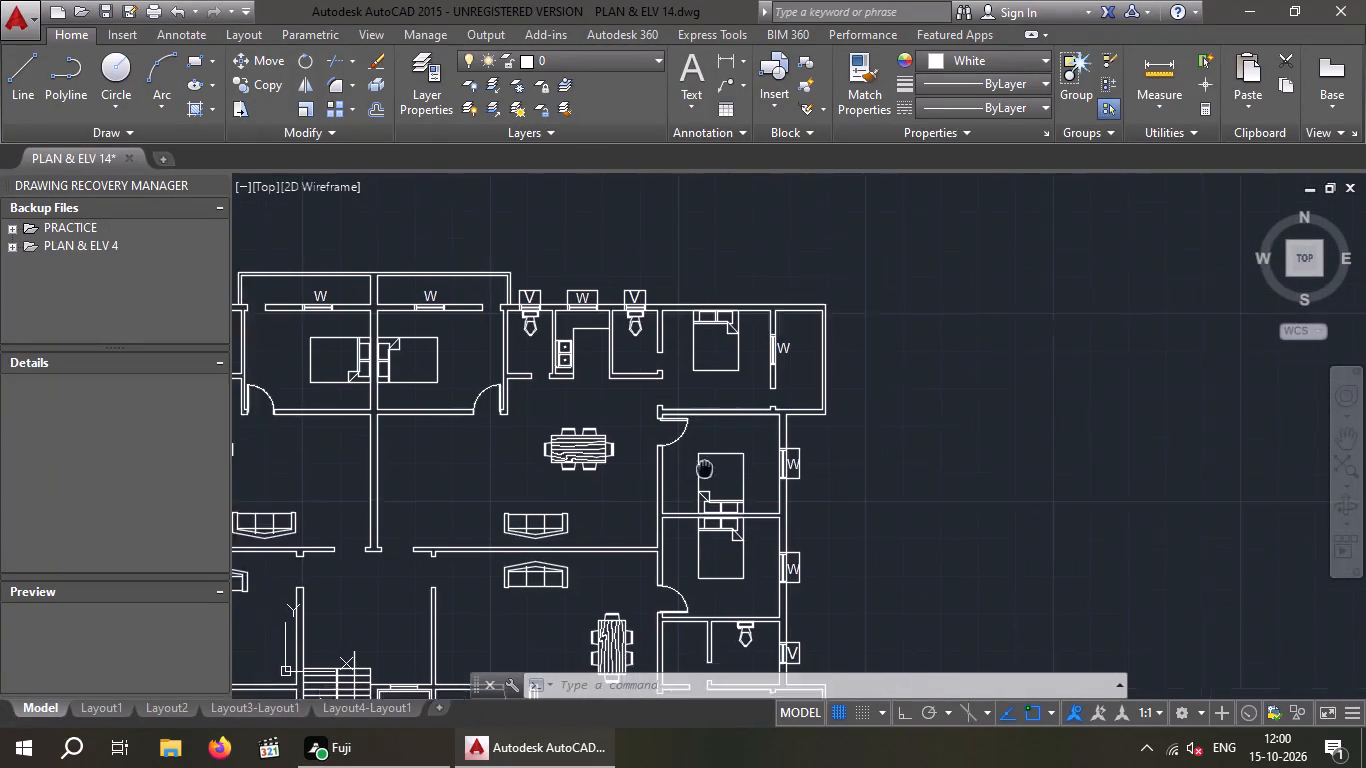
middle_click_drag(715, 467, 789, 448)
scroll(770, 426, "up", 1)
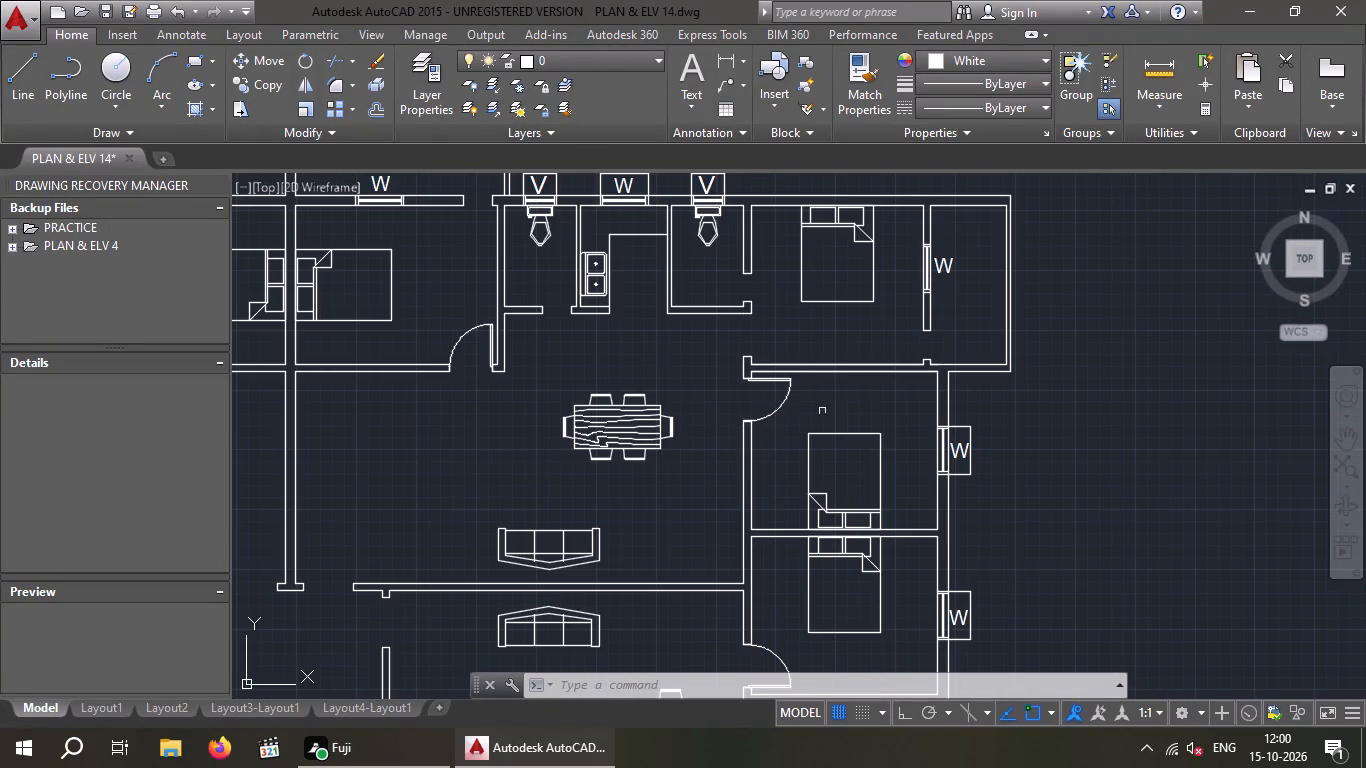
left_click_drag(838, 397, 792, 395)
left_click(706, 398)
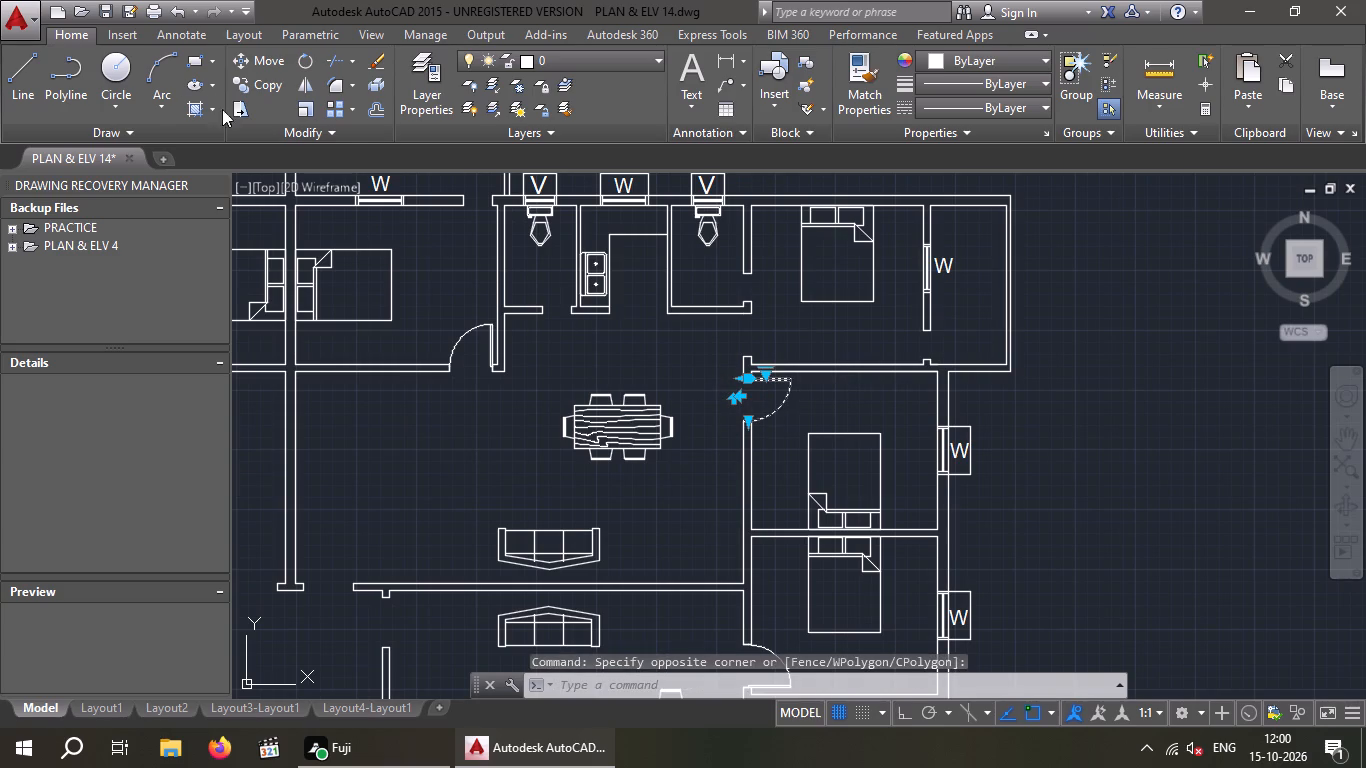
left_click(260, 84)
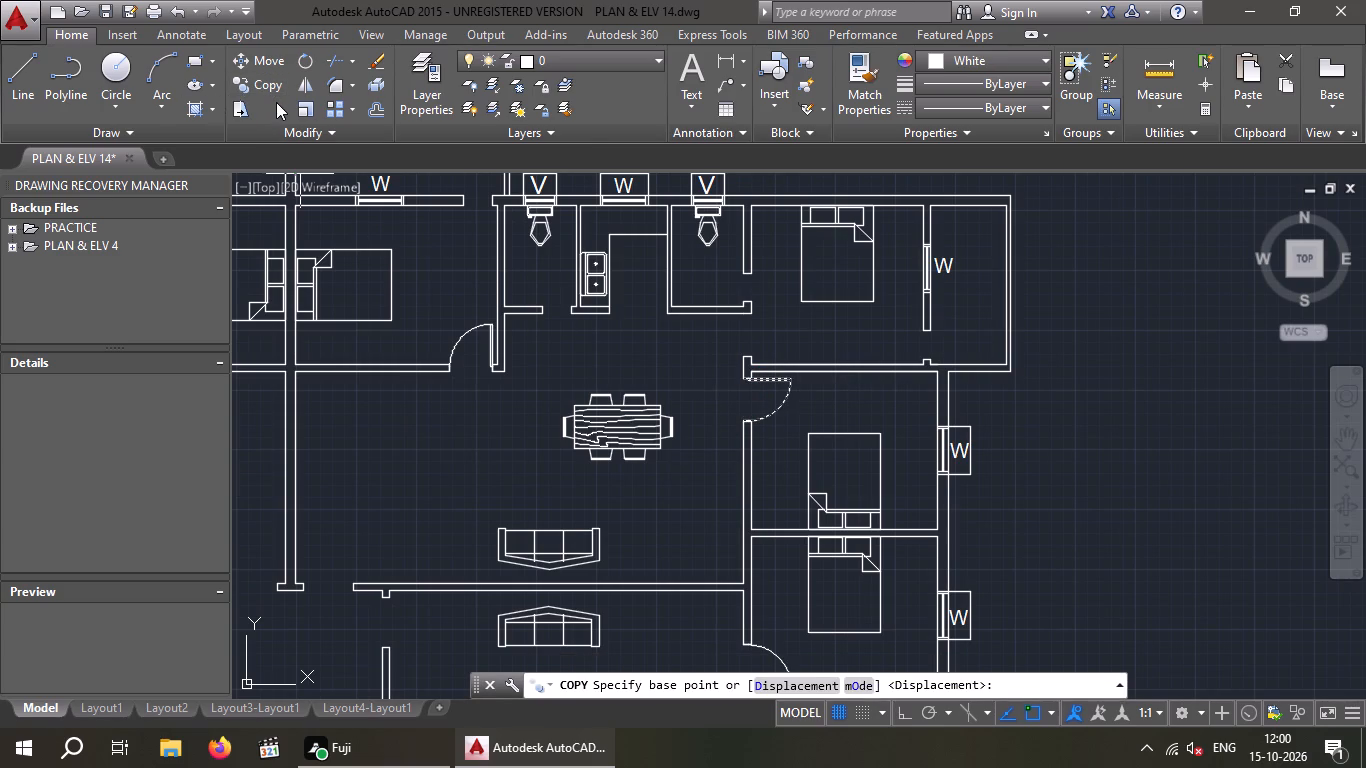
scroll(637, 390, "up", 1)
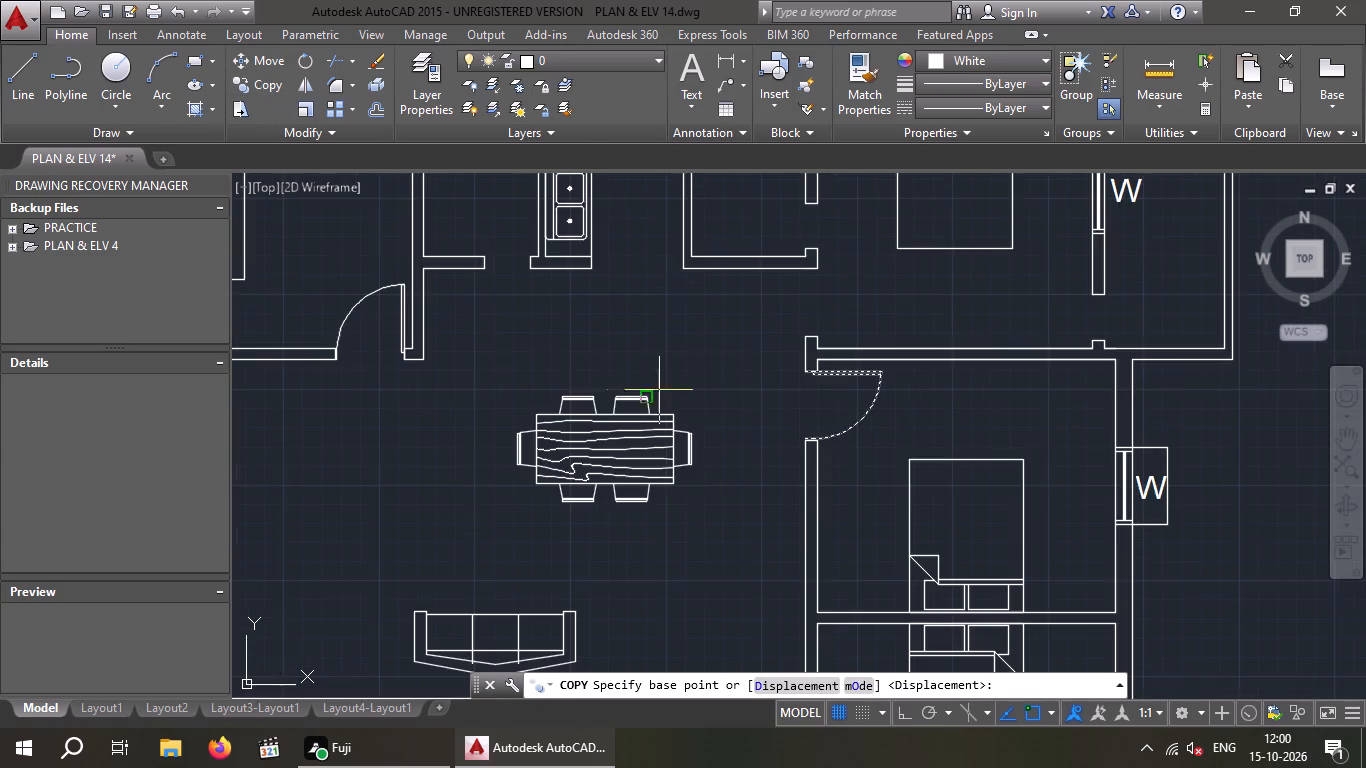
scroll(806, 391, "up", 2)
left_click_drag(799, 343, 790, 345)
scroll(724, 359, "down", 7)
scroll(466, 389, "up", 4)
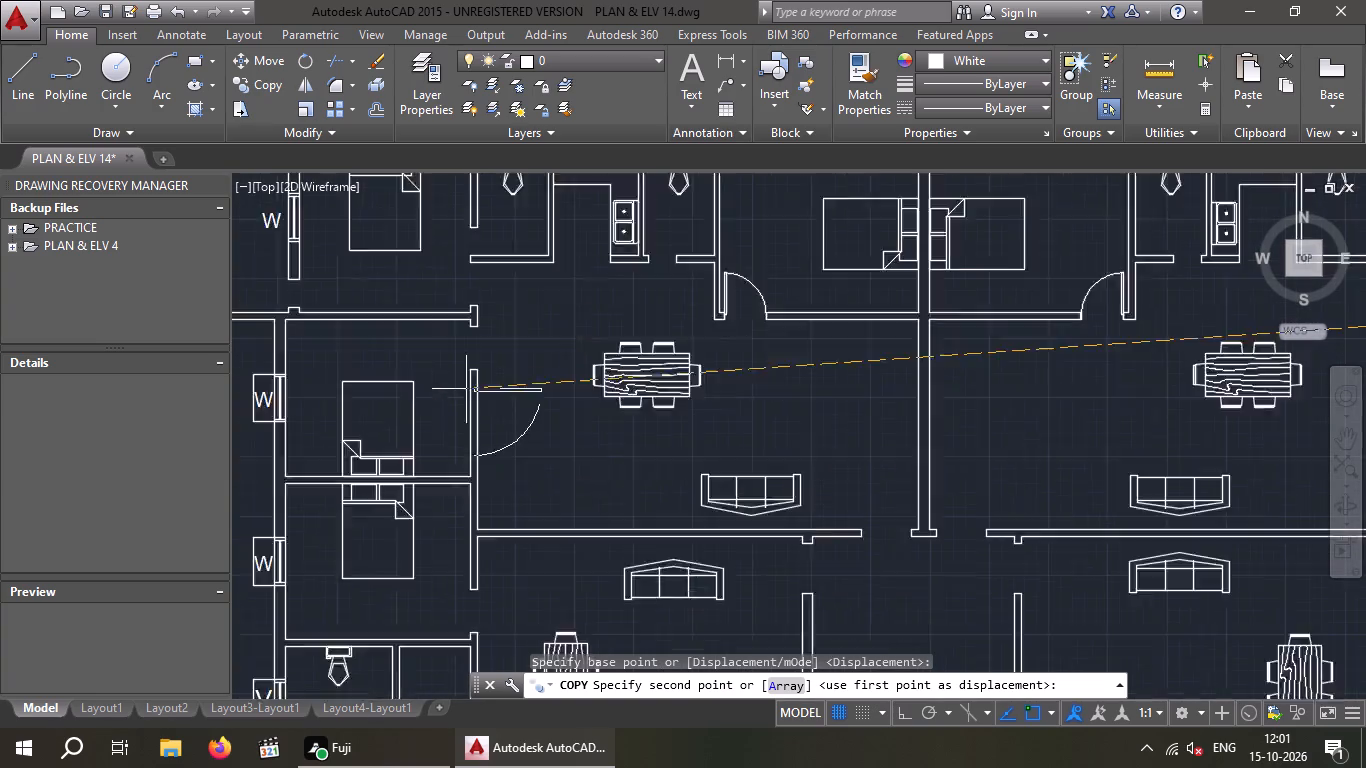
left_click(532, 294)
scroll(532, 307, "down", 2)
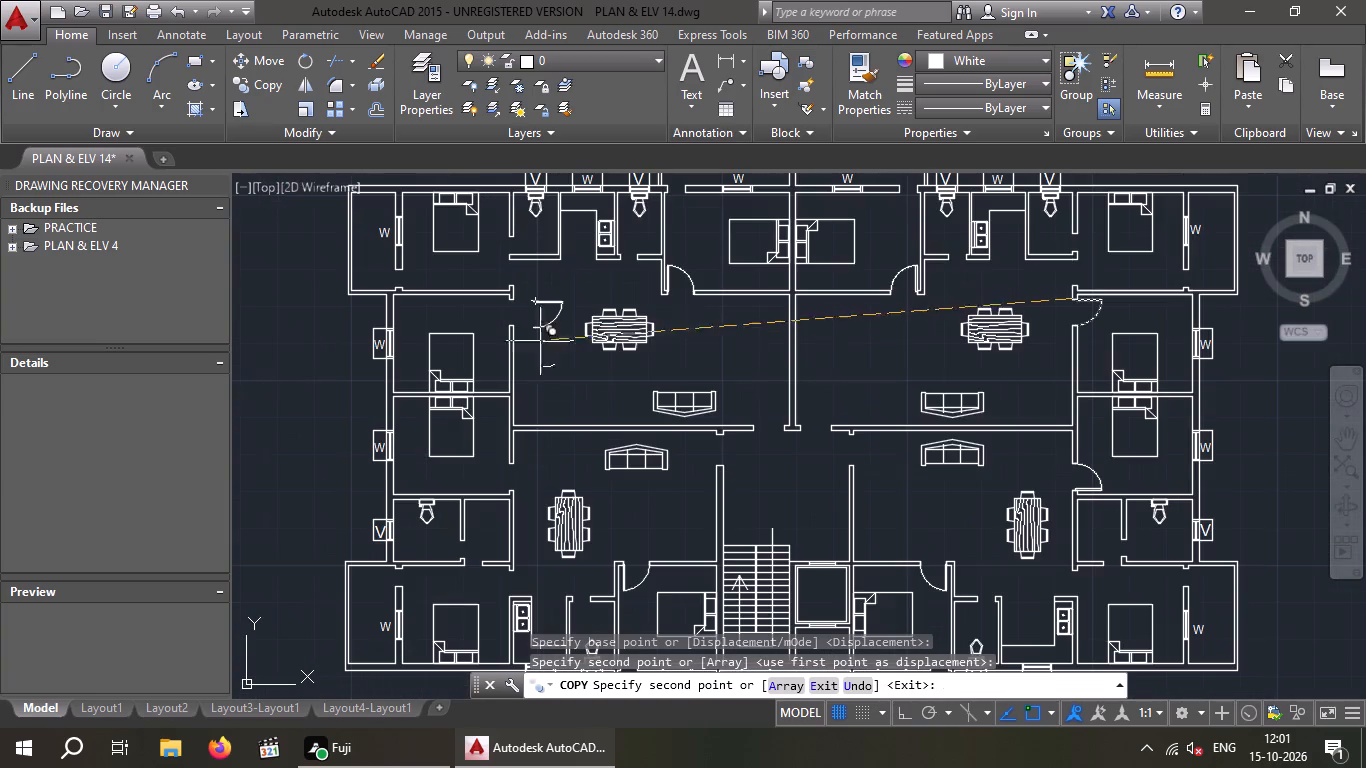
key("Escape")
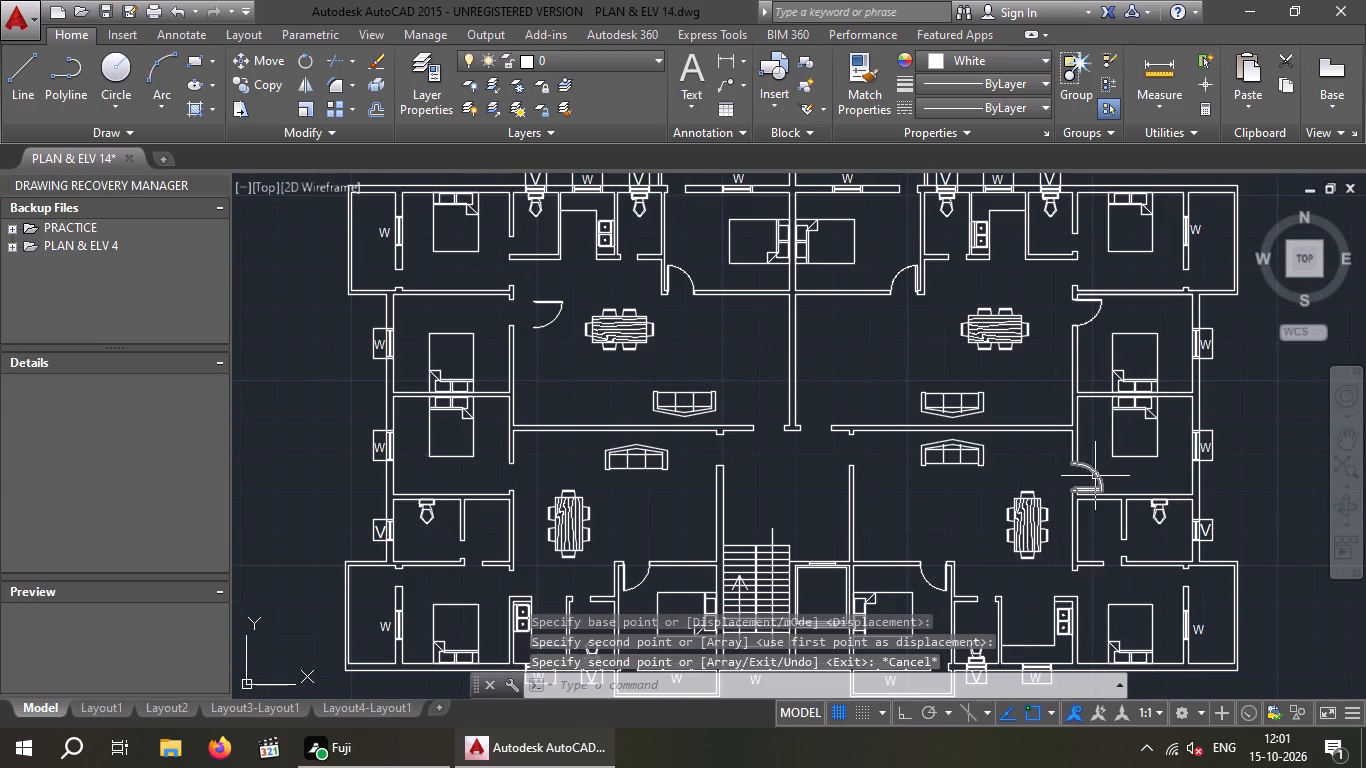
Copy the southeast apartment's northern bedroom door by its hinge-side corner to just east of the southwest apartment's northern bedroom doorway.
left_click(1095, 476)
left_click(265, 86)
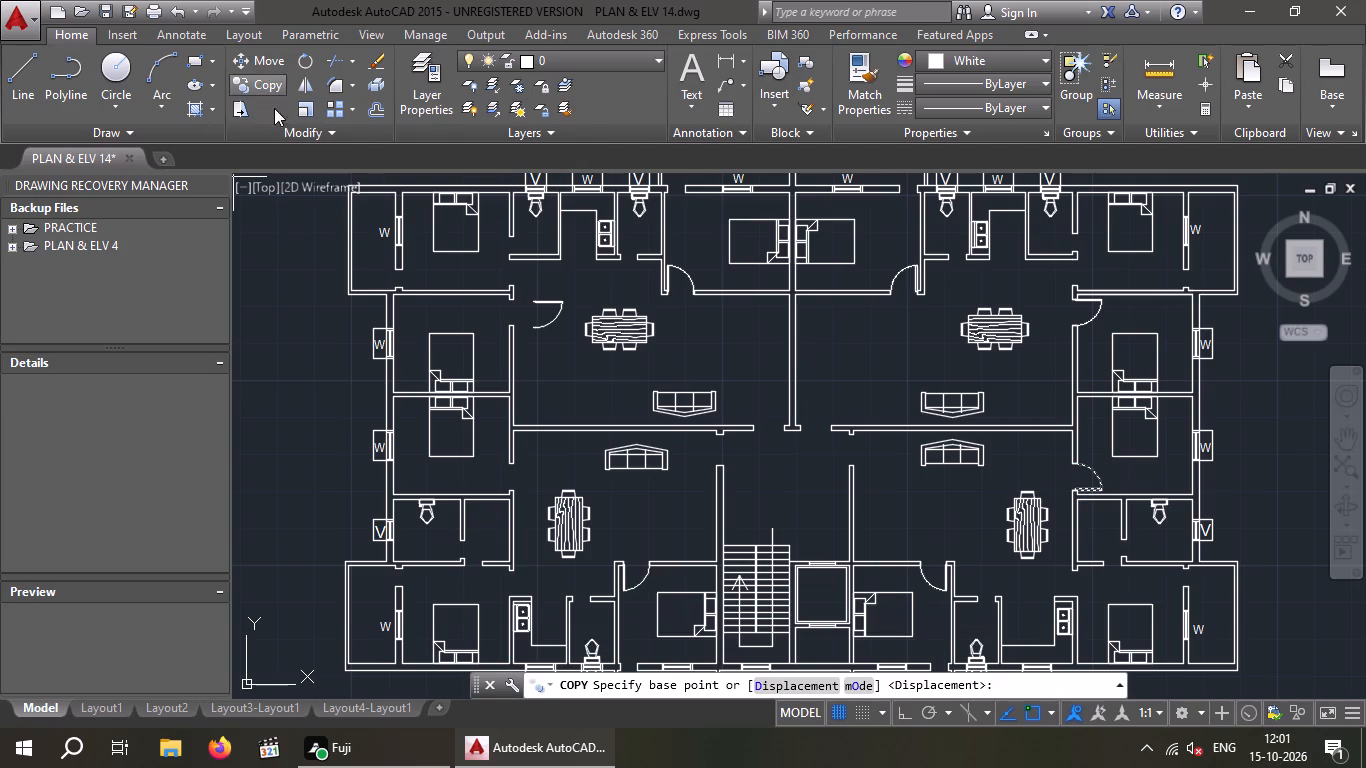
left_click(1067, 489)
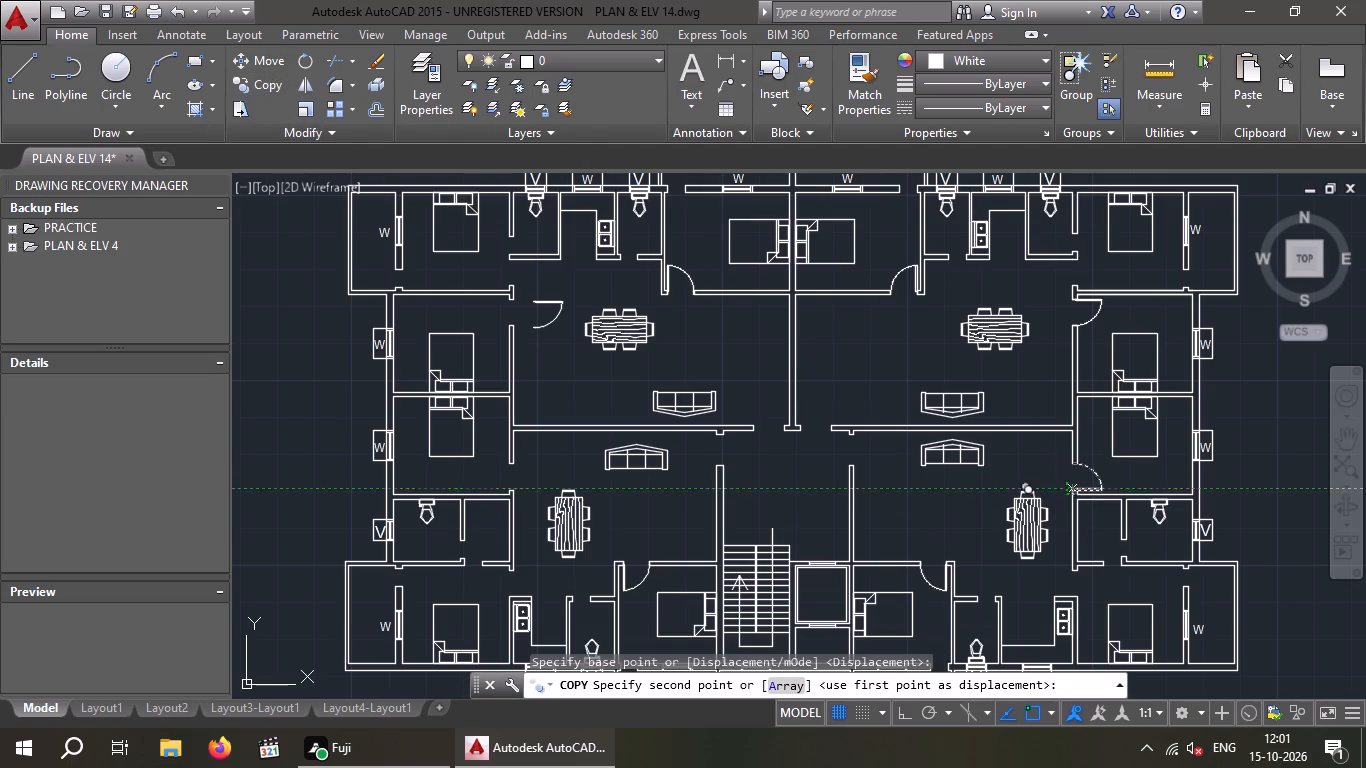
scroll(529, 499, "up", 2)
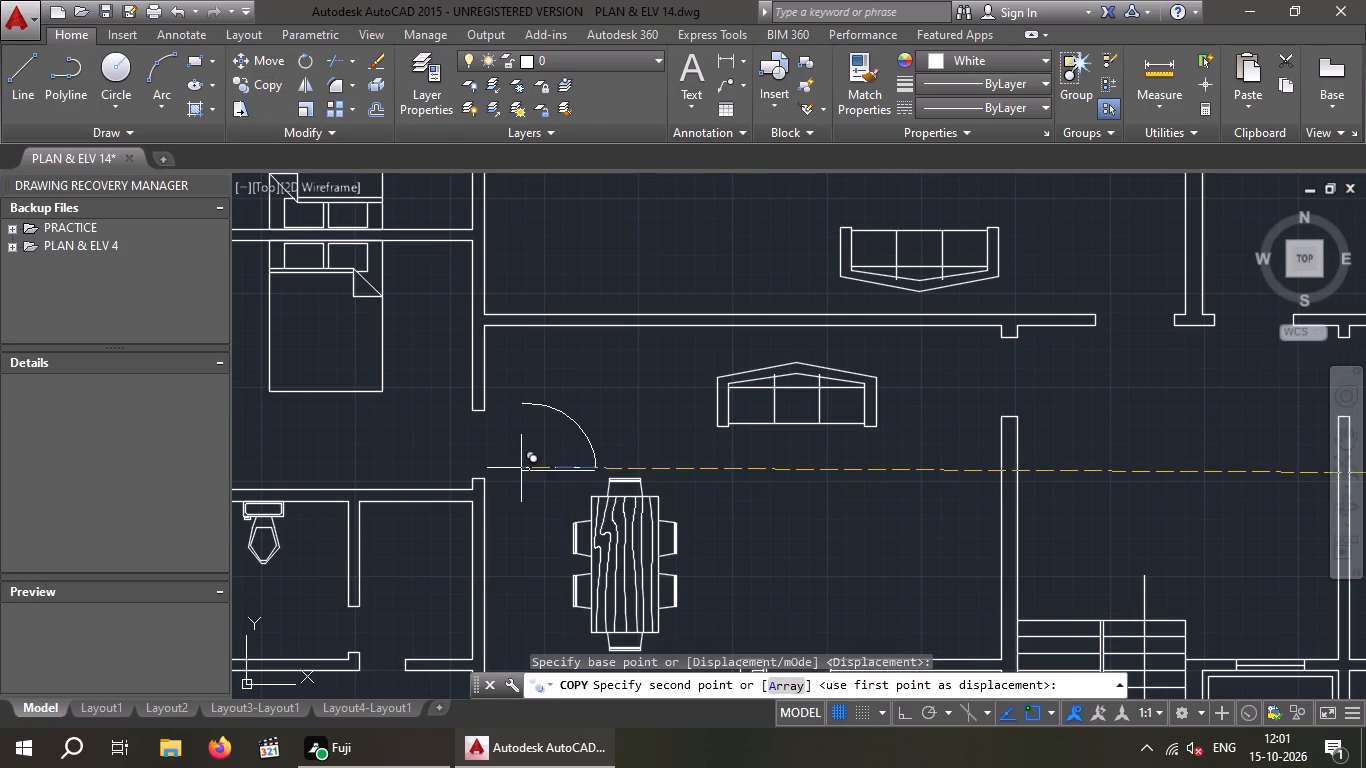
left_click(521, 468)
key("Escape")
Flip the copied southwest apartment door horizontally so its leaf and swing arc extend west into the bedroom.
left_click_drag(614, 417, 569, 435)
left_click(503, 466)
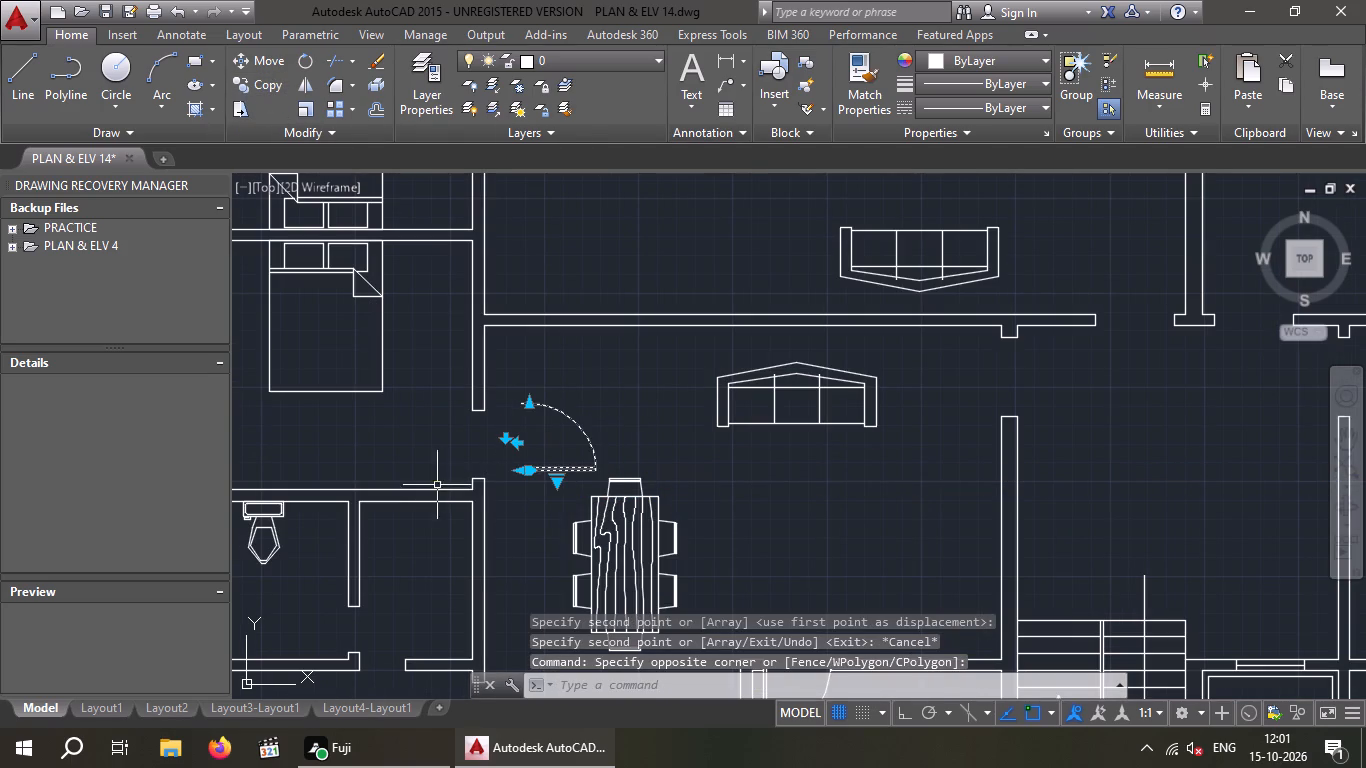
left_click(515, 446)
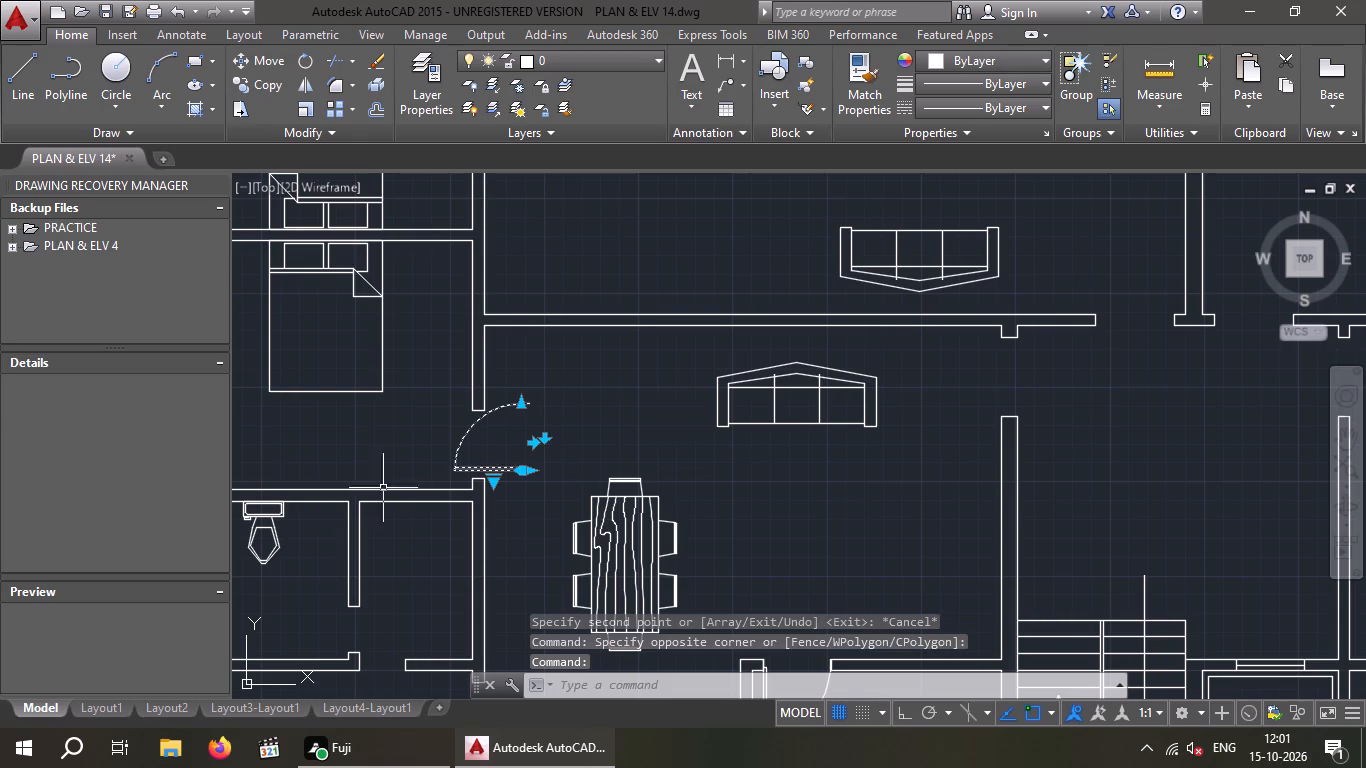
key("Escape")
Move the flipped southwest door by its hinge-side corner onto the northeast corner of the bedroom doorway's southern jamb.
left_click_drag(572, 430, 446, 464)
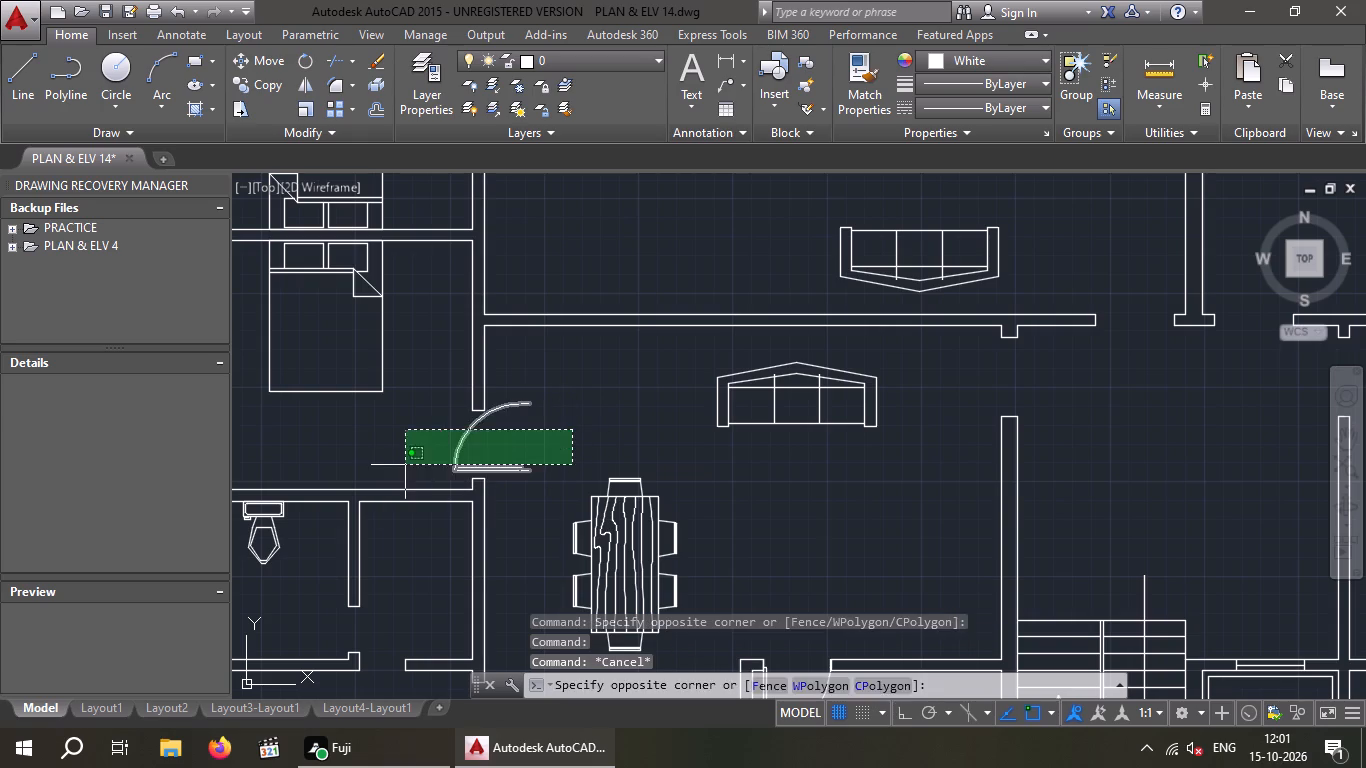
left_click(405, 465)
left_click(267, 62)
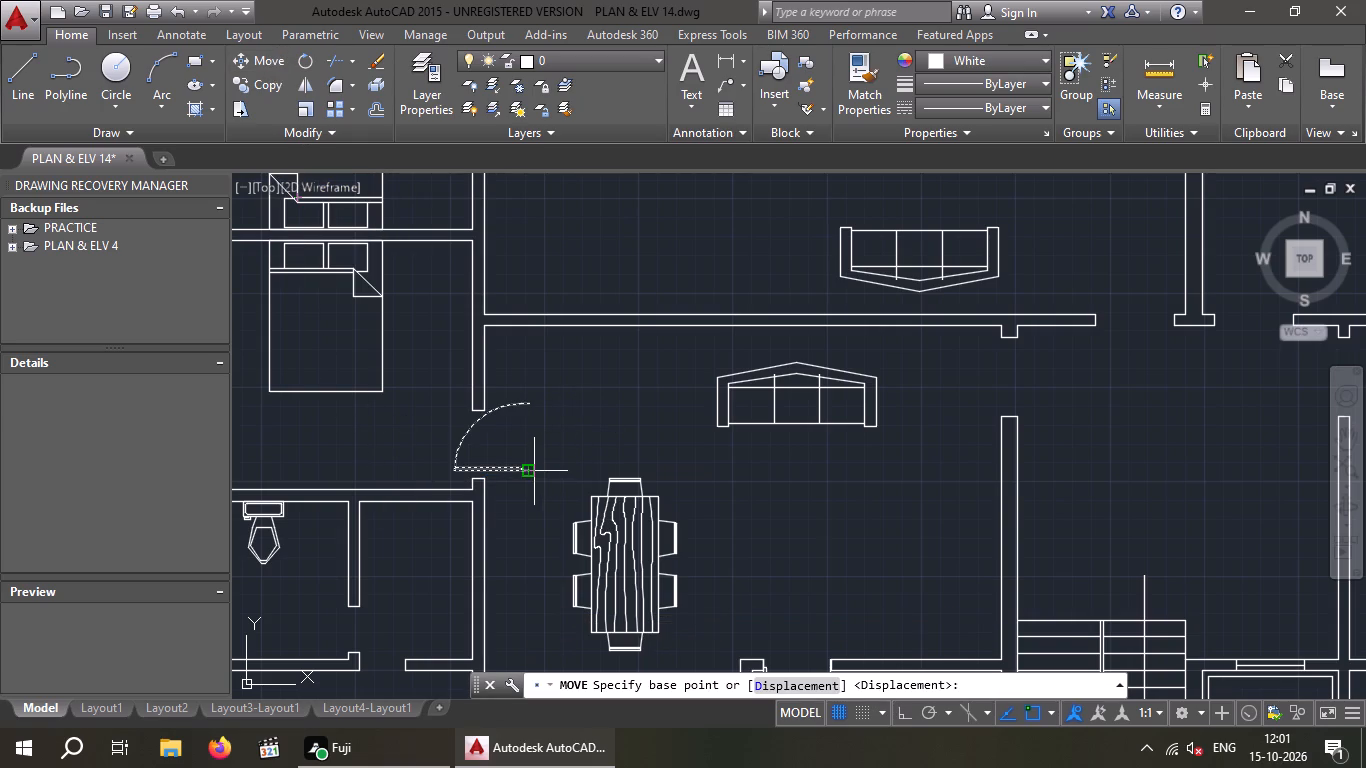
left_click(534, 471)
scroll(486, 480, "up", 2)
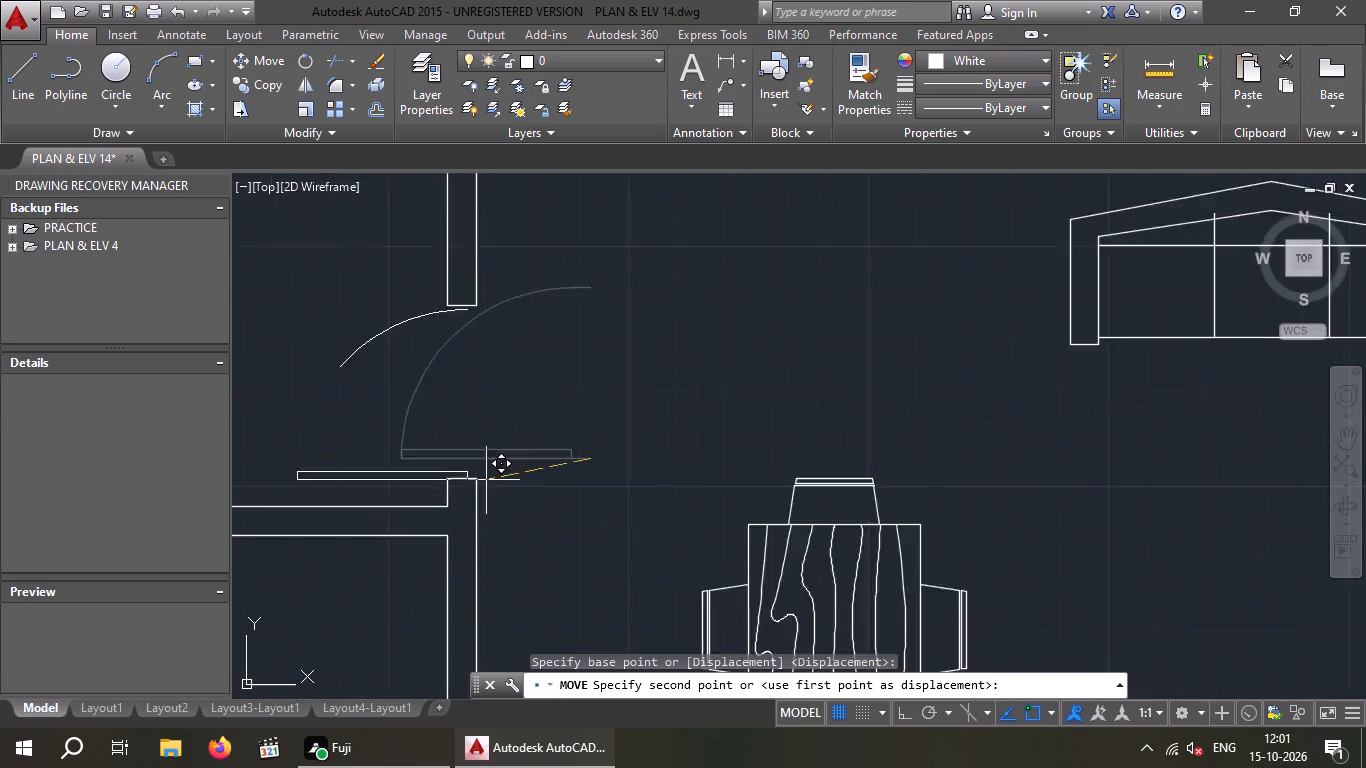
scroll(486, 480, "up", 1)
left_click(465, 477)
key("Escape")
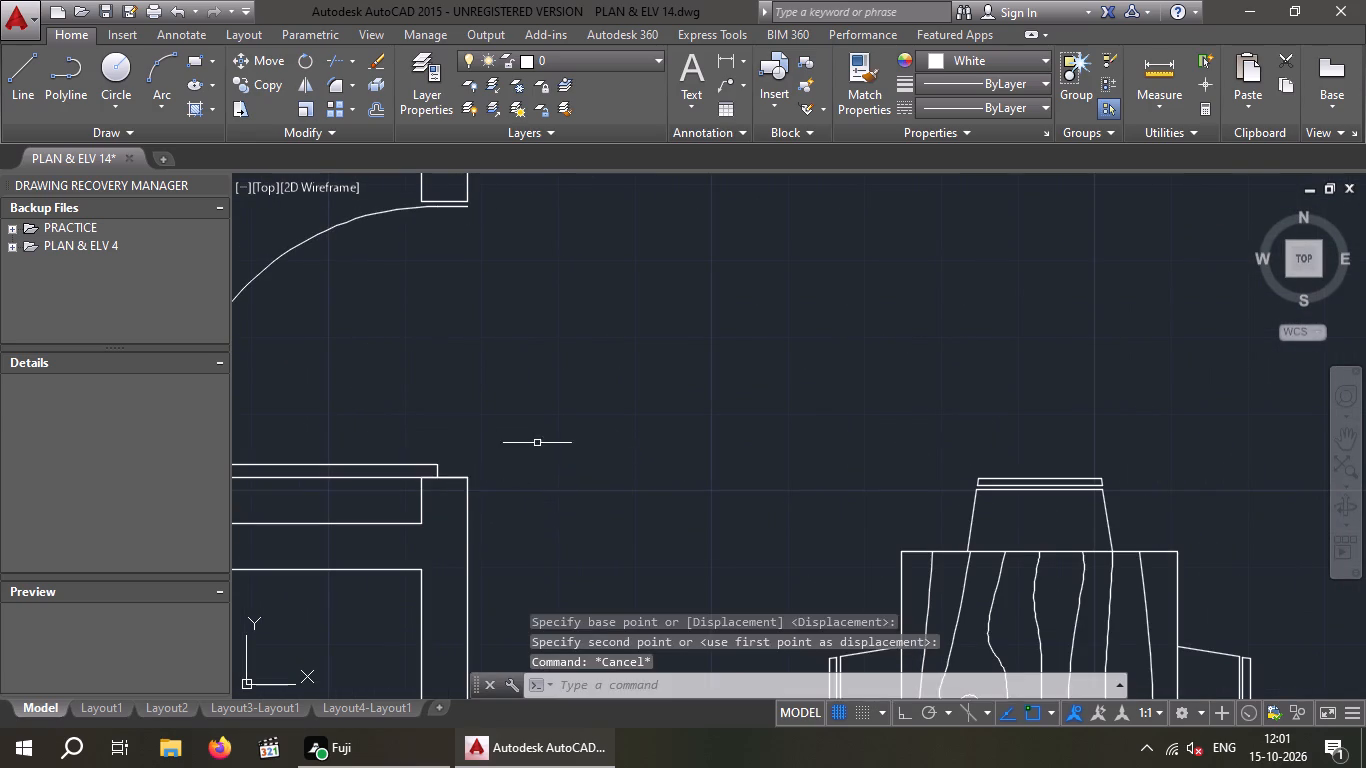
Flip the copied northwest apartment door horizontally so its leaf and swing arc extend west toward the bedroom.
scroll(537, 443, "down", 4)
middle_click_drag(613, 263, 532, 592)
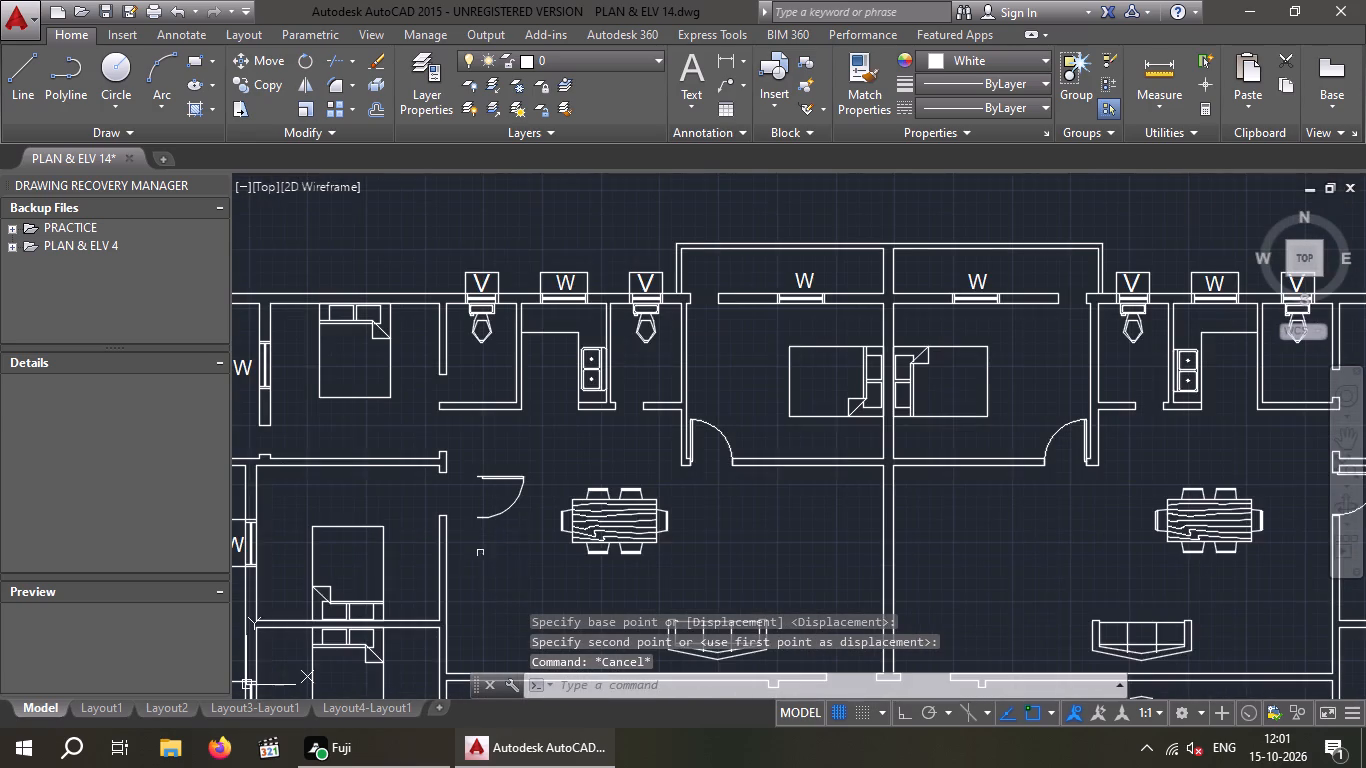
scroll(506, 518, "up", 1)
left_click_drag(580, 446, 561, 449)
left_click(479, 479)
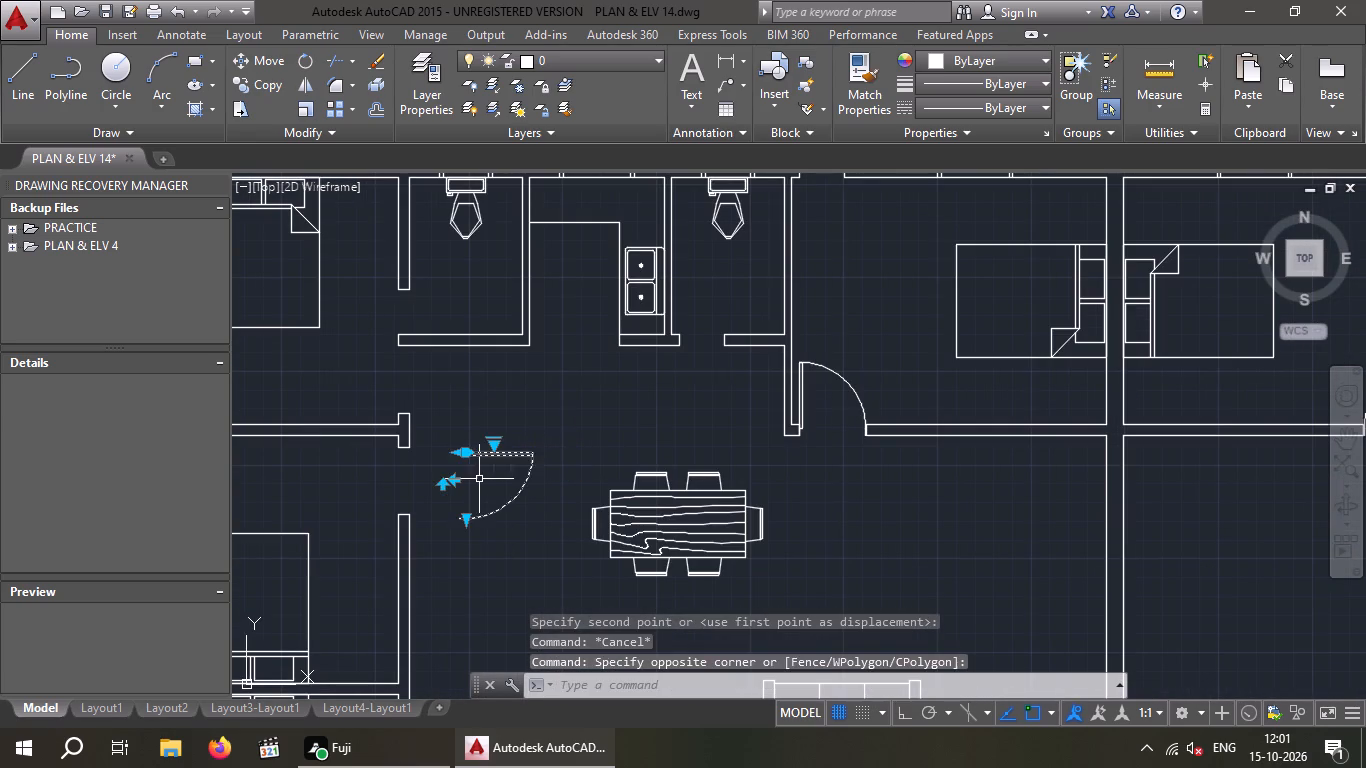
scroll(469, 491, "down", 2)
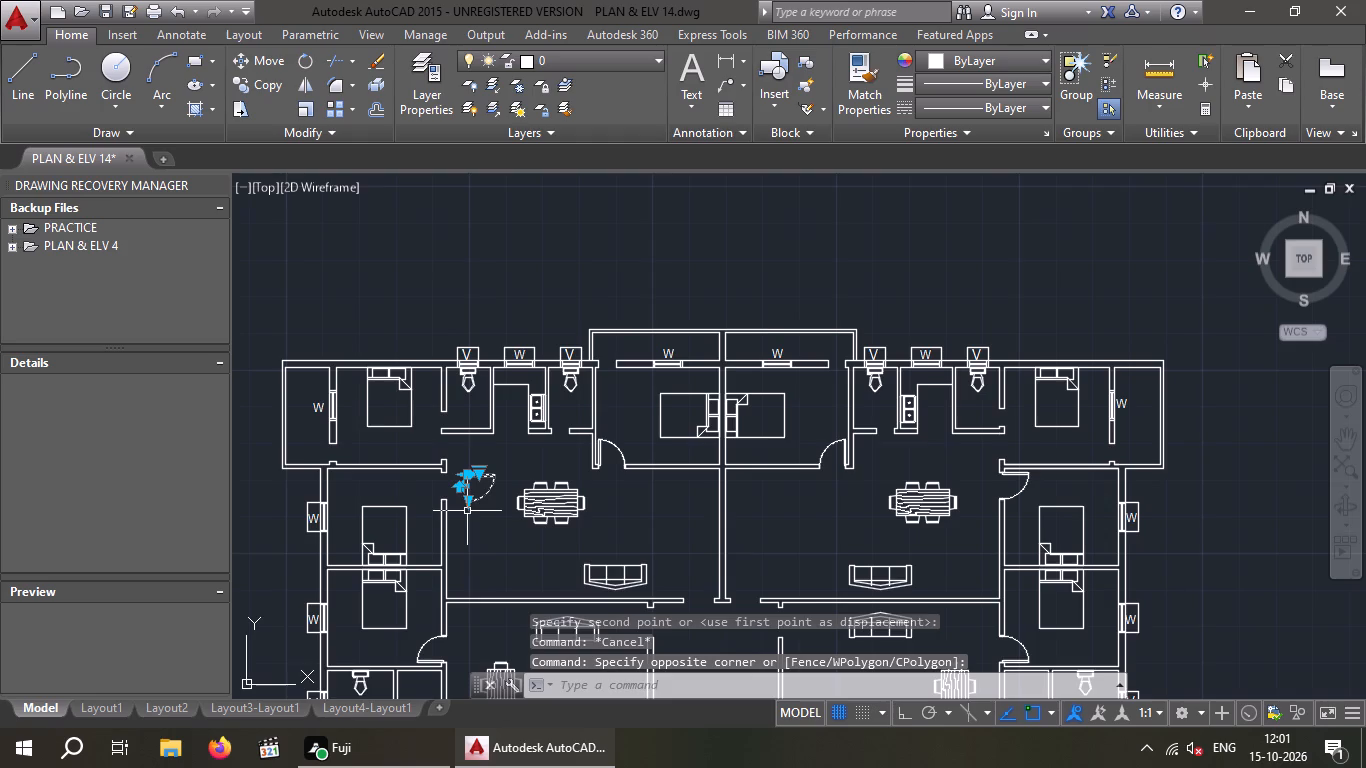
middle_click_drag(467, 511, 475, 459)
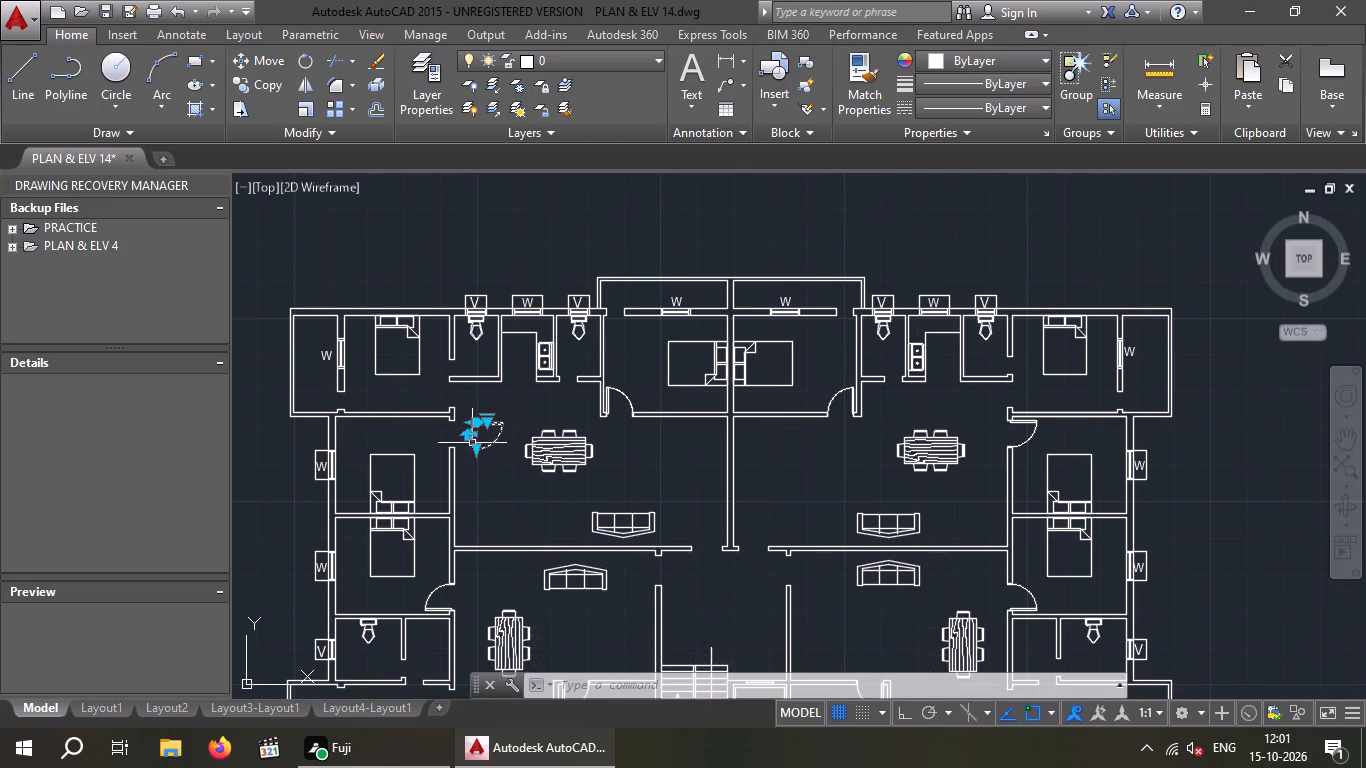
scroll(470, 436, "up", 3)
left_click(469, 428)
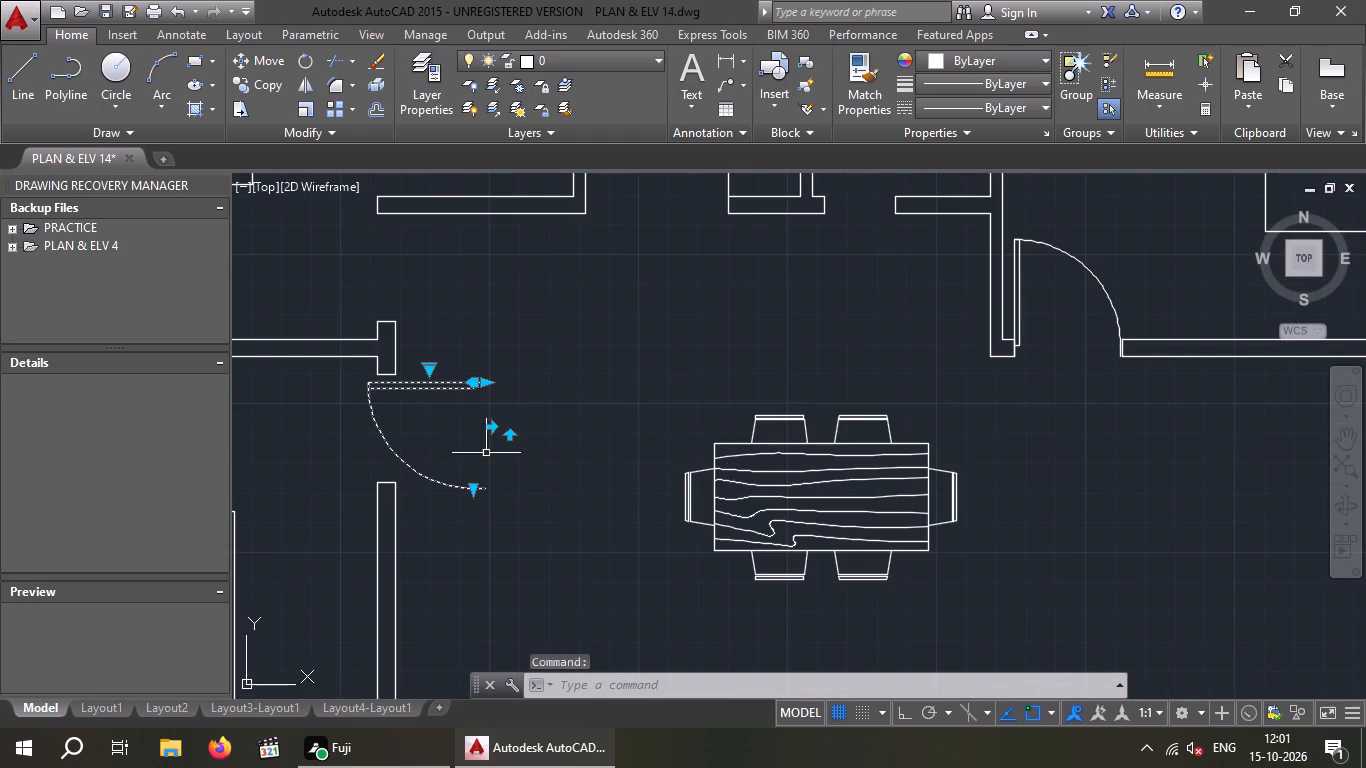
Move the flipped northwest door by its hinge-side corner onto the southeast corner of the bedroom doorway's northern jamb.
left_click(270, 55)
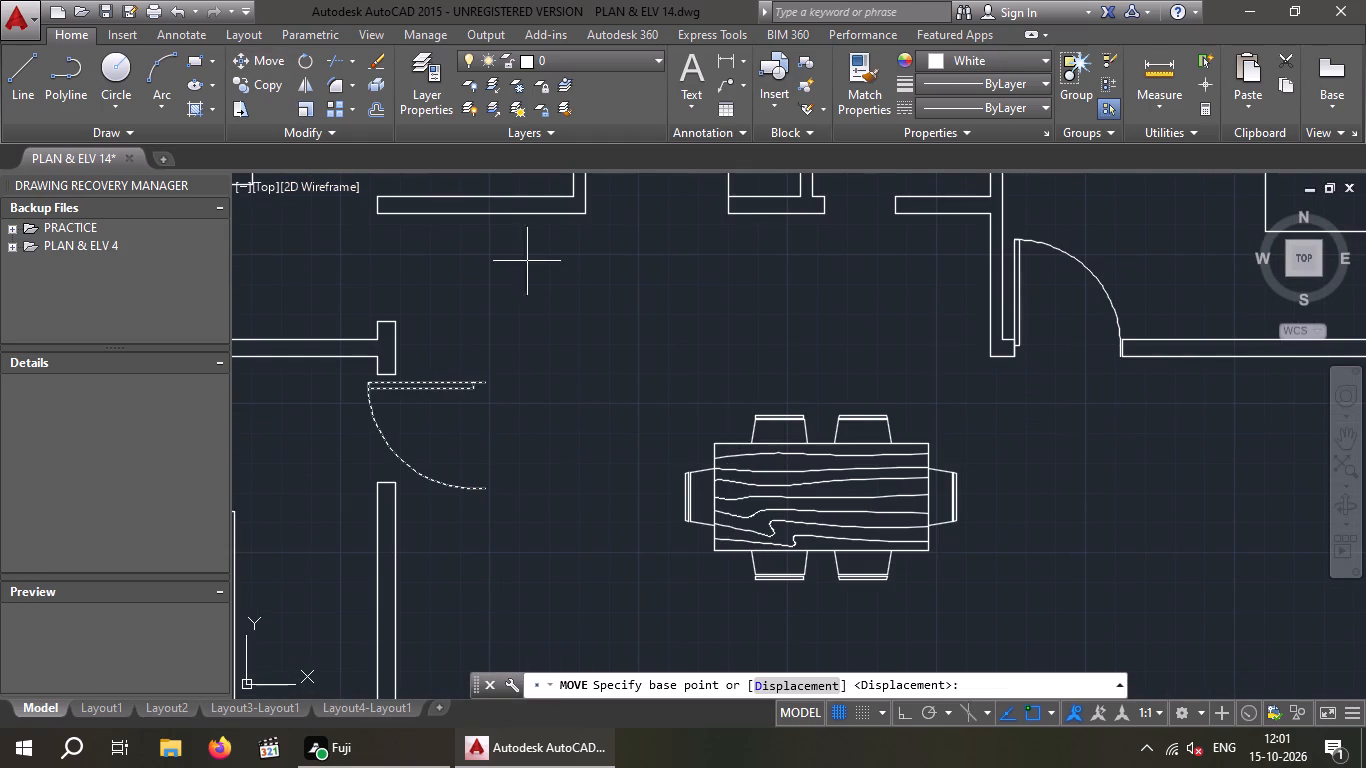
left_click(490, 379)
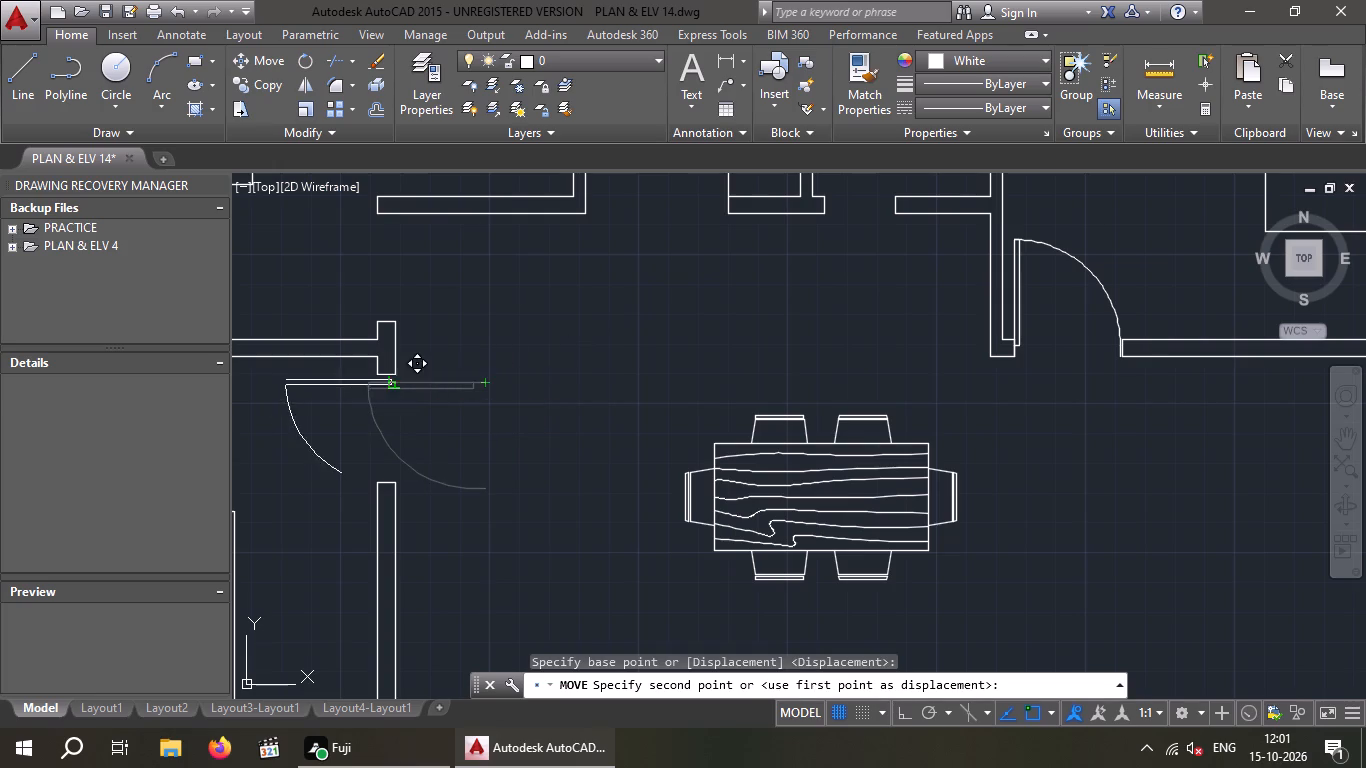
left_click(398, 378)
key("Escape")
Copy the southwest apartment's northern bedroom door by its hinge corner onto the southern jamb's northeast corner at the northwest corner bedroom's doorway.
scroll(439, 386, "down", 2)
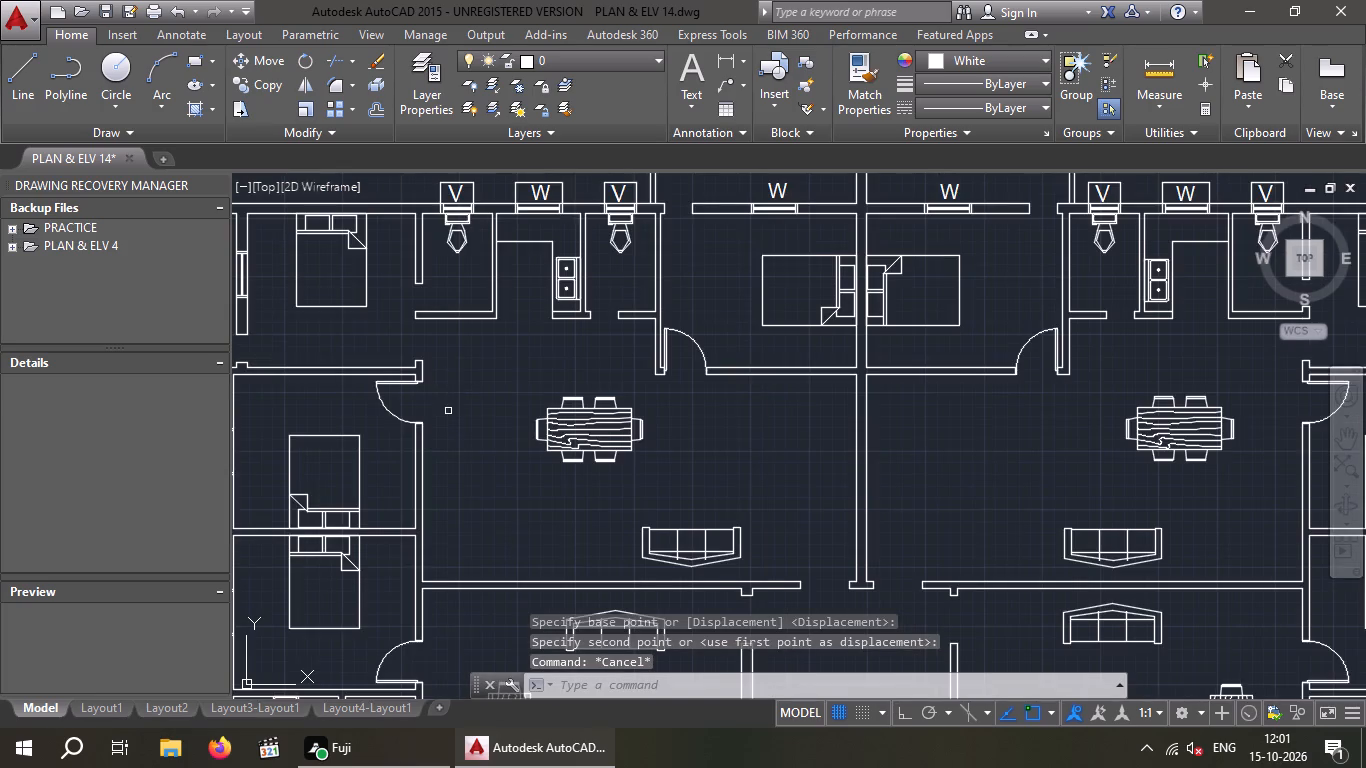
middle_click_drag(447, 411, 432, 350)
left_click(406, 610)
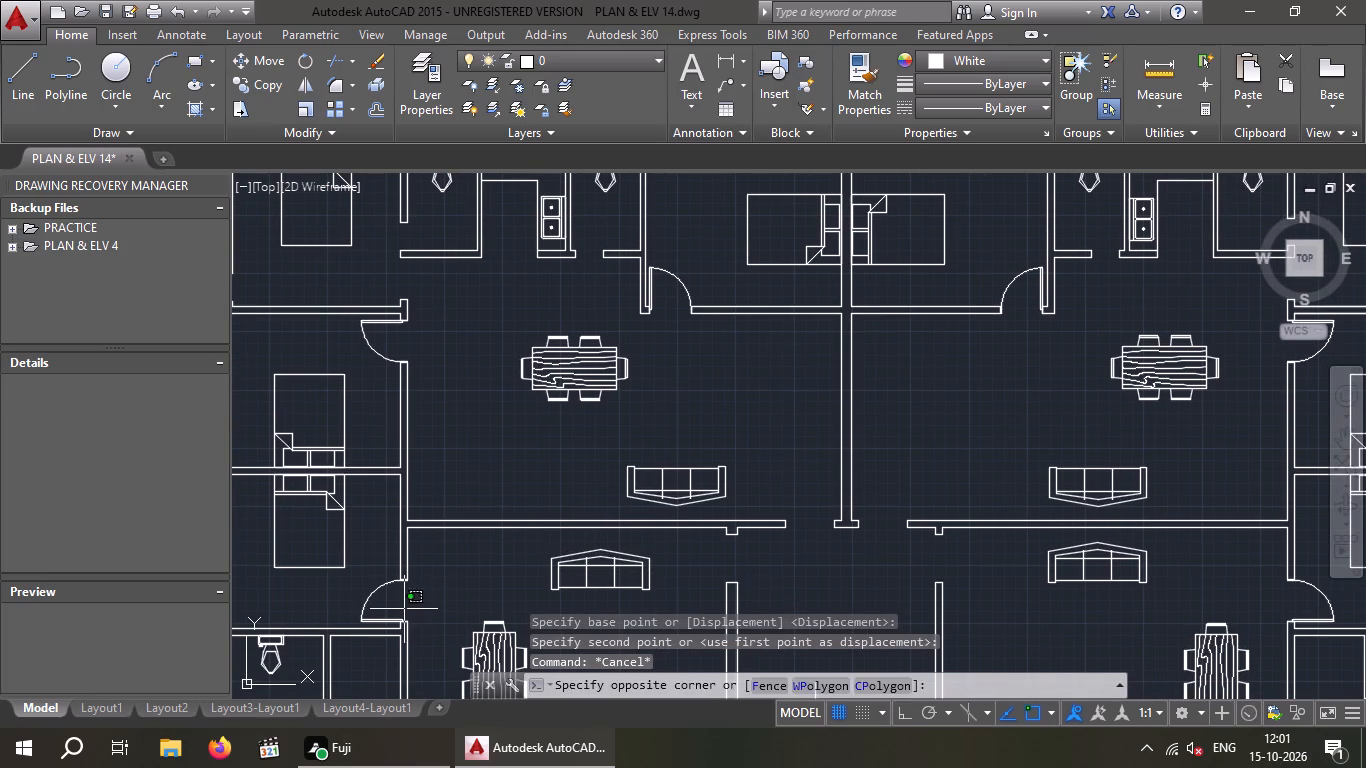
left_click(347, 607)
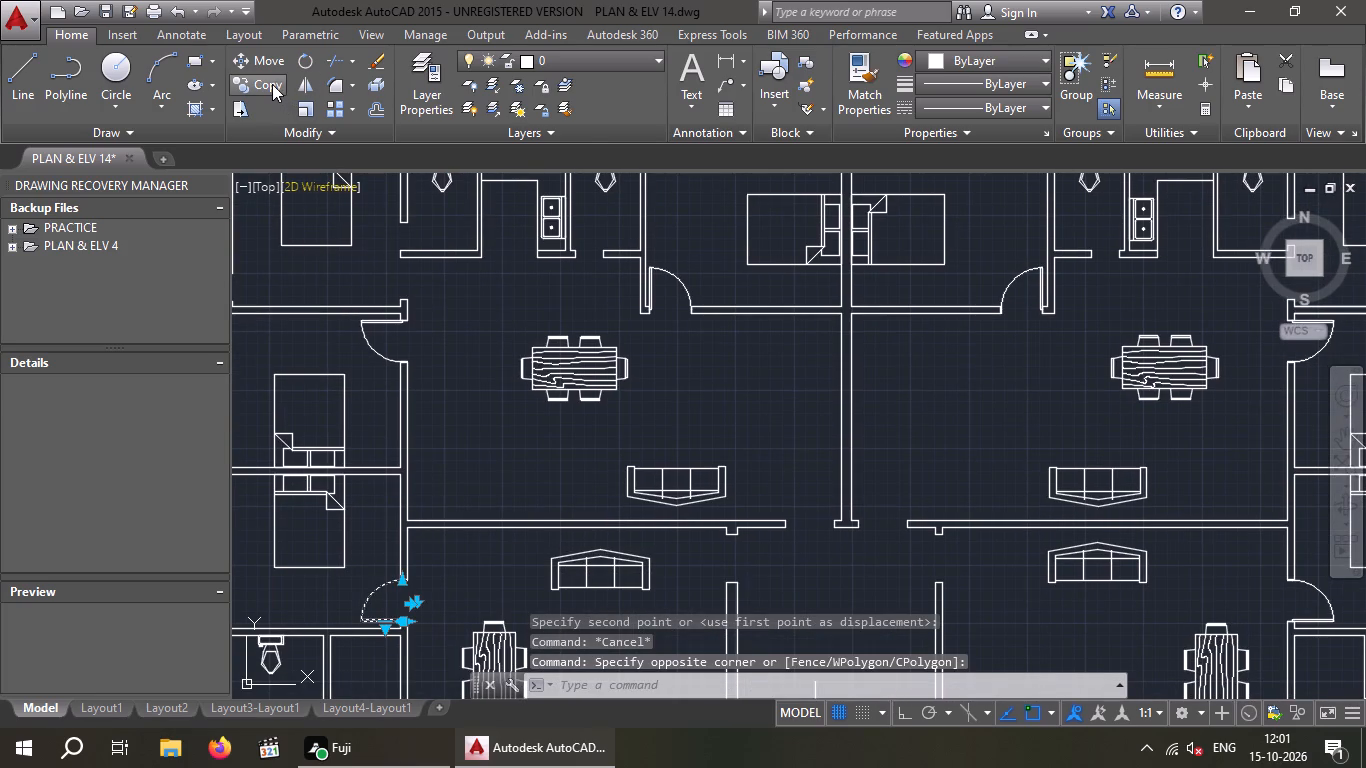
left_click(272, 84)
scroll(389, 627, "up", 3)
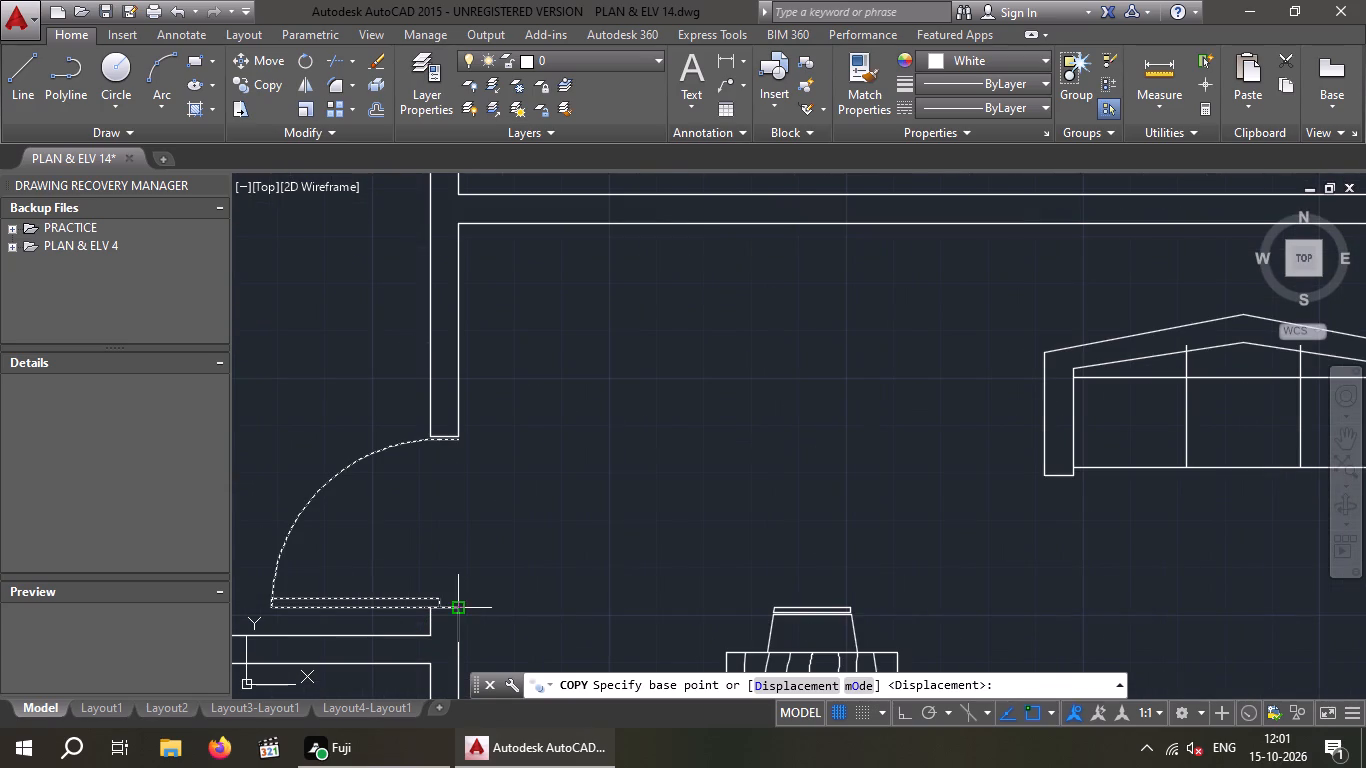
left_click(453, 608)
scroll(496, 484, "down", 2)
middle_click_drag(496, 484, 460, 648)
scroll(489, 388, "down", 1)
middle_click_drag(489, 388, 483, 443)
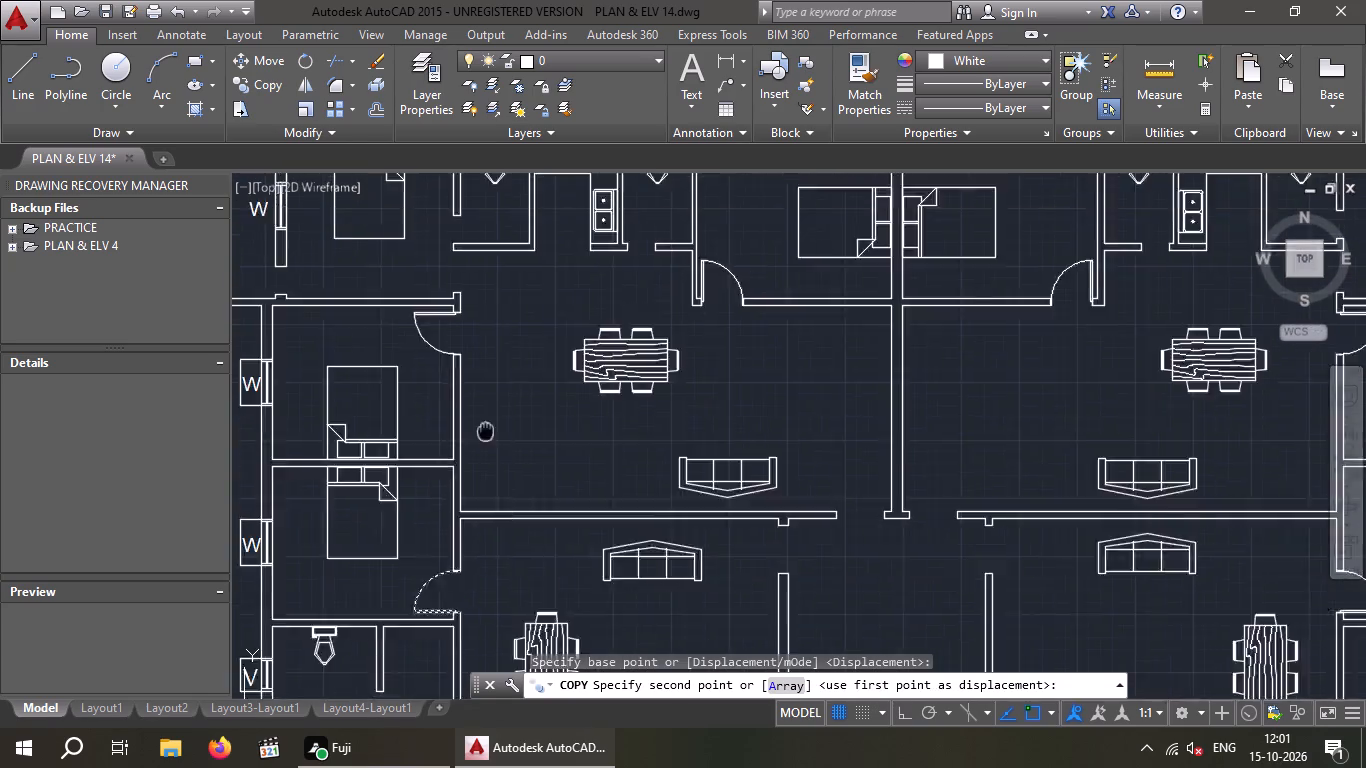
middle_click_drag(483, 443, 442, 623)
scroll(414, 500, "up", 3)
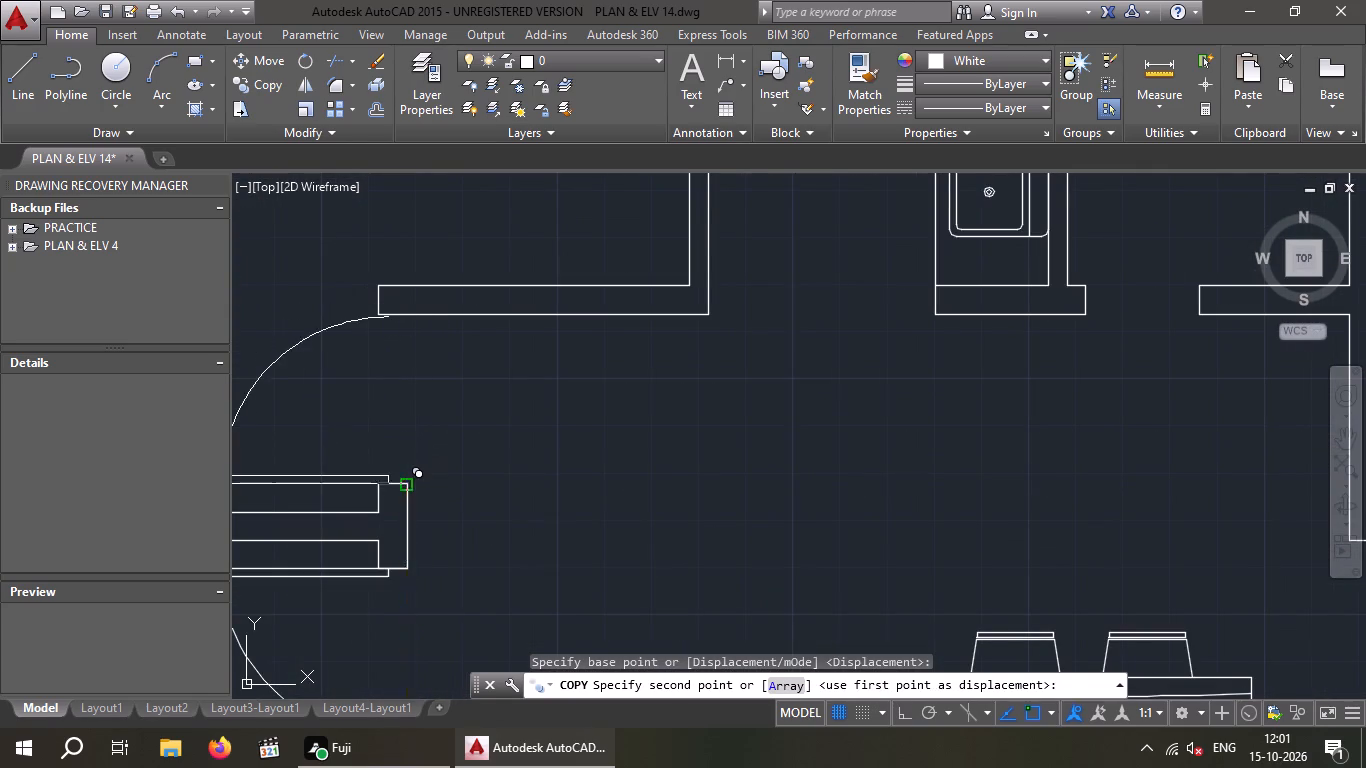
left_click(408, 482)
key("Escape")
Copy the northwest apartment's southern bedroom door by its hinge corner onto the northern jamb's southeast corner at the southwest corner bedroom's doorway.
scroll(473, 457, "down", 3)
middle_click_drag(516, 506, 466, 355)
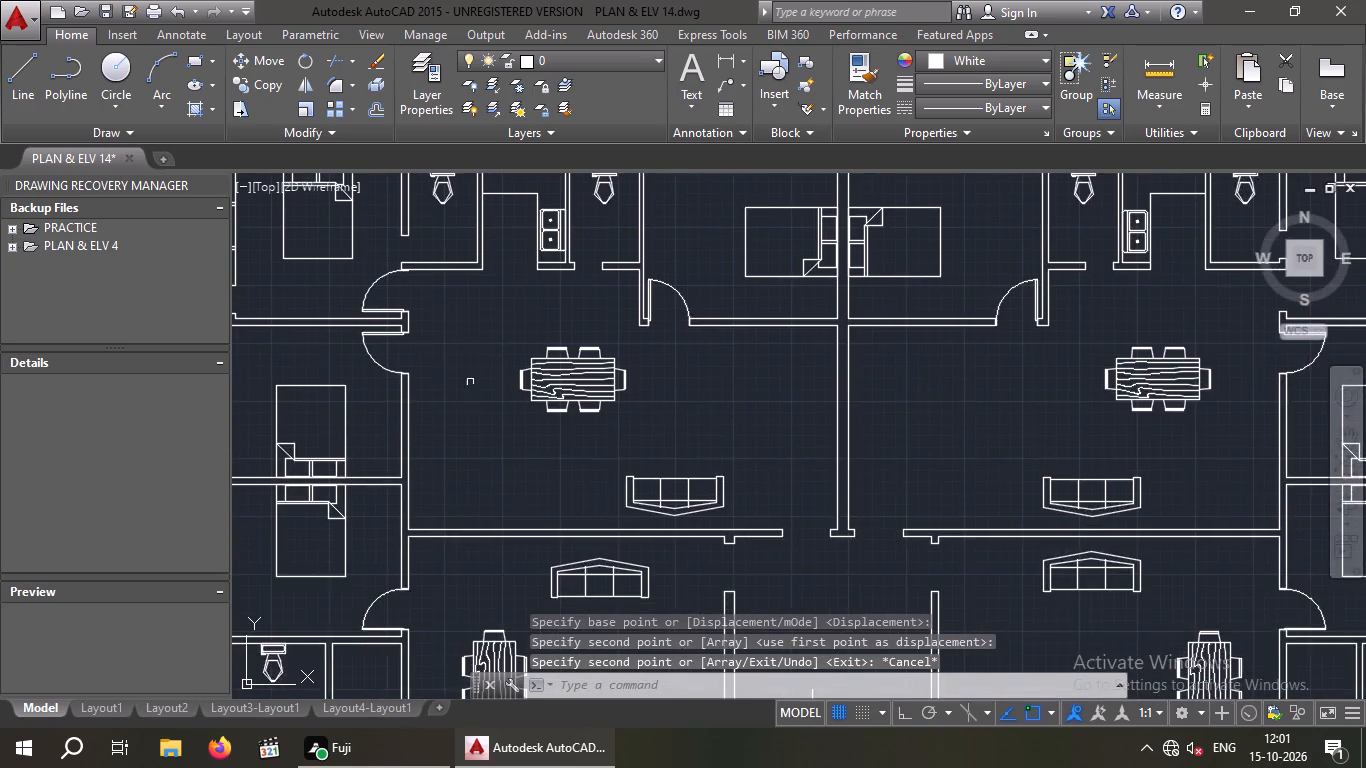
scroll(470, 389, "down", 1)
middle_click_drag(423, 575, 422, 487)
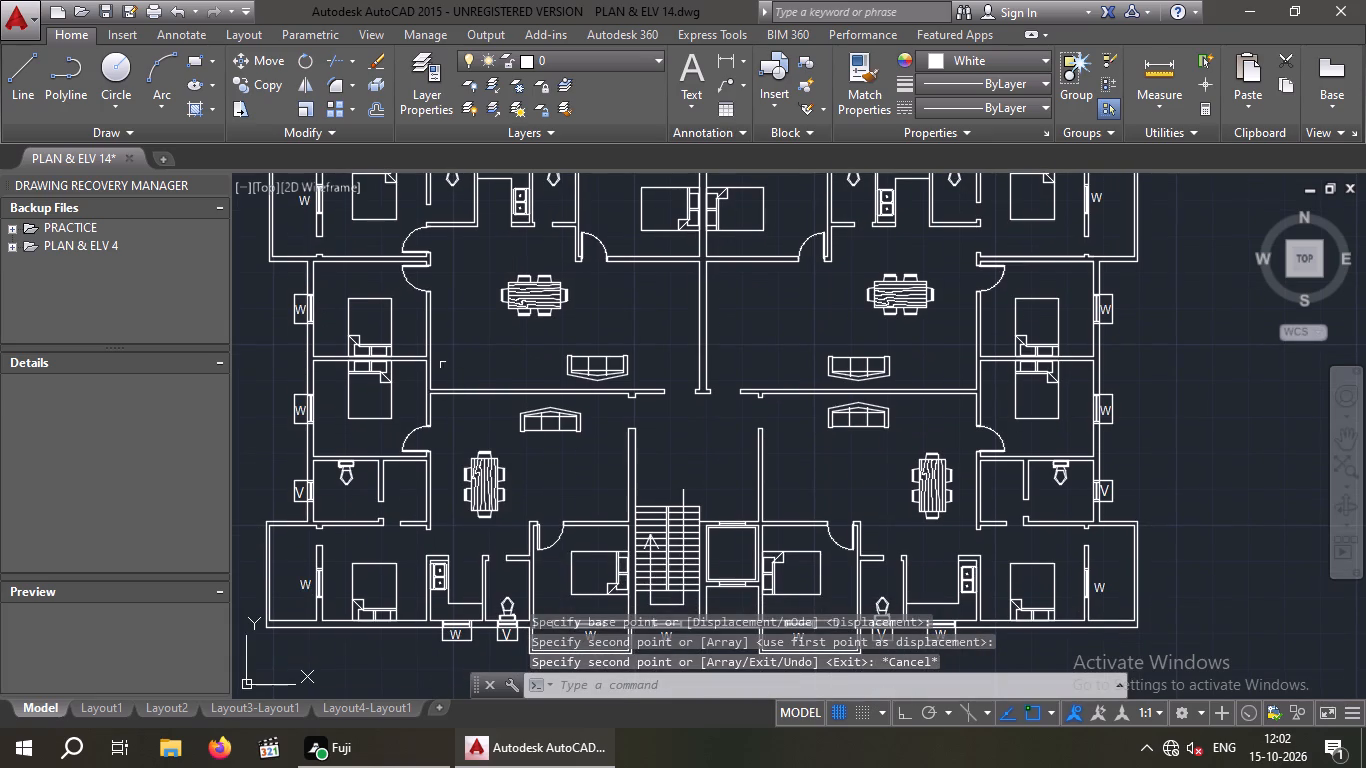
scroll(435, 278, "up", 3)
left_click_drag(454, 269, 327, 290)
left_click(273, 303)
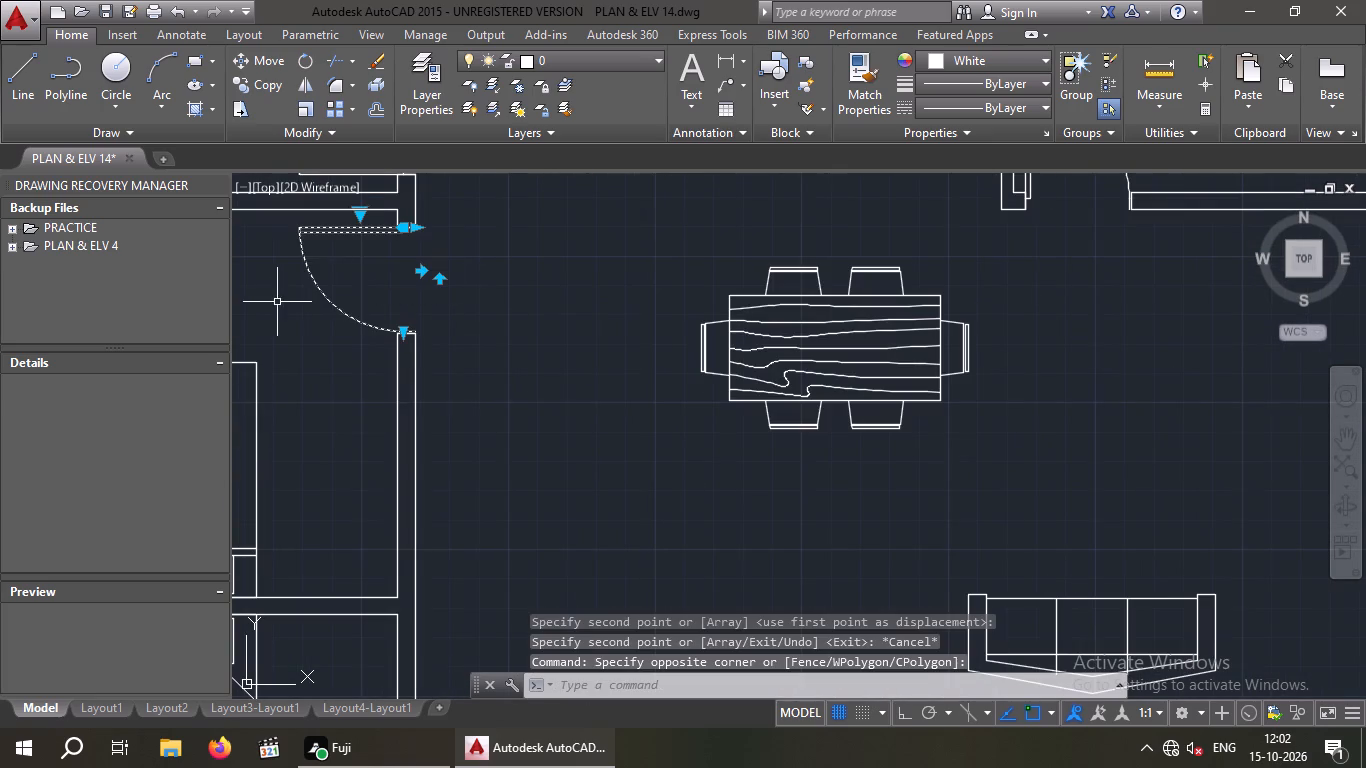
left_click(271, 81)
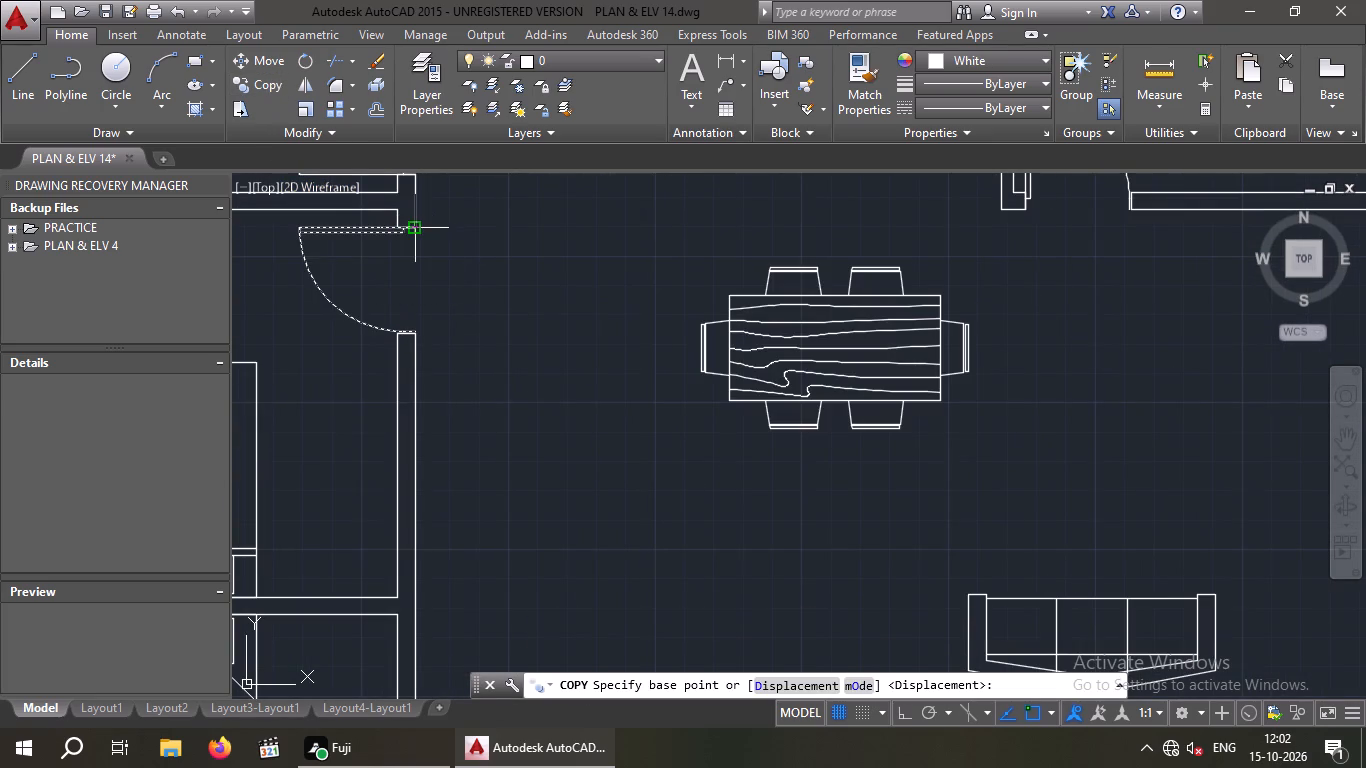
left_click(416, 228)
scroll(420, 242, "down", 5)
scroll(416, 347, "up", 4)
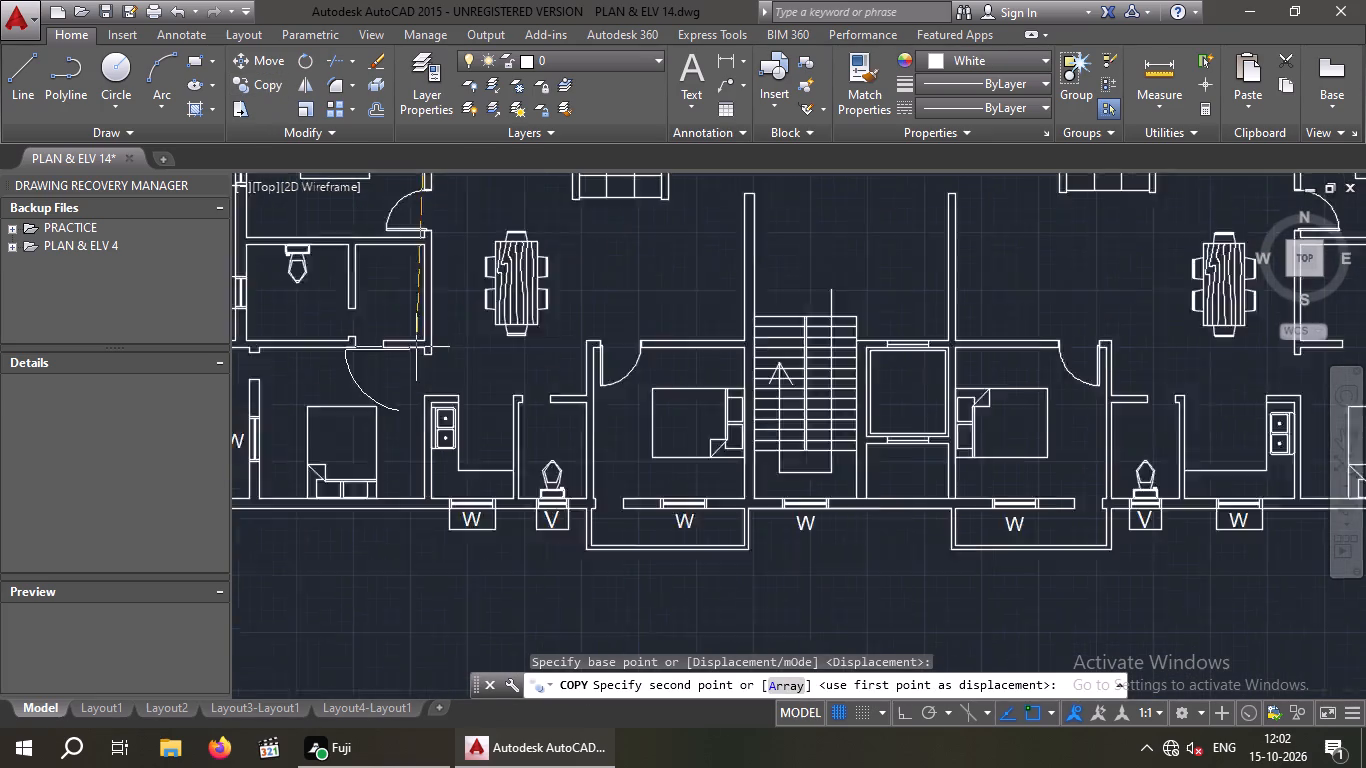
scroll(422, 385, "up", 2)
left_click(457, 313)
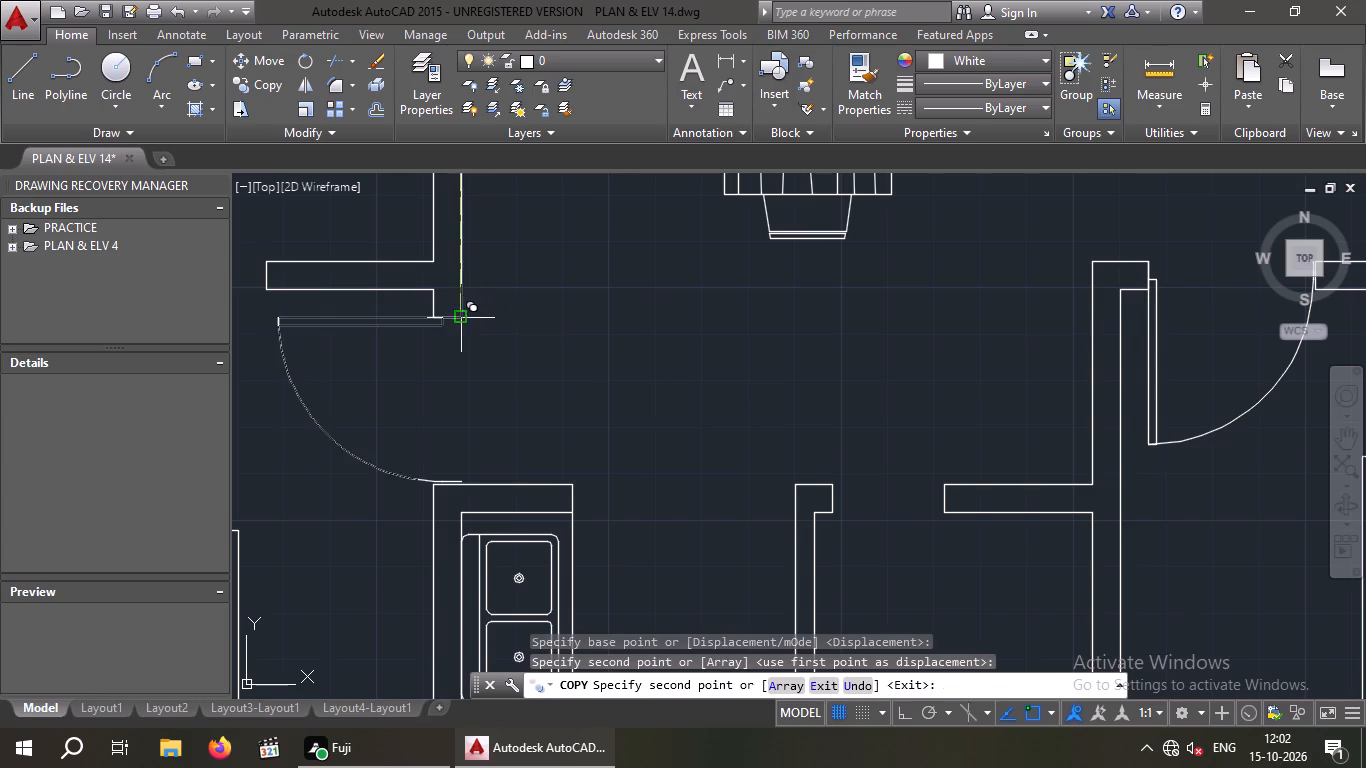
key("Escape")
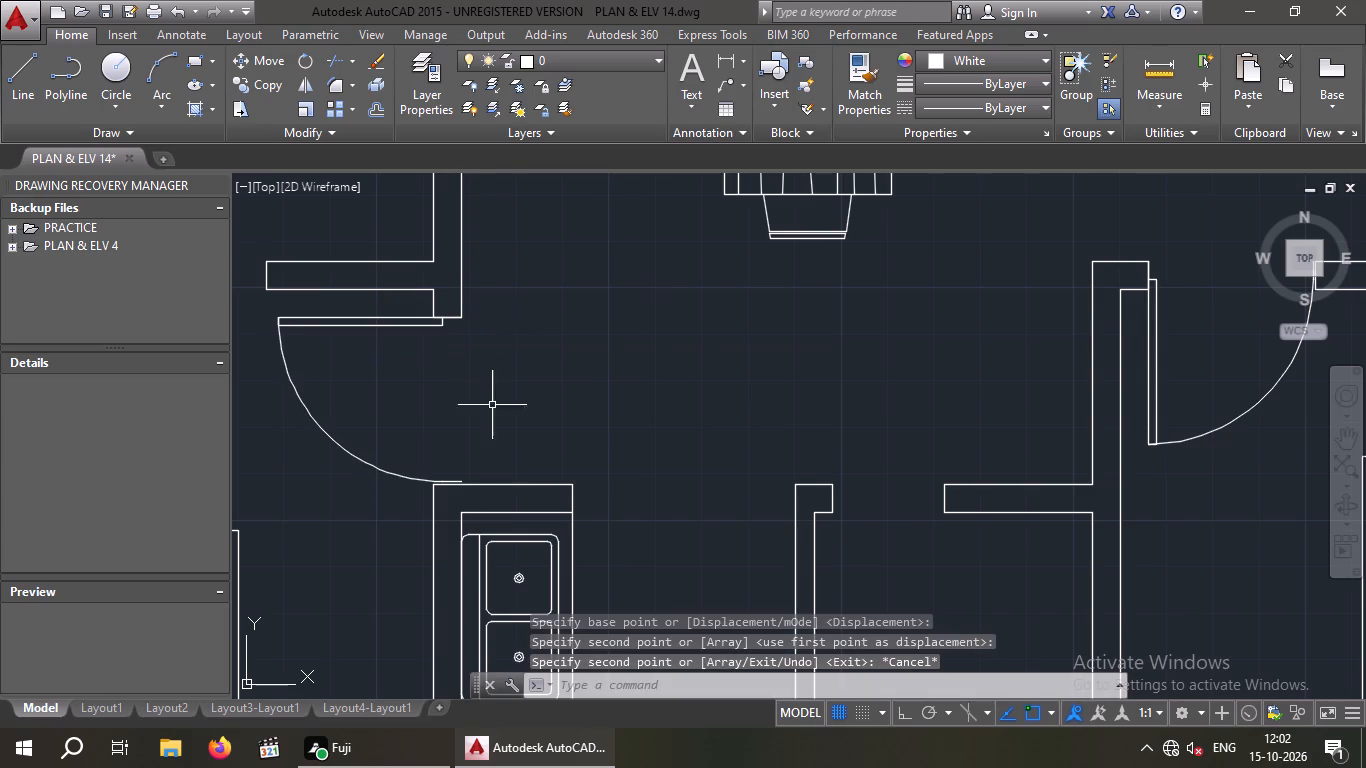
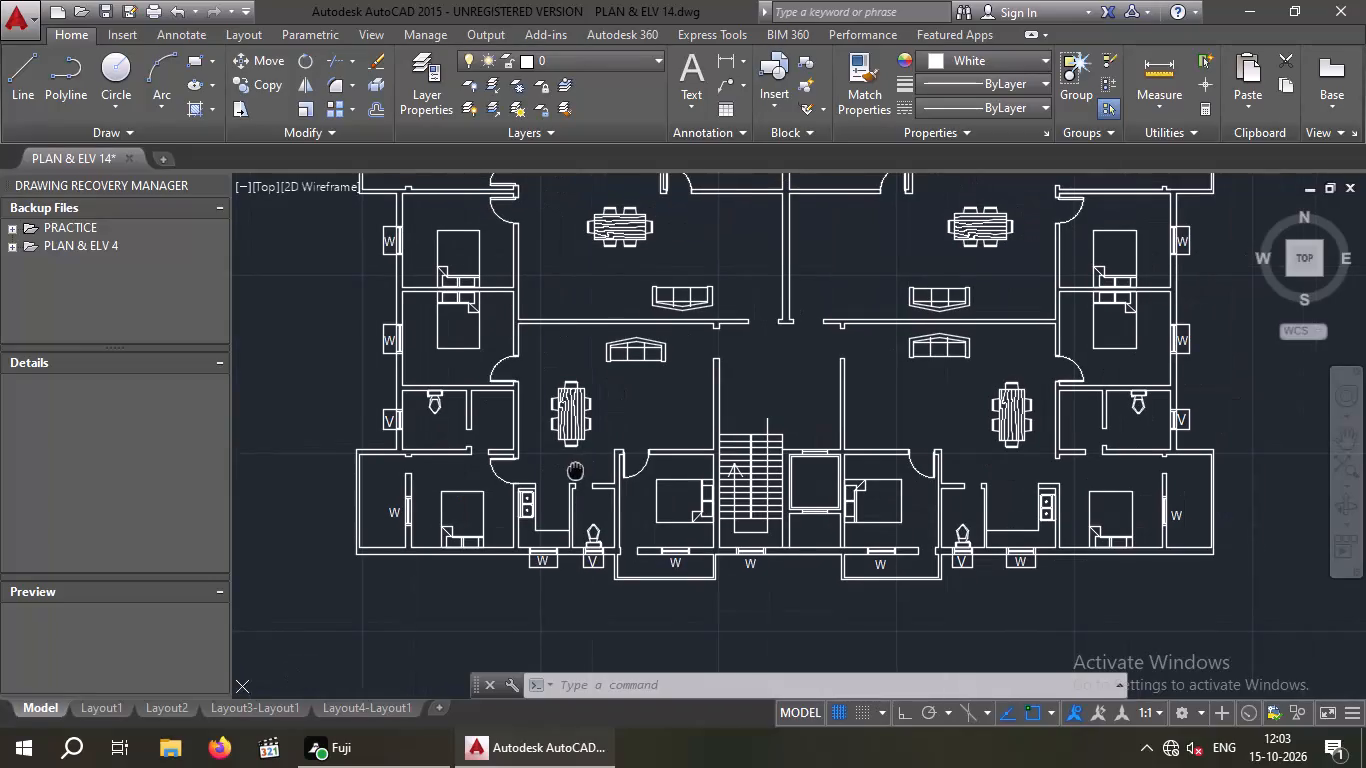
Copy the door of the east-side bedroom above the toilet, from its wall-corner base point, into the northeast corner bedroom's door opening.
middle_click_drag(575, 471, 553, 474)
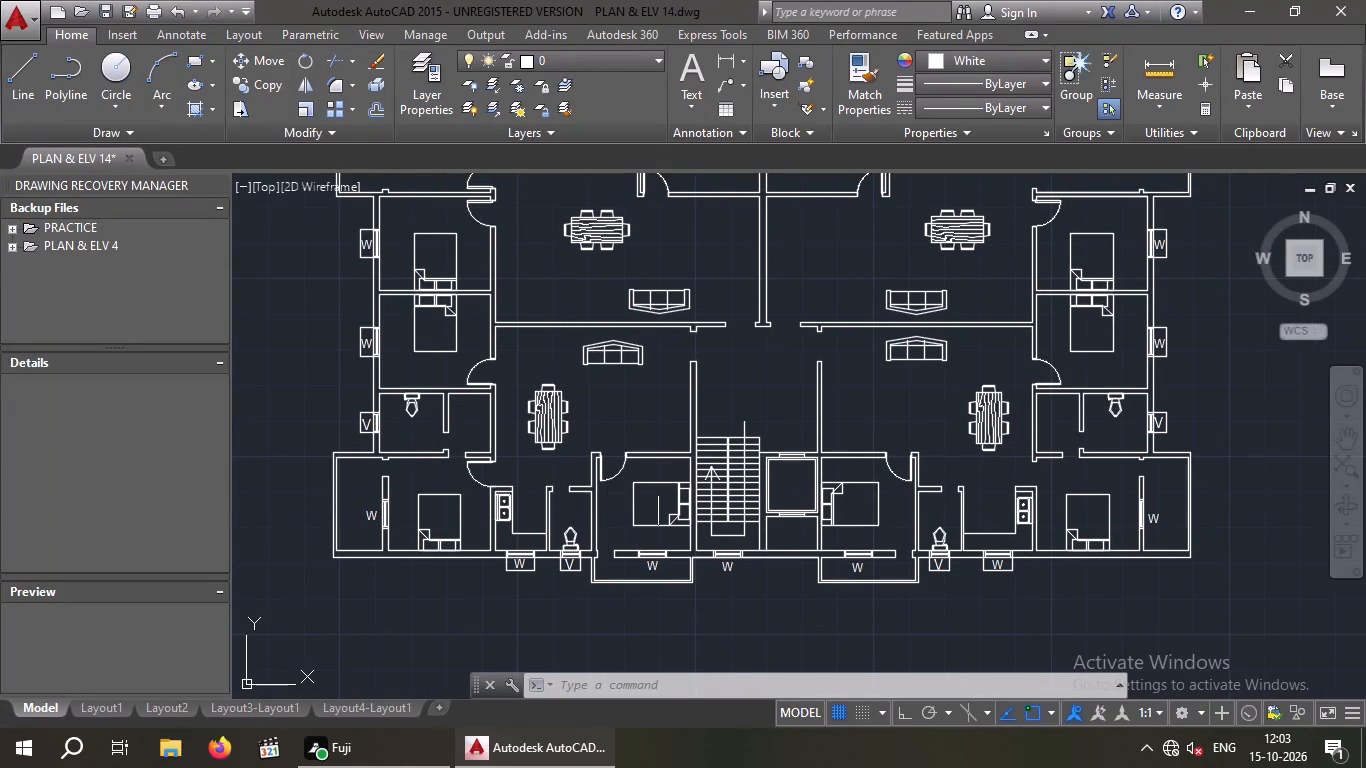
middle_click_drag(840, 432, 479, 514)
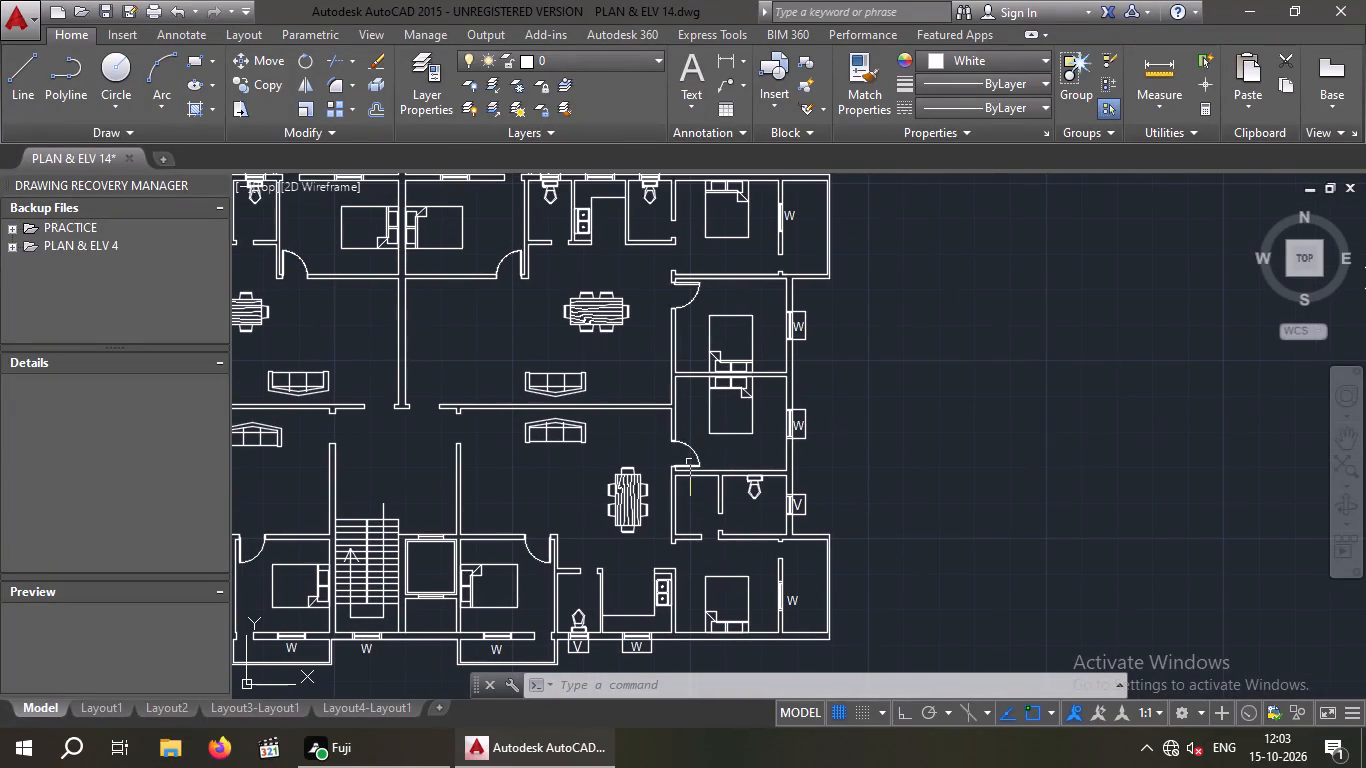
scroll(682, 458, "up", 2)
left_click_drag(726, 445, 641, 479)
left_click(591, 471)
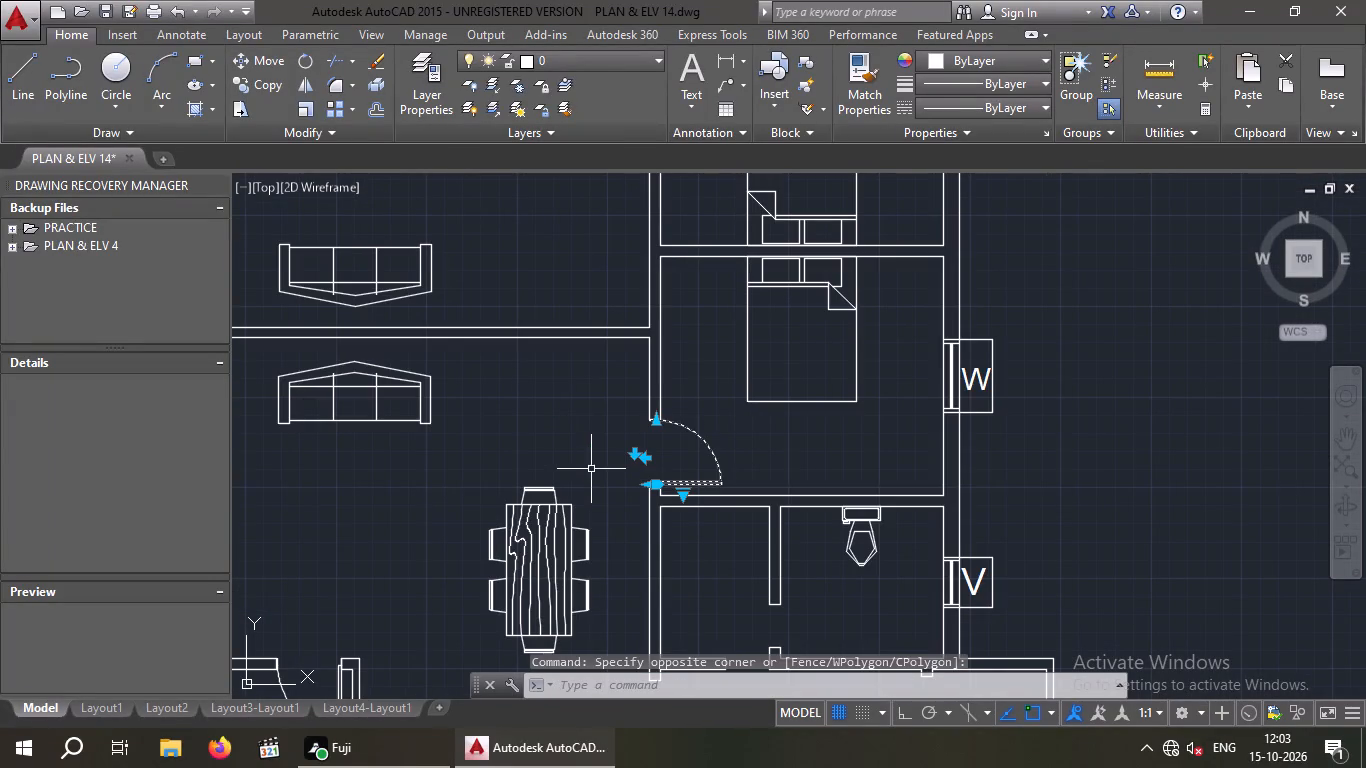
left_click(250, 84)
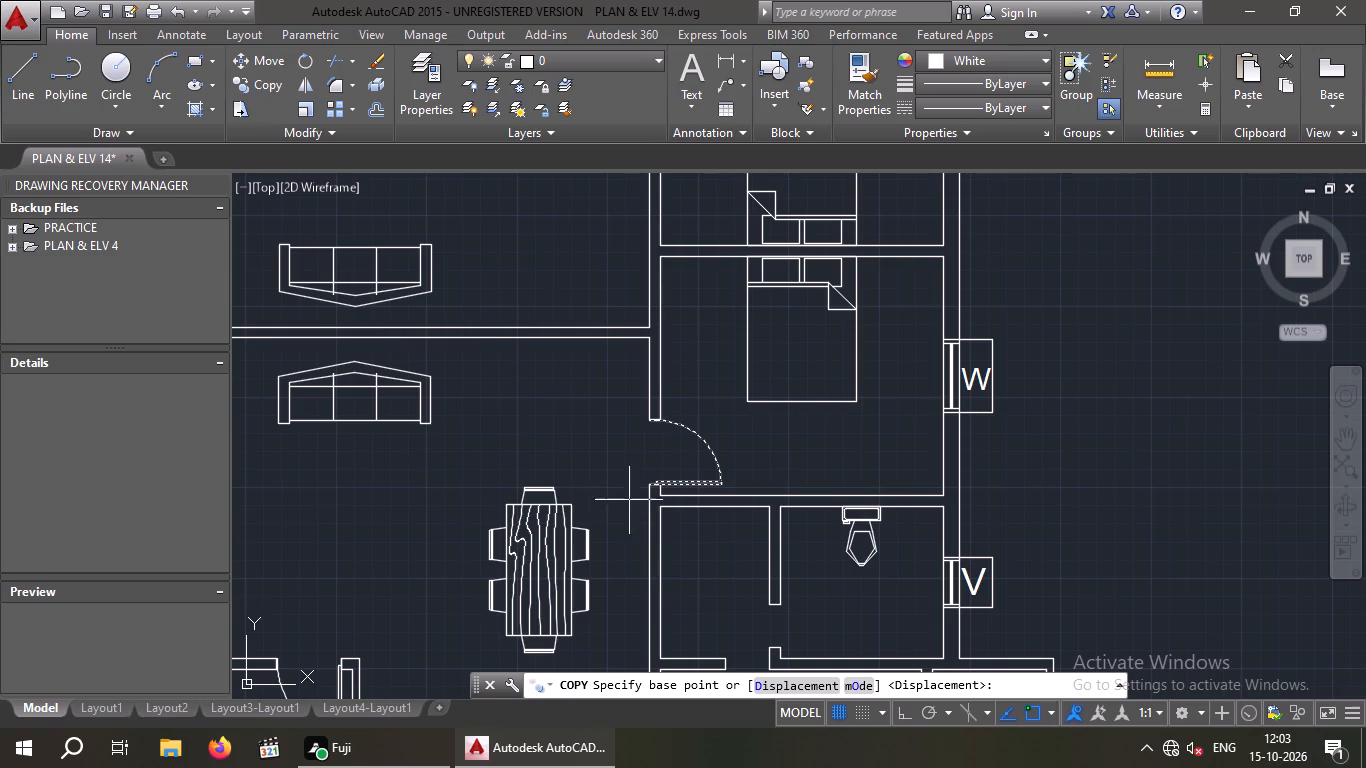
left_click(649, 484)
scroll(628, 402, "down", 2)
middle_click_drag(628, 402, 582, 651)
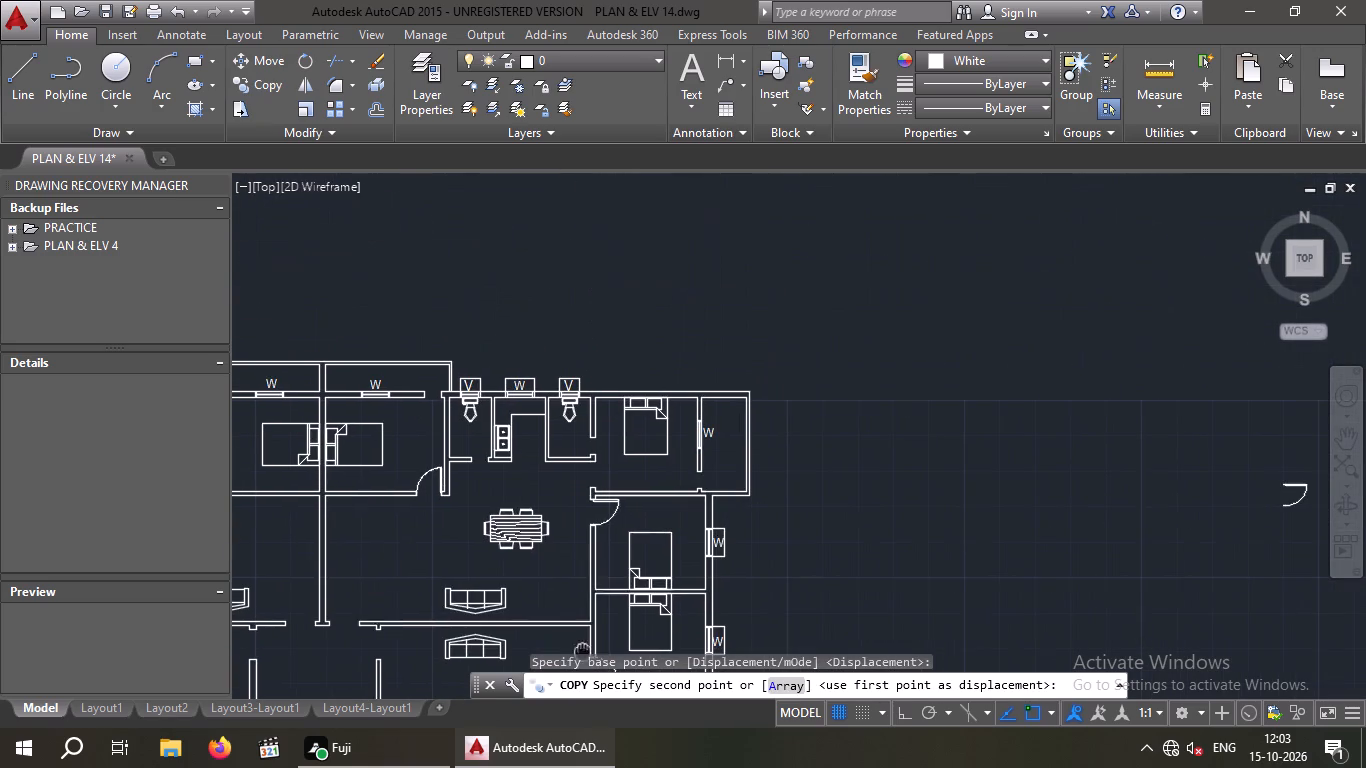
scroll(574, 491, "up", 4)
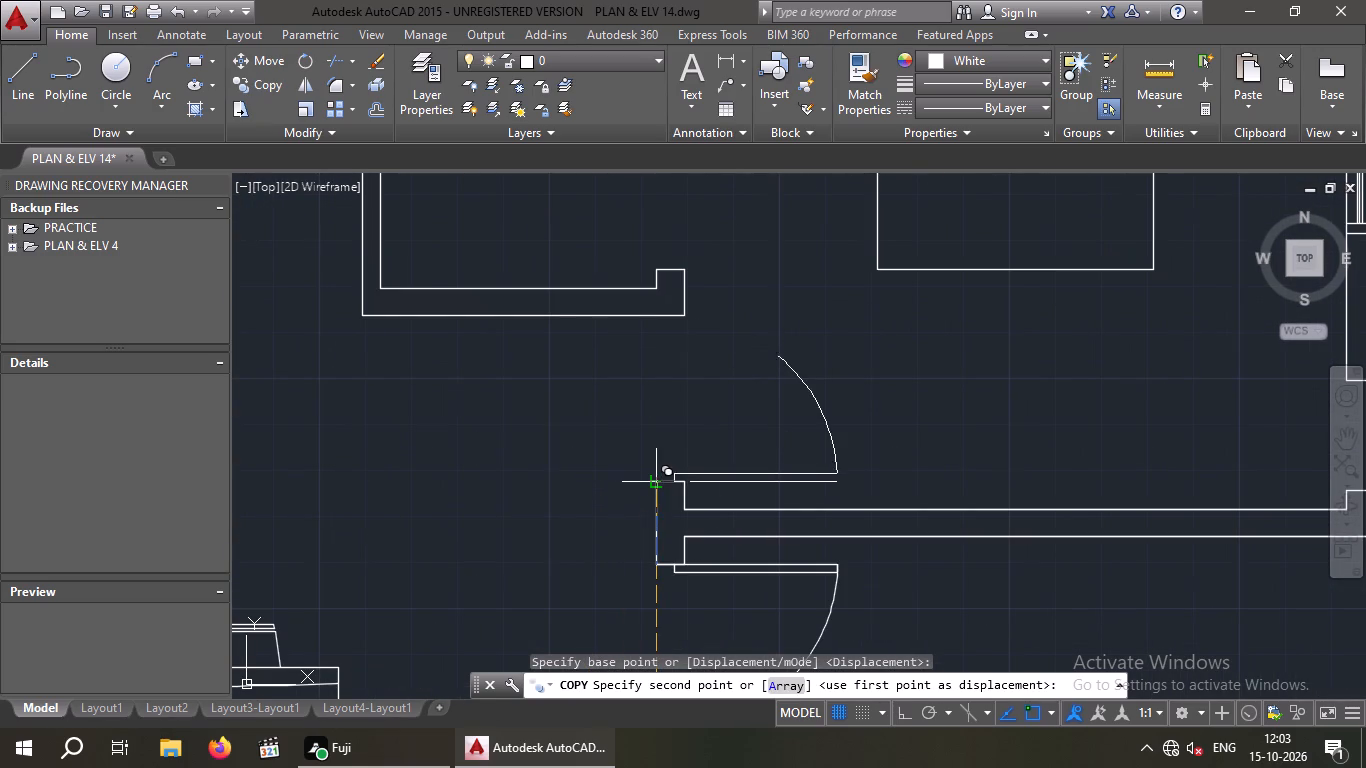
left_click(655, 482)
scroll(652, 453, "down", 4)
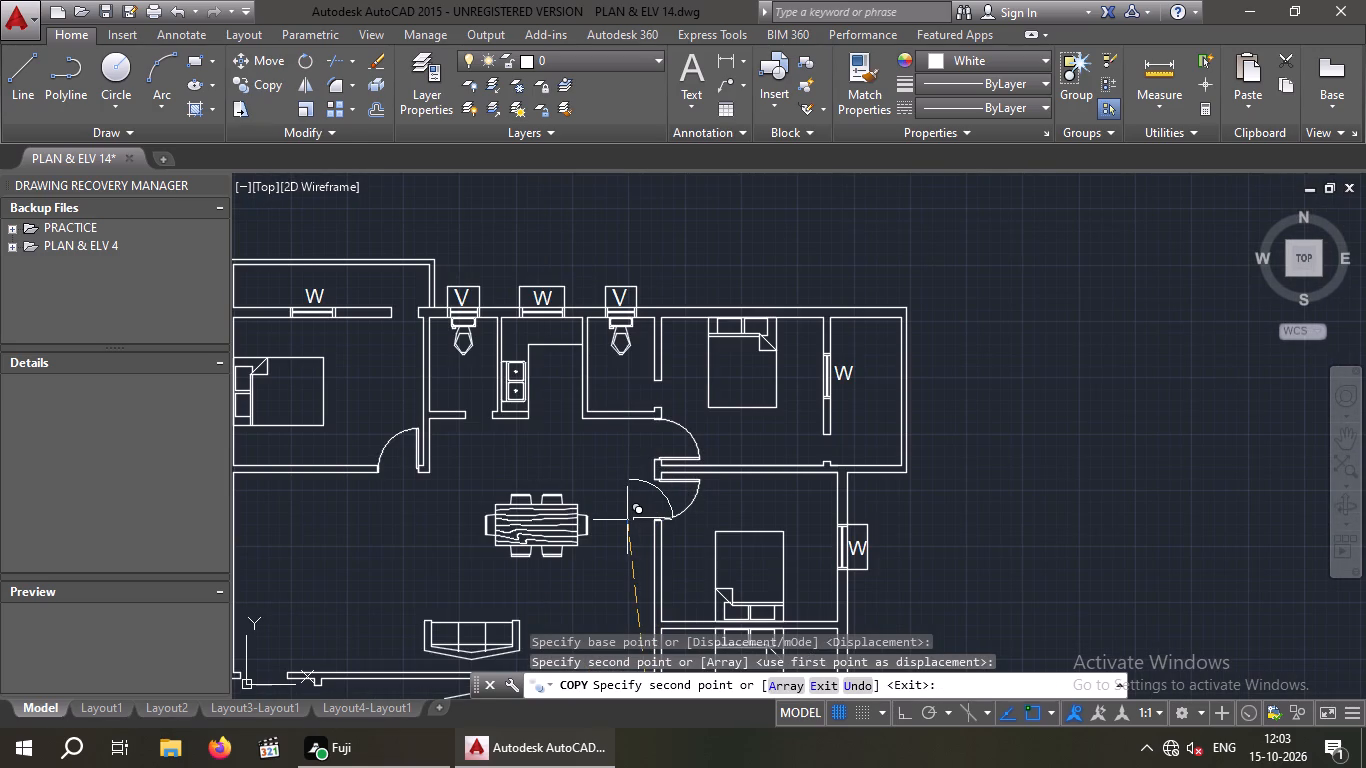
key("Escape")
Copy the door just below the northeast corner bedroom, from its wall-corner base point, into the southeast corner bedroom's door opening.
left_click_drag(711, 492, 666, 503)
left_click(652, 502)
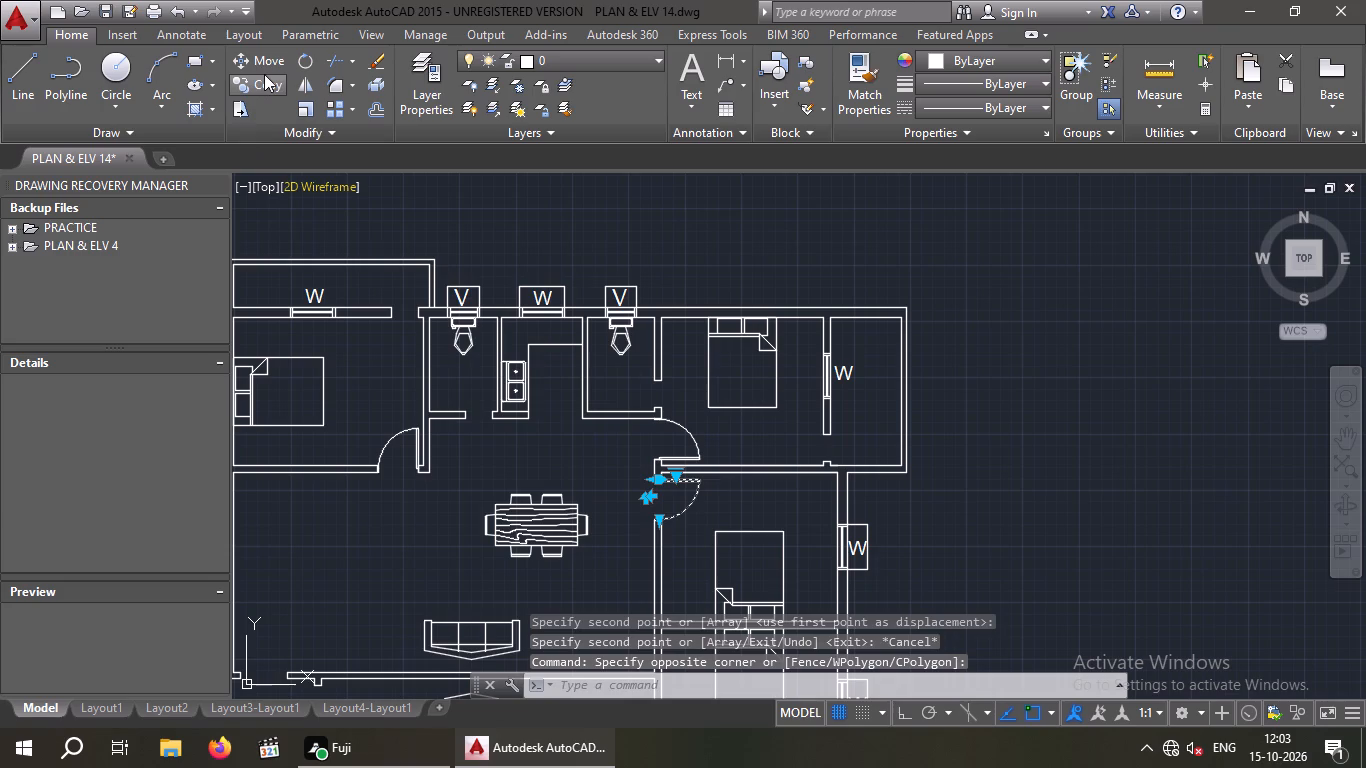
left_click(260, 79)
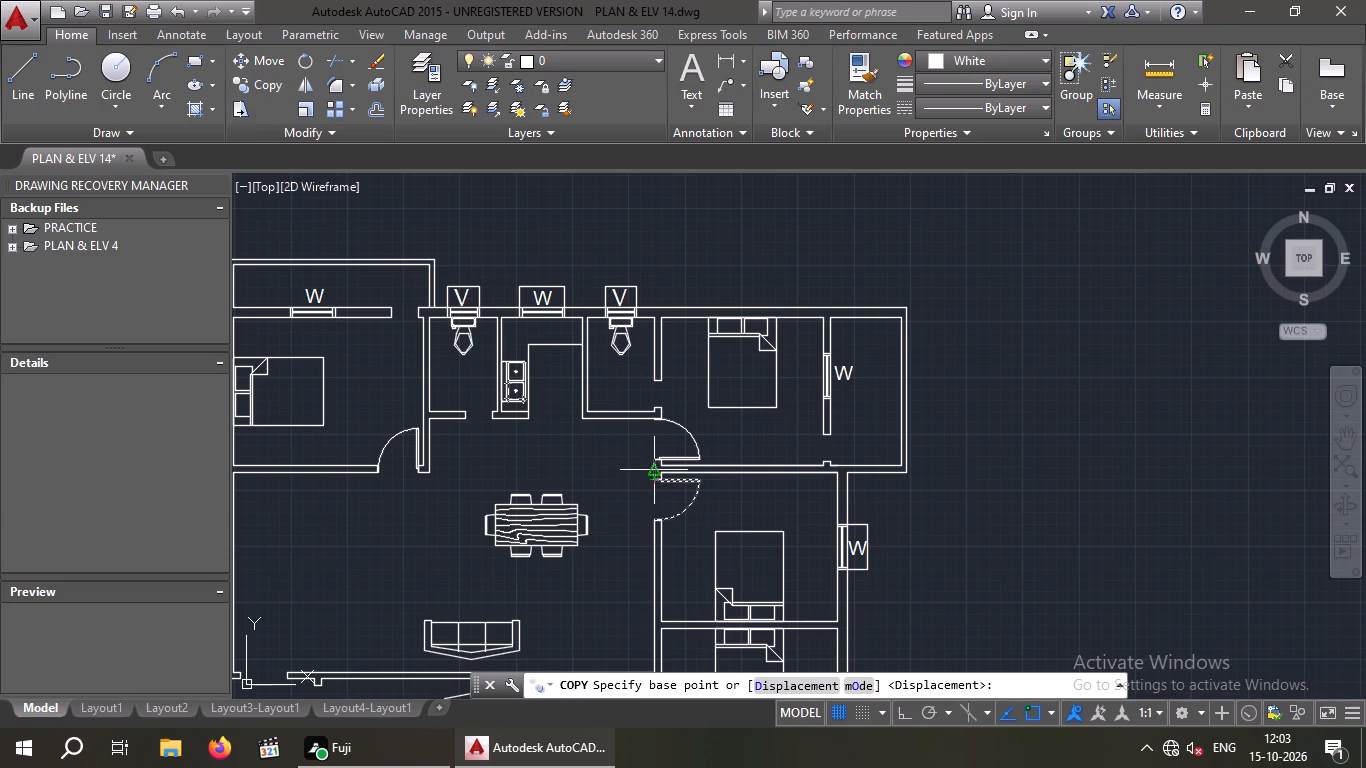
left_click(654, 482)
scroll(644, 466, "down", 3)
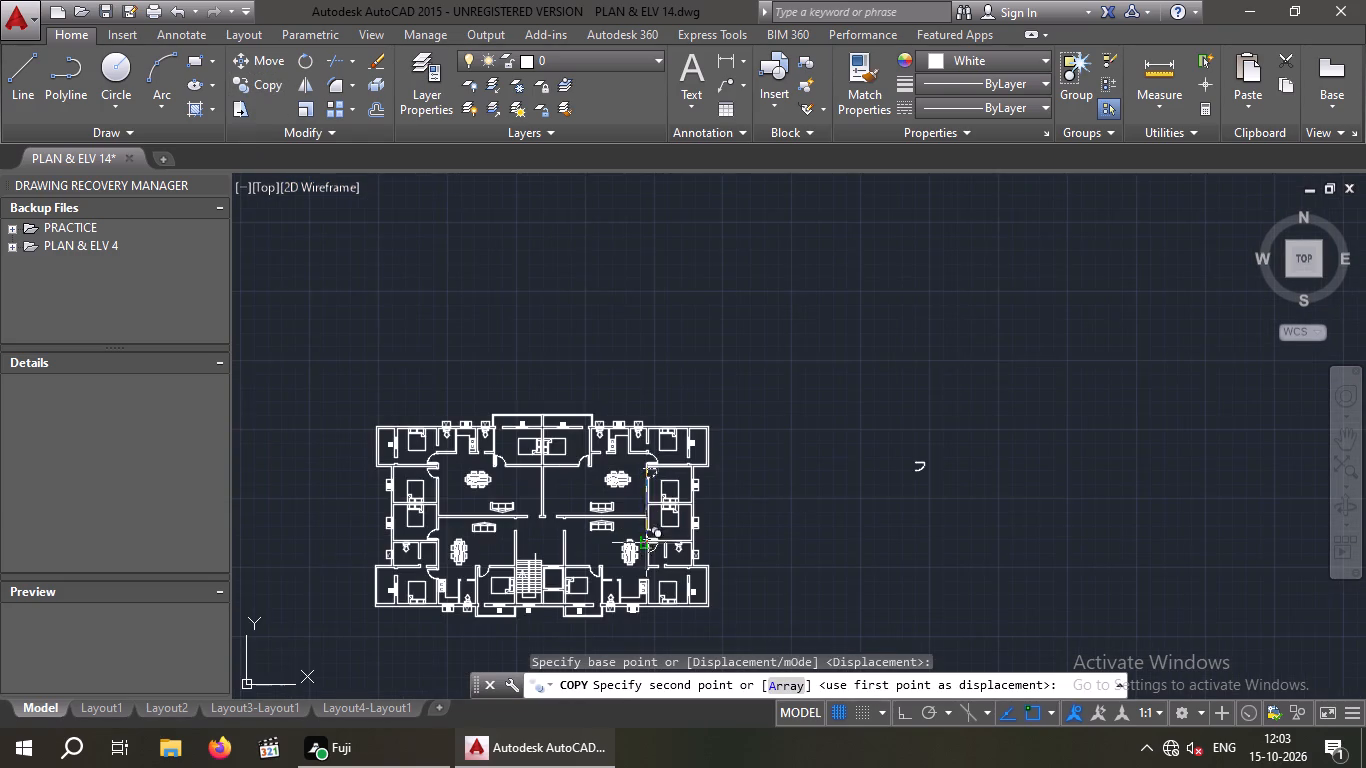
scroll(643, 548, "up", 3)
middle_click_drag(666, 547, 632, 371)
scroll(632, 476, "up", 1)
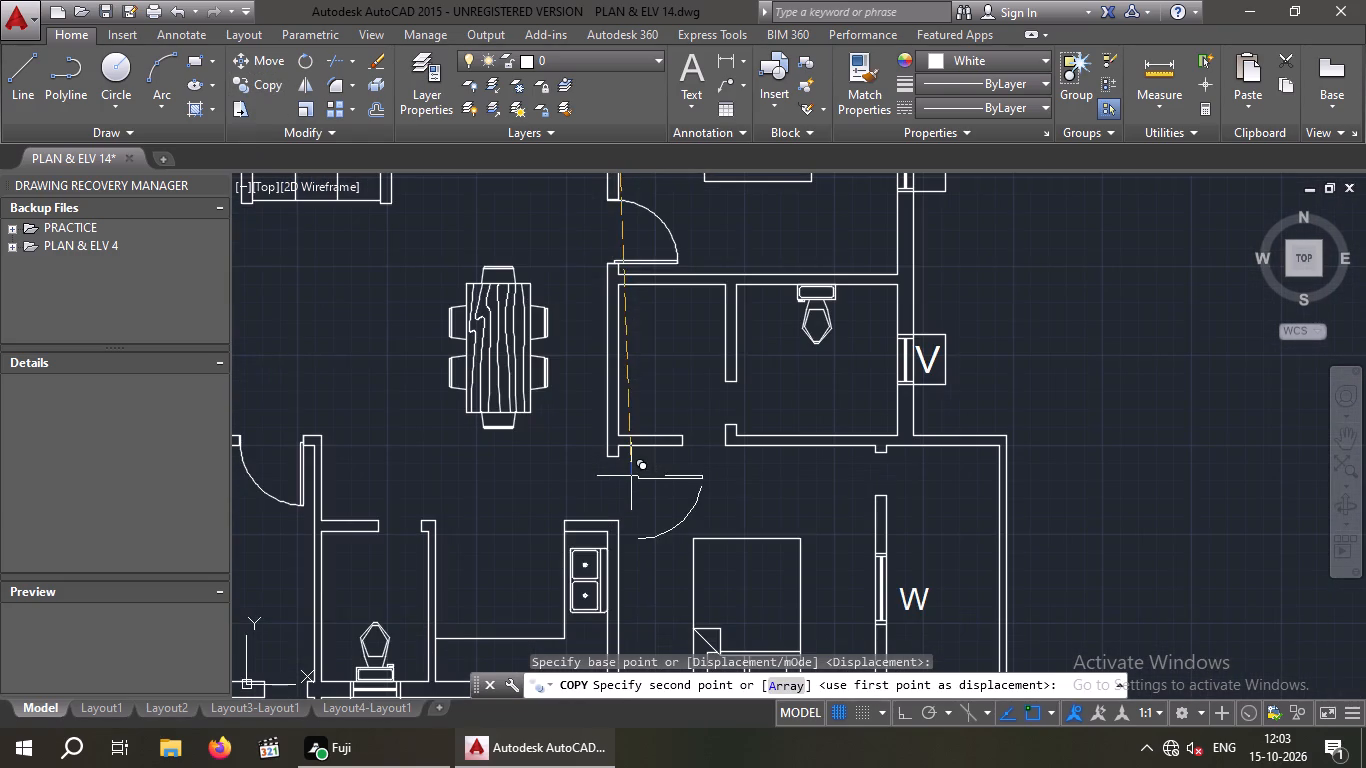
scroll(602, 466, "up", 3)
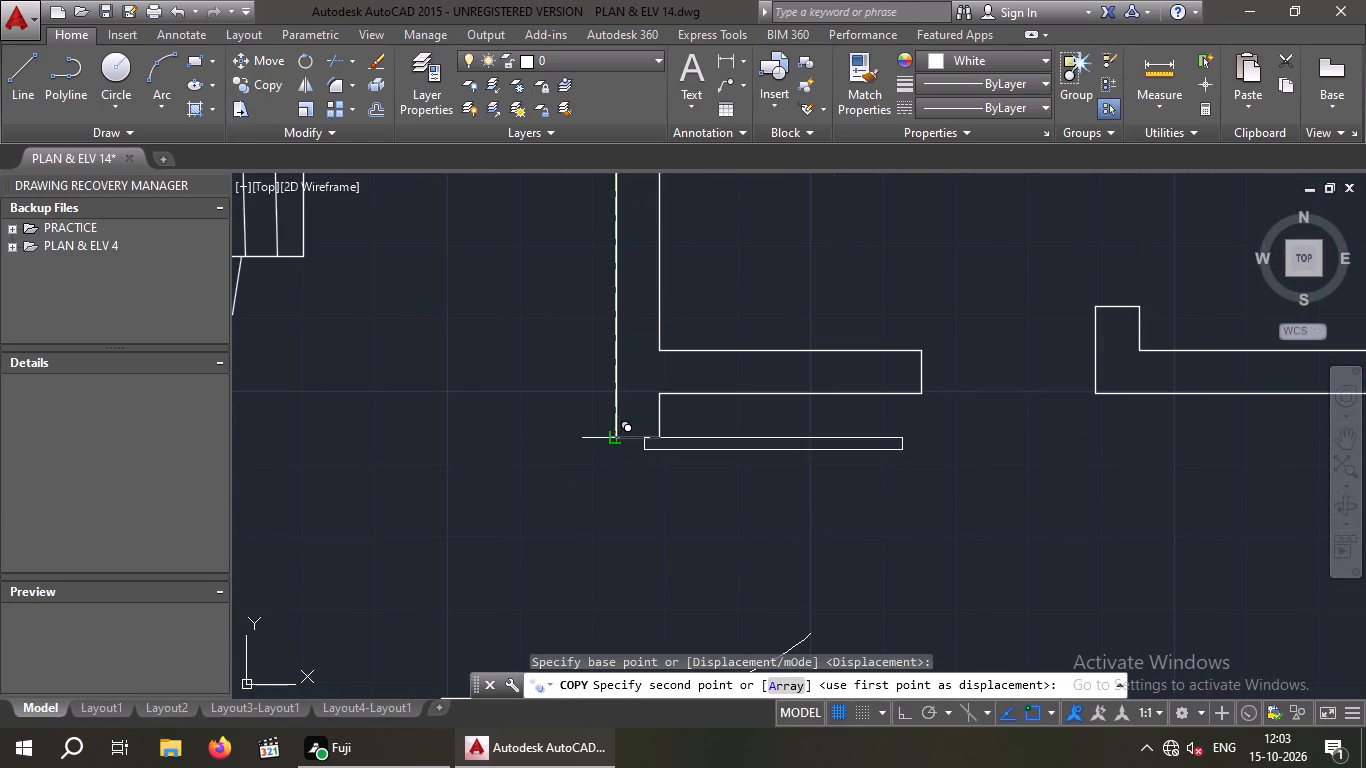
left_click(615, 440)
key("Escape")
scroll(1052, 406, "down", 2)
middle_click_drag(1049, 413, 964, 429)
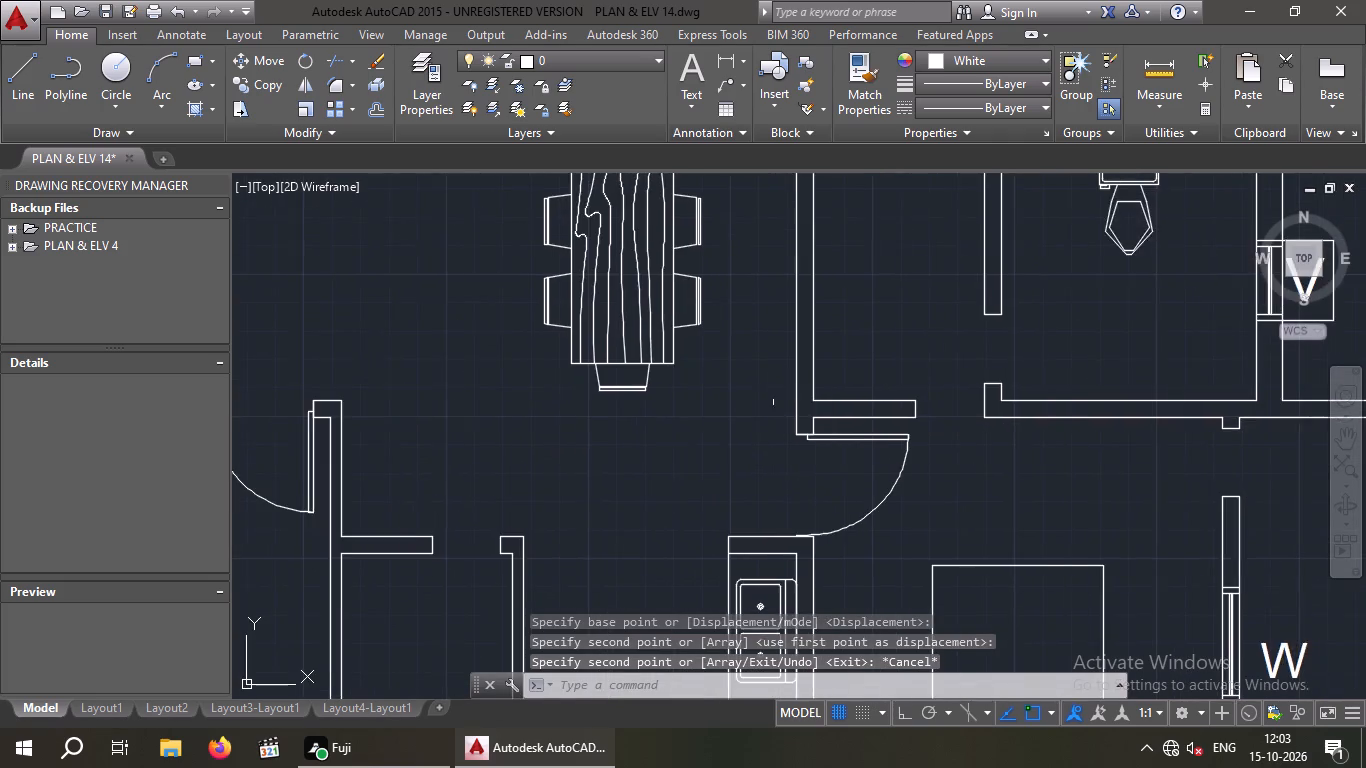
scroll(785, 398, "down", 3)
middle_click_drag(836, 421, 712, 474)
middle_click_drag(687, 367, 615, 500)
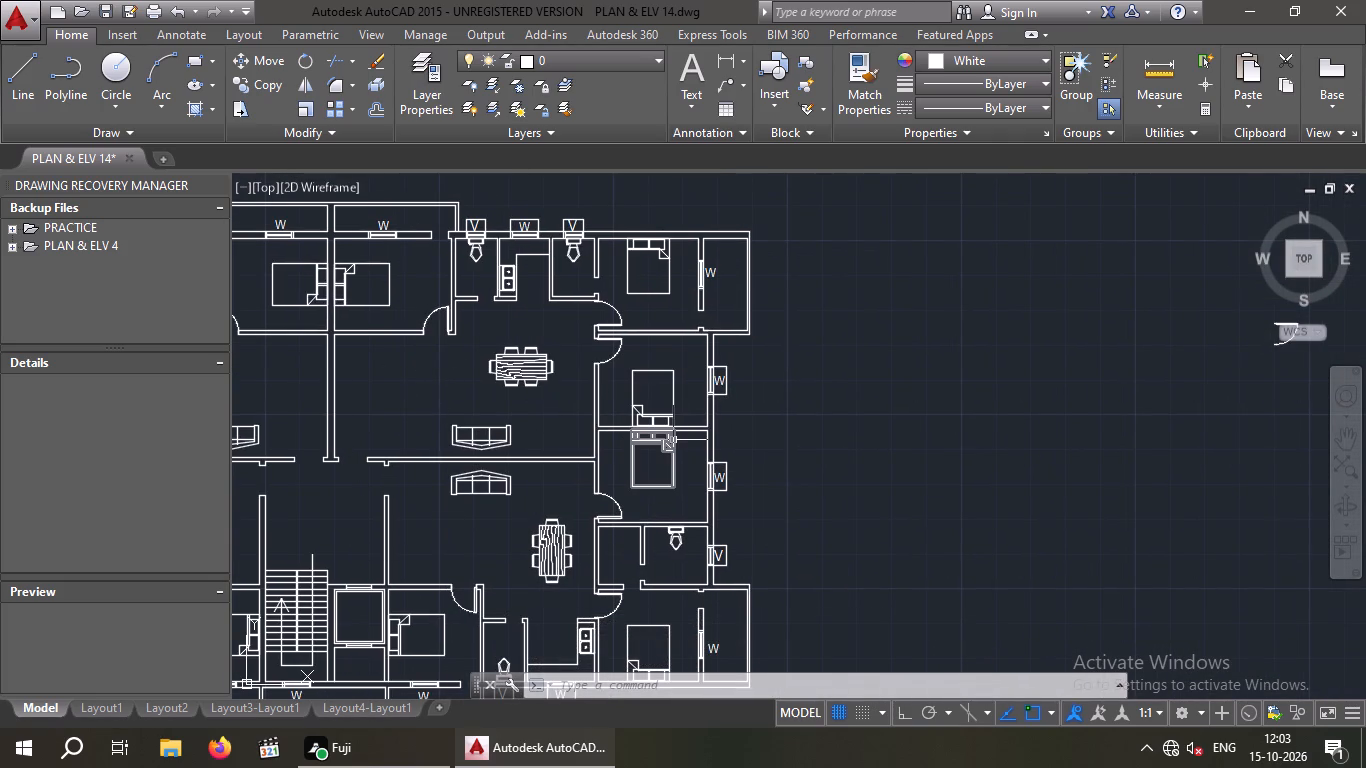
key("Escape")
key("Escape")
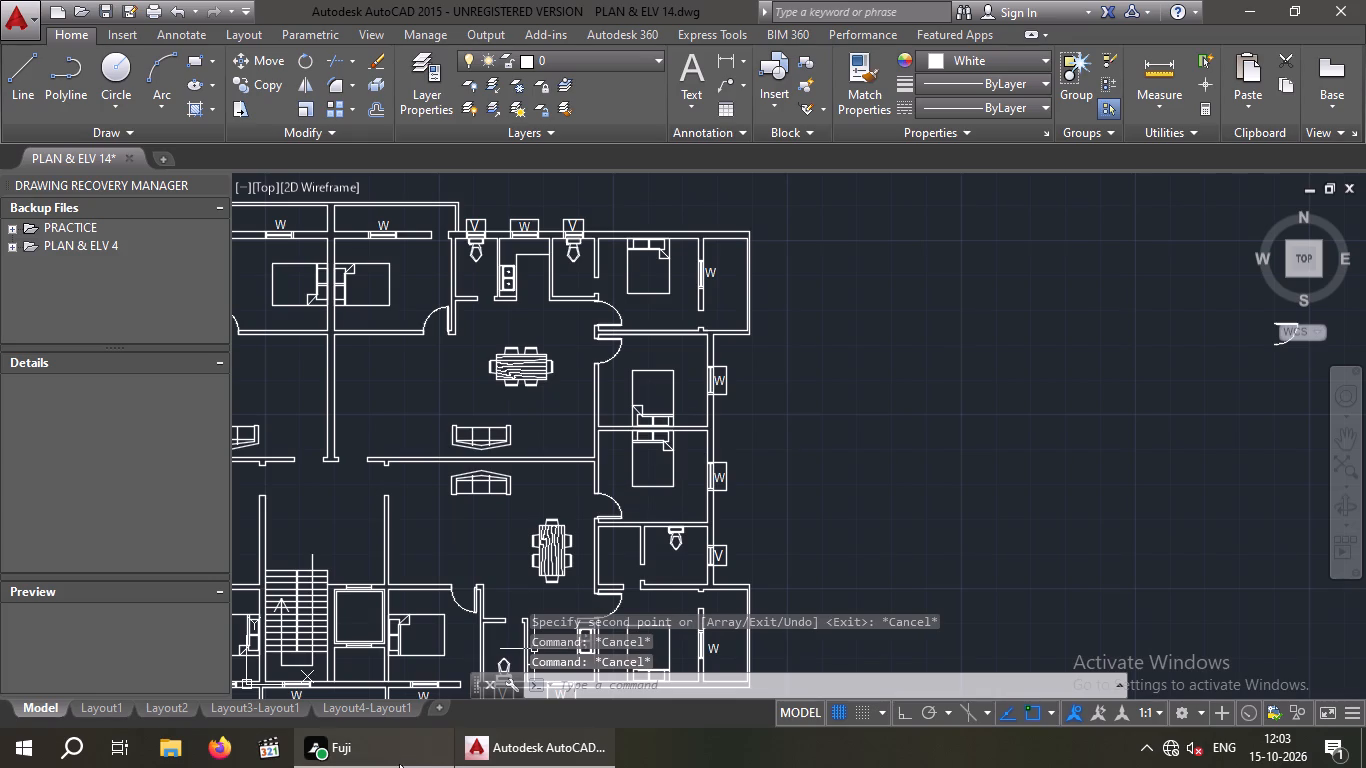
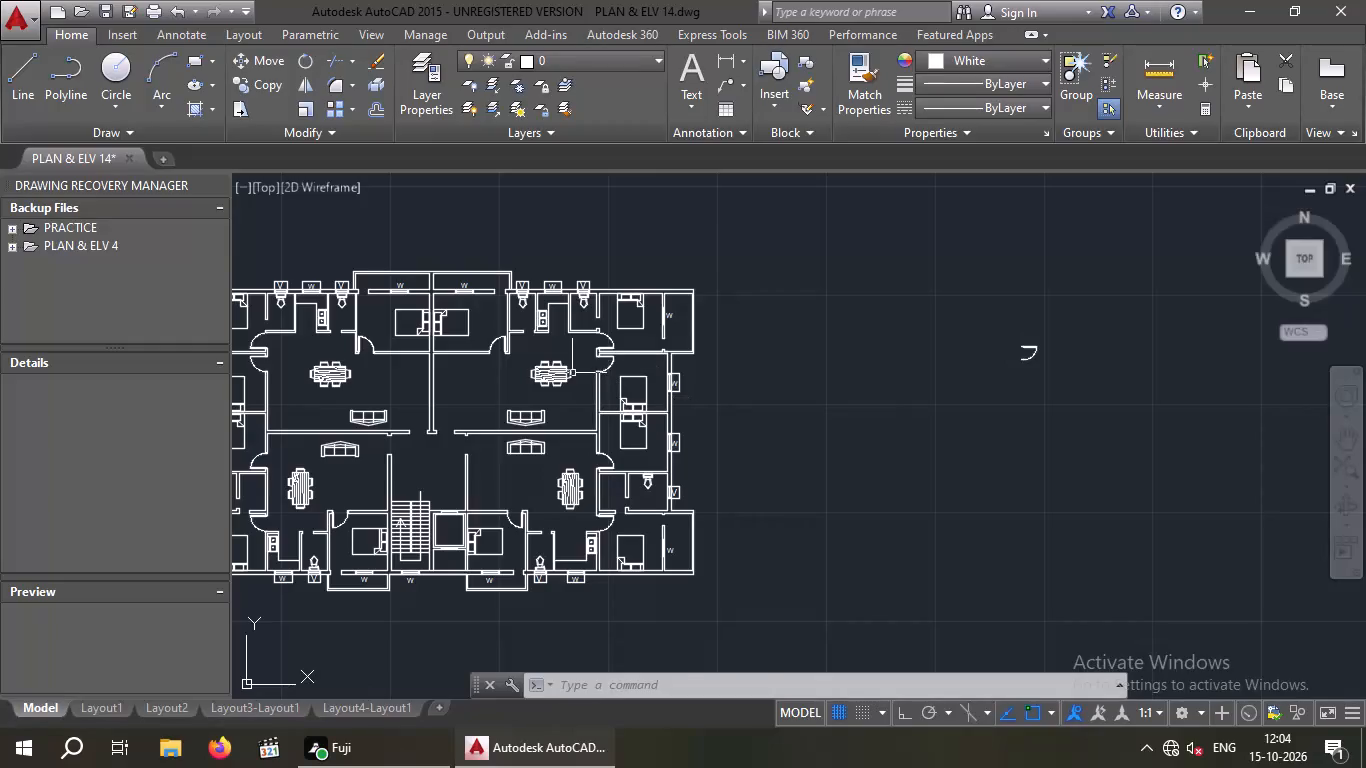
Copy the loose door outside the plan, from its outer frame corner, to the wall-stub corner at the southeast corner bedroom's balcony opening.
scroll(569, 373, "up", 1)
middle_click_drag(502, 409, 654, 404)
middle_click_drag(533, 439, 669, 402)
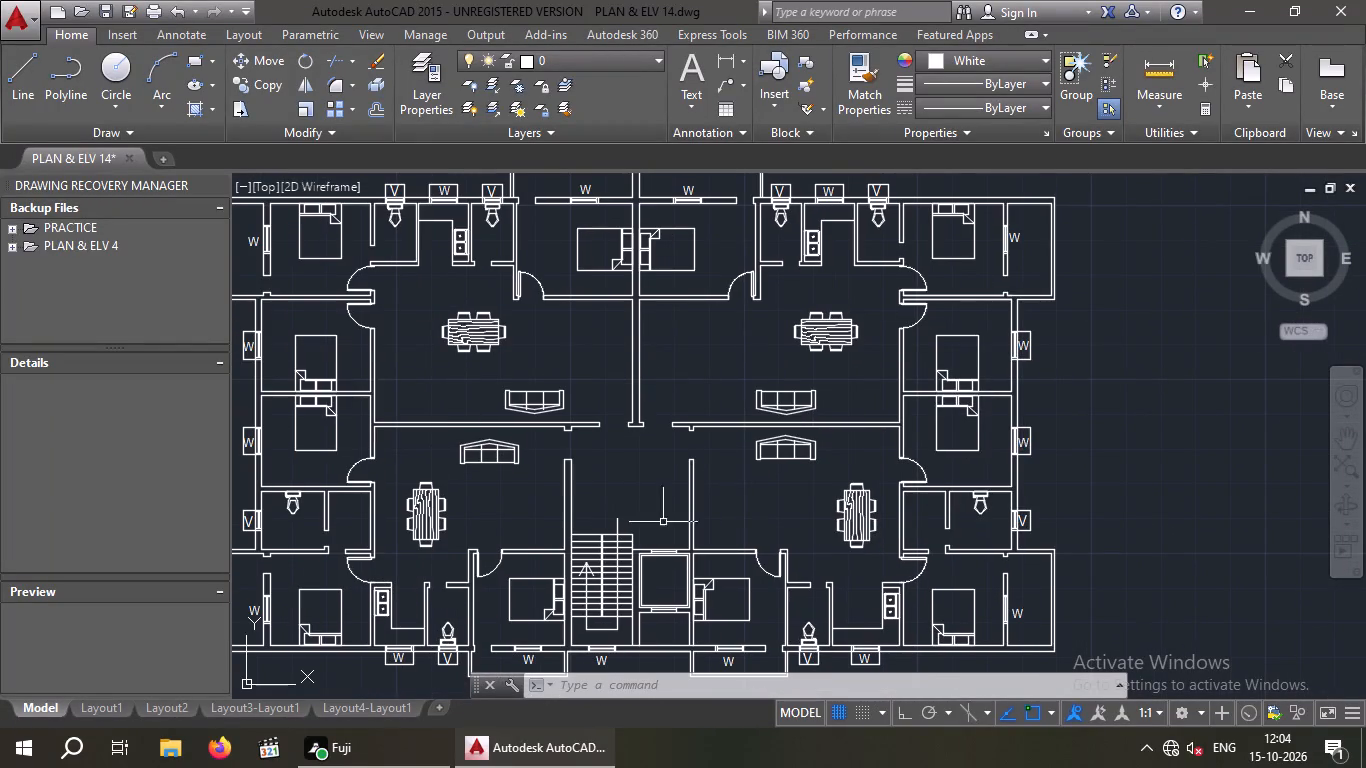
scroll(658, 485, "up", 1)
middle_click_drag(659, 483, 733, 456)
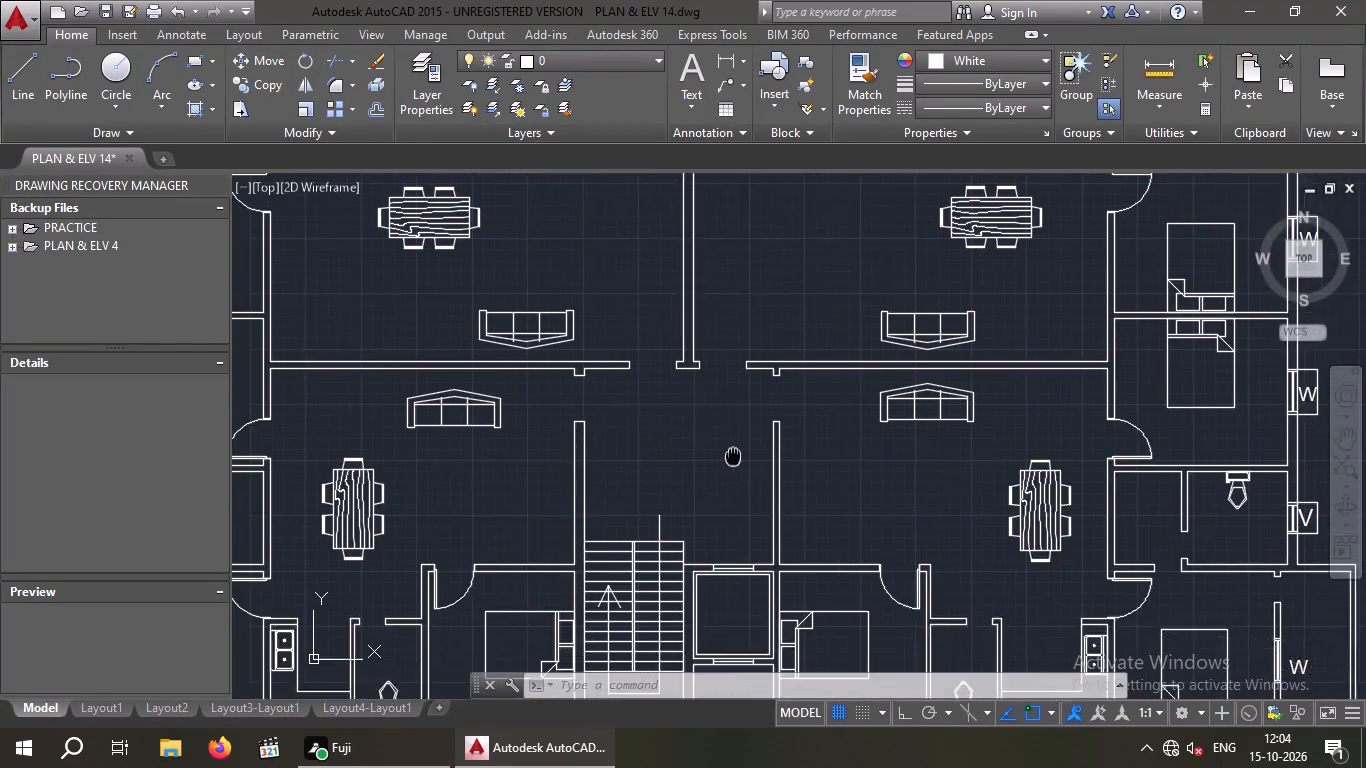
middle_click_drag(733, 456, 757, 446)
scroll(756, 445, "down", 2)
middle_click_drag(740, 452, 626, 475)
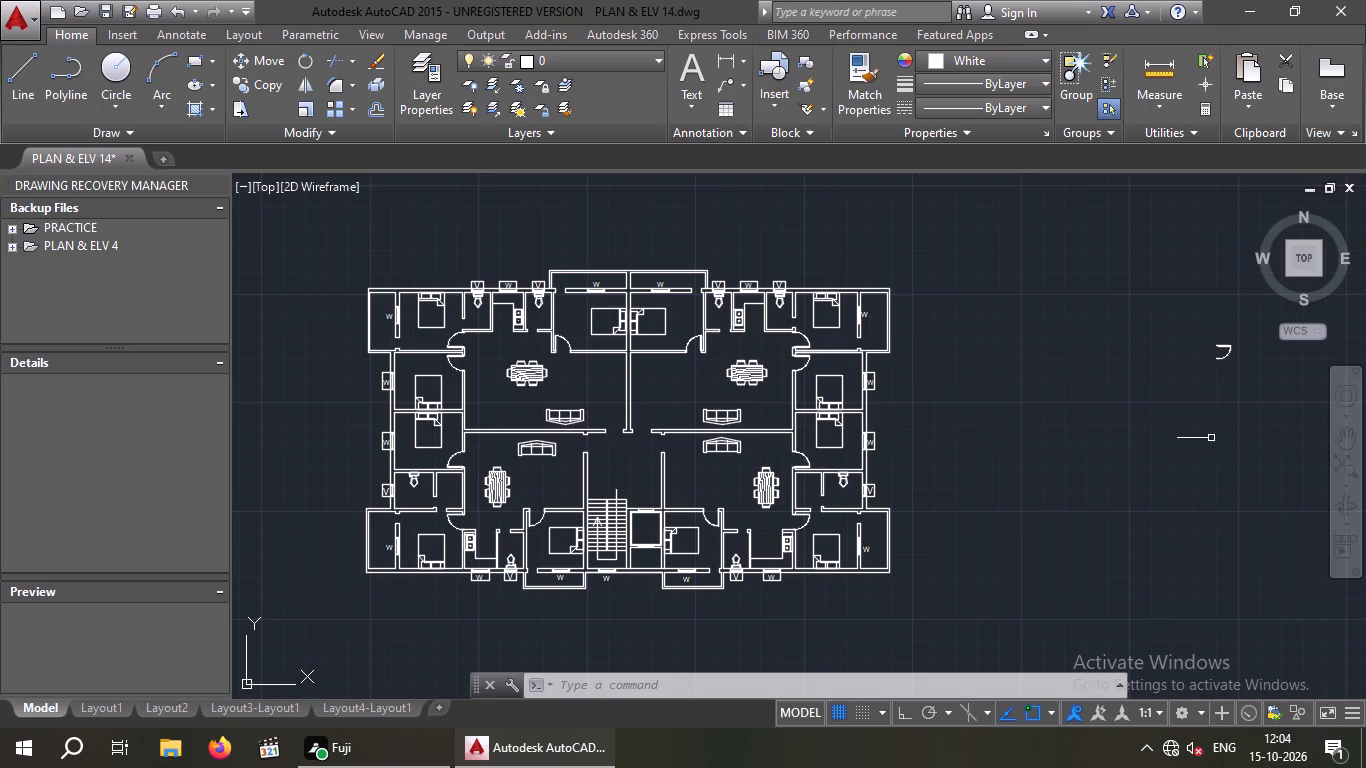
scroll(1206, 366, "up", 3)
middle_click_drag(1244, 356, 753, 455)
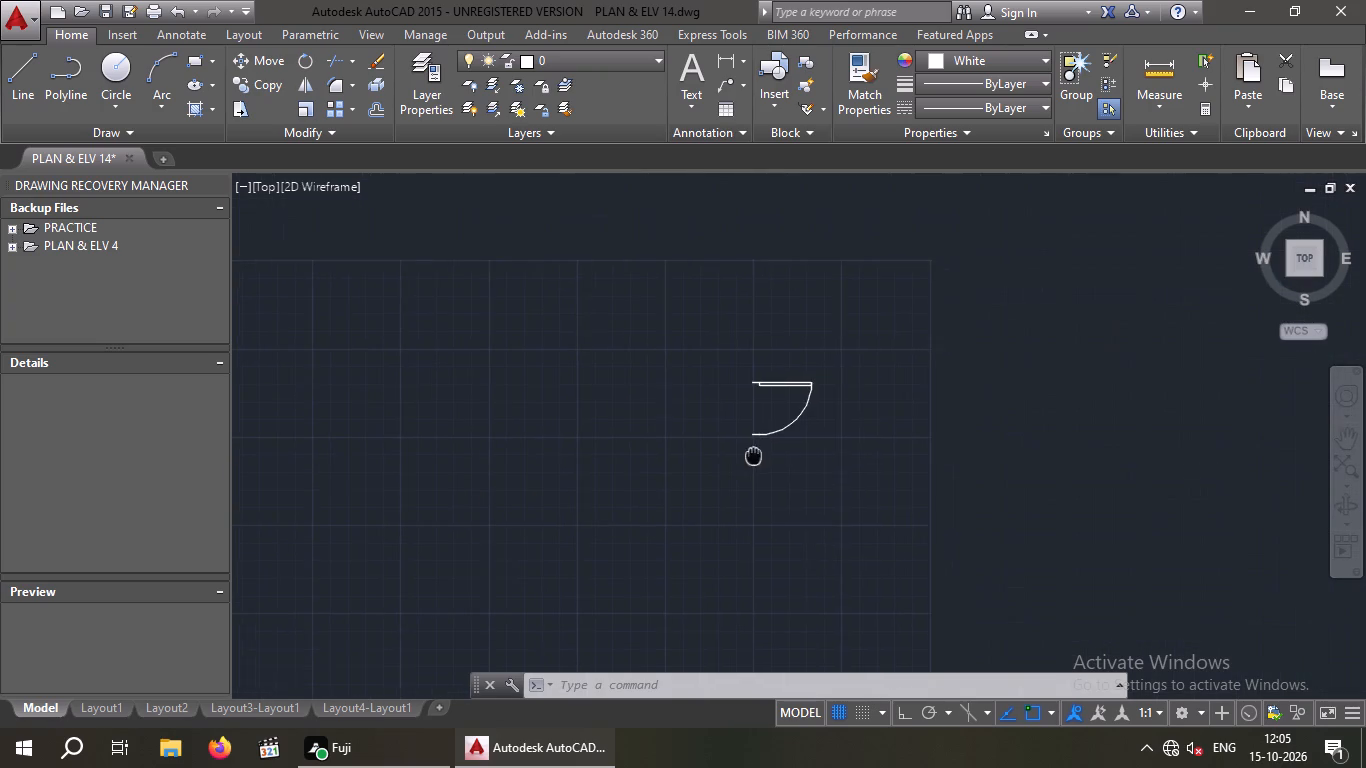
left_click_drag(904, 331, 807, 417)
left_click(715, 449)
left_click(263, 83)
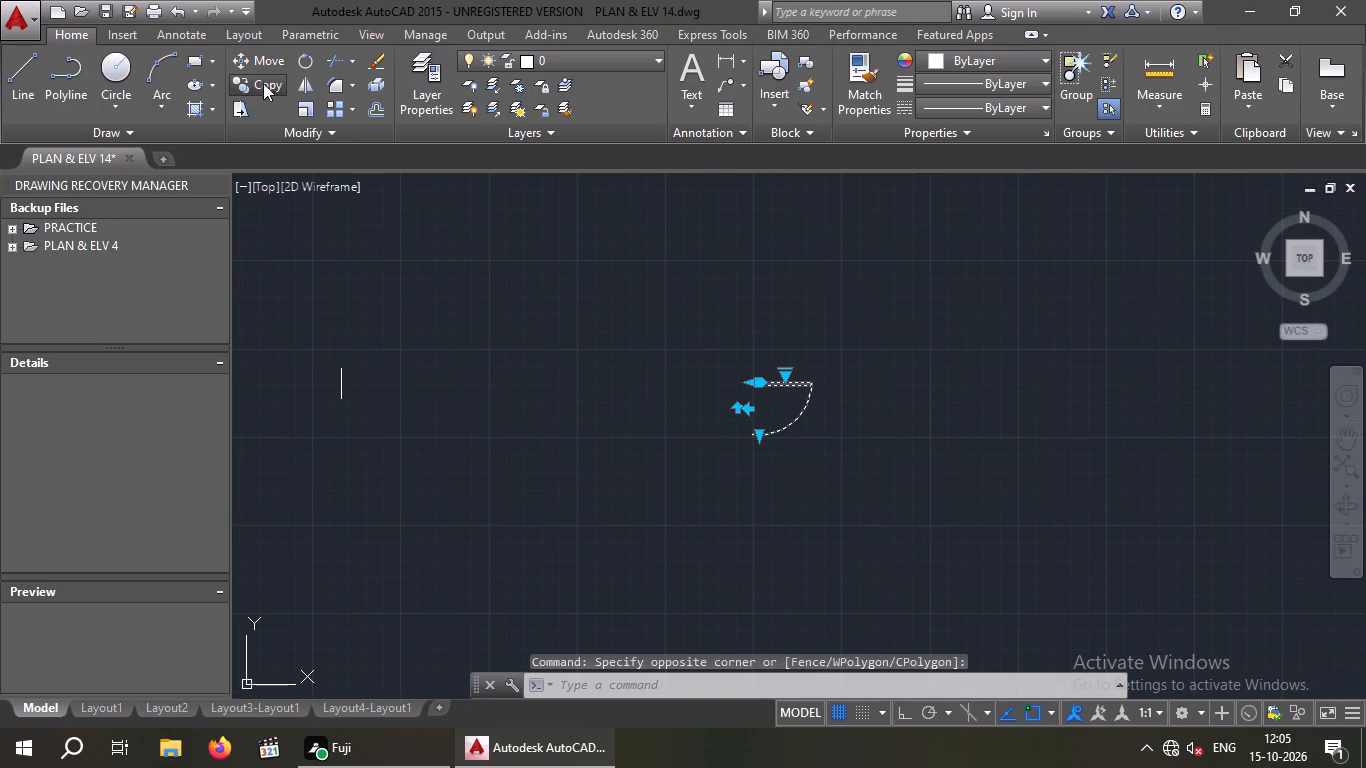
scroll(704, 357, "up", 2)
left_click(828, 419)
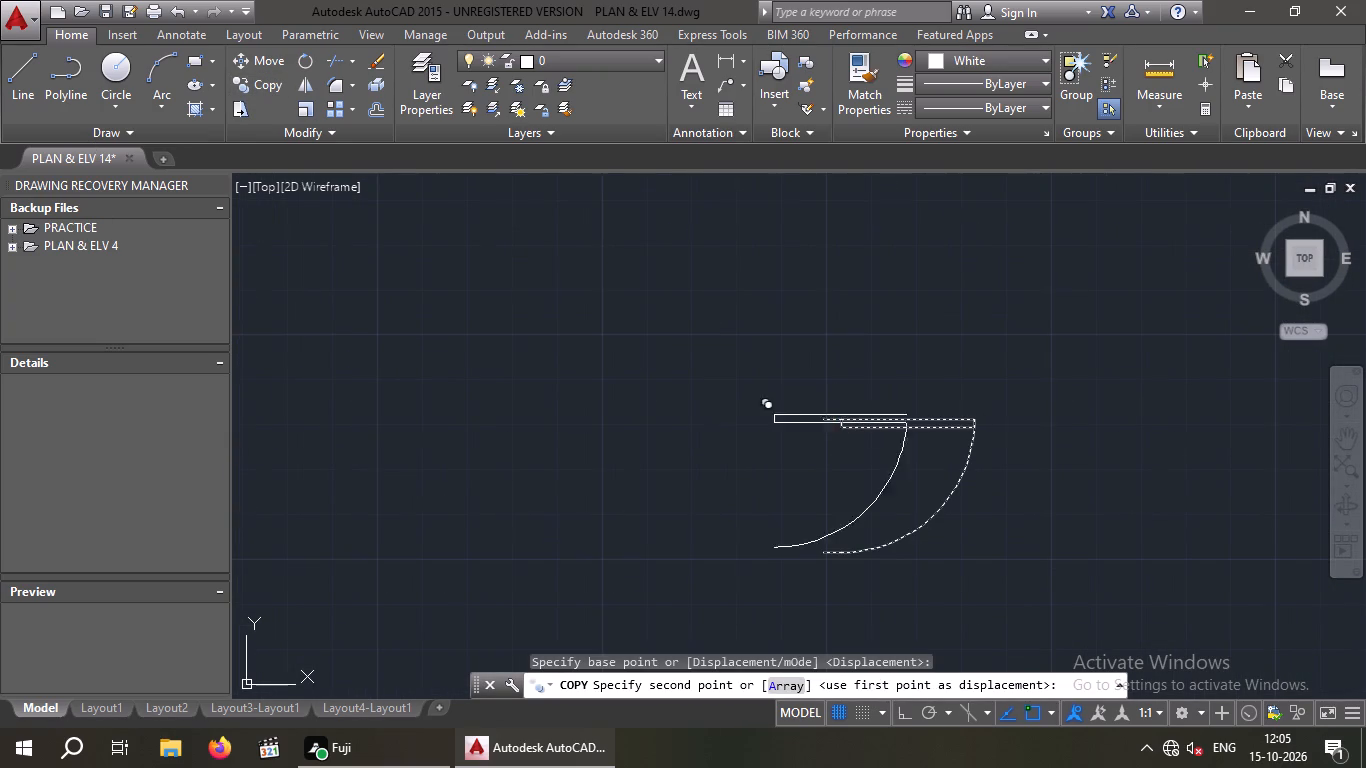
scroll(763, 376, "down", 5)
middle_click_drag(647, 396, 952, 329)
scroll(973, 320, "down", 2)
middle_click_drag(910, 365, 951, 370)
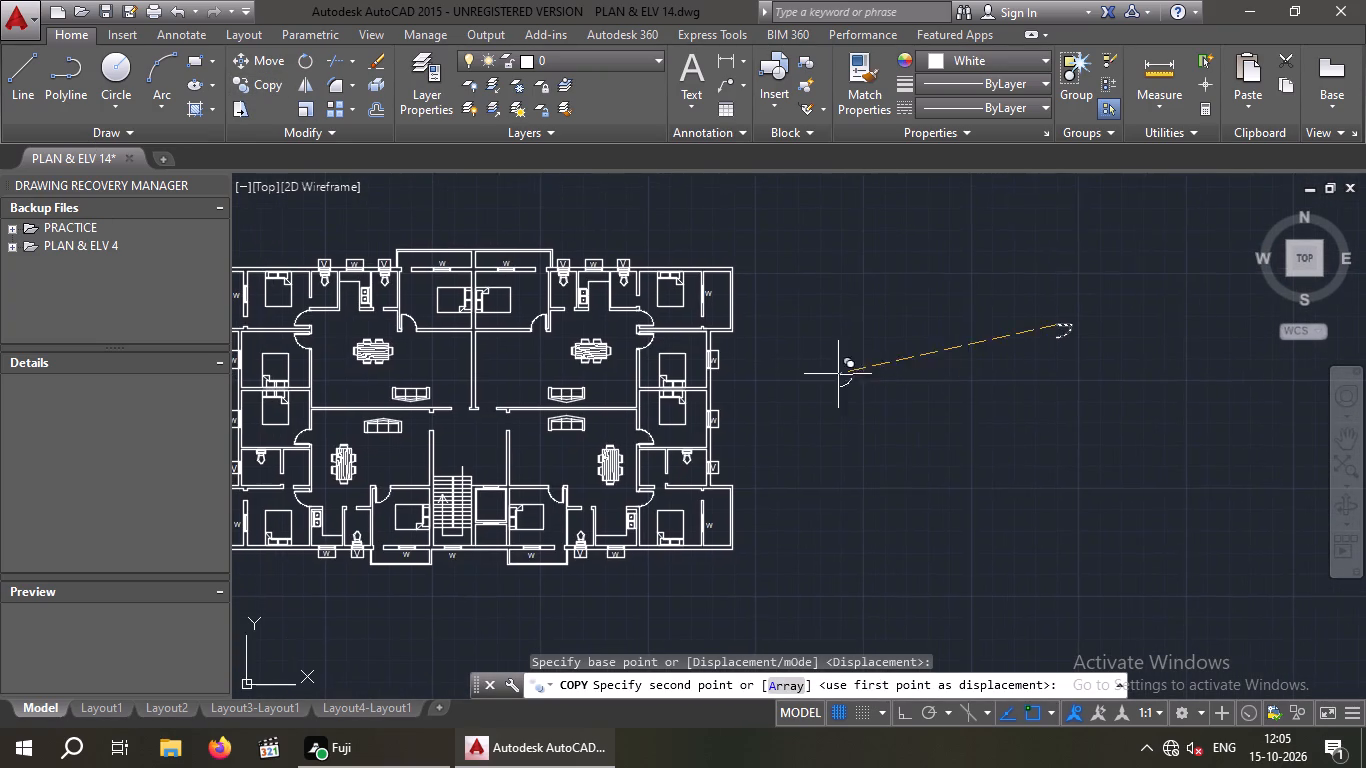
scroll(682, 498, "up", 4)
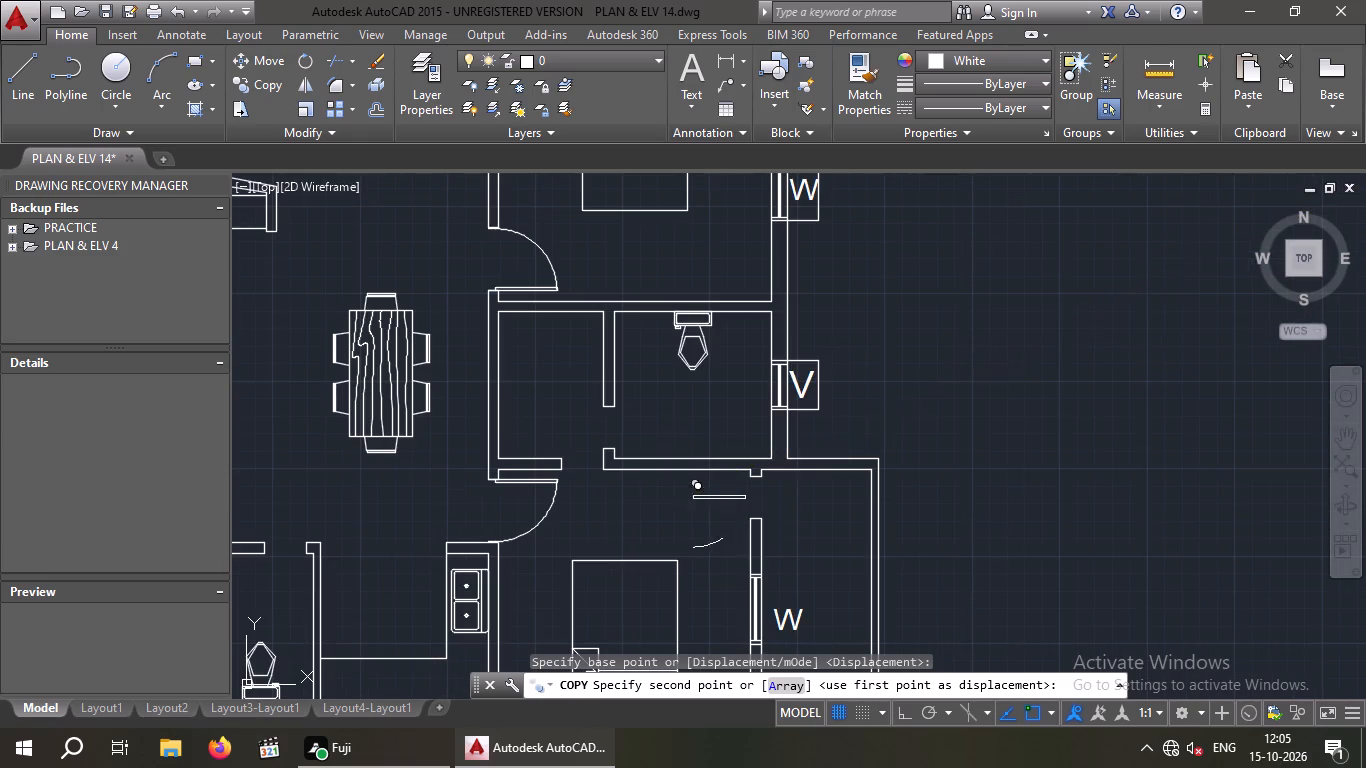
scroll(749, 484, "up", 4)
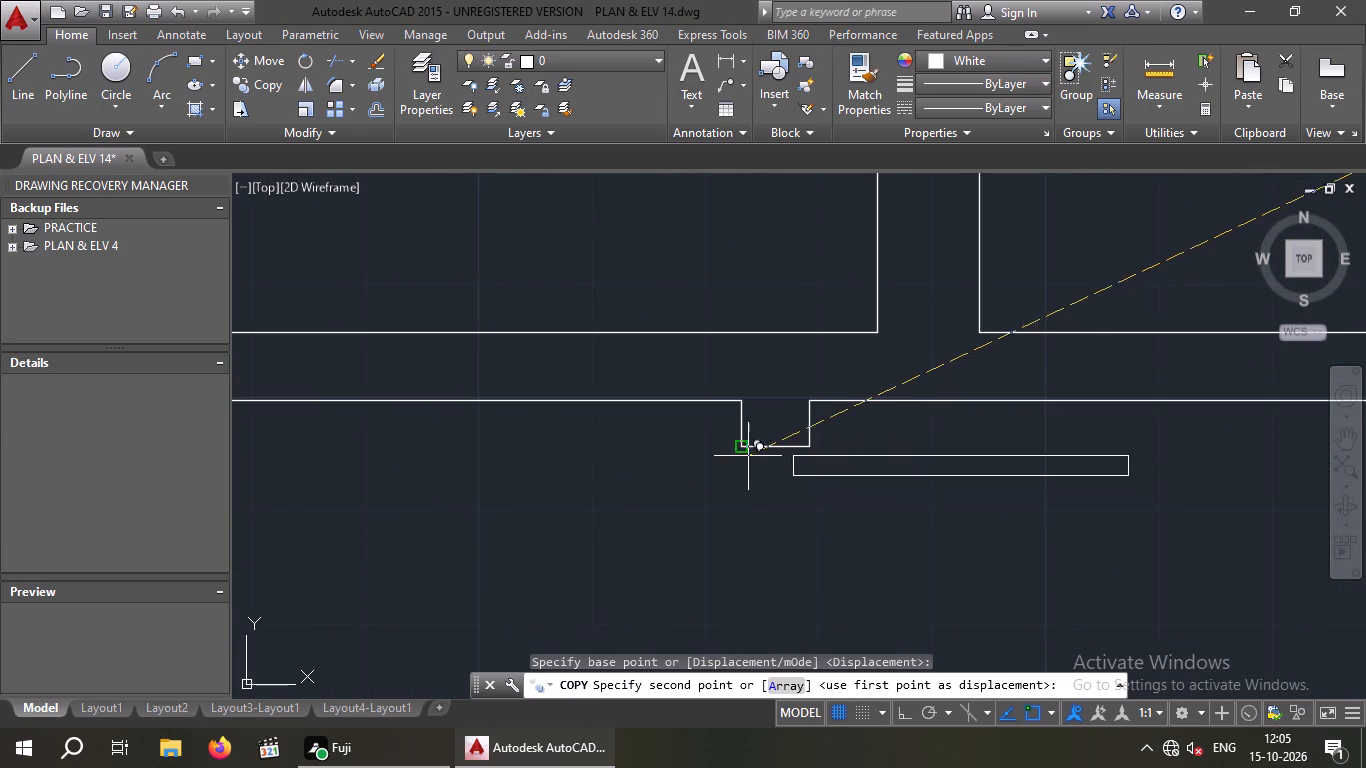
left_click(740, 451)
Place another copy of the same door freely inside the northeast corner bedroom's balcony, beside its door opening.
scroll(773, 443, "down", 3)
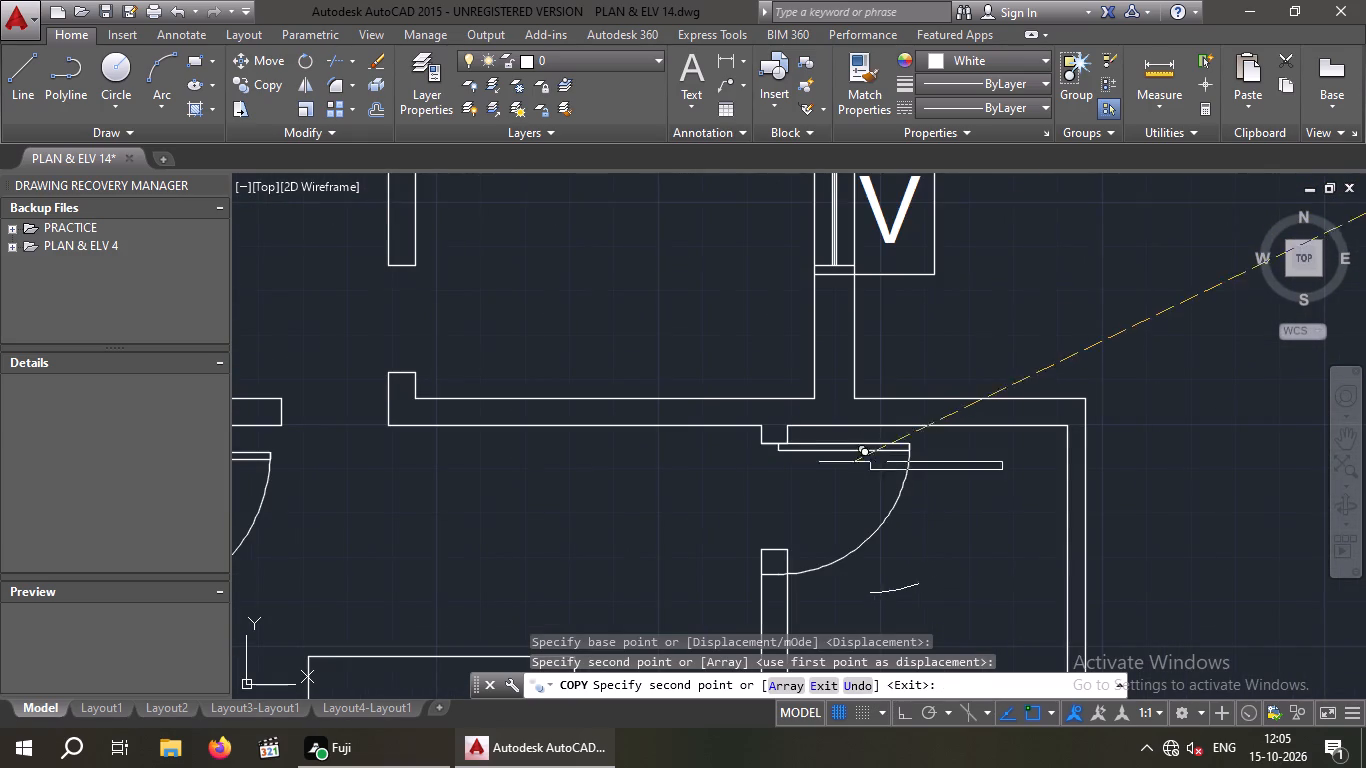
scroll(830, 451, "down", 2)
middle_click_drag(989, 272, 887, 580)
scroll(875, 405, "down", 2)
middle_click_drag(866, 410, 867, 479)
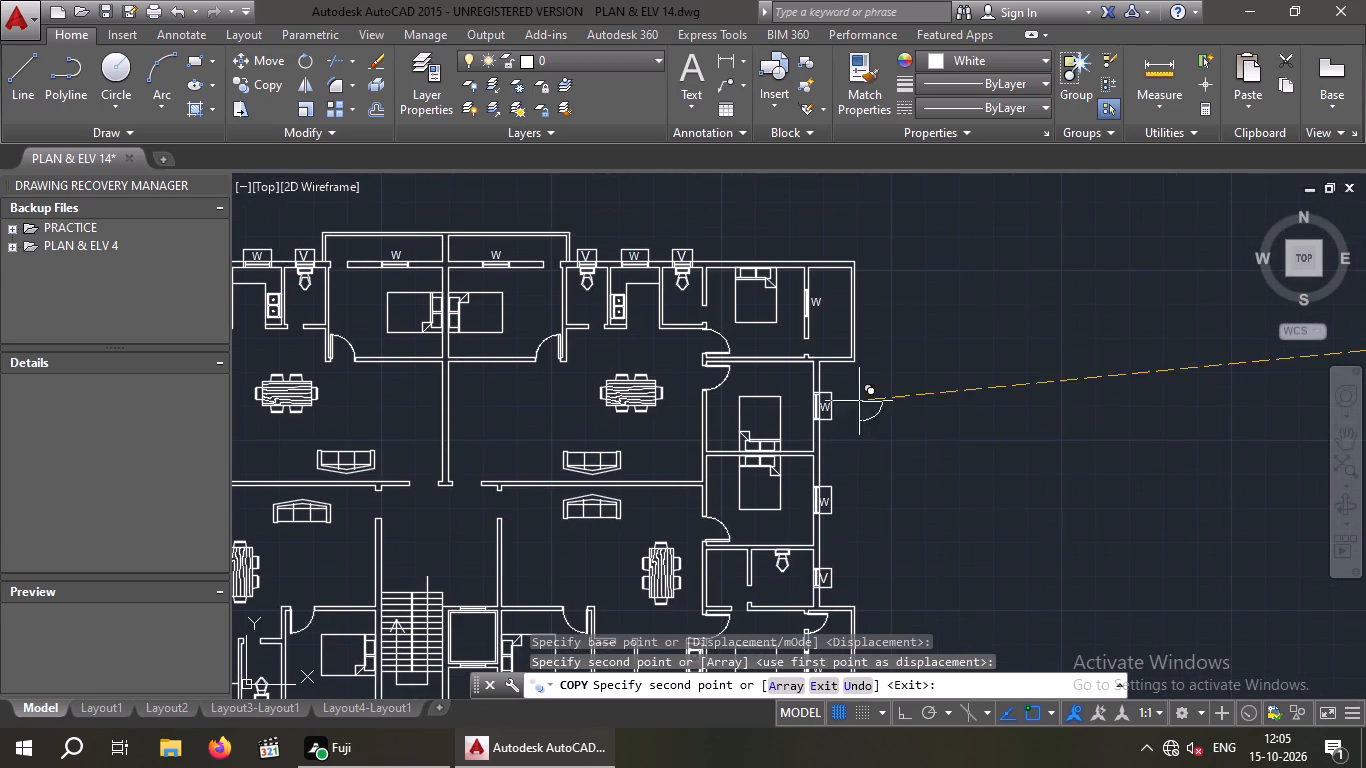
scroll(794, 340, "up", 3)
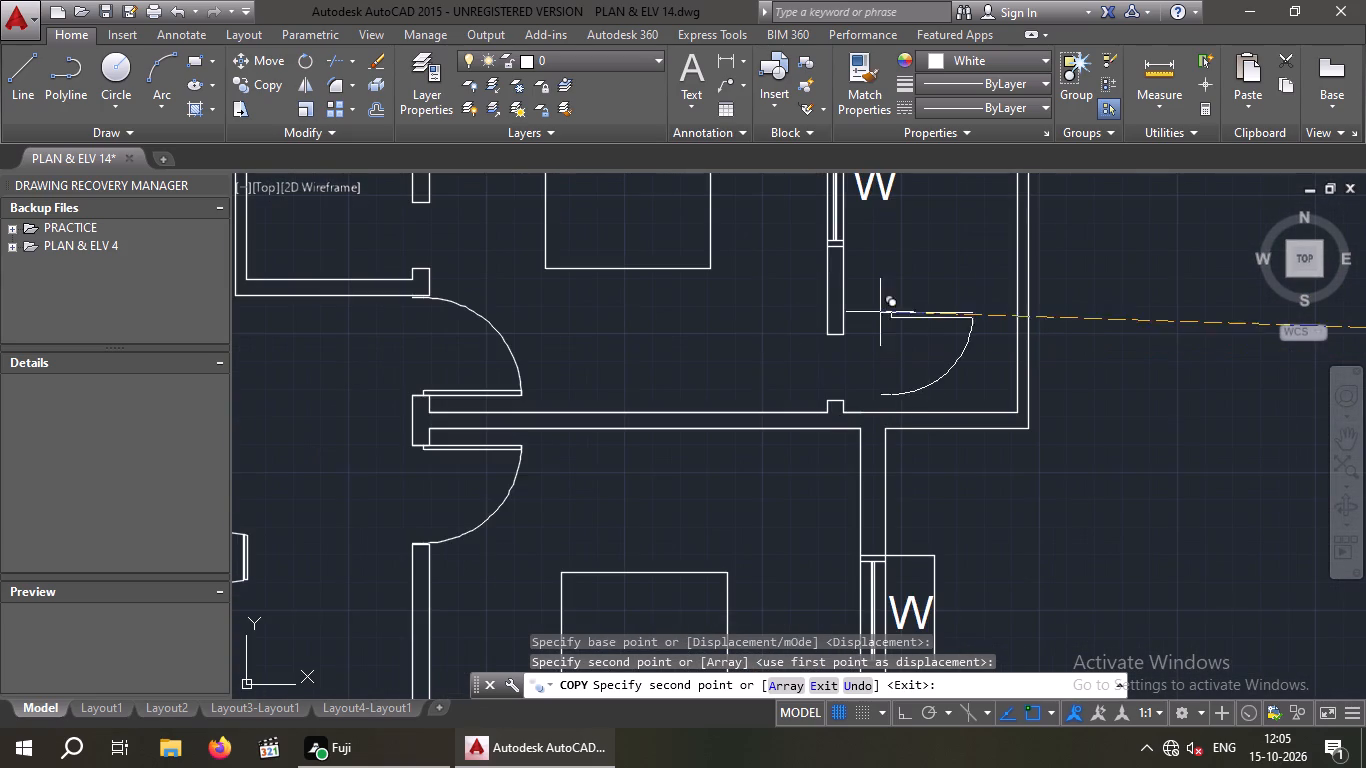
left_click(892, 302)
scroll(870, 350, "down", 2)
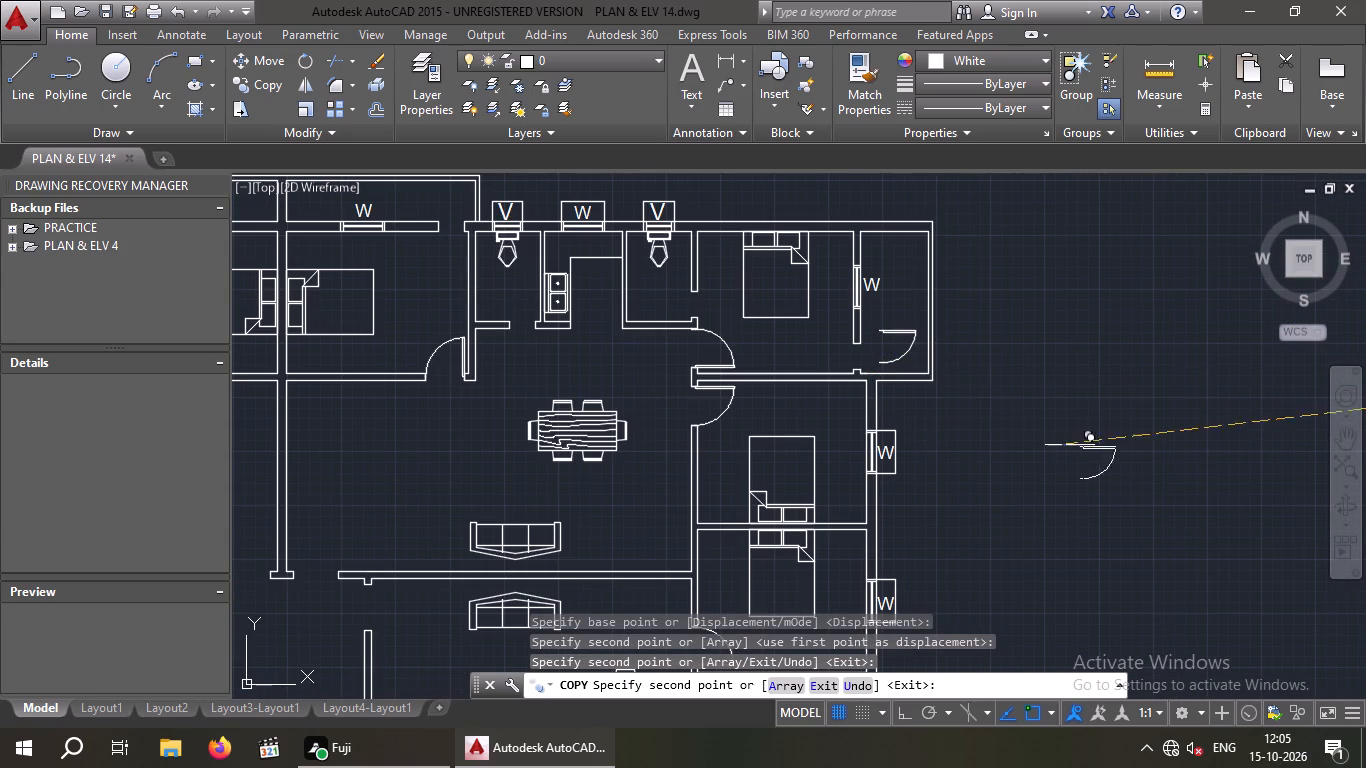
scroll(638, 358, "down", 2)
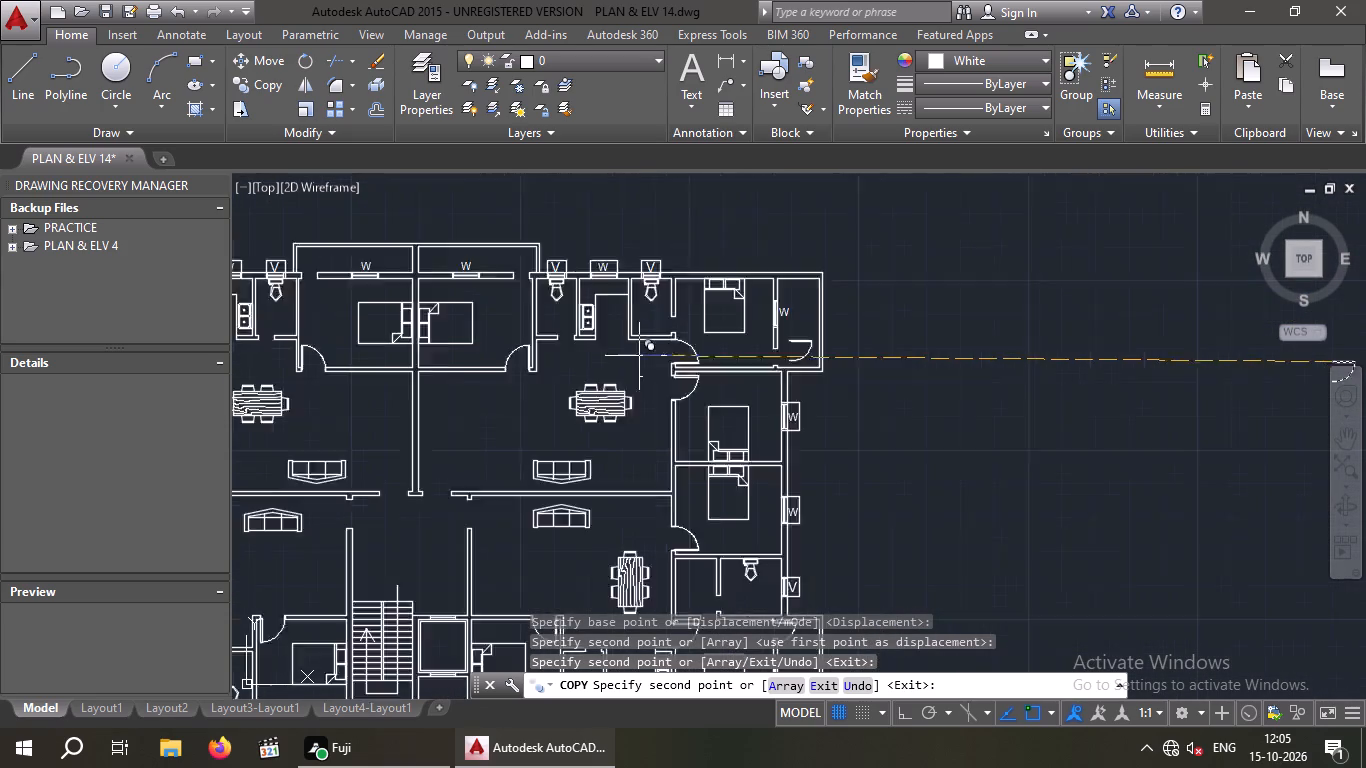
scroll(617, 562, "up", 2)
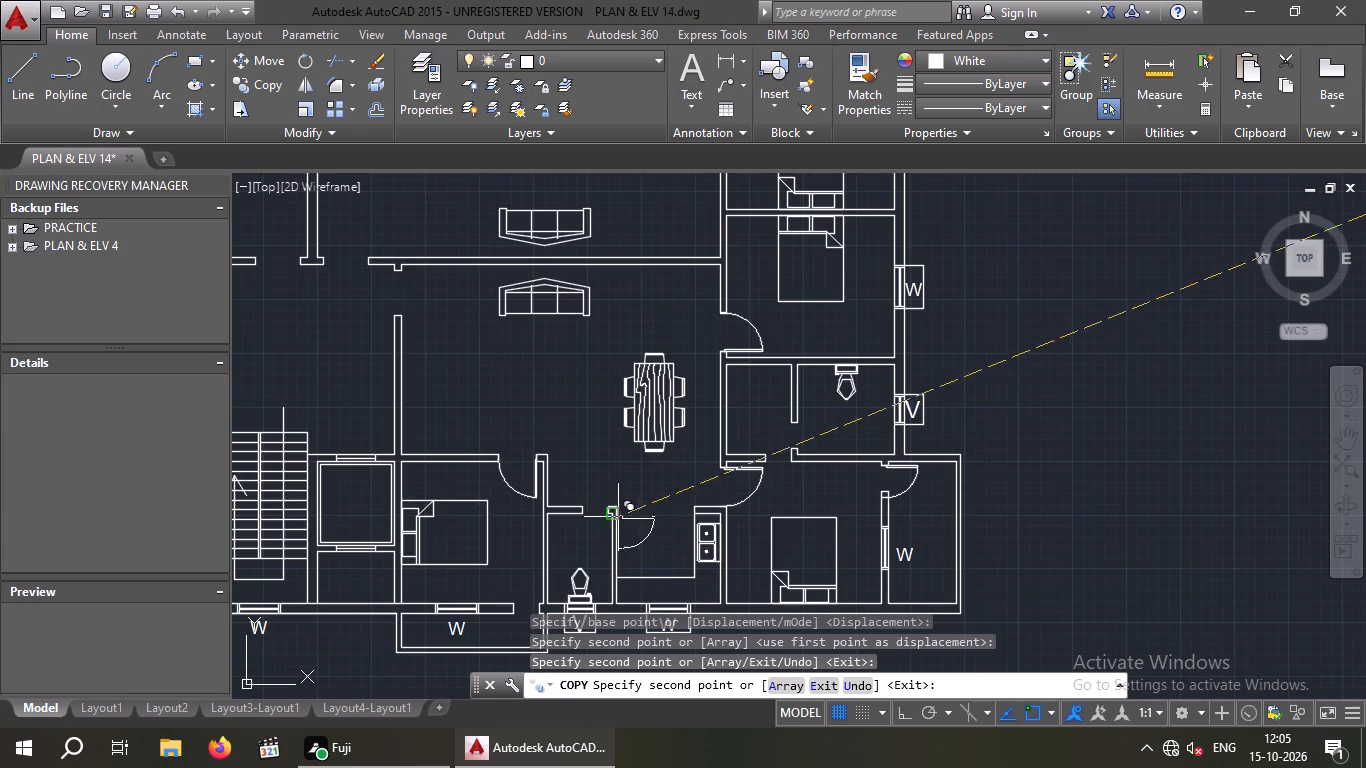
key("Escape")
Shrink the southeast balcony door's width so its swing ends at the wall end of the opening.
scroll(1136, 428, "down", 1)
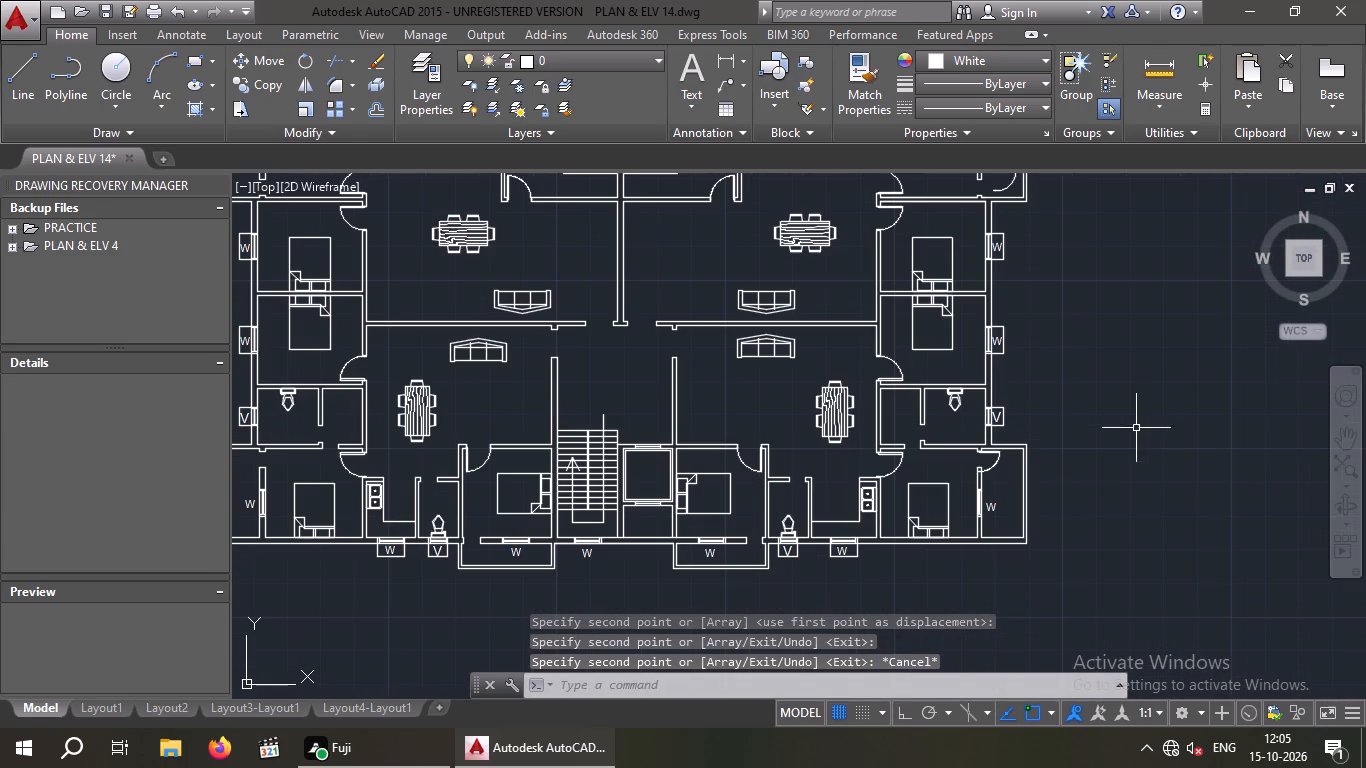
middle_click_drag(1093, 495, 951, 522)
scroll(857, 502, "up", 4)
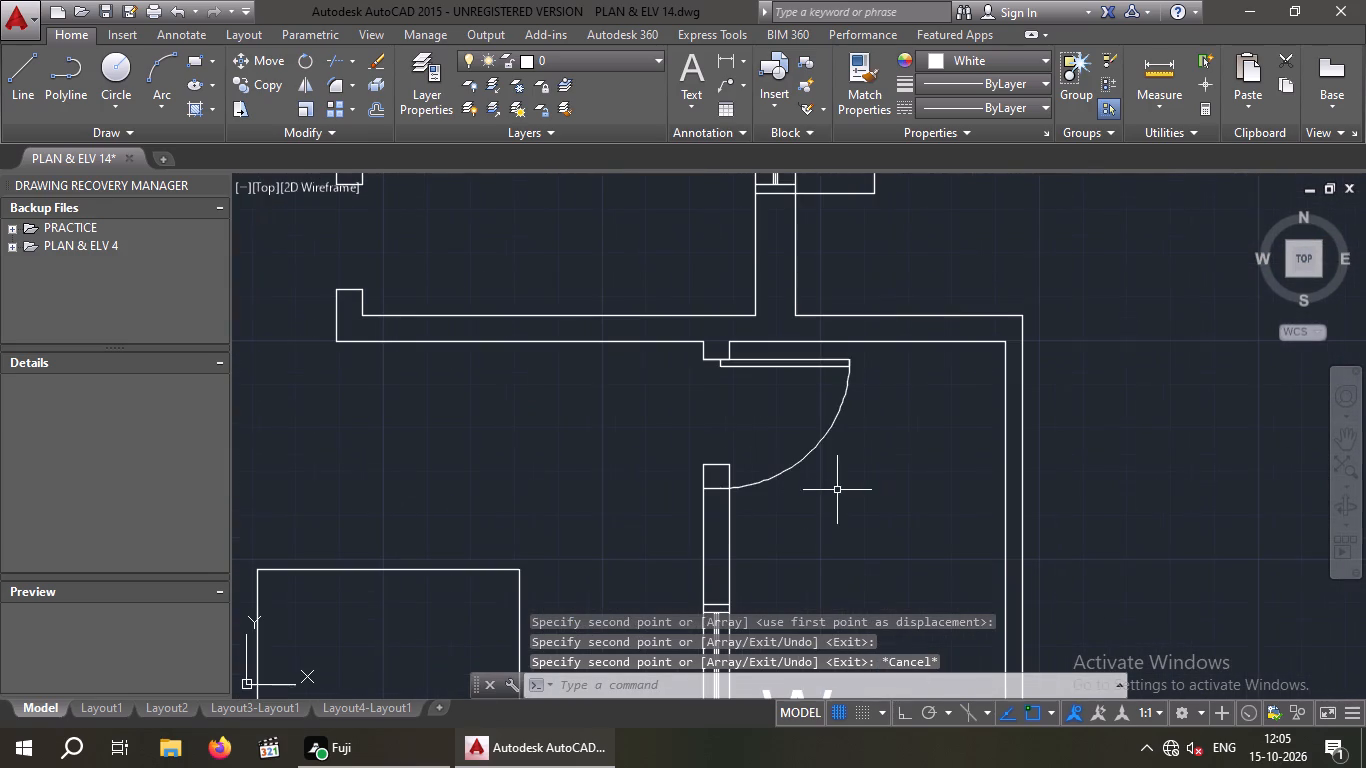
left_click(802, 463)
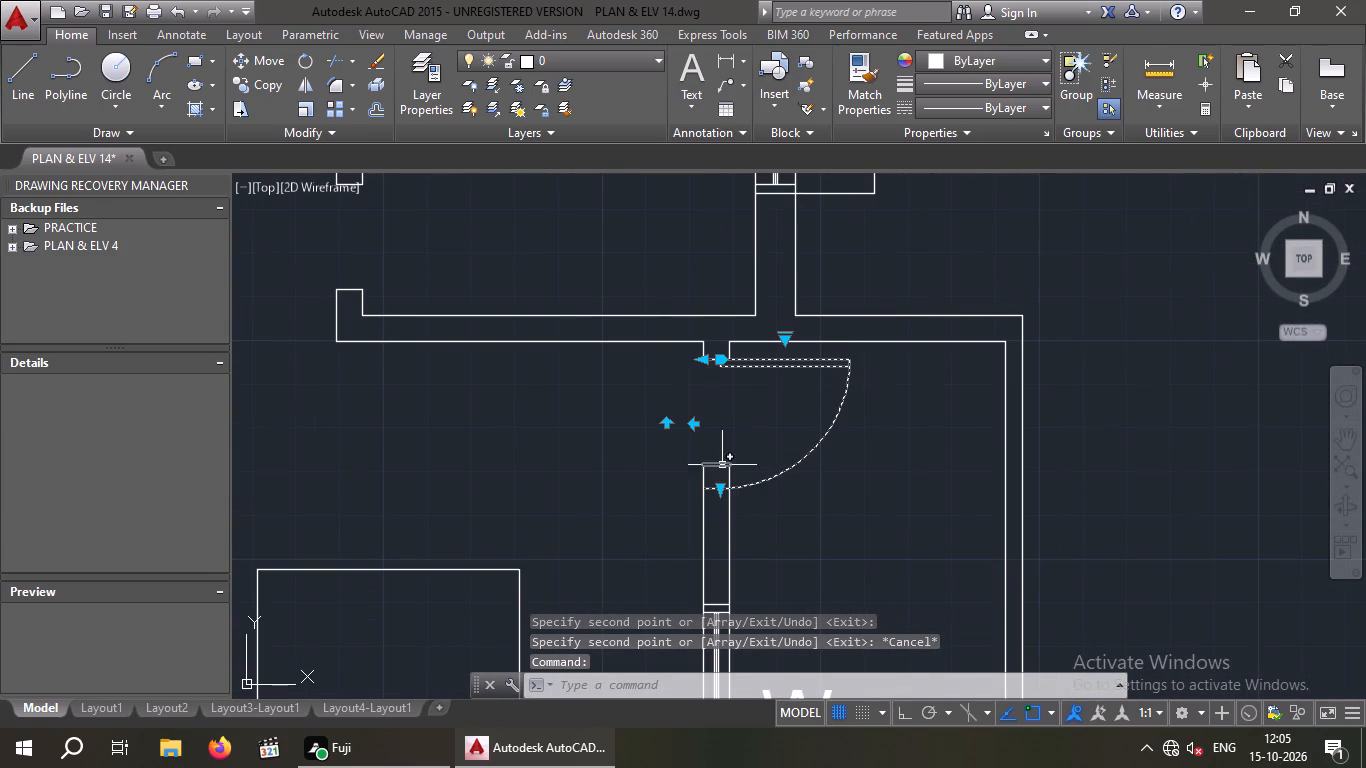
left_click(720, 486)
left_click(712, 459)
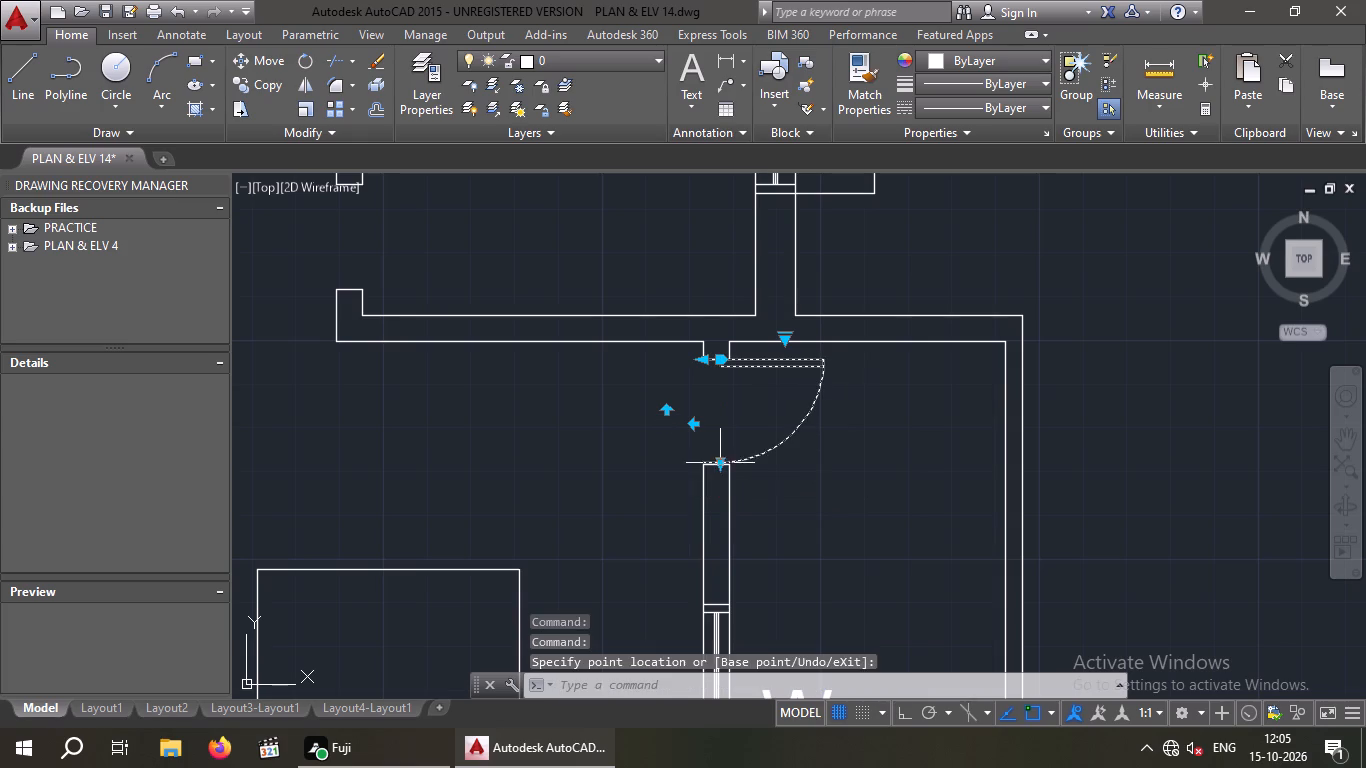
scroll(775, 404, "up", 1)
key("Escape")
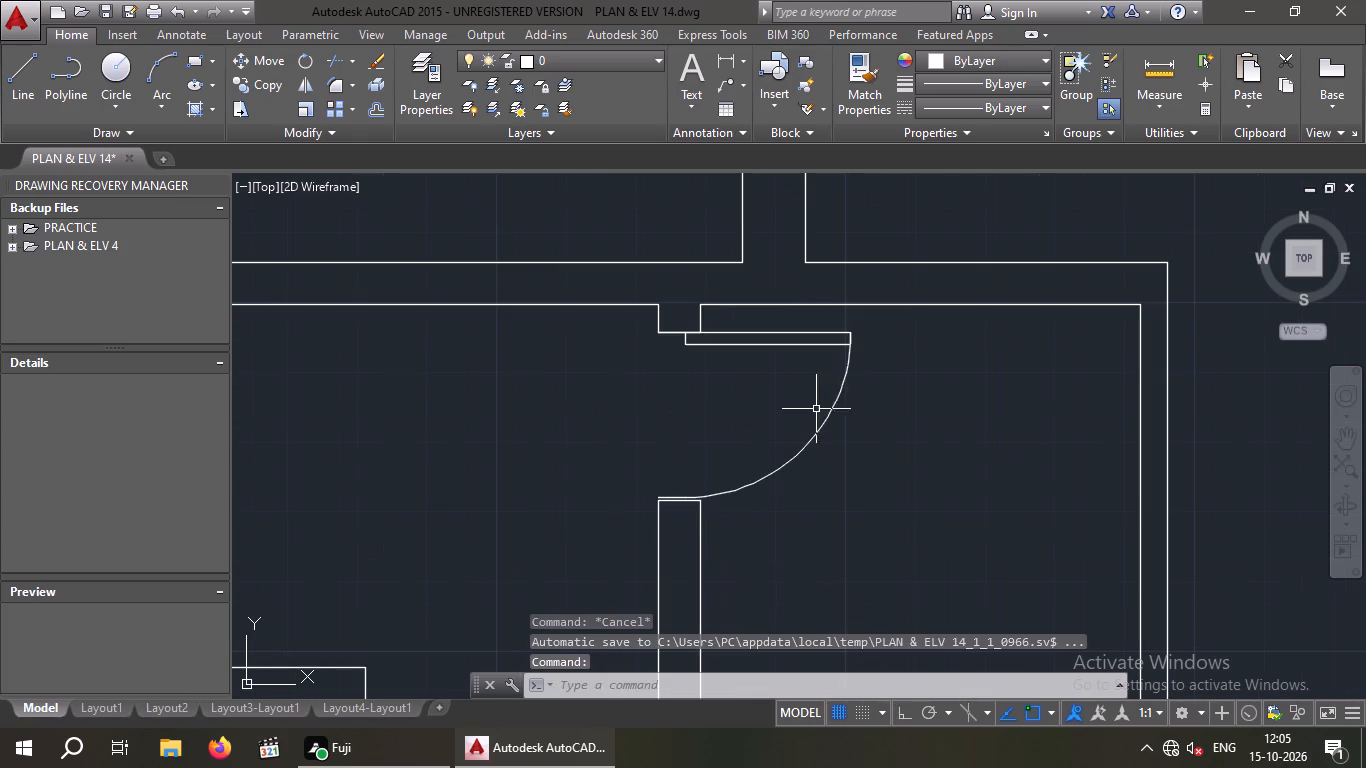
Copy the resized southeast balcony door, from its wall-corner base point, into the east-side toilet room beside its door opening.
left_click_drag(896, 384, 854, 435)
left_click(801, 451)
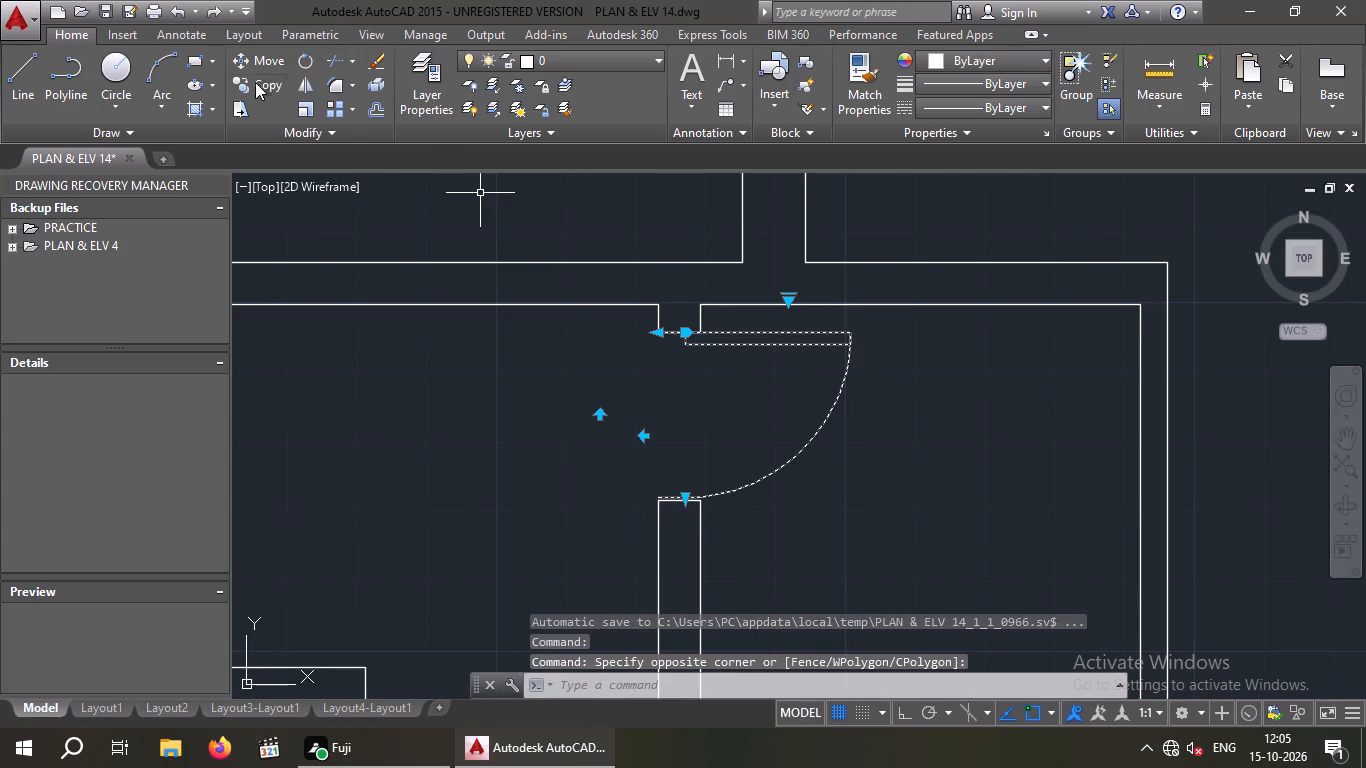
left_click(255, 82)
left_click(659, 337)
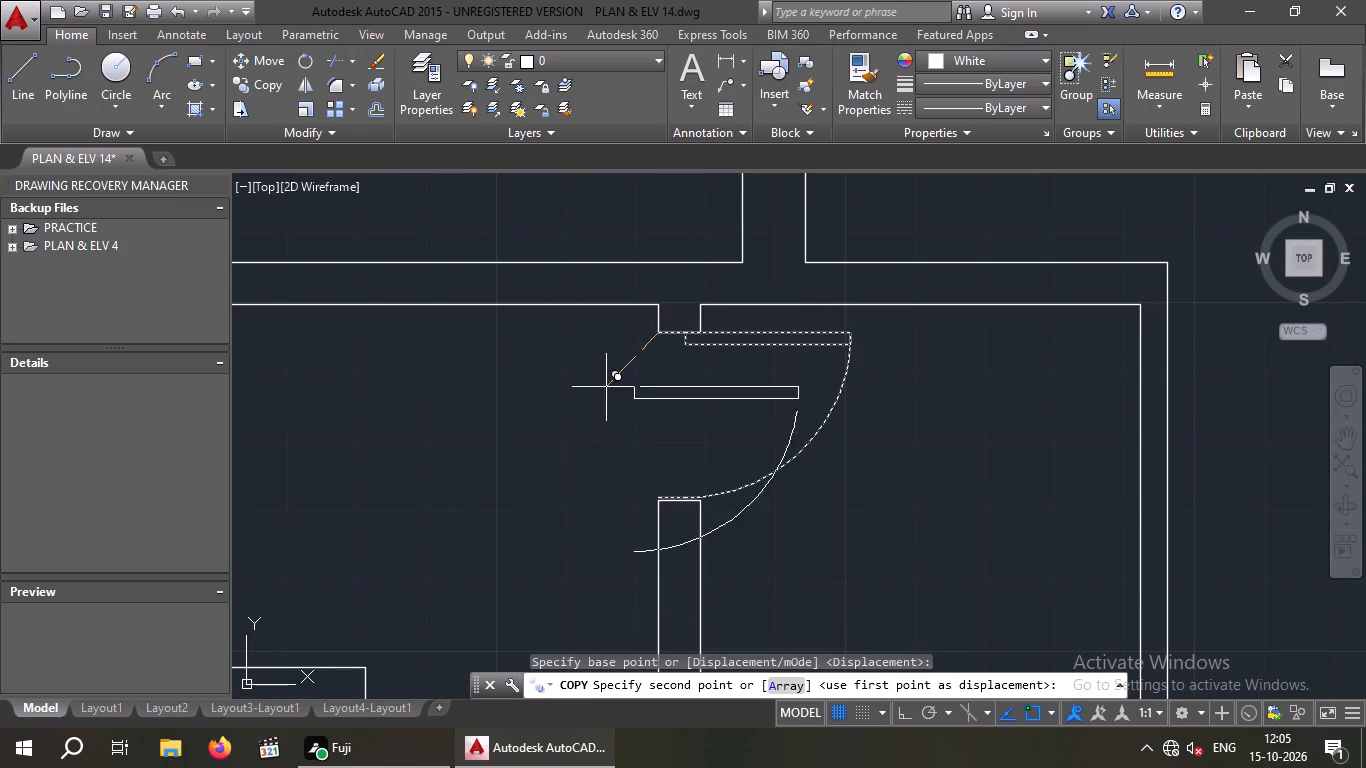
scroll(605, 384, "down", 2)
middle_click_drag(604, 384, 887, 486)
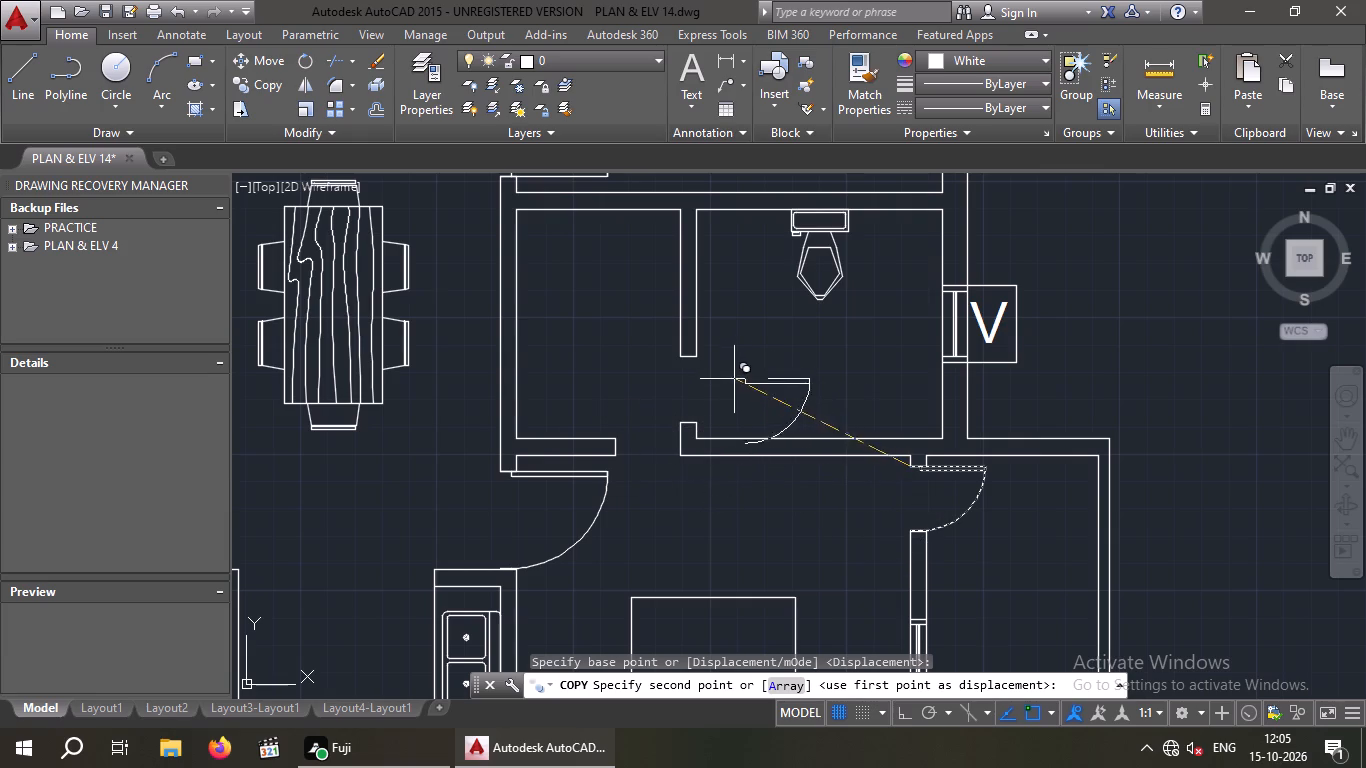
left_click(745, 353)
key("Escape")
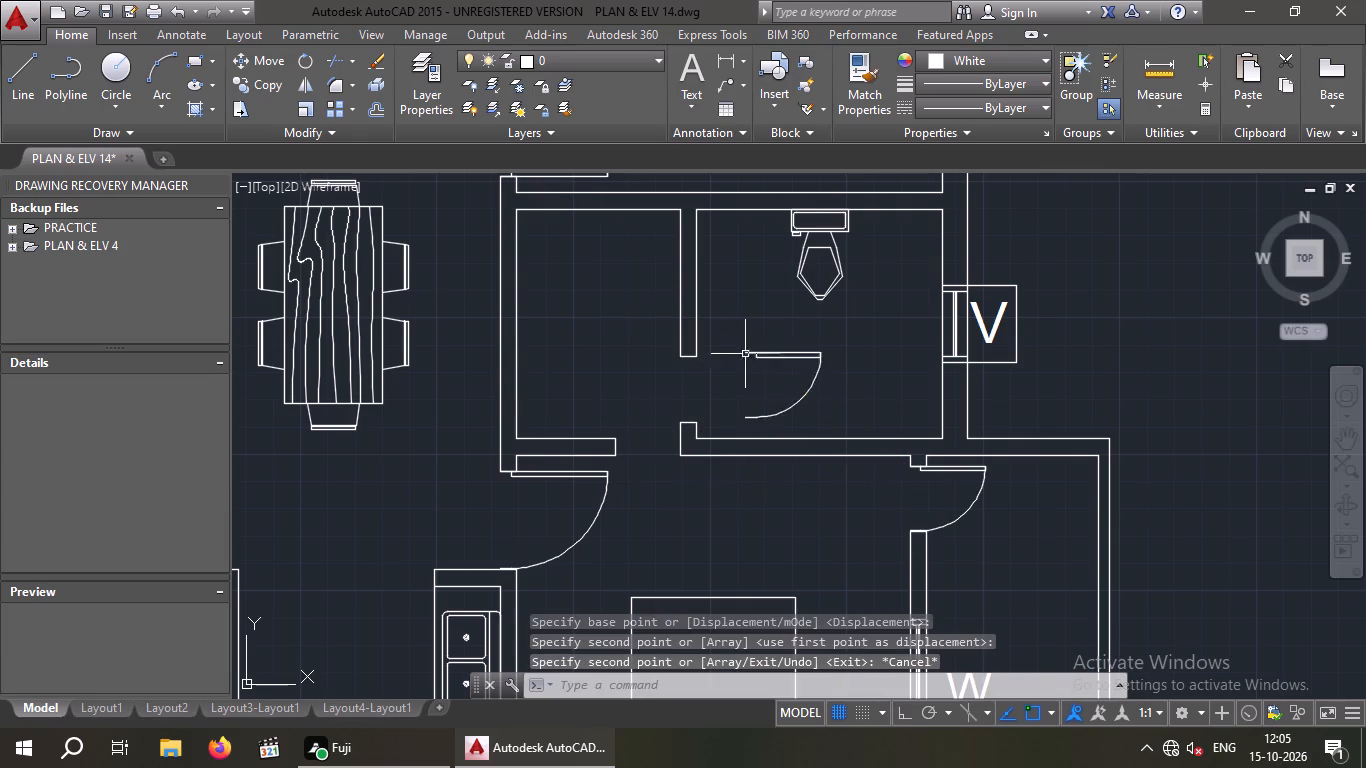
Flip the toilet room's new door vertically so its leaf lies on the south side.
left_click(775, 356)
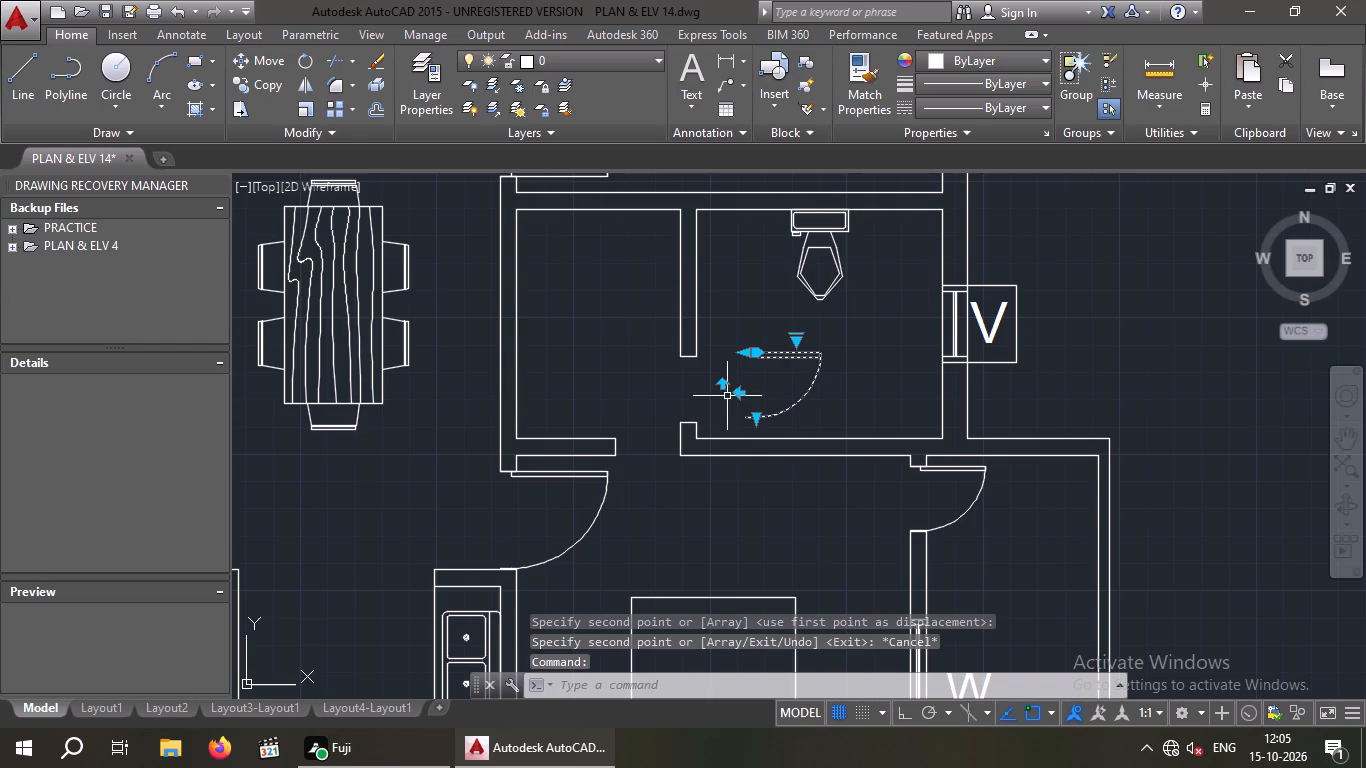
left_click(723, 384)
key("Escape")
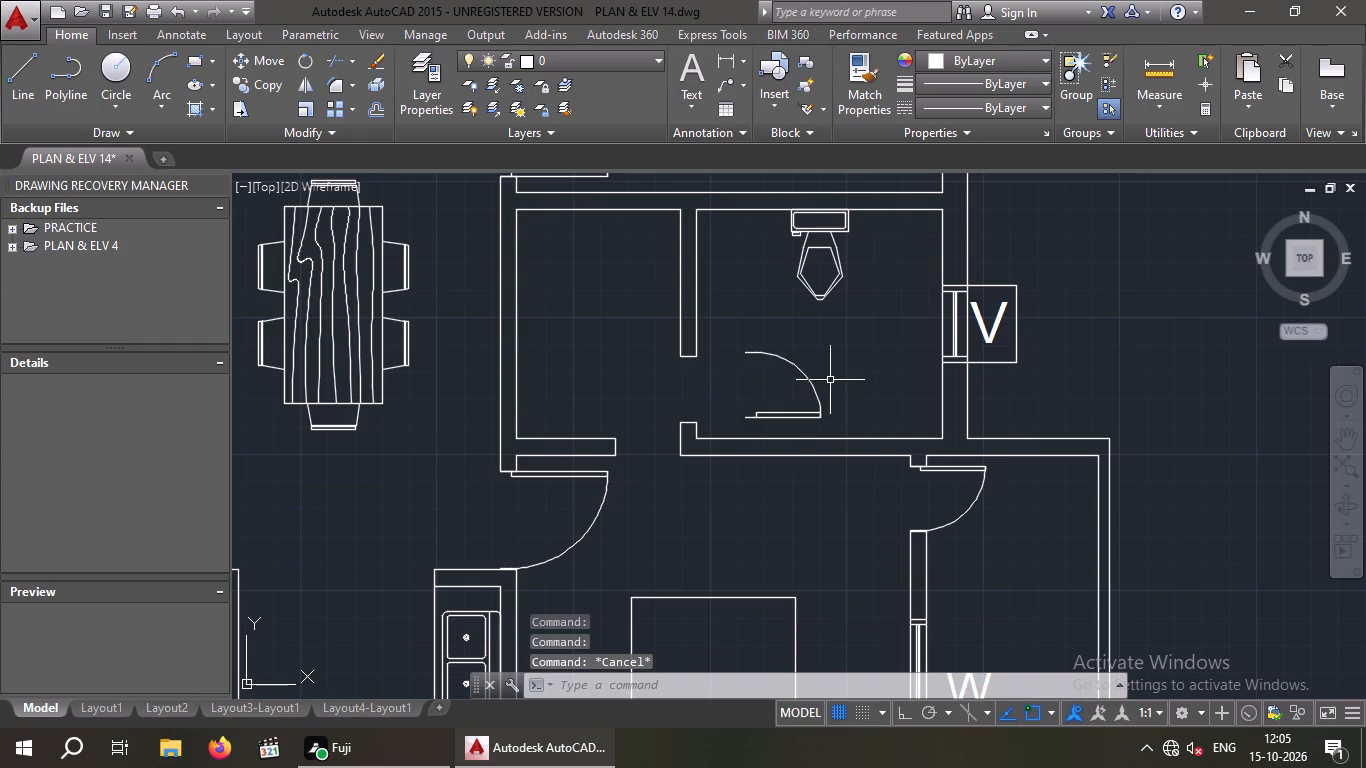
Move the flipped toilet door, from its outer frame corner, onto the wall-stub corner at the south side of the toilet opening.
left_click_drag(840, 368, 779, 406)
left_click(751, 410)
left_click(261, 58)
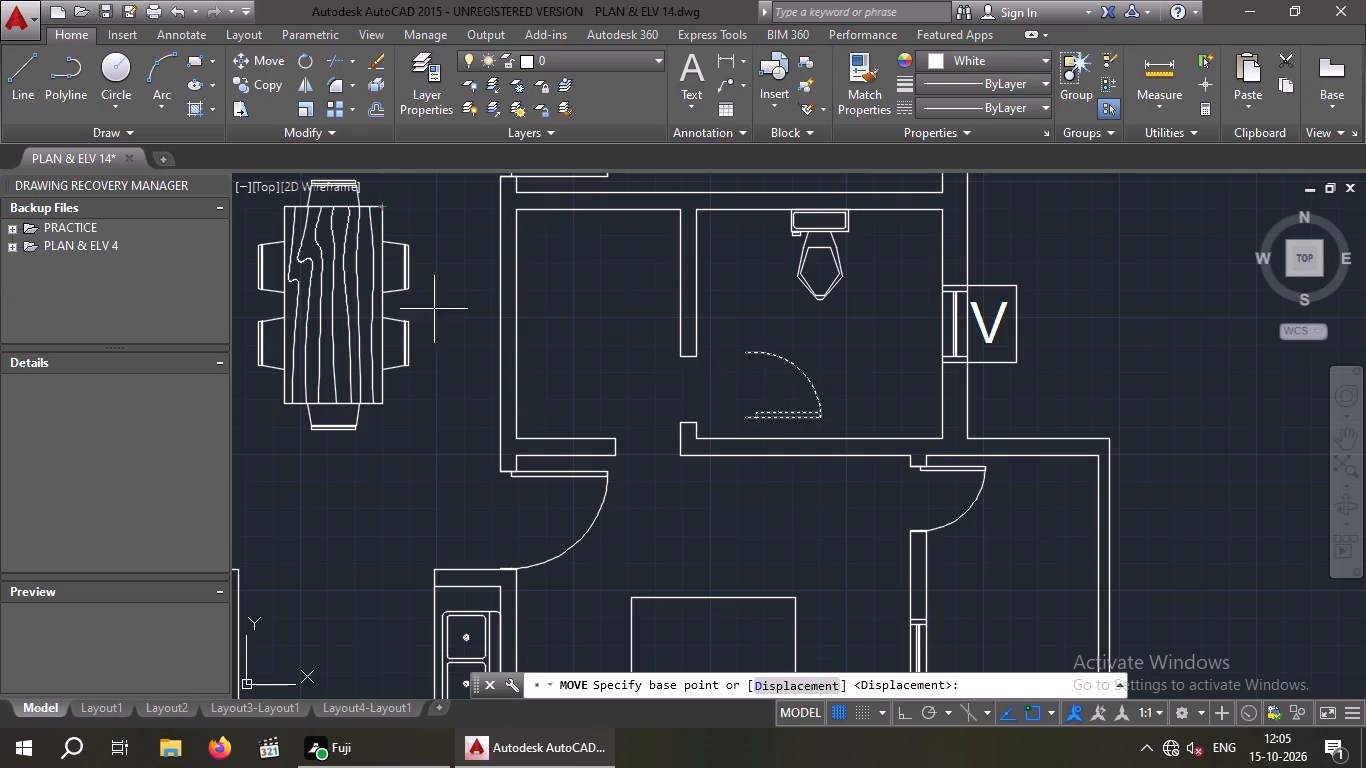
scroll(729, 440, "up", 2)
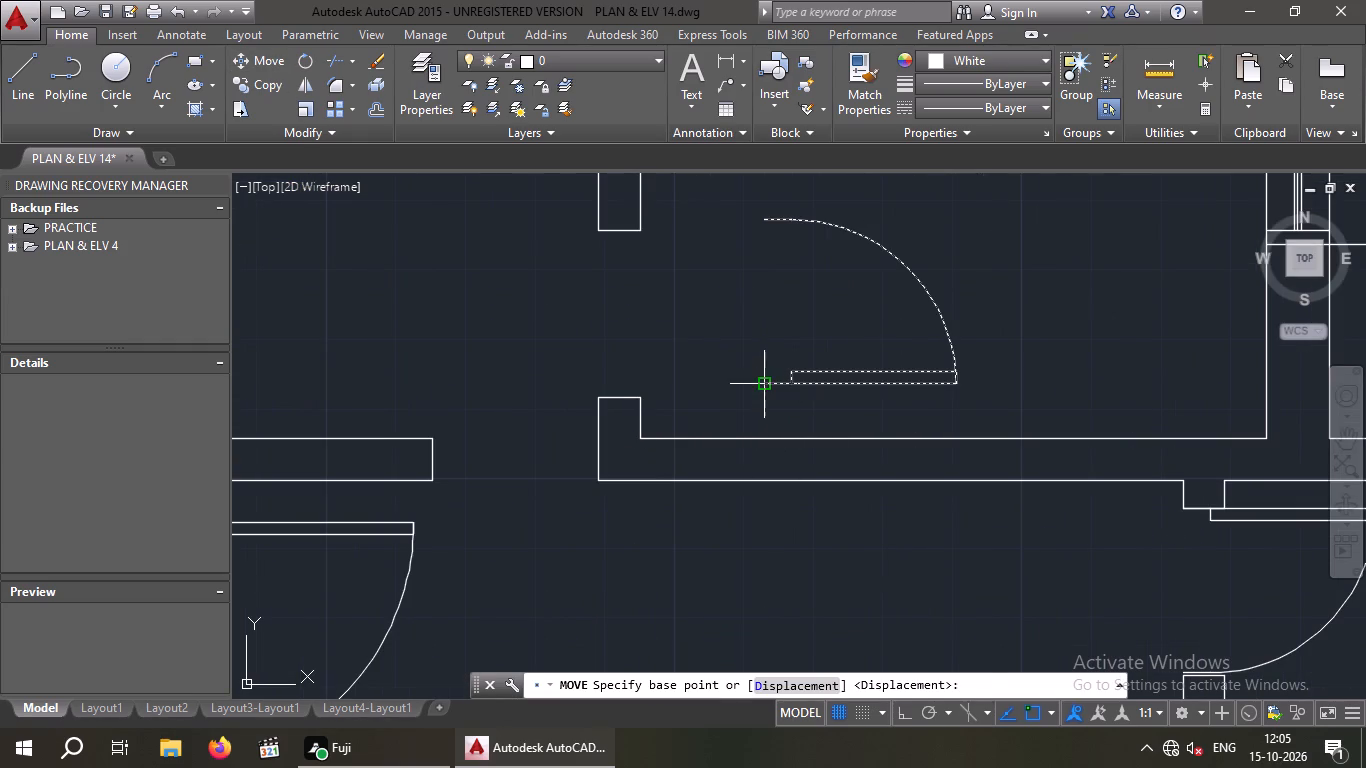
left_click(764, 385)
left_click(596, 397)
key("Escape")
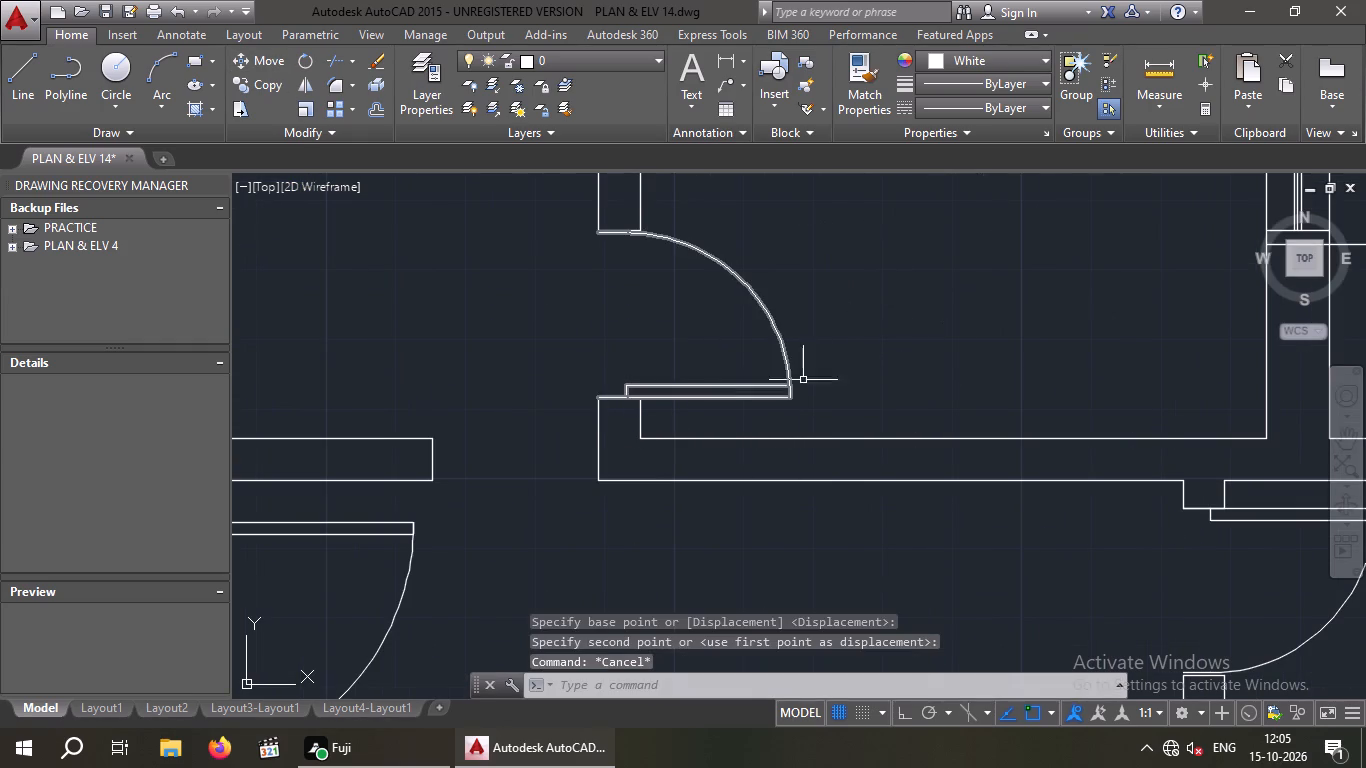
Flip the loose door in the northeast corner bedroom's balcony vertically so its leaf lies on the south side.
scroll(818, 347, "down", 3)
middle_click_drag(885, 453, 726, 453)
scroll(789, 449, "down", 1)
middle_click_drag(776, 455, 774, 456)
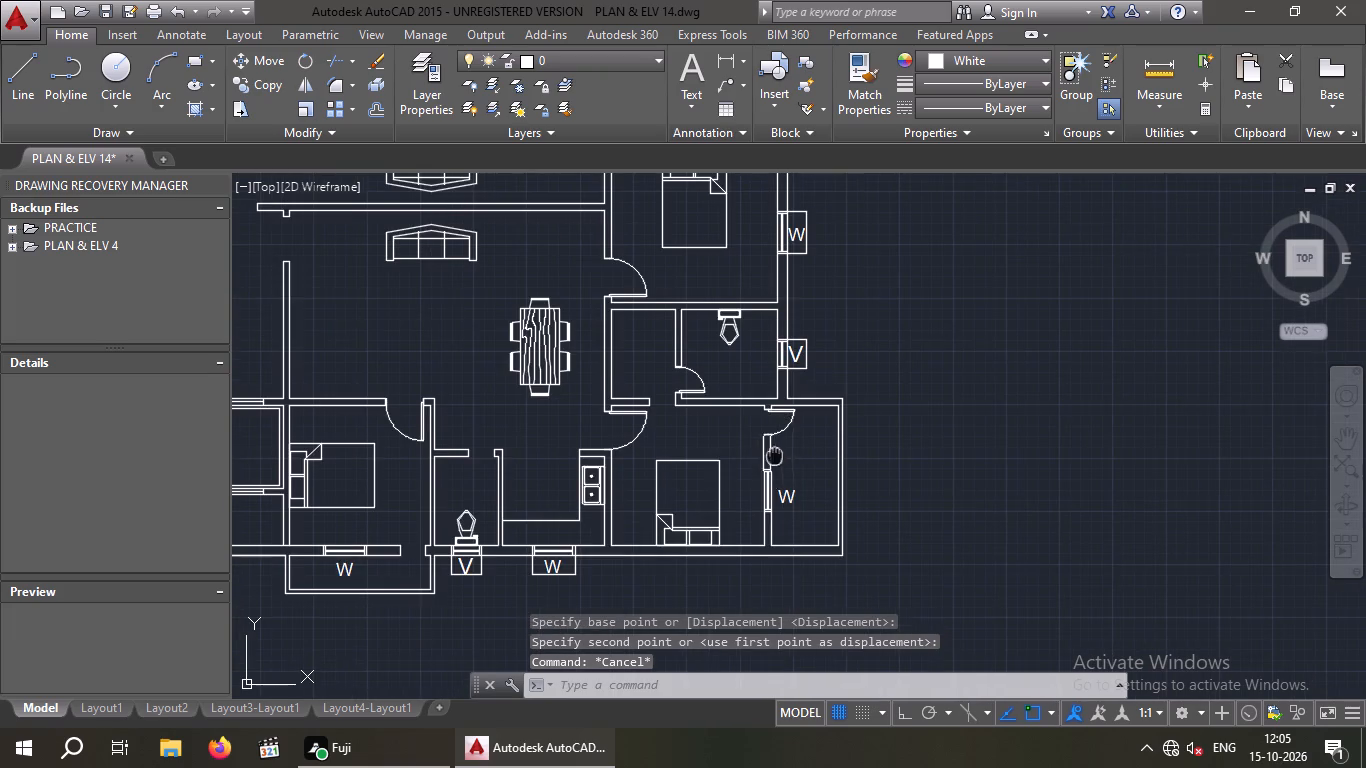
middle_click_drag(774, 456, 757, 542)
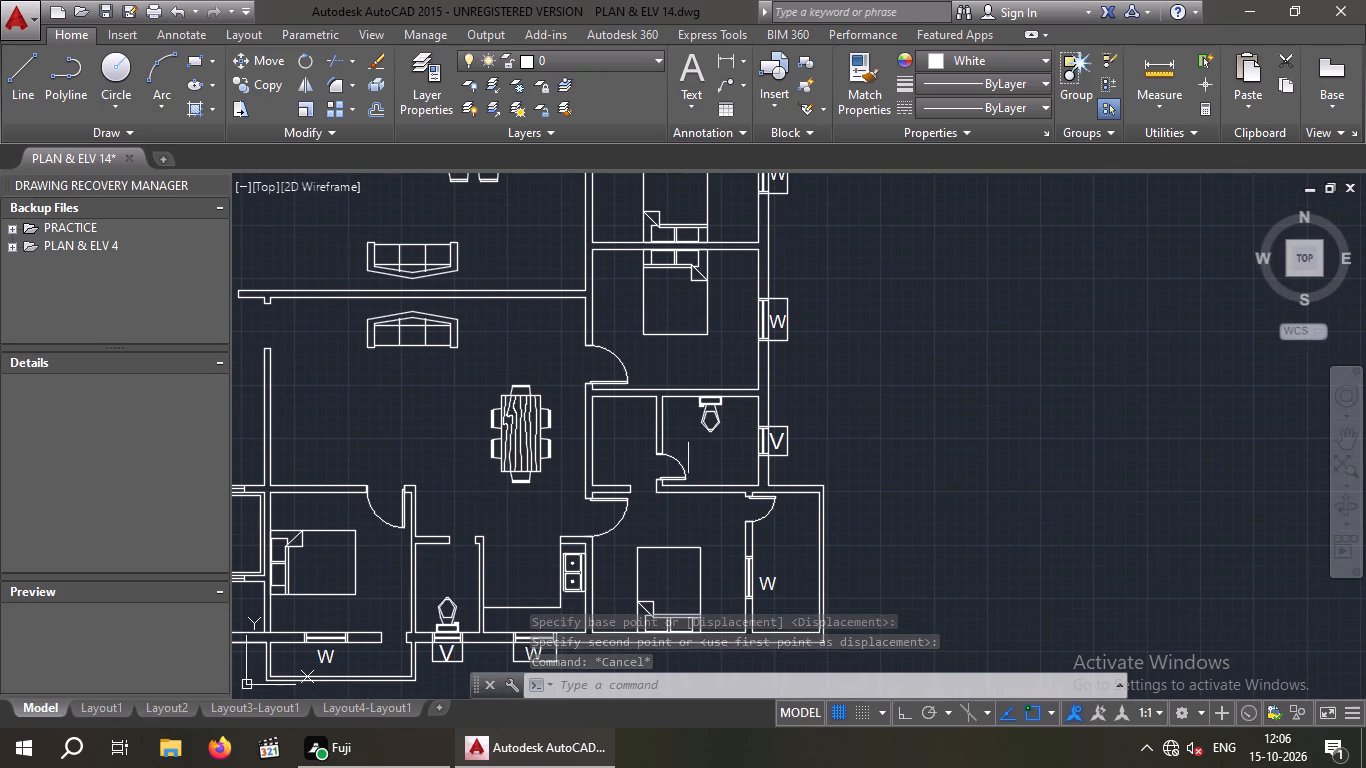
middle_click_drag(679, 401, 647, 569)
scroll(655, 465, "down", 1)
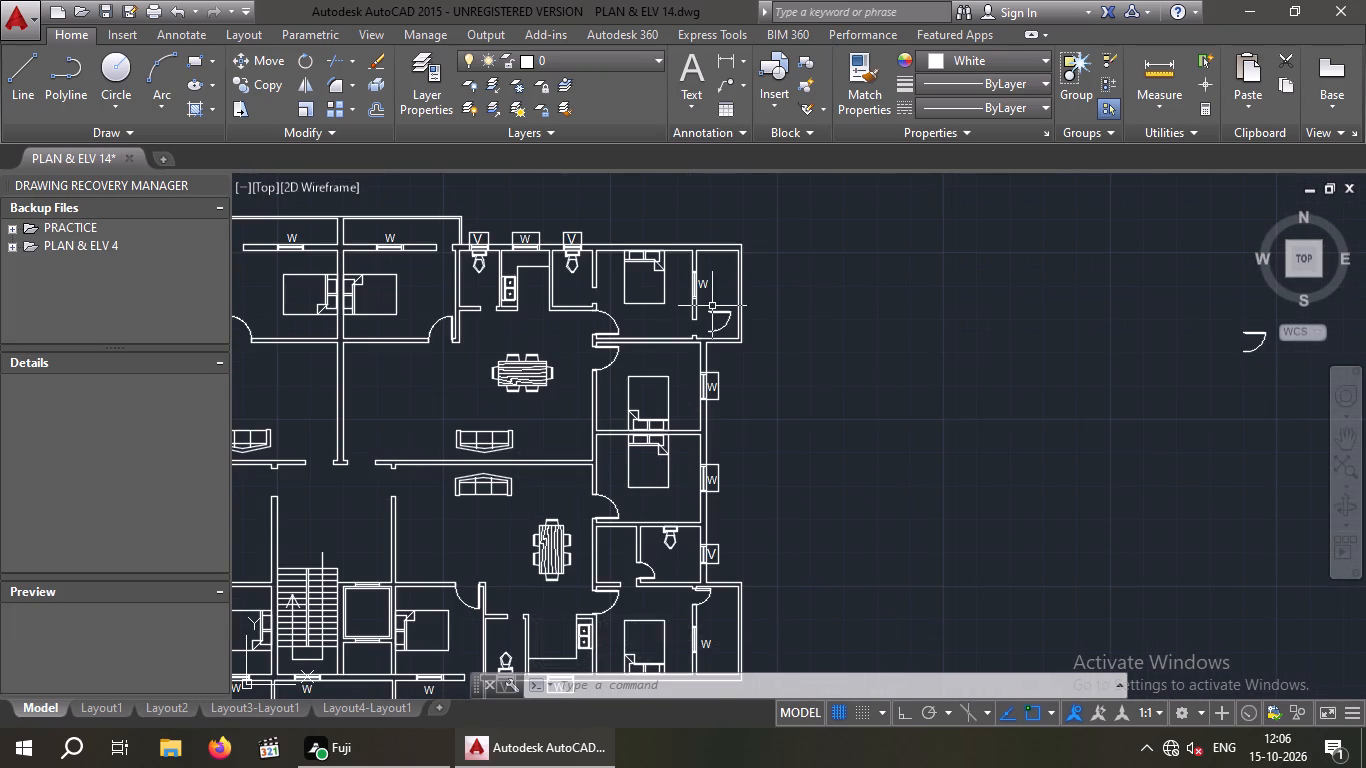
scroll(715, 320, "up", 3)
middle_click_drag(711, 335, 690, 414)
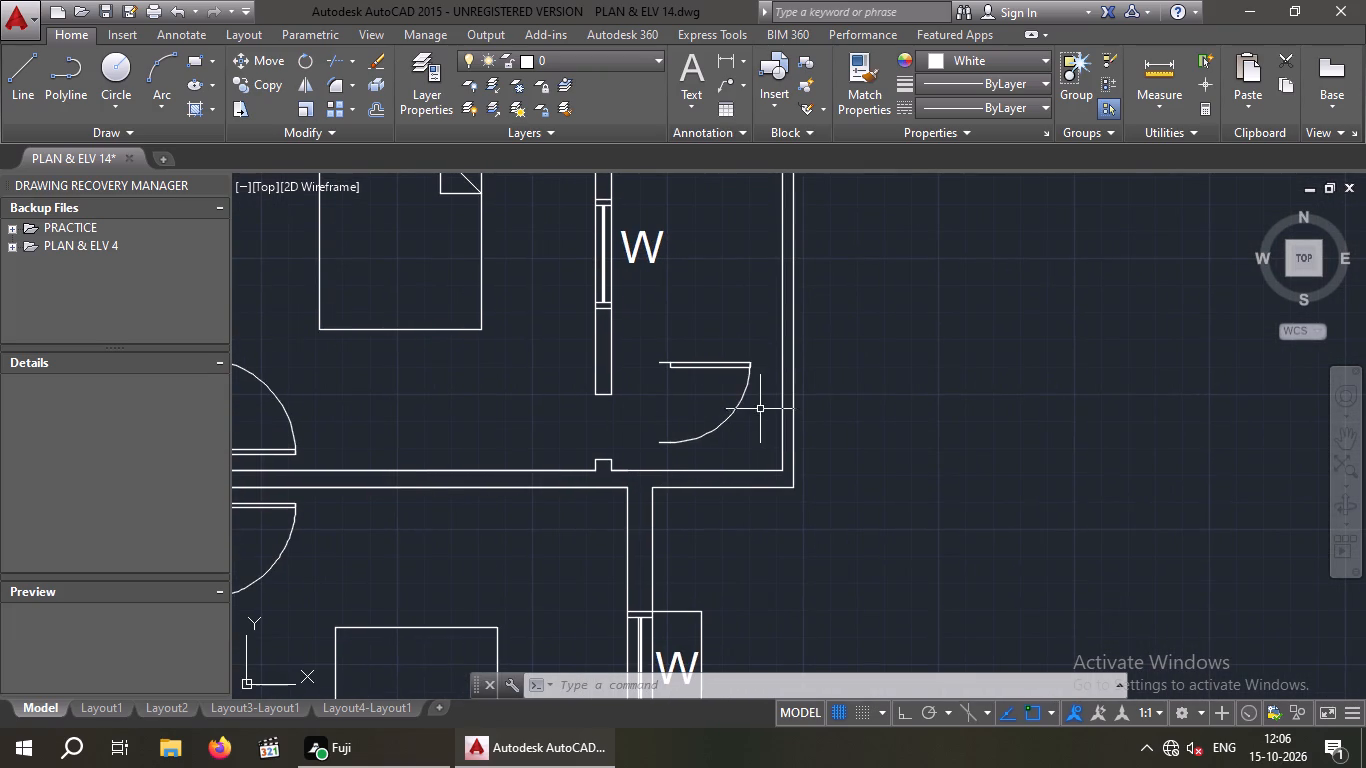
left_click(724, 416)
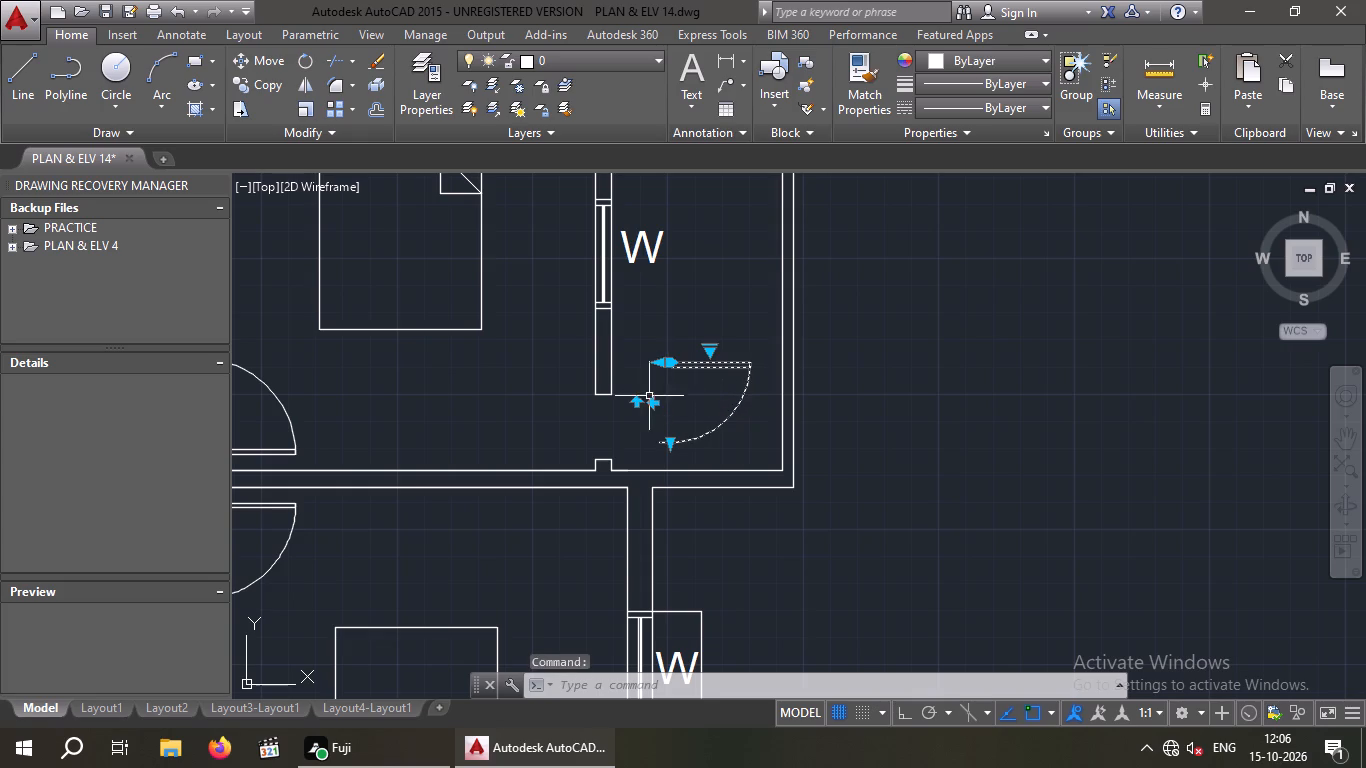
left_click(634, 405)
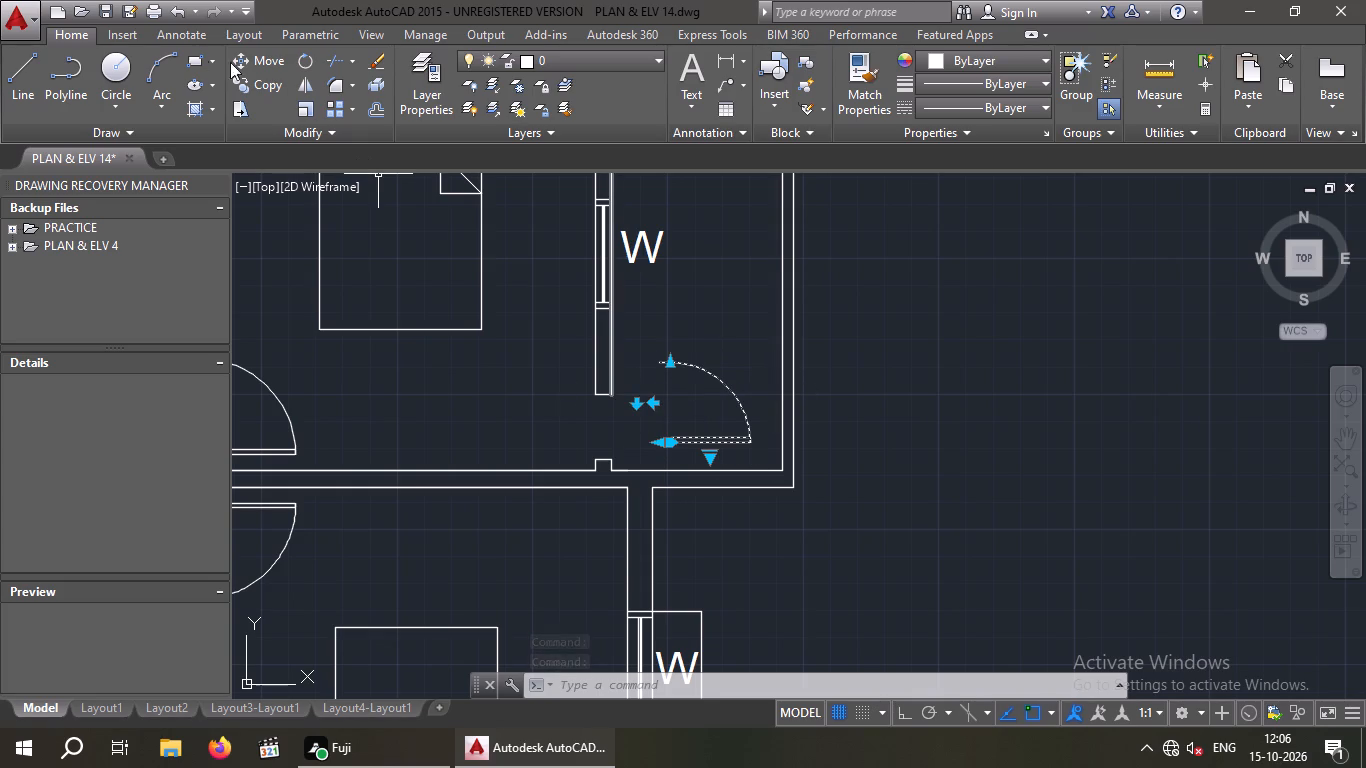
Move the northeast balcony door, from its outer frame corner, onto the wall-stub corner at the south side of the balcony opening.
left_click(266, 59)
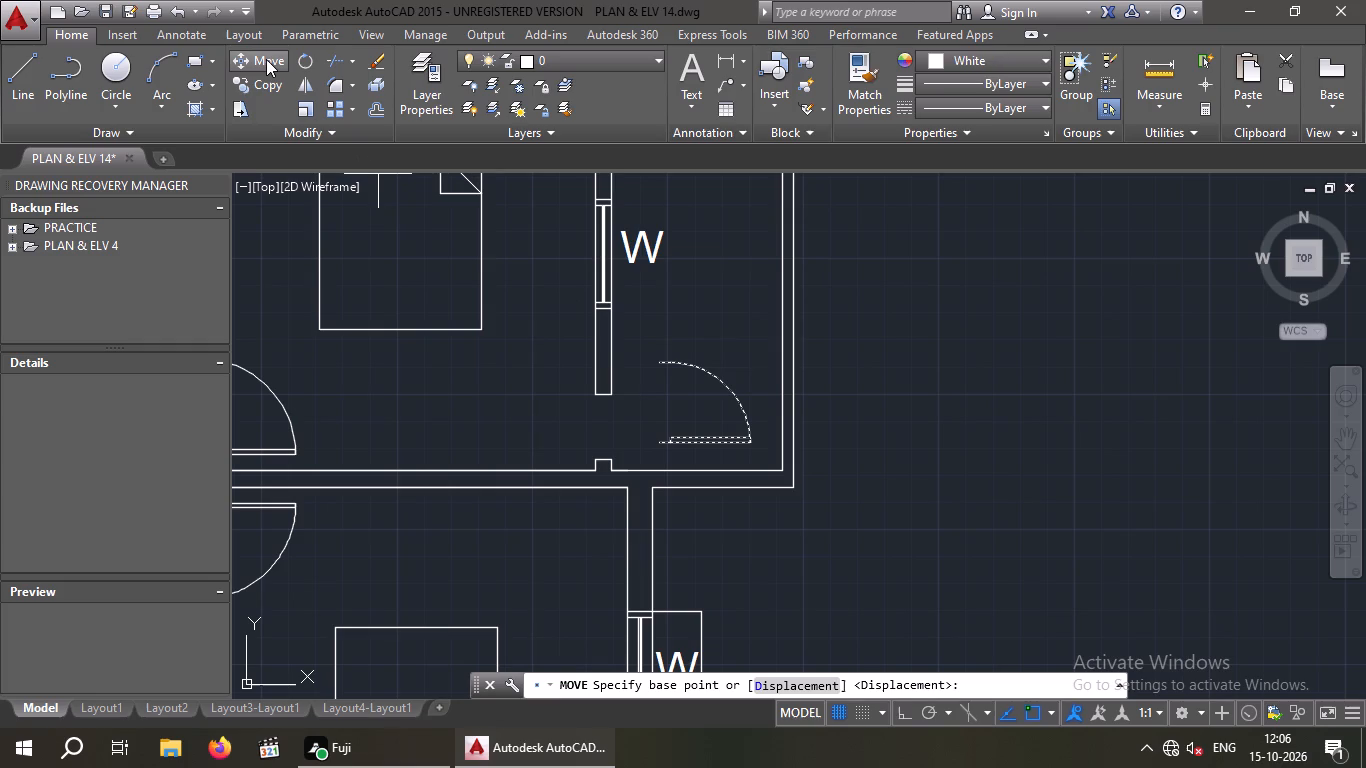
scroll(659, 451, "up", 2)
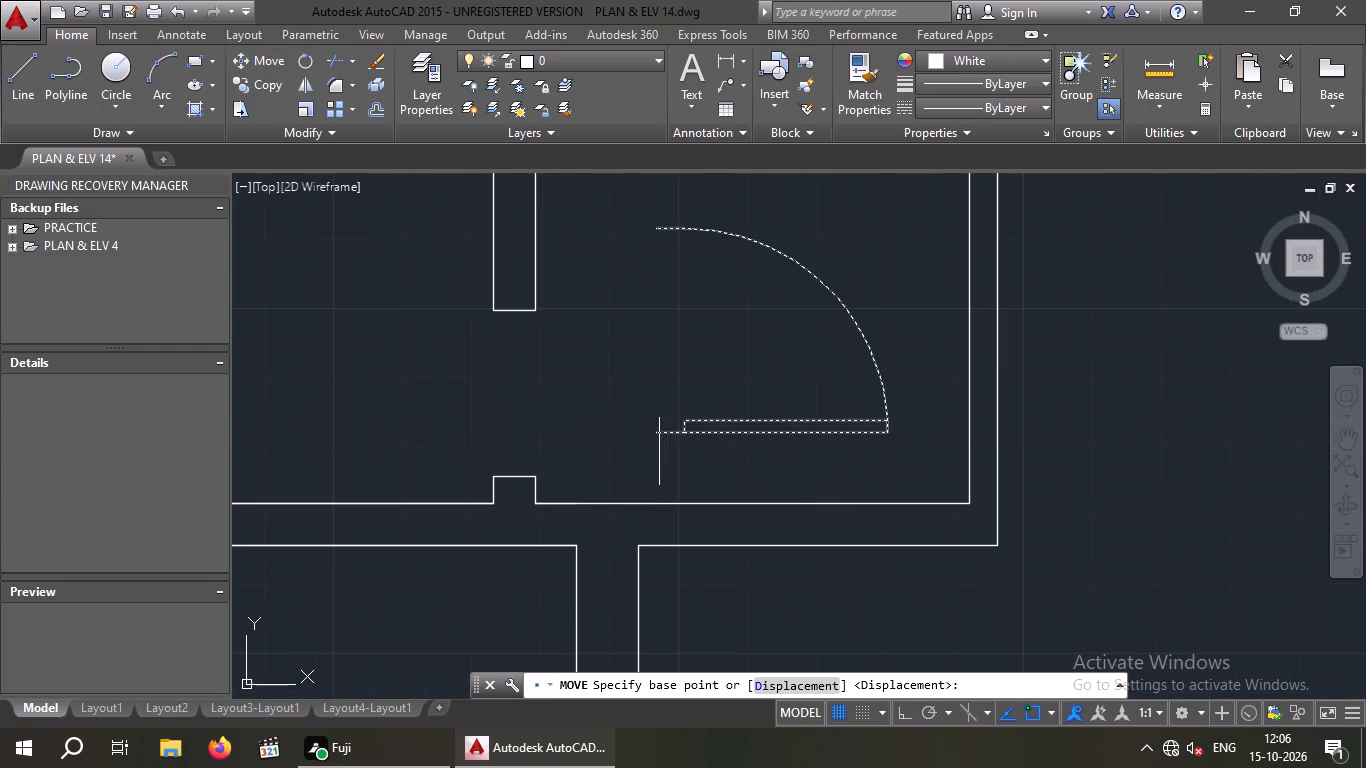
left_click(654, 430)
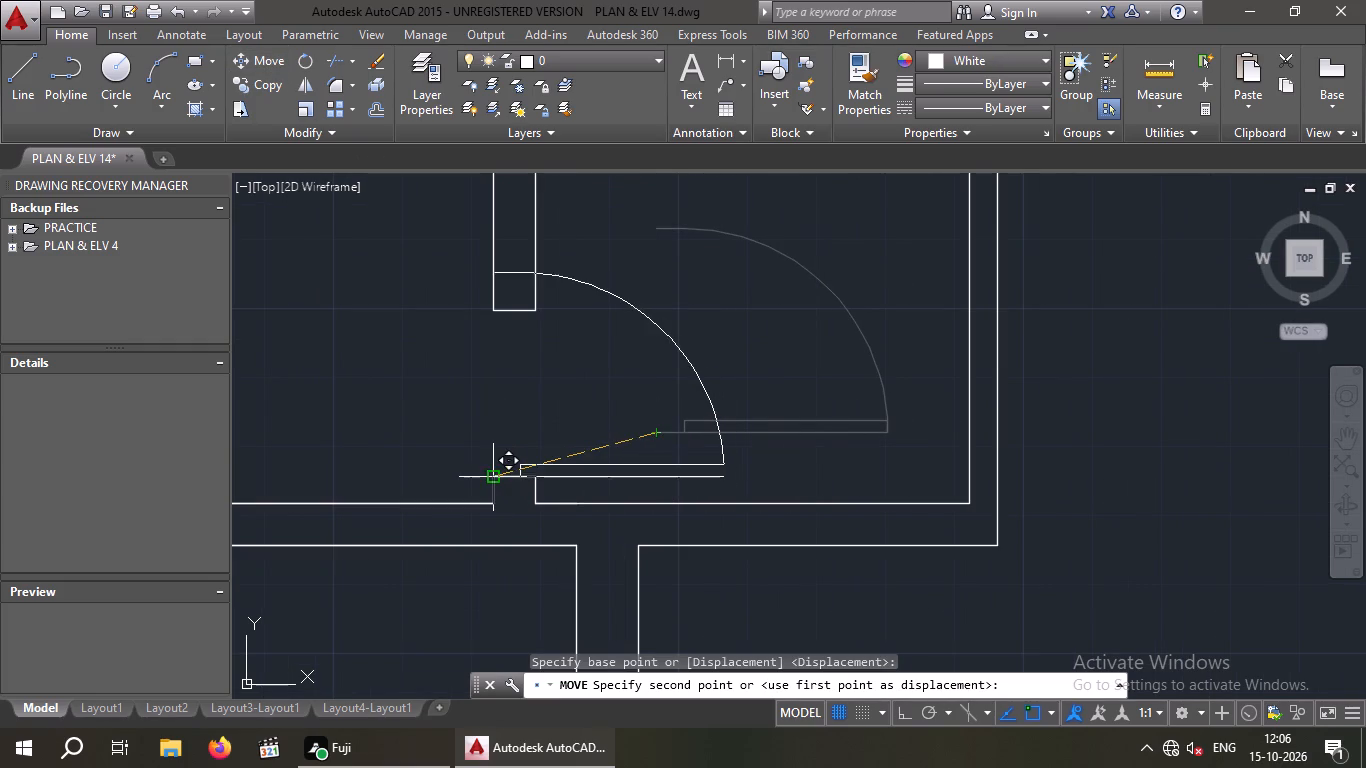
left_click(497, 479)
key("Escape")
Resize the northeast balcony door's opening width so its arc ends at the wall end on the opening's north side.
left_click_drag(685, 310, 661, 353)
left_click(655, 354)
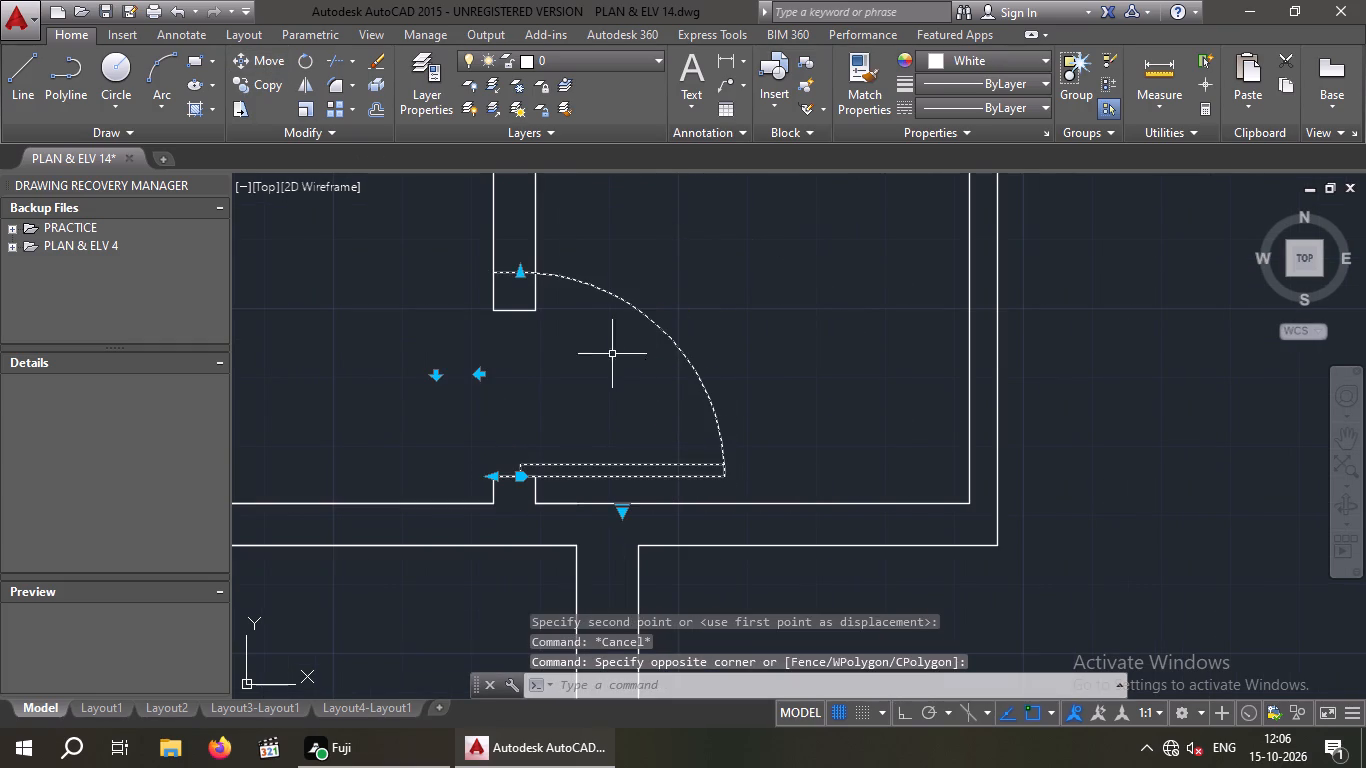
left_click(520, 274)
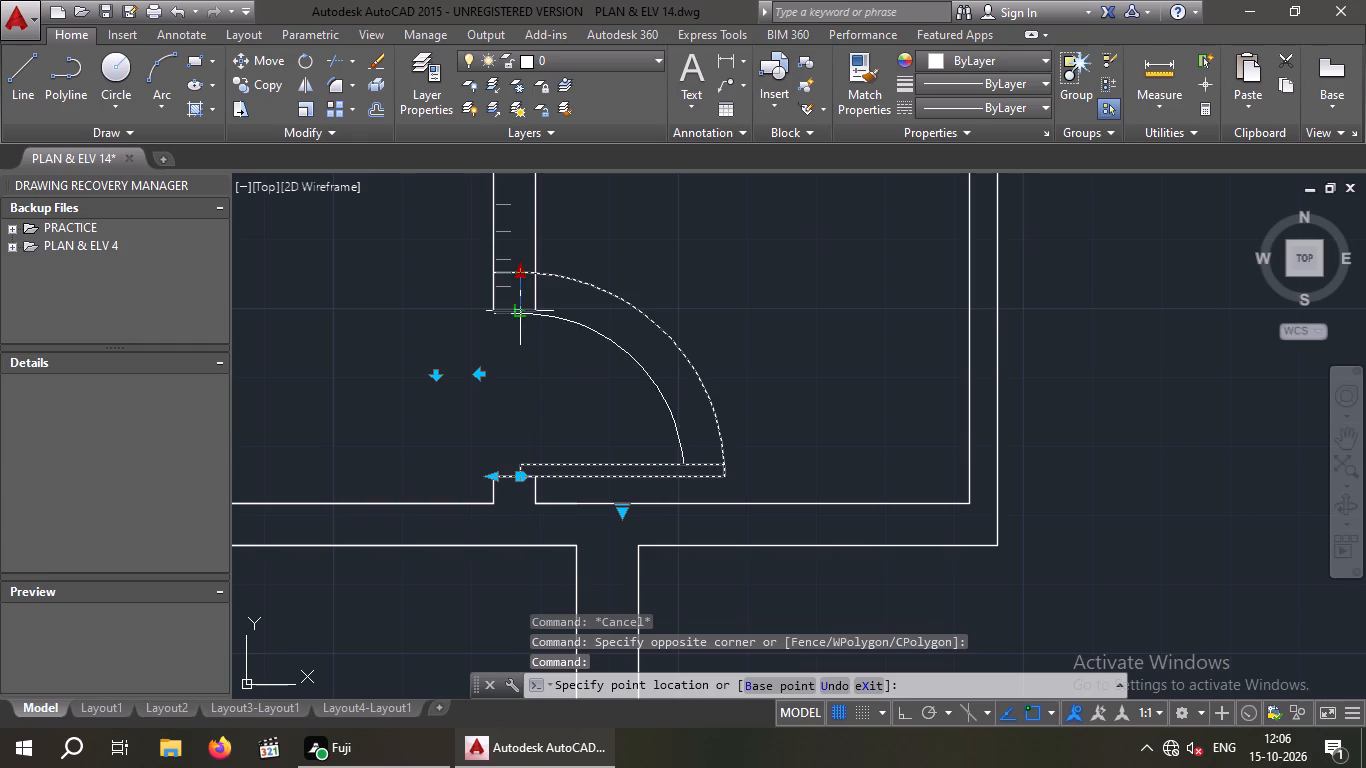
left_click(522, 315)
key("Escape")
Copy the resized northeast balcony door, from its wall-stub corner, into the toilet west of the northeast bedroom, beside its east opening.
scroll(597, 281, "down", 2)
middle_click_drag(705, 365, 738, 356)
scroll(732, 360, "down", 3)
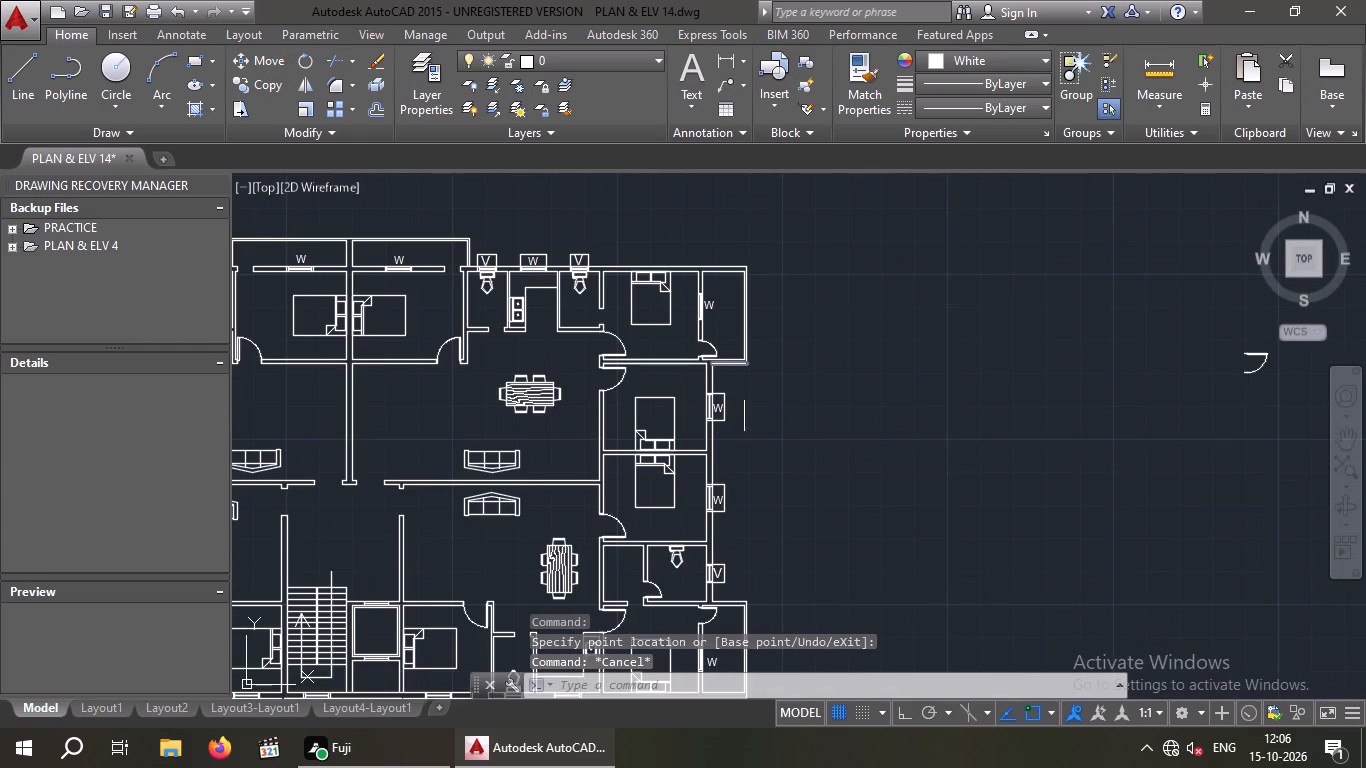
middle_click_drag(761, 393, 789, 355)
middle_click_drag(731, 301, 758, 289)
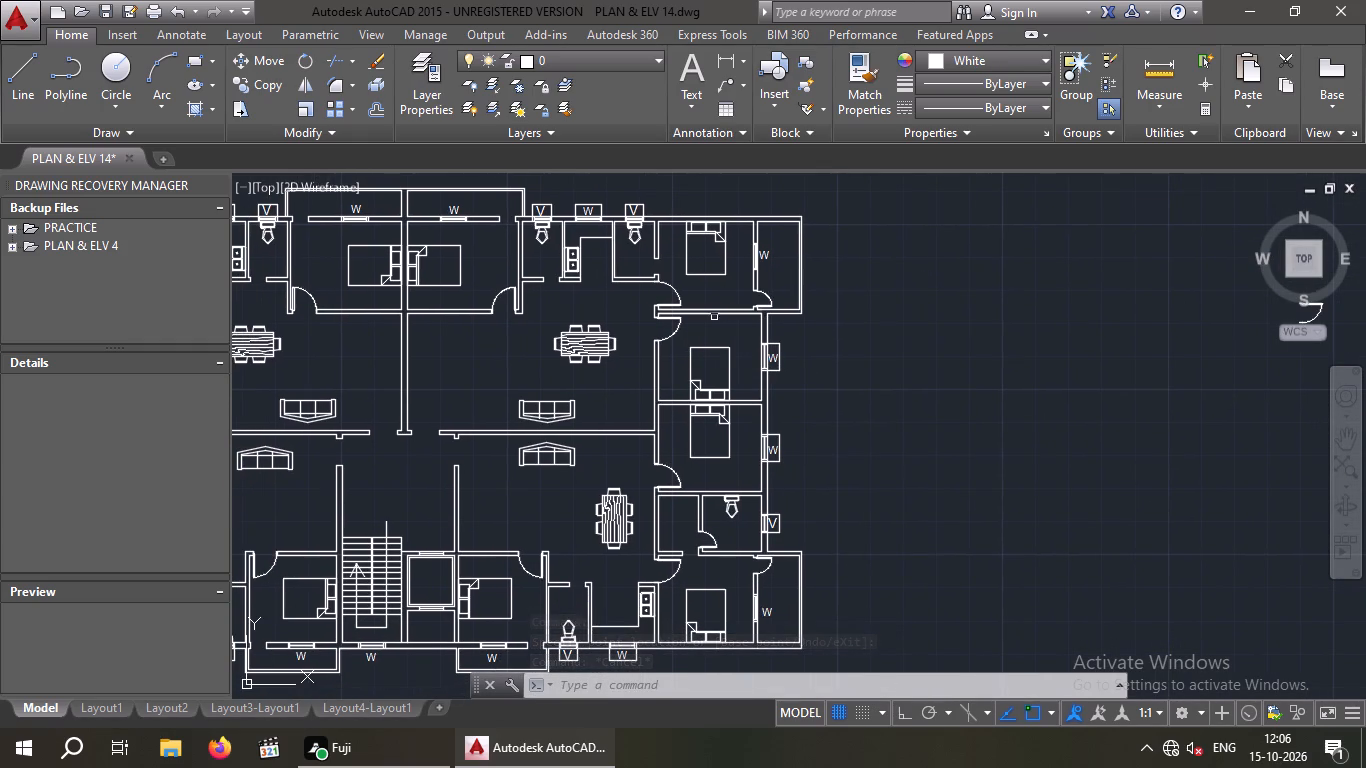
scroll(761, 282, "up", 3)
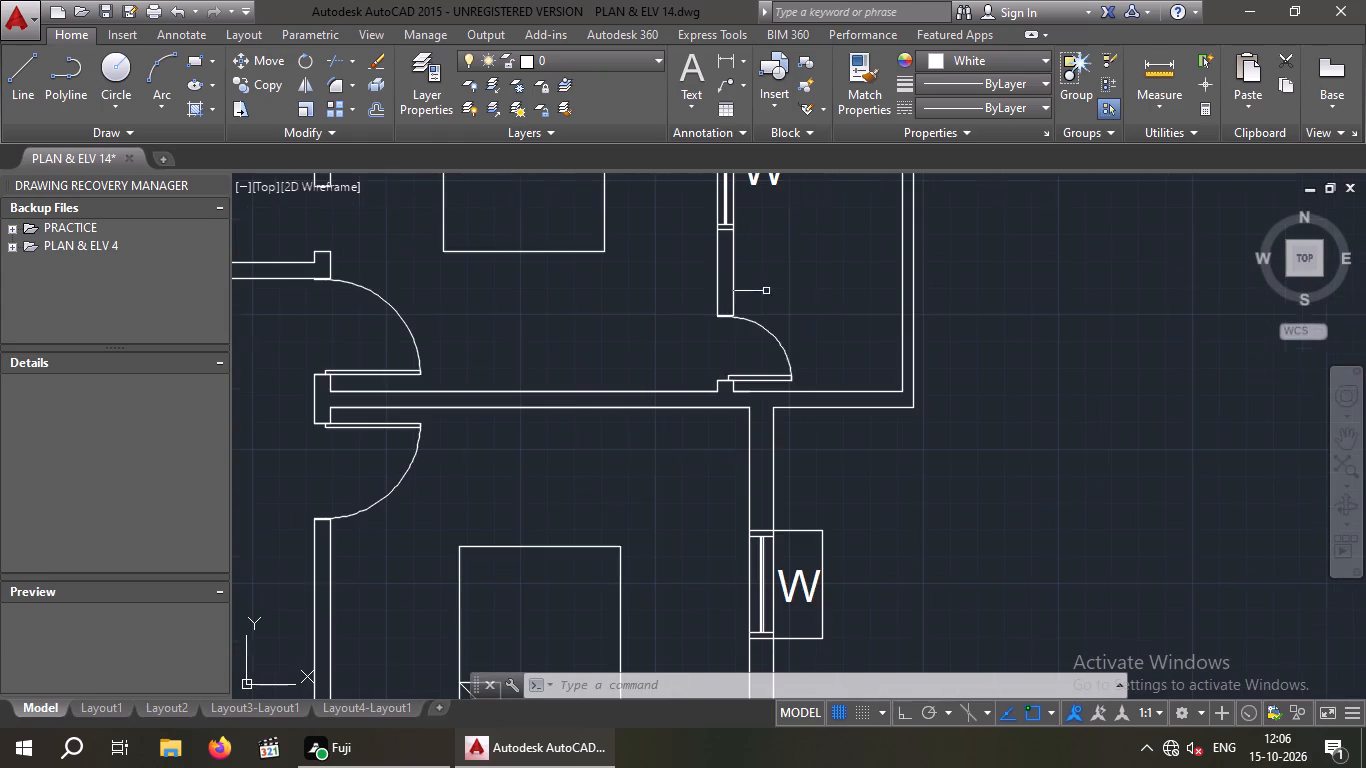
left_click_drag(807, 314, 772, 345)
left_click(752, 358)
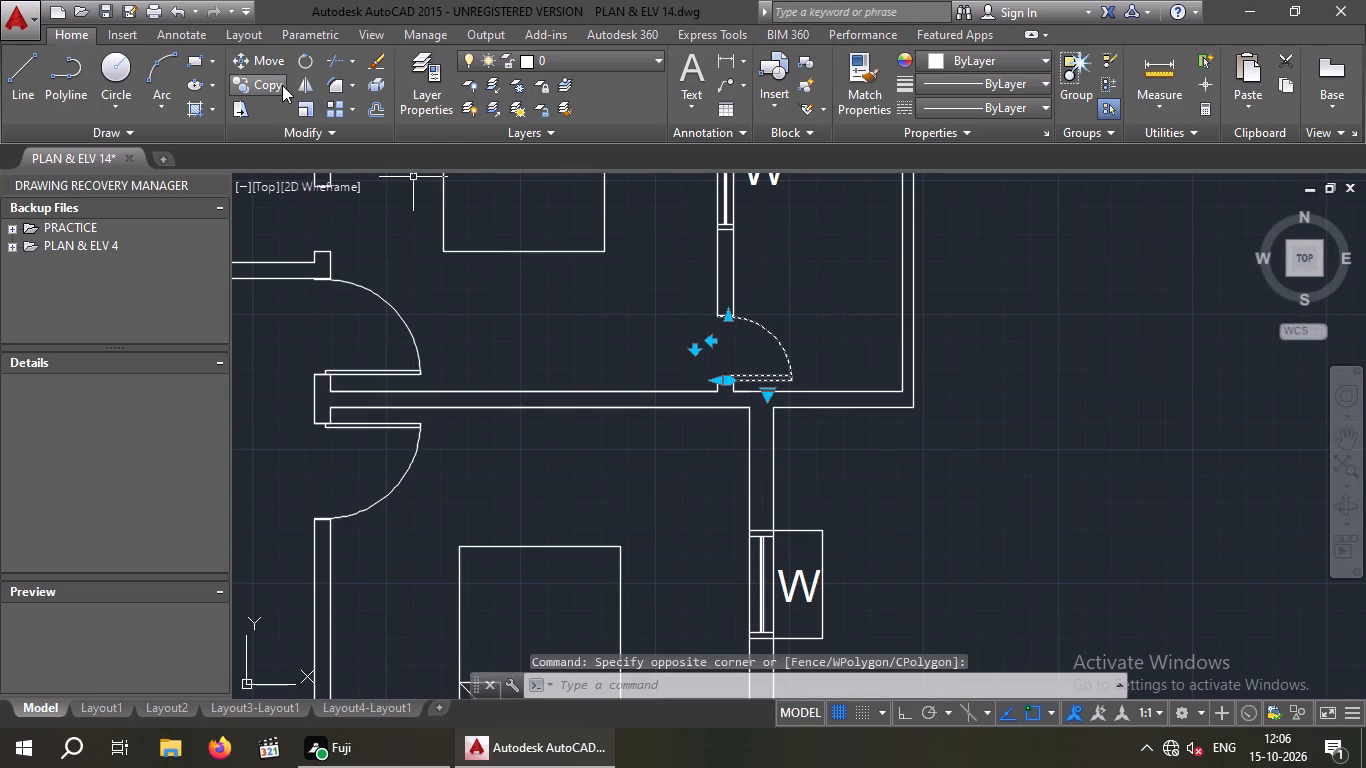
left_click(268, 84)
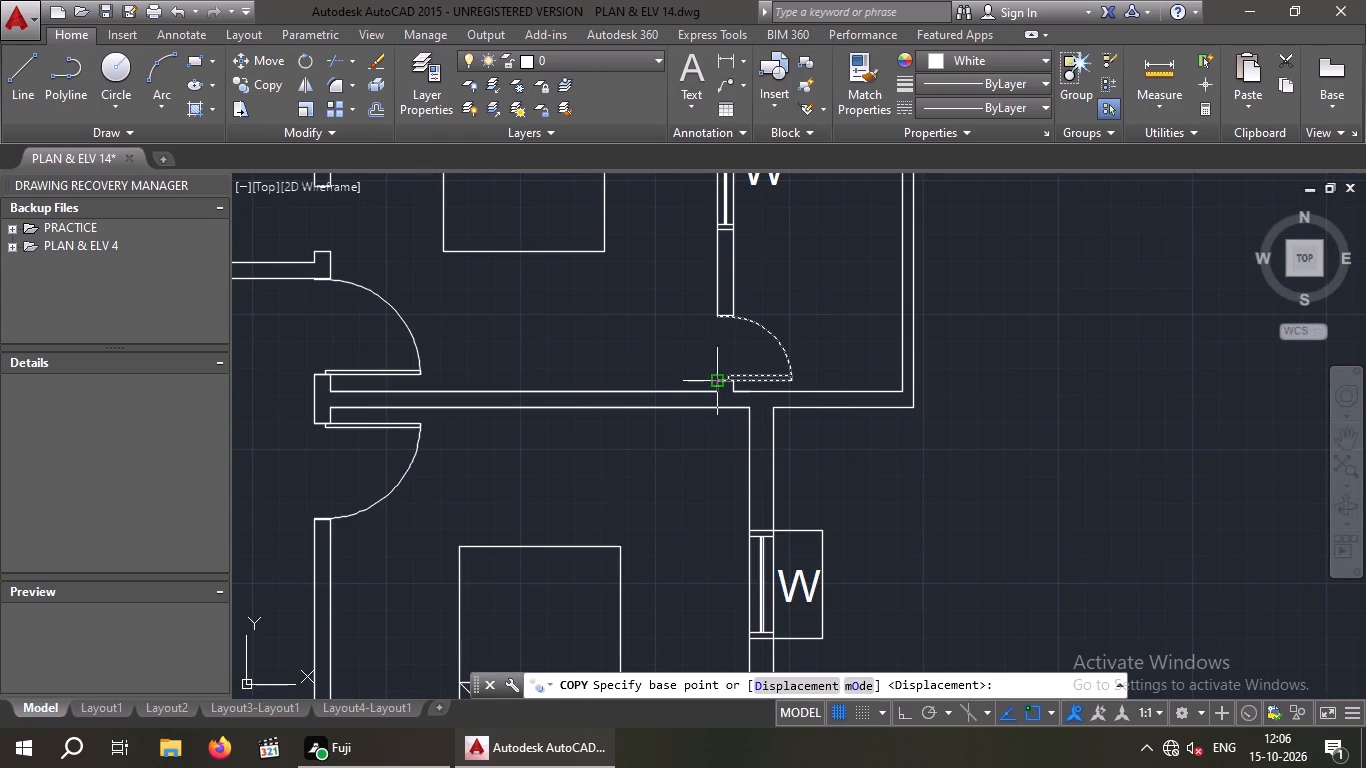
left_click_drag(717, 377, 700, 377)
scroll(563, 350, "down", 2)
middle_click_drag(562, 350, 711, 491)
scroll(589, 459, "up", 4)
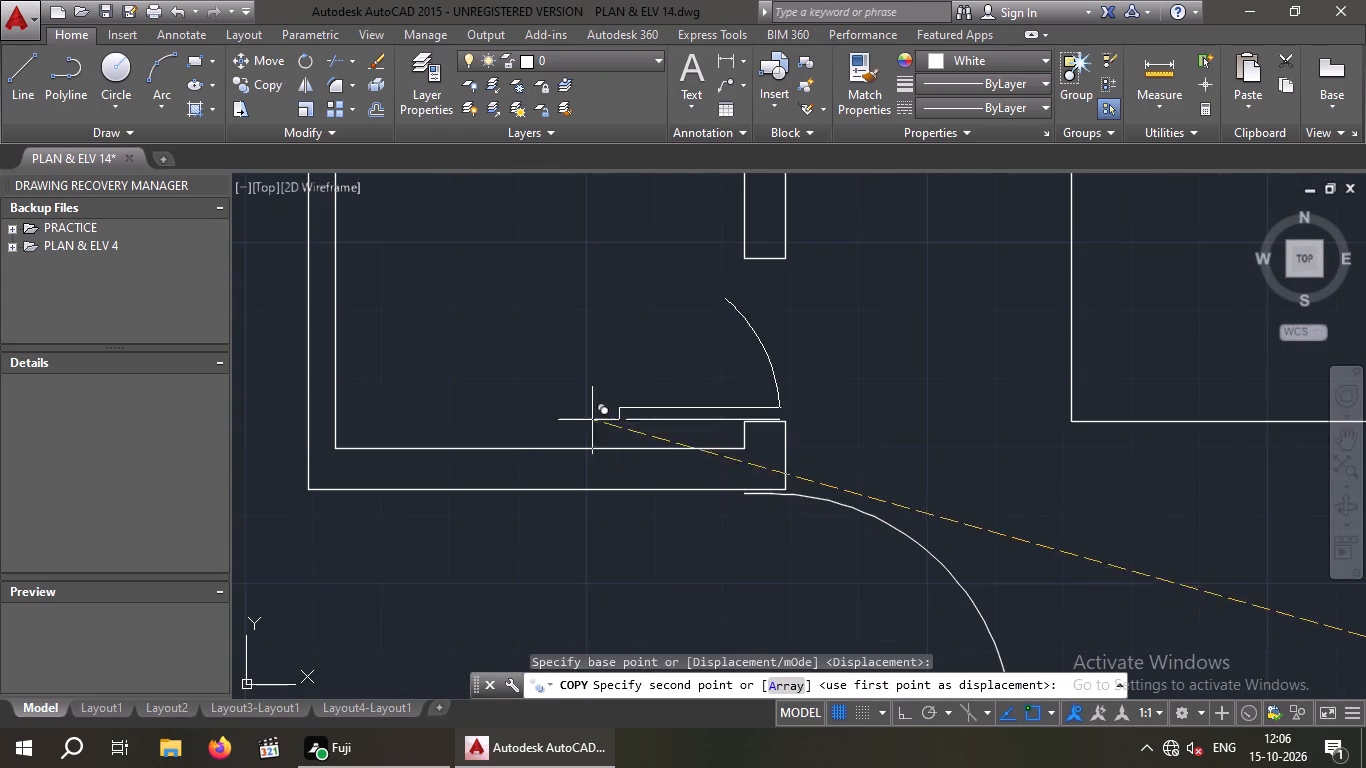
left_click(580, 389)
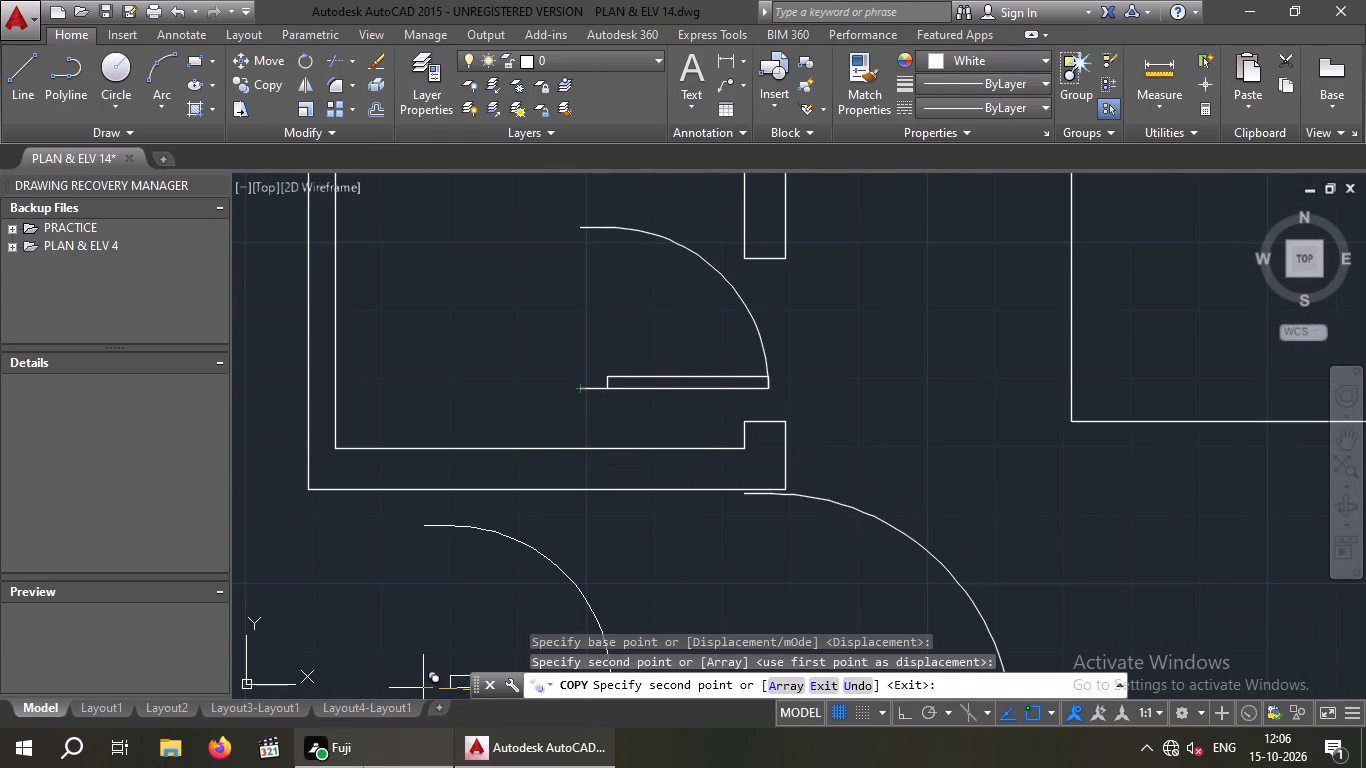
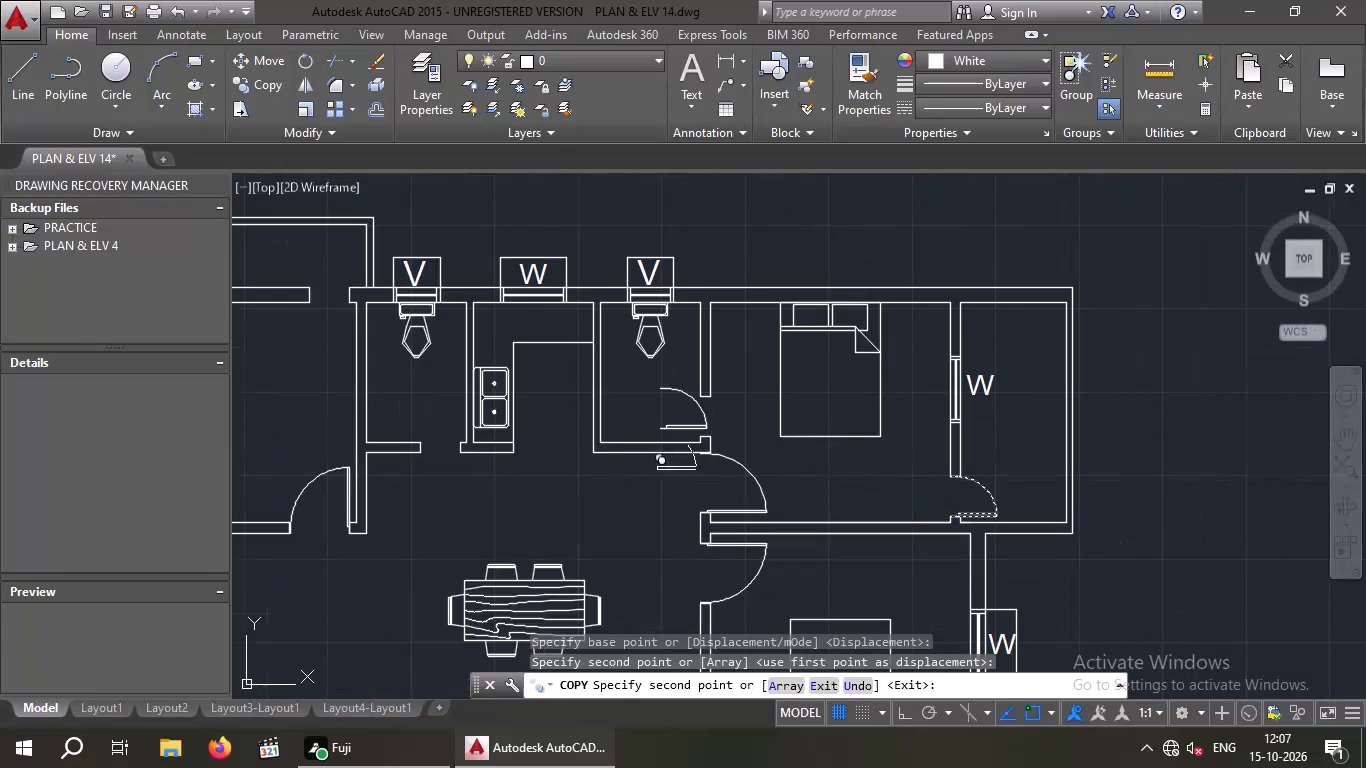
Place another copy of the balcony door just south of the opening of the toilet west of the kitchen.
scroll(441, 480, "up", 1)
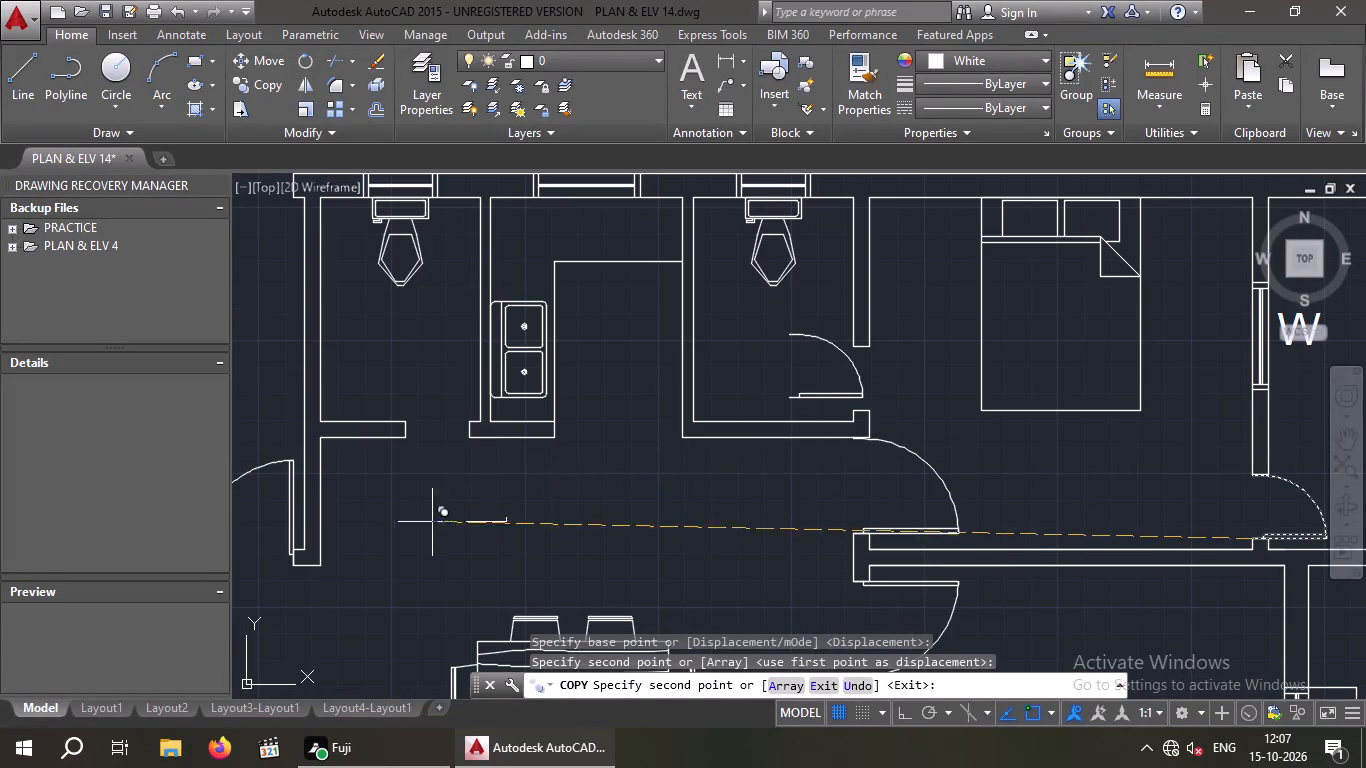
left_click(413, 549)
key("Escape")
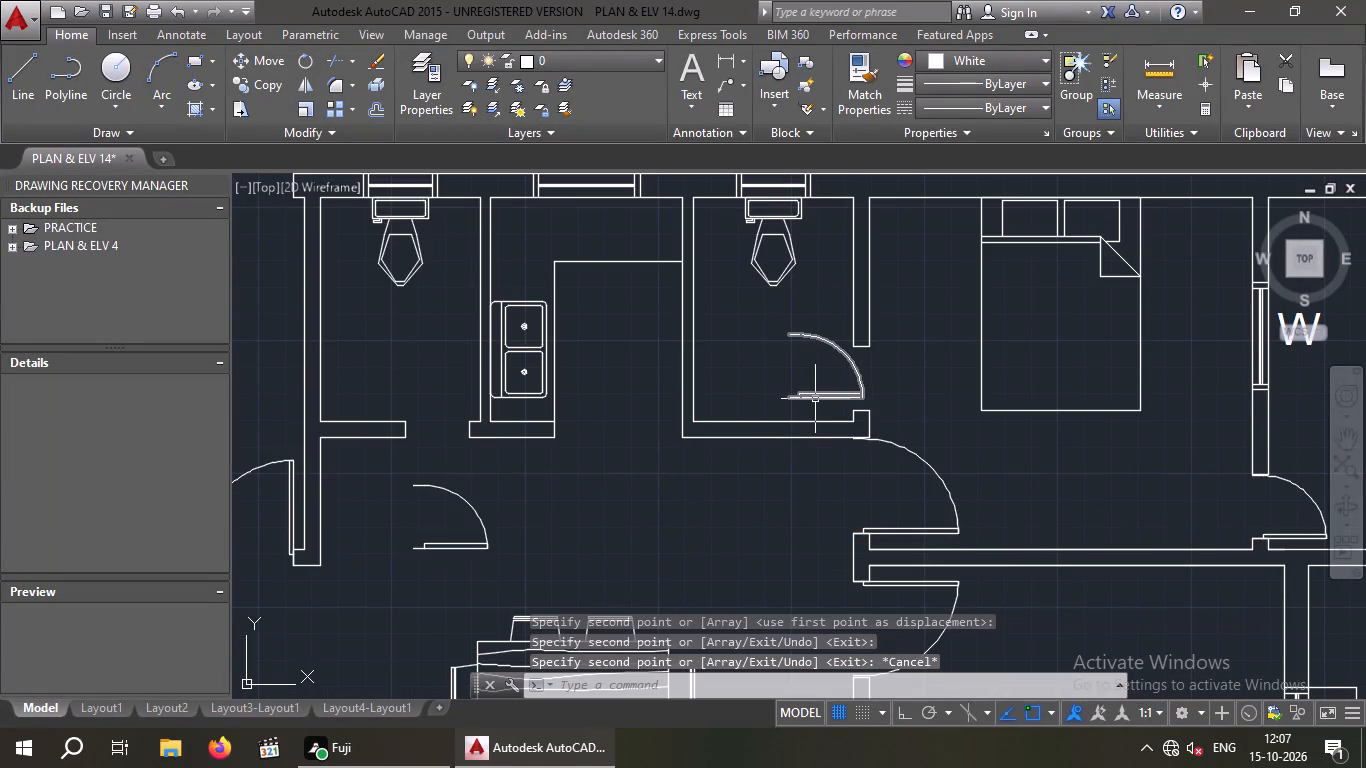
Flip the door copy in the toilet west of the northeast bedroom horizontally so its arc swings to the west.
left_click(814, 398)
left_click(788, 360)
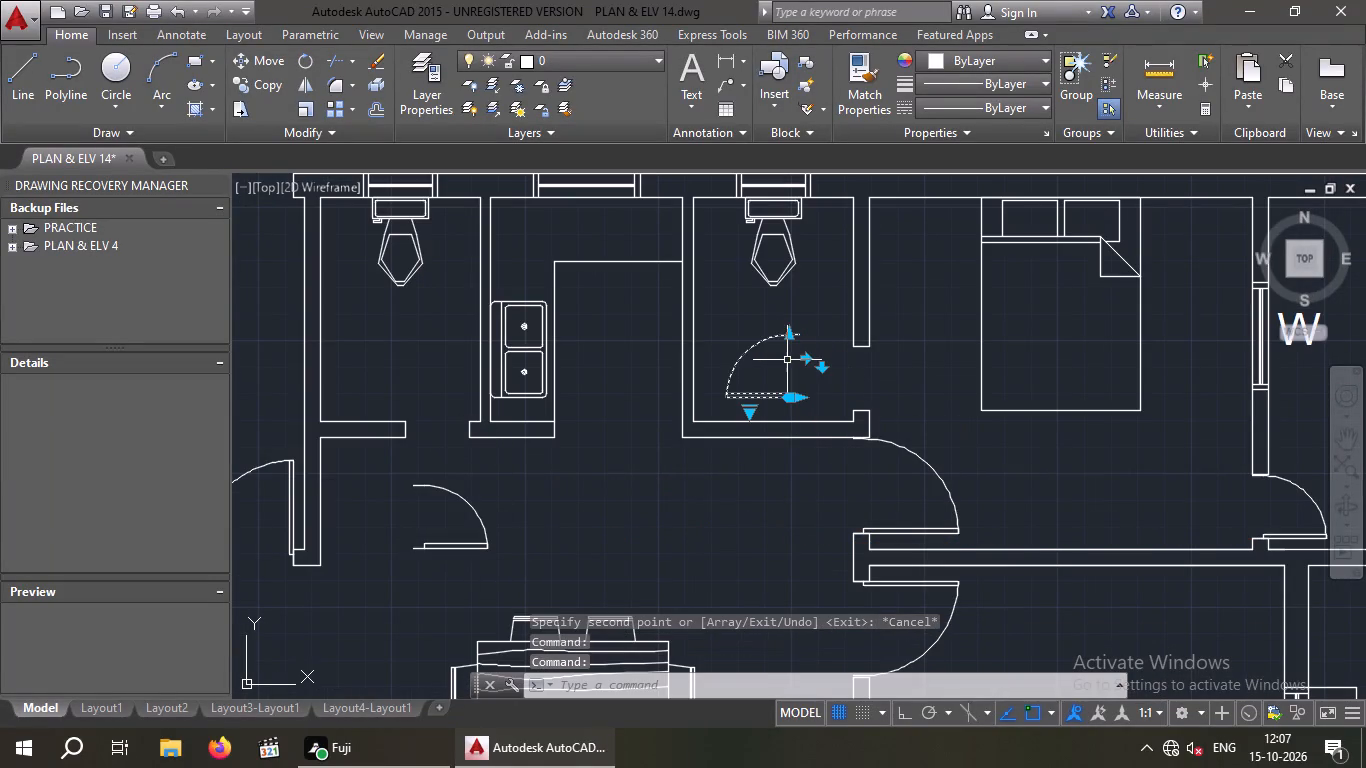
key("Escape")
Move the flipped toilet door, from its outer frame corner, onto the wall-stub corner at the south side of the toilet's east opening.
left_click_drag(819, 375, 767, 395)
left_click(746, 400)
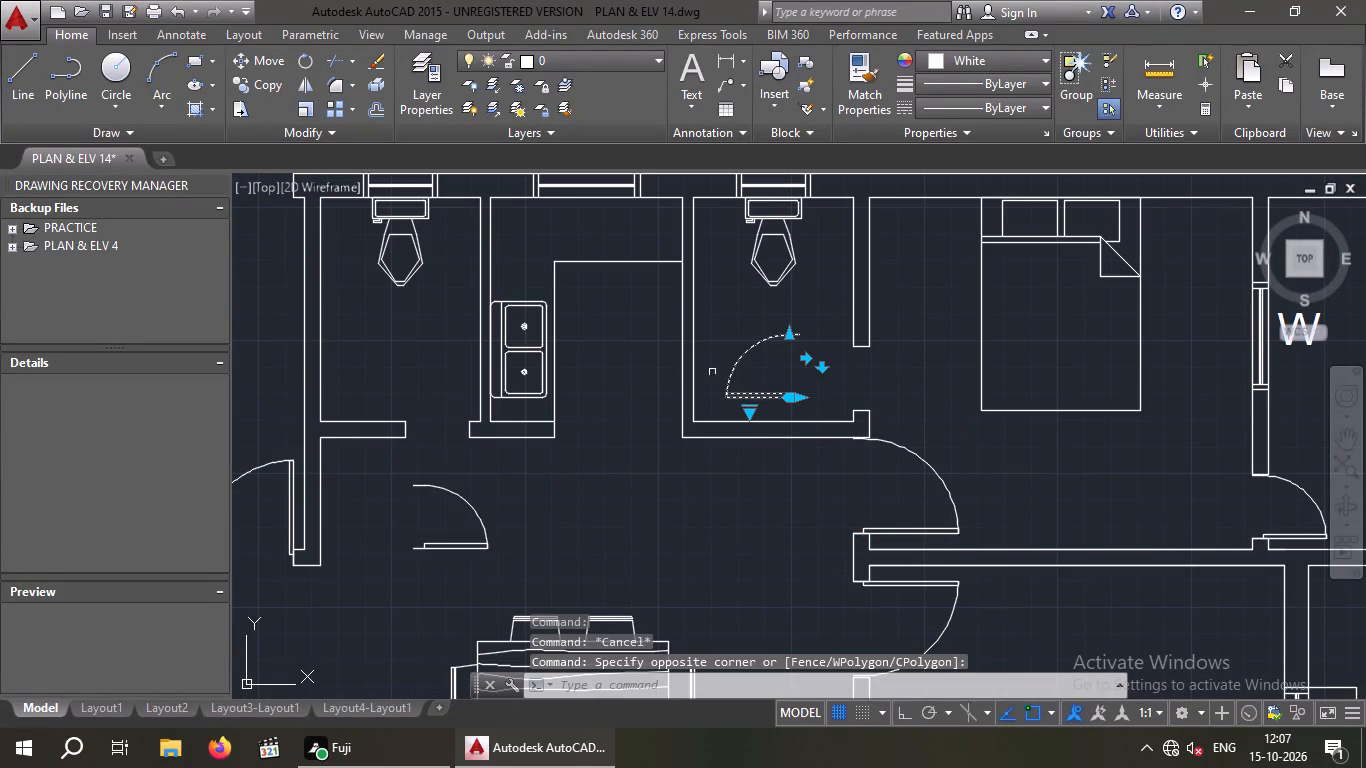
left_click(272, 60)
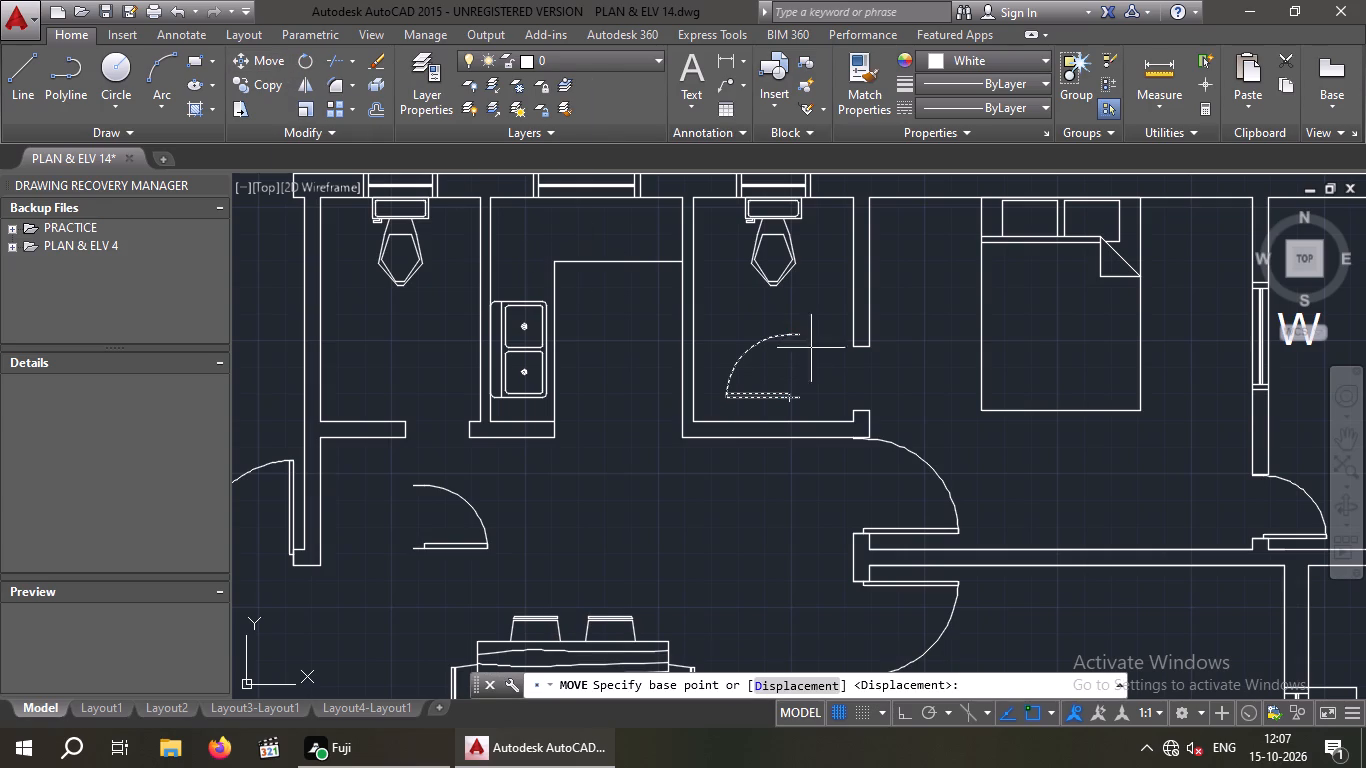
left_click(807, 398)
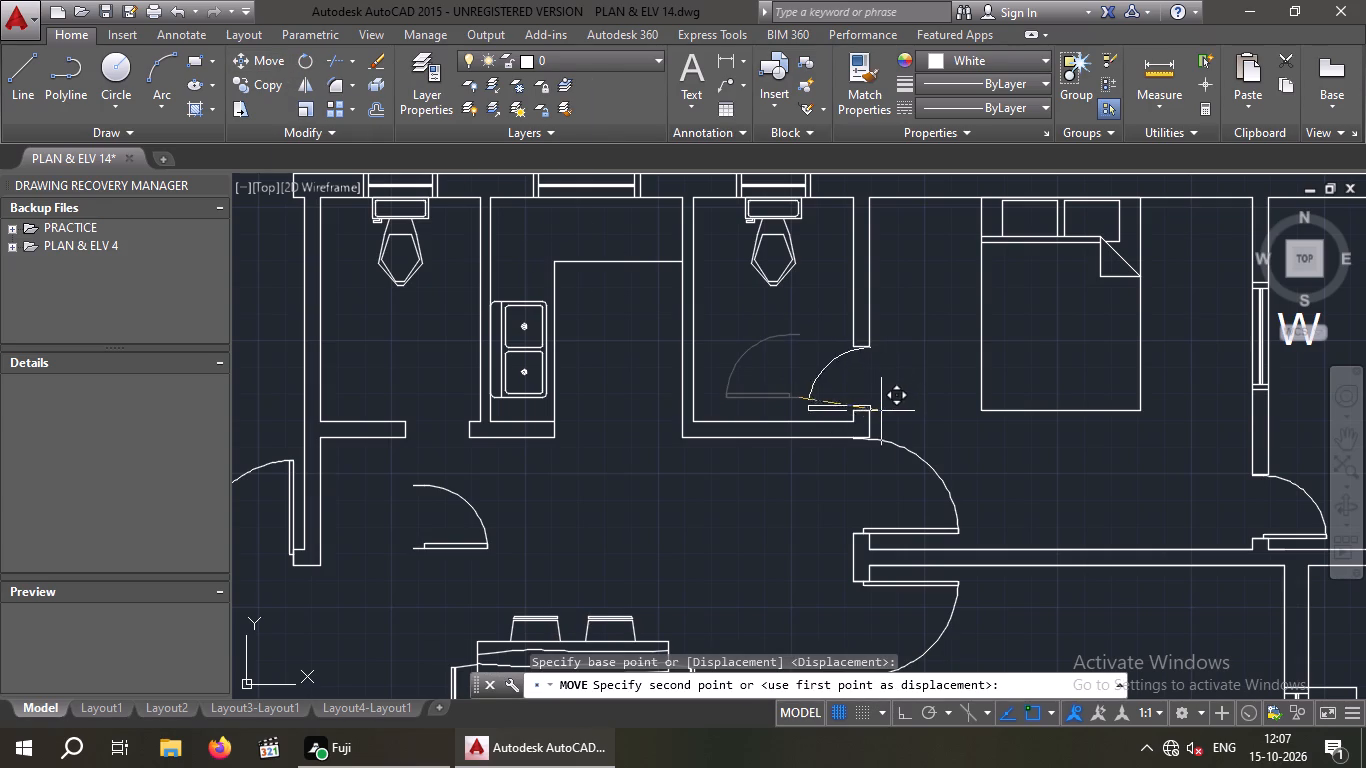
scroll(862, 412, "up", 4)
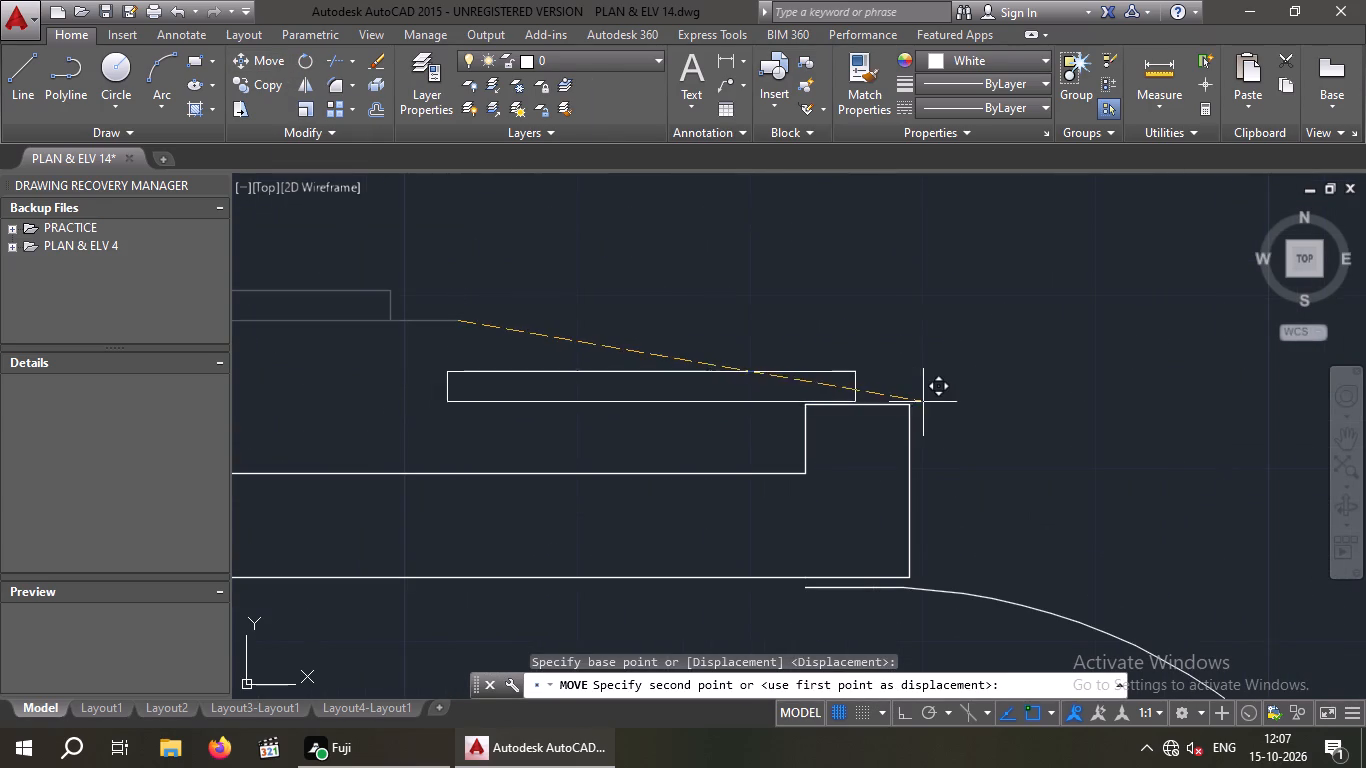
left_click(914, 405)
key("Escape")
Look over the eastern apartments for openings that still need doors.
scroll(823, 362, "down", 4)
middle_click_drag(833, 415, 833, 362)
scroll(715, 417, "down", 1)
middle_click_drag(715, 432, 697, 410)
scroll(727, 419, "down", 1)
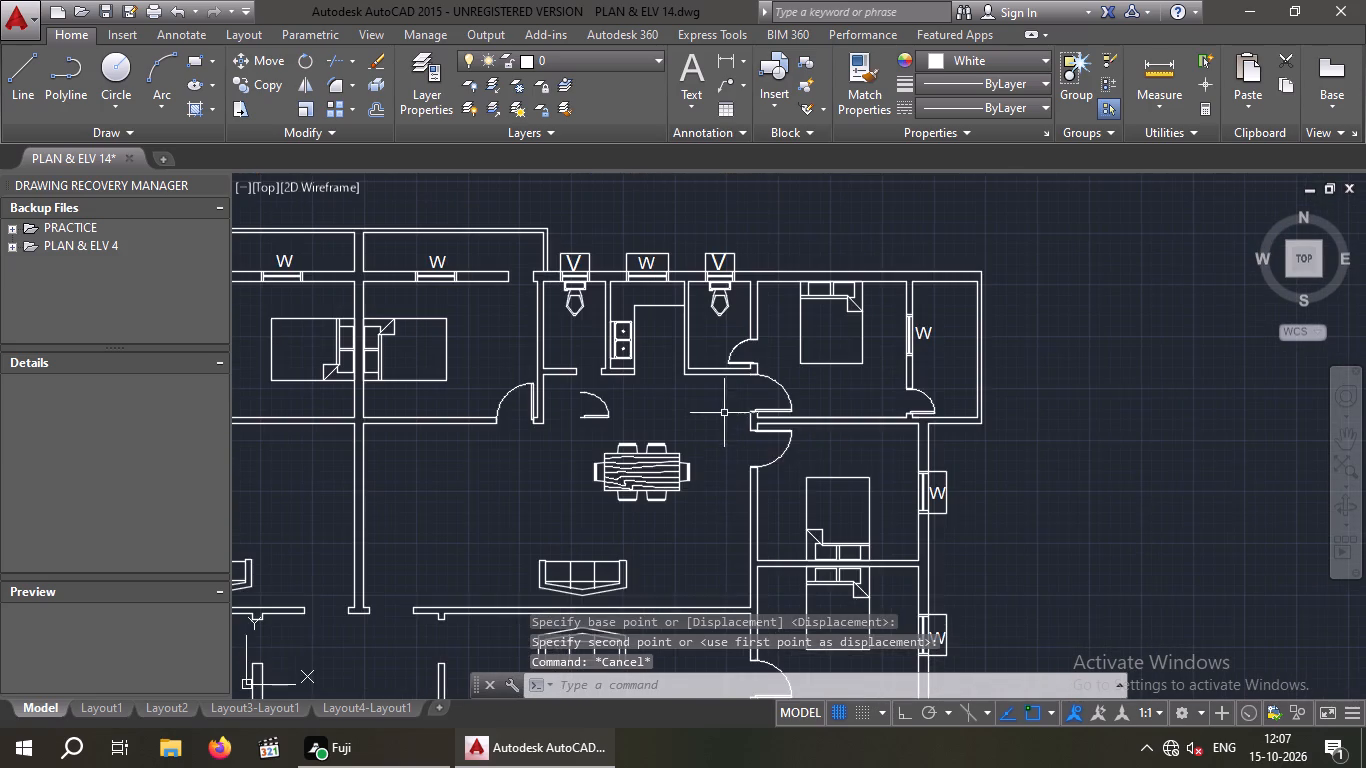
middle_click_drag(749, 445, 704, 357)
middle_click_drag(758, 440, 734, 339)
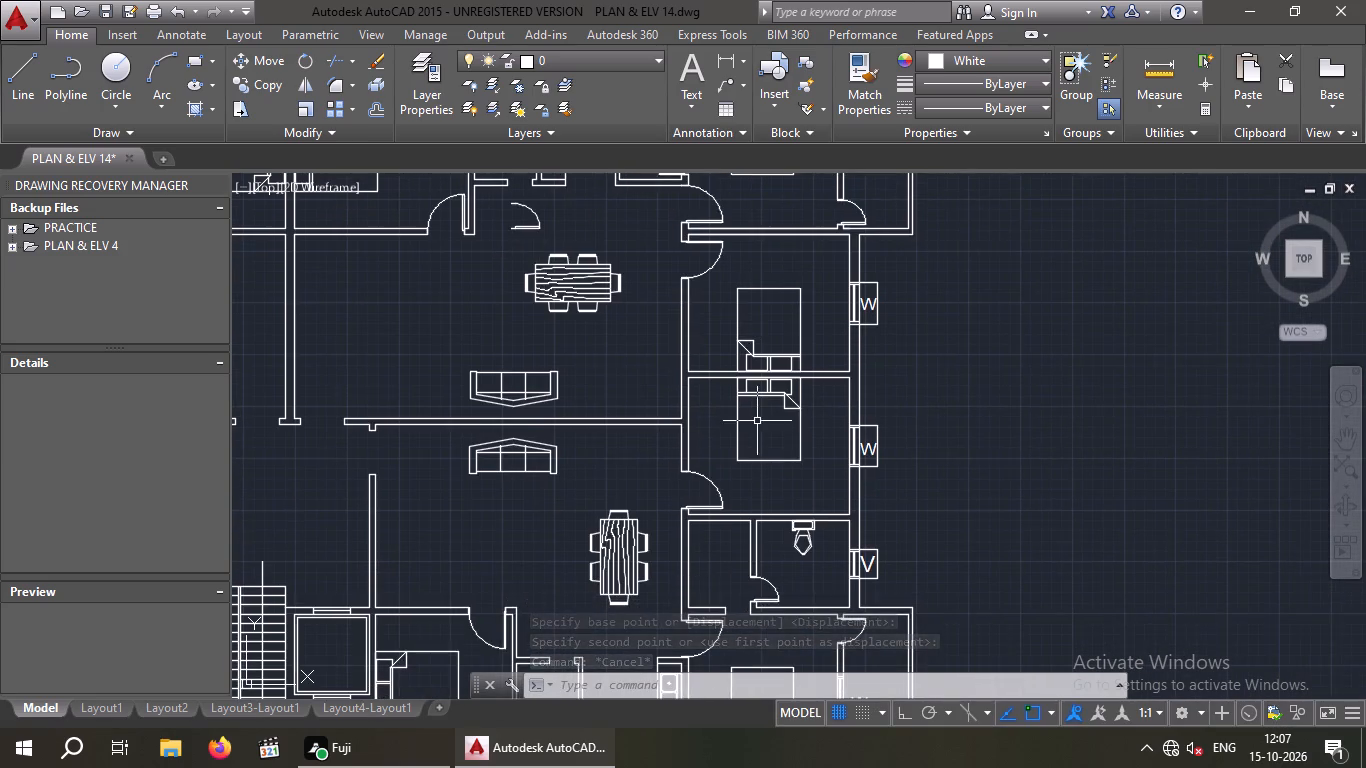
middle_click_drag(755, 395, 767, 321)
scroll(774, 334, "down", 1)
middle_click_drag(734, 378, 797, 378)
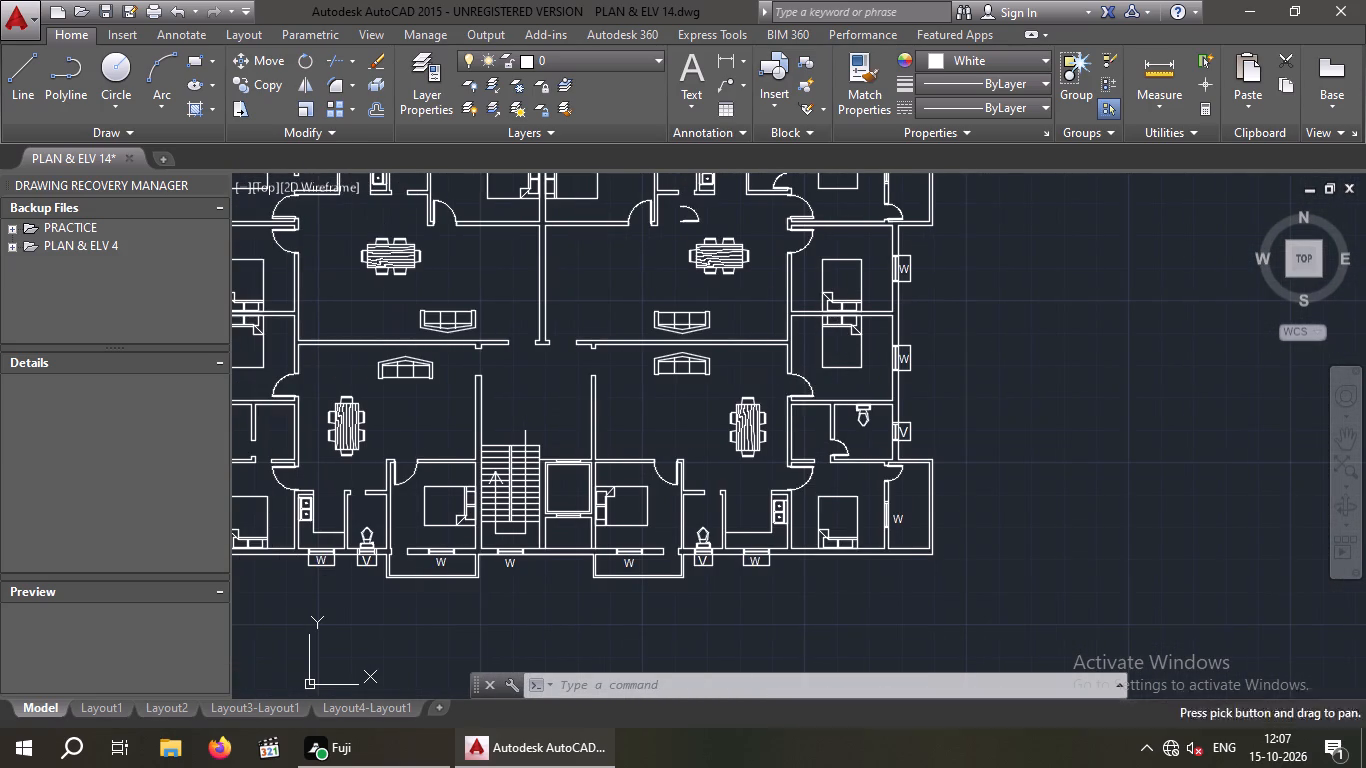
scroll(848, 462, "up", 2)
scroll(719, 448, "down", 1)
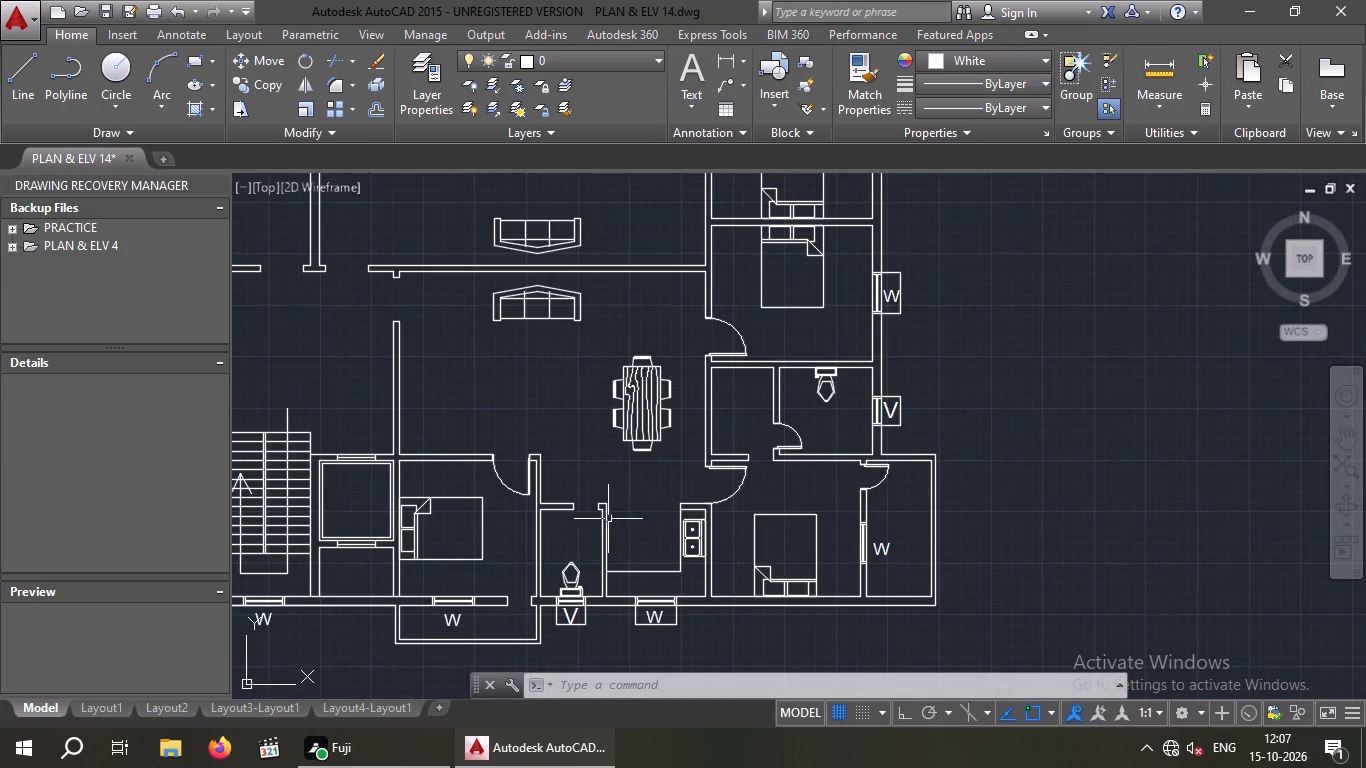
middle_click_drag(602, 519, 730, 493)
middle_click_drag(704, 488, 628, 556)
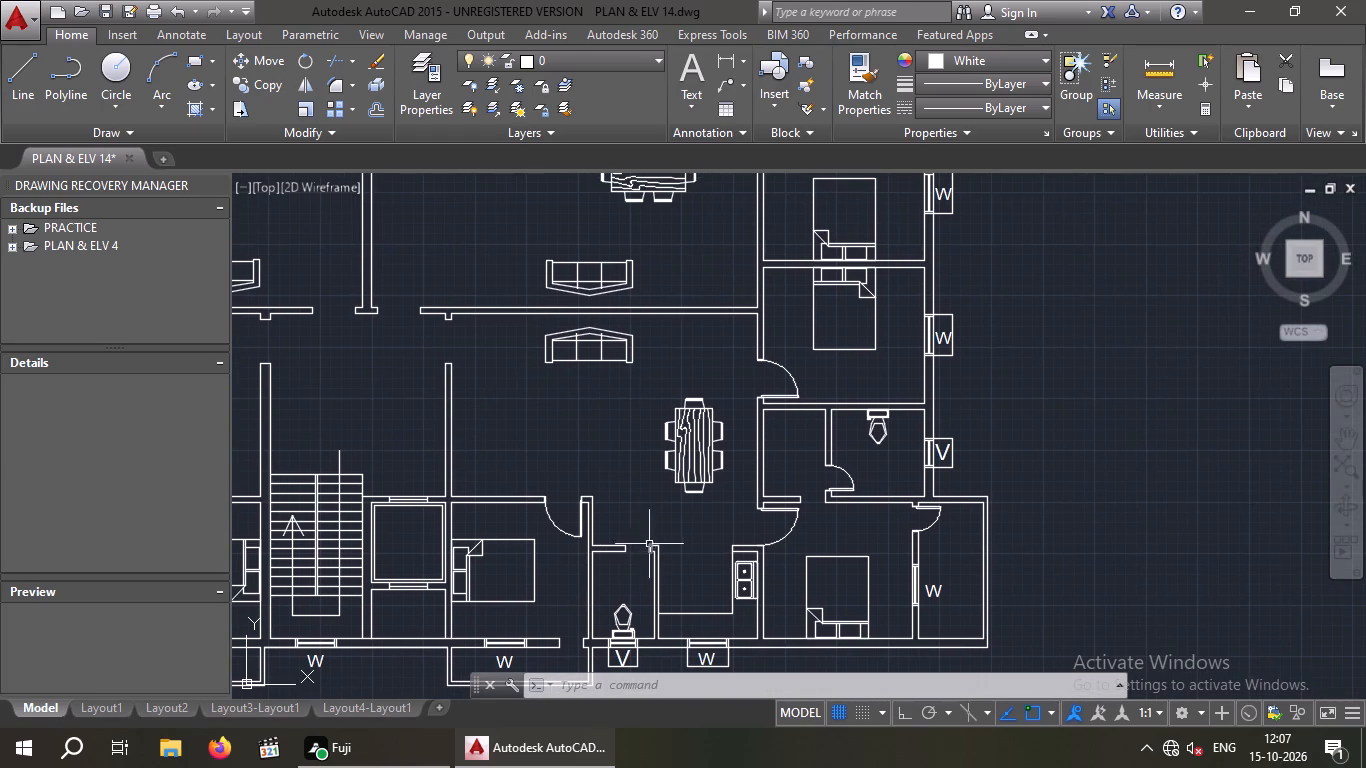
middle_click_drag(671, 489, 671, 703)
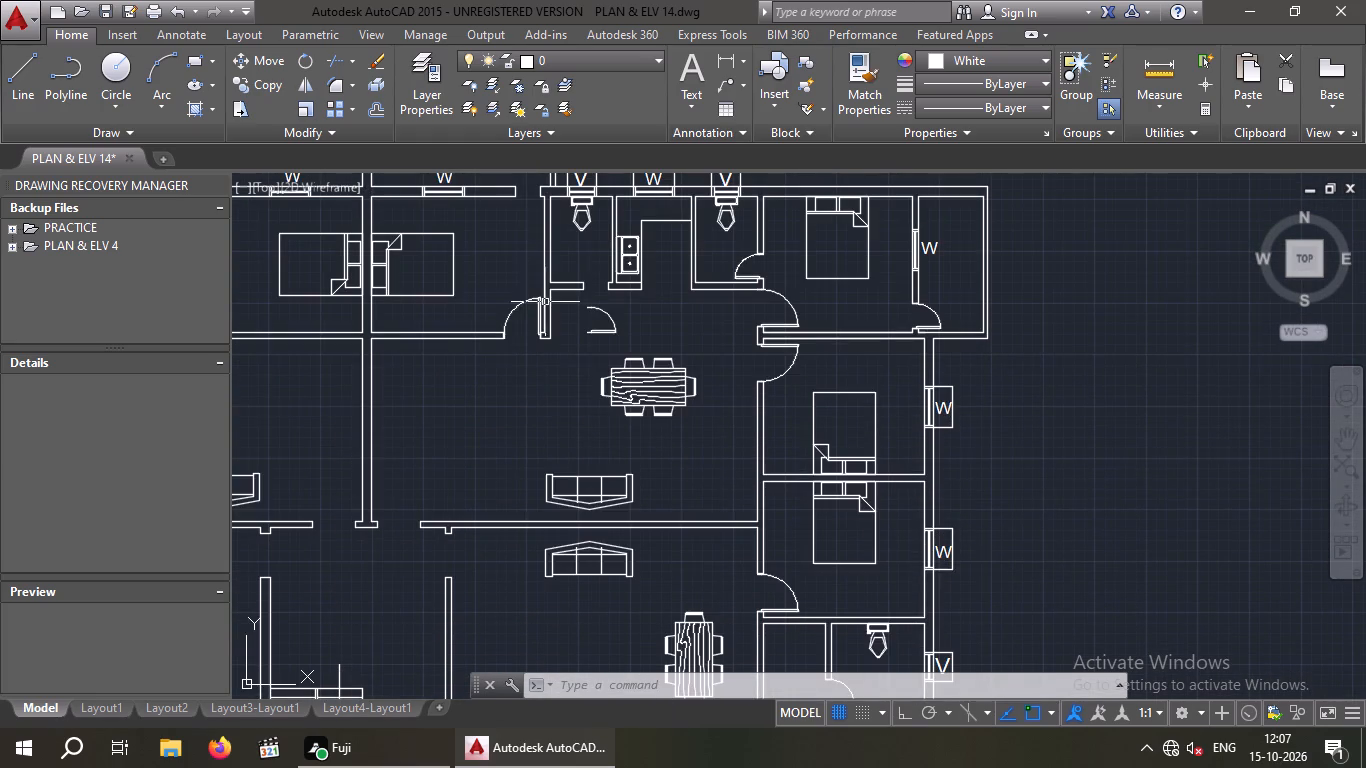
Rotate the loose door near the dining table a quarter turn clockwise about its frame corner, with Ortho on, so its leaf points south.
scroll(546, 303, "up", 1)
middle_click_drag(575, 354, 562, 416)
left_click_drag(707, 376, 638, 422)
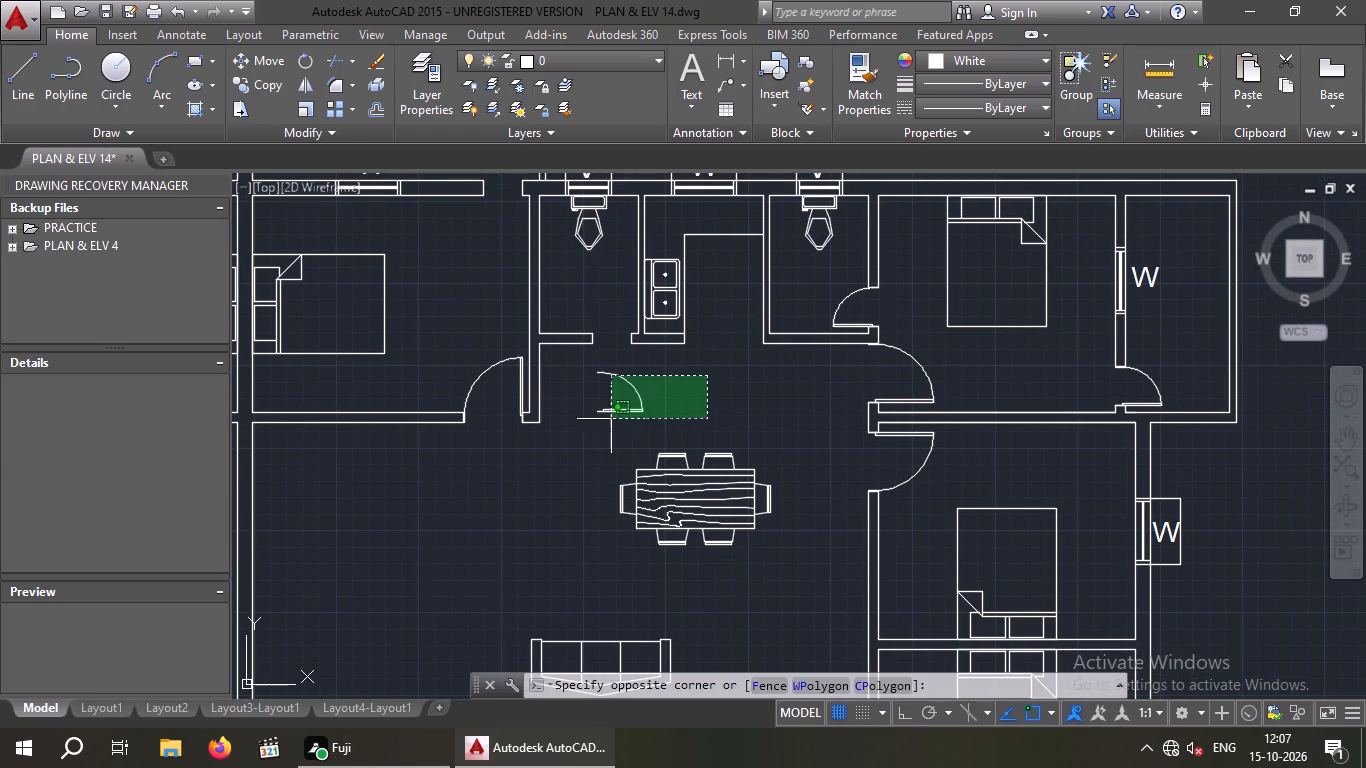
left_click(600, 418)
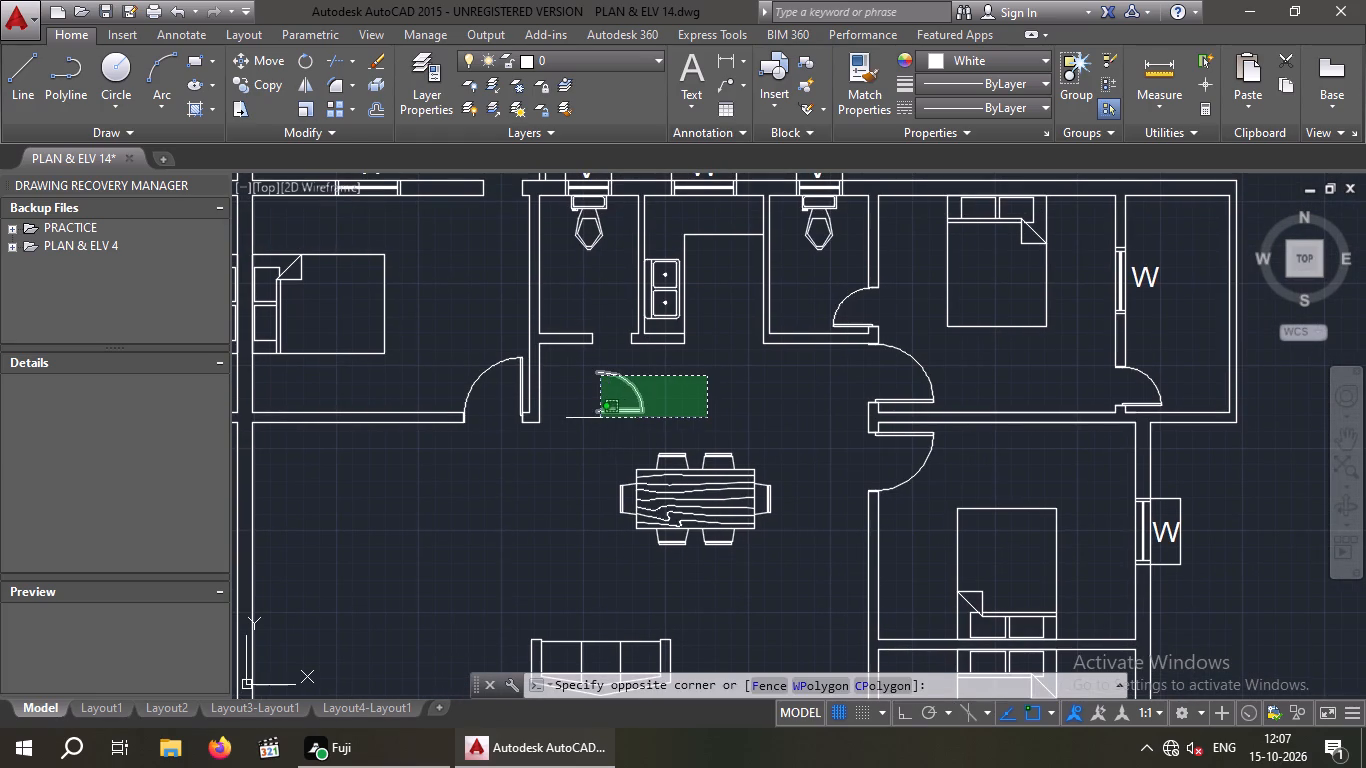
left_click(302, 55)
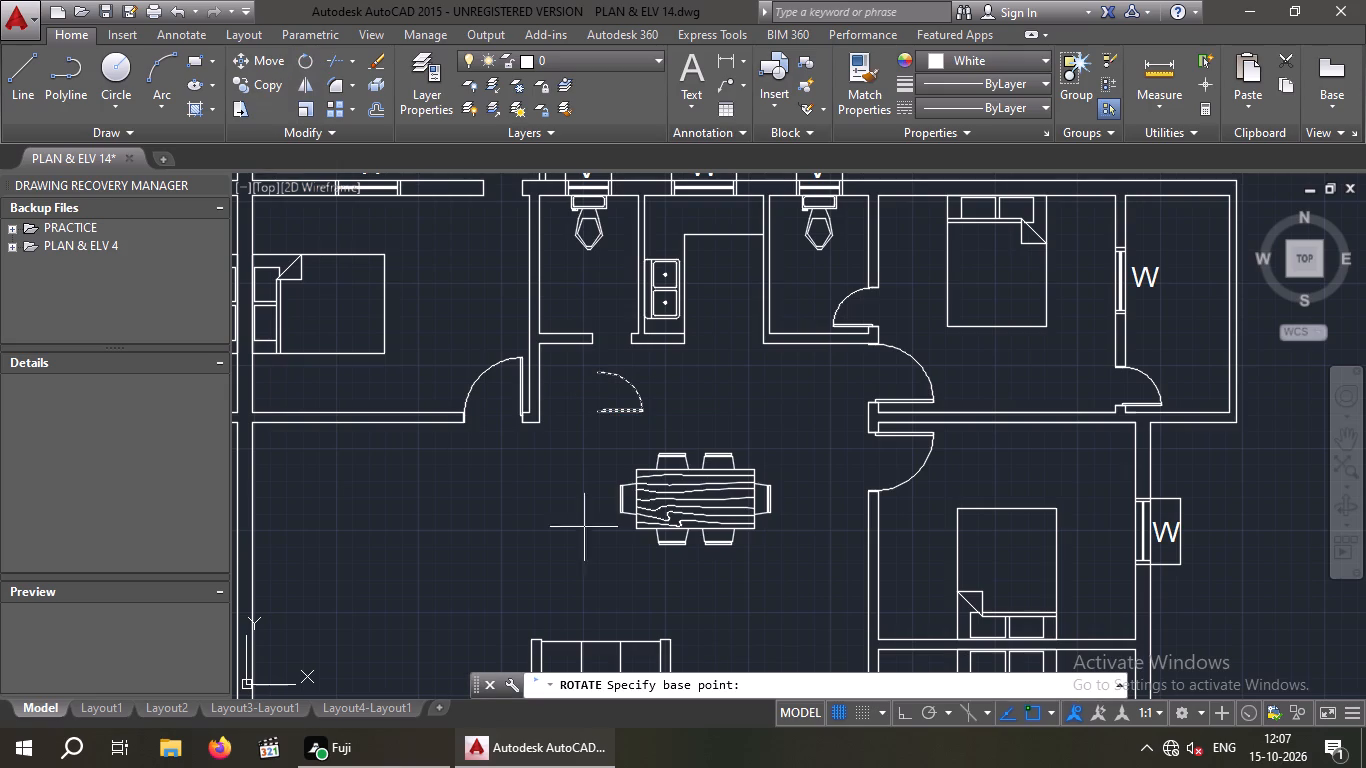
left_click(898, 710)
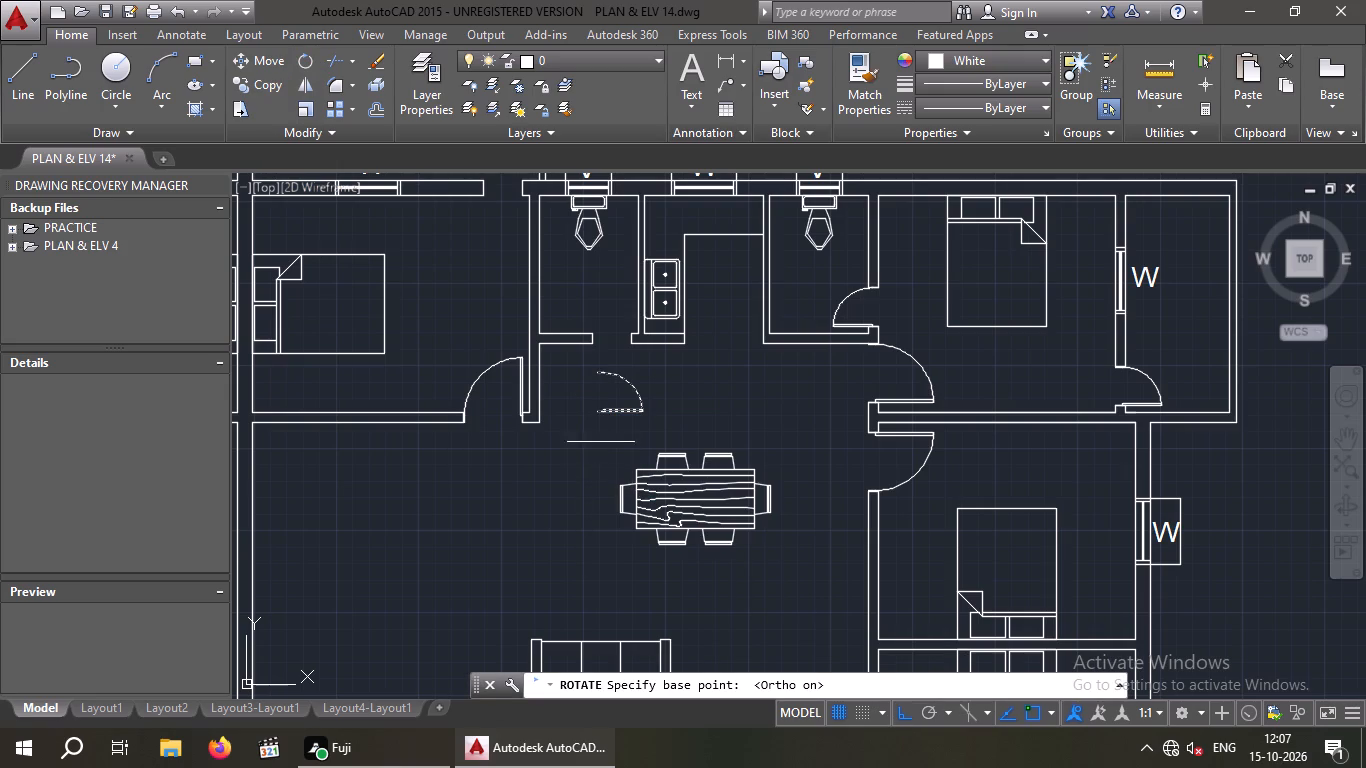
left_click_drag(595, 415, 599, 434)
left_click(591, 446)
key("Escape")
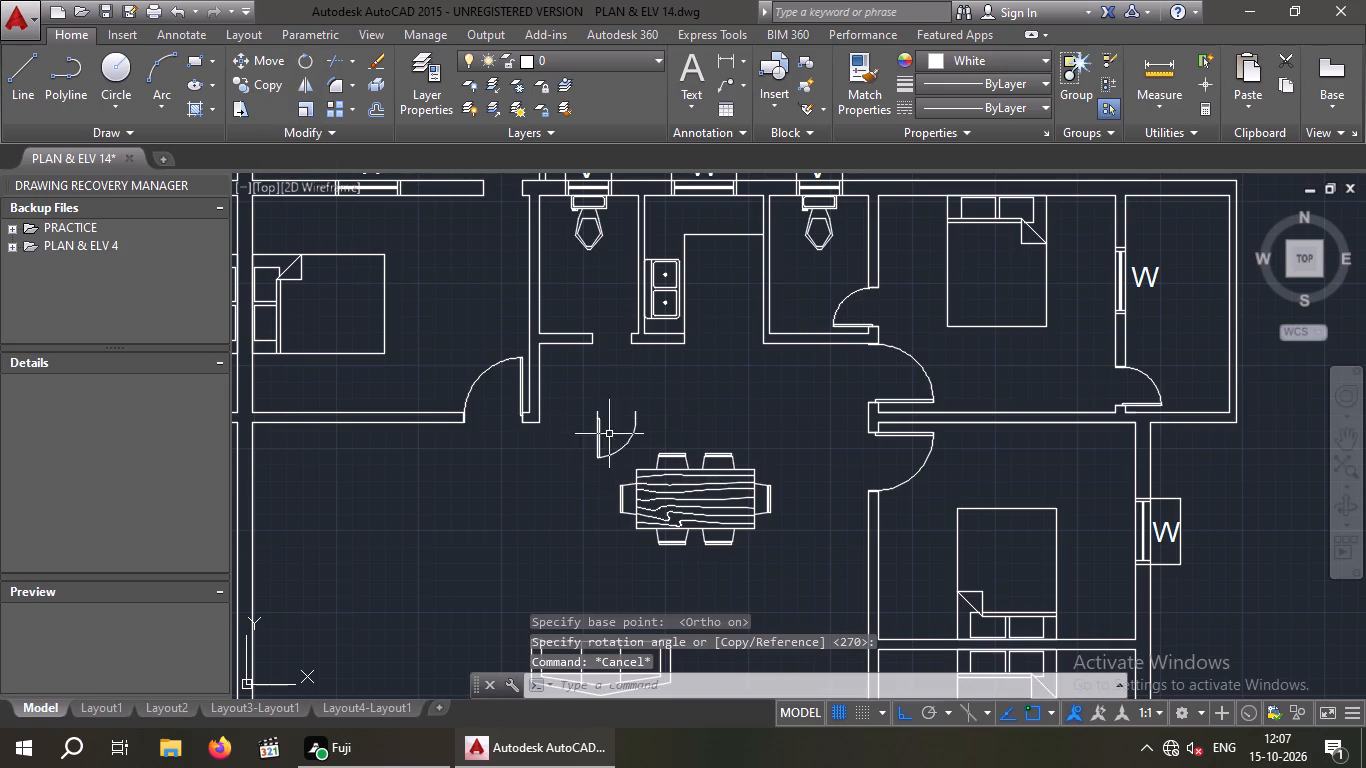
Flip the loose door horizontally and vertically so its leaf stands on the east side and points north.
left_click_drag(666, 388, 663, 403)
left_click(593, 440)
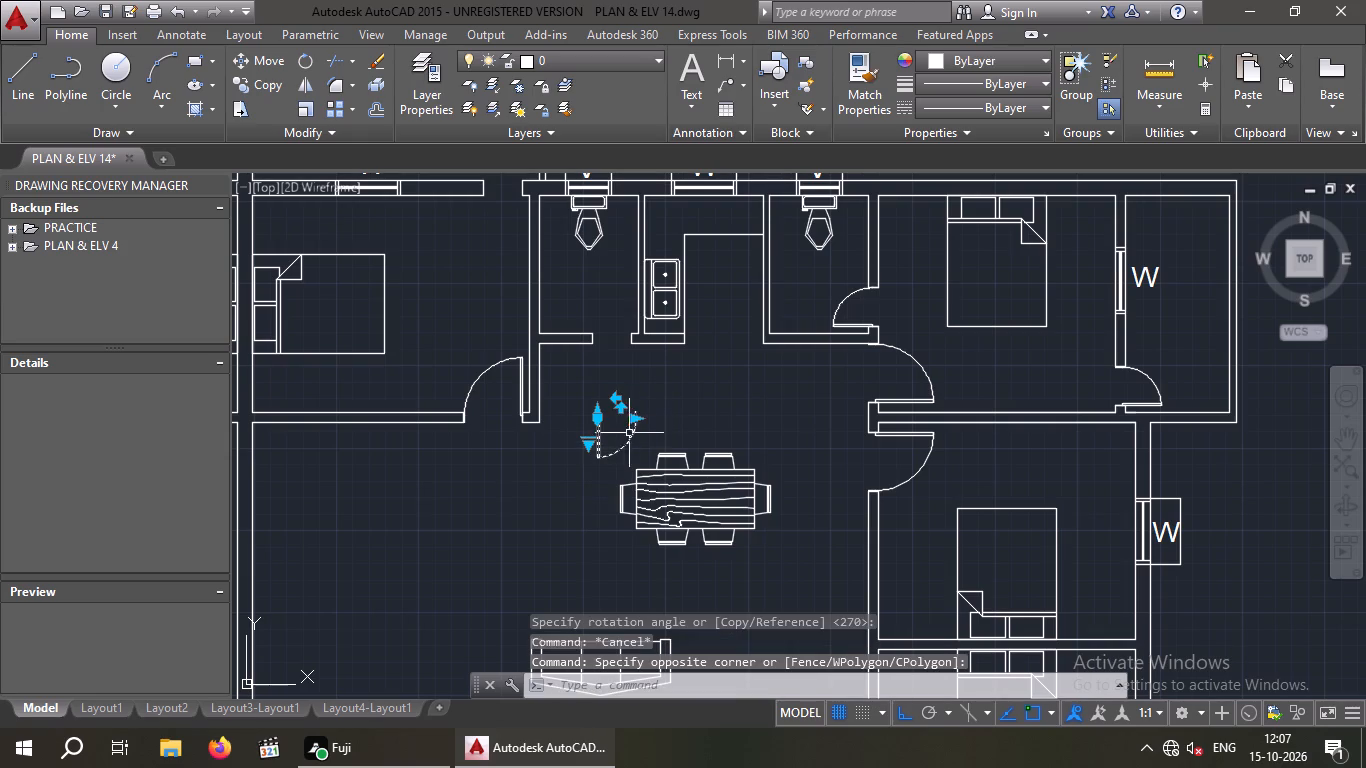
scroll(617, 412, "up", 2)
left_click(606, 378)
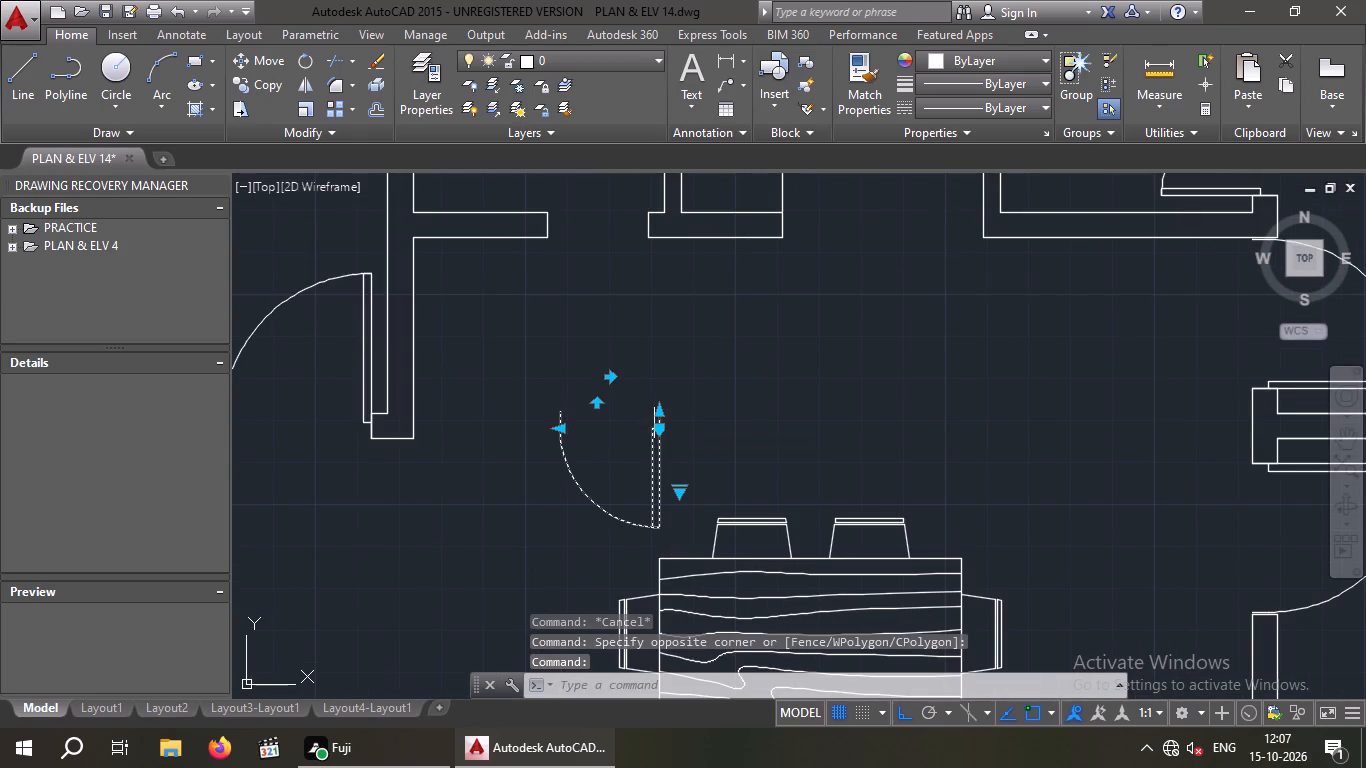
left_click(596, 402)
key("Escape")
Move the flipped door, from its frame corner, onto the wall corner at the east side of the western toilet's south opening, and turn Ortho off.
left_click_drag(742, 375, 741, 375)
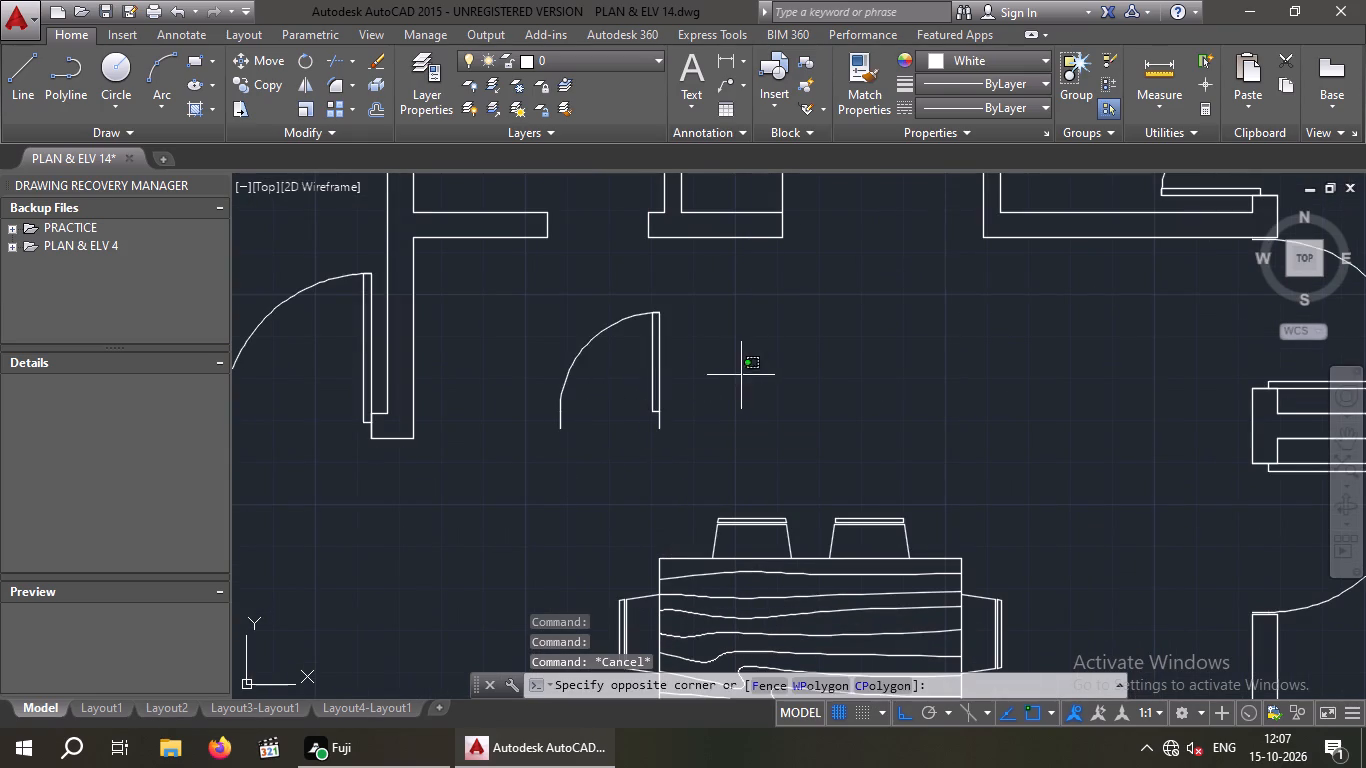
left_click_drag(741, 375, 710, 392)
left_click(561, 398)
left_click(265, 52)
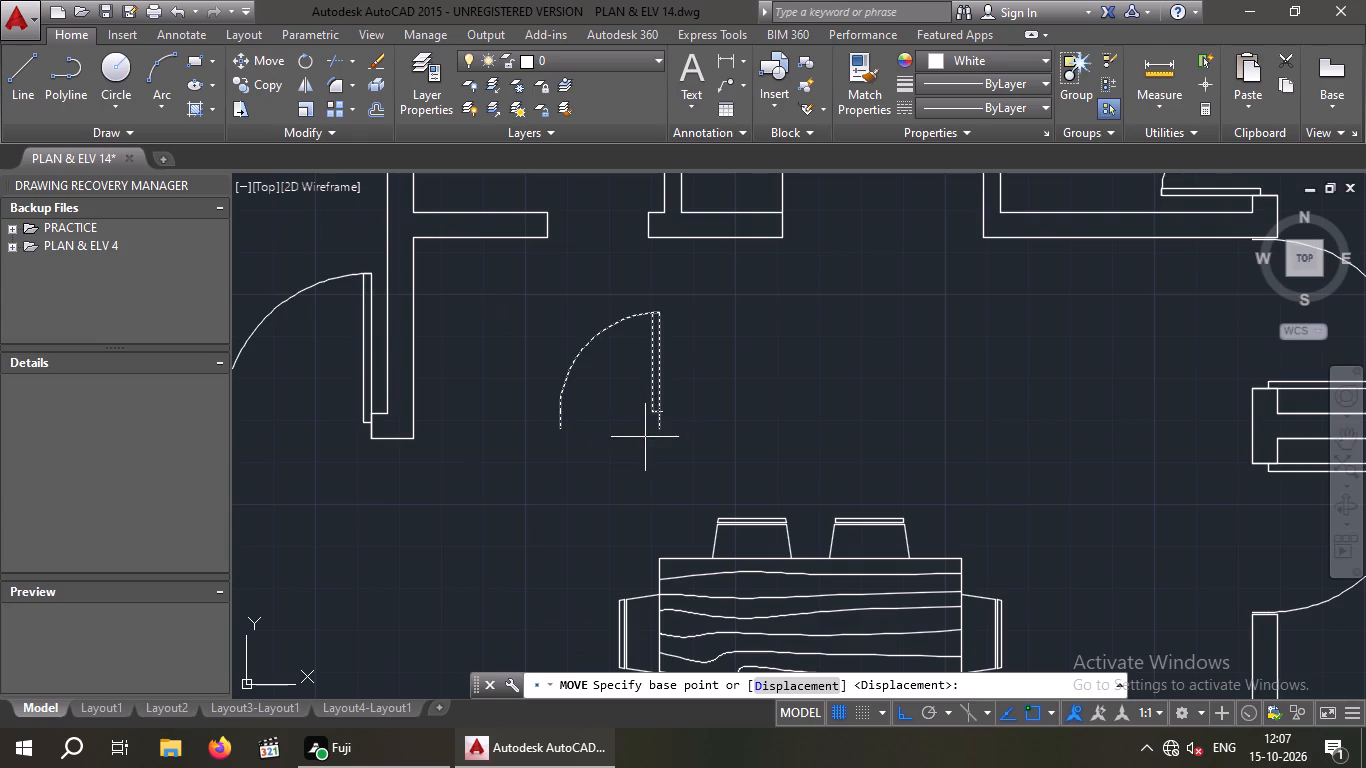
left_click_drag(660, 430, 654, 417)
scroll(606, 376, "down", 1)
middle_click_drag(605, 396, 575, 552)
scroll(588, 431, "up", 2)
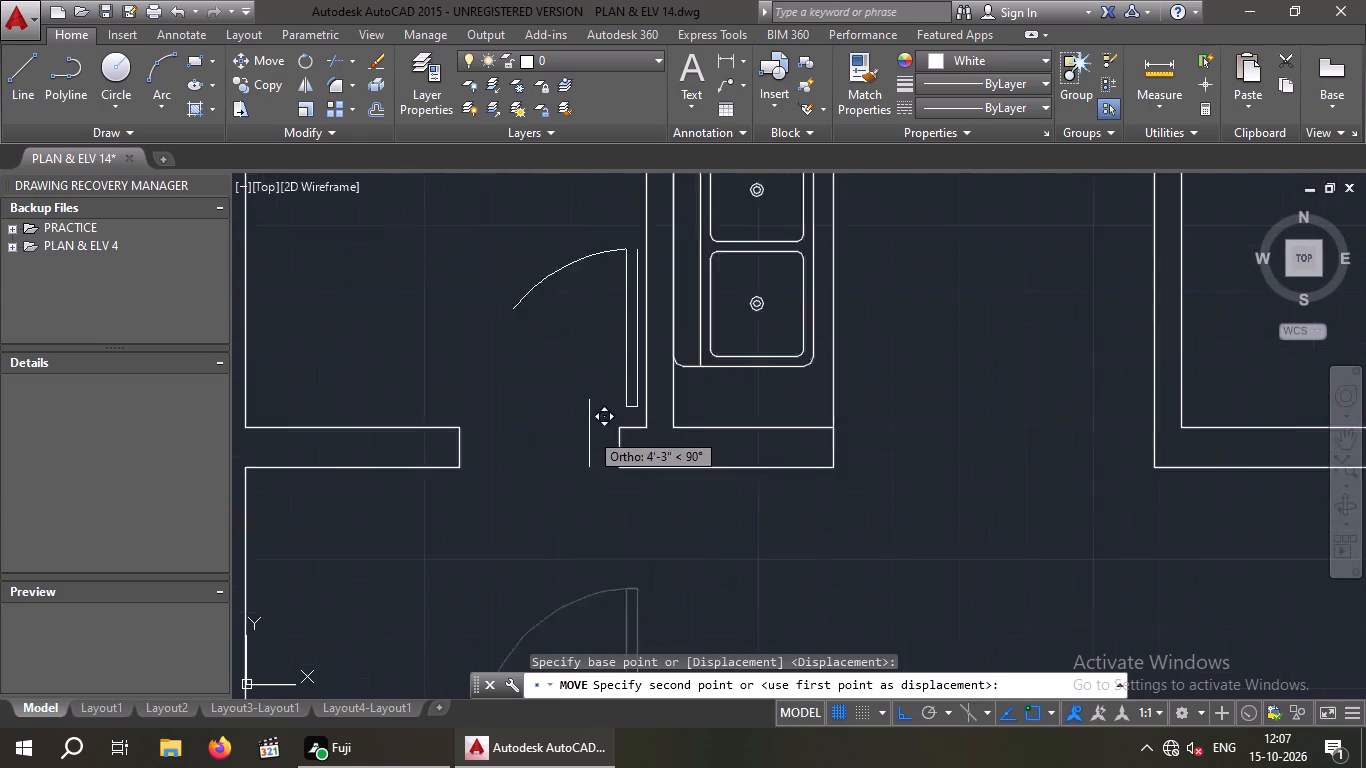
scroll(589, 436, "up", 1)
left_click(632, 481)
key("Escape")
scroll(627, 510, "down", 1)
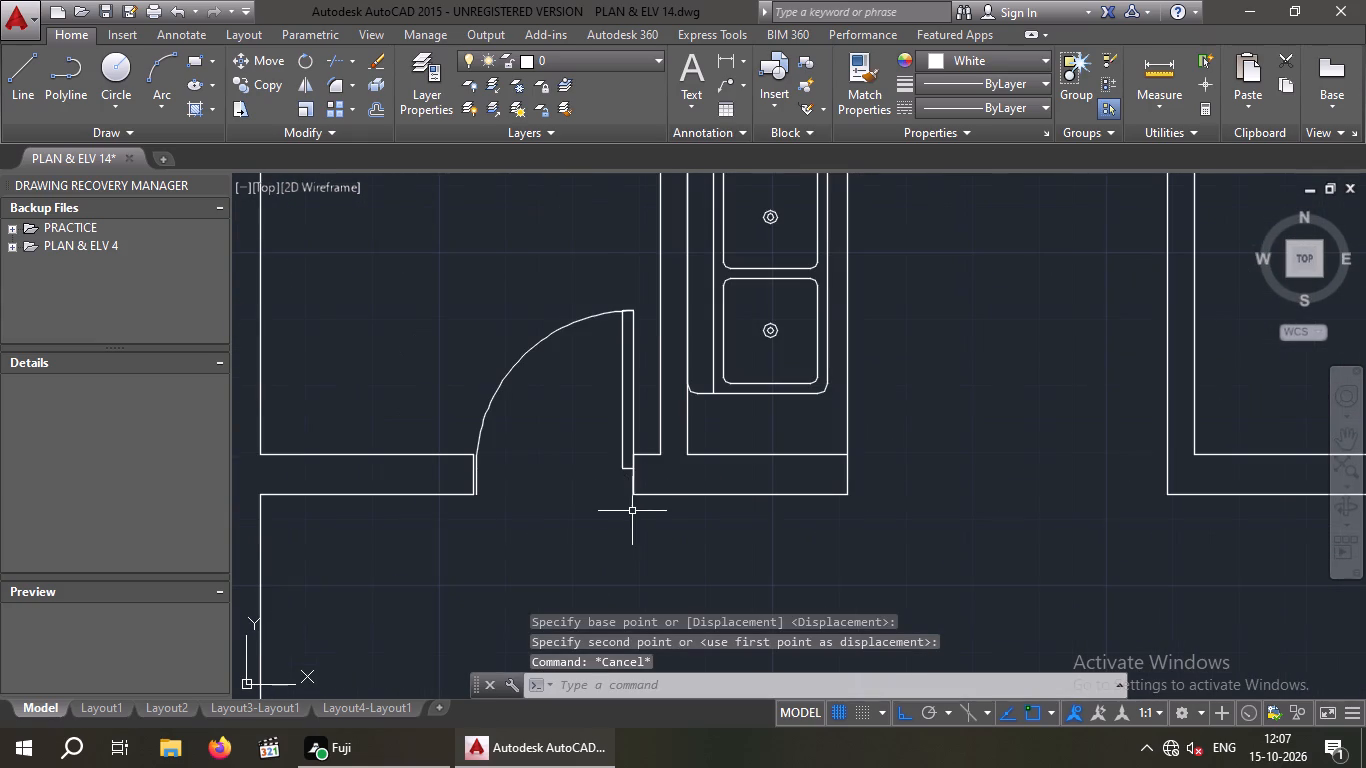
left_click(909, 719)
Look over the plan from the northeast apartment down to the southeast one for remaining openings without doors.
scroll(833, 456, "down", 3)
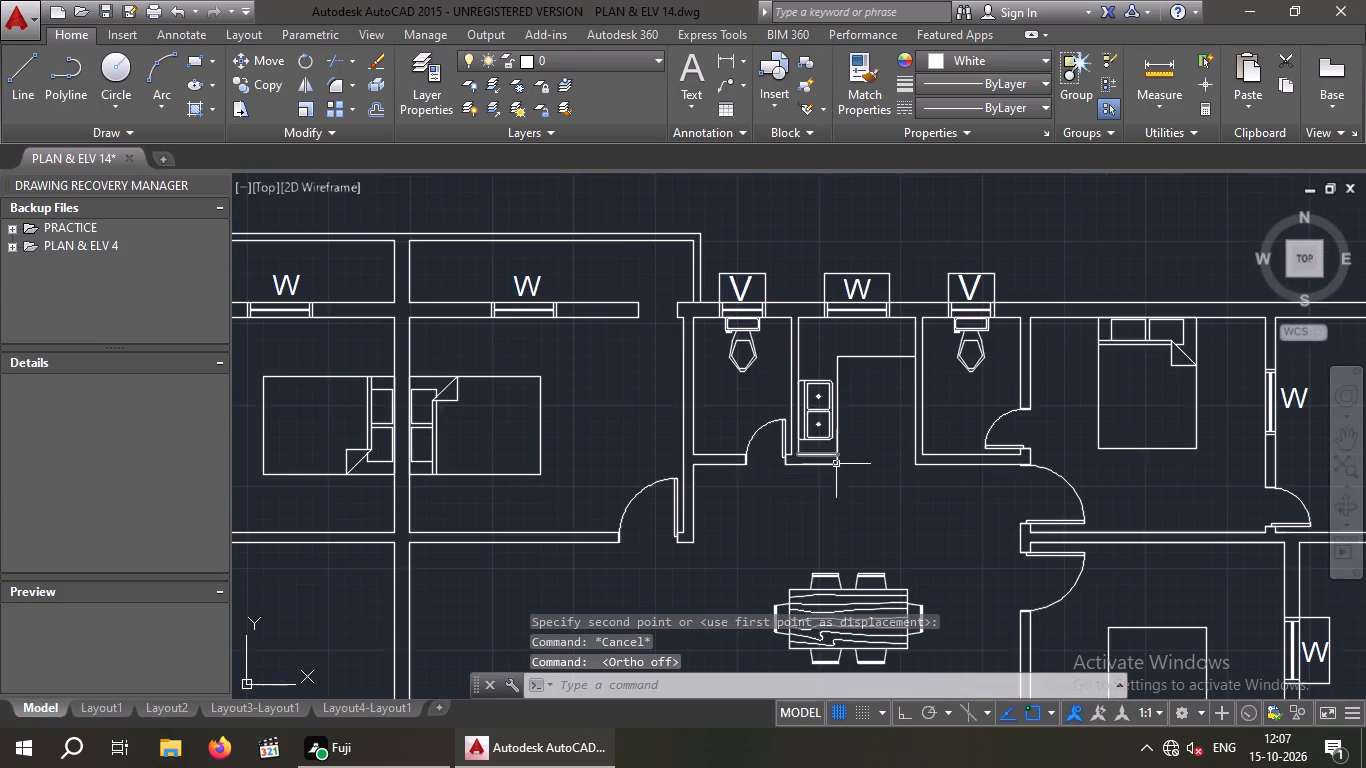
middle_click_drag(847, 508, 731, 432)
scroll(728, 426, "down", 1)
middle_click_drag(745, 426, 721, 366)
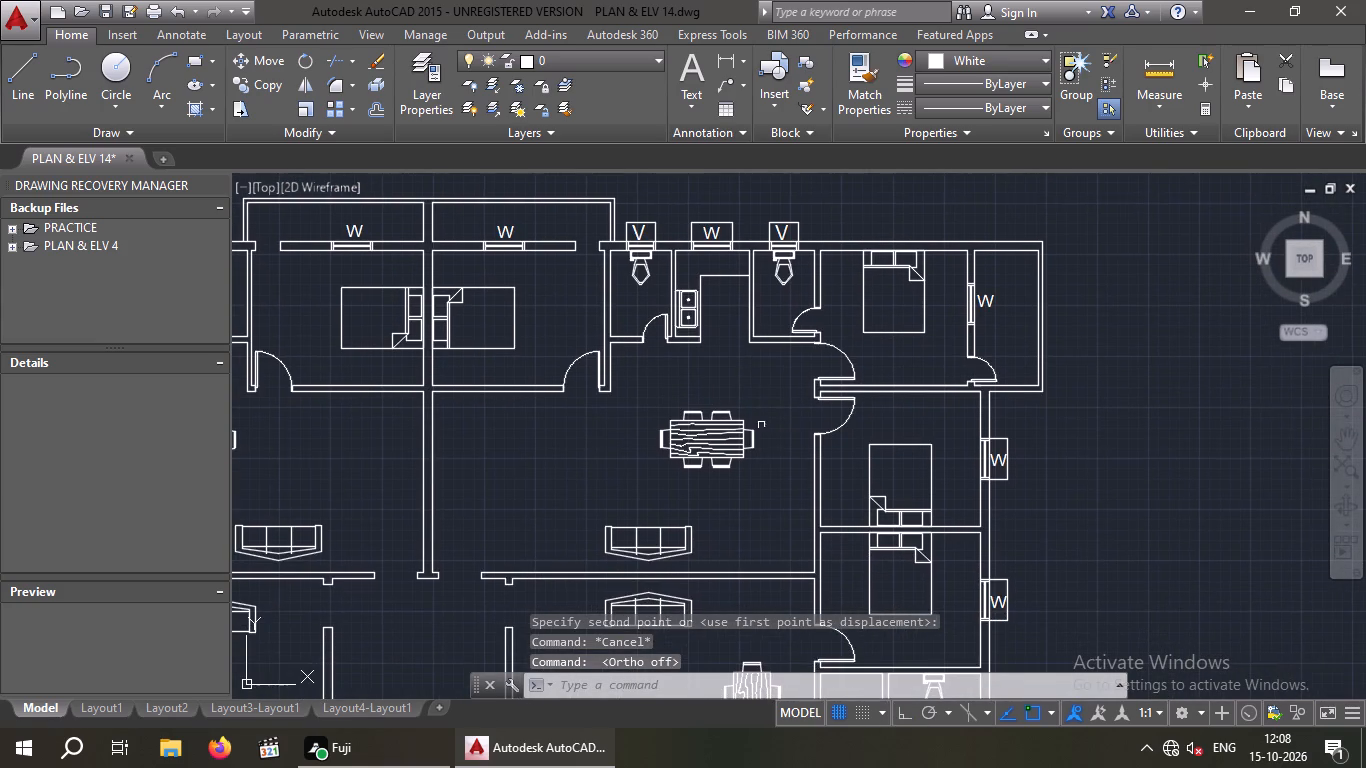
middle_click_drag(762, 421, 732, 356)
middle_click_drag(738, 453, 716, 385)
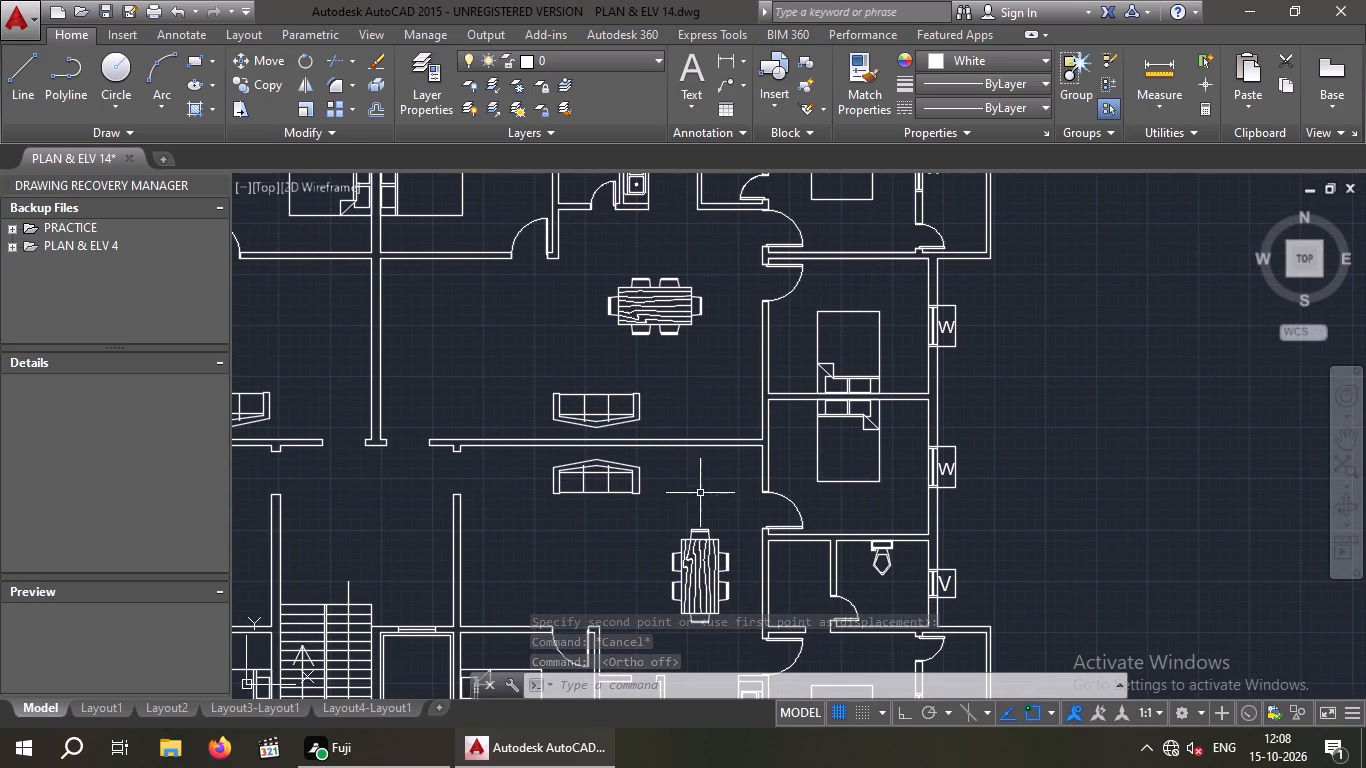
middle_click_drag(699, 362, 704, 262)
scroll(692, 574, "down", 1)
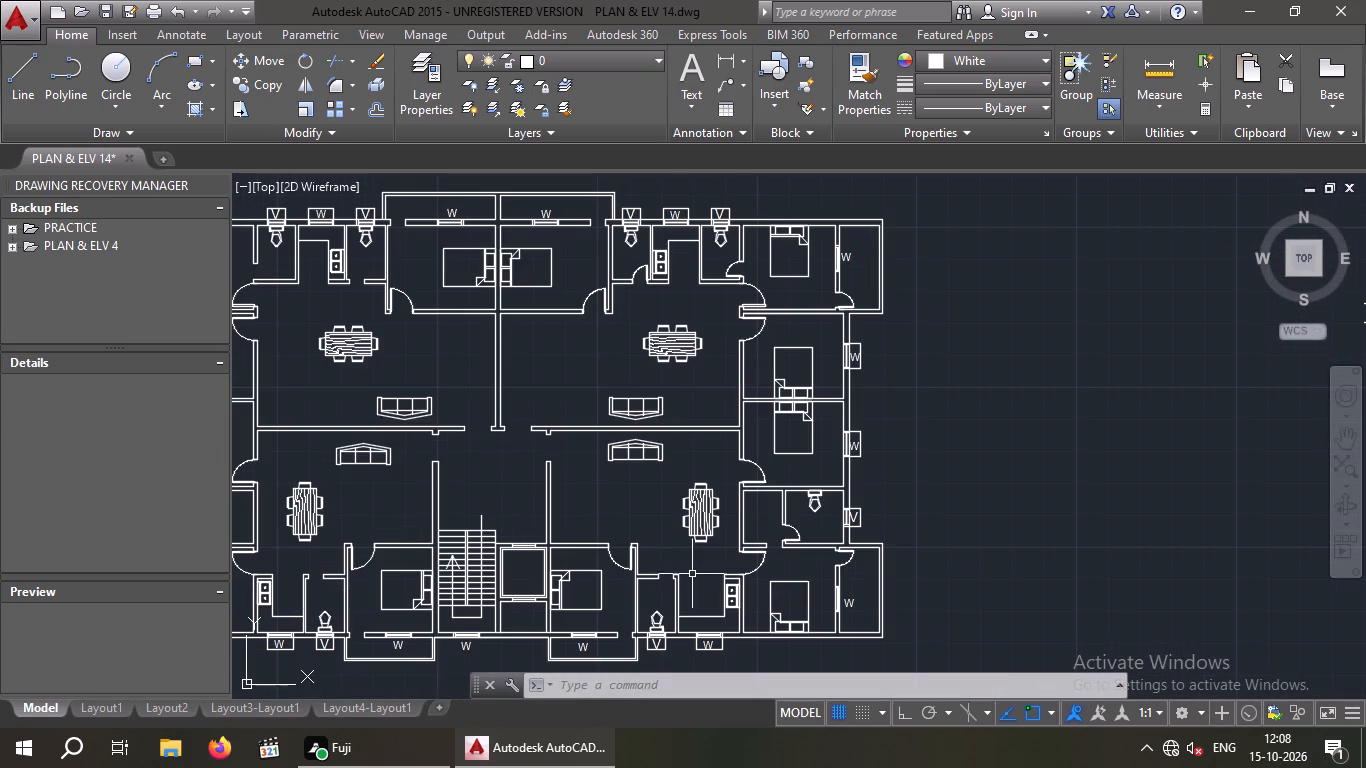
Copy the door of the toilet west of the kitchen to just north of the southeast apartment toilet's north opening.
scroll(634, 263, "up", 3)
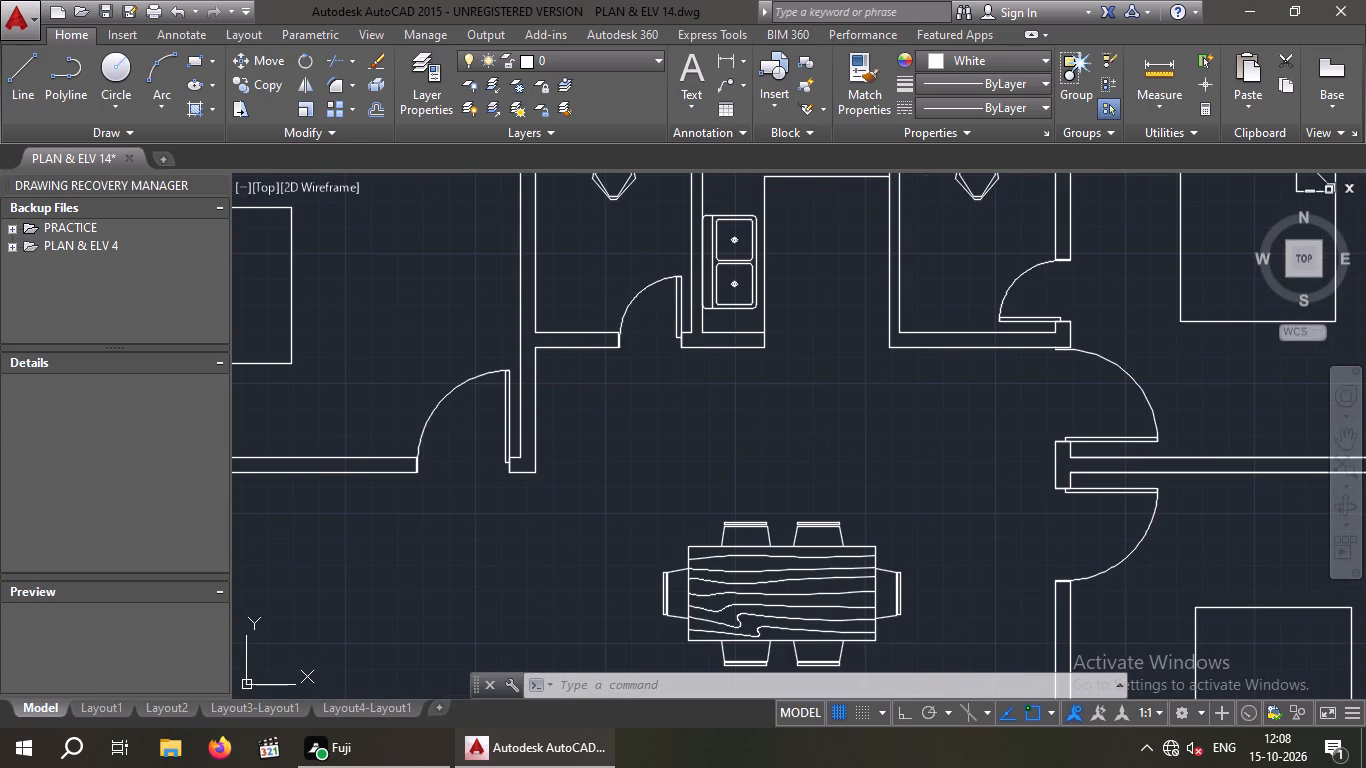
left_click(648, 309)
left_click(625, 276)
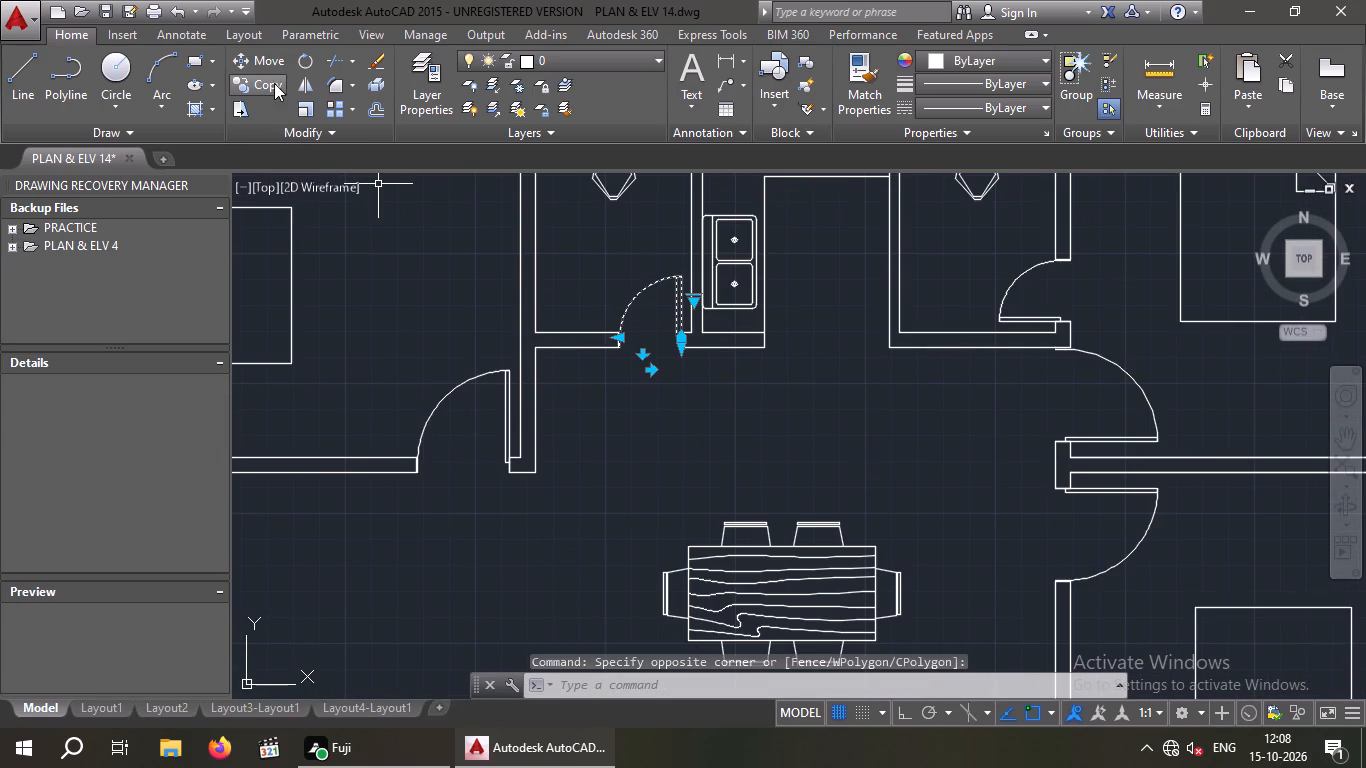
left_click(274, 83)
left_click_drag(680, 353, 670, 364)
scroll(655, 367, "up", 1)
scroll(655, 367, "down", 5)
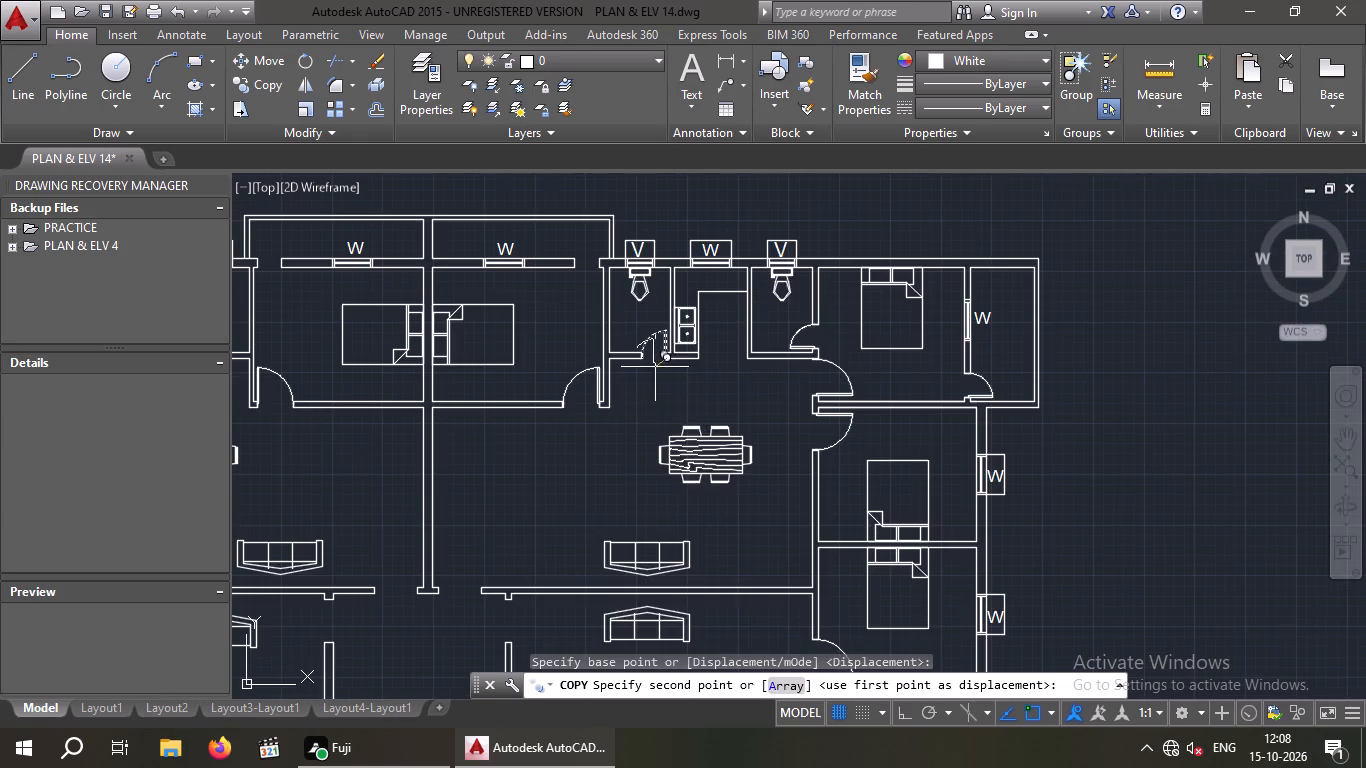
middle_click_drag(702, 458, 659, 295)
scroll(653, 459, "down", 1)
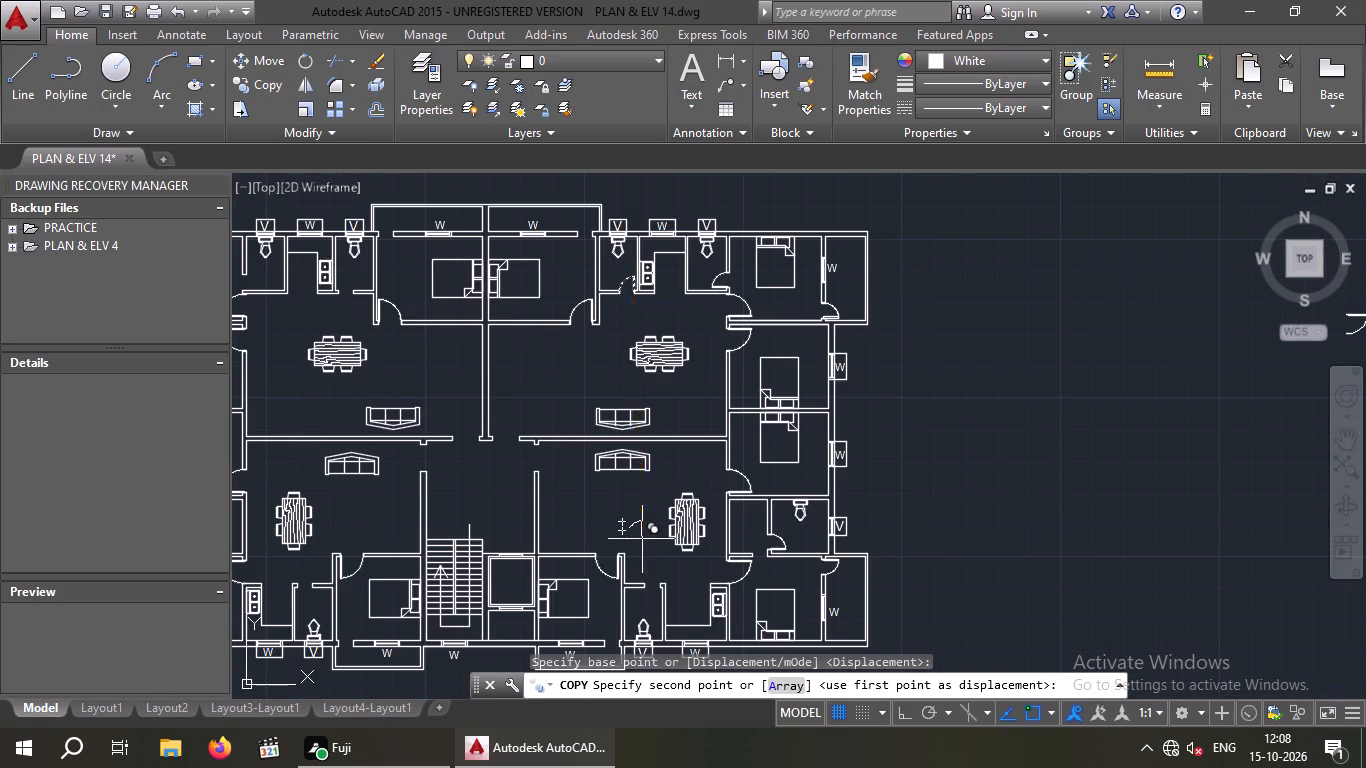
middle_click_drag(633, 540, 601, 483)
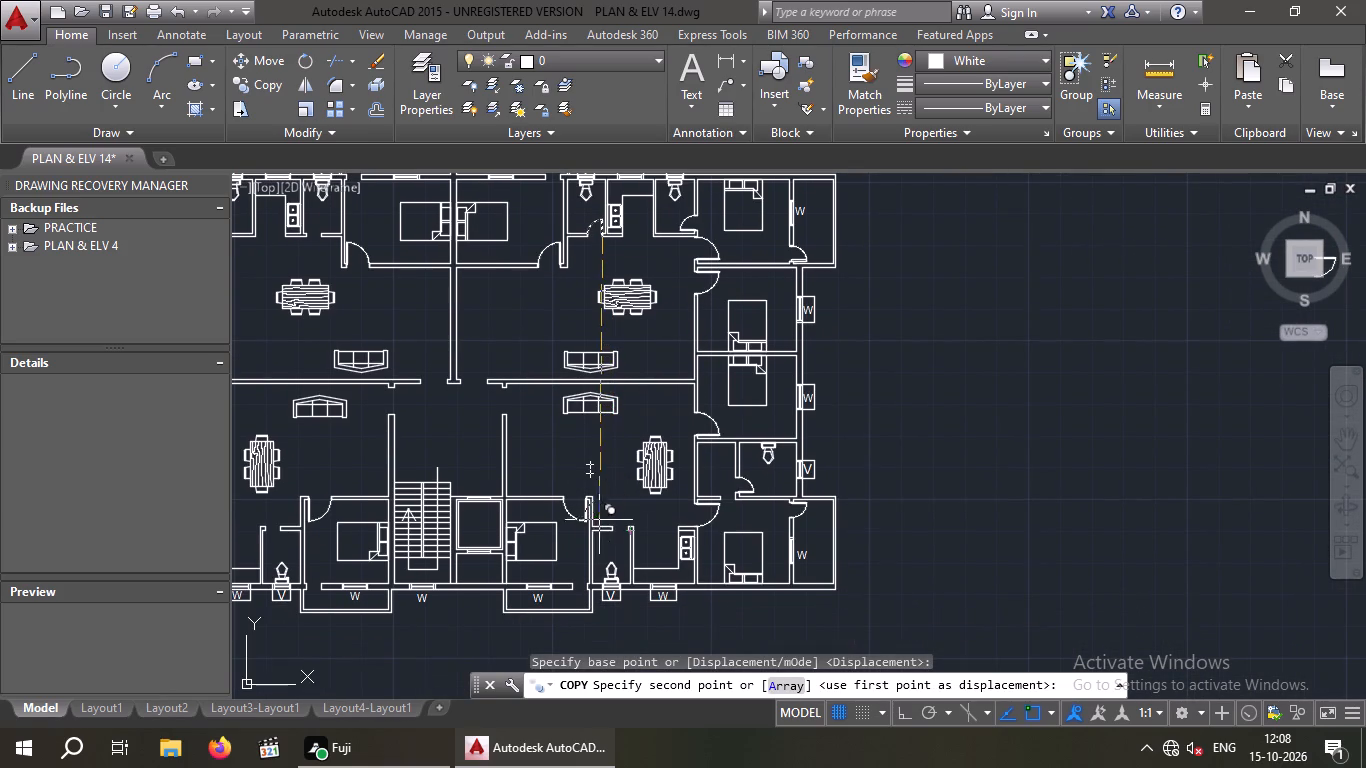
scroll(616, 521, "up", 3)
left_click(633, 504)
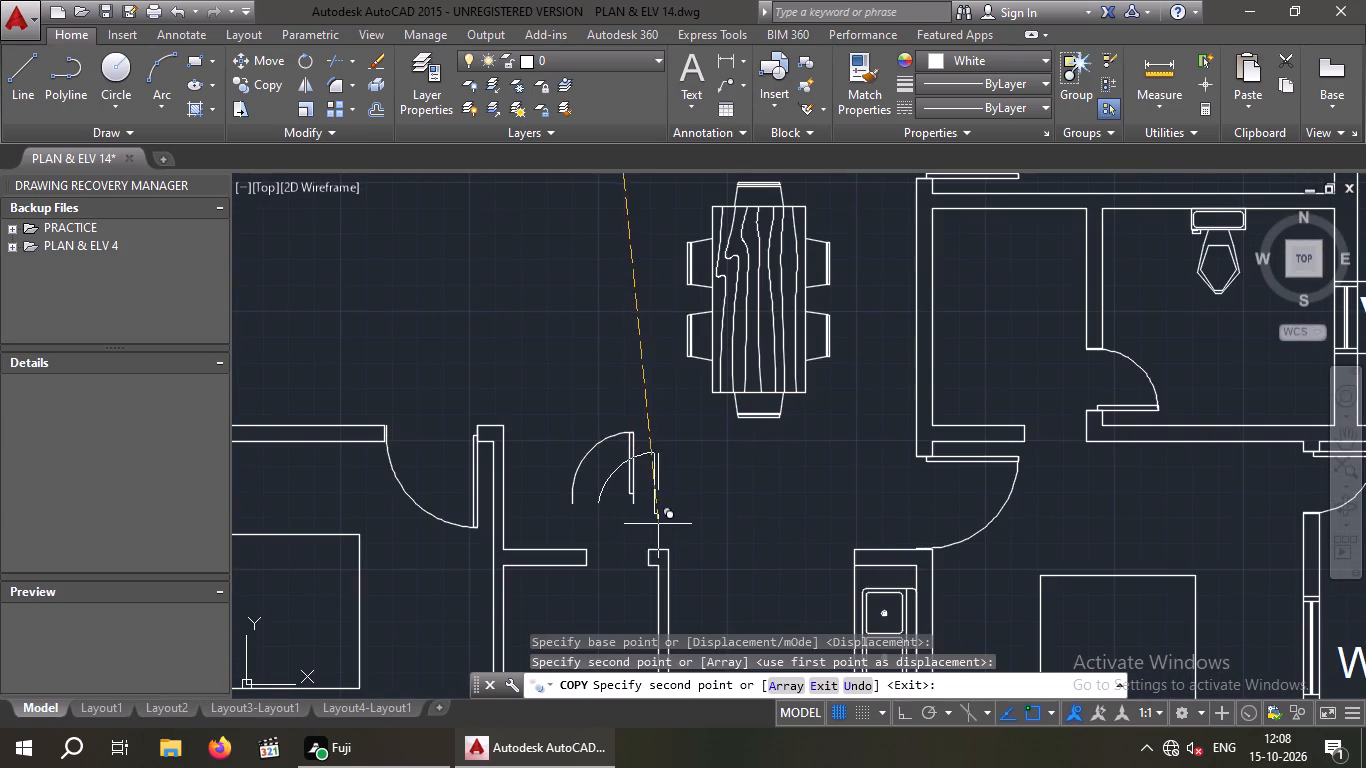
key("Escape")
Flip the loose door so its leaf points south and move it onto the wall corner at the east side of the southeast toilet's north opening.
left_click_drag(687, 463, 624, 487)
left_click(559, 471)
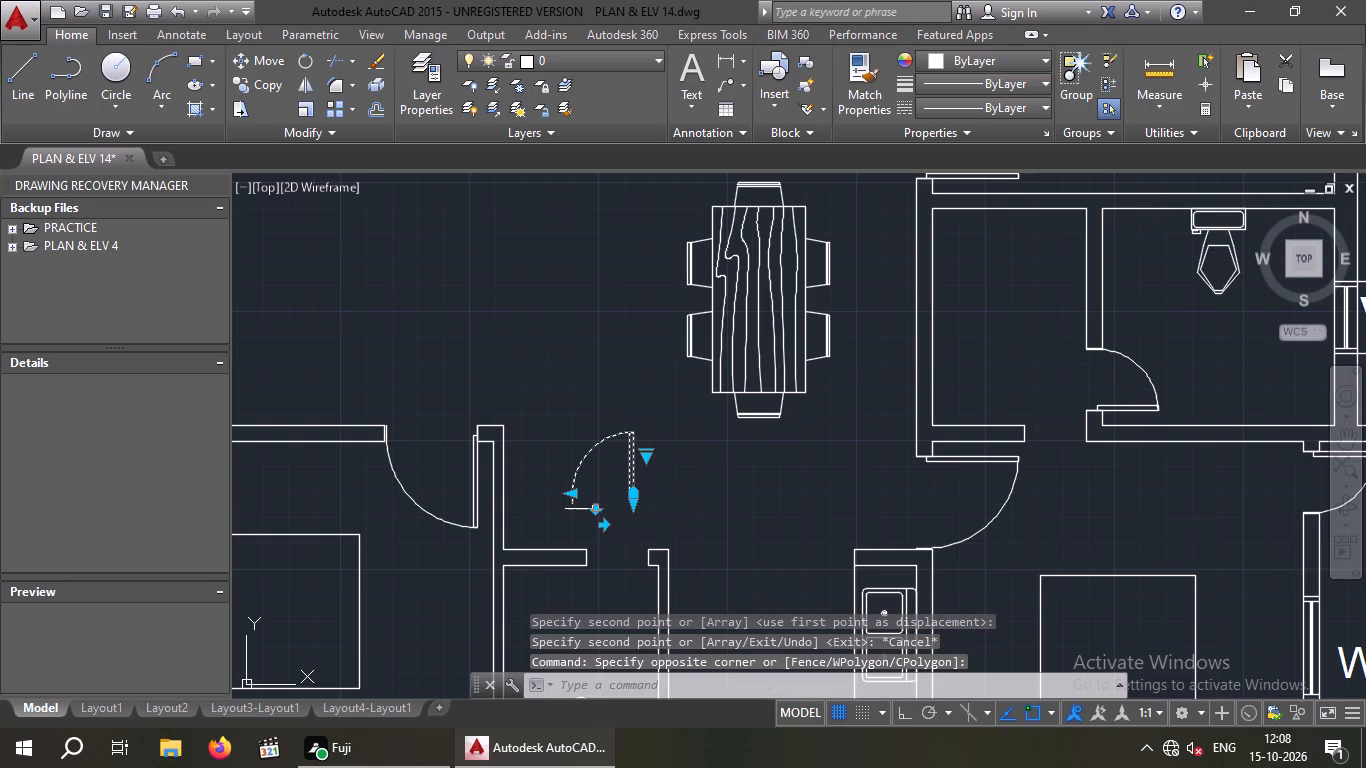
left_click(596, 507)
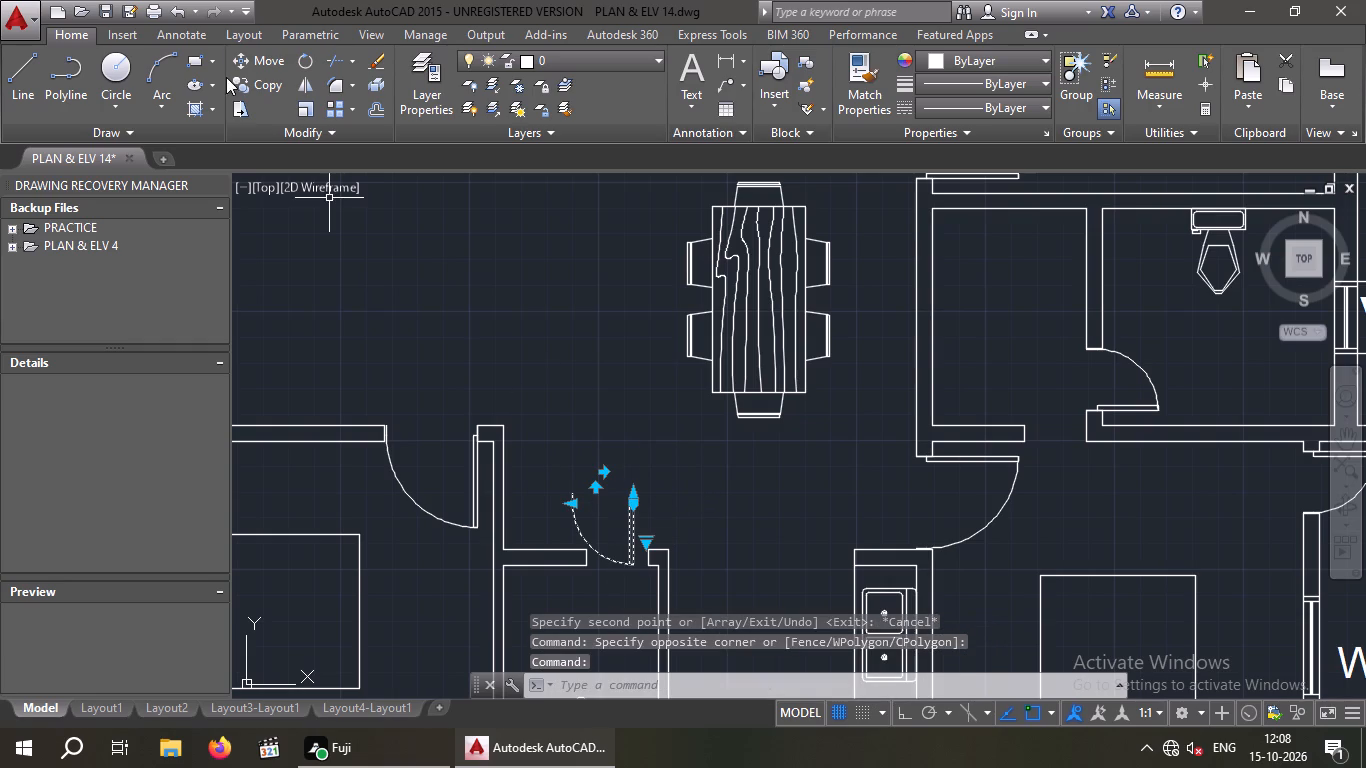
left_click(263, 58)
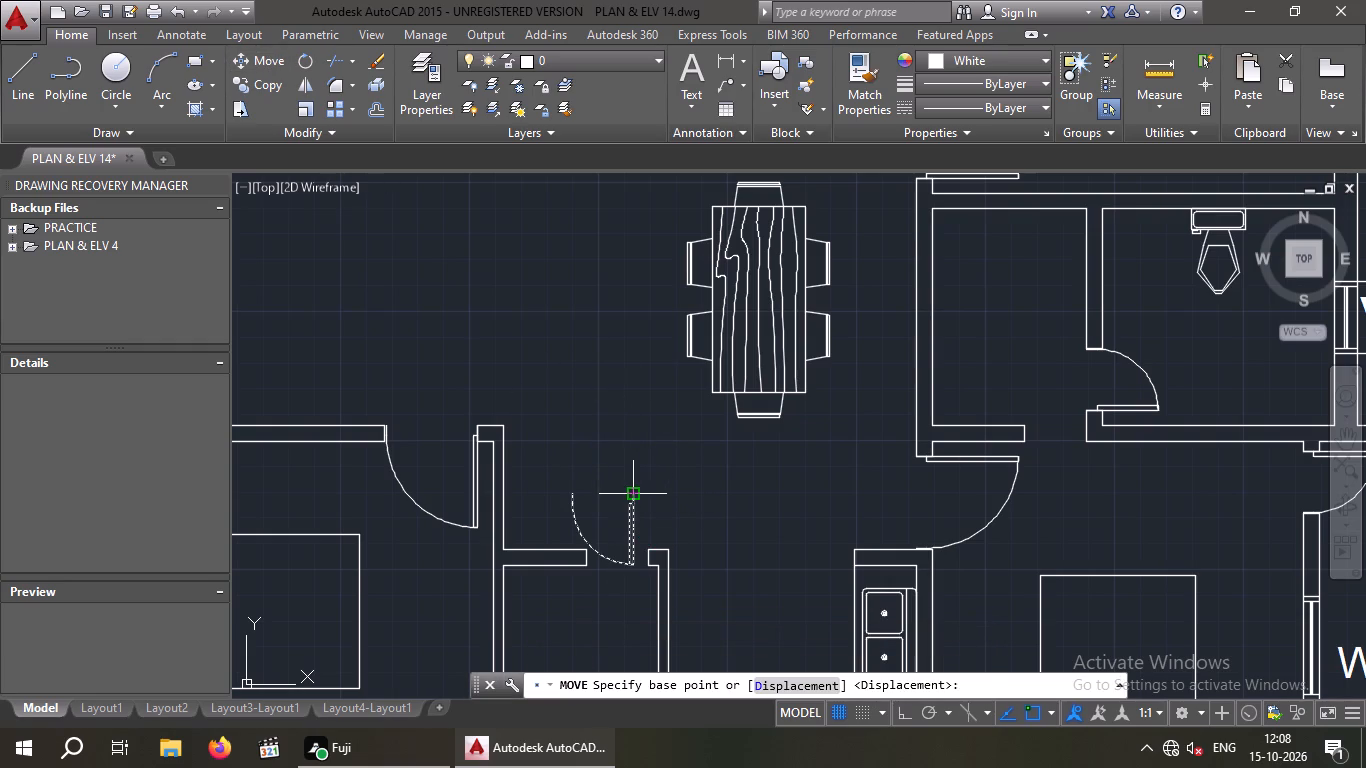
left_click(632, 490)
scroll(646, 564, "up", 2)
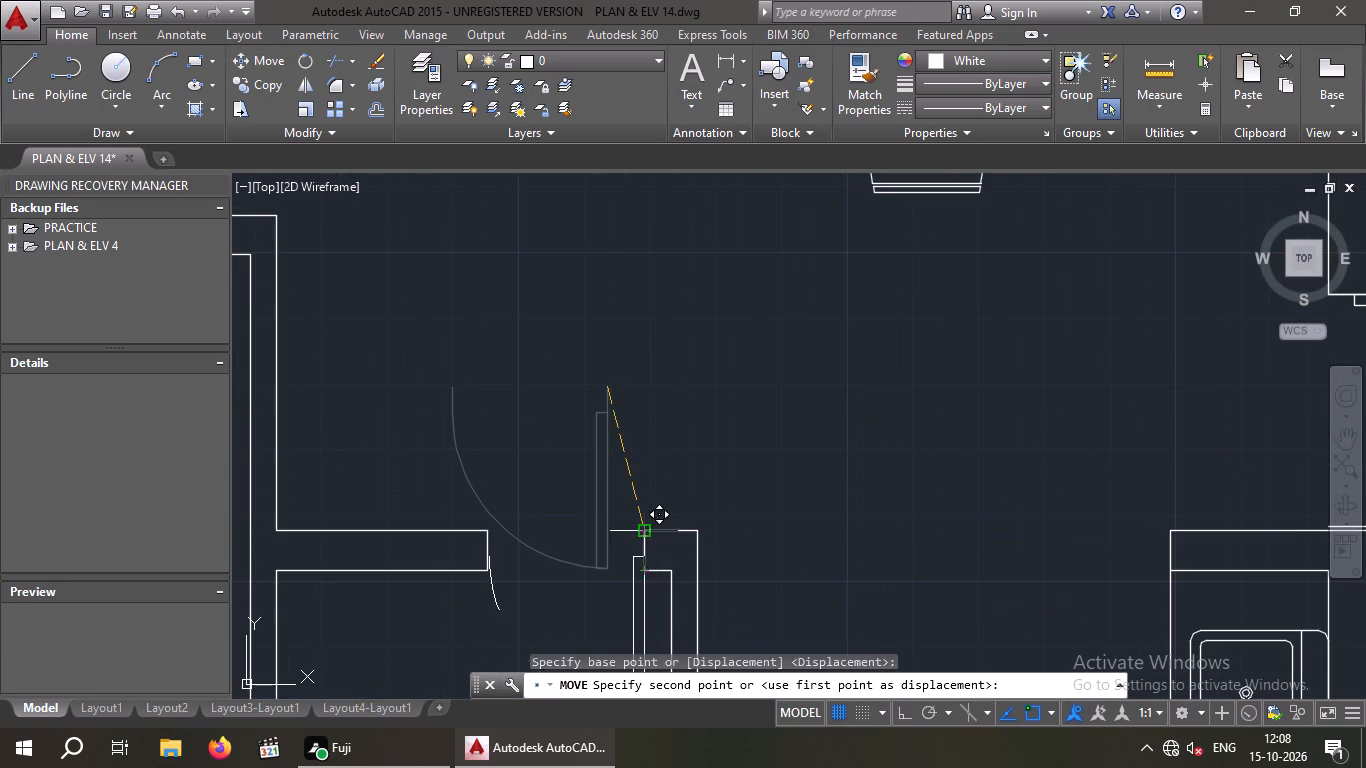
left_click(645, 528)
key("Escape")
Copy the northeast apartment's toilet door west of the kitchen onto the inner wall corner at the east side of the north balcony opening.
scroll(624, 420, "down", 4)
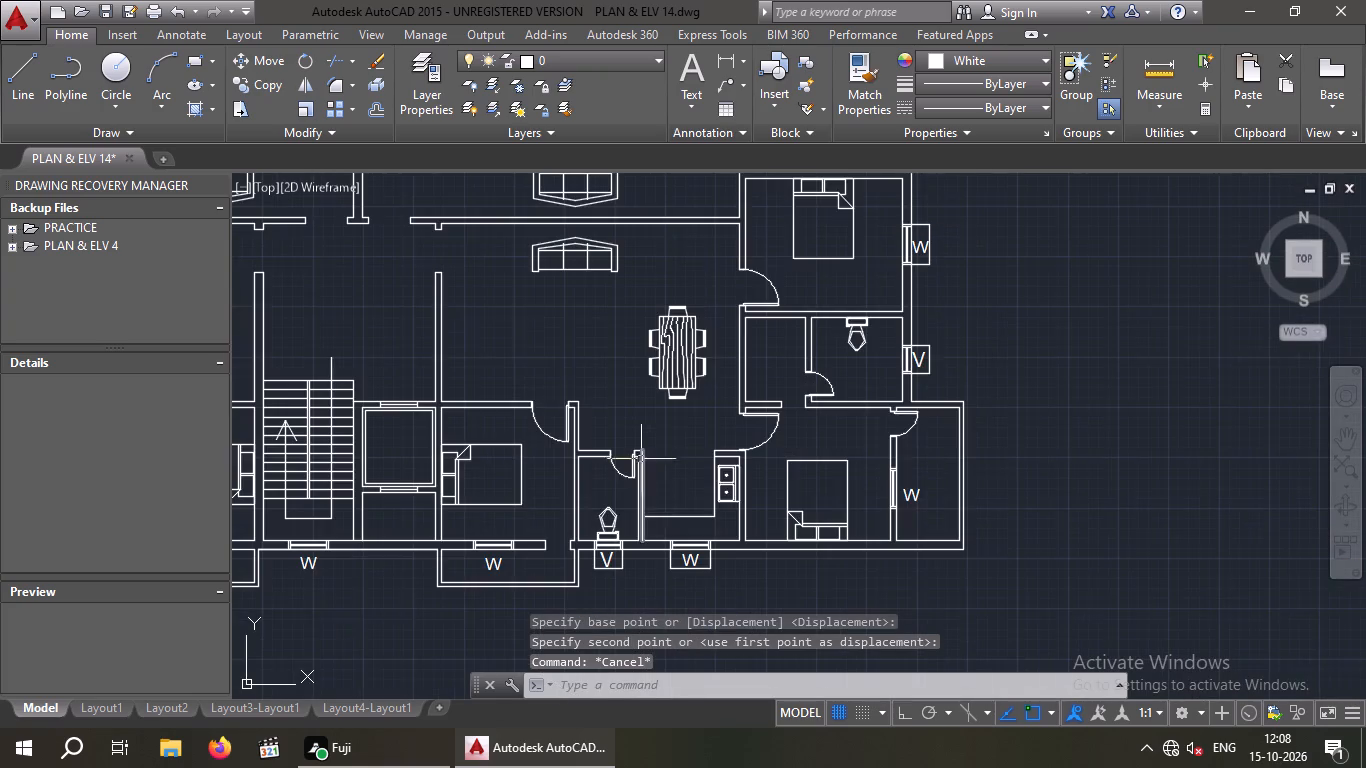
middle_click_drag(661, 502, 499, 430)
scroll(529, 431, "down", 1)
middle_click_drag(529, 431, 581, 648)
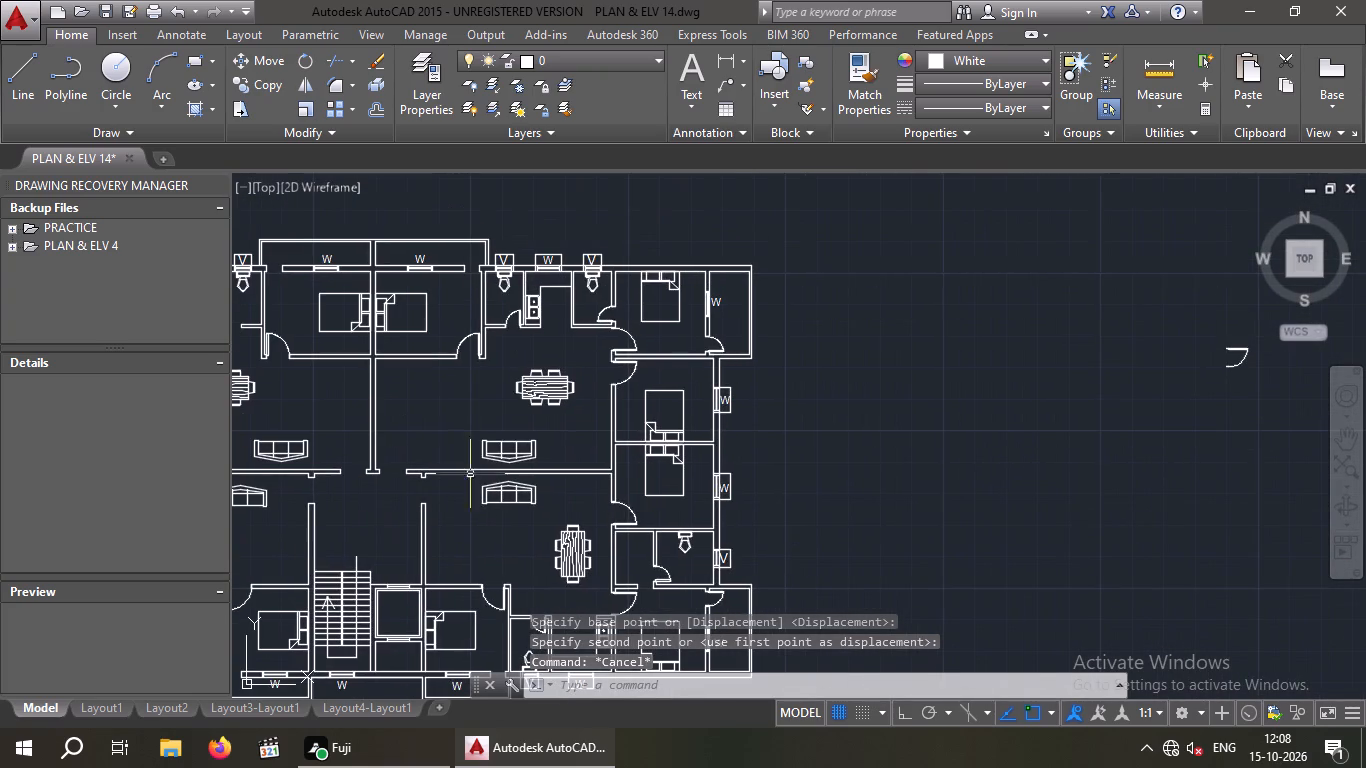
middle_click_drag(453, 424, 507, 343)
middle_click_drag(507, 343, 481, 473)
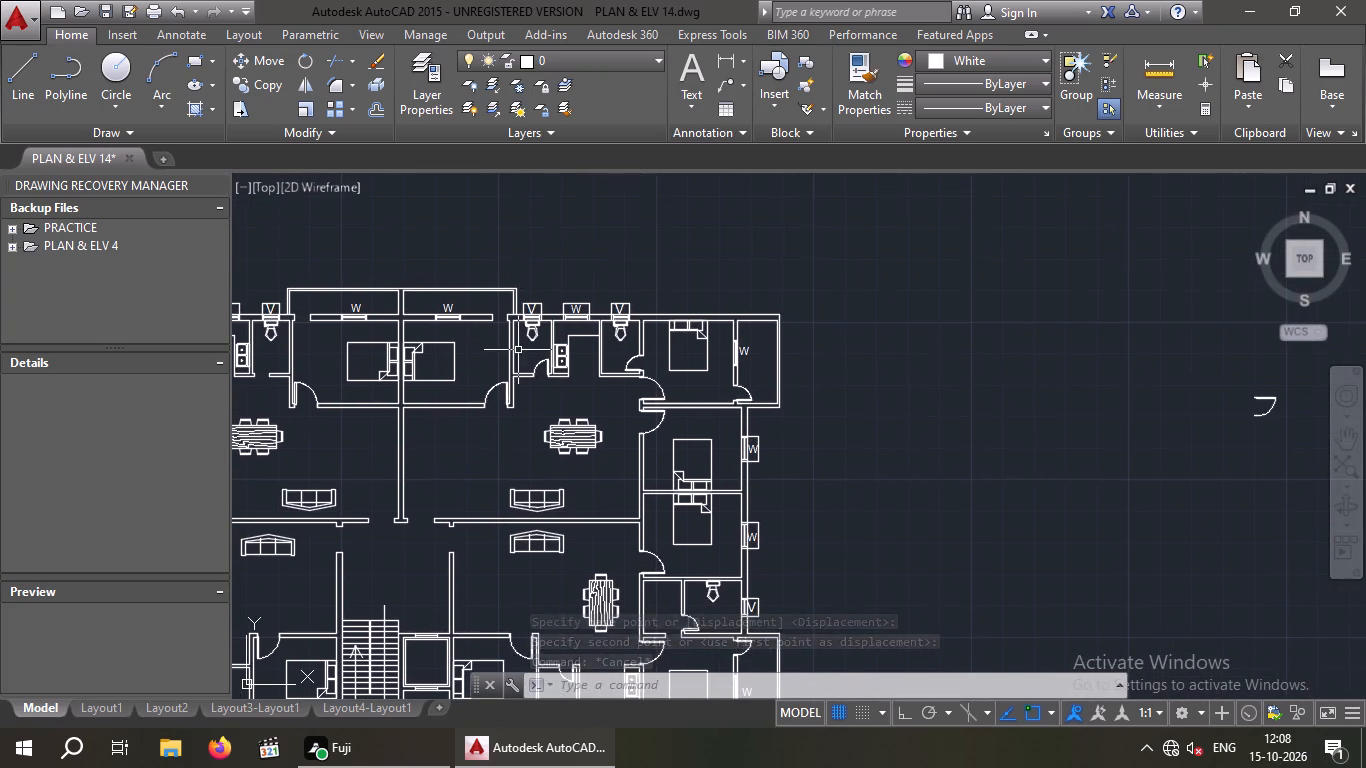
scroll(518, 350, "up", 4)
left_click_drag(640, 445, 602, 428)
left_click_drag(589, 414, 562, 407)
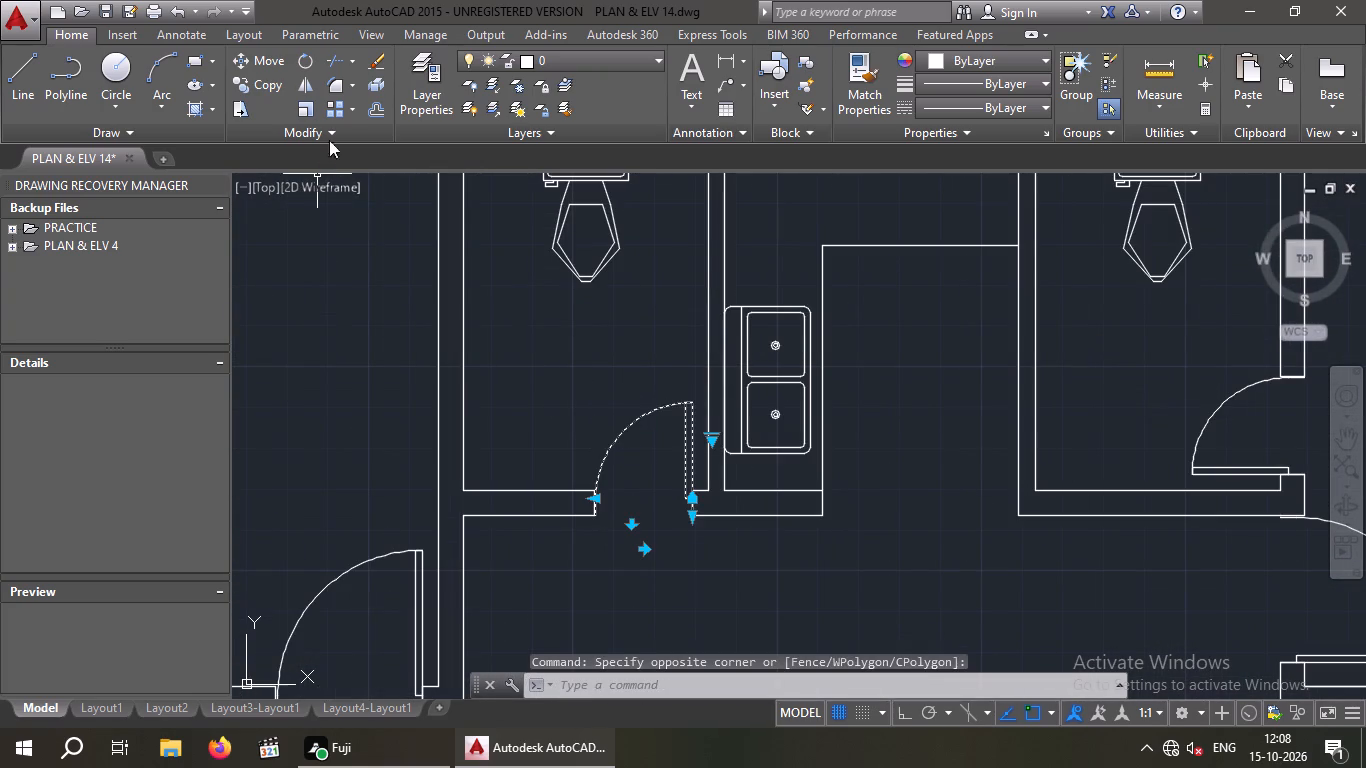
left_click(266, 86)
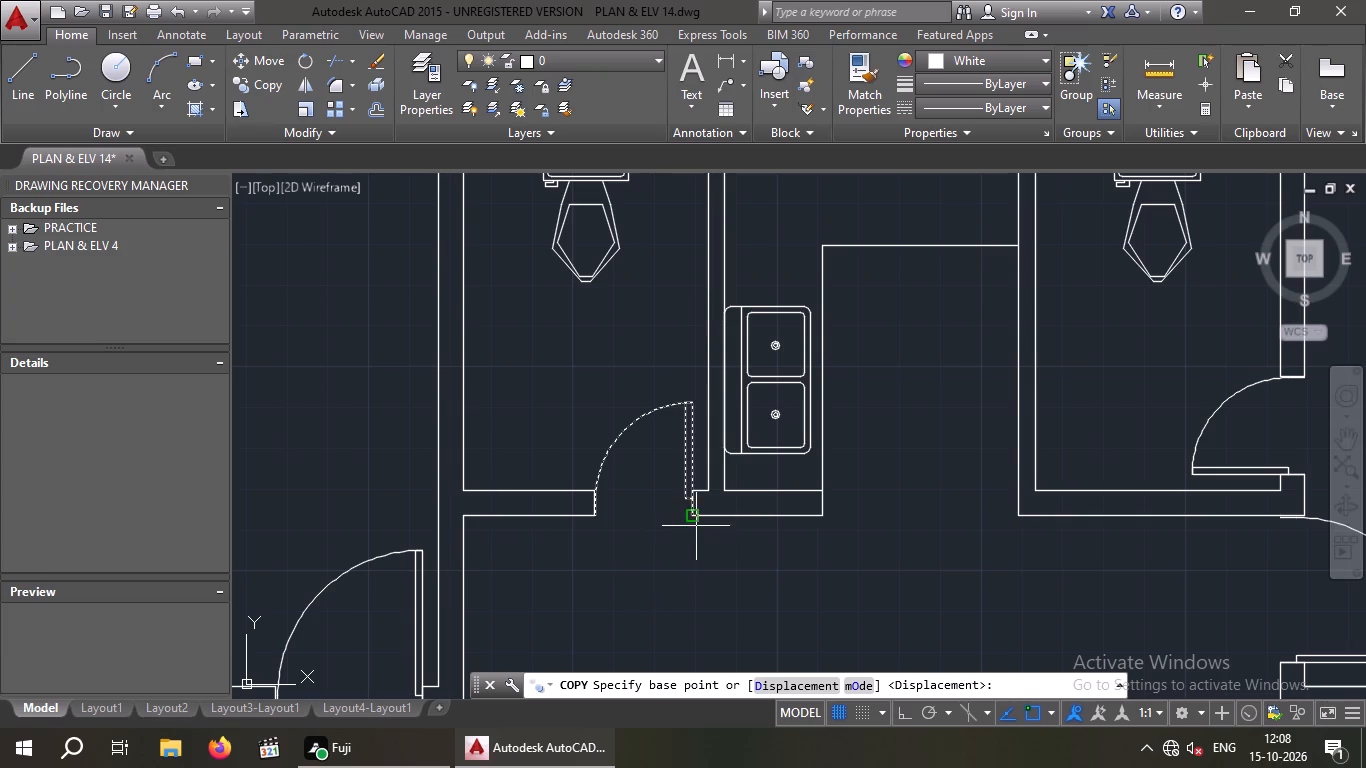
left_click(691, 513)
scroll(631, 504, "down", 2)
middle_click_drag(633, 503, 683, 656)
scroll(579, 535, "up", 2)
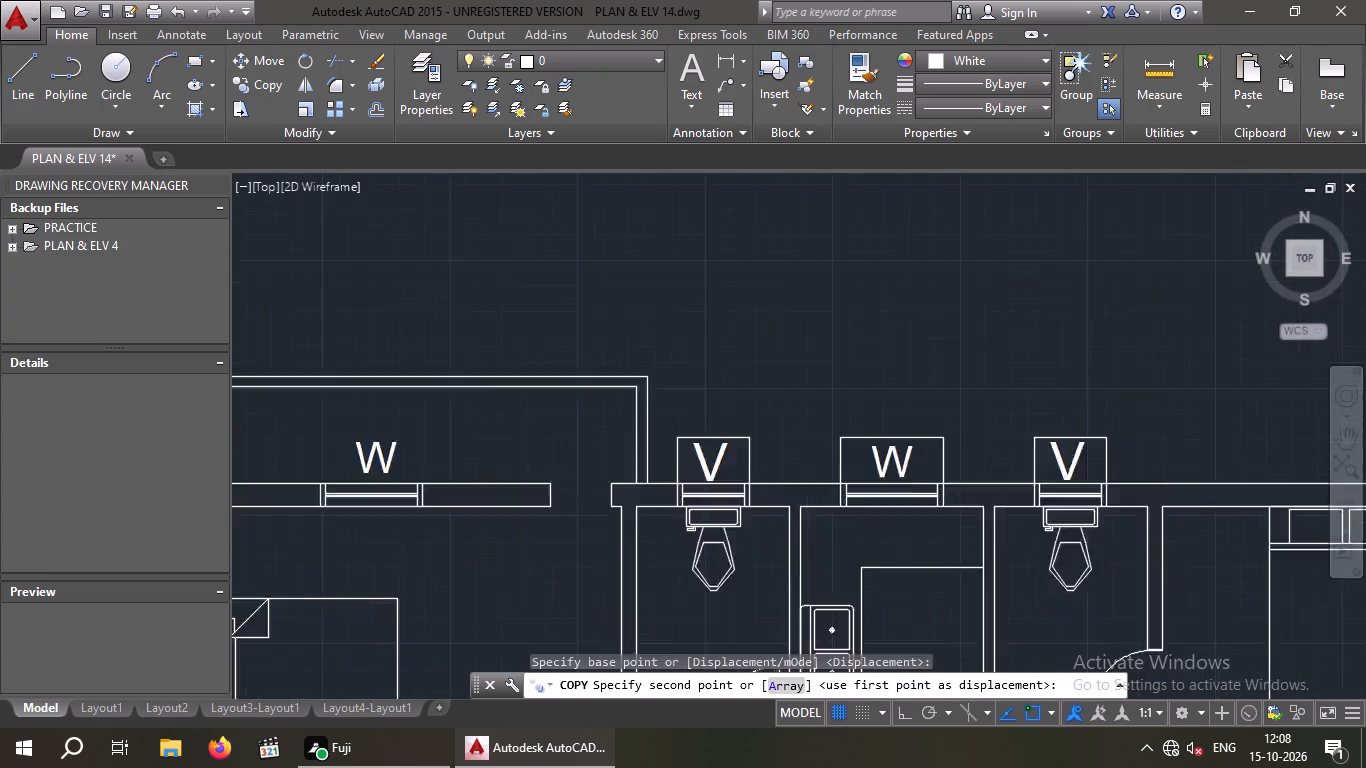
scroll(579, 535, "up", 2)
left_click(702, 432)
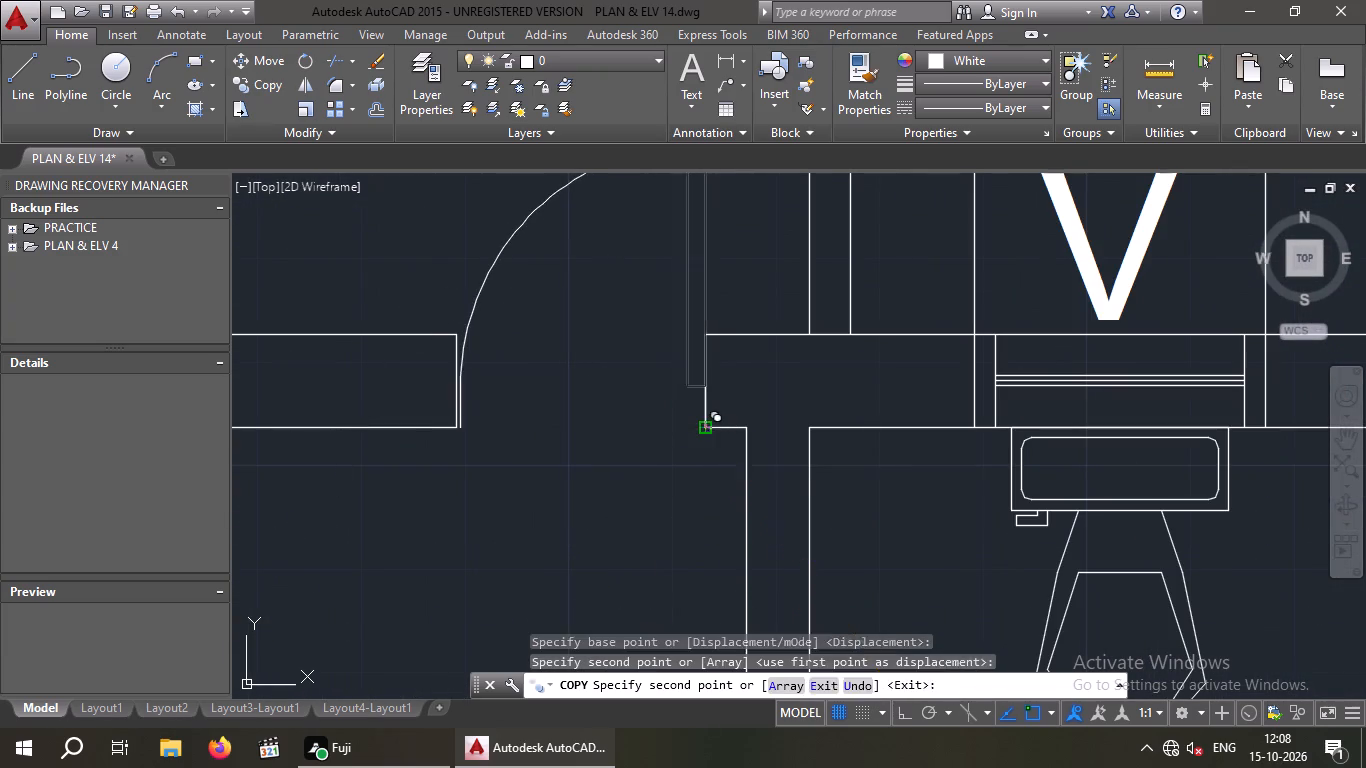
key("Escape")
Copy the southeast apartment's south-swinging toilet door onto the inner wall corner at the east side of the adjacent bedroom's south balcony opening.
scroll(655, 458, "down", 5)
middle_click_drag(610, 517, 579, 398)
scroll(577, 385, "down", 4)
middle_click_drag(619, 449, 602, 388)
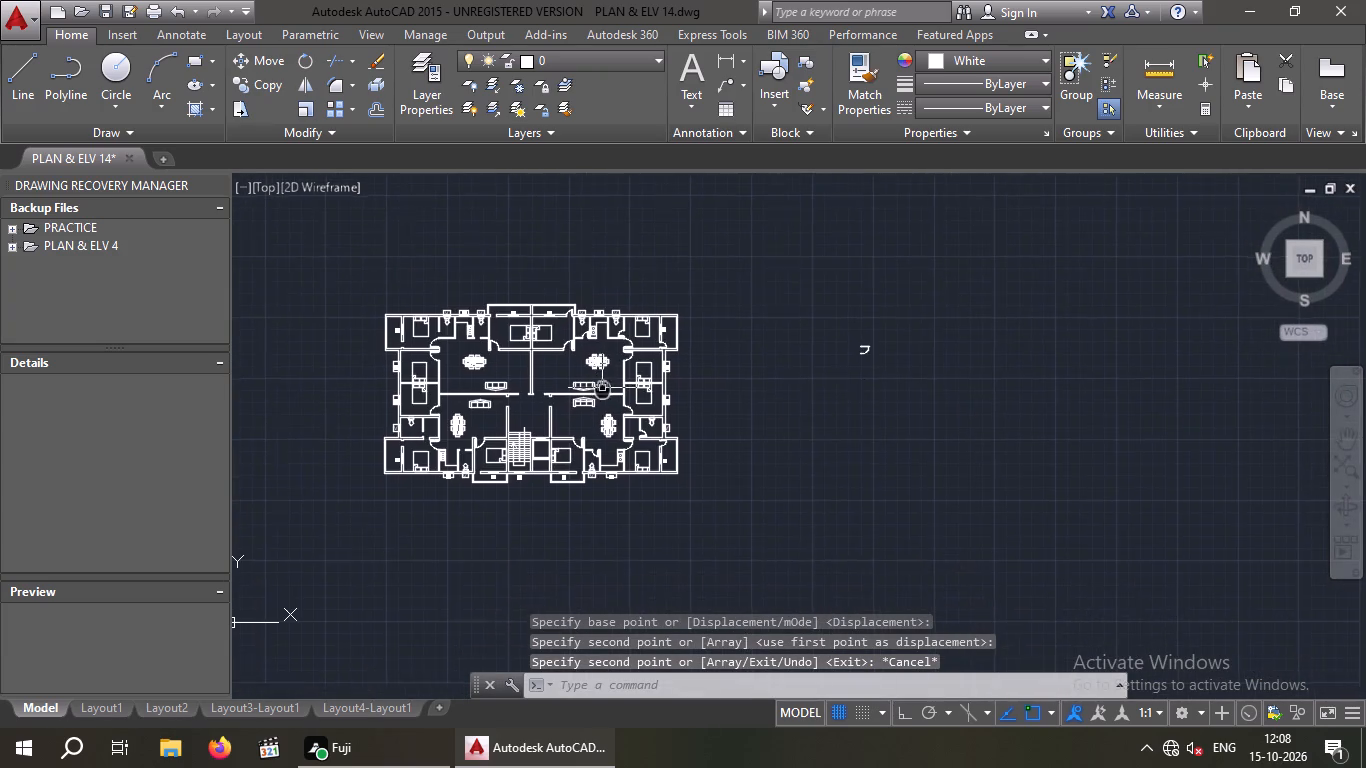
scroll(595, 438, "up", 4)
left_click(589, 553)
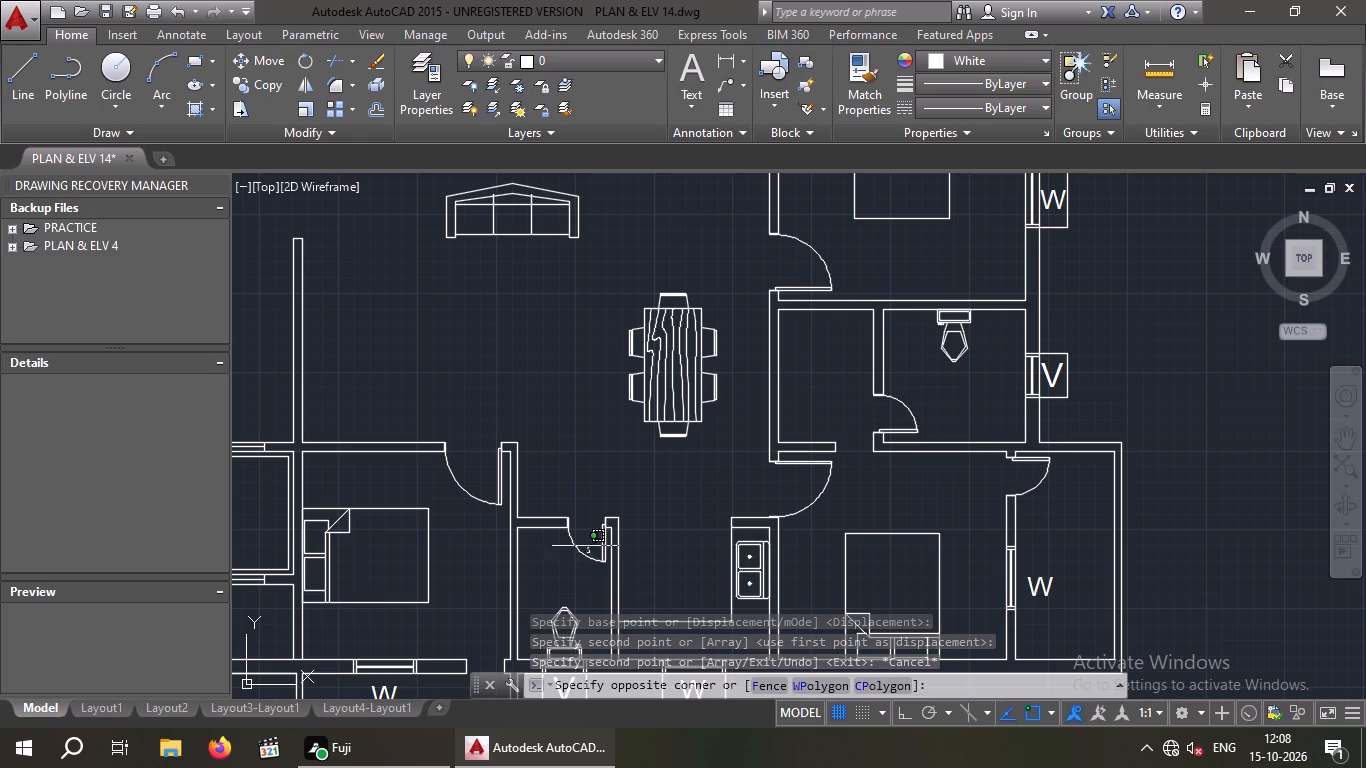
key("Escape")
left_click_drag(585, 549, 579, 558)
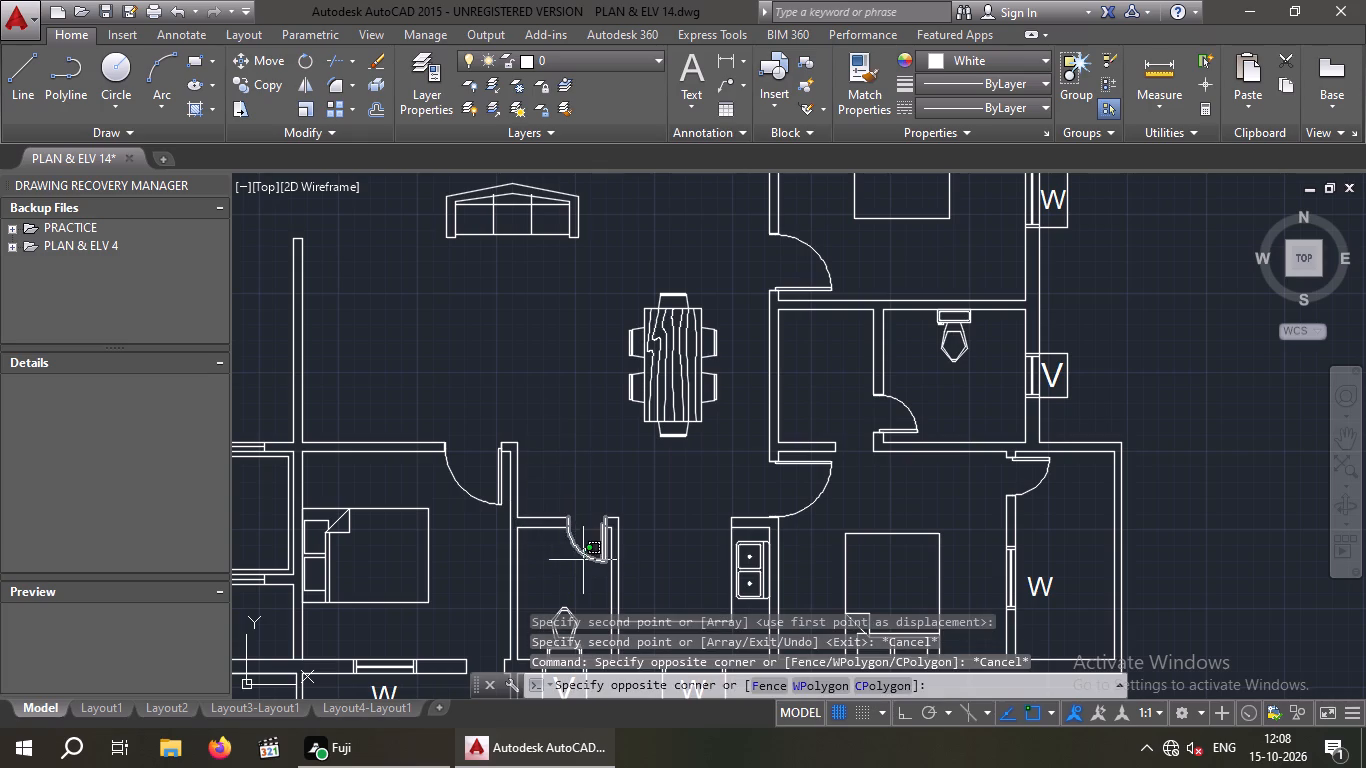
left_click(583, 560)
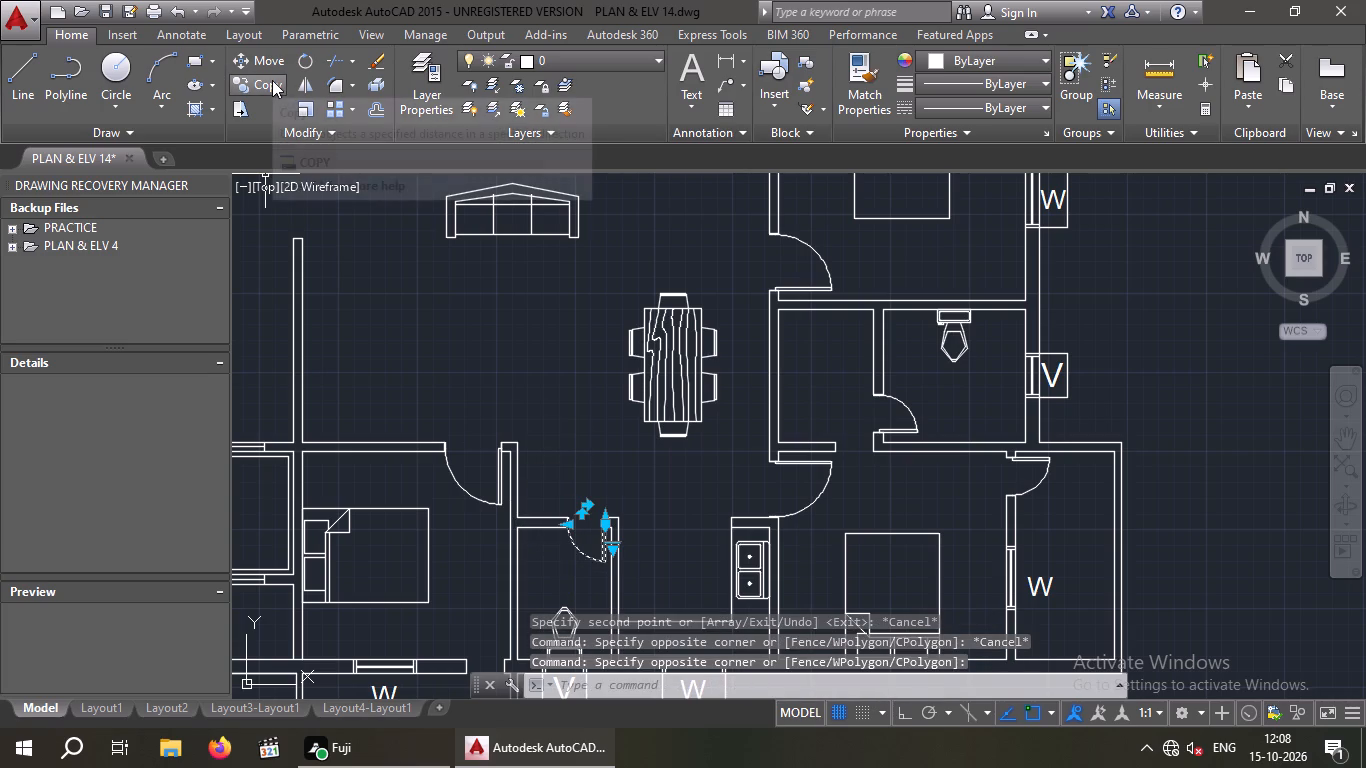
left_click(272, 80)
left_click_drag(608, 517, 601, 508)
scroll(558, 456, "down", 3)
scroll(533, 512, "up", 6)
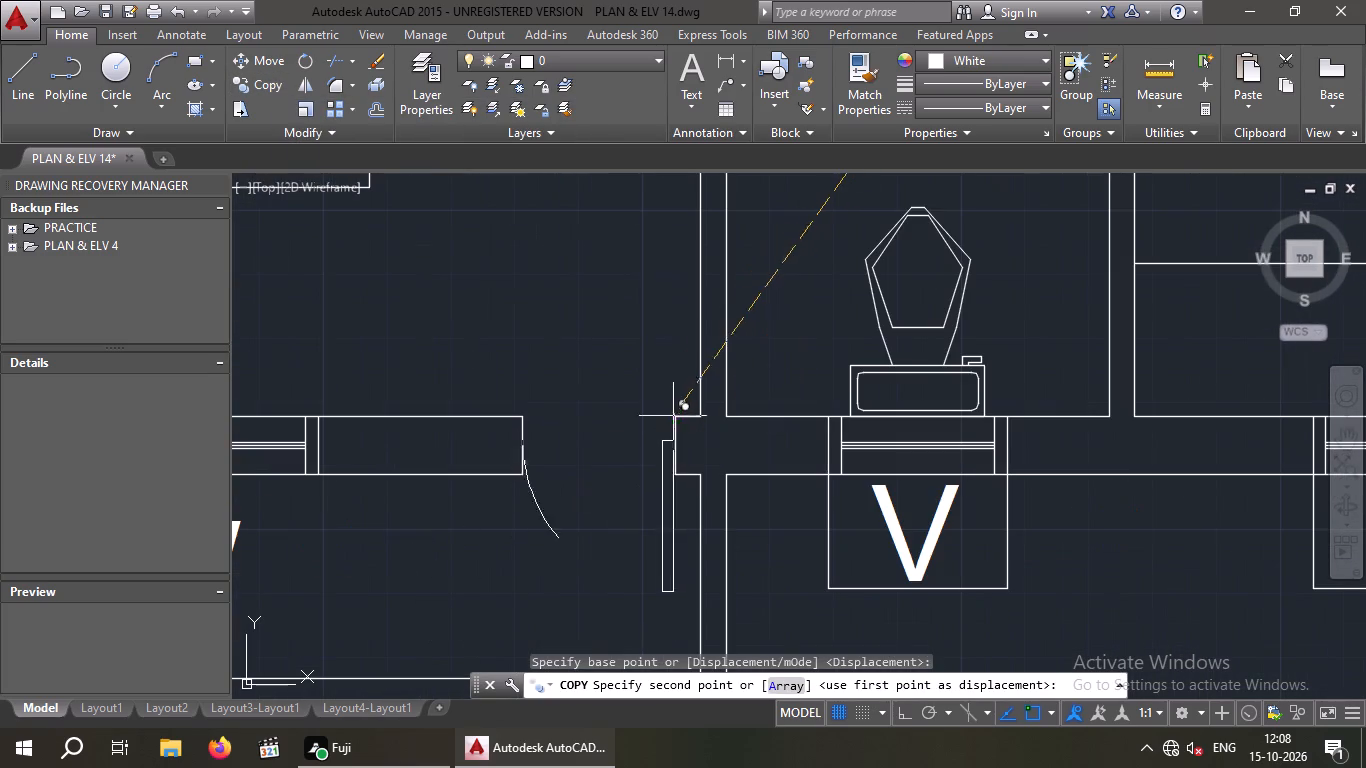
left_click(675, 423)
key("Escape")
Look over the plan from the southern balconies up to the northern apartments for remaining openings without doors.
scroll(533, 434, "down", 3)
middle_click_drag(555, 466, 557, 466)
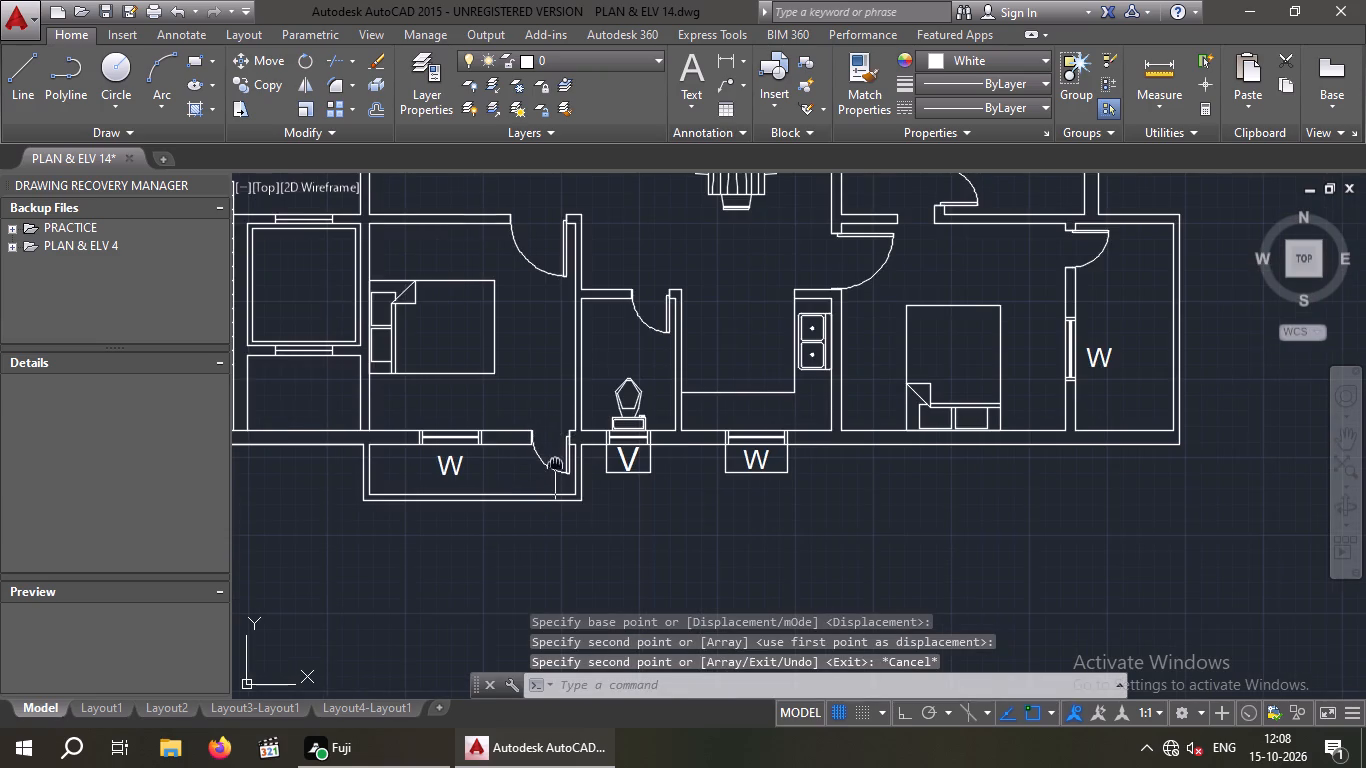
middle_click_drag(557, 466, 629, 478)
scroll(632, 478, "down", 1)
middle_click_drag(628, 493, 612, 535)
scroll(709, 456, "down", 1)
middle_click_drag(700, 478, 698, 488)
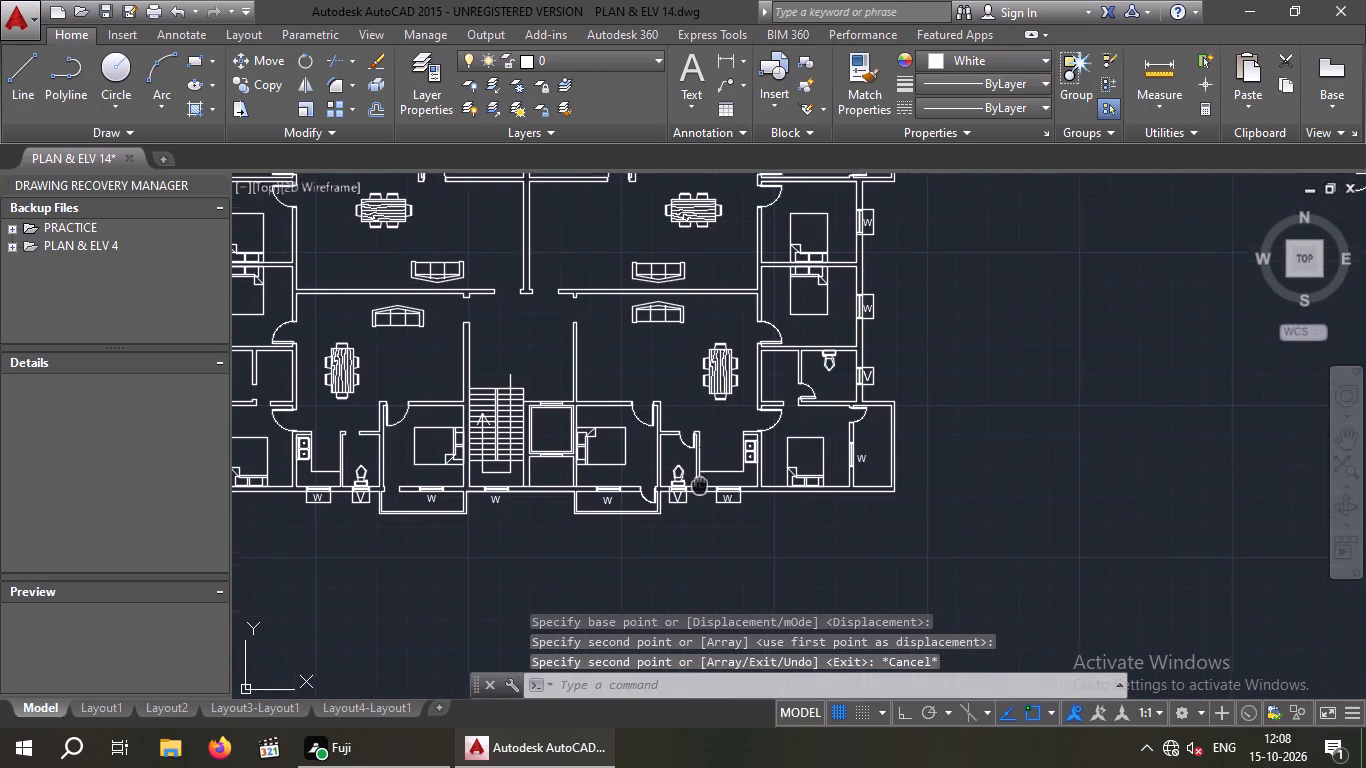
middle_click_drag(698, 488, 688, 529)
middle_click_drag(666, 458, 678, 533)
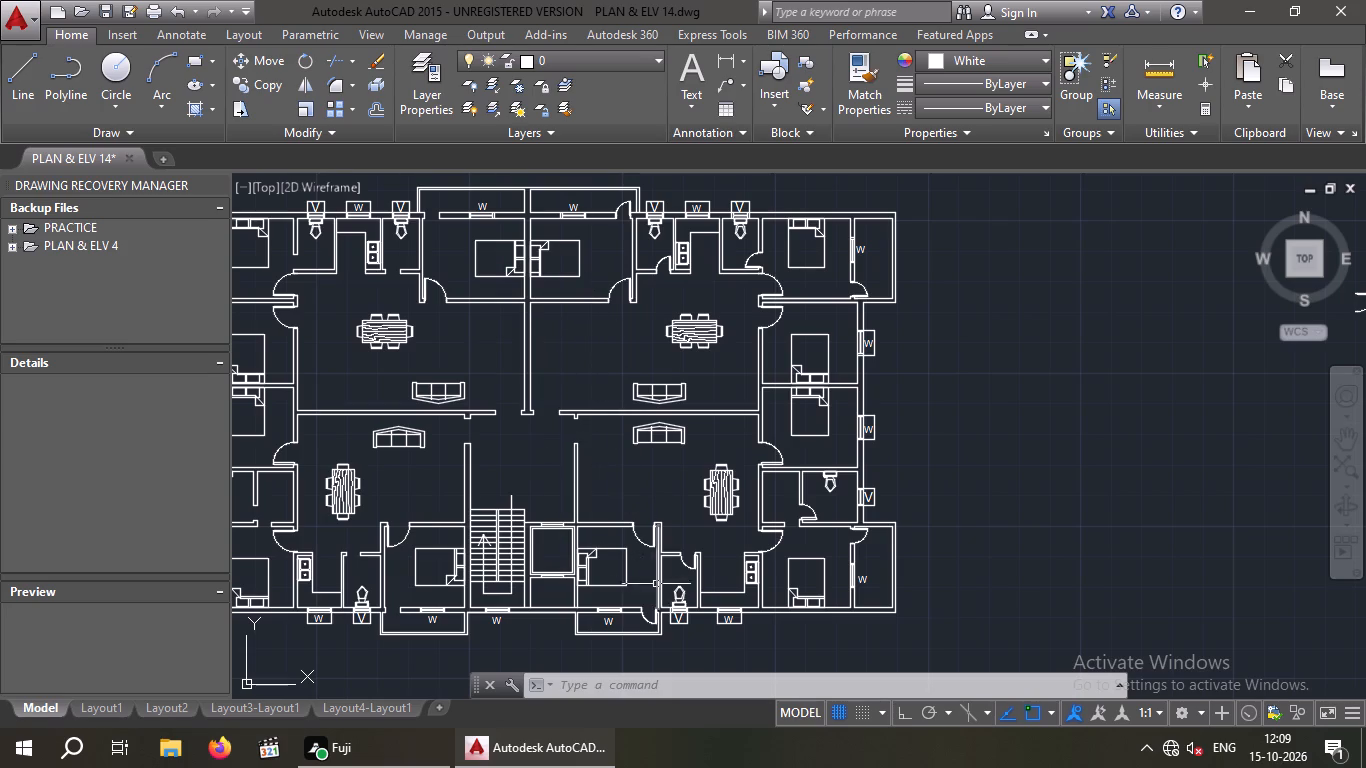
Copy the door of the southeast apartment's balcony bedroom to just north of the southwest apartment's balcony opening.
scroll(660, 585, "up", 4)
scroll(694, 514, "down", 3)
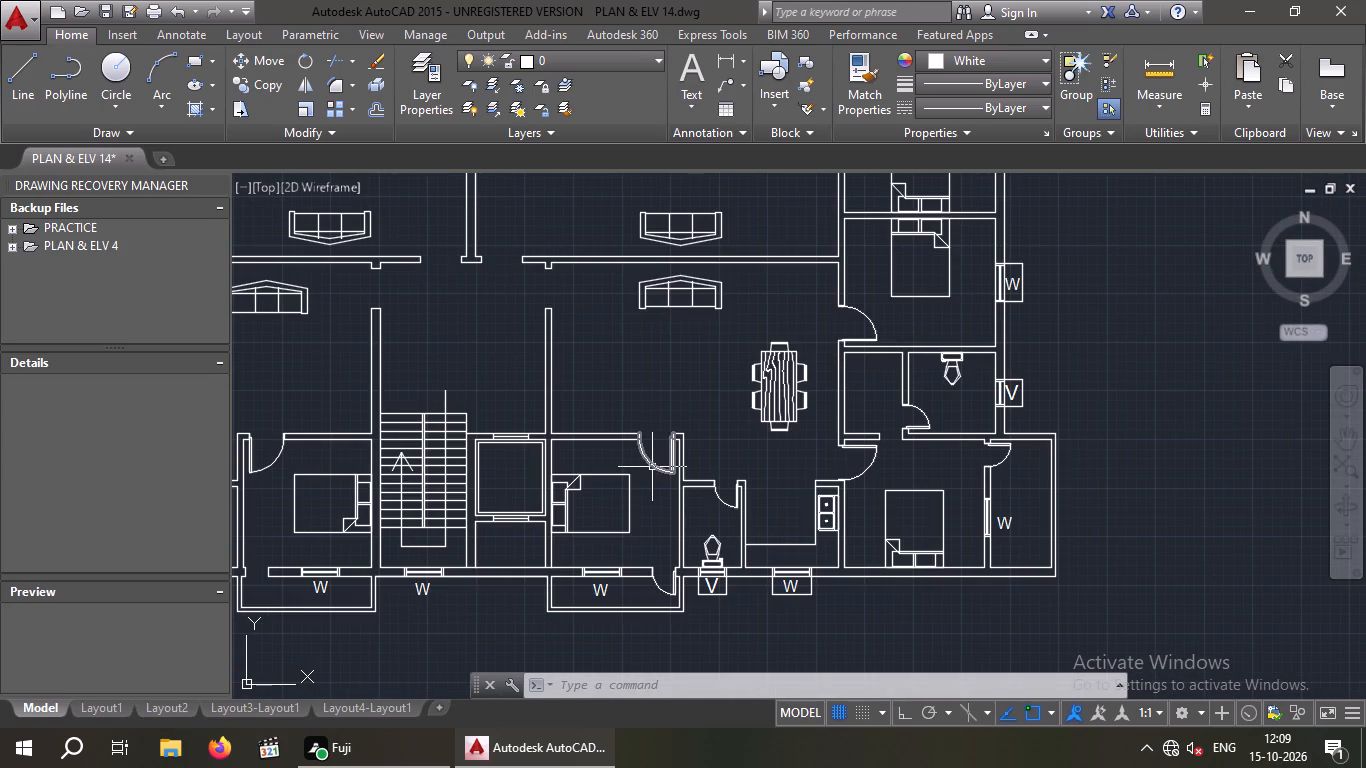
left_click(653, 467)
left_click(270, 84)
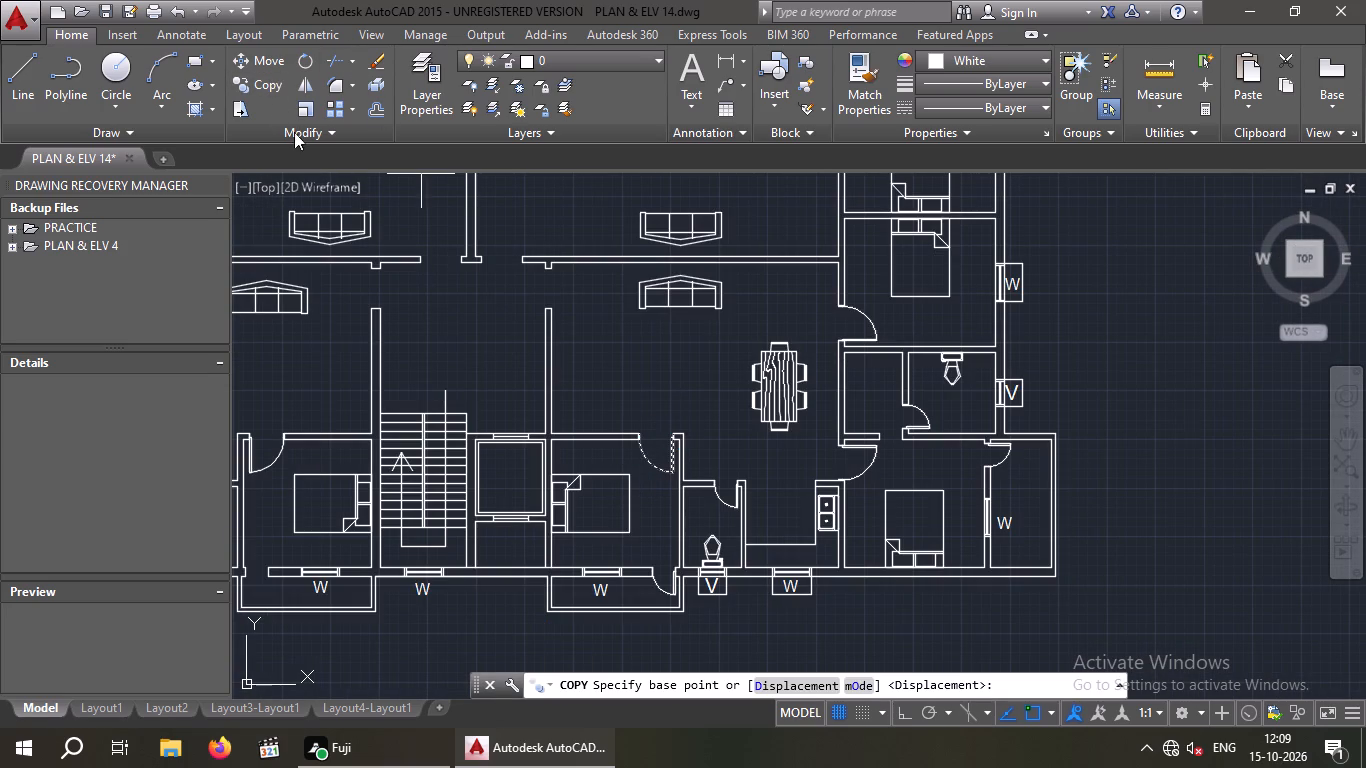
scroll(676, 432, "up", 4)
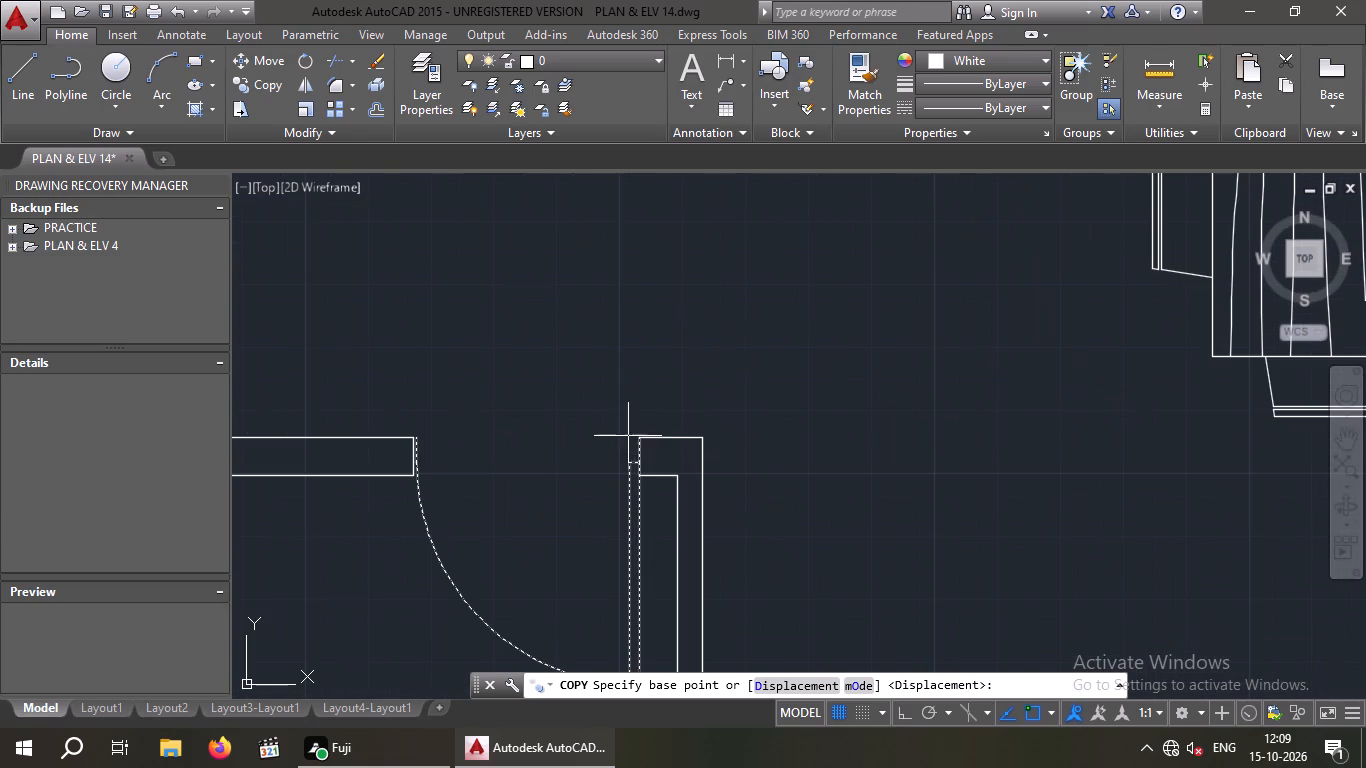
left_click(646, 437)
scroll(629, 417, "down", 5)
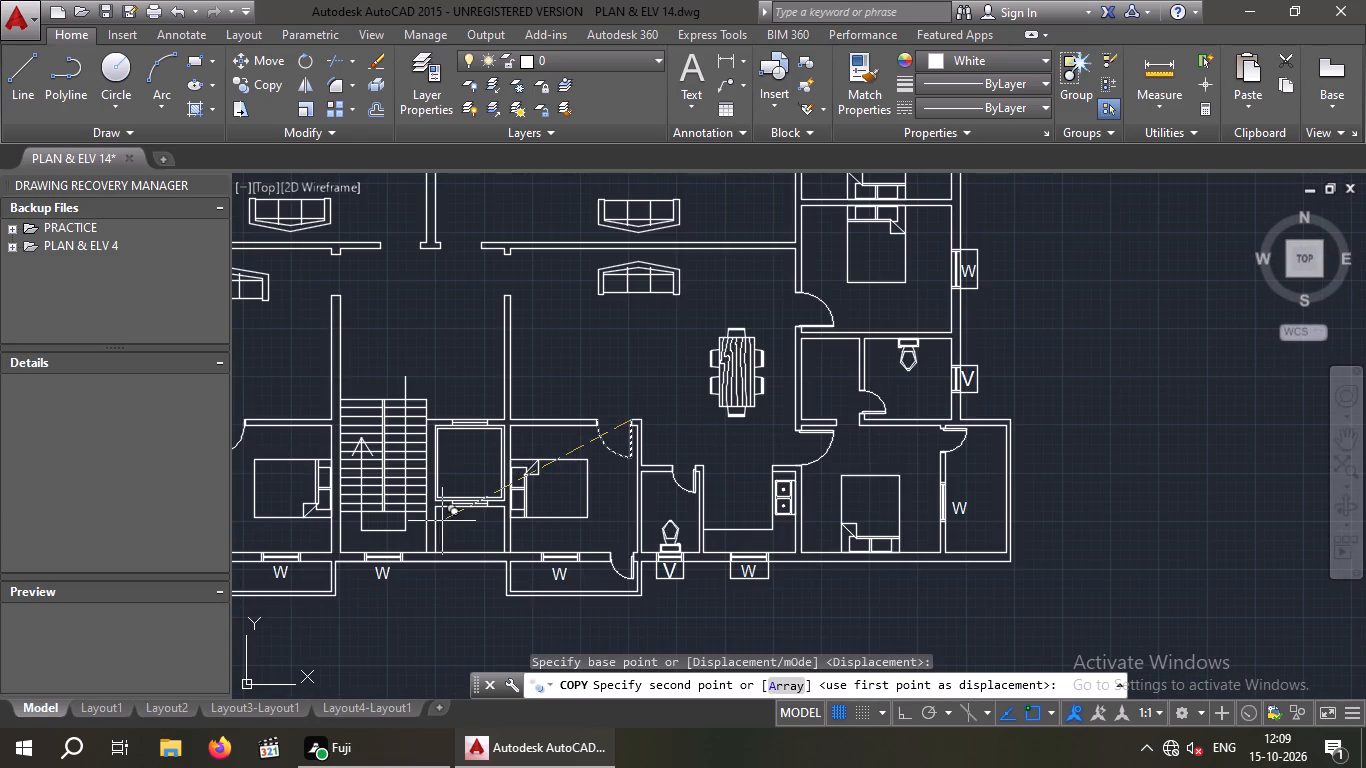
middle_click_drag(437, 519, 722, 479)
scroll(508, 518, "up", 3)
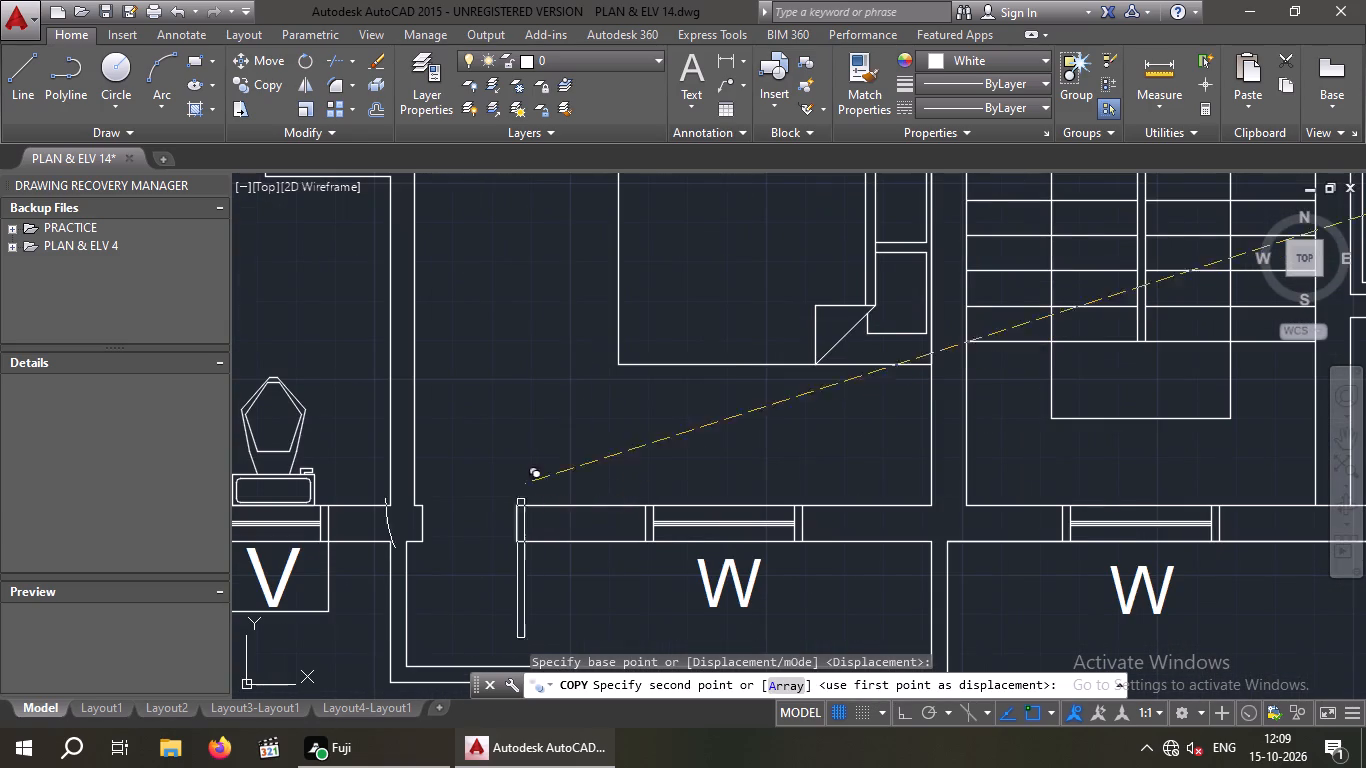
left_click(571, 317)
key("Escape")
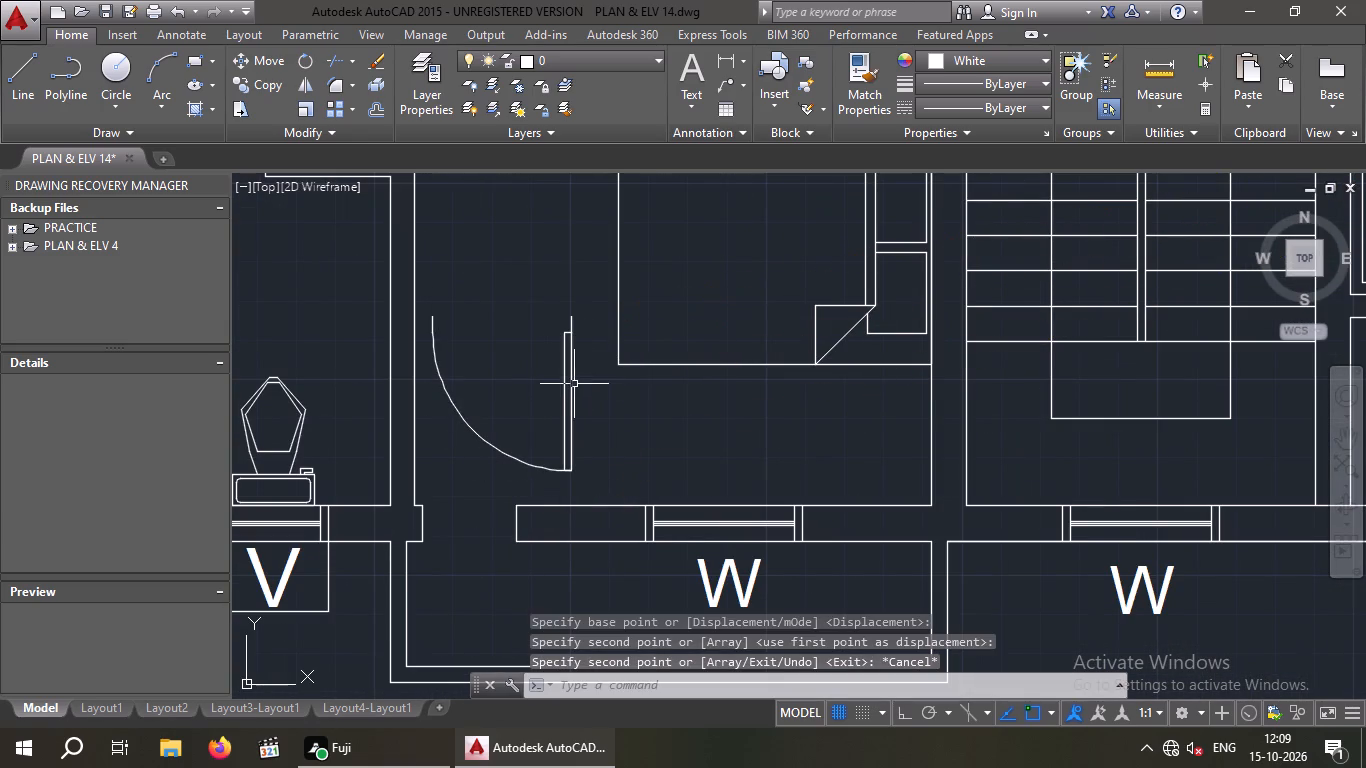
Flip the copied door horizontally so its leaf stands on the west side.
left_click(568, 386)
key("Escape")
left_click_drag(592, 389, 564, 421)
left_click(554, 423)
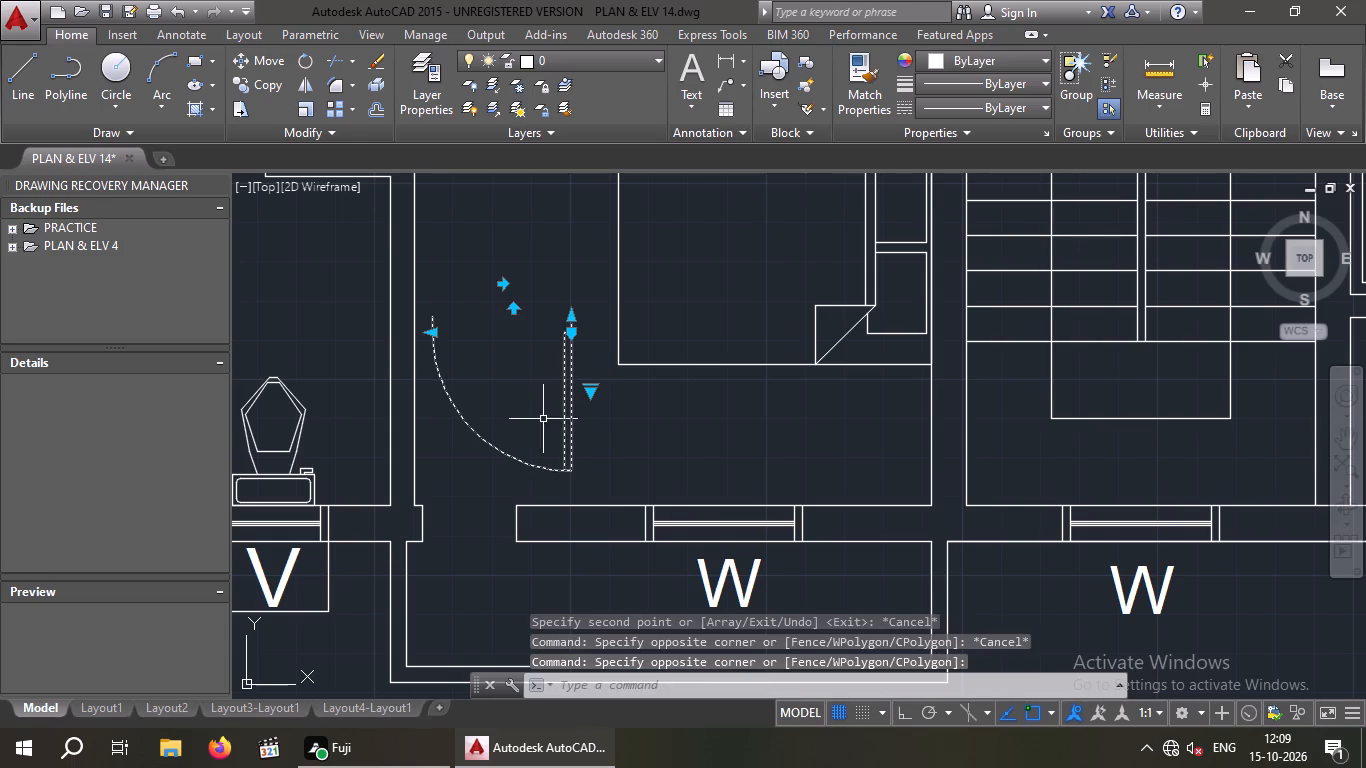
left_click_drag(505, 286, 520, 290)
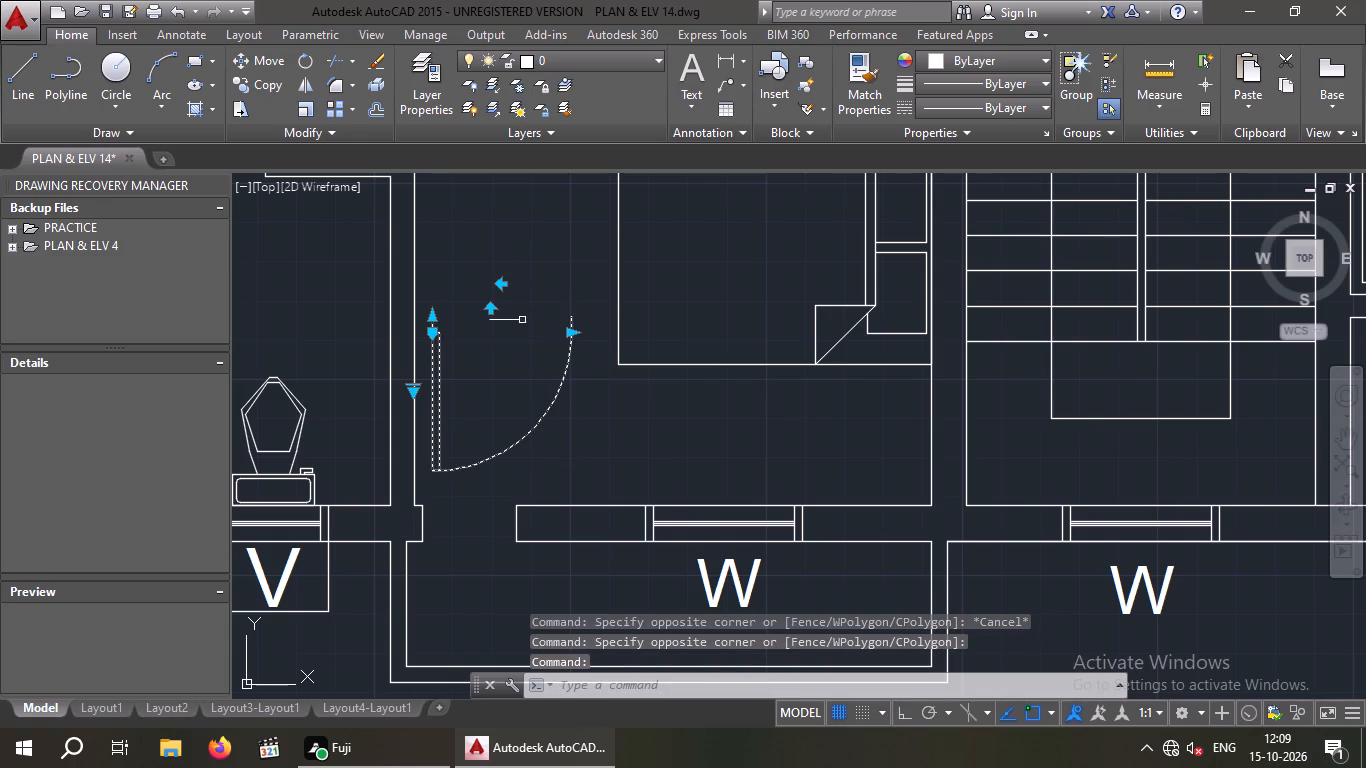
key("Escape")
Move the flipped door, from its frame corner, onto the inner wall corner at the west side of the southwest apartment's balcony opening.
left_click_drag(581, 420, 549, 403)
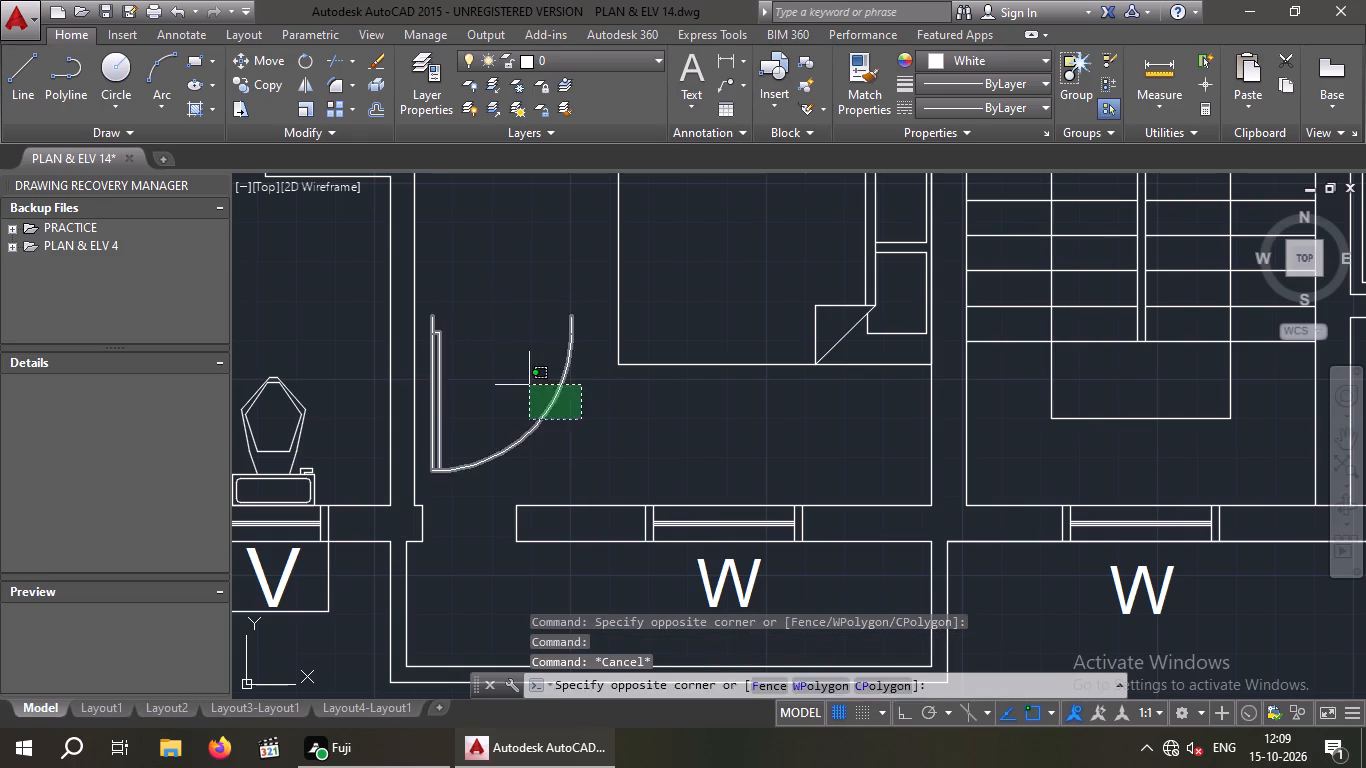
left_click(529, 384)
left_click(270, 61)
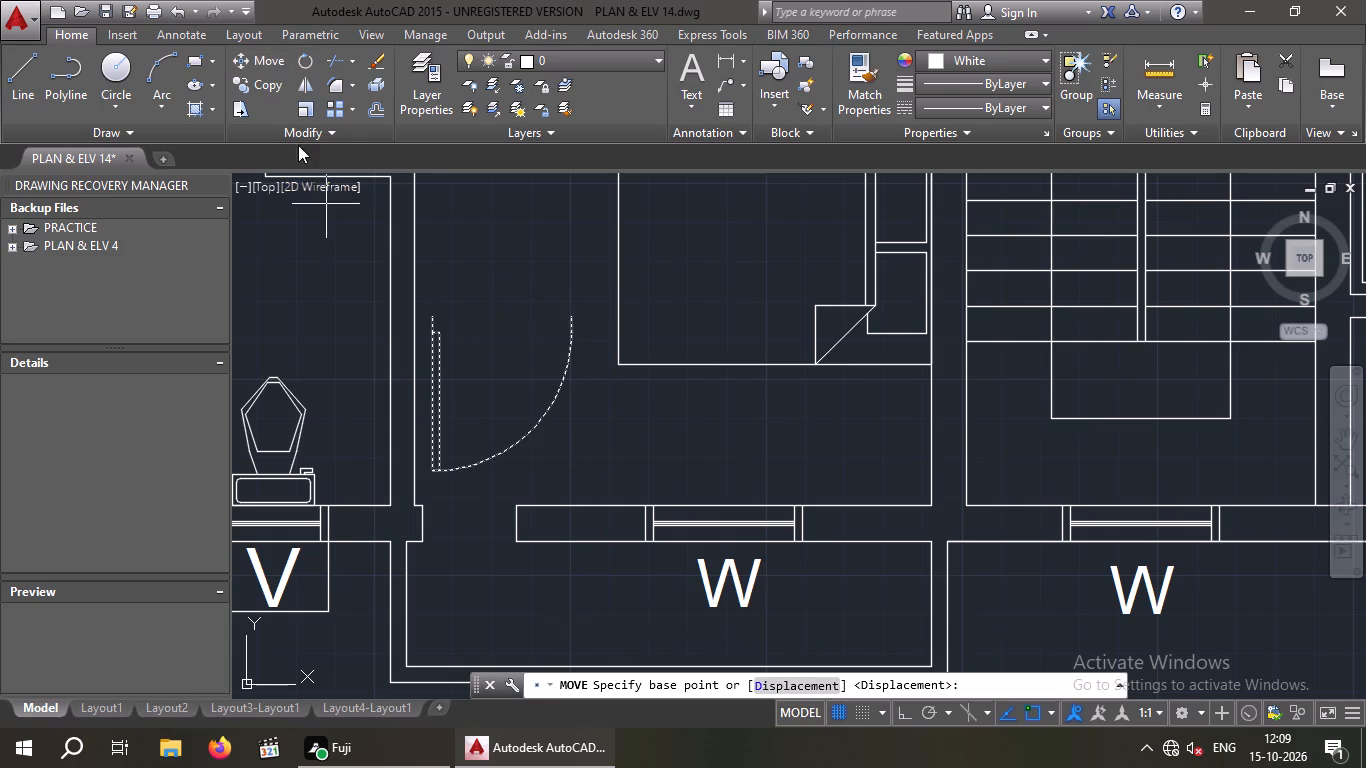
left_click(429, 314)
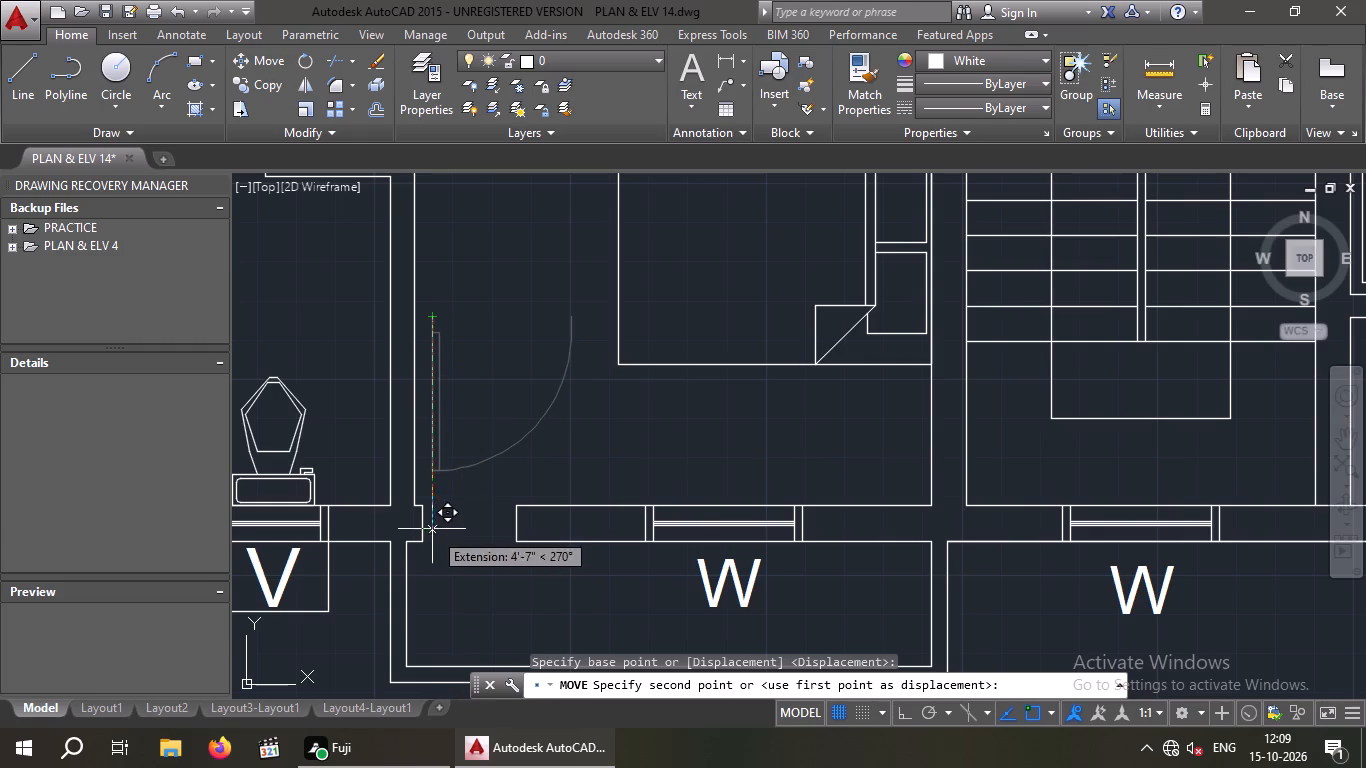
scroll(431, 527, "up", 3)
left_click(390, 447)
scroll(452, 434, "down", 2)
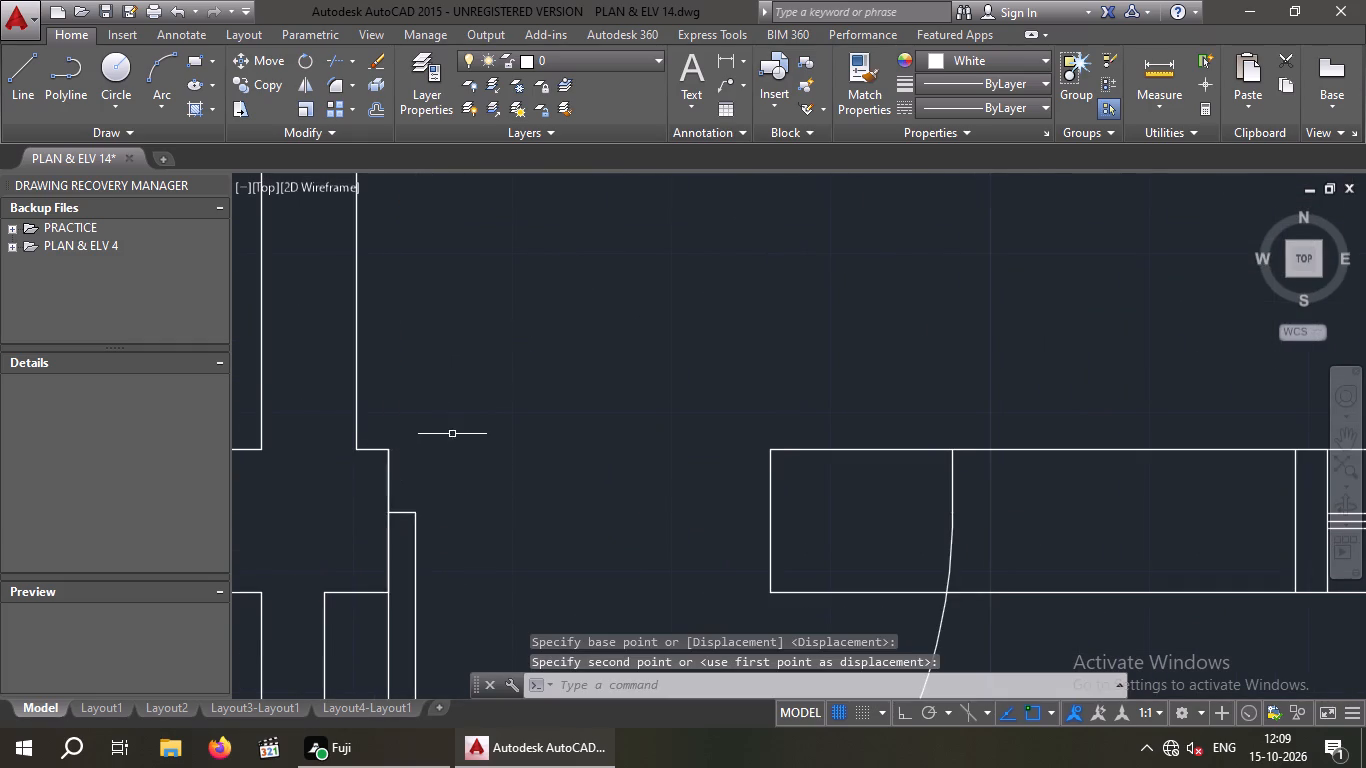
scroll(452, 434, "down", 1)
key("Escape")
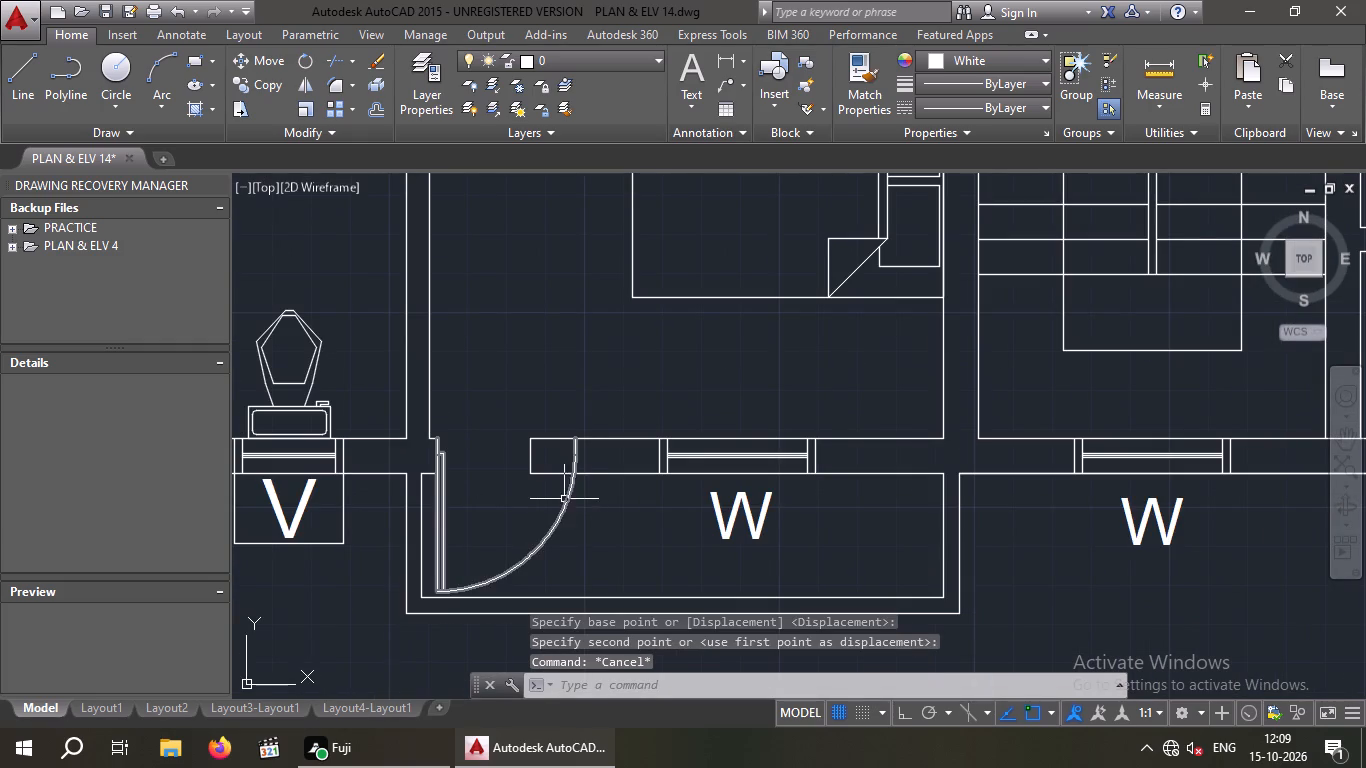
Shrink the southwest balcony door's width so its swing ends at the opening's east jamb.
left_click(566, 501)
left_click_drag(577, 453, 568, 460)
left_click(532, 461)
key("Escape")
Copy the northeast apartment's balcony door to just south of the northwest apartment's balcony opening, inside the bedroom.
scroll(556, 493, "down", 3)
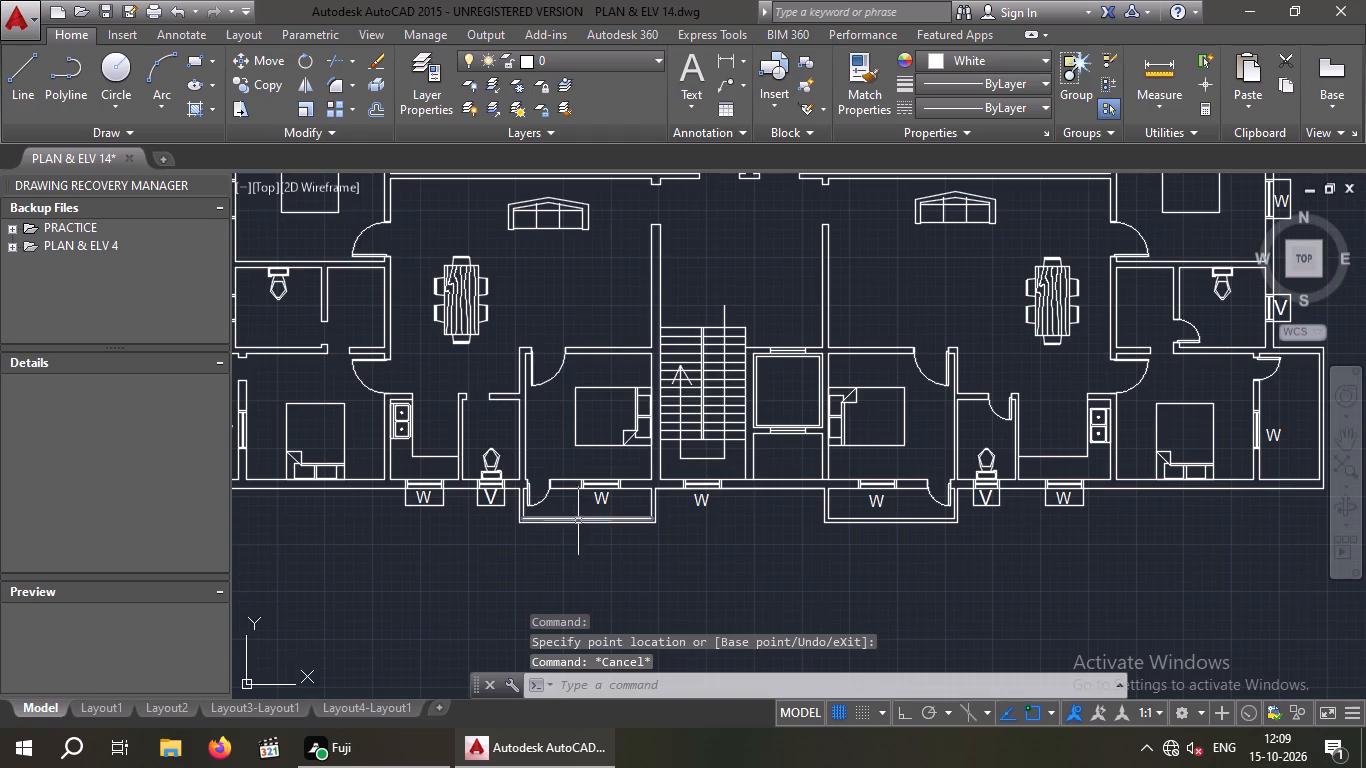
middle_click_drag(576, 523, 529, 582)
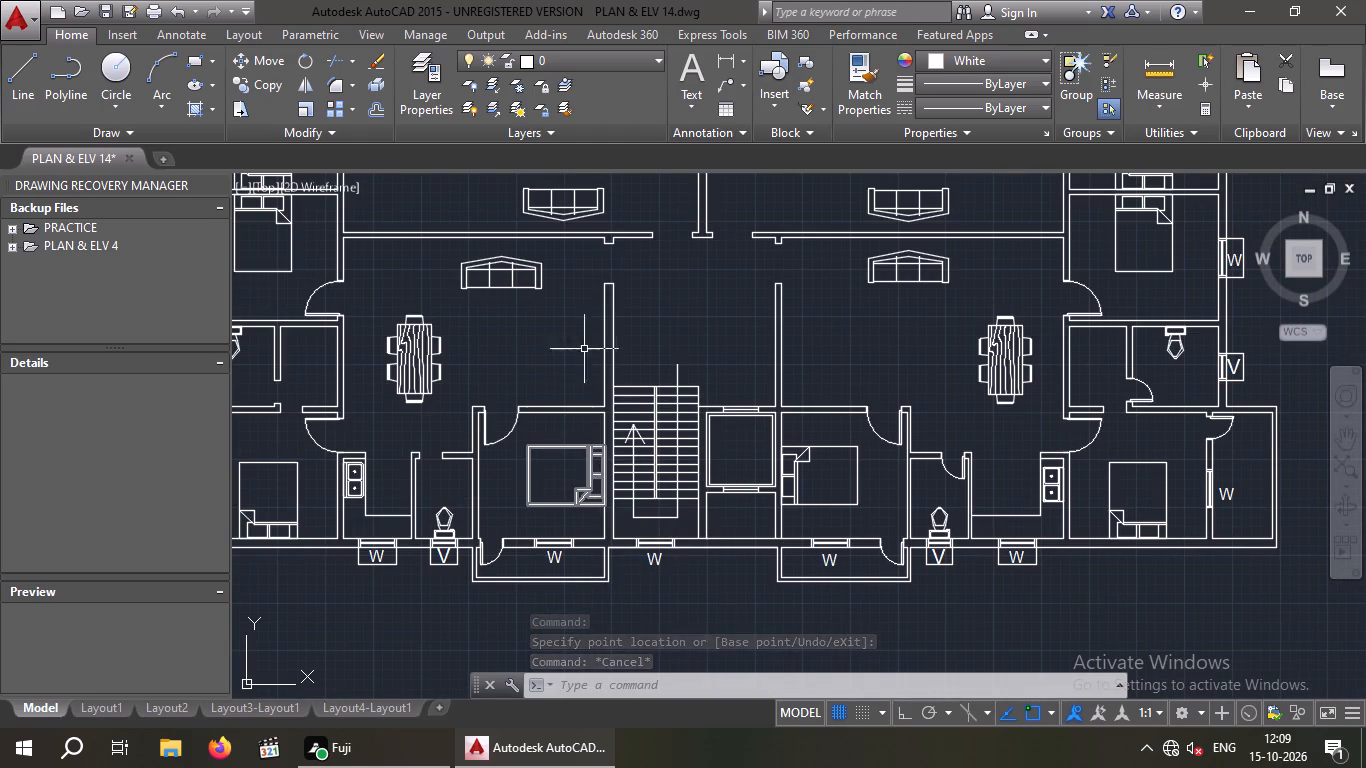
middle_click_drag(597, 336, 549, 544)
scroll(586, 447, "down", 2)
scroll(602, 353, "up", 2)
middle_click_drag(602, 371, 594, 375)
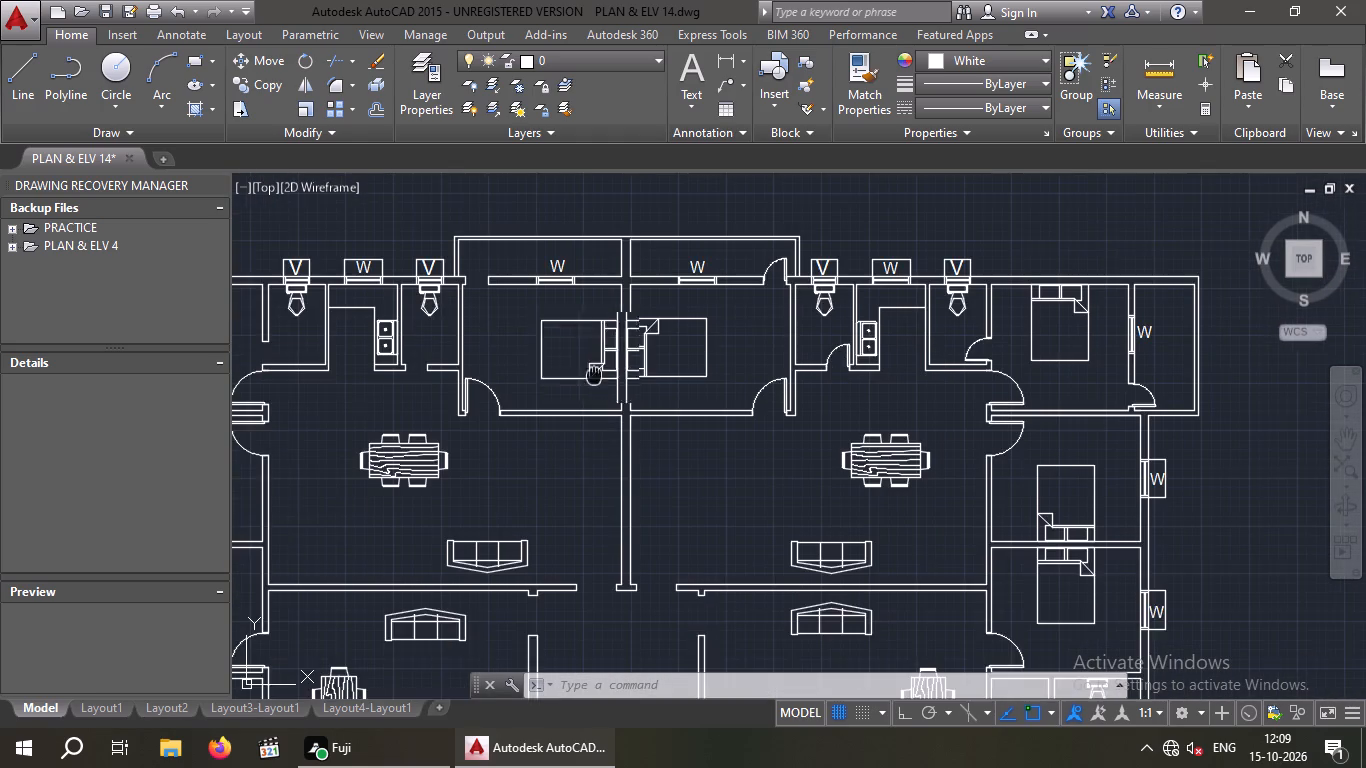
middle_click_drag(594, 375, 477, 408)
scroll(661, 303, "up", 2)
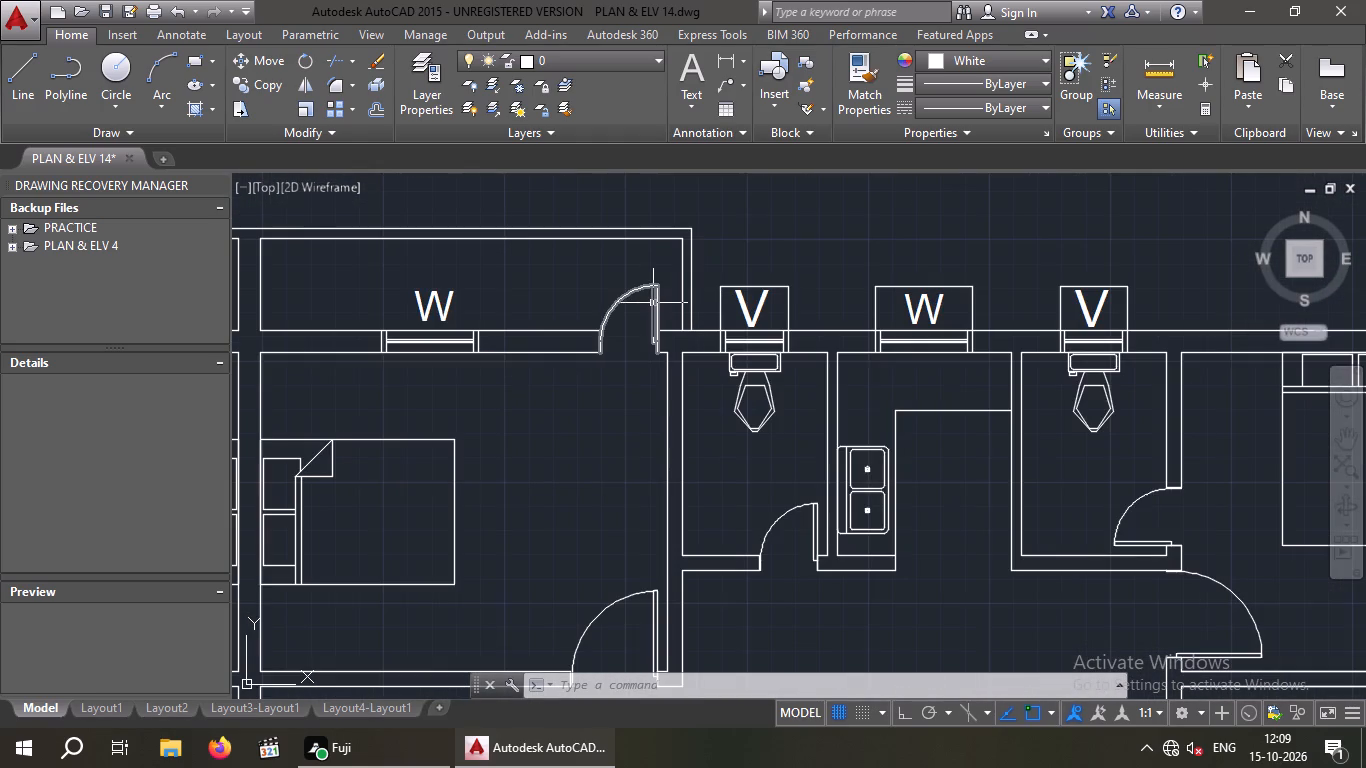
left_click(652, 303)
left_click(265, 82)
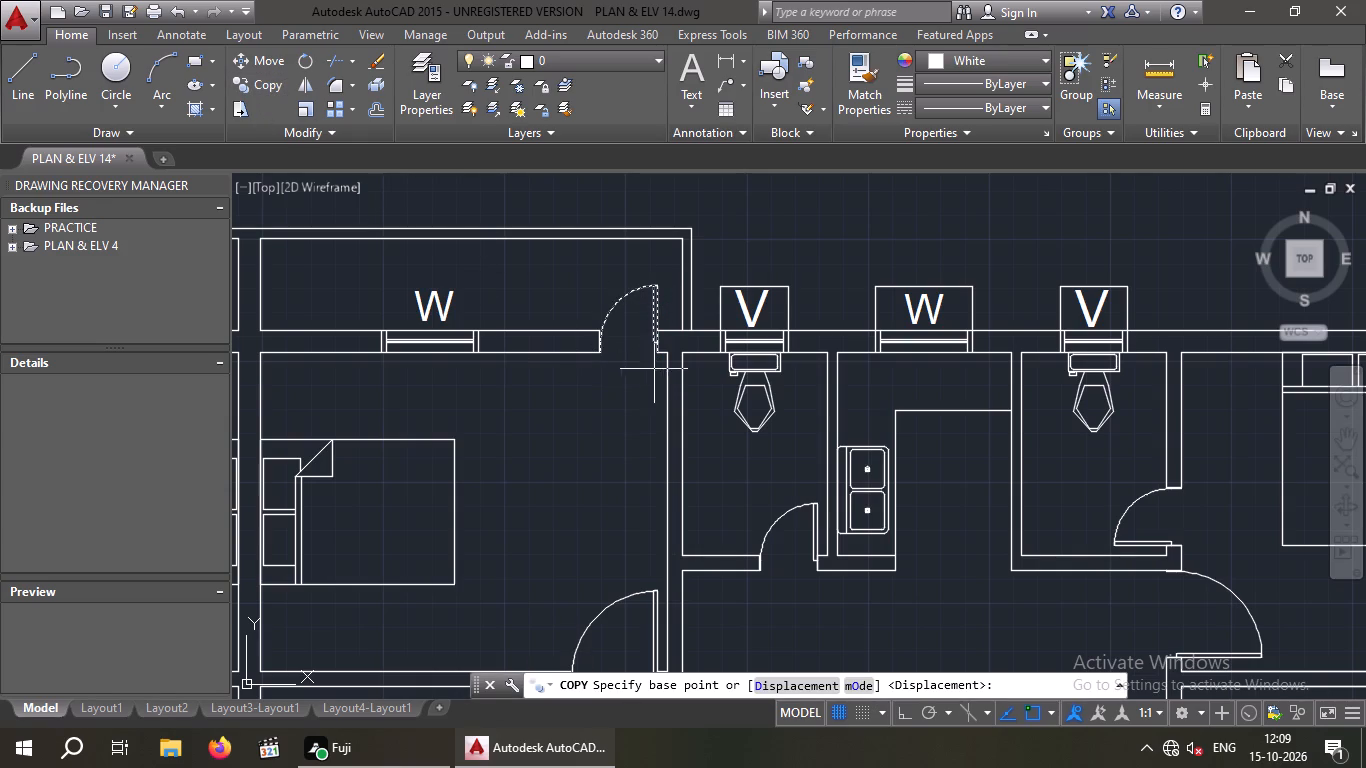
left_click(655, 353)
scroll(555, 397, "down", 3)
middle_click_drag(553, 397, 655, 401)
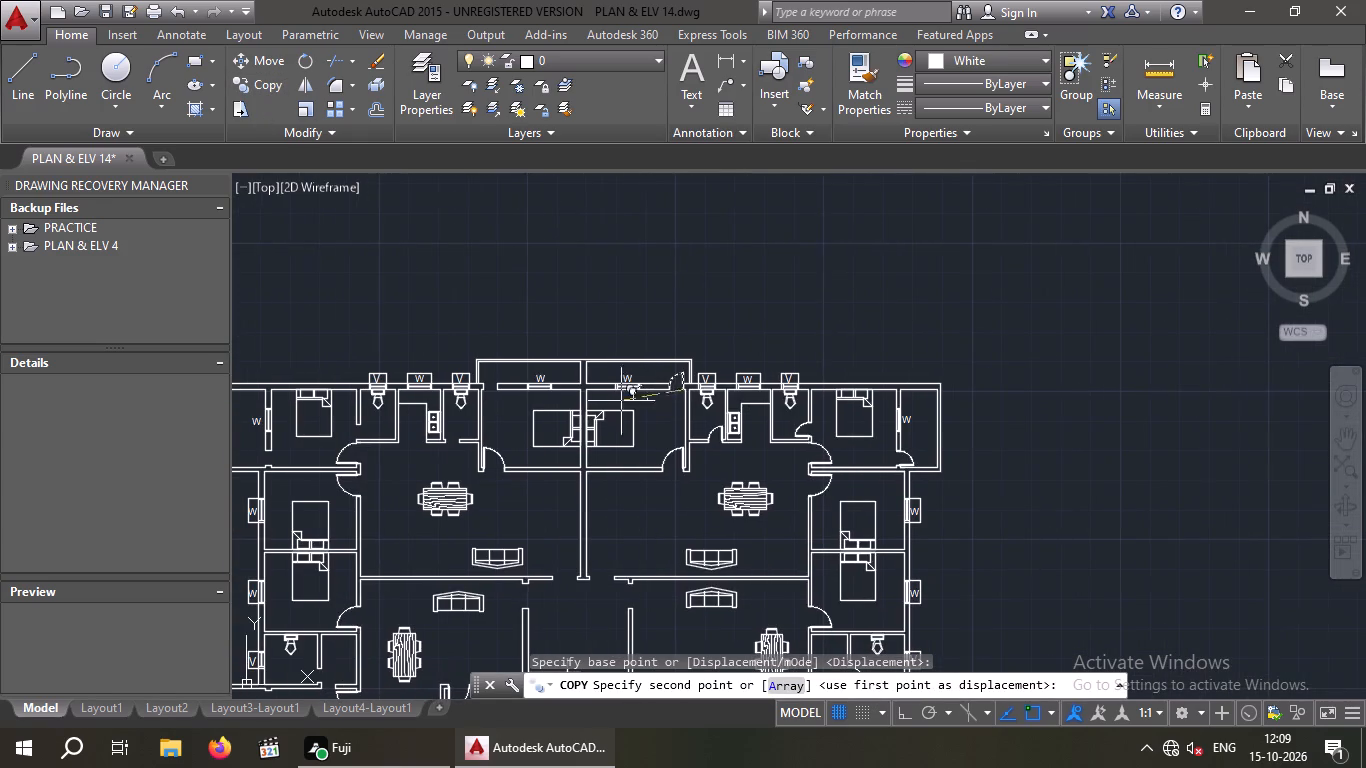
scroll(497, 397, "up", 3)
left_click(516, 440)
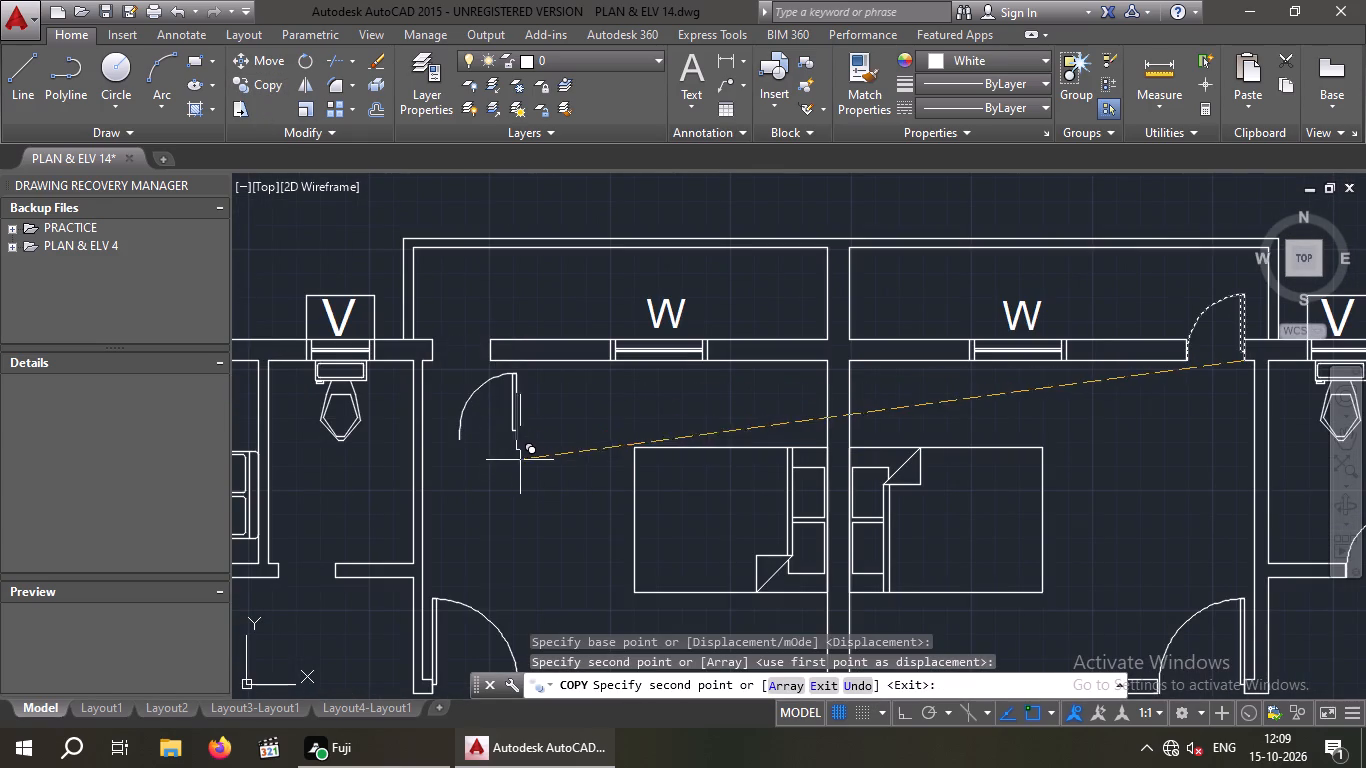
key("Escape")
Flip the copied door horizontally so its leaf stands on the west side.
left_click_drag(564, 397, 514, 416)
left_click(485, 419)
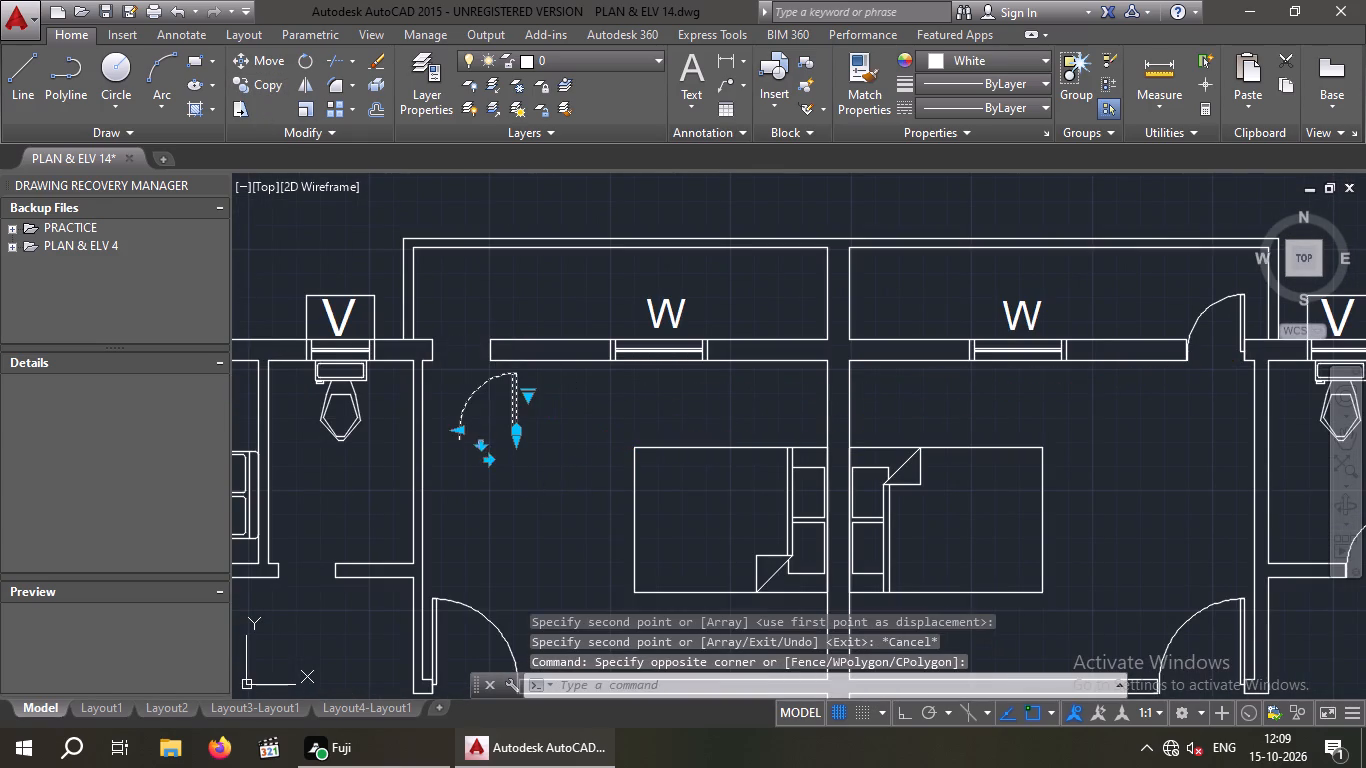
left_click(488, 460)
key("Escape")
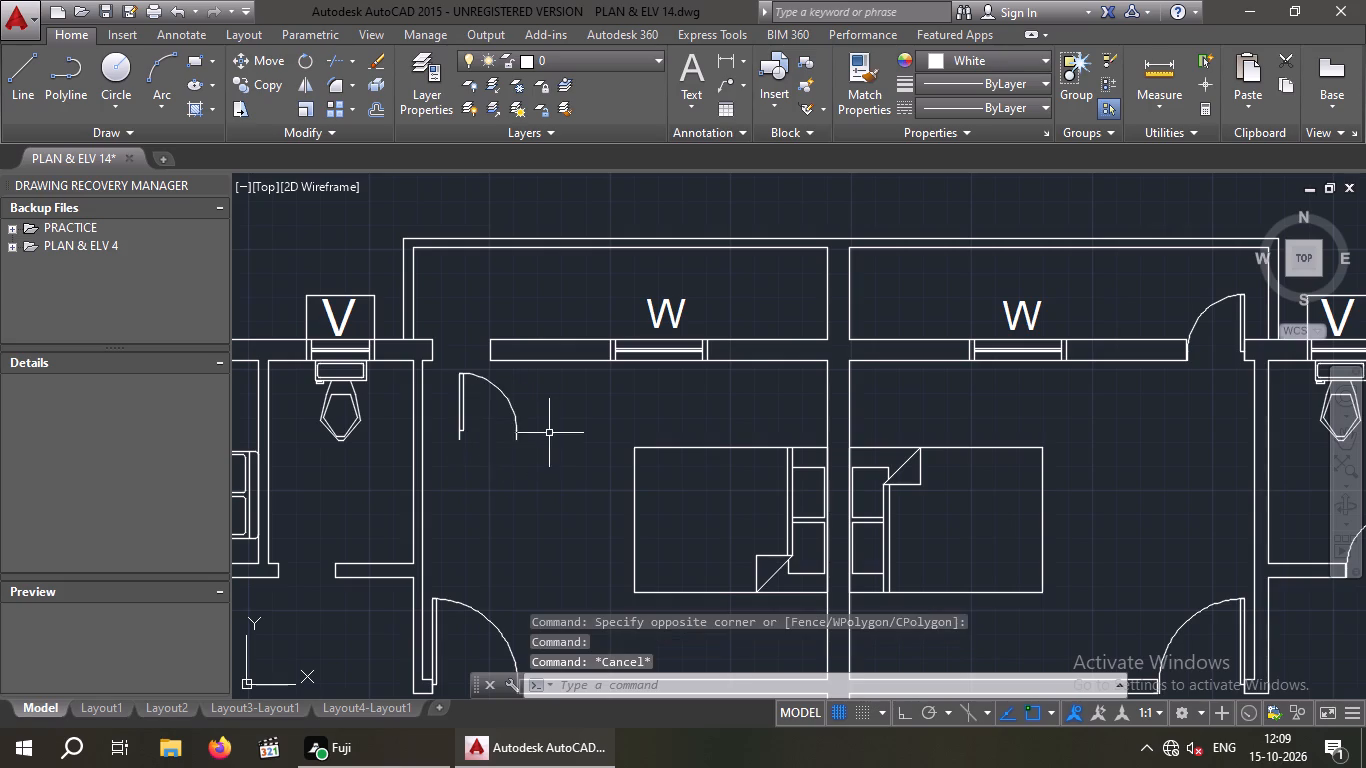
Copy the flipped door, from its frame corner, onto the inner wall corner at the west side of the northwest apartment's balcony opening.
left_click_drag(550, 410, 496, 427)
left_click(479, 433)
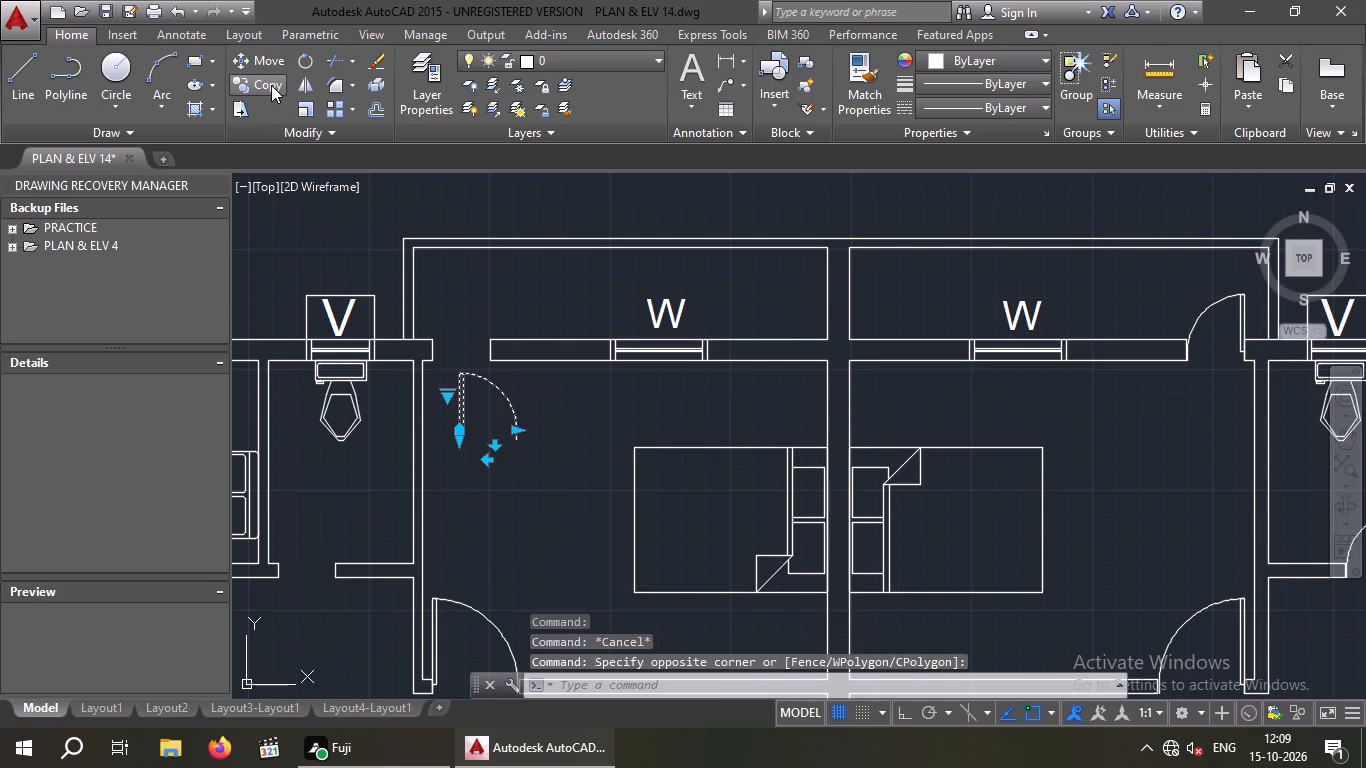
left_click(271, 85)
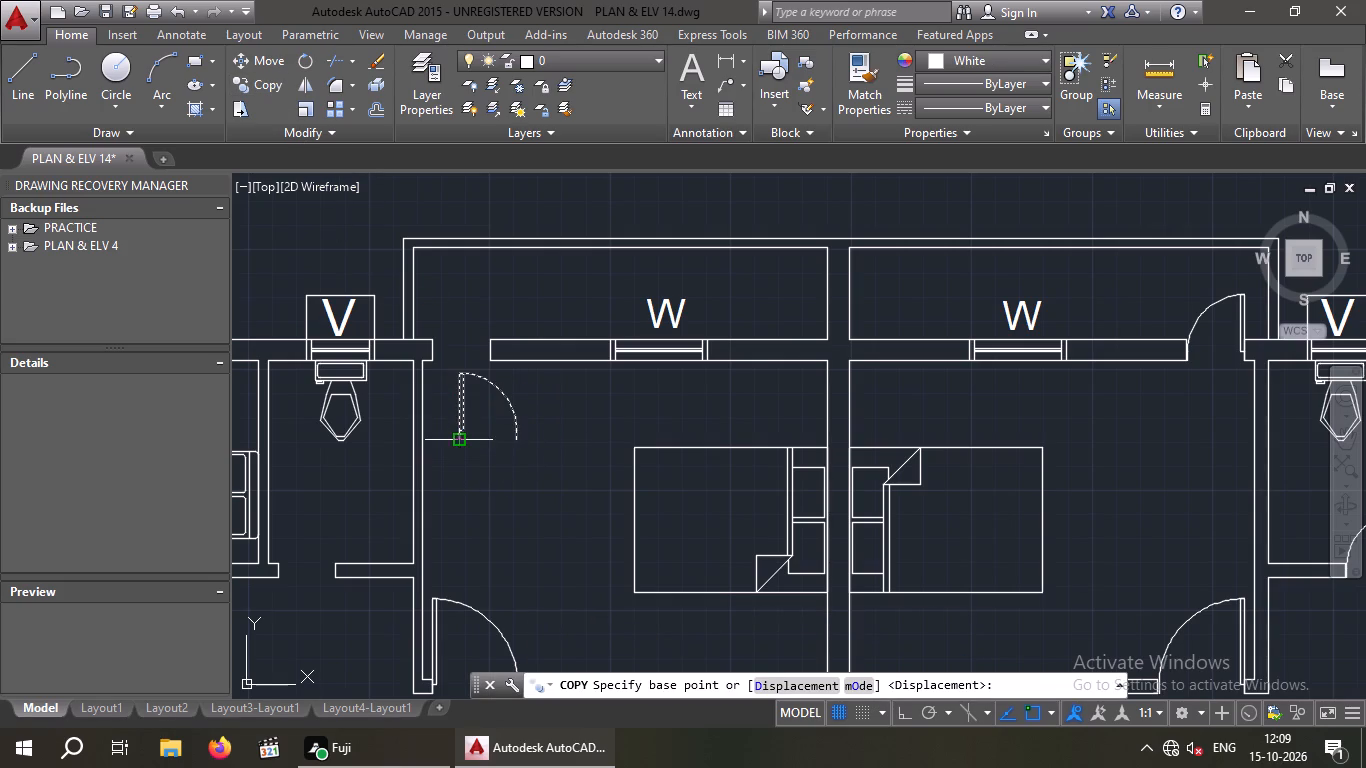
left_click(458, 440)
scroll(423, 346, "up", 3)
left_click(454, 407)
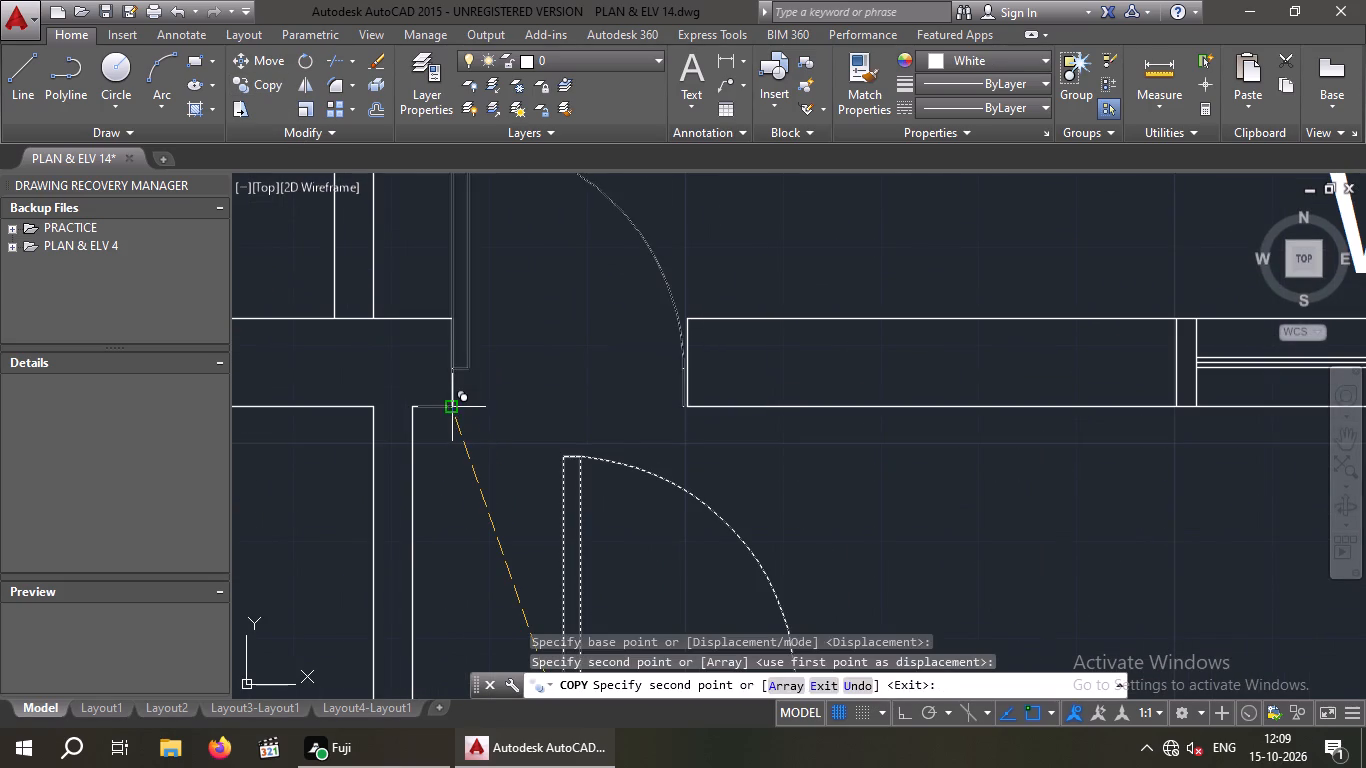
key("Escape")
Delete the leftover flipped door standing inside the northwest balcony bedroom.
scroll(498, 385, "down", 4)
middle_click_drag(547, 450, 536, 424)
scroll(545, 407, "up", 2)
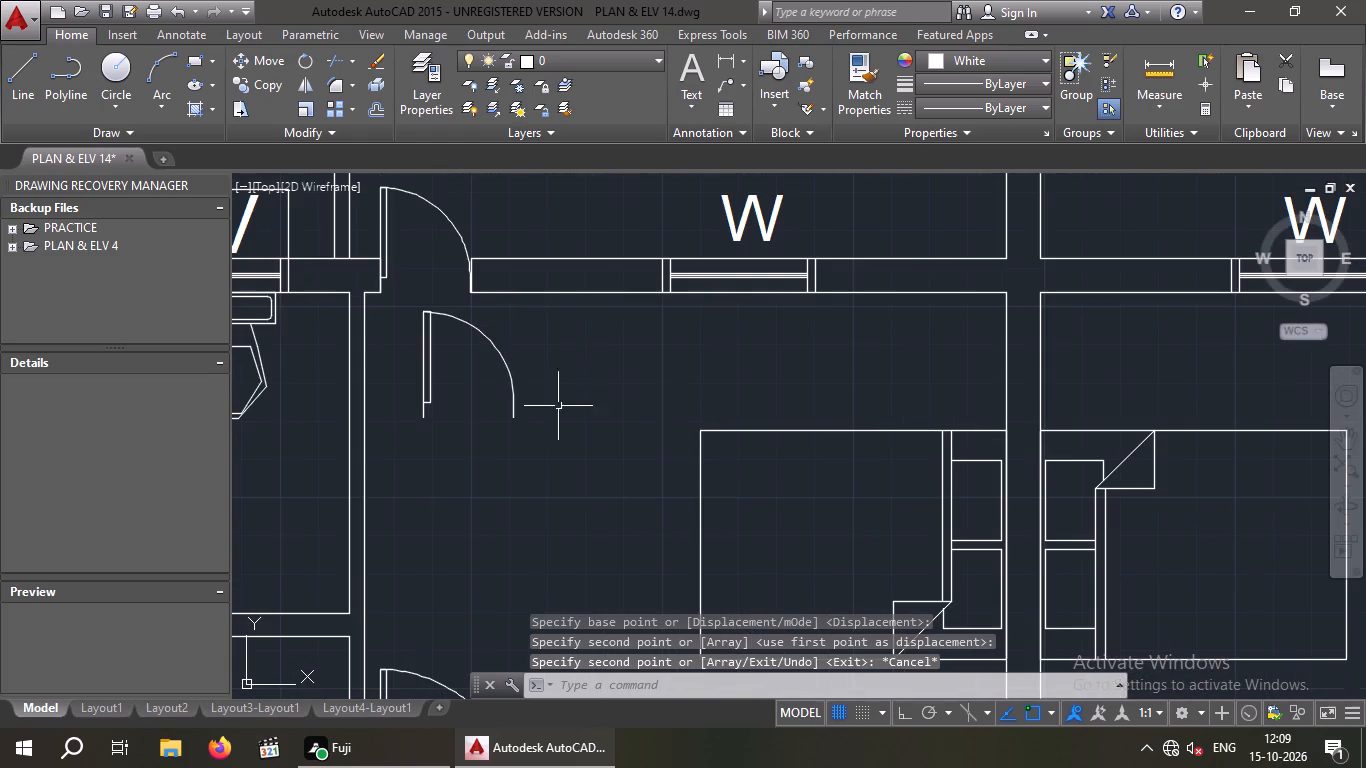
left_click_drag(577, 362, 467, 400)
left_click(464, 400)
key("Delete")
Copy the southwest apartment's balcony door into the opening of the toilet beside that bedroom, placing its frame corner on the opening's northwest corner.
scroll(525, 433, "down", 3)
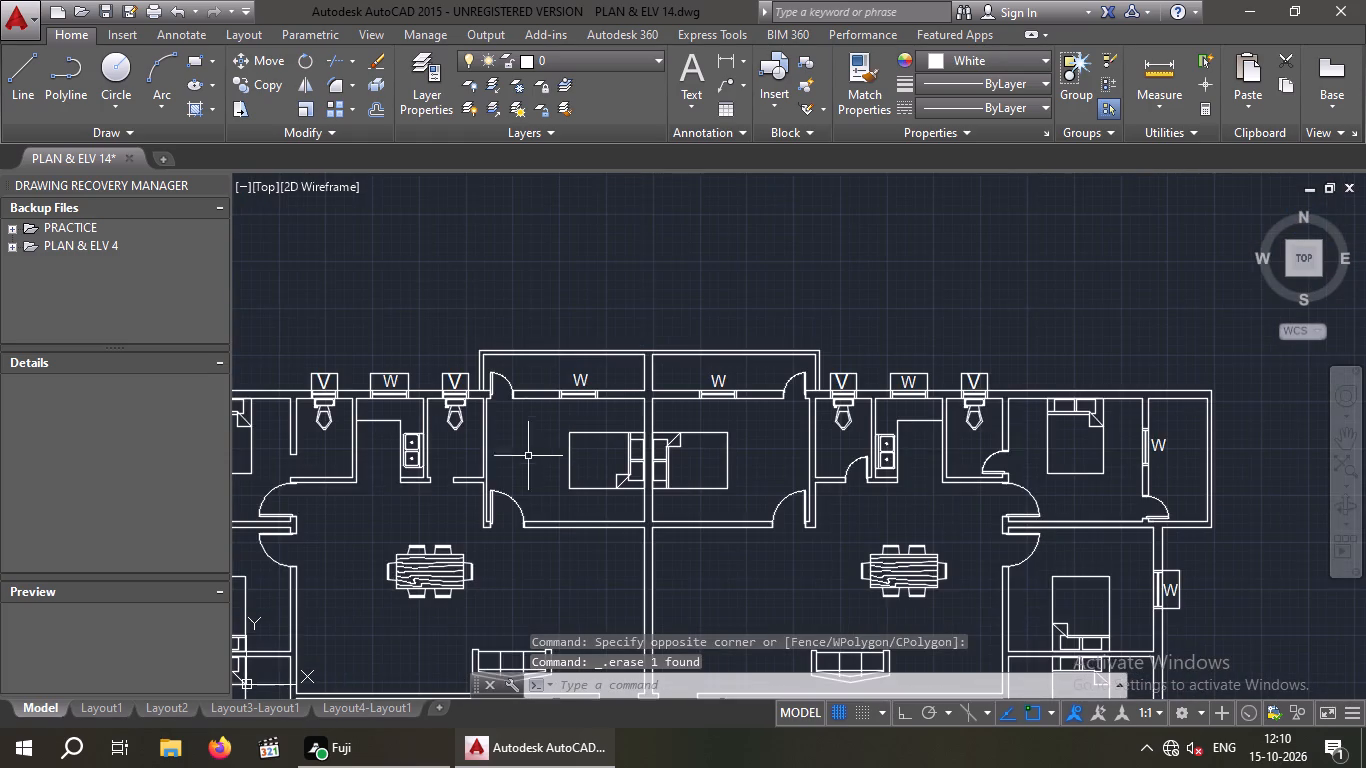
middle_click_drag(527, 461, 537, 367)
middle_click_drag(611, 544, 636, 419)
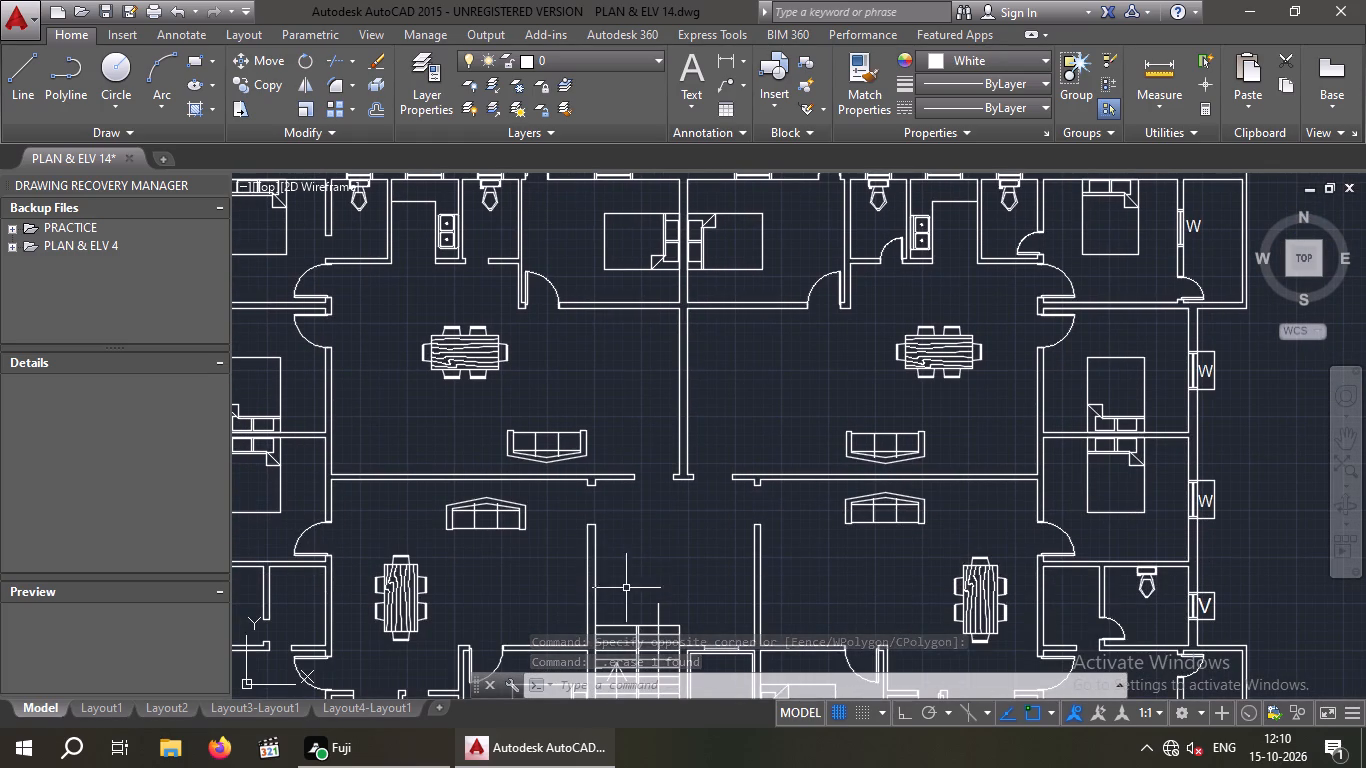
middle_click_drag(629, 568, 609, 460)
scroll(612, 441, "down", 1)
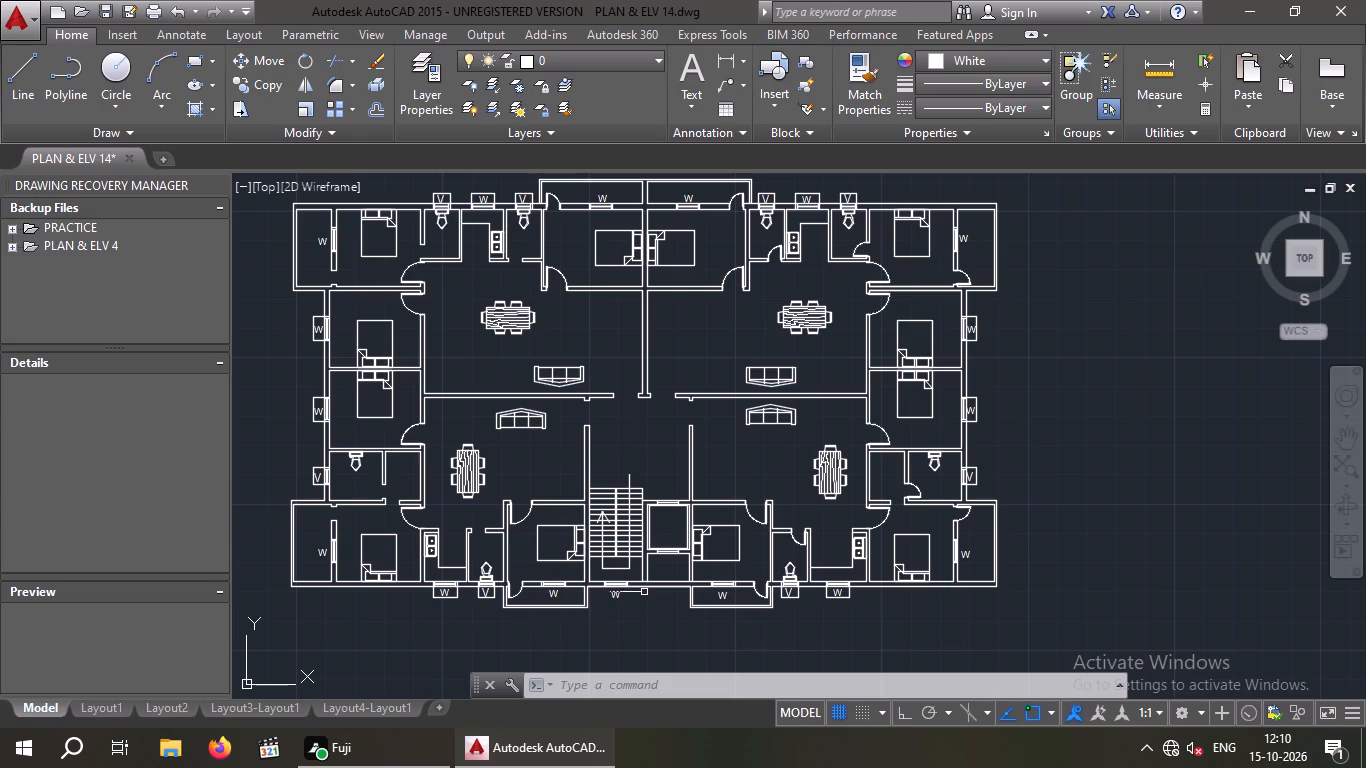
middle_click_drag(580, 589, 585, 653)
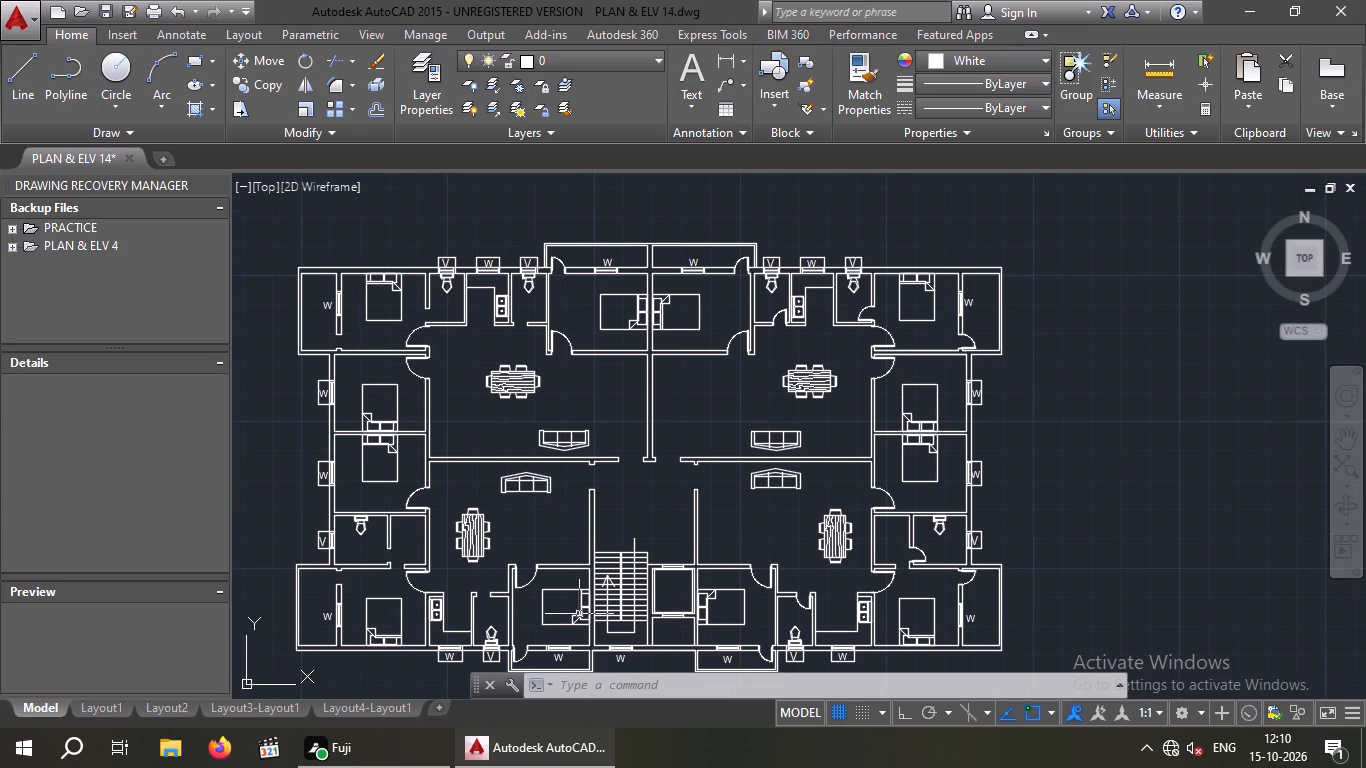
scroll(512, 608, "up", 2)
scroll(568, 548, "down", 2)
middle_click_drag(558, 554, 542, 499)
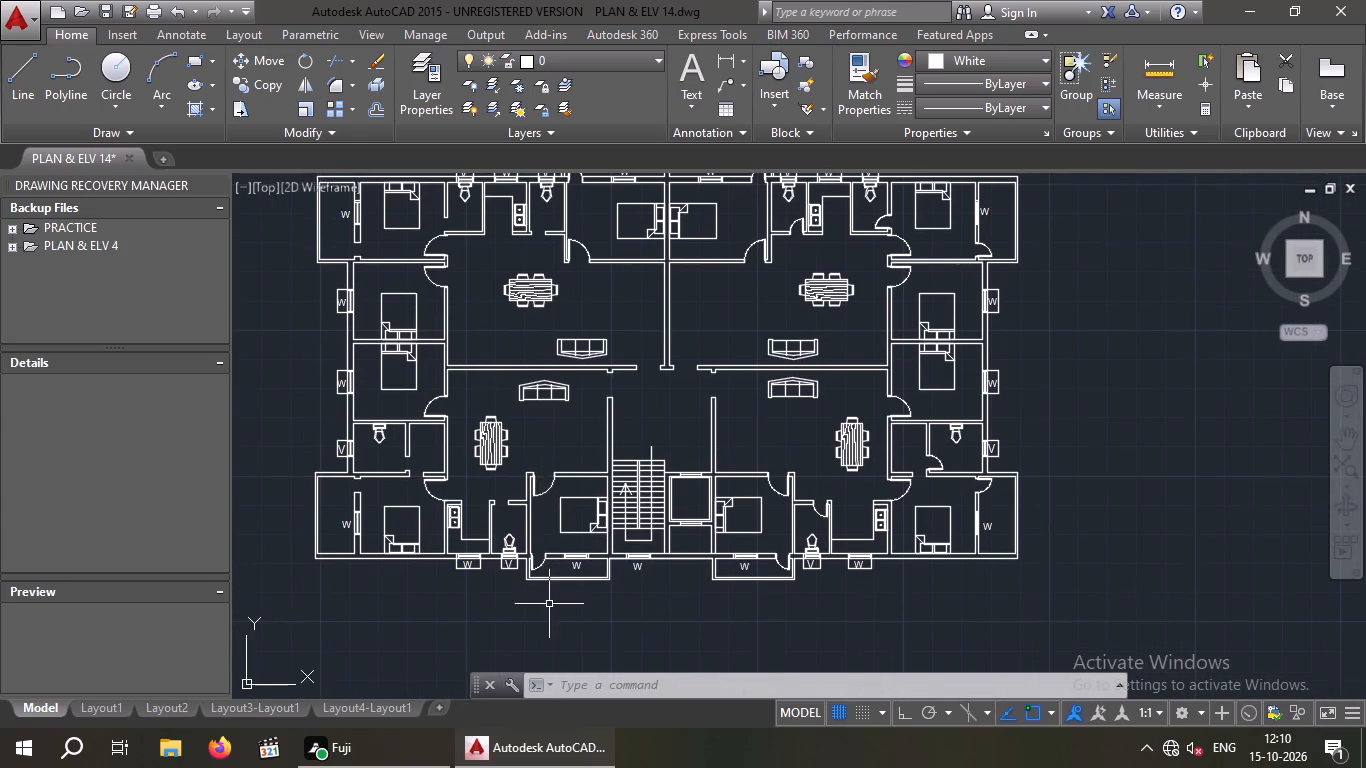
scroll(549, 596, "up", 3)
left_click_drag(541, 506, 513, 515)
left_click(474, 491)
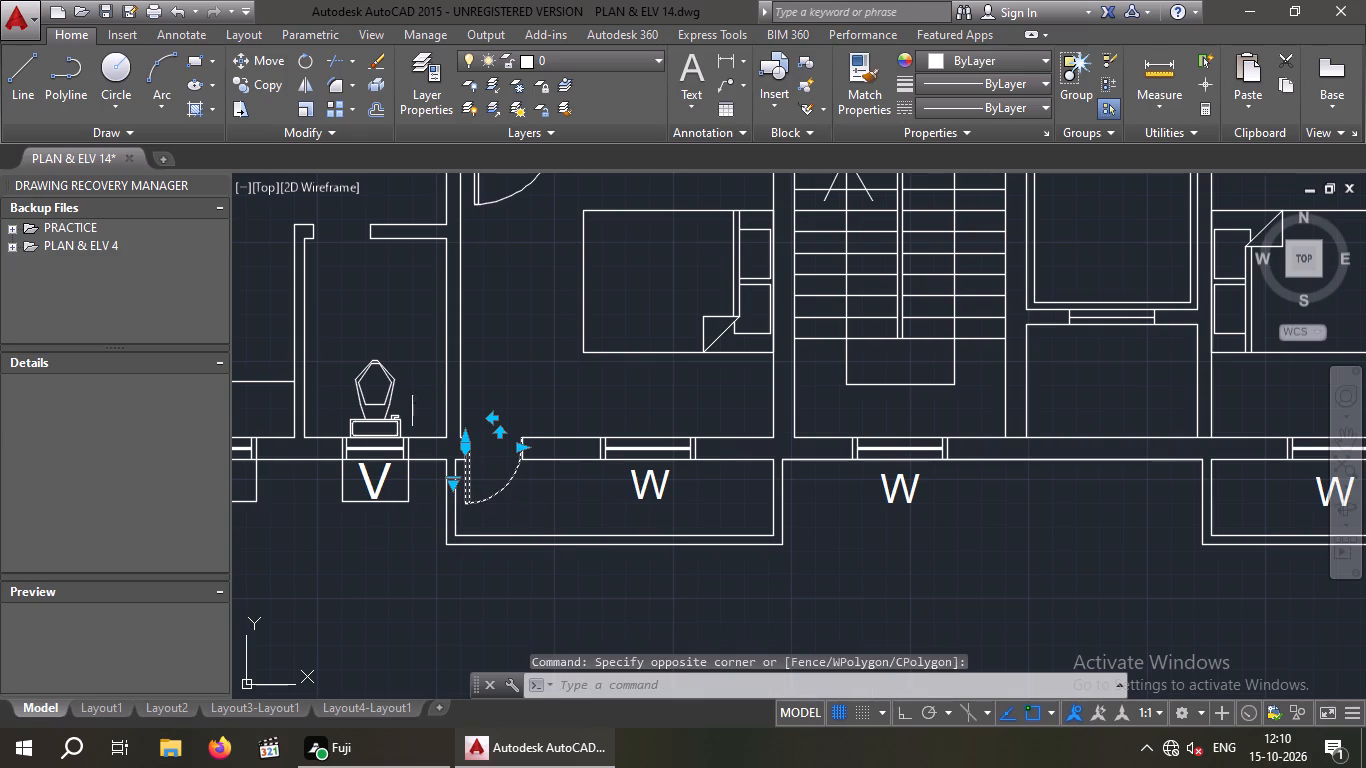
left_click(269, 88)
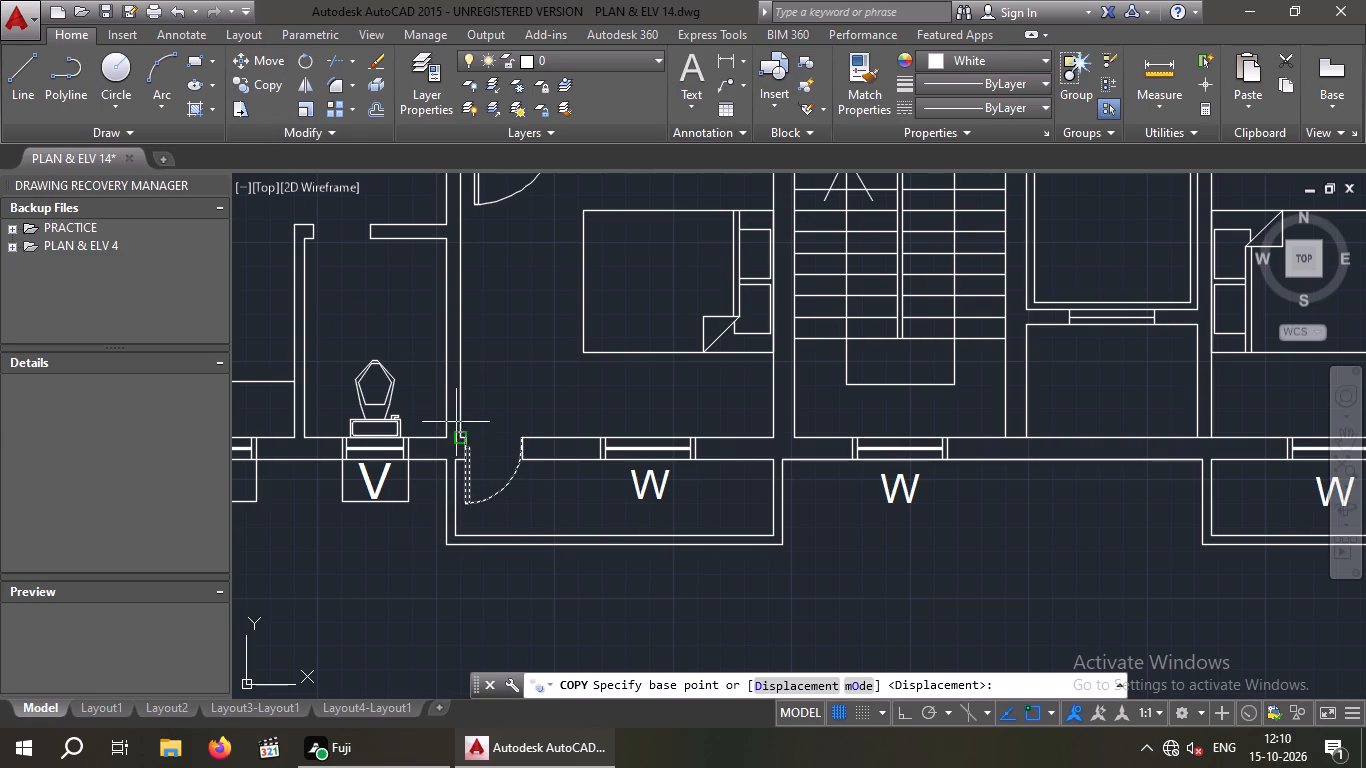
left_click(468, 434)
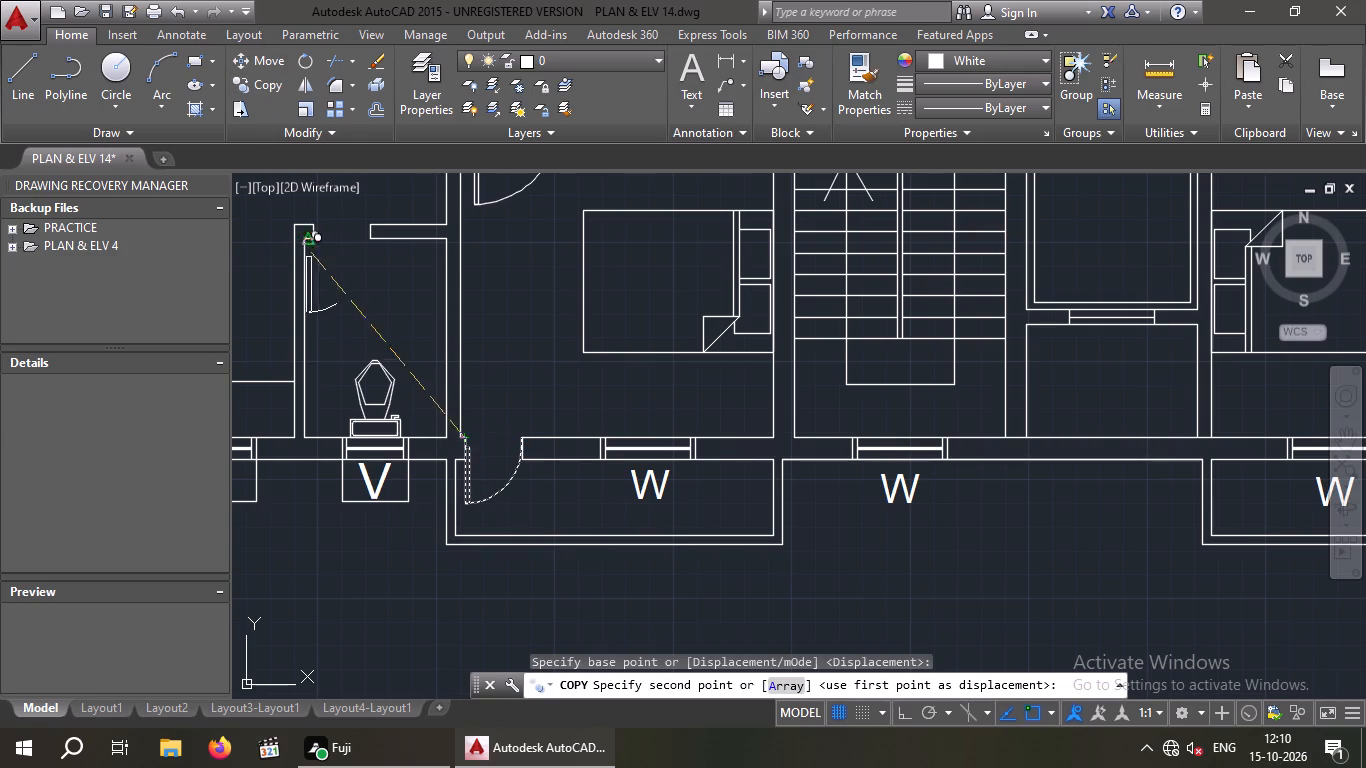
scroll(317, 236, "up", 2)
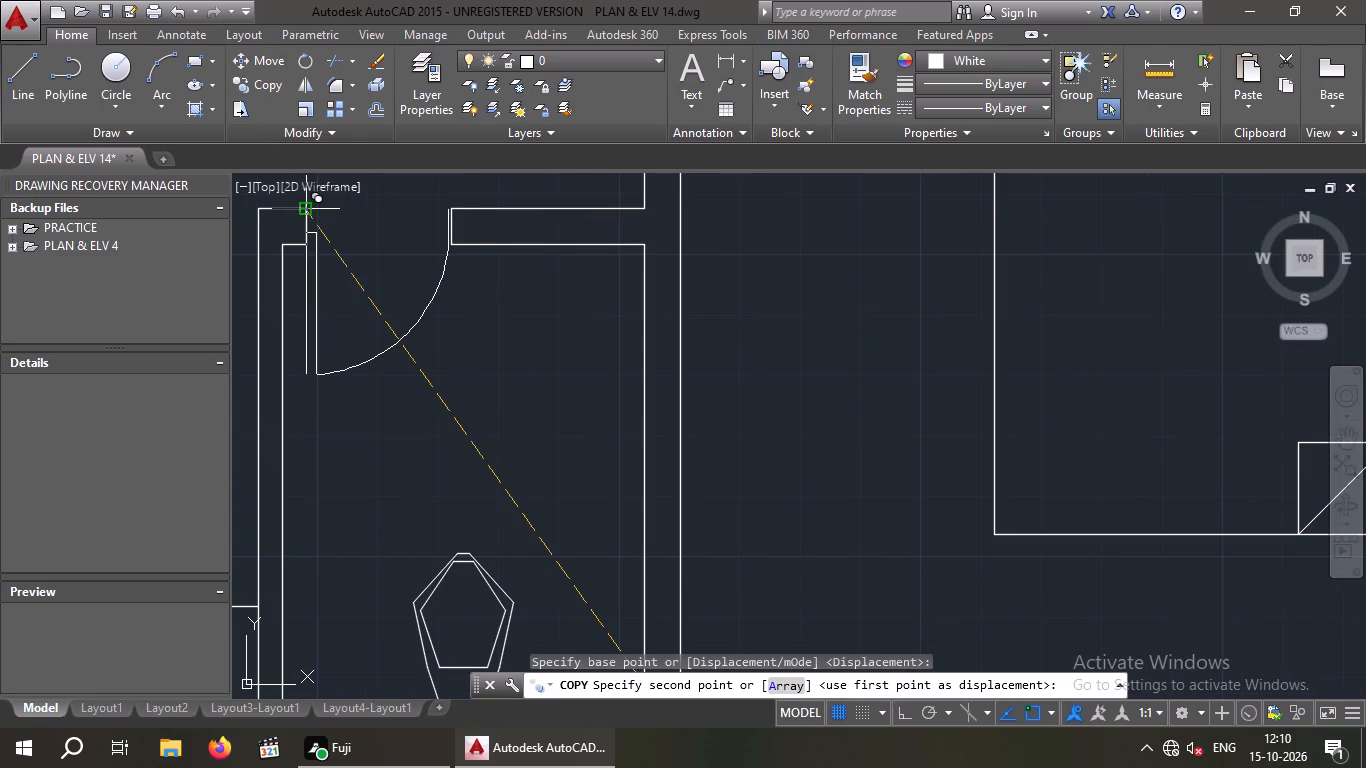
left_click_drag(306, 210, 310, 223)
scroll(355, 283, "down", 2)
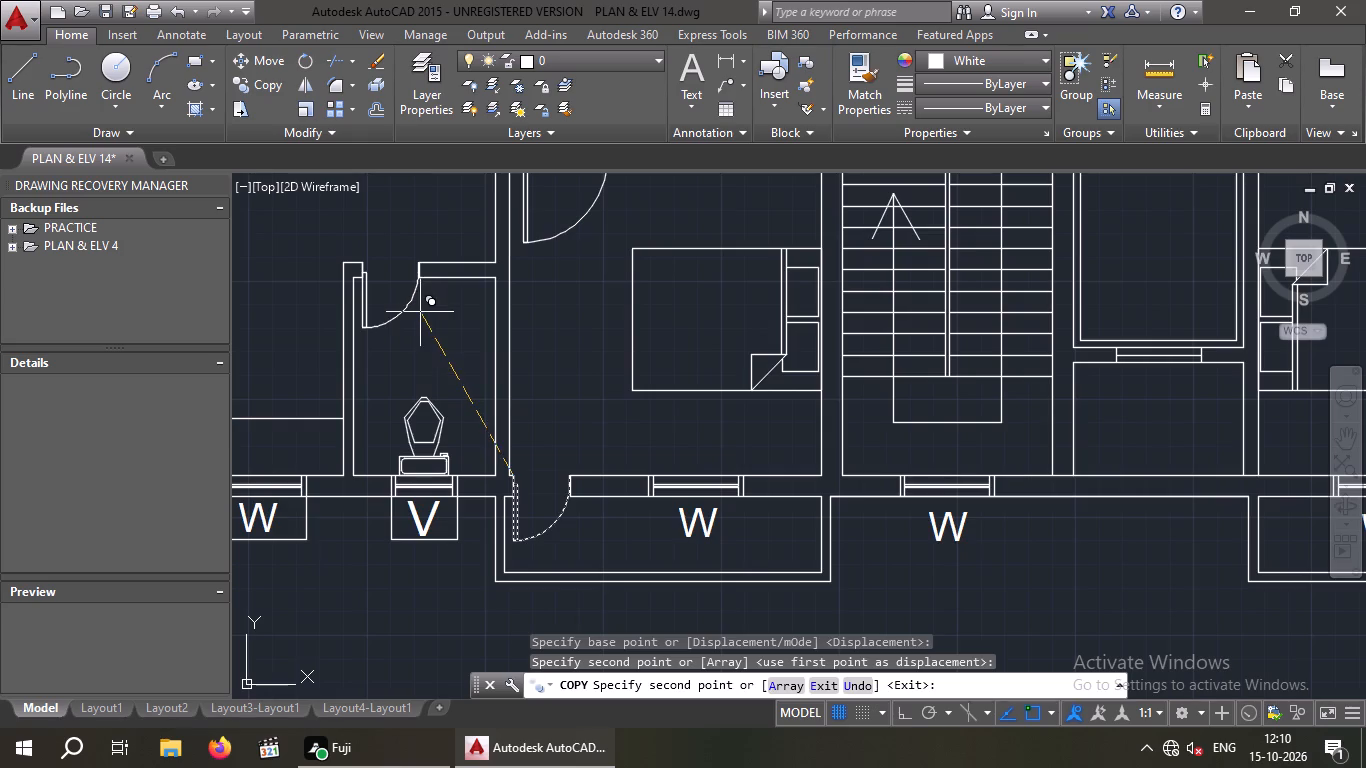
key("Escape")
Copy the northwest apartment's balcony door into the opening of the toilet beside that bedroom, placing its frame corner on the opening's southwest corner.
scroll(422, 310, "down", 2)
middle_click_drag(416, 325, 400, 466)
scroll(422, 409, "down", 1)
middle_click_drag(421, 429, 427, 476)
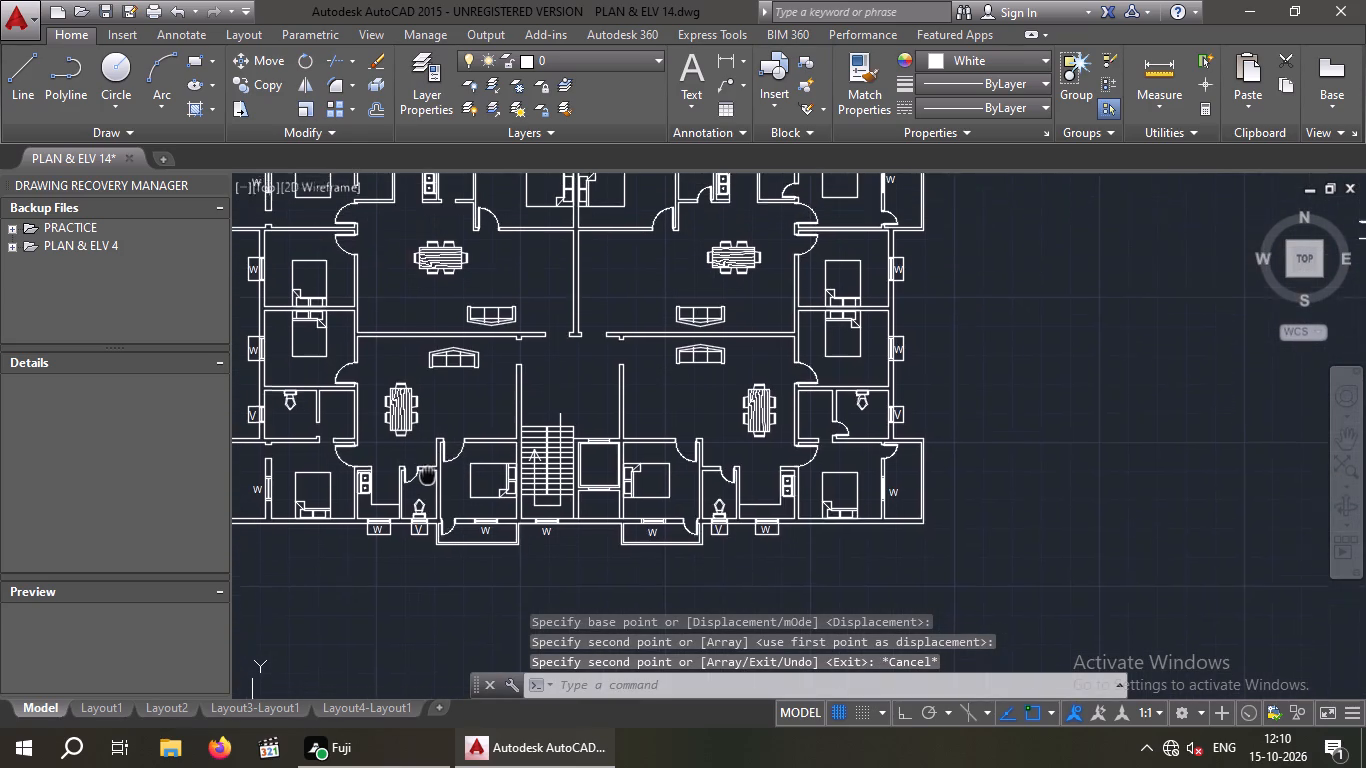
middle_click_drag(427, 476, 427, 500)
middle_click_drag(442, 360, 433, 472)
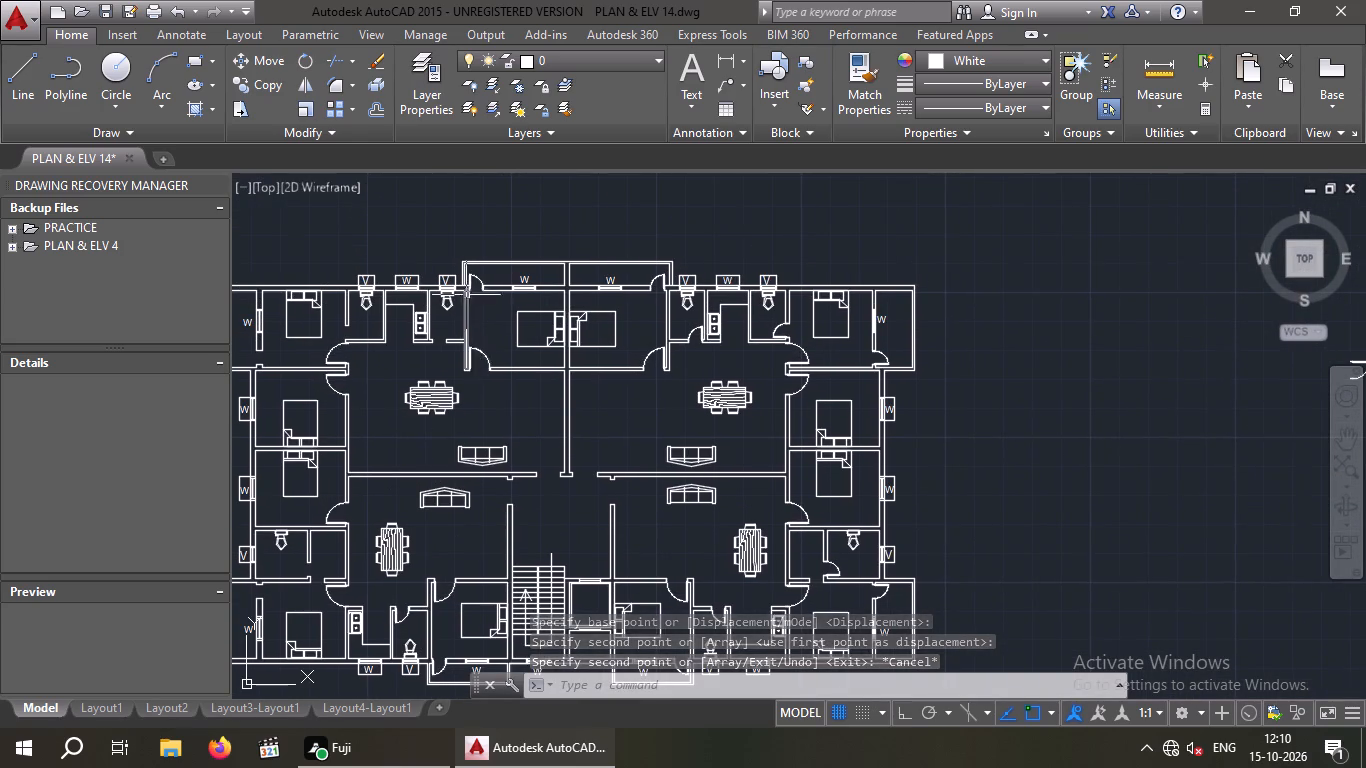
scroll(469, 284, "up", 3)
scroll(475, 294, "down", 2)
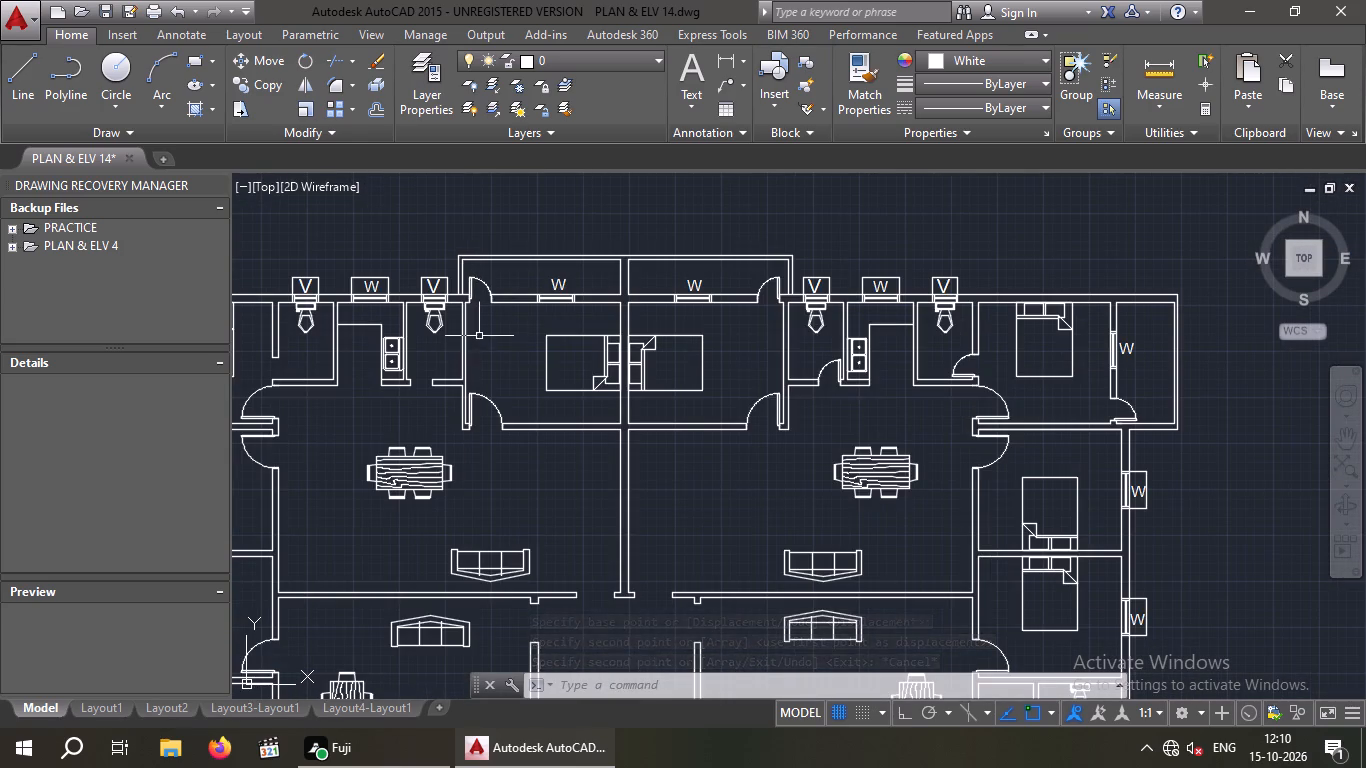
scroll(477, 326, "down", 1)
scroll(478, 306, "up", 3)
left_click_drag(495, 279, 483, 298)
left_click(483, 298)
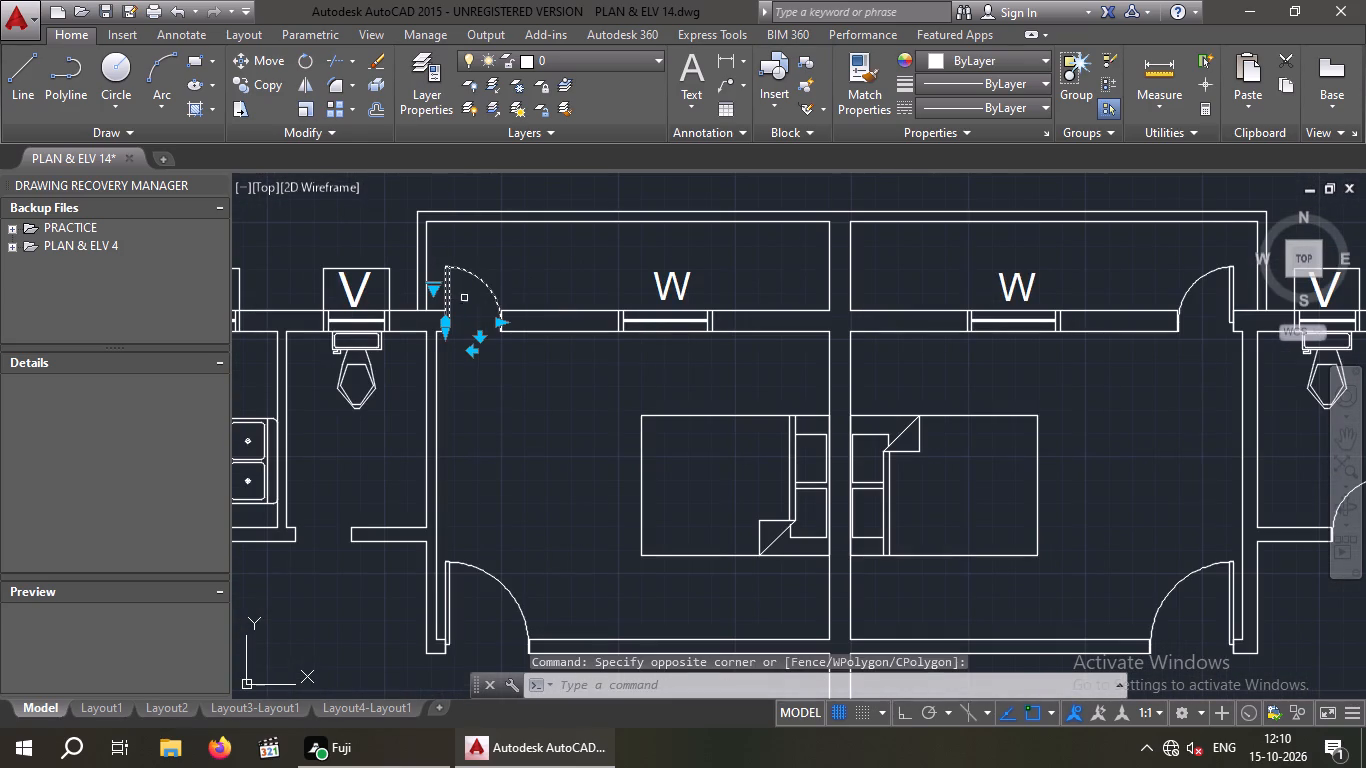
left_click(268, 85)
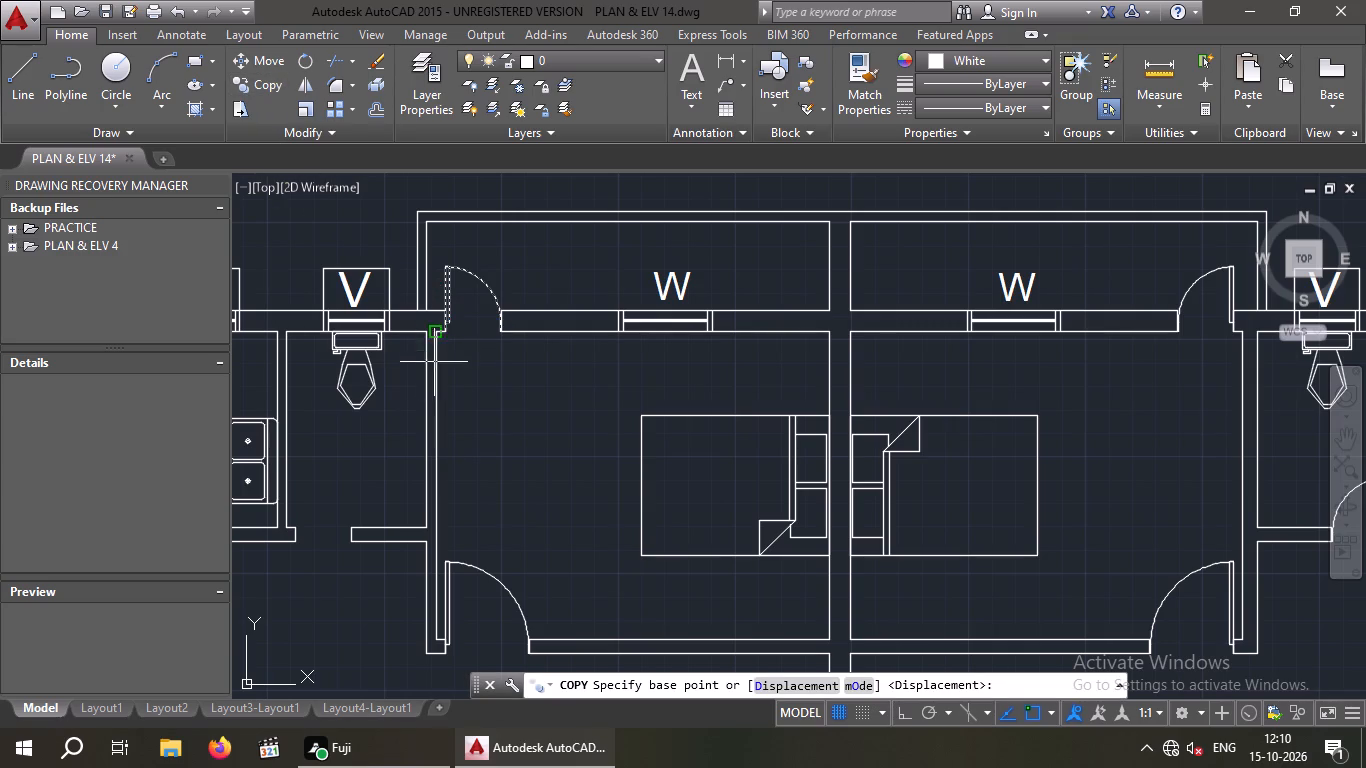
left_click_drag(450, 334, 445, 356)
scroll(308, 548, "up", 2)
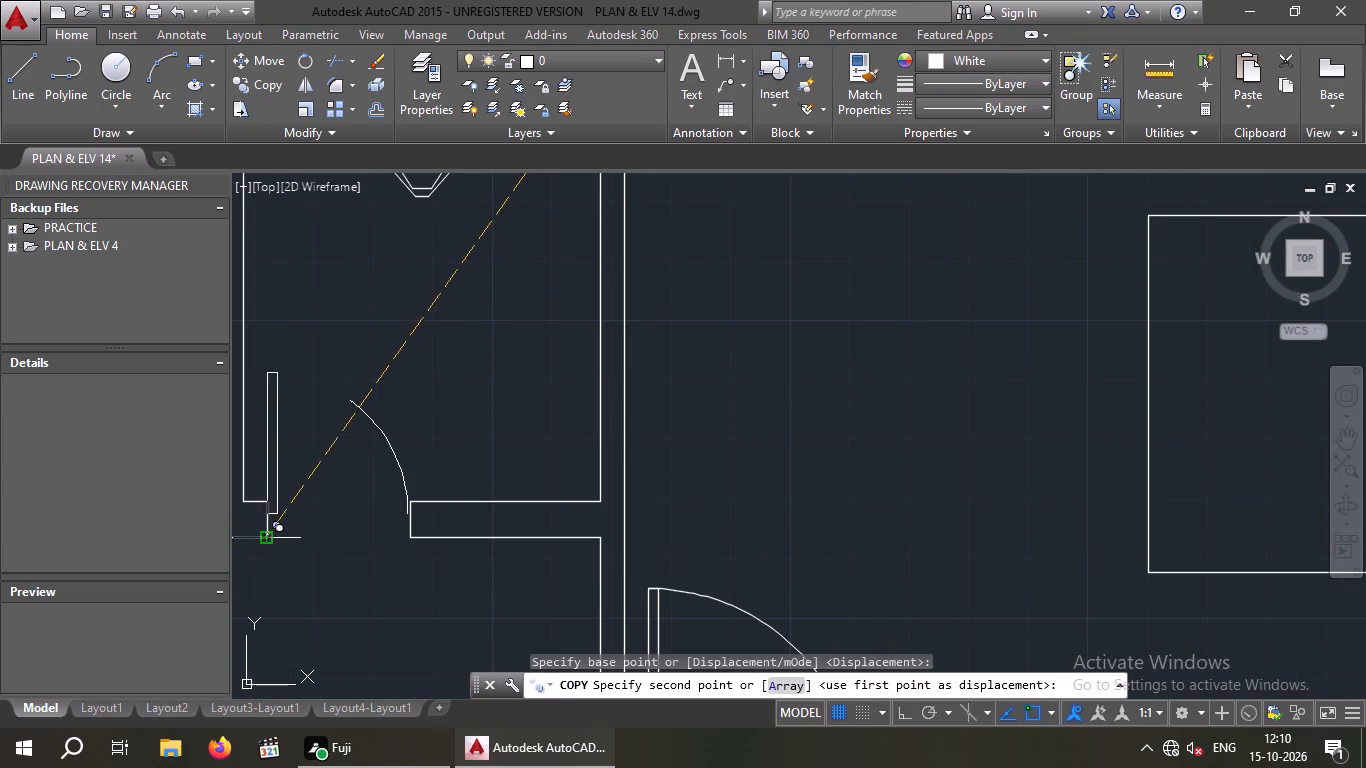
scroll(262, 539, "up", 4)
middle_click_drag(376, 542, 451, 530)
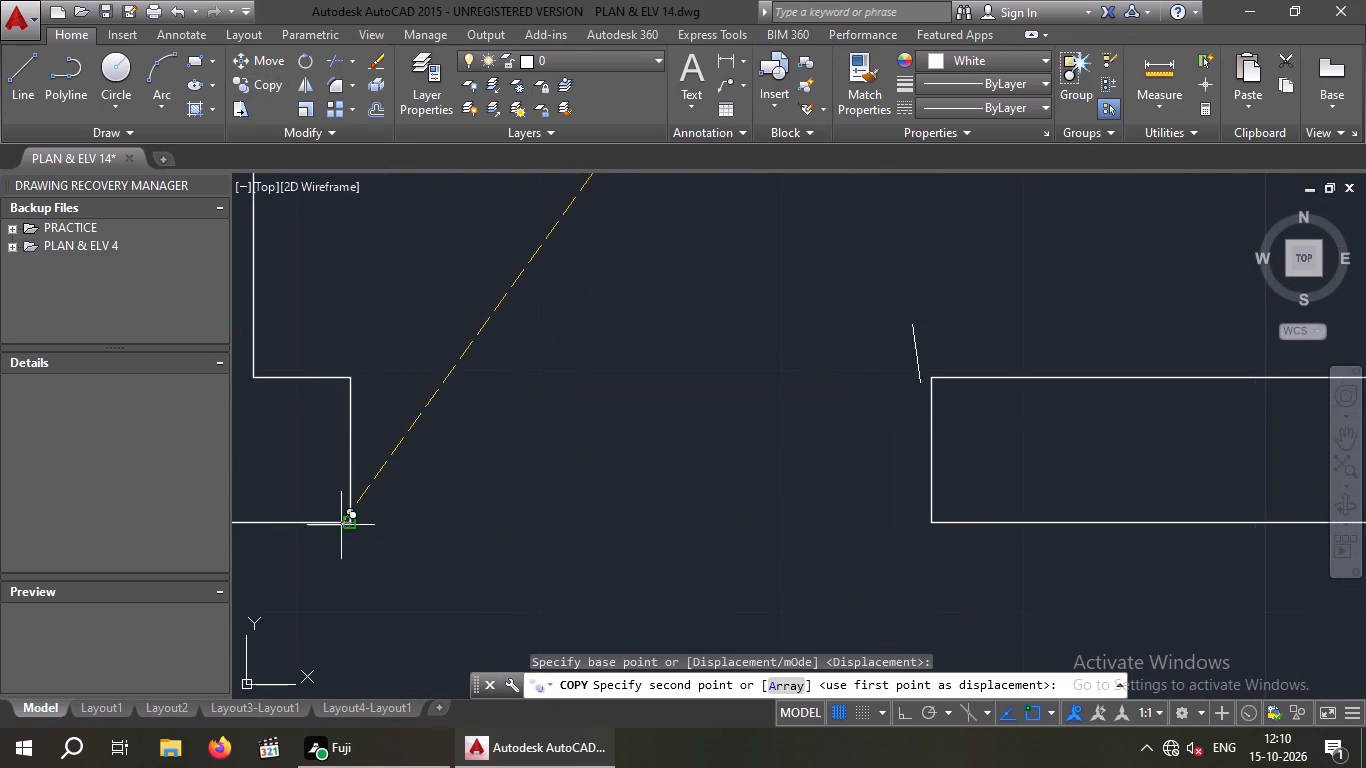
left_click(347, 526)
key("Escape")
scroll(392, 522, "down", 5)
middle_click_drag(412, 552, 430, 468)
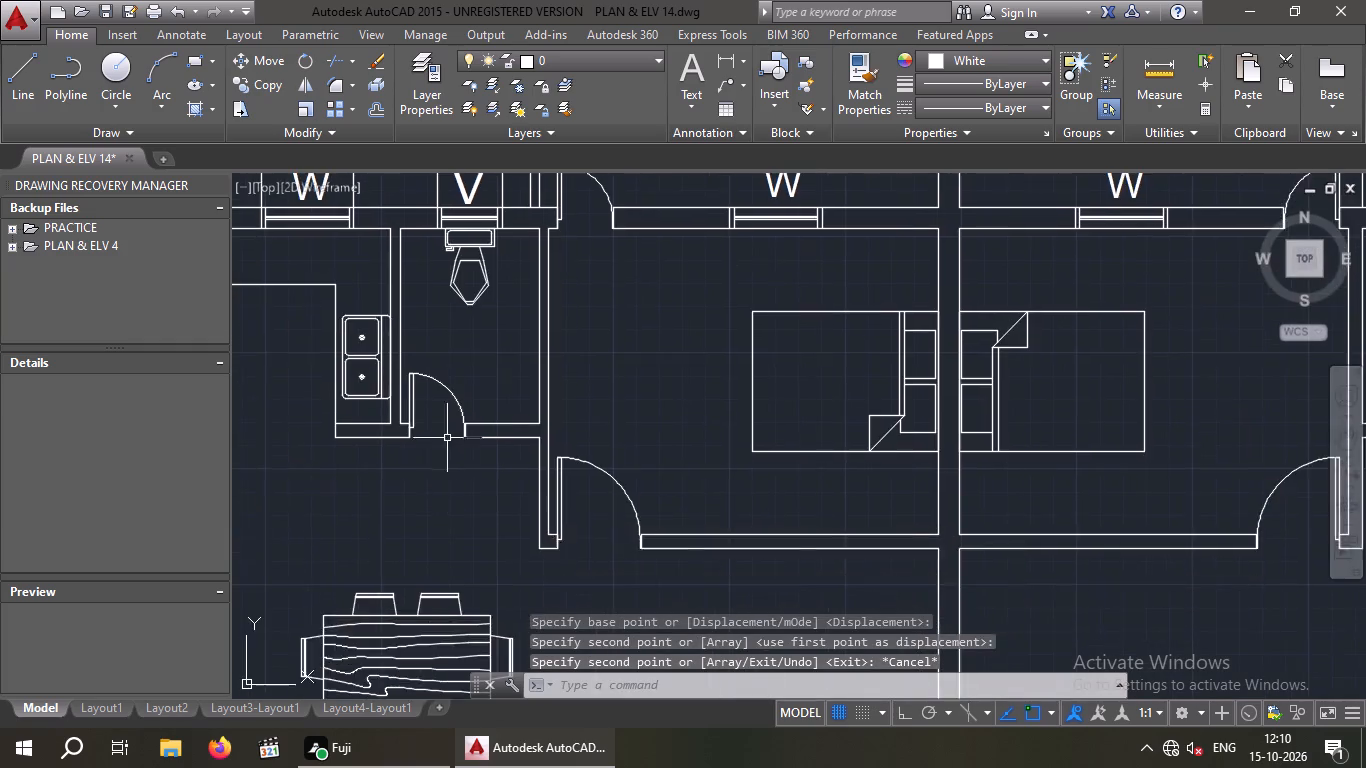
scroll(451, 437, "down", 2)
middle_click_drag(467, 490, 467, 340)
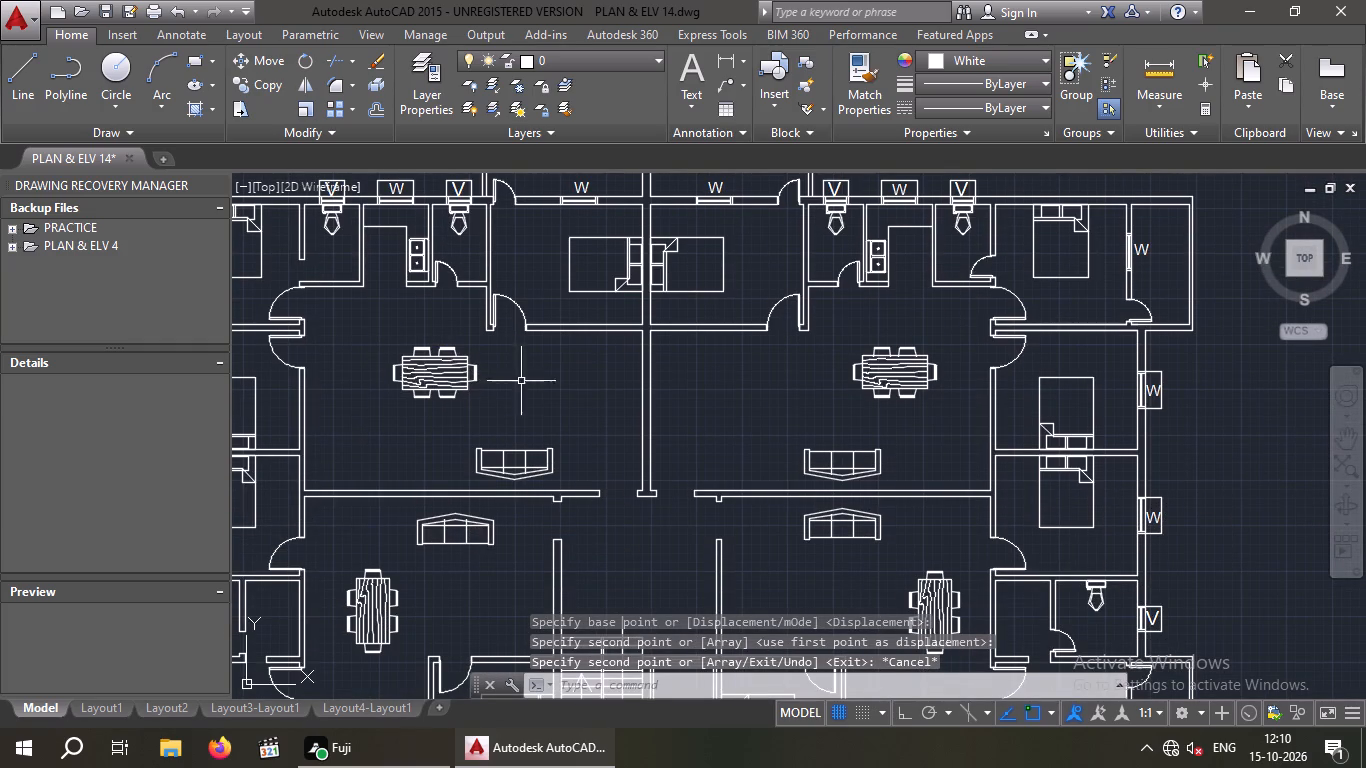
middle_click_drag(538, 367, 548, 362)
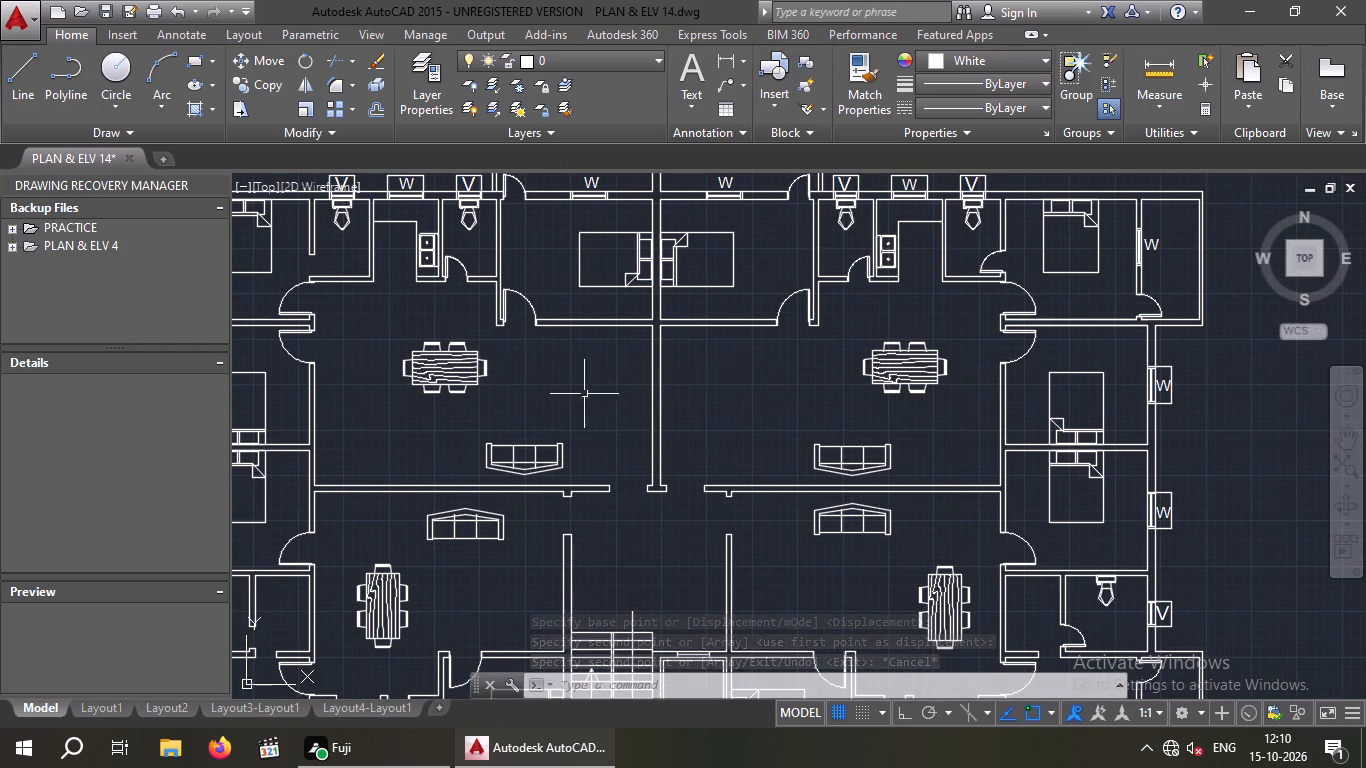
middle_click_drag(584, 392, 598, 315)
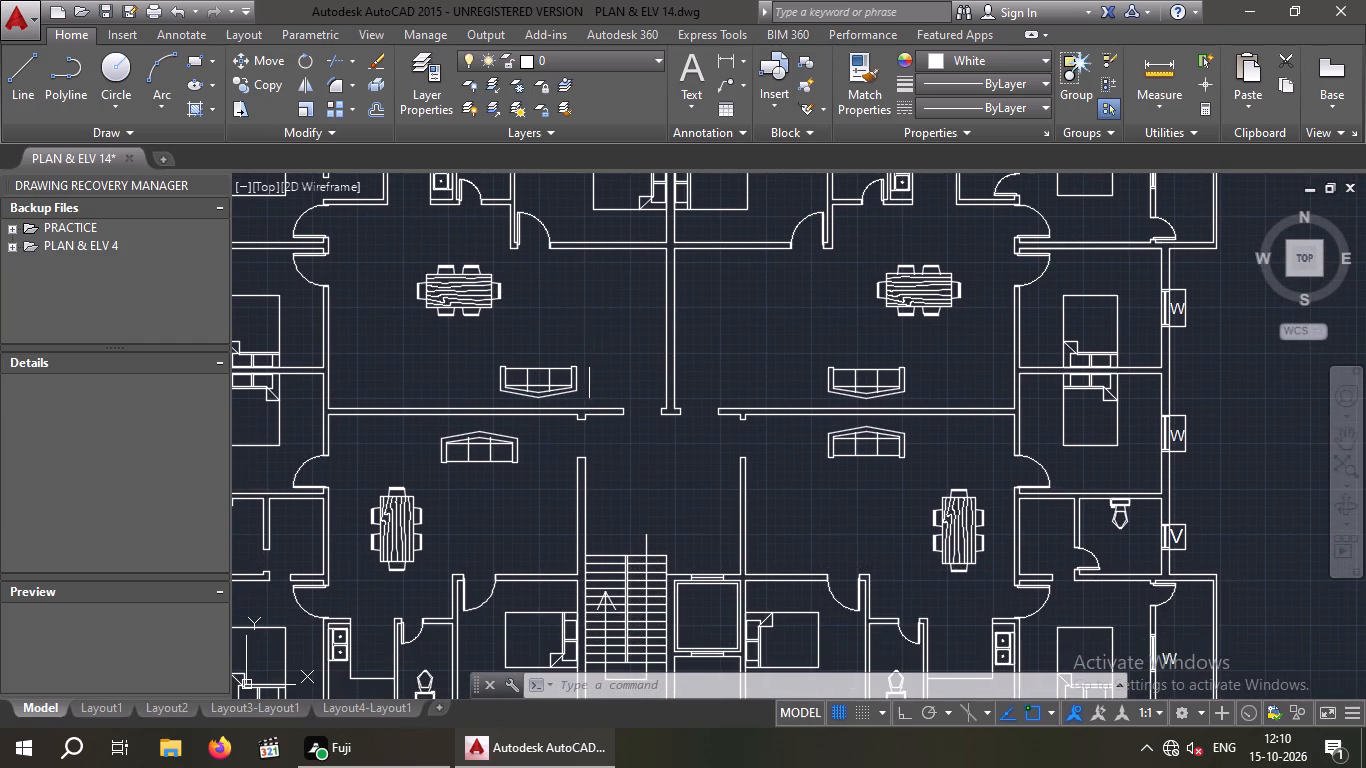
Copy the northeast apartment's balcony door into the northwest apartment's doorless west toilet opening, placing its frame corner on the opening's southwest corner.
scroll(598, 352, "down", 1)
middle_click_drag(597, 353, 553, 422)
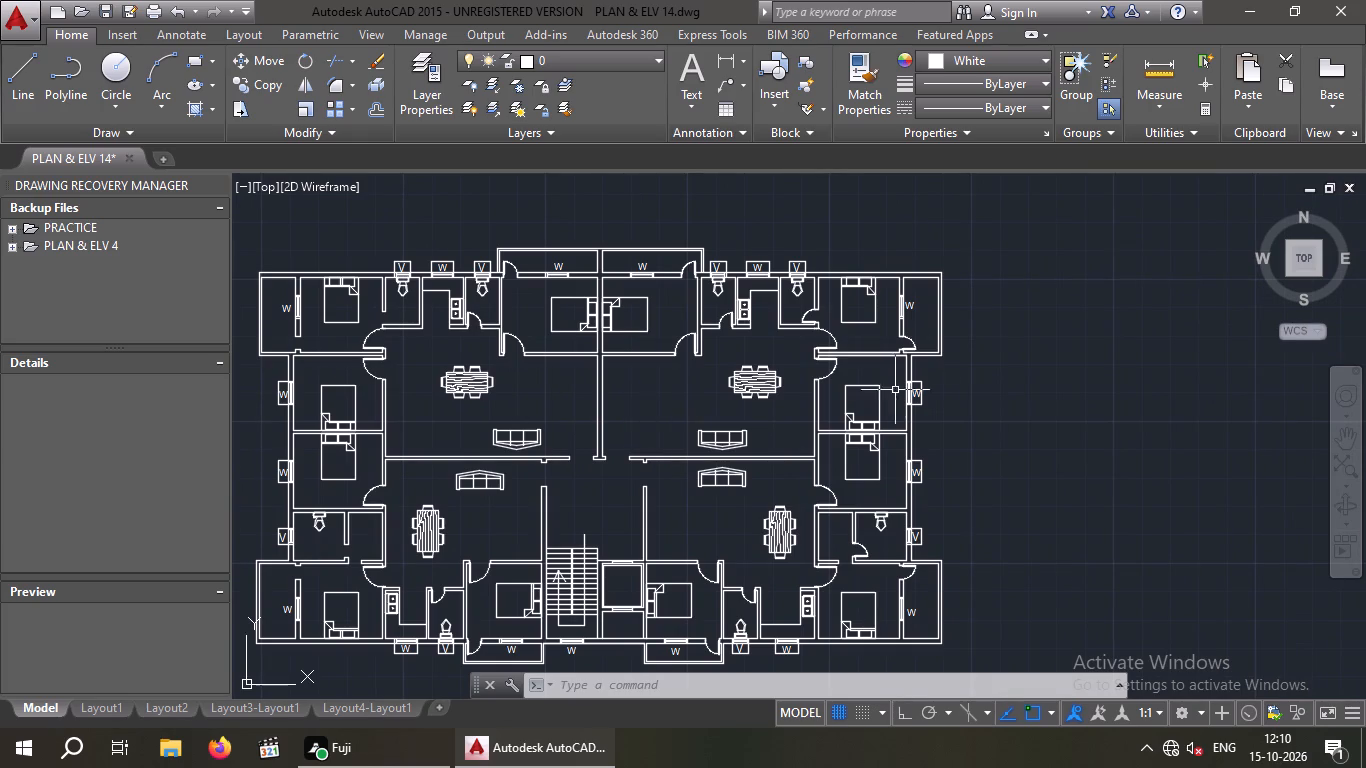
scroll(927, 353, "up", 3)
left_click_drag(914, 283, 865, 338)
left_click_drag(856, 338, 847, 336)
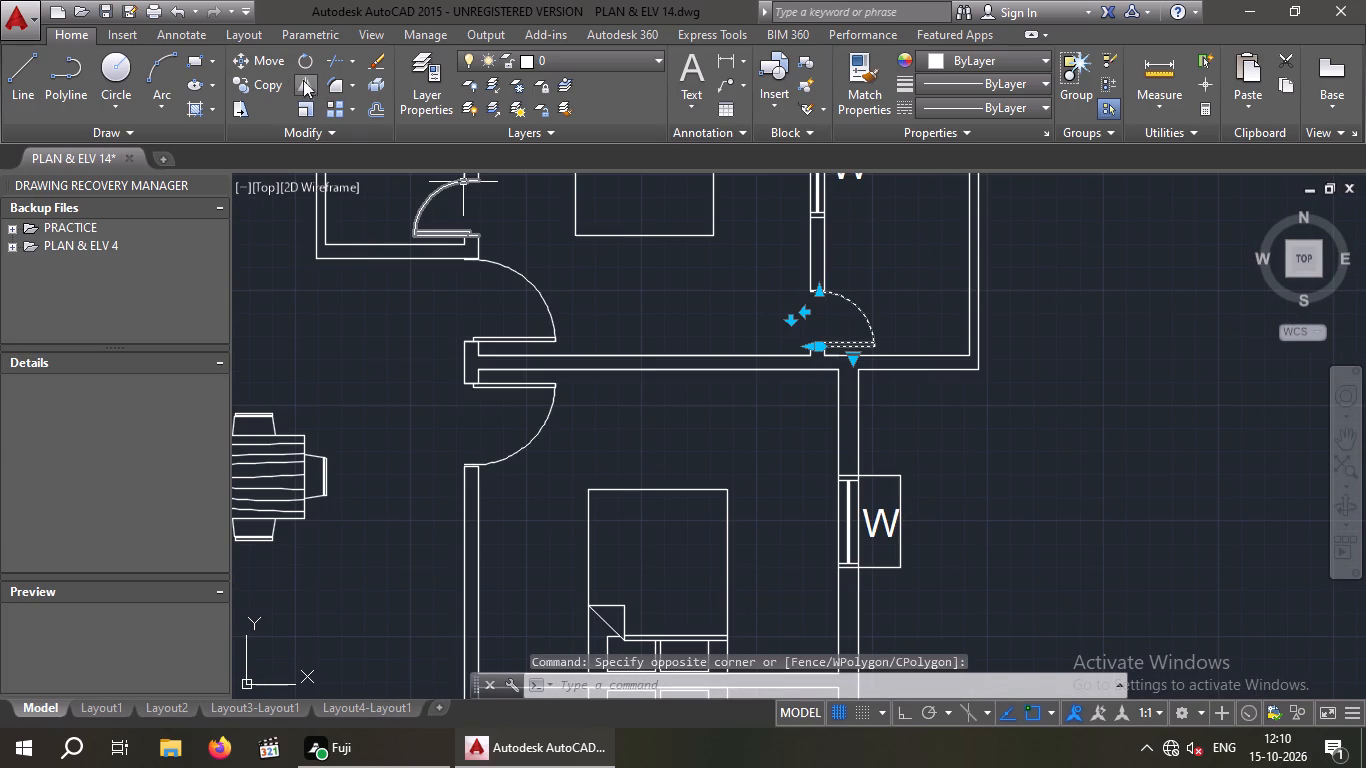
left_click(264, 82)
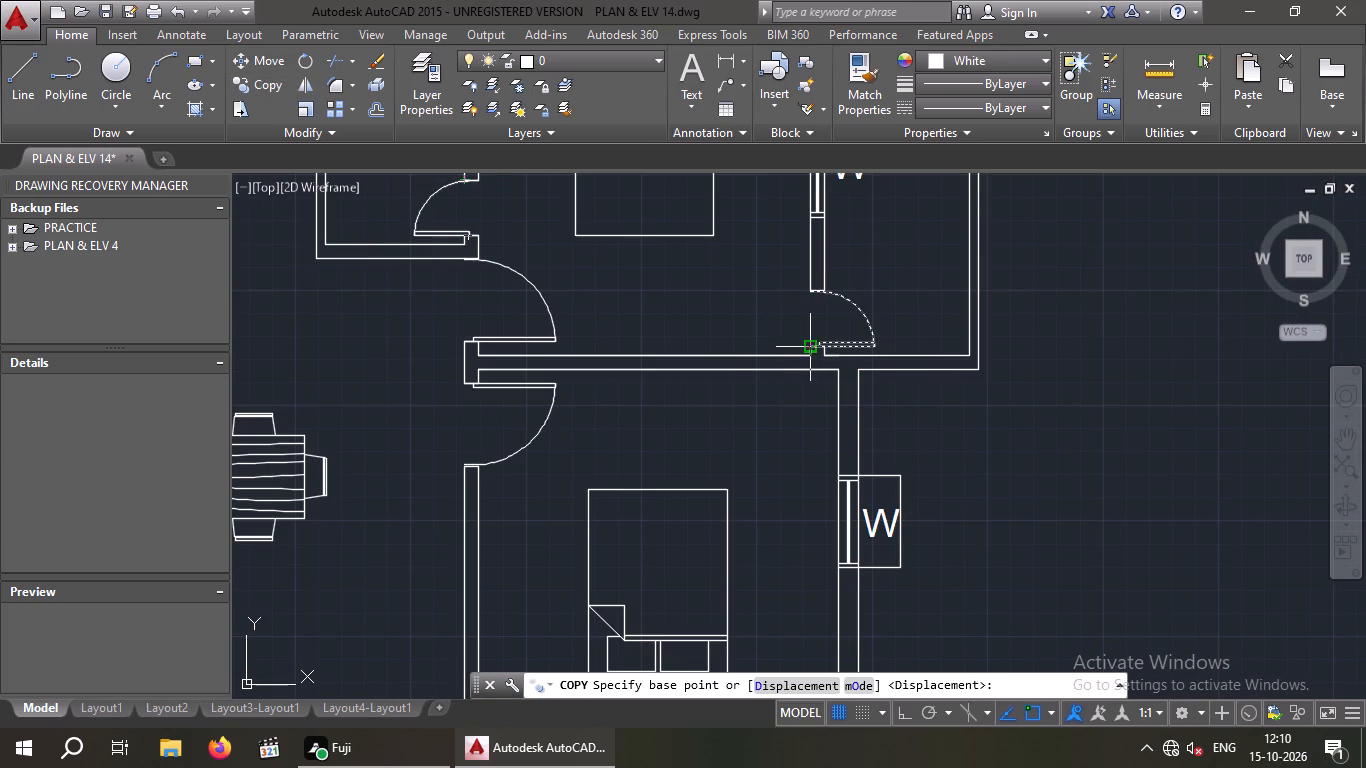
scroll(799, 347, "up", 4)
left_click(868, 337)
scroll(837, 356, "down", 5)
scroll(613, 413, "down", 2)
middle_click_drag(612, 412, 1040, 421)
scroll(296, 364, "up", 4)
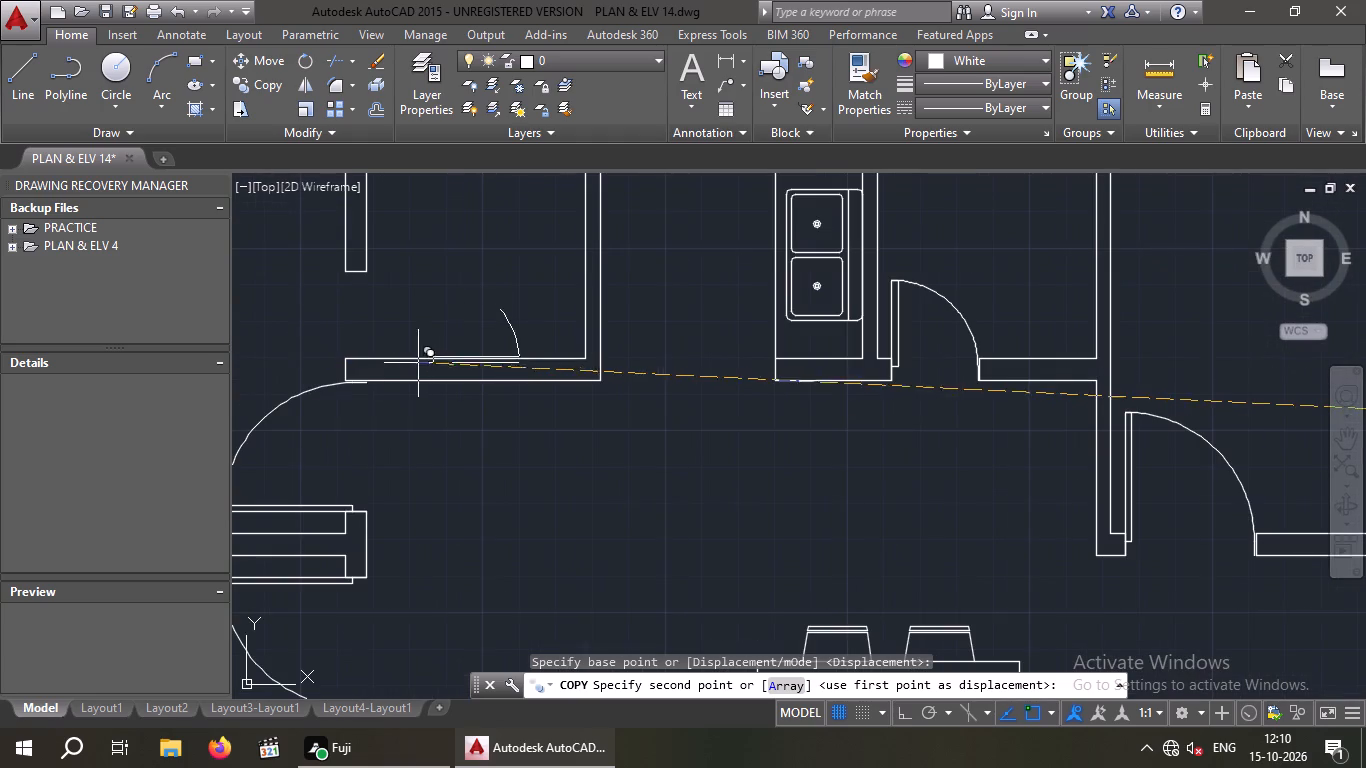
left_click(341, 357)
scroll(357, 353, "down", 3)
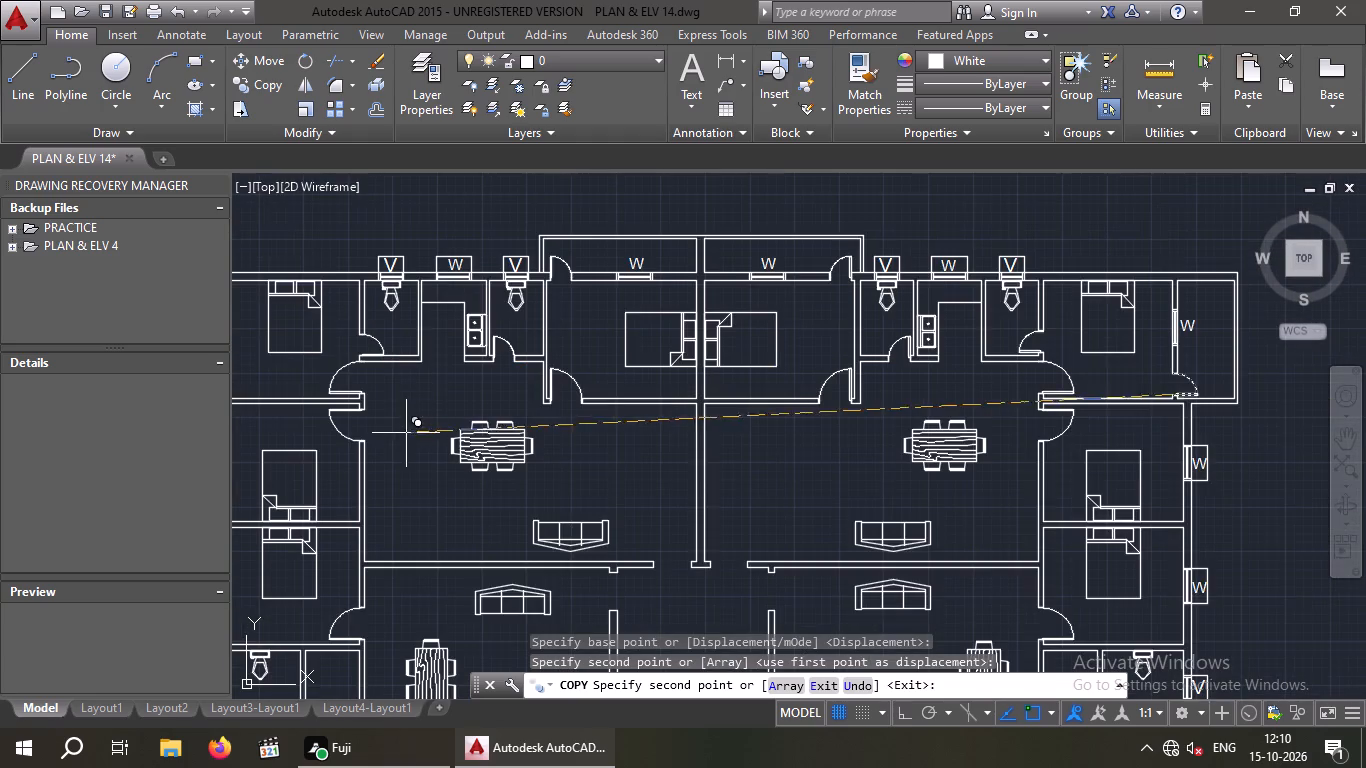
middle_click_drag(399, 431, 384, 334)
key("Escape")
Copy the southeast apartment's balcony door, from its frame corner, into the southwest apartment's west toilet, beside its doorless opening.
scroll(388, 431, "down", 1)
middle_click_drag(389, 418, 389, 305)
scroll(851, 458, "up", 4)
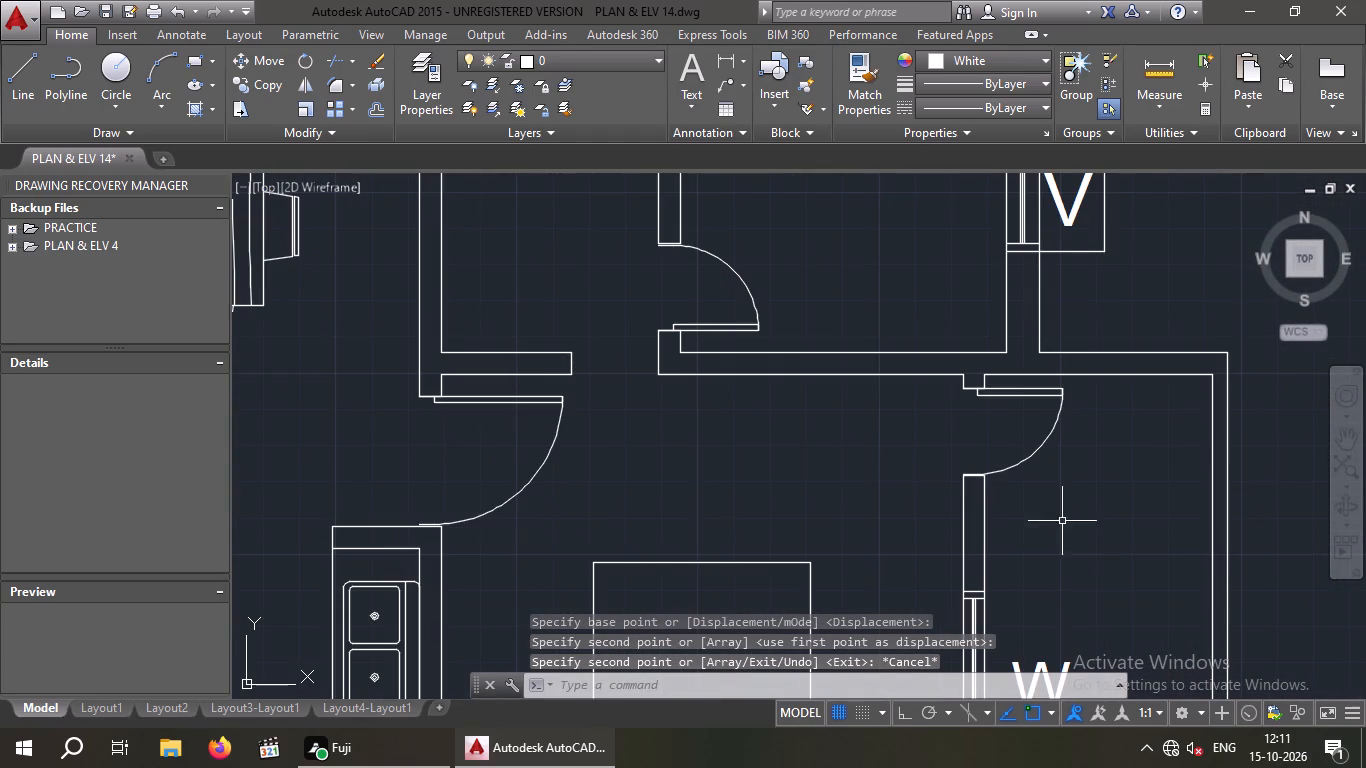
left_click_drag(1080, 502, 1054, 483)
left_click(1021, 439)
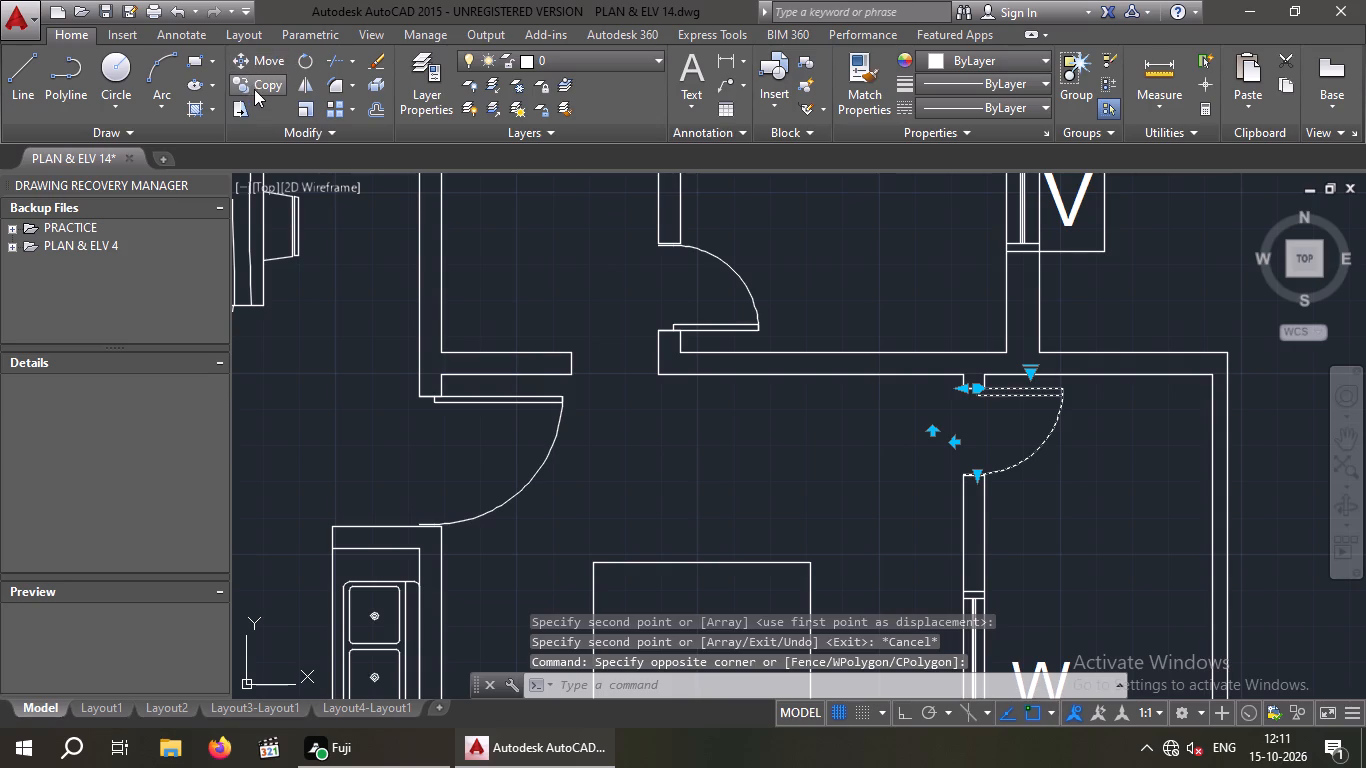
left_click(255, 88)
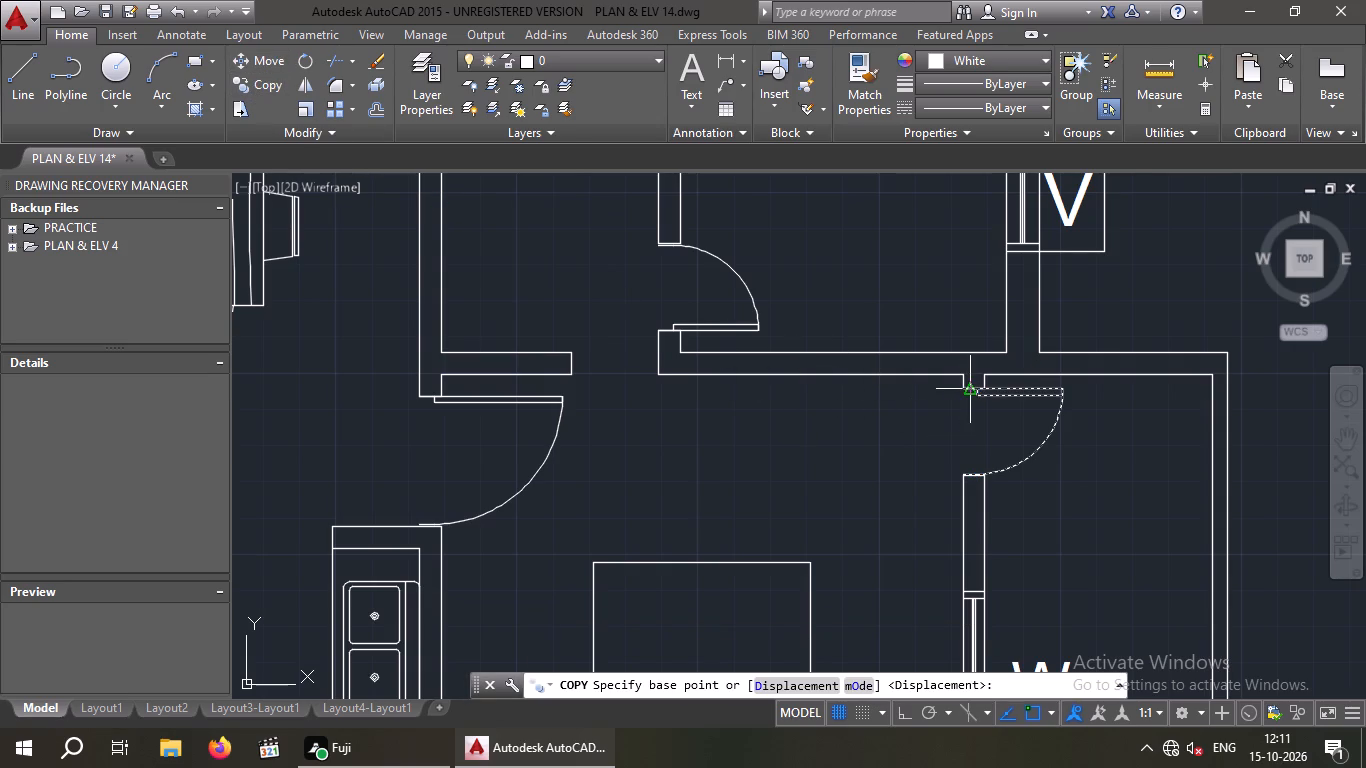
scroll(957, 394, "up", 3)
left_click_drag(972, 377, 961, 382)
scroll(908, 411, "up", 1)
scroll(908, 411, "down", 5)
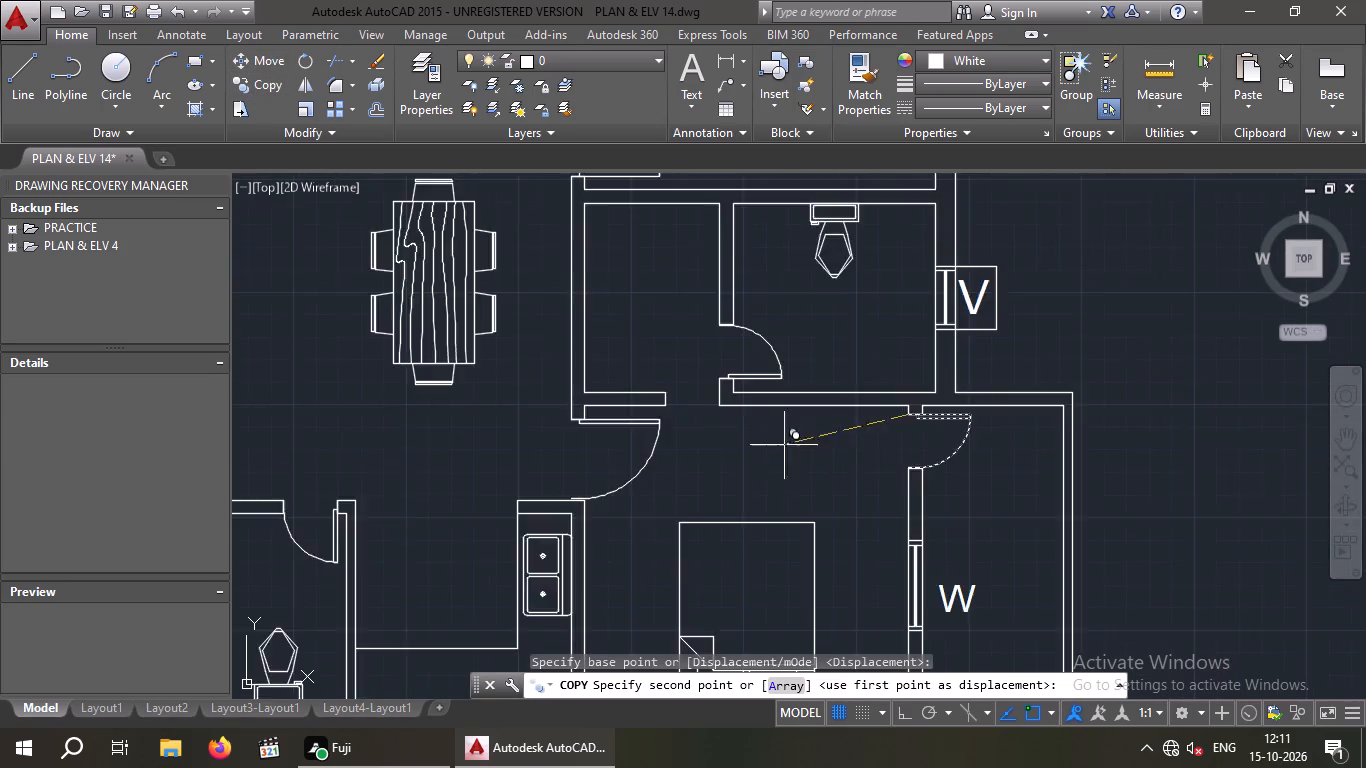
scroll(780, 445, "down", 5)
middle_click_drag(552, 468, 1113, 482)
scroll(772, 457, "up", 4)
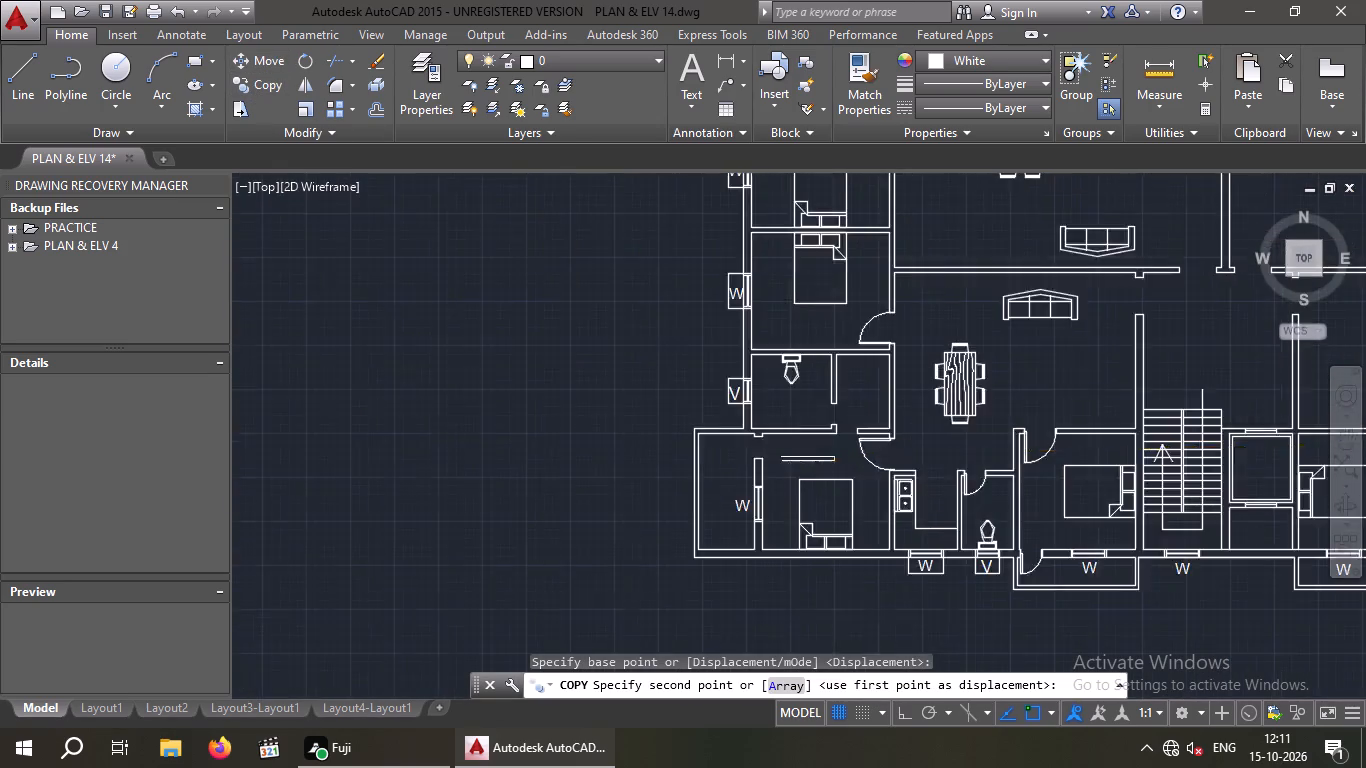
scroll(786, 452, "down", 3)
middle_click_drag(851, 457, 638, 490)
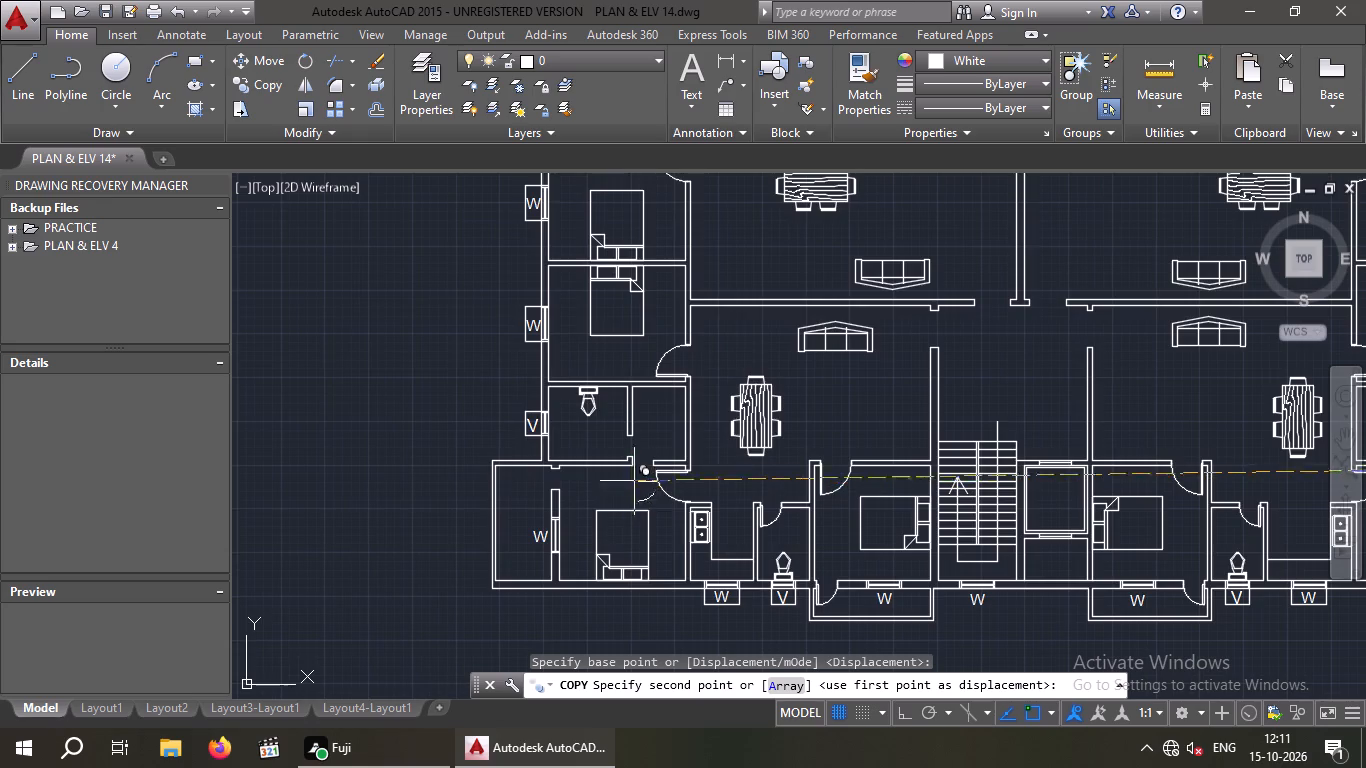
scroll(638, 449, "down", 1)
middle_click_drag(616, 483, 606, 500)
scroll(626, 463, "up", 3)
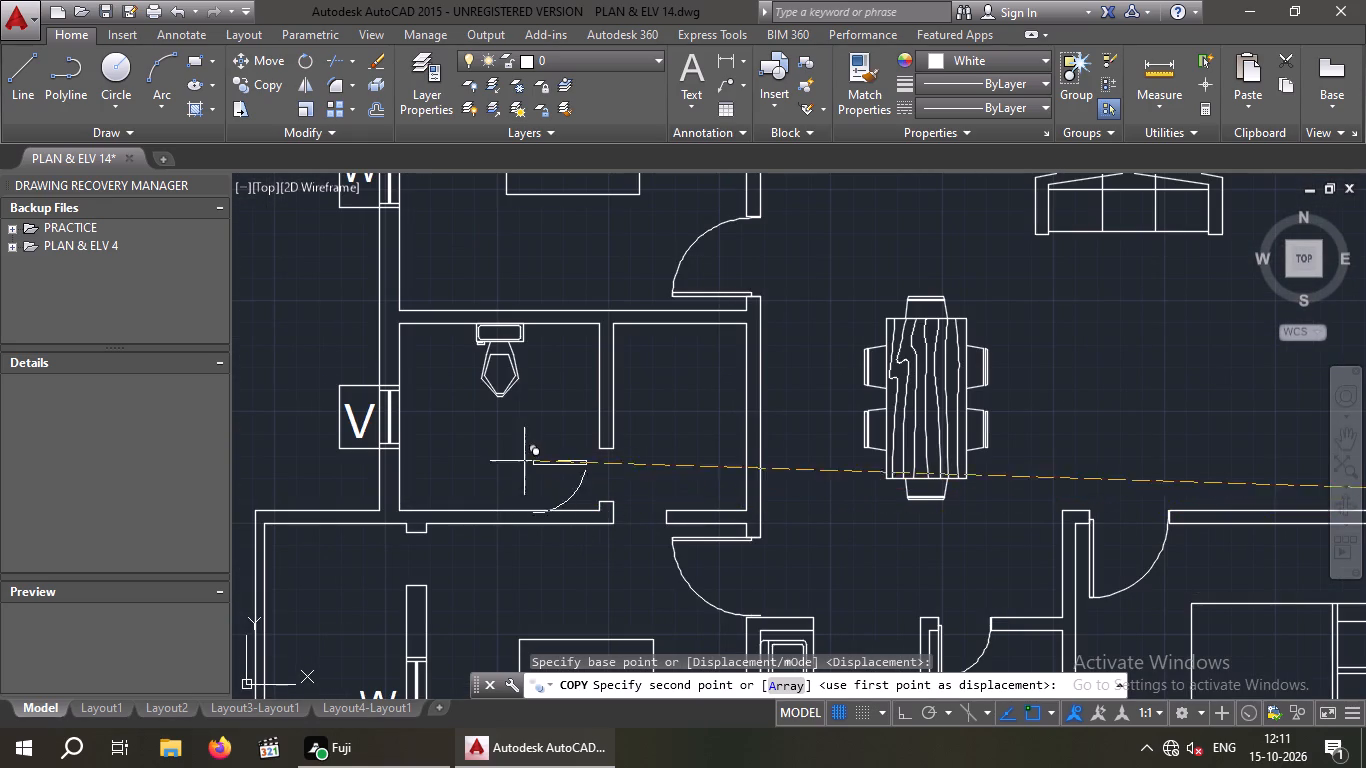
scroll(563, 464, "up", 2)
left_click(450, 407)
Place a second copy of the same door inside the southwest apartment's west balcony, beside the doorless opening.
scroll(458, 405, "down", 3)
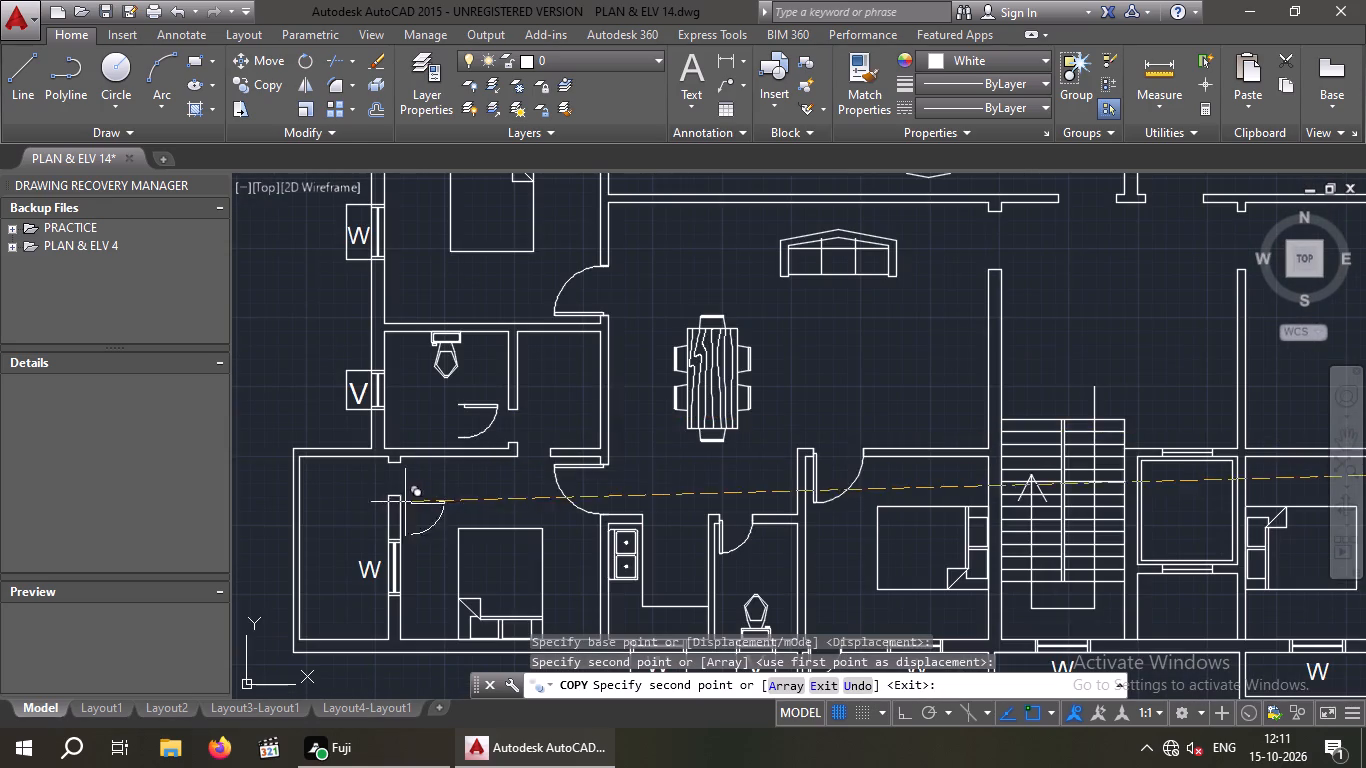
scroll(325, 491, "up", 2)
left_click(352, 473)
key("Escape")
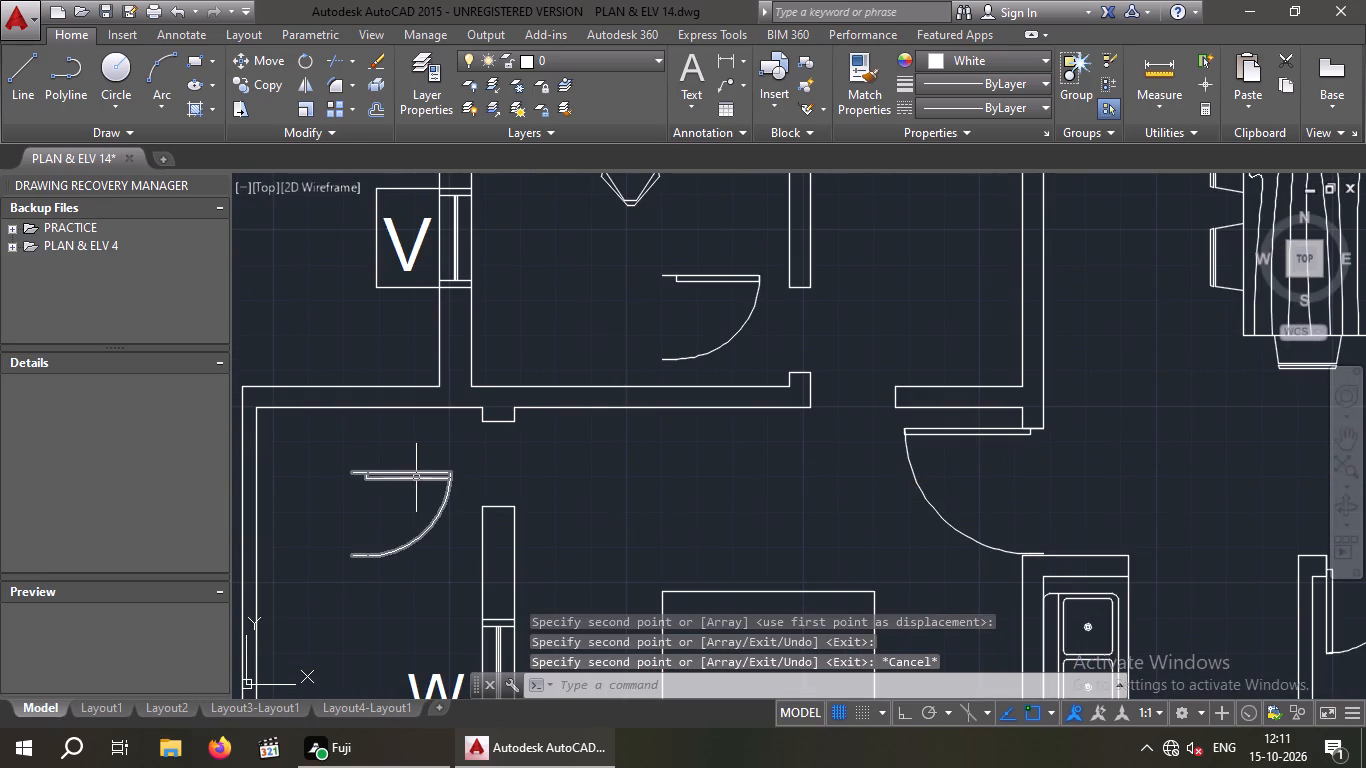
Flip the copied balcony door horizontally and move its frame corner onto the southeast corner of the wall stub north of the balcony opening.
left_click(416, 476)
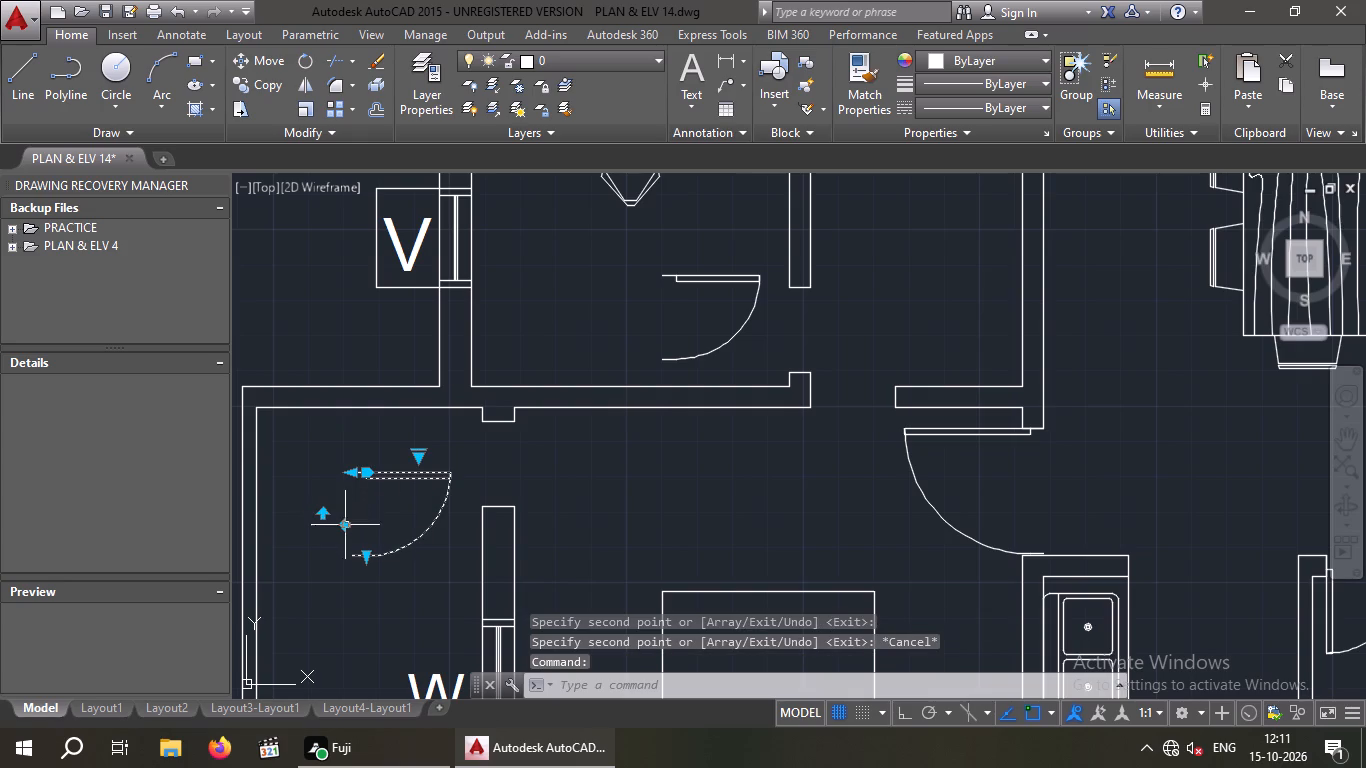
left_click(343, 521)
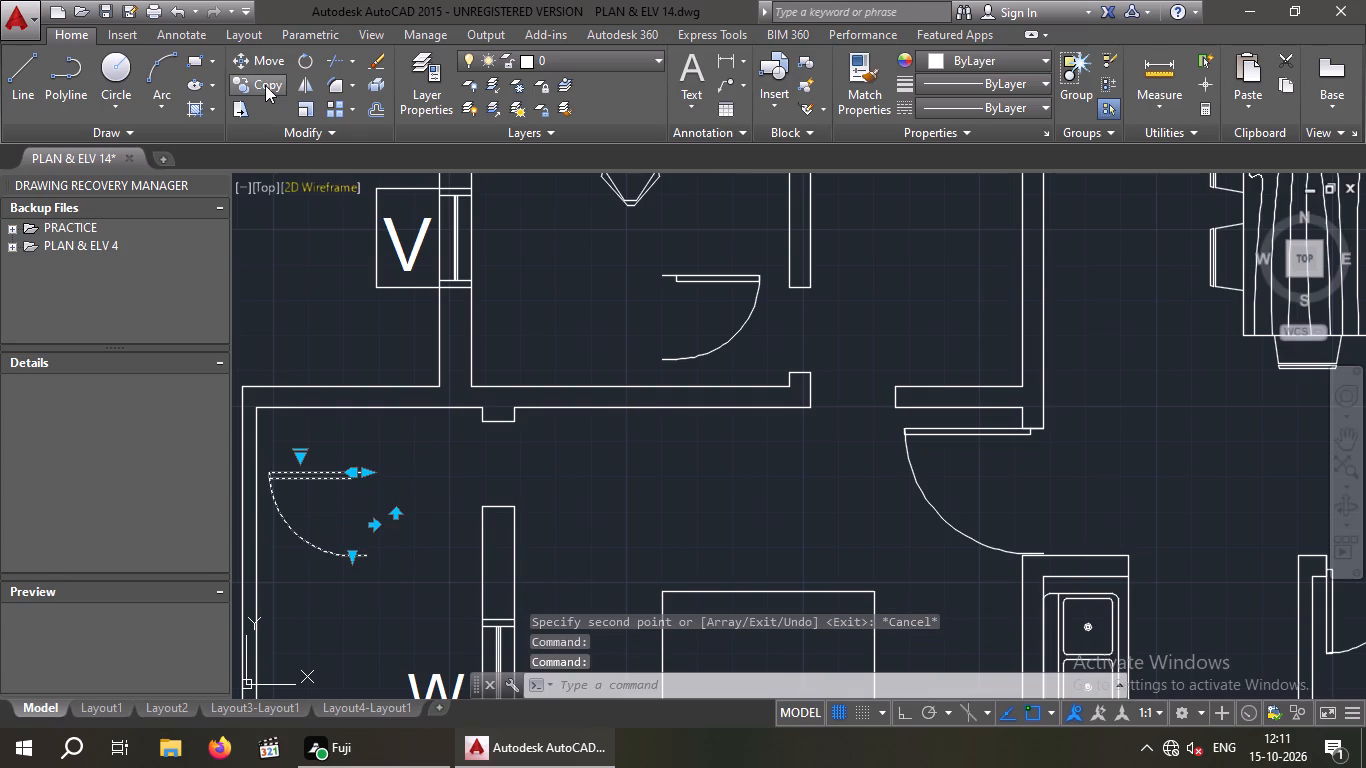
left_click(272, 58)
left_click_drag(368, 471, 411, 471)
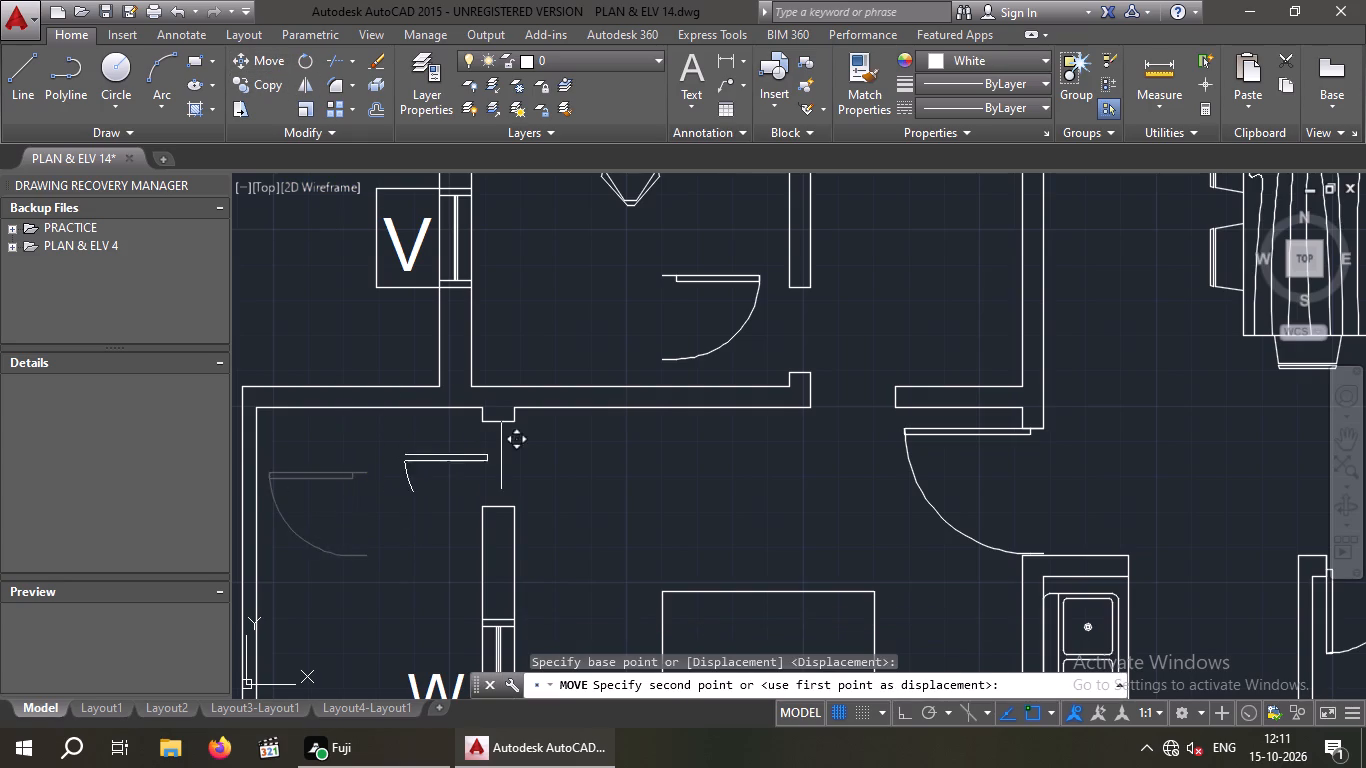
scroll(512, 435, "up", 2)
left_click(516, 397)
key("Escape")
Flip the copied toilet door horizontally and vertically, and move its frame corner onto the northeast corner of the stub south of the opening.
scroll(552, 425, "down", 2)
middle_click_drag(512, 438, 319, 518)
left_click(553, 419)
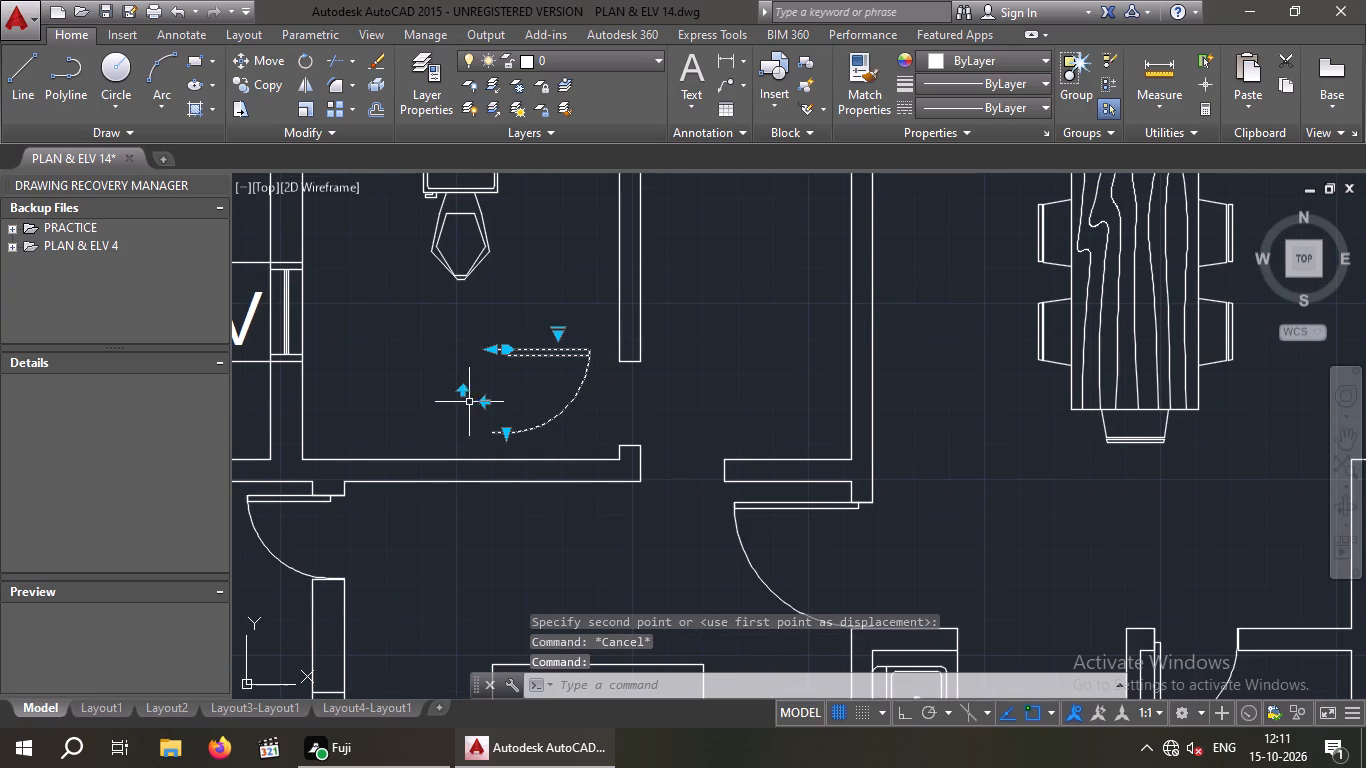
left_click(487, 398)
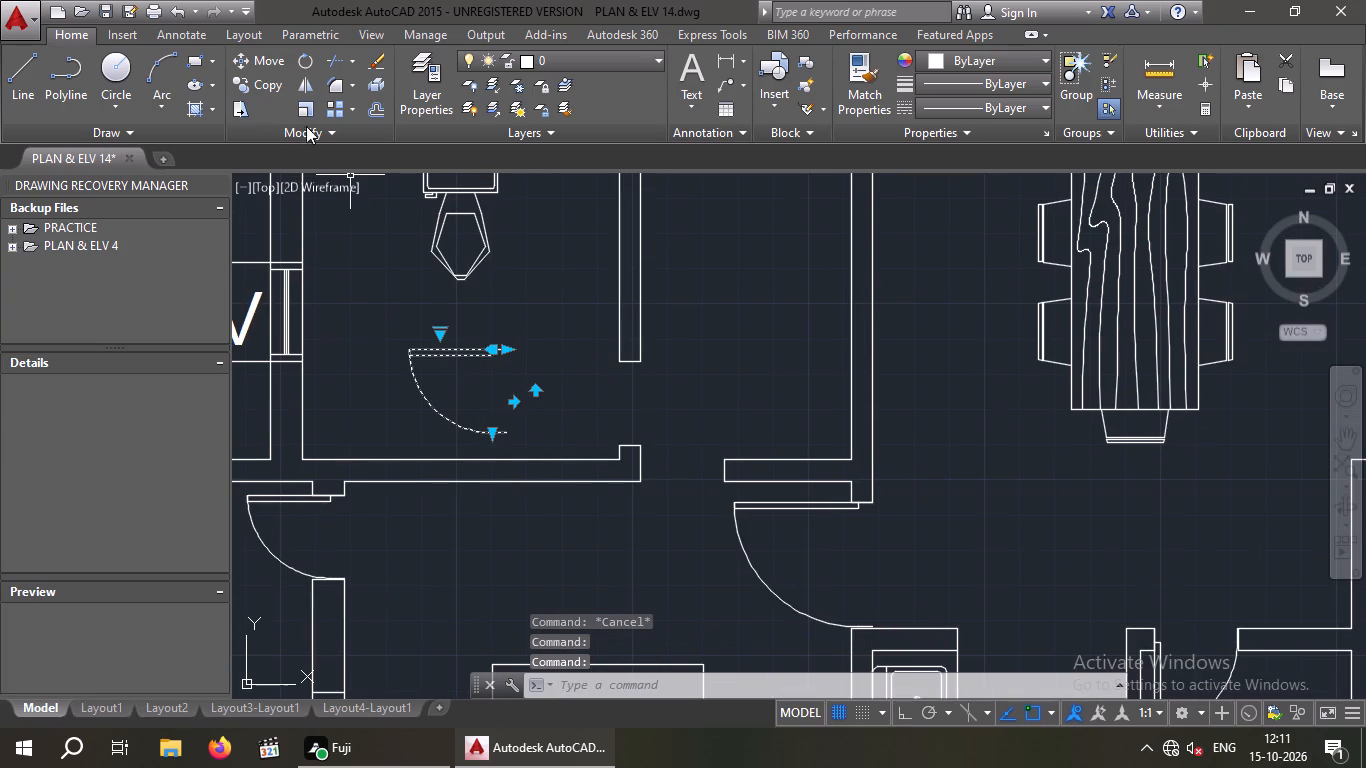
left_click(534, 391)
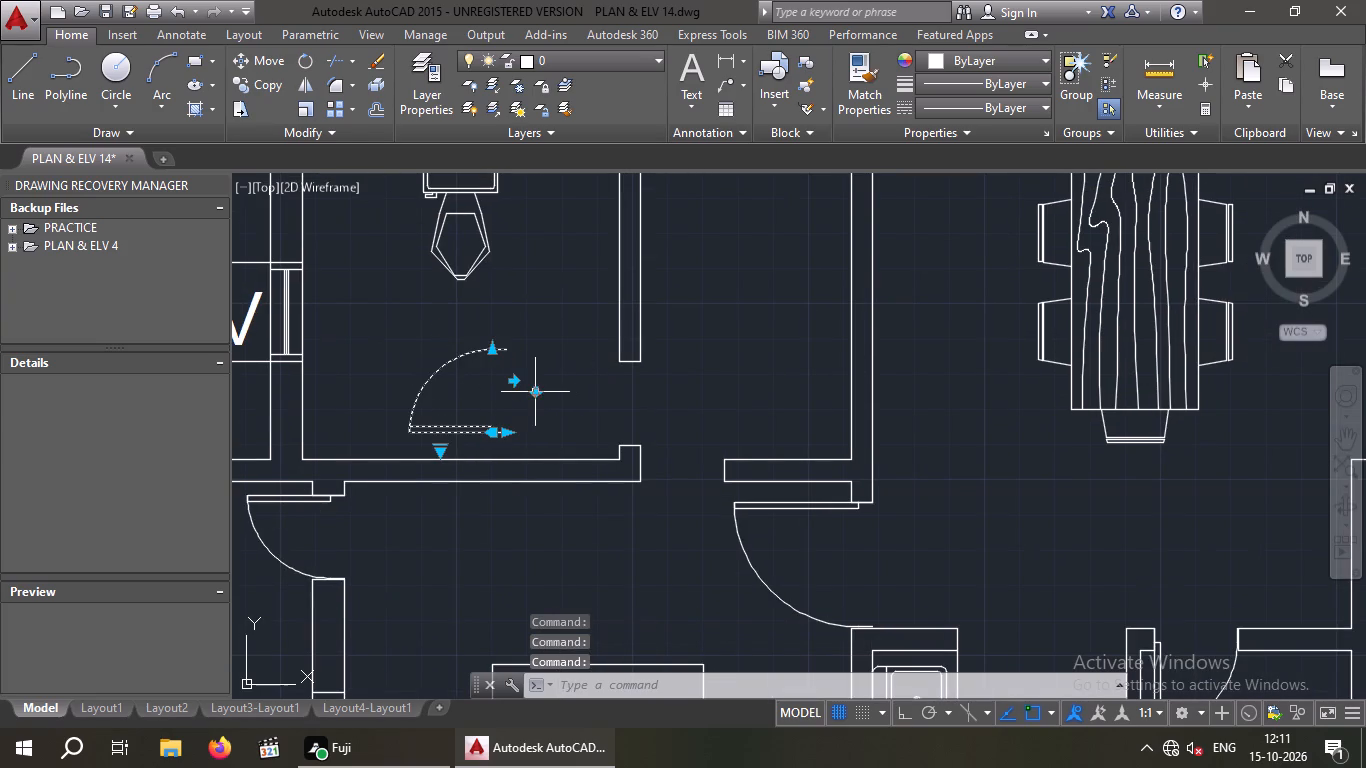
left_click(264, 62)
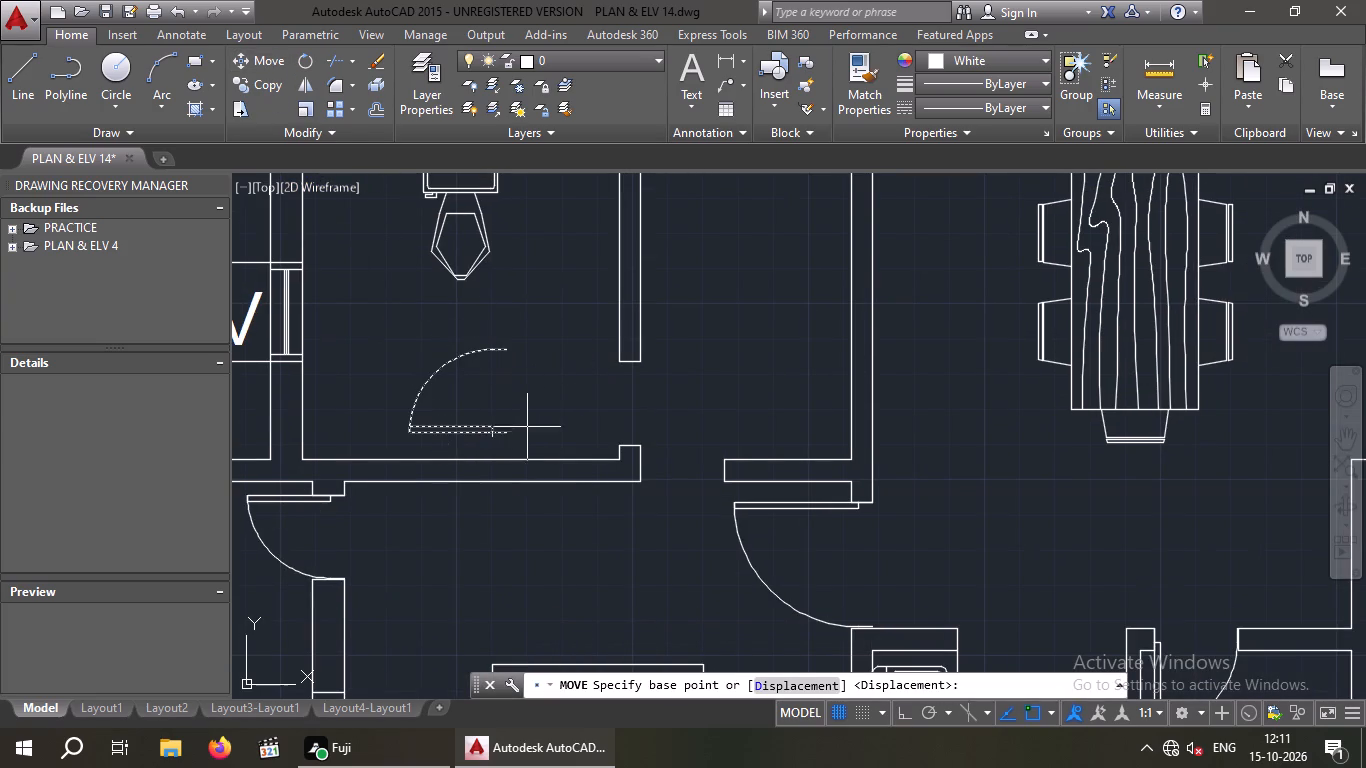
left_click_drag(505, 433, 588, 441)
left_click(643, 441)
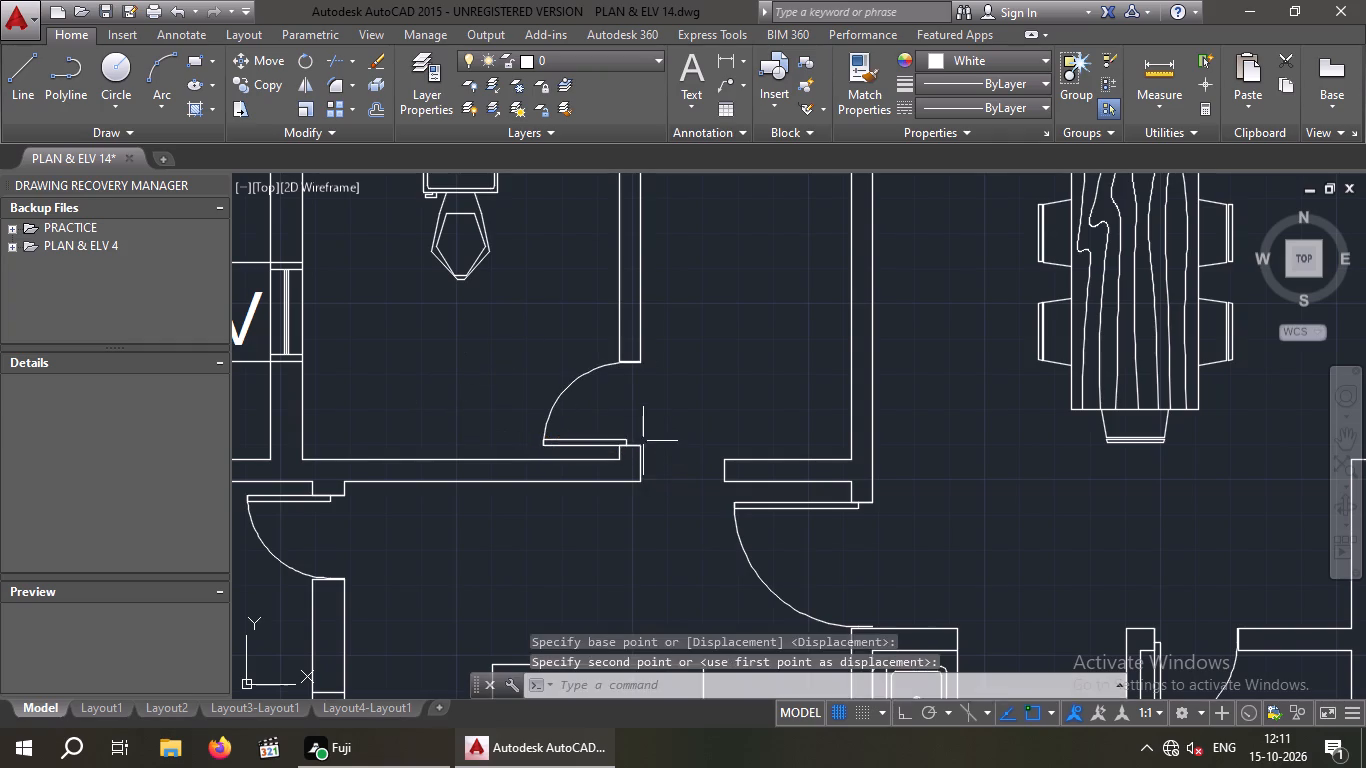
key("Escape")
Delete the leftover door symbol standing in the empty space east of the floor plan.
scroll(675, 374, "down", 4)
middle_click_drag(665, 421, 492, 520)
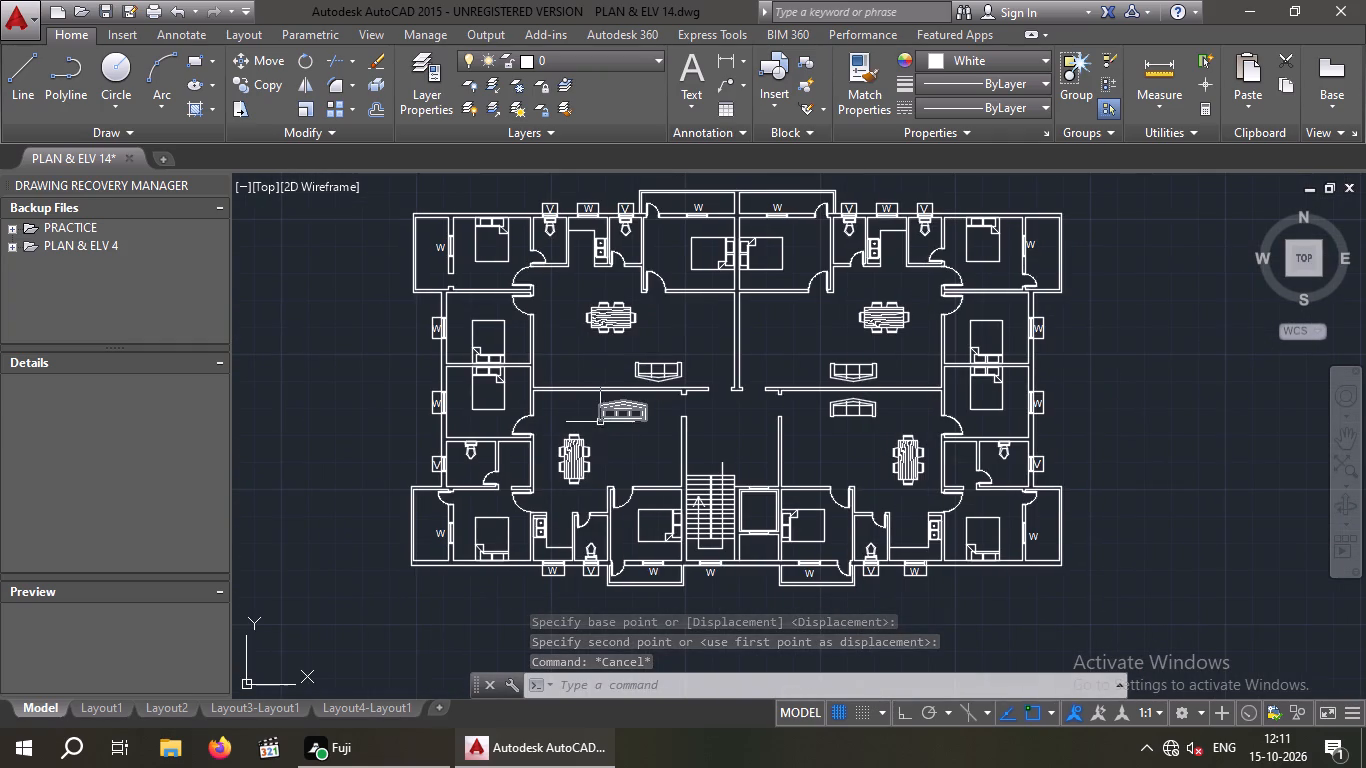
middle_click_drag(640, 325, 589, 341)
key("Escape")
key("Escape")
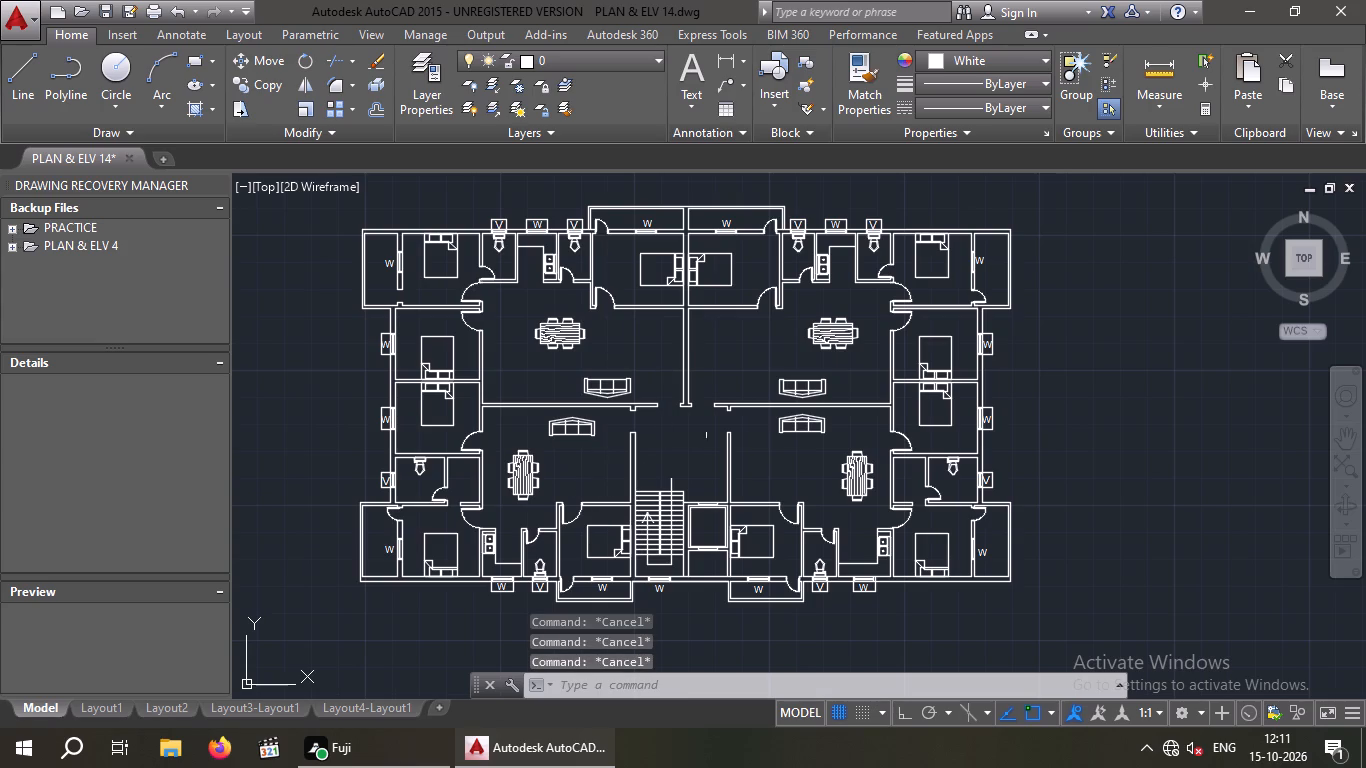
middle_click_drag(731, 445, 632, 403)
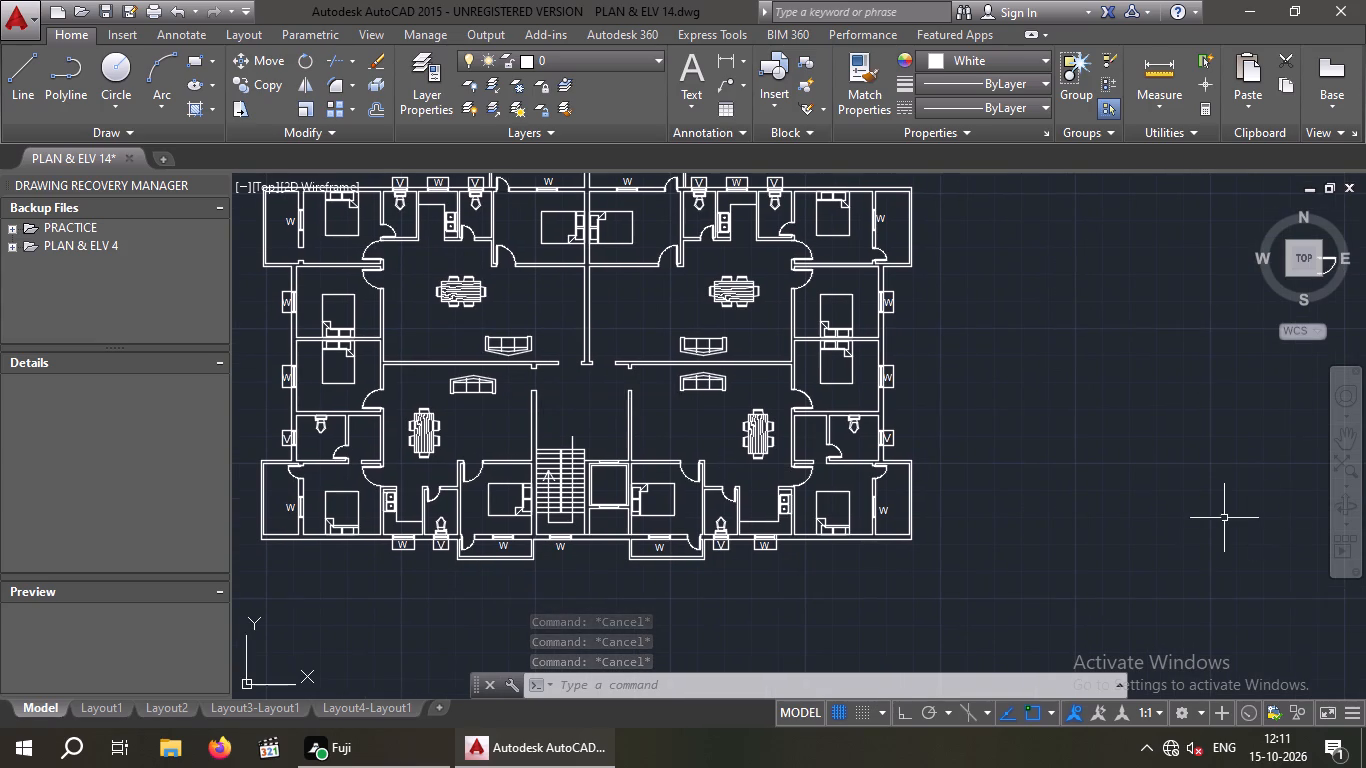
middle_click_drag(1223, 518, 1070, 609)
left_click_drag(1211, 379, 1189, 405)
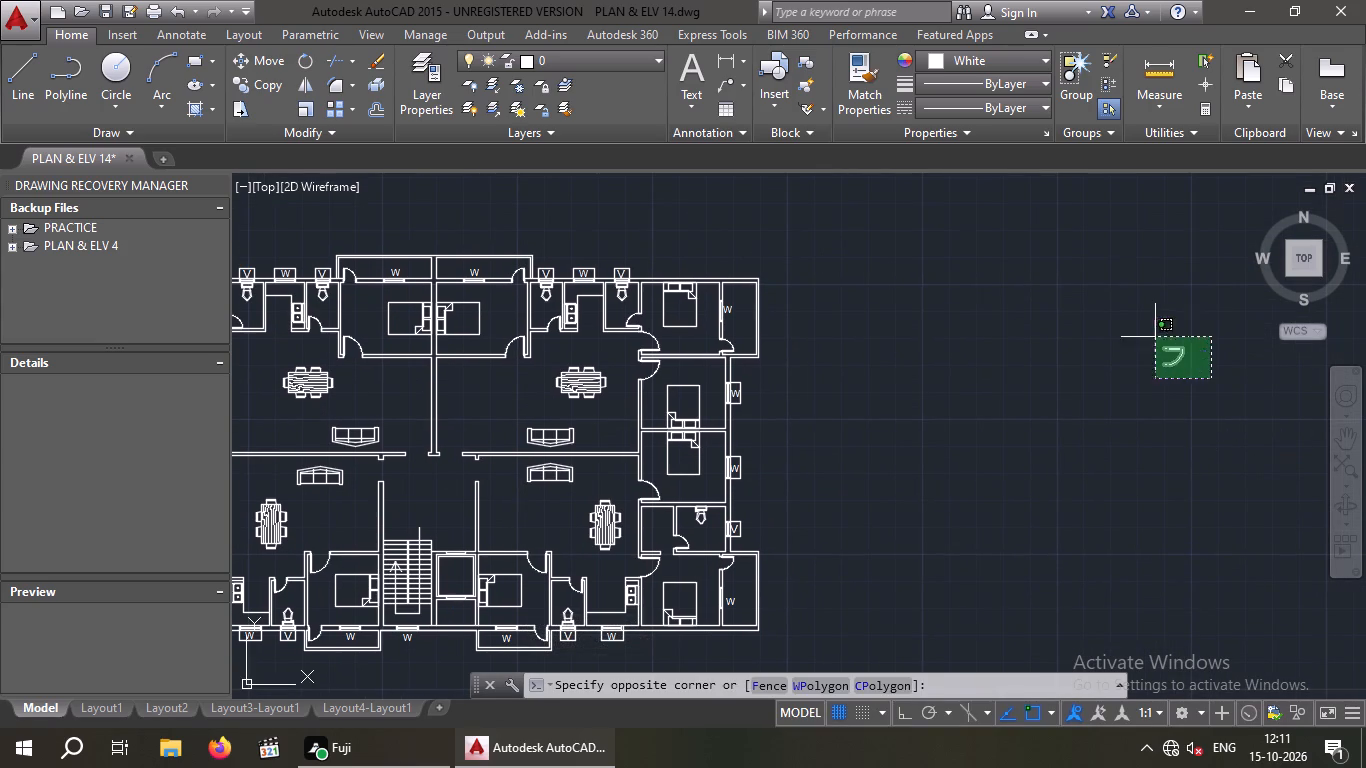
left_click(1153, 317)
key("Delete")
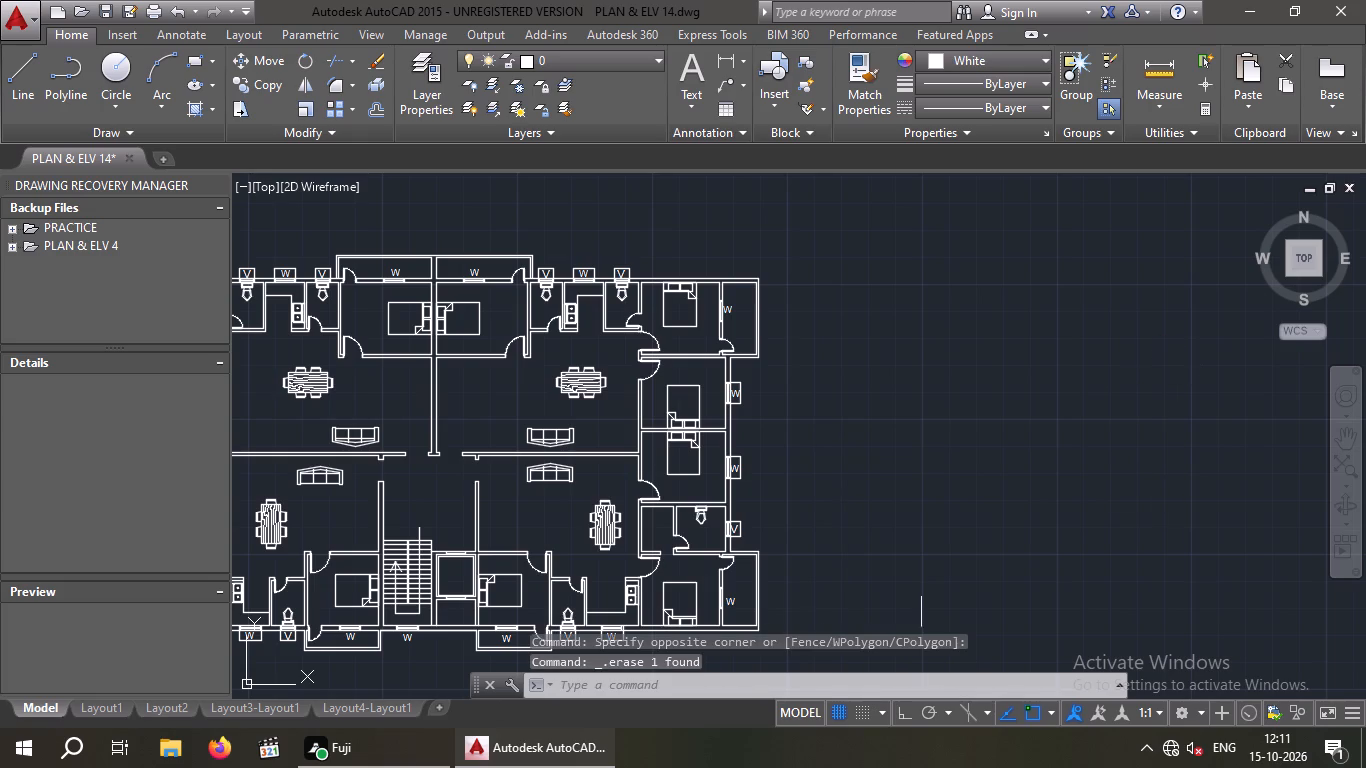
Insert a Door - Imperial block from the architectural tool palette in the empty space east of the plan.
type("TP")
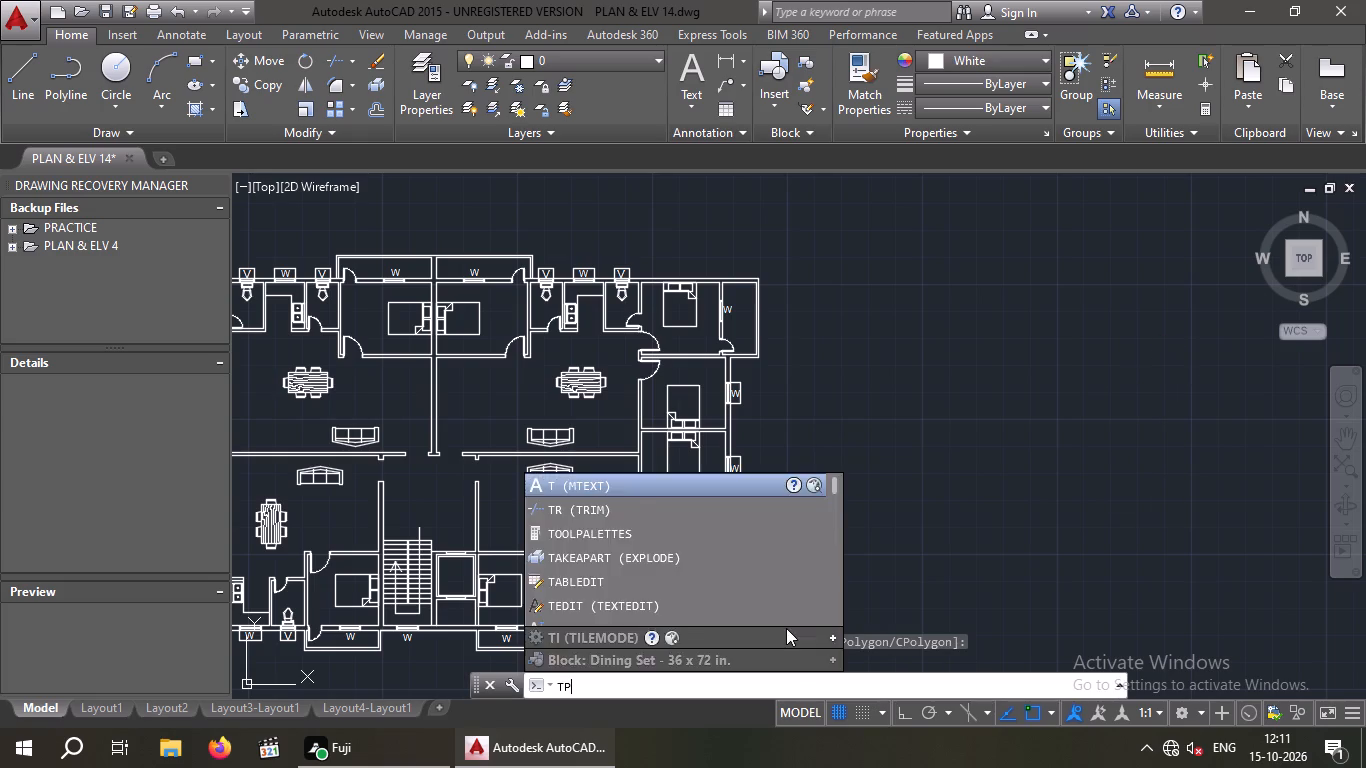
key("Return")
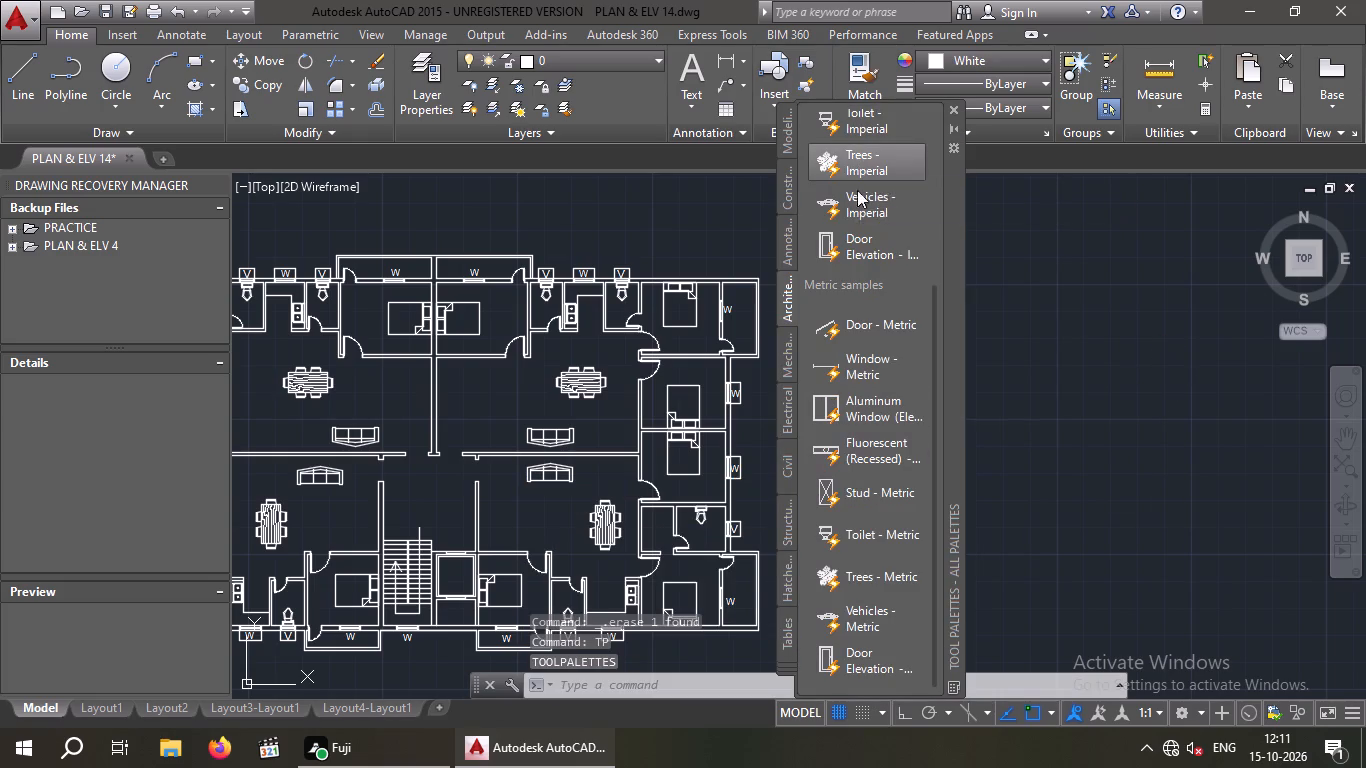
scroll(858, 246, "up", 6)
left_click(855, 168)
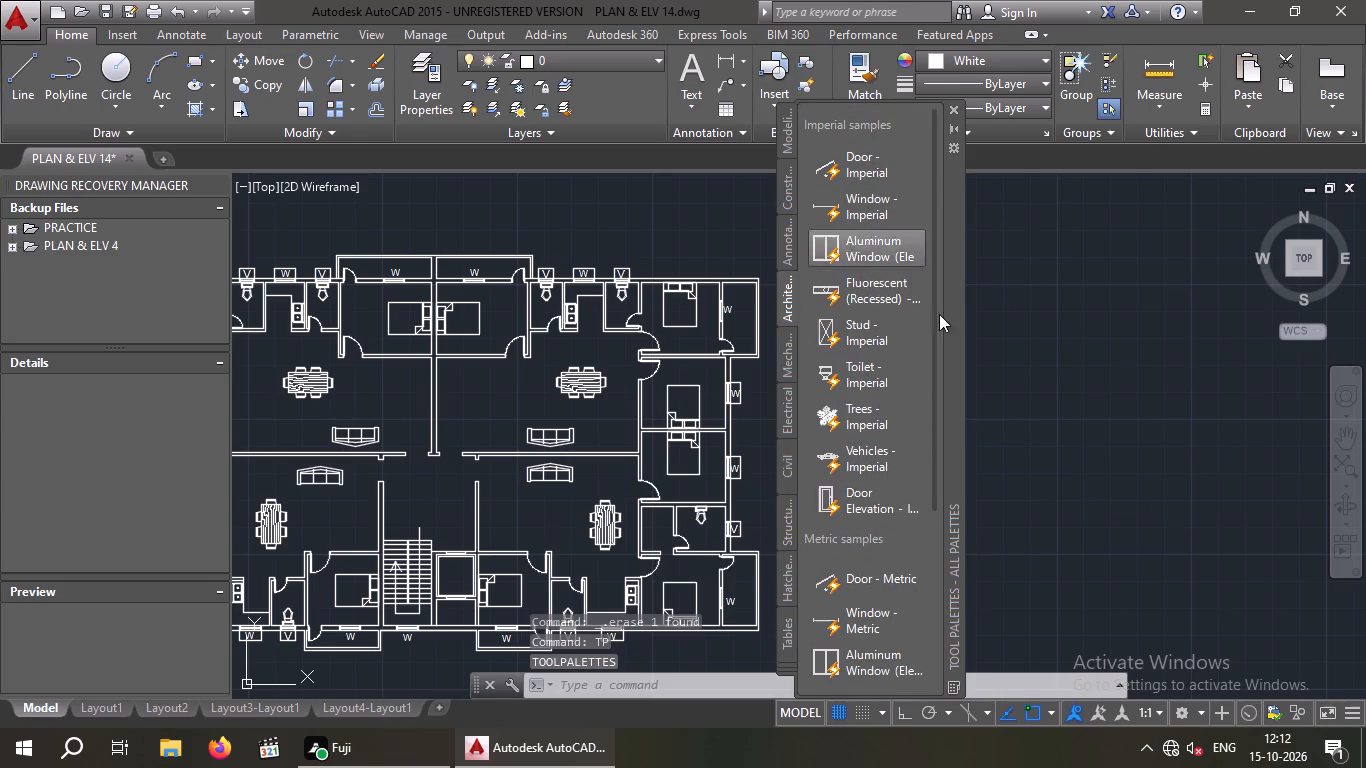
left_click(1028, 360)
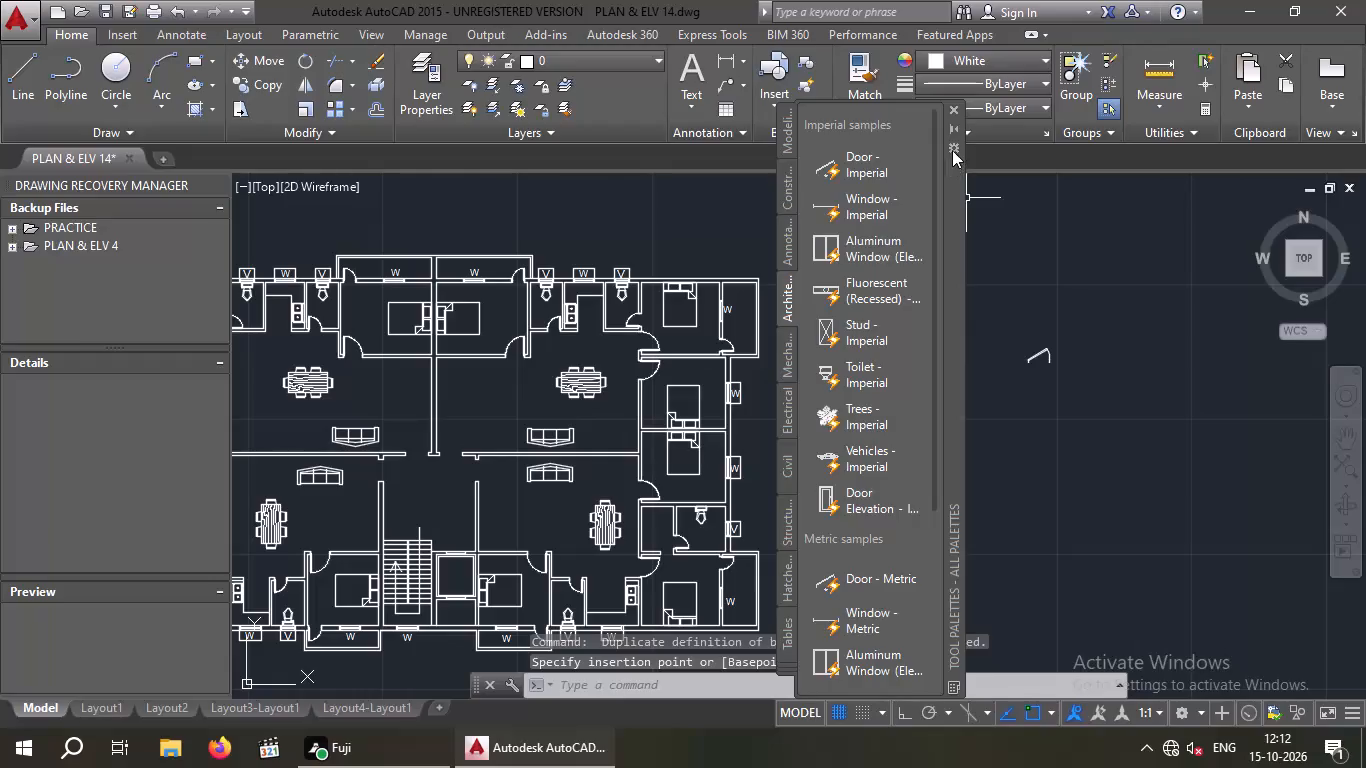
left_click(949, 105)
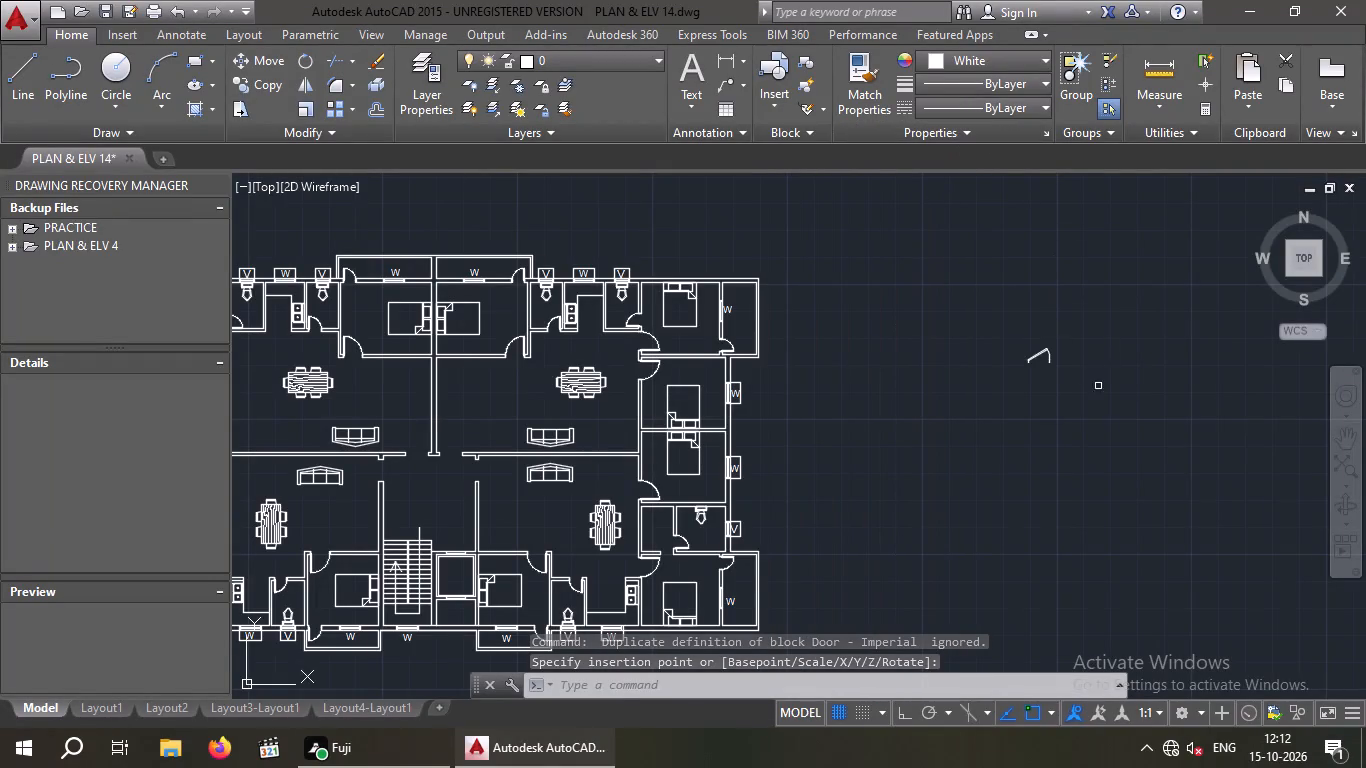
Set the new door block's opening angle to Open 90º.
left_click(1047, 352)
scroll(1035, 348, "up", 4)
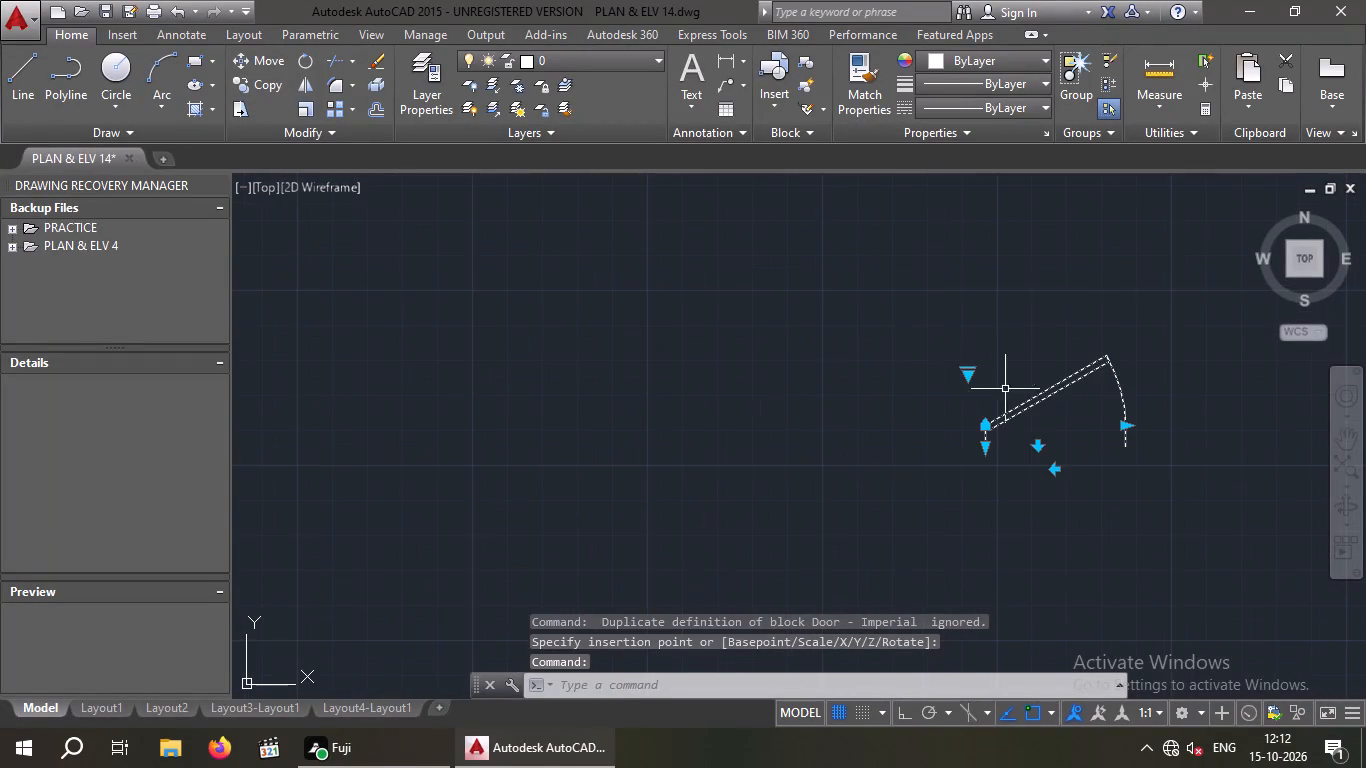
left_click(972, 376)
left_click(1024, 452)
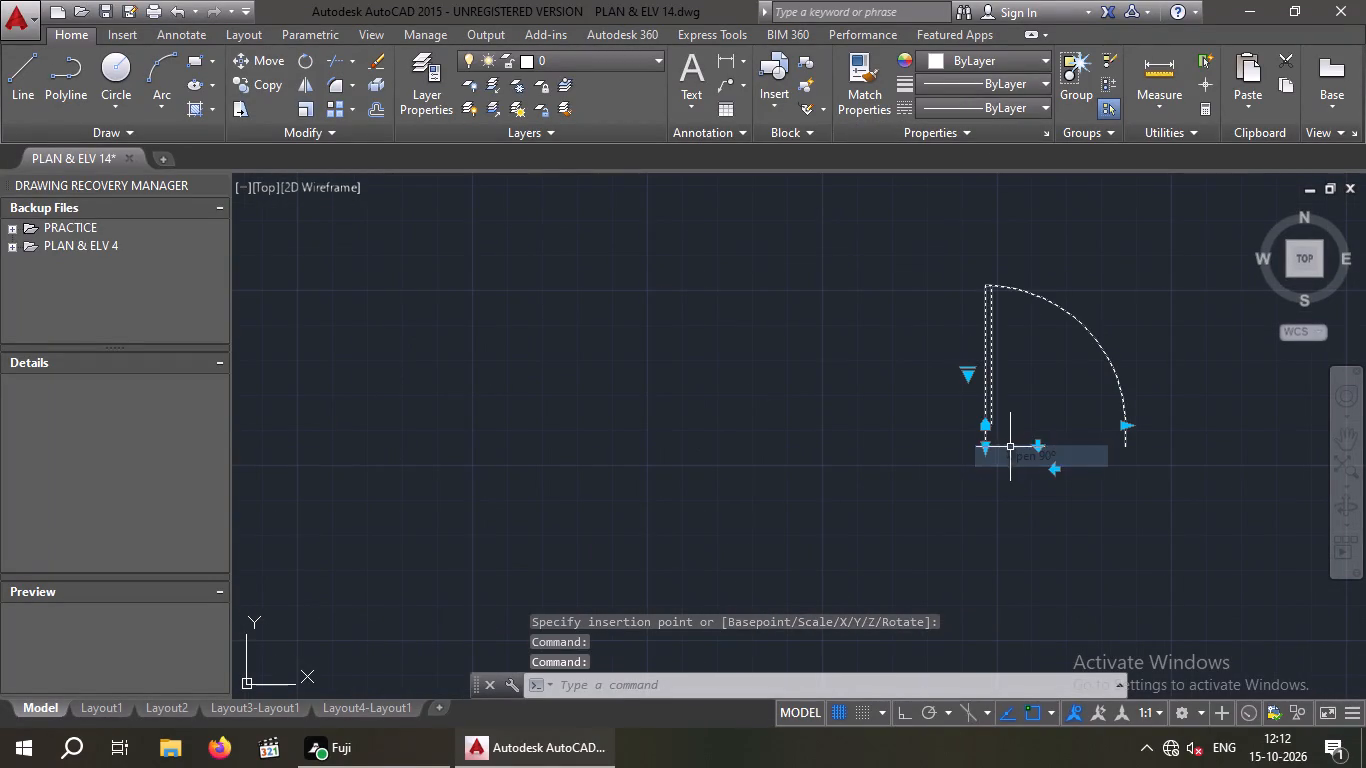
key("Escape")
Copy the new 90º door by its frame corner onto the southeast corner of the central wall stub north of the stair lobby.
scroll(1004, 443, "down", 2)
left_click_drag(1116, 373, 1022, 446)
left_click(945, 459)
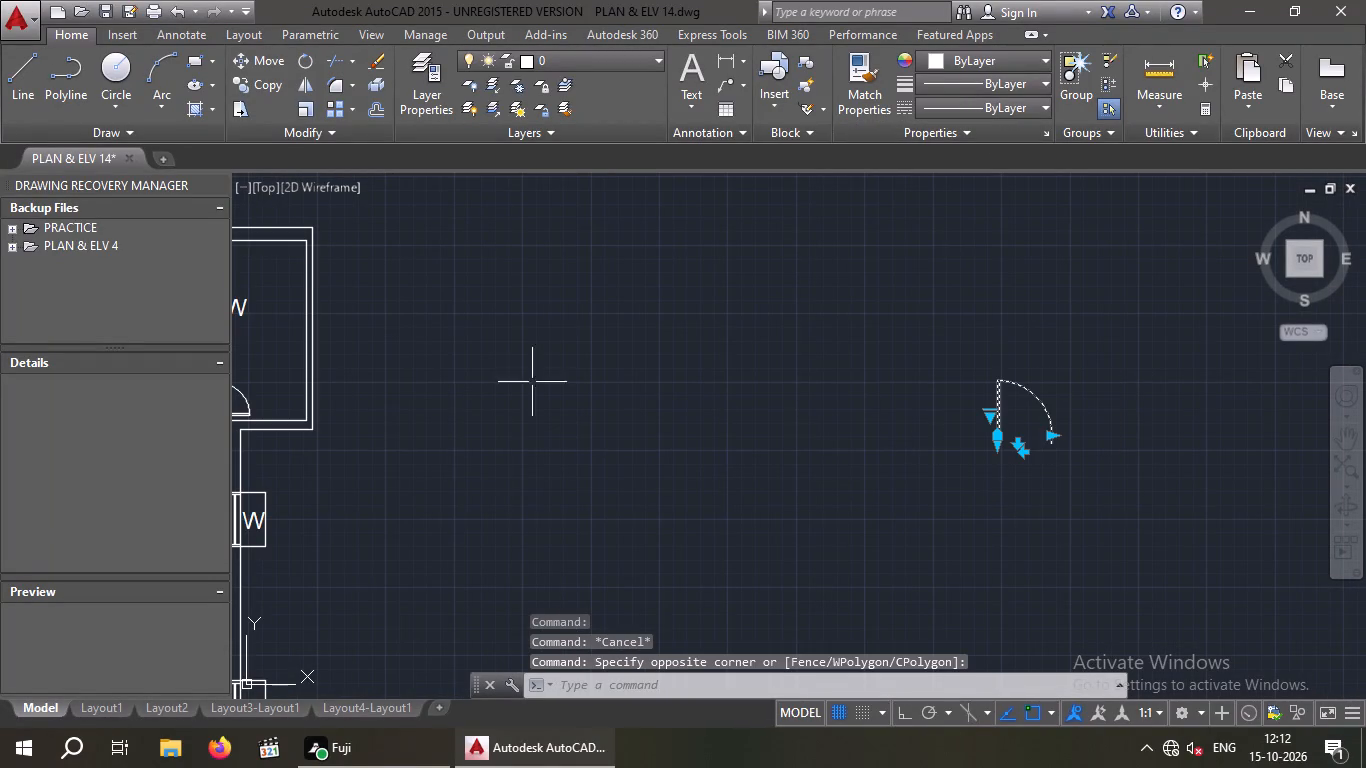
left_click(269, 91)
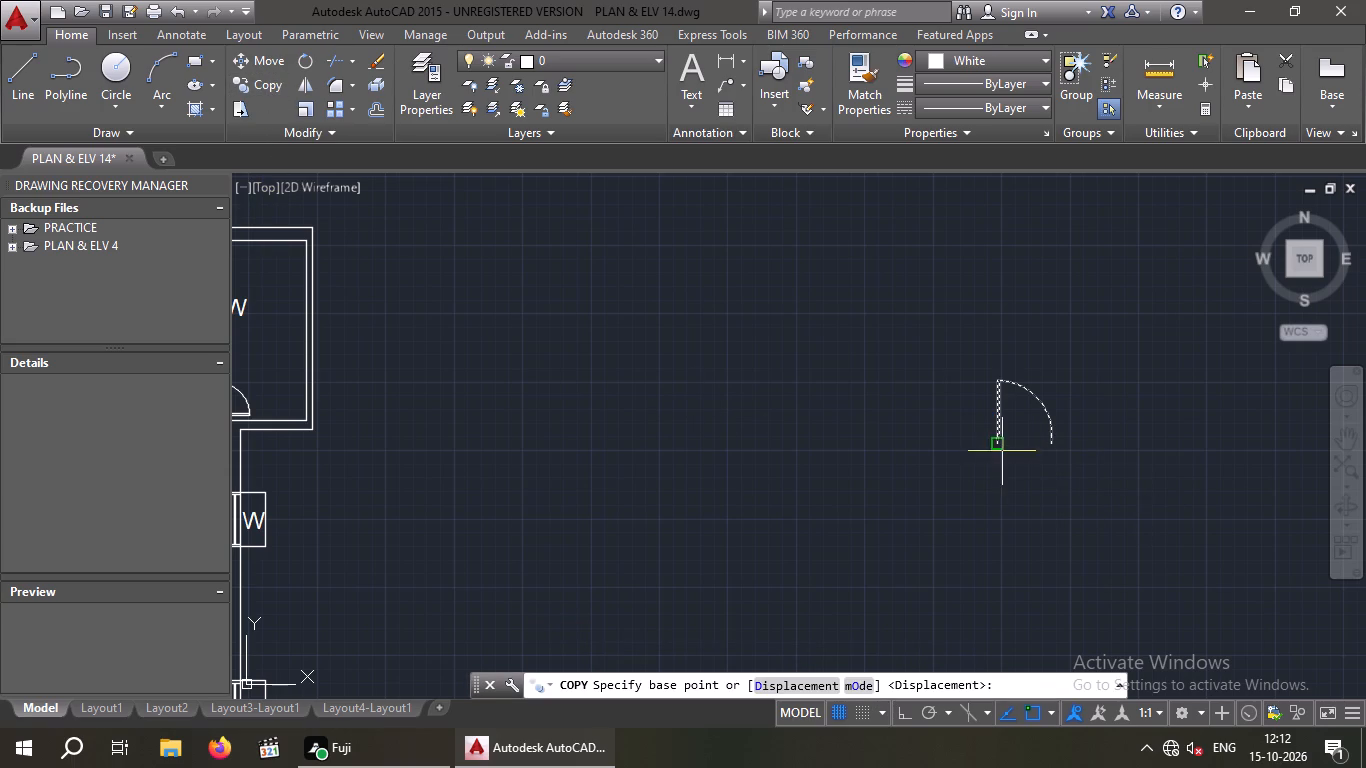
left_click(998, 445)
scroll(921, 496, "down", 3)
middle_click_drag(868, 516, 1102, 496)
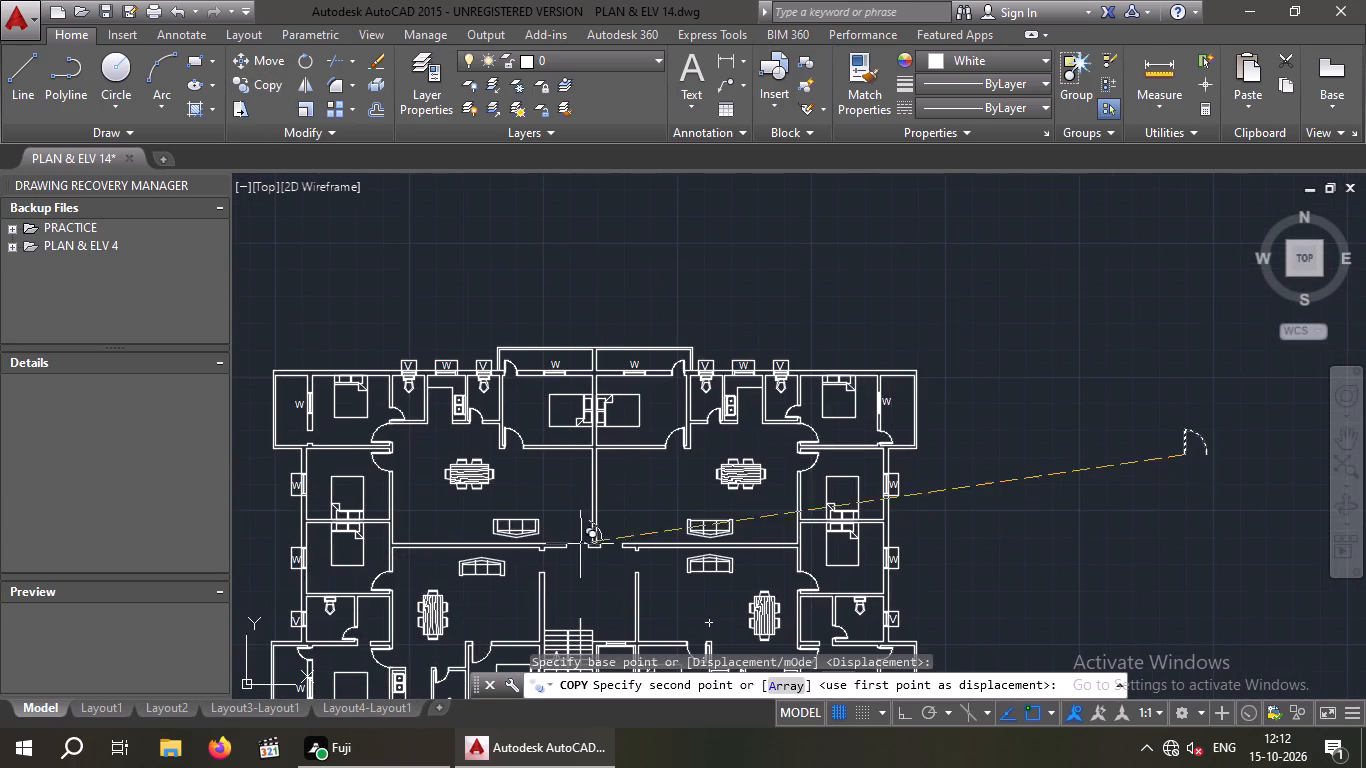
scroll(557, 553, "up", 3)
scroll(721, 557, "up", 3)
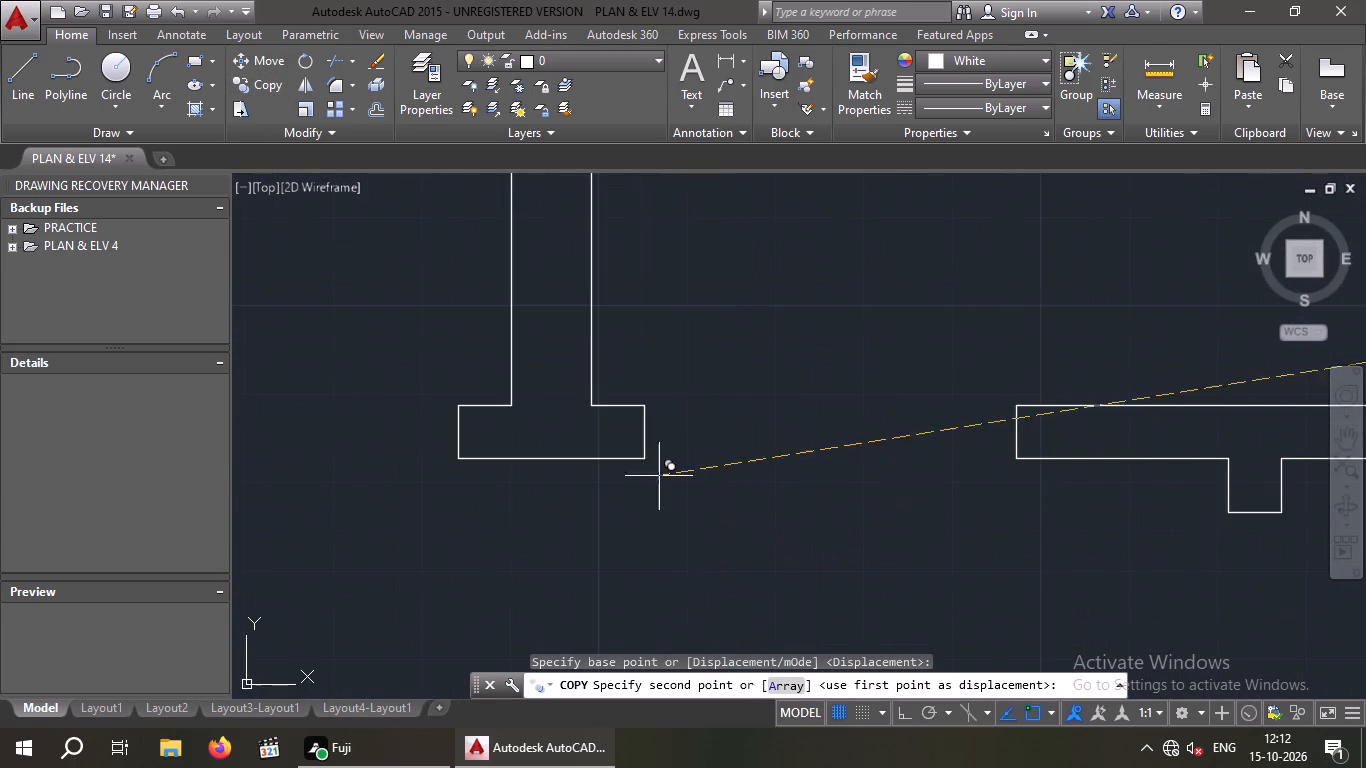
left_click(643, 456)
Place three more door copies freehand: above the opening west of the central stub, and outside the lobby's west and east side openings.
scroll(666, 482, "down", 3)
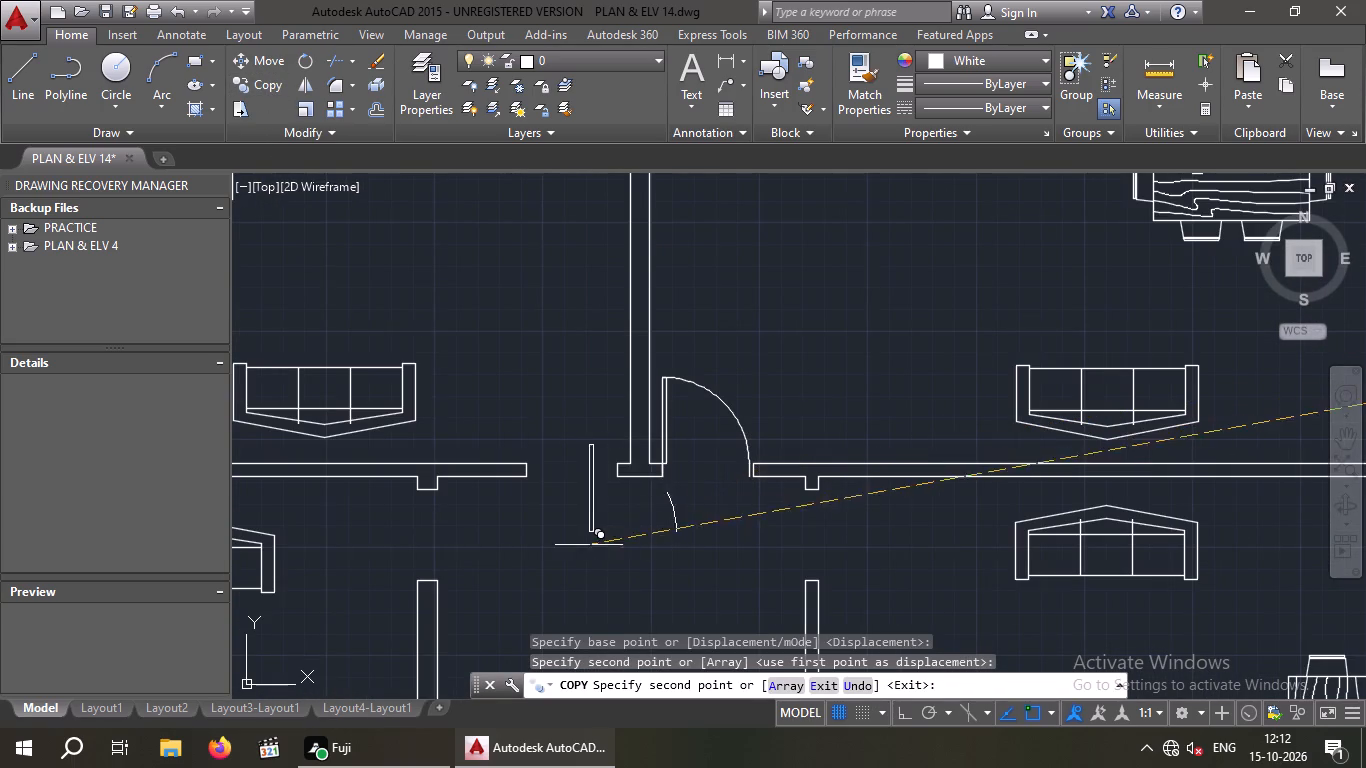
scroll(539, 504, "up", 2)
scroll(539, 505, "down", 5)
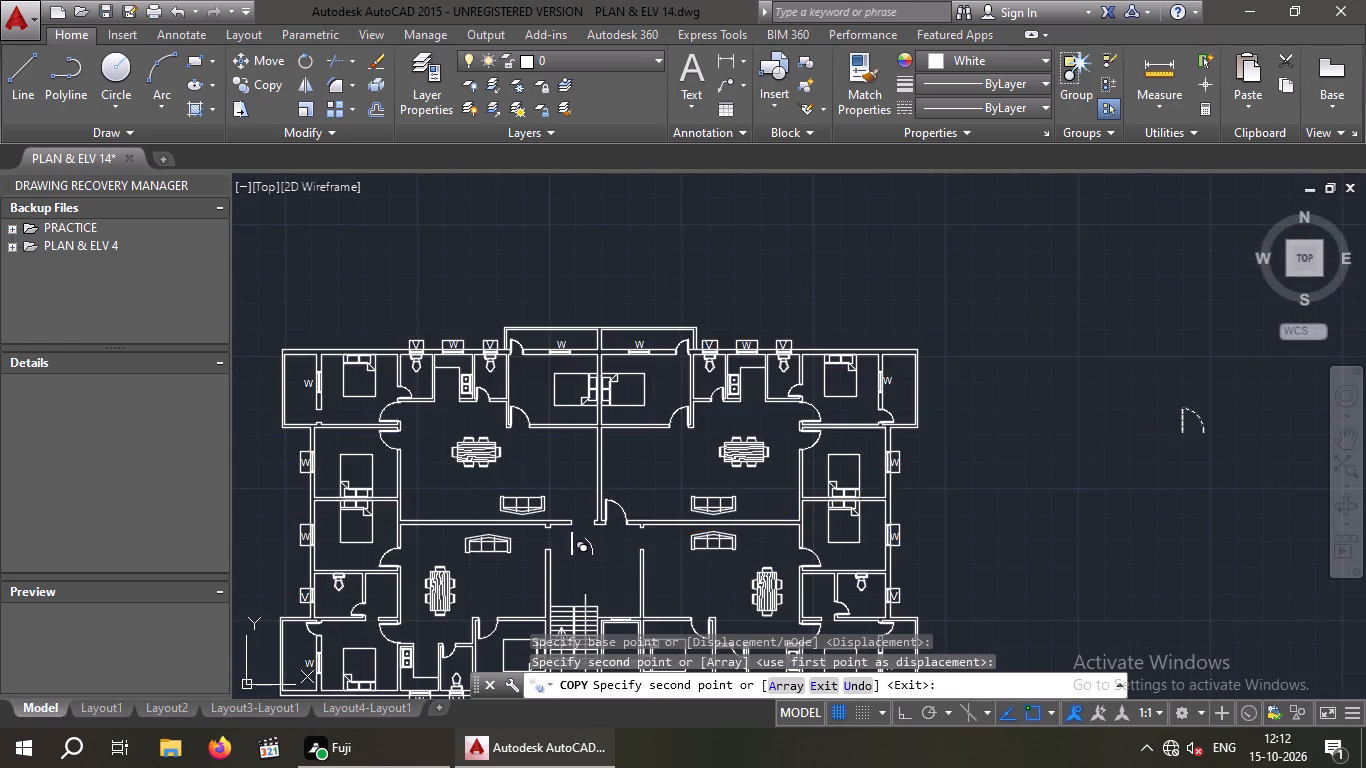
scroll(577, 561, "up", 3)
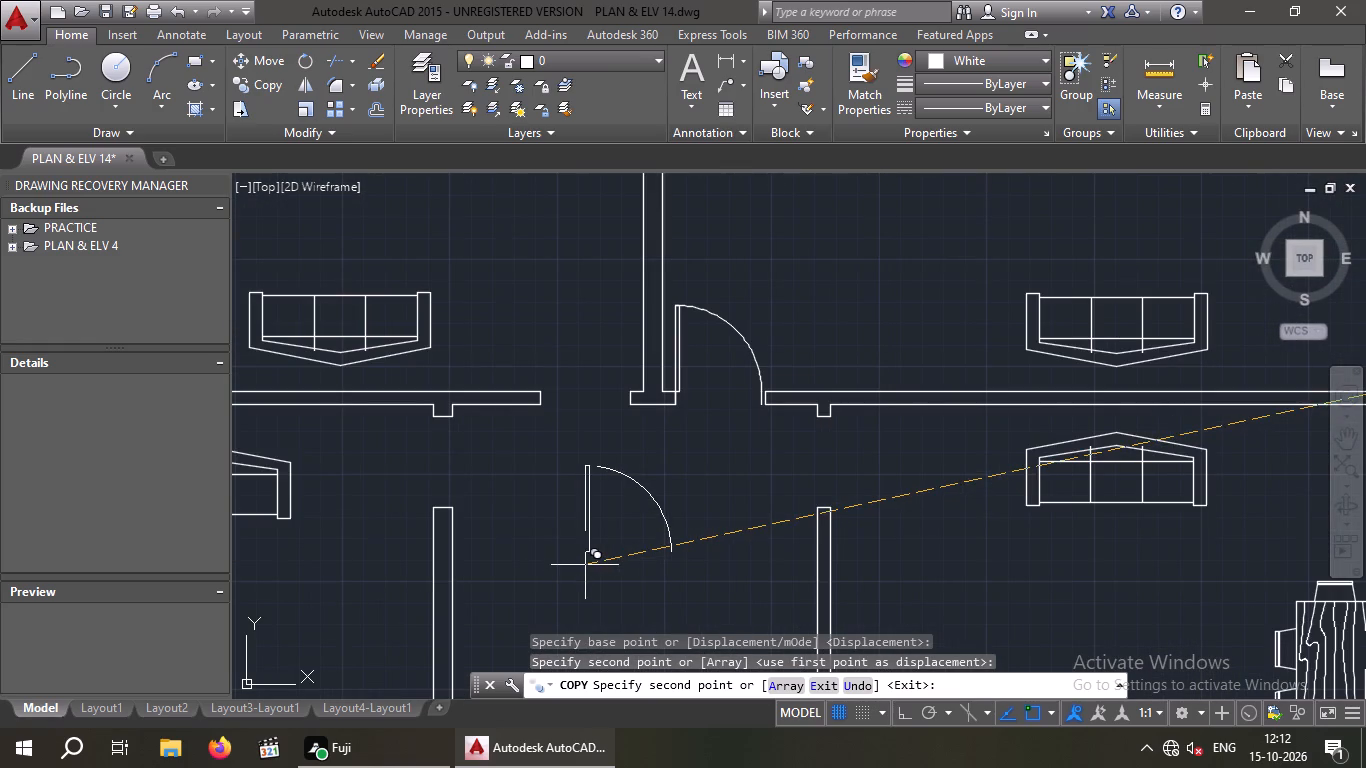
left_click(524, 363)
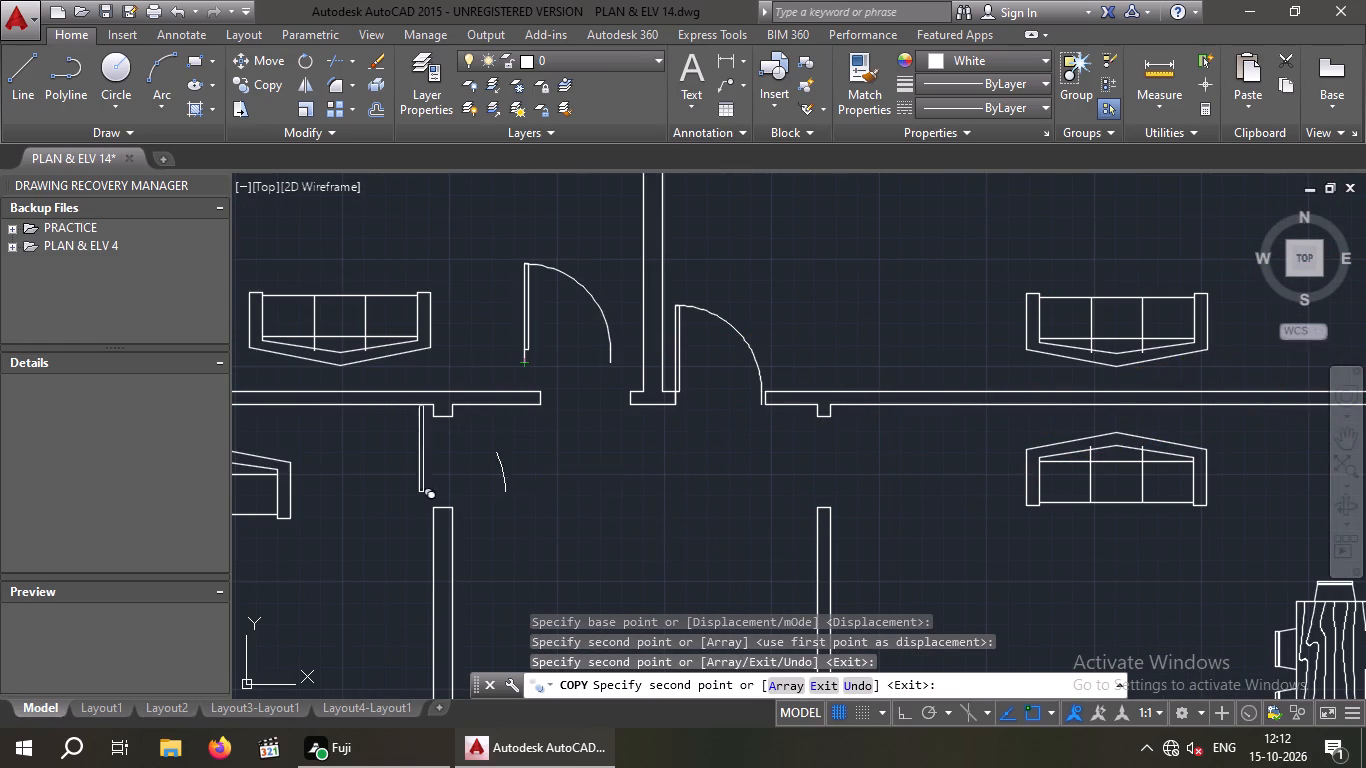
left_click(325, 529)
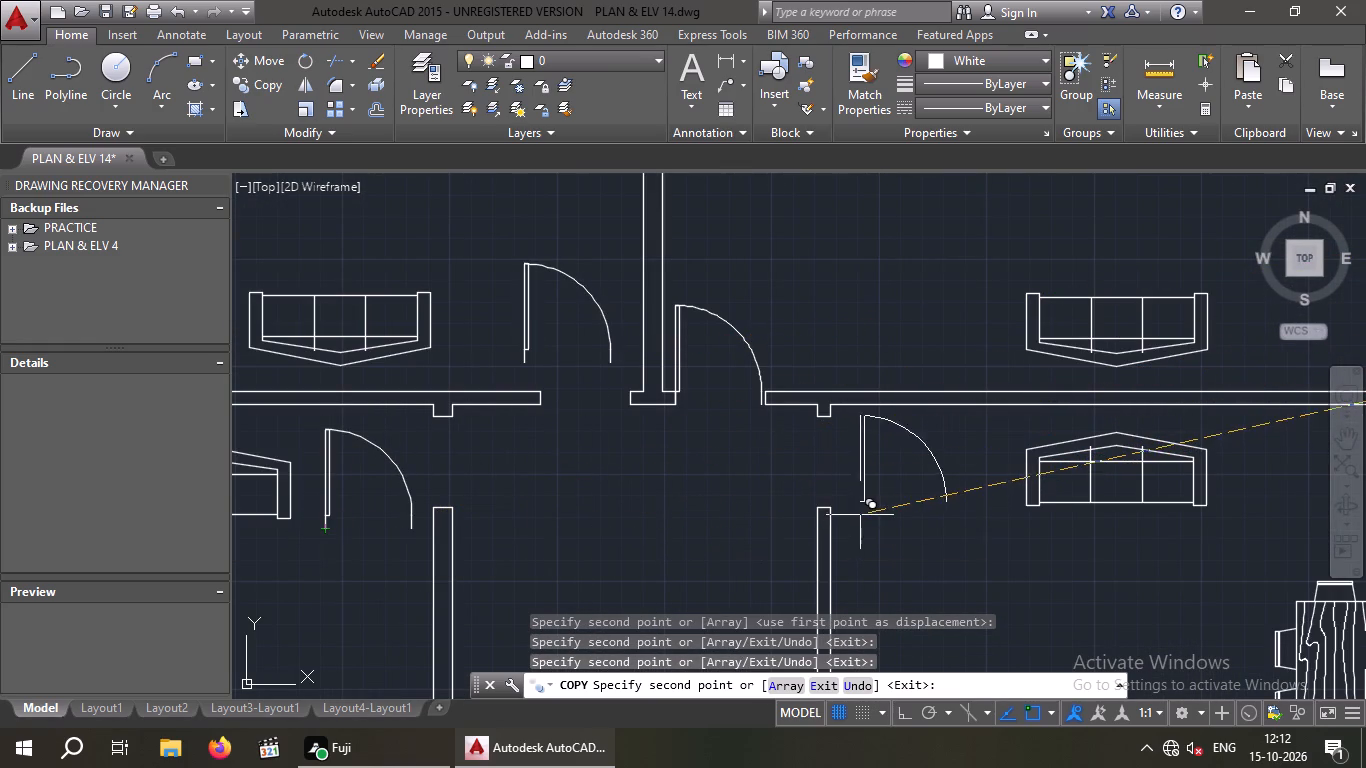
left_click(864, 519)
key("Escape")
key("Escape")
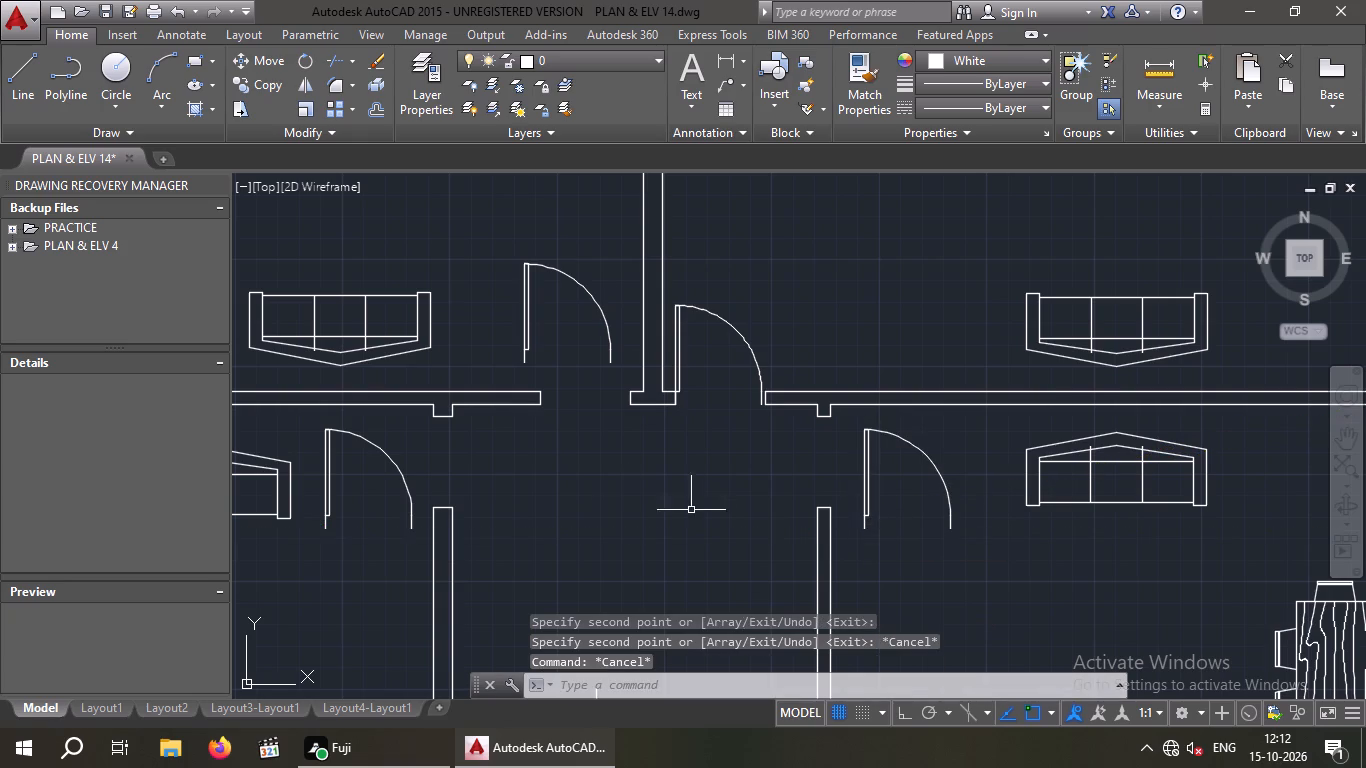
Flip the door copy above the western entrance horizontally and move its frame corner onto the central stub's southwest corner.
left_click_drag(590, 285, 546, 319)
left_click(491, 334)
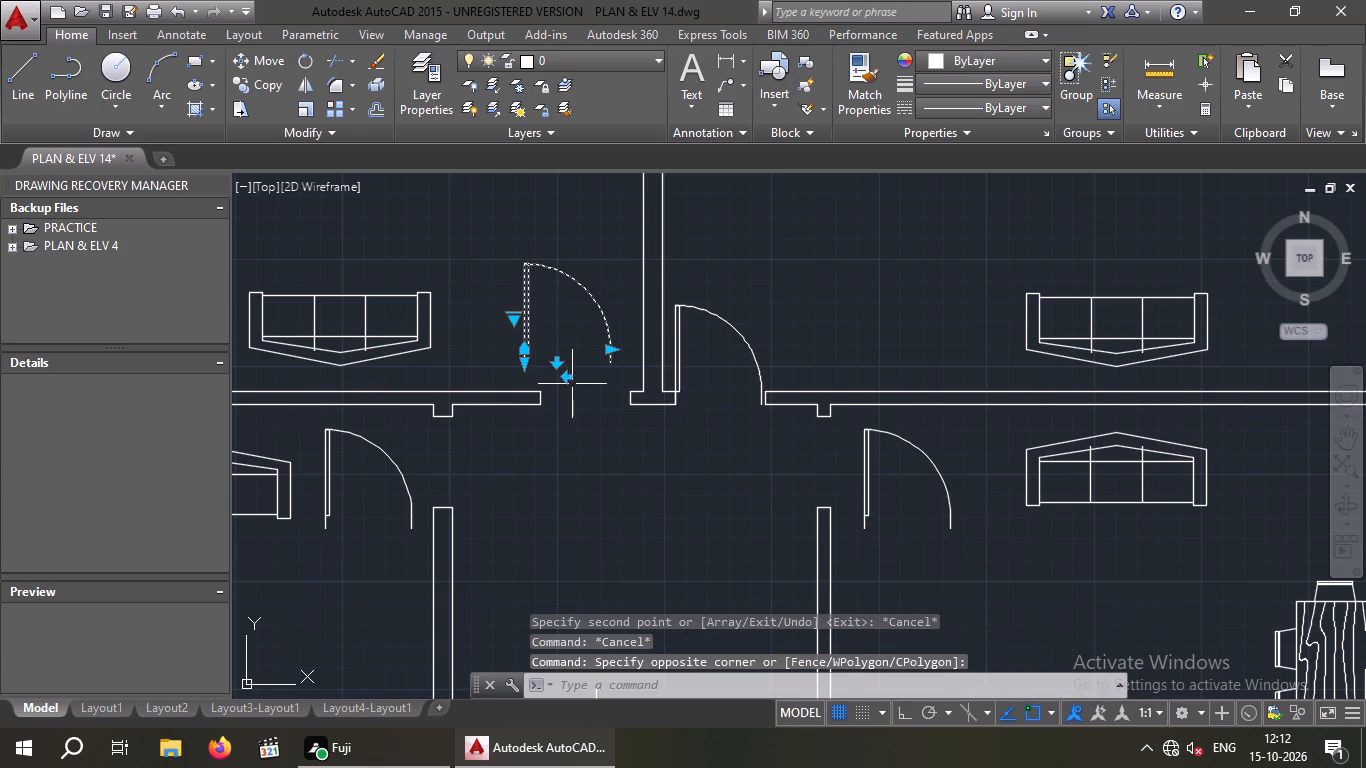
left_click(567, 377)
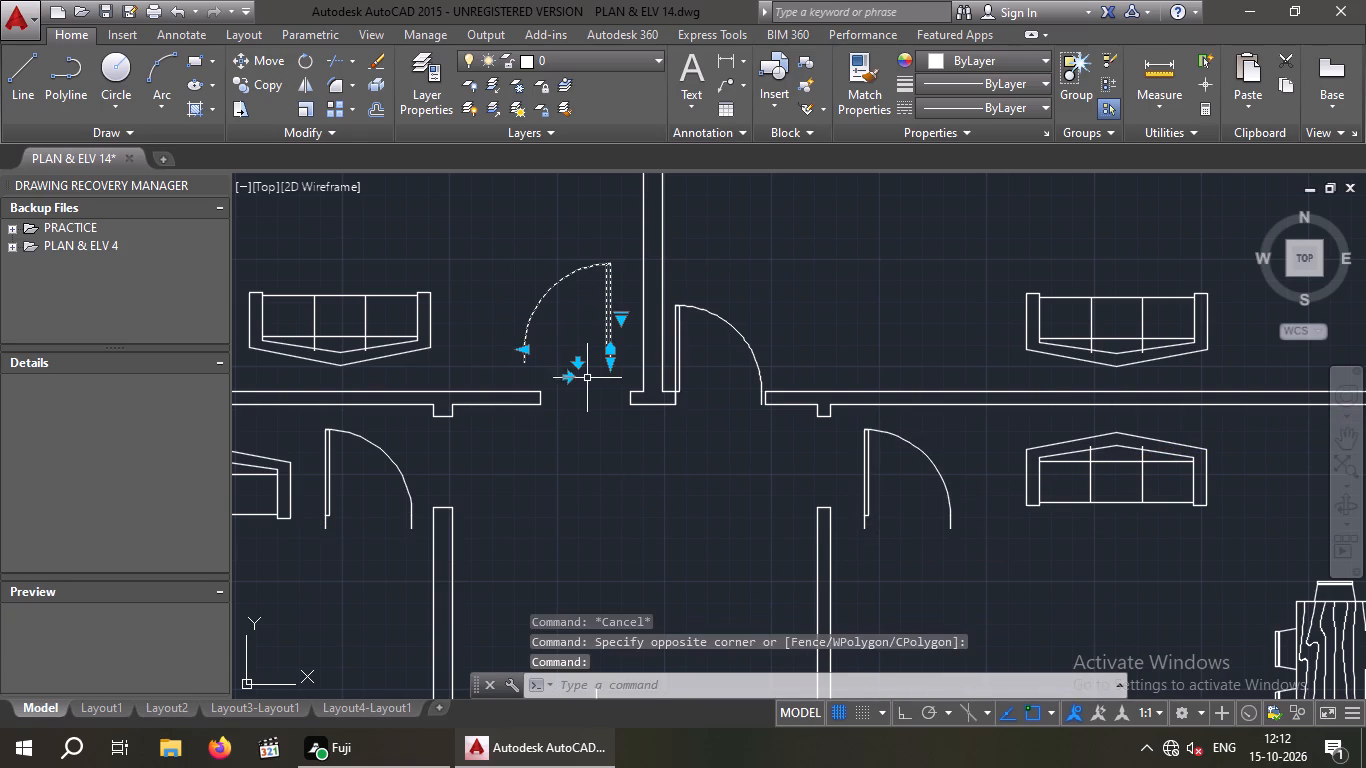
left_click(270, 57)
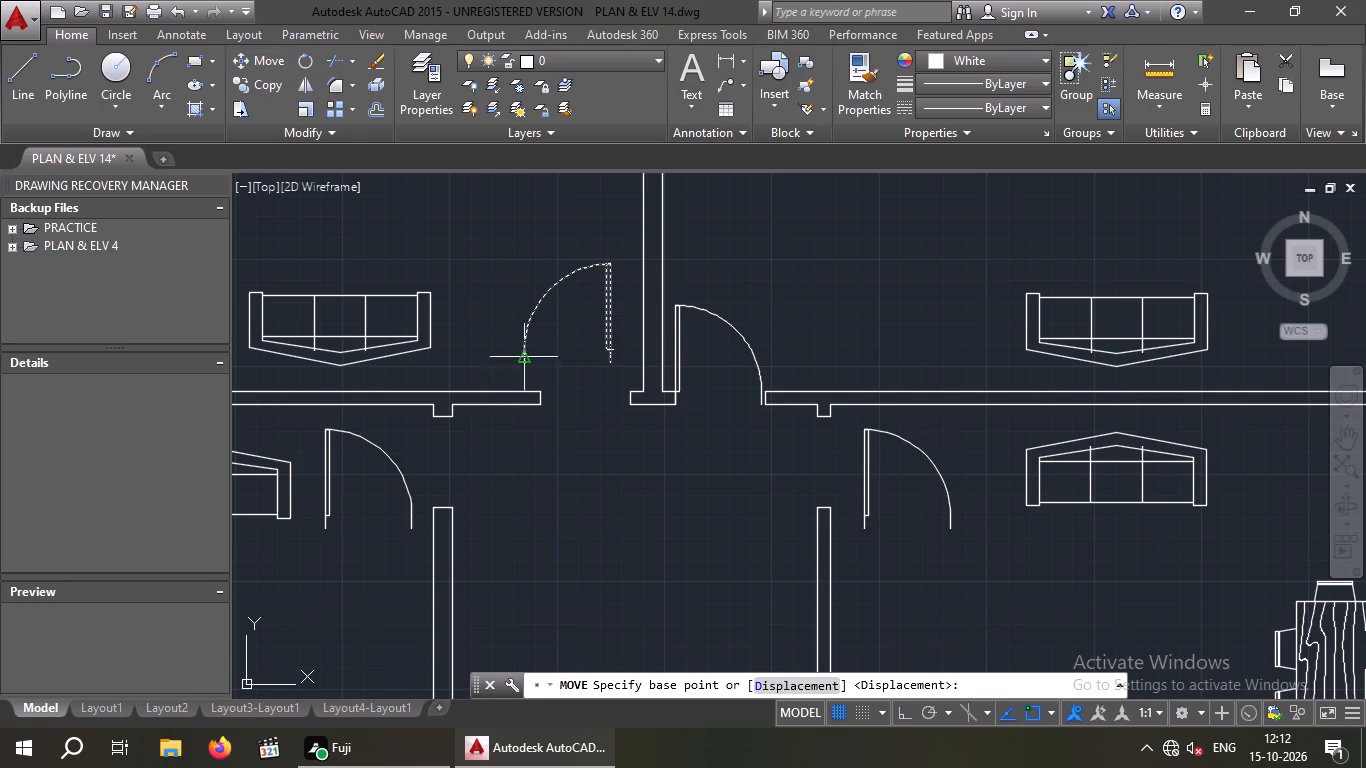
left_click(616, 363)
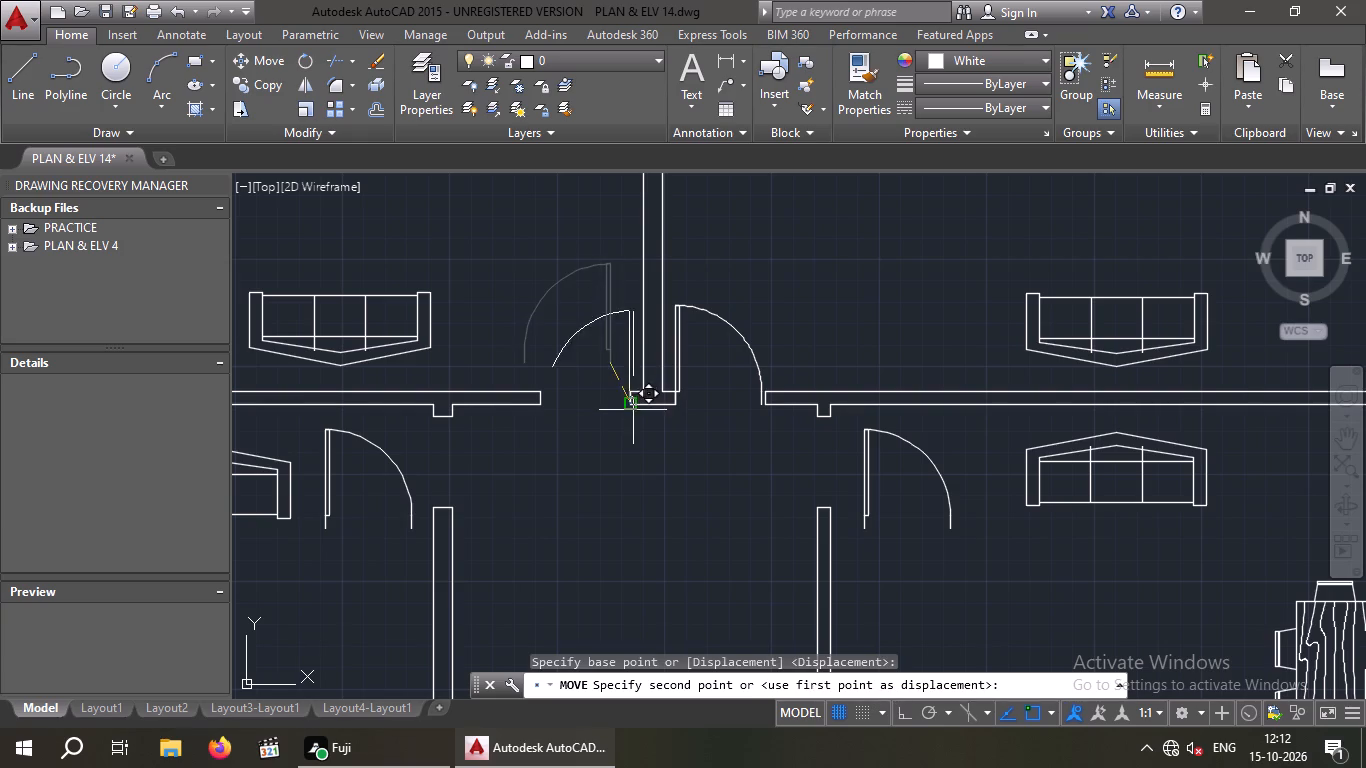
scroll(629, 404, "up", 4)
left_click(622, 408)
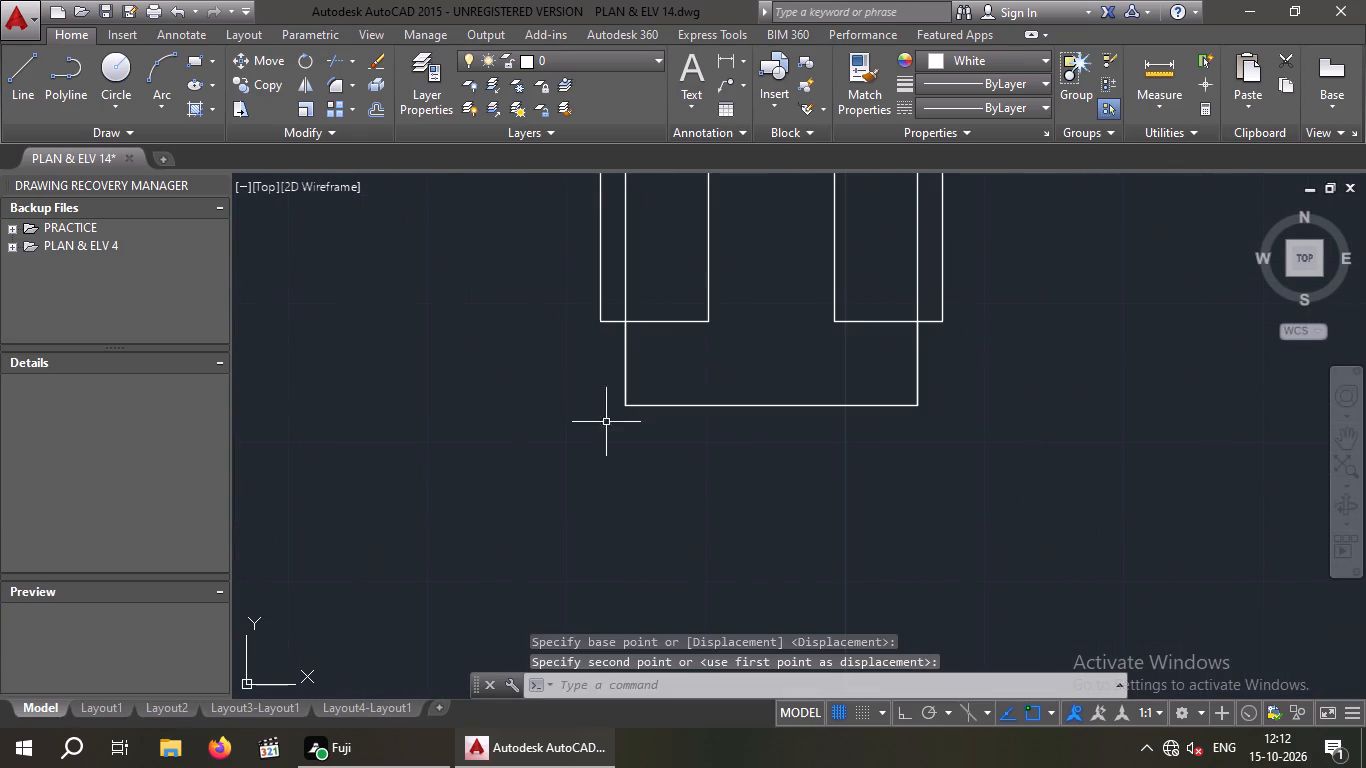
Flip the door copy east of the stair lobby horizontally and reverse its swing direction.
scroll(584, 470, "down", 3)
middle_click_drag(798, 531, 703, 533)
scroll(663, 501, "down", 2)
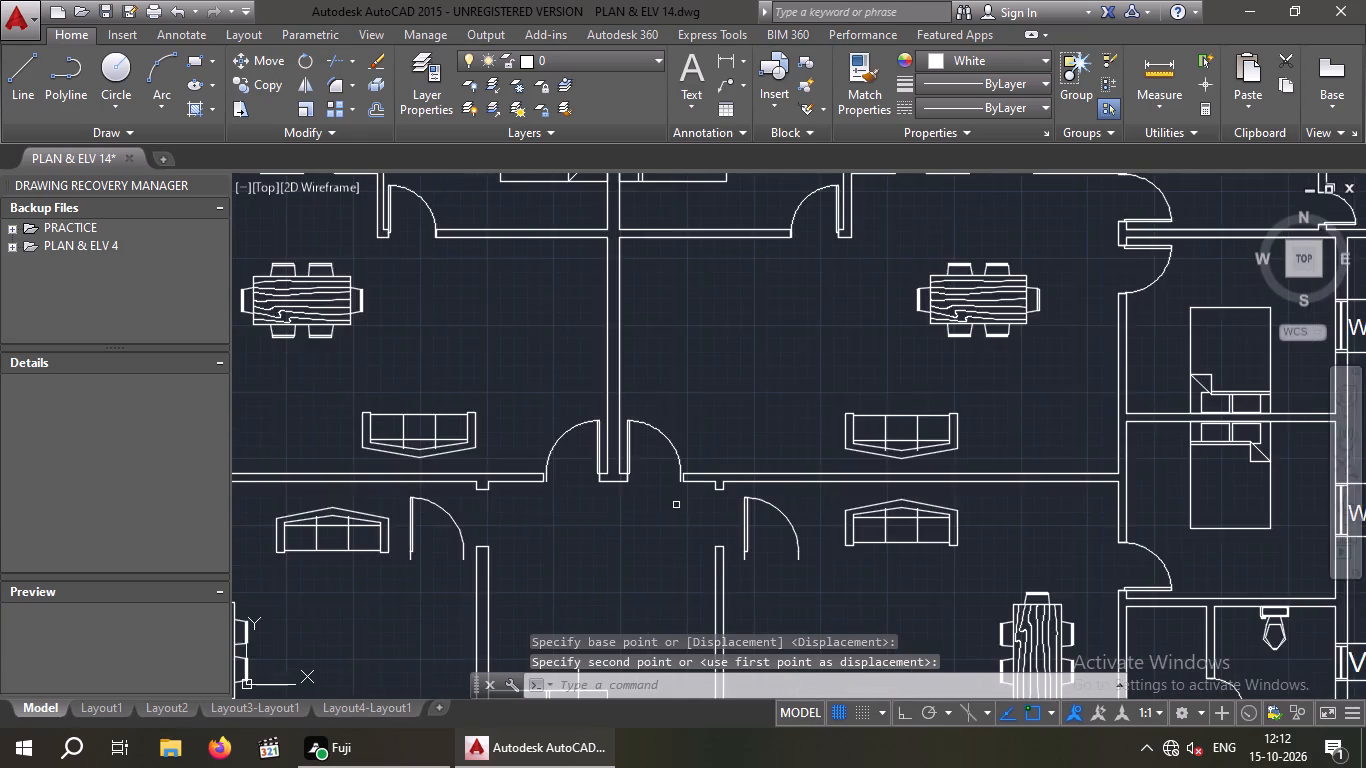
scroll(699, 520, "up", 1)
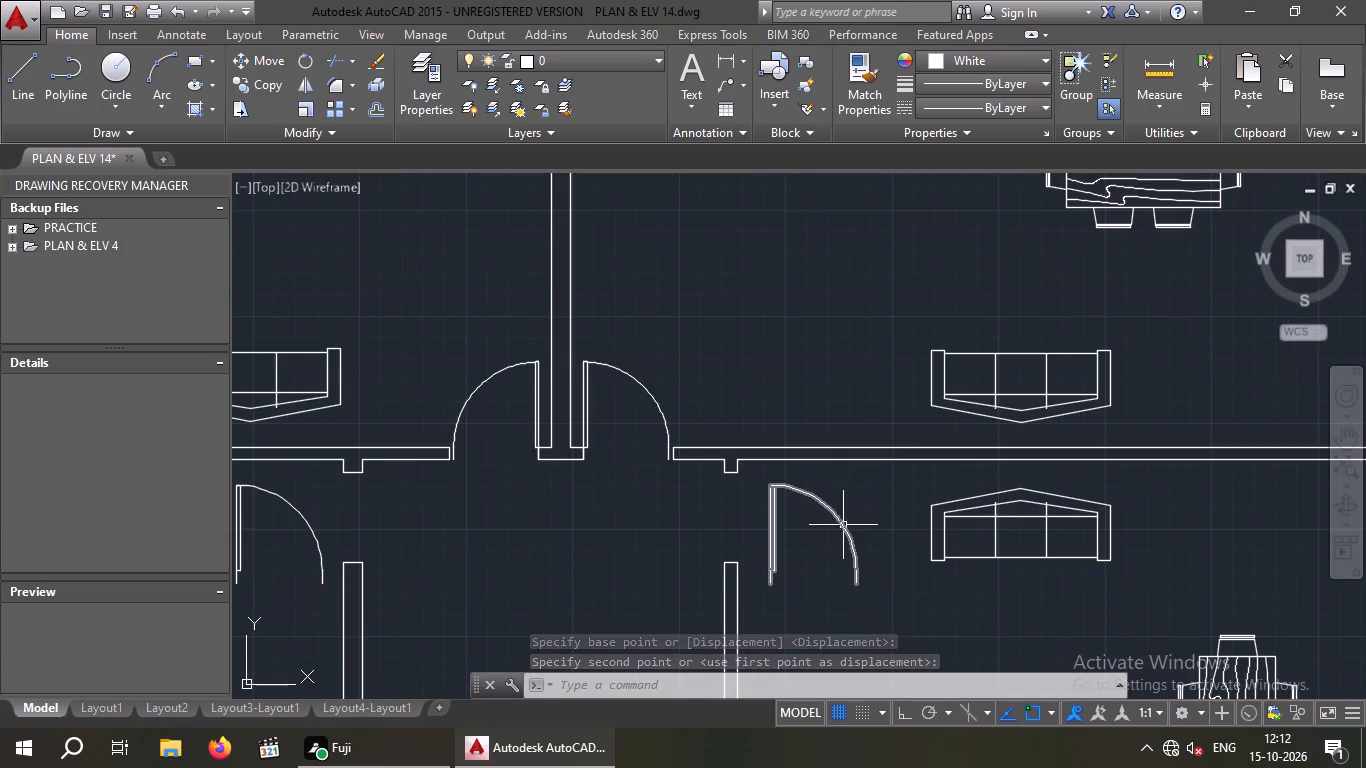
left_click(844, 527)
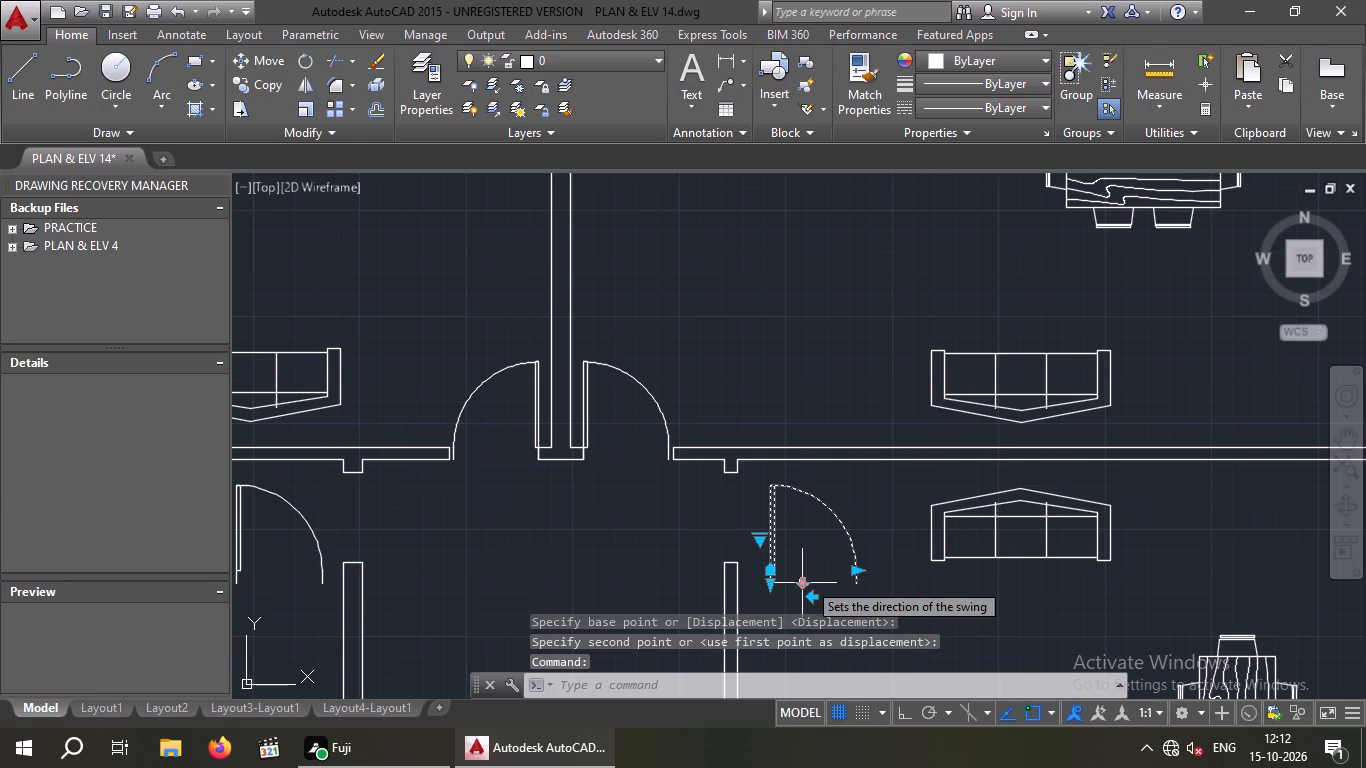
left_click(811, 597)
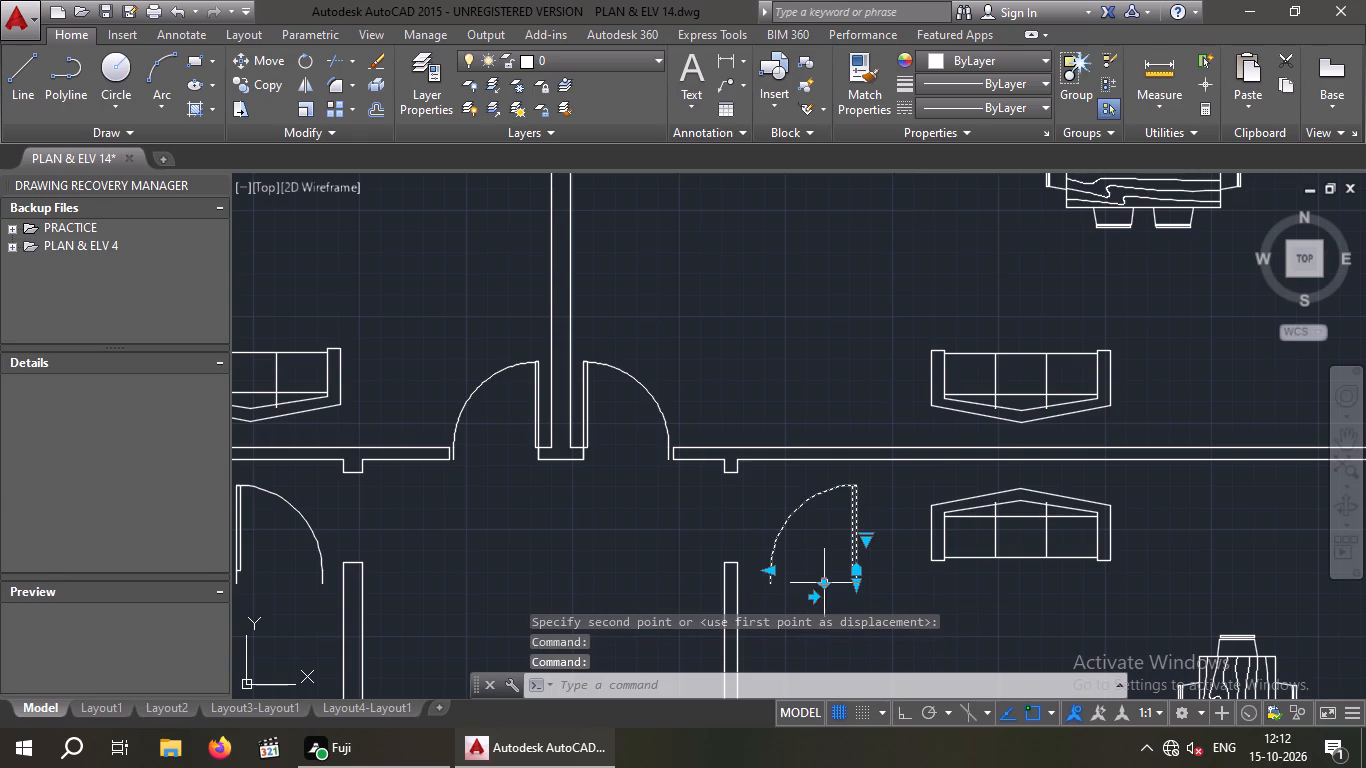
left_click(823, 586)
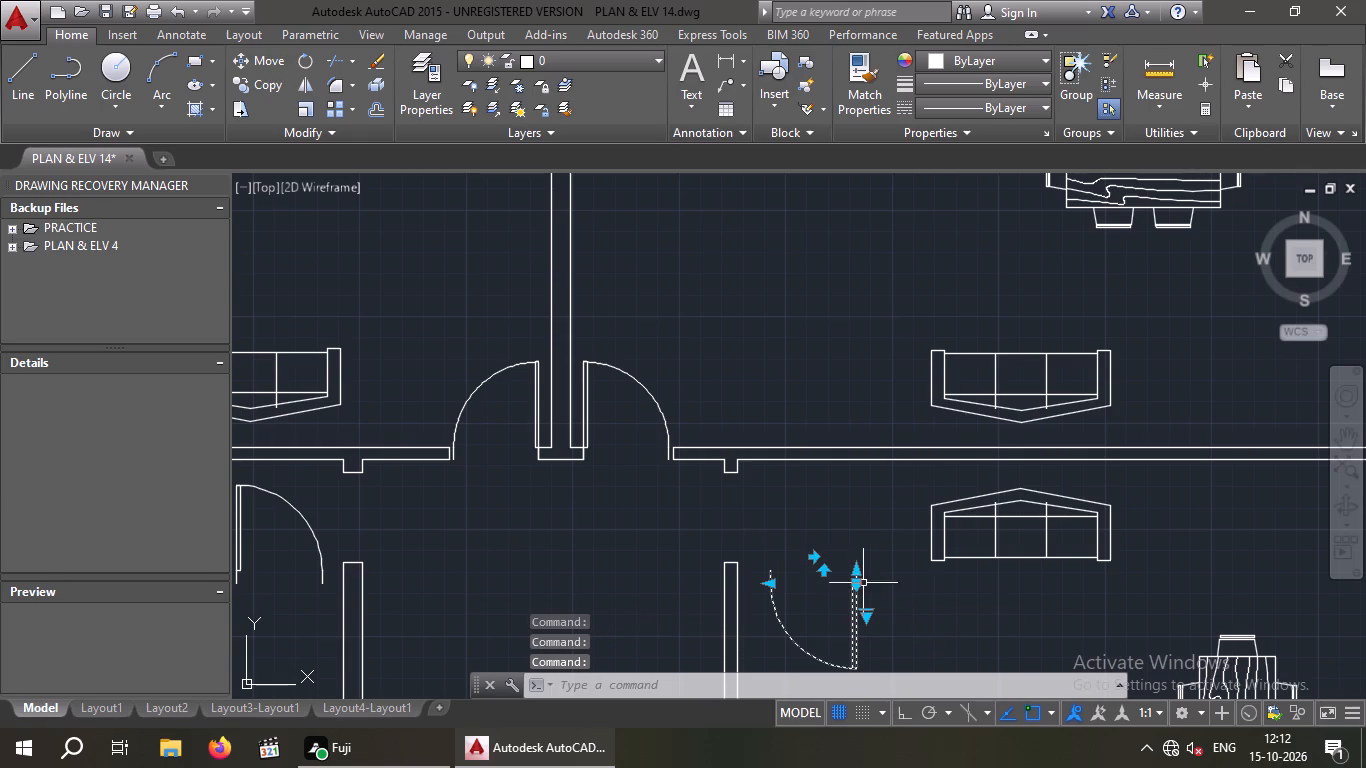
Rotate the door copy east of the lobby a quarter turn clockwise about its hinge-side frame corner, with Ortho on.
middle_click_drag(863, 582, 826, 513)
key("Escape")
left_click_drag(872, 524, 786, 616)
left_click(764, 619)
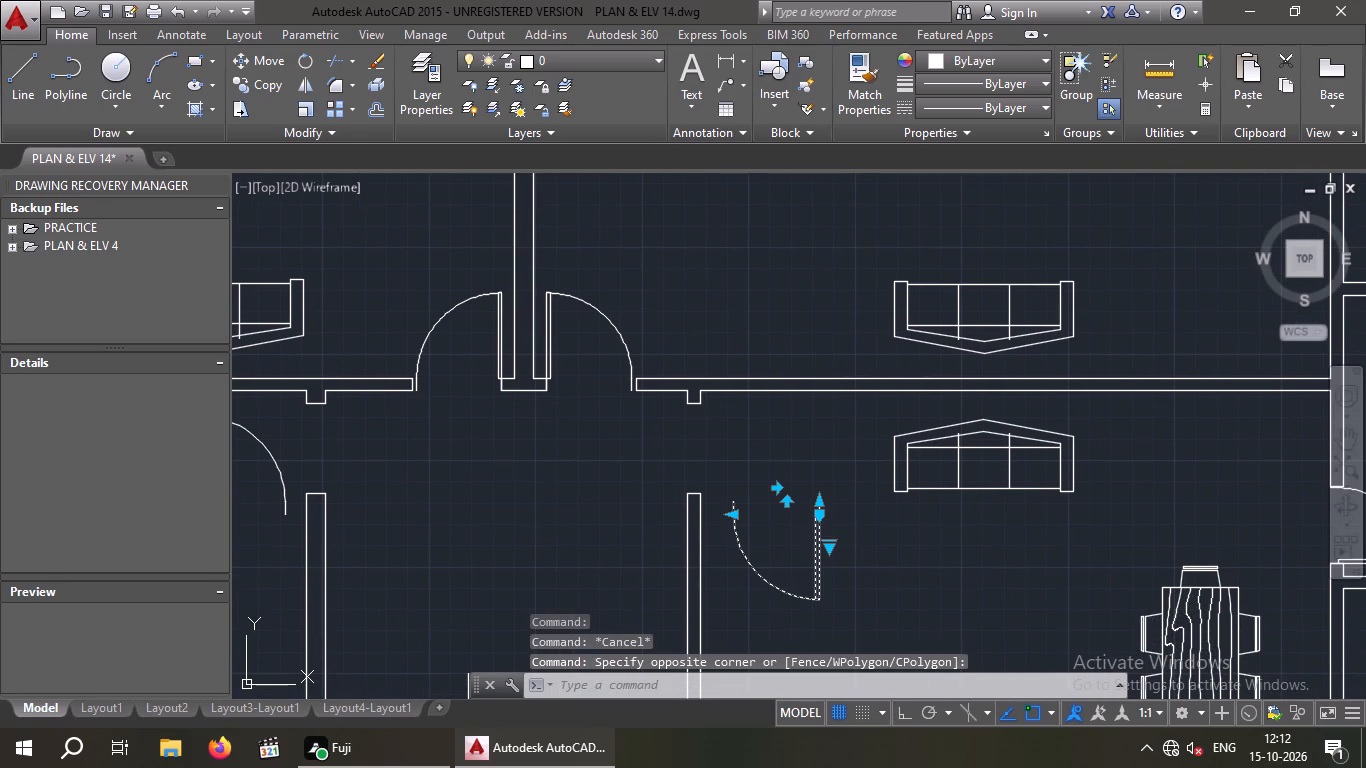
left_click(300, 58)
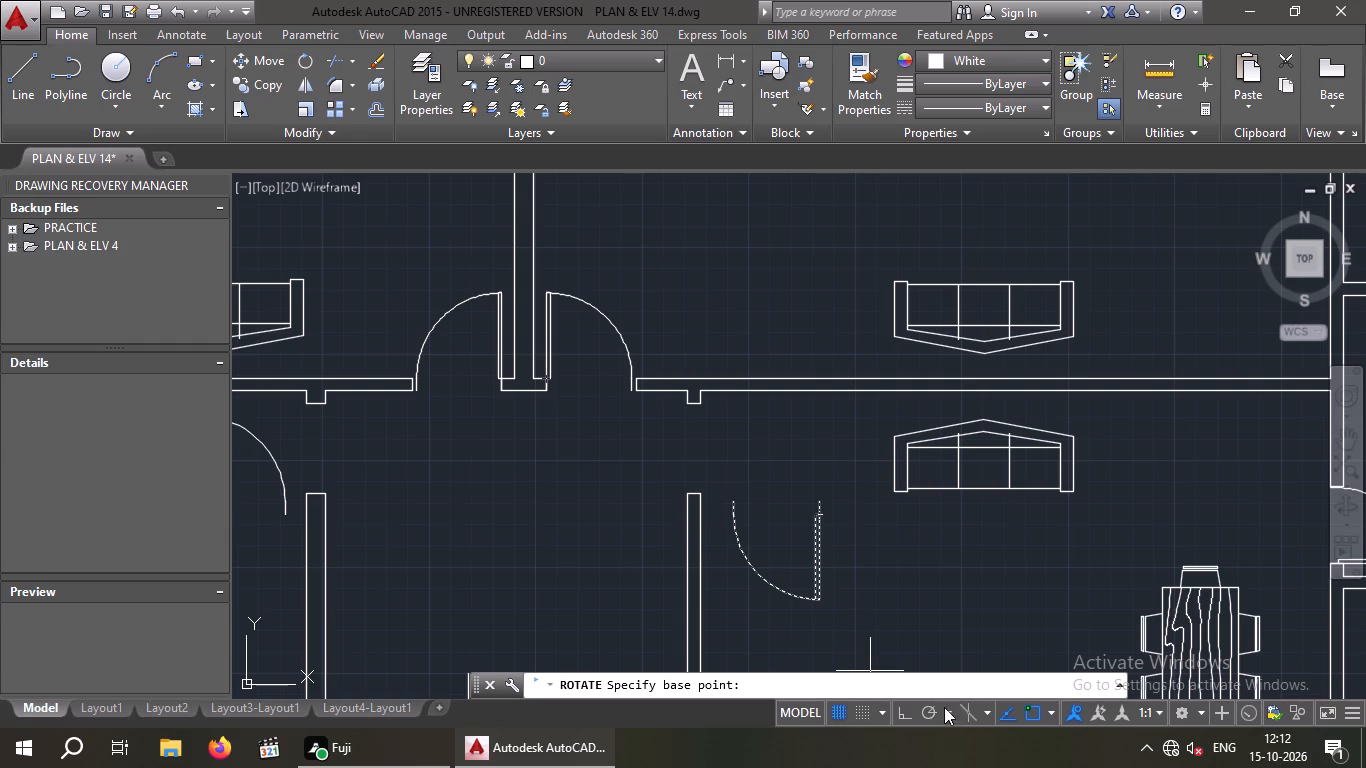
left_click(903, 711)
left_click_drag(823, 495, 847, 508)
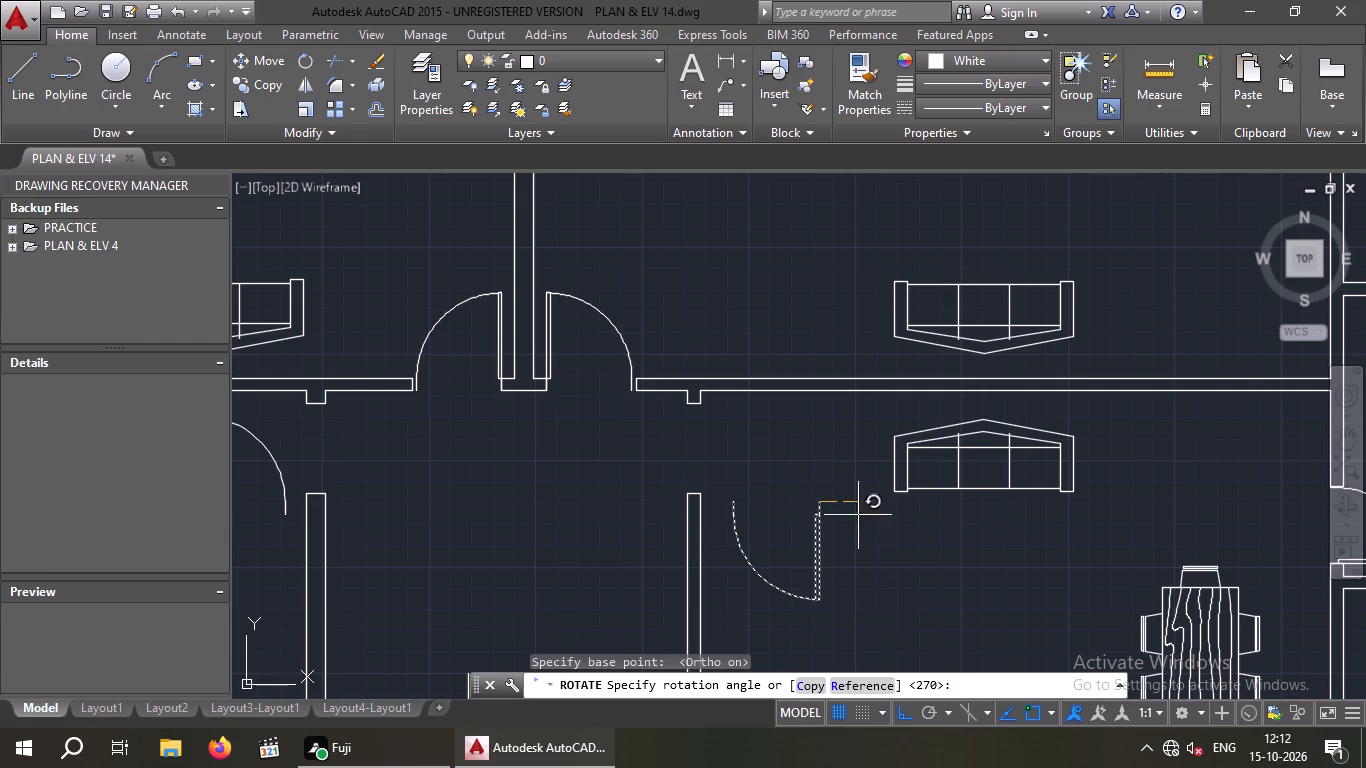
left_click(843, 565)
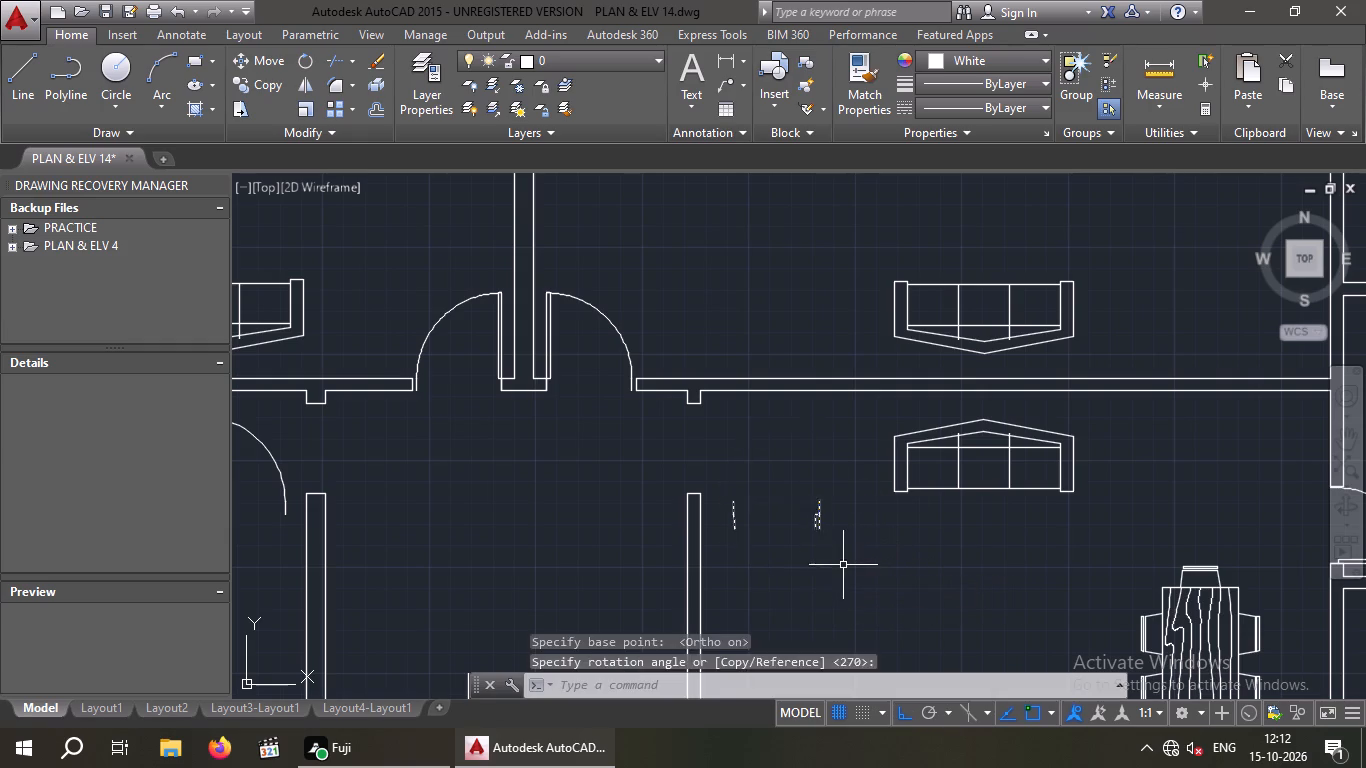
key("Escape")
Delete the loose door copy standing beside the sofa west of the stair lobby.
scroll(813, 527, "down", 2)
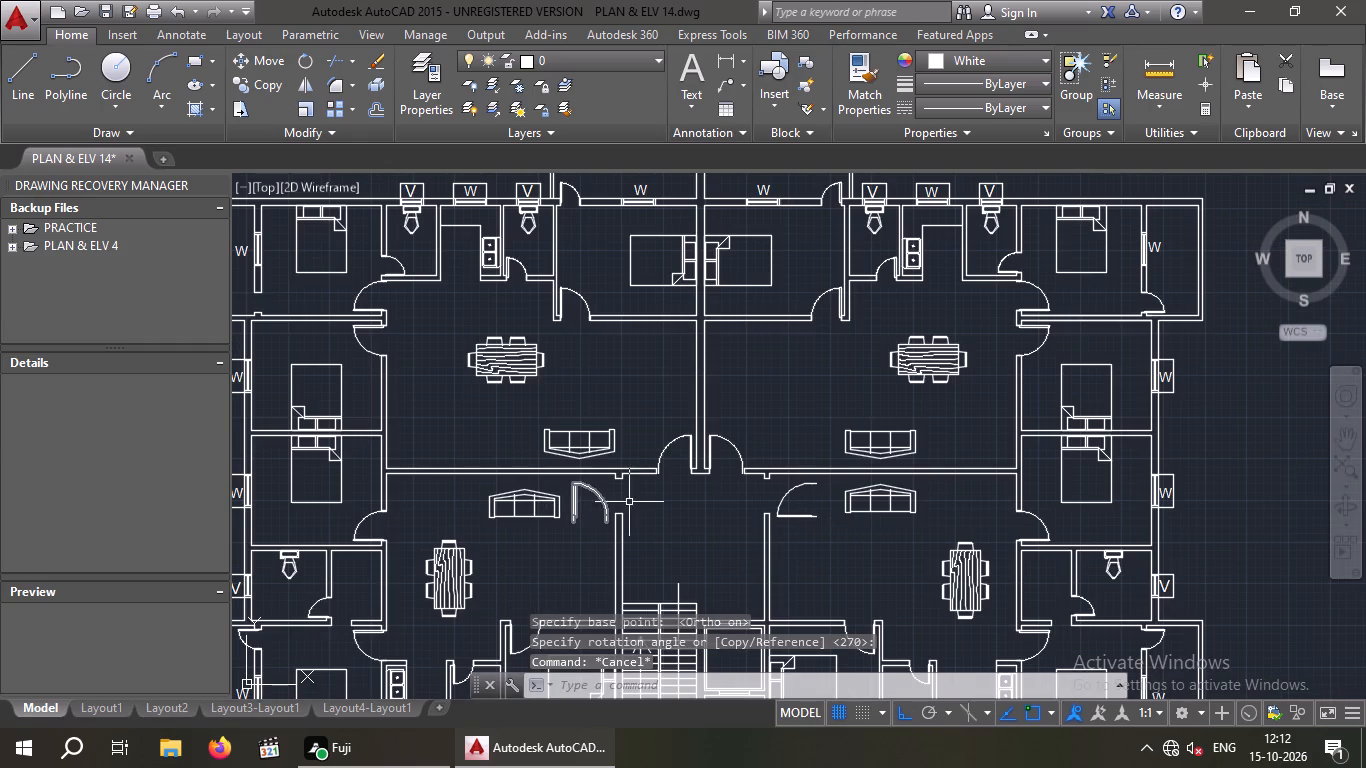
scroll(593, 504, "up", 3)
left_click_drag(648, 470, 602, 513)
left_click(594, 518)
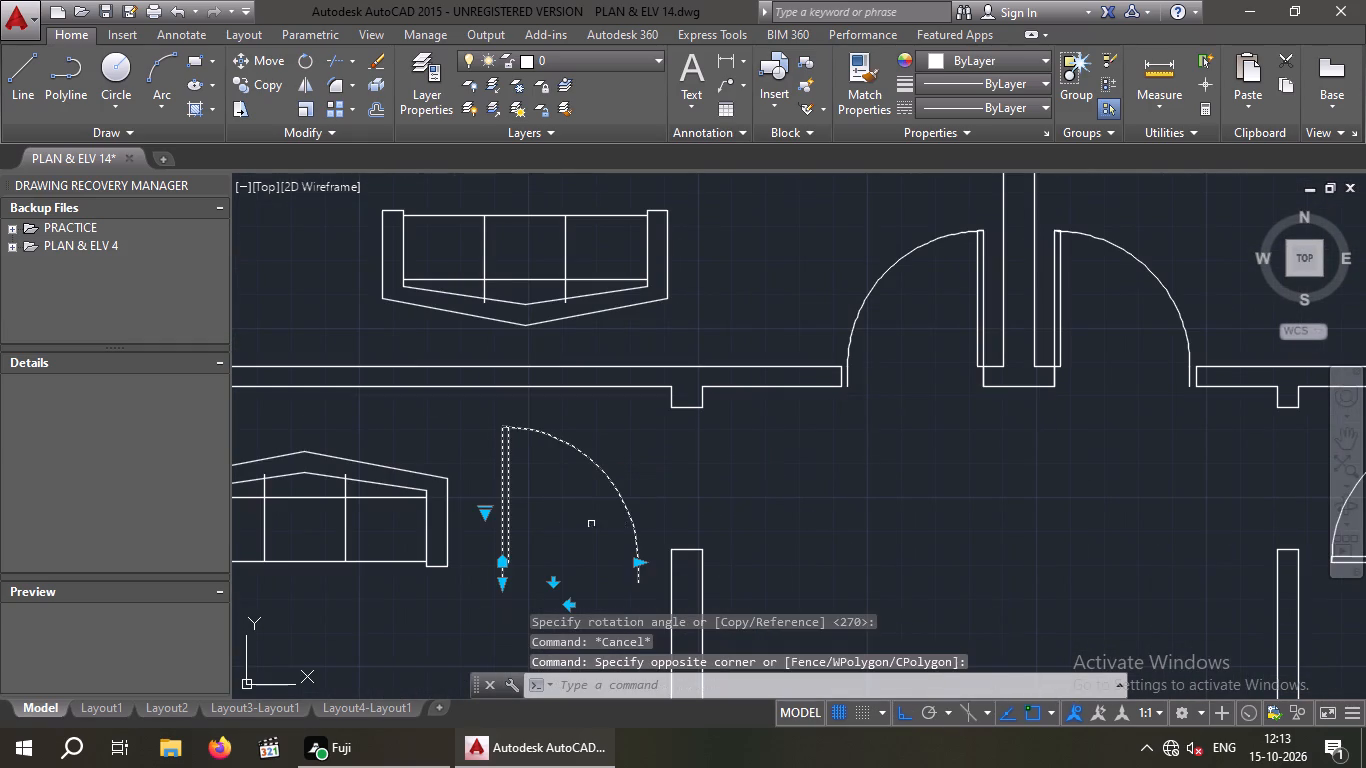
key("Delete")
Flip the rotated door east of the lobby in both directions so its leaf lies north and opens eastward.
scroll(1005, 573, "down", 1)
middle_click_drag(1009, 554, 695, 537)
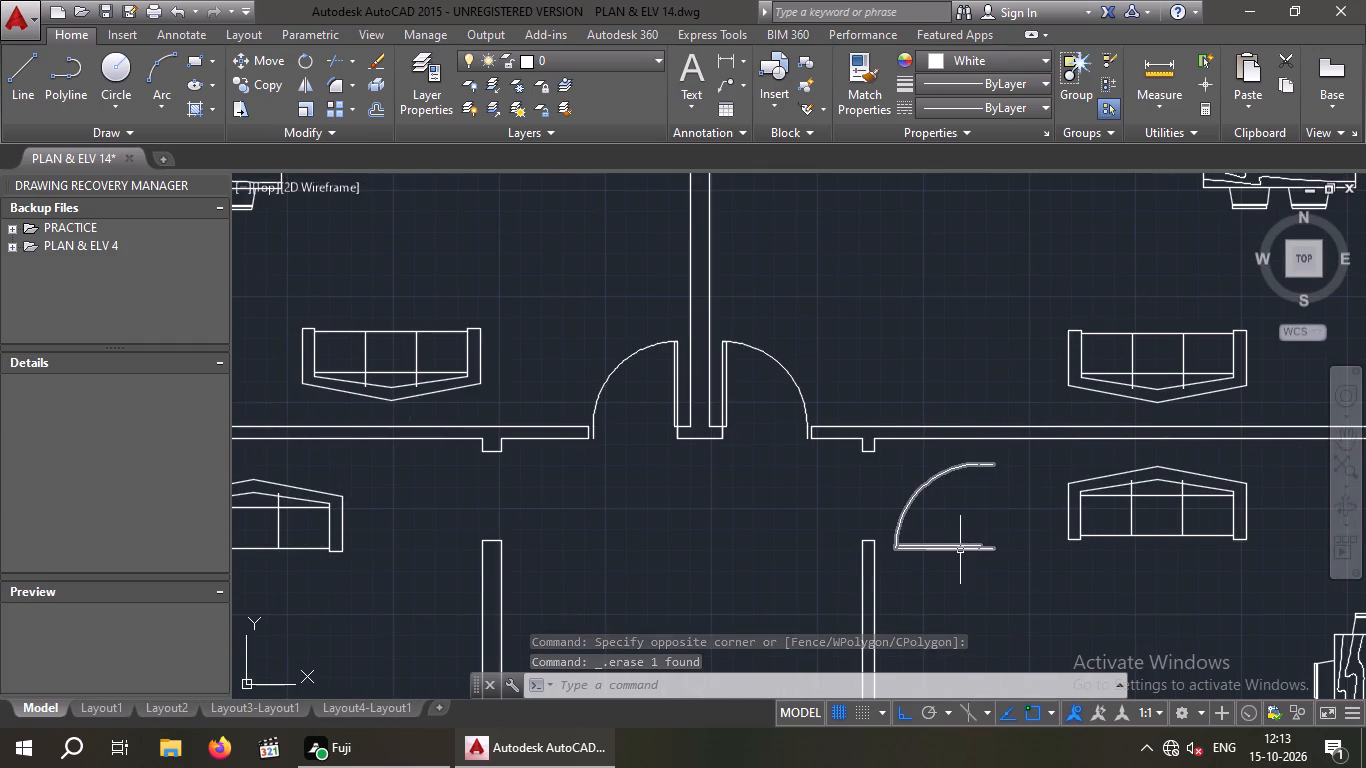
left_click(960, 548)
left_click(990, 515)
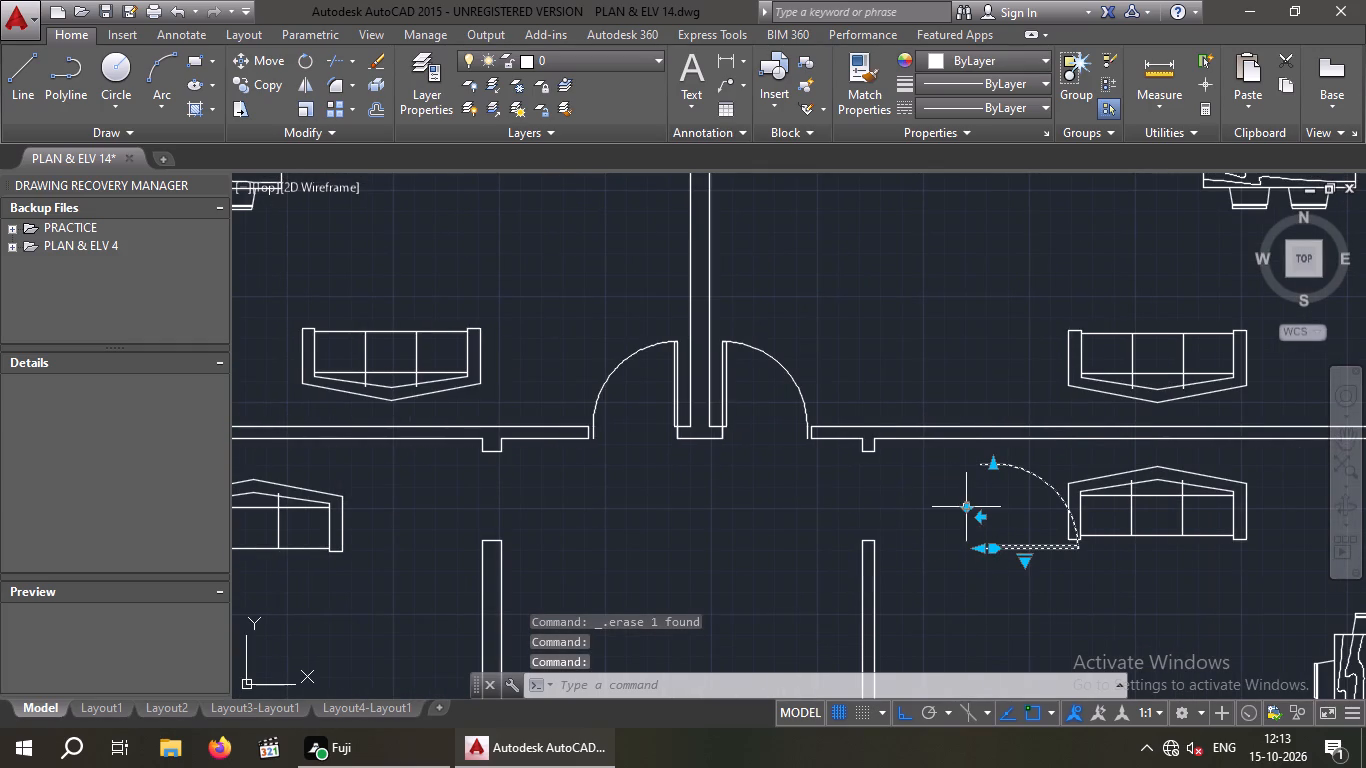
left_click(970, 509)
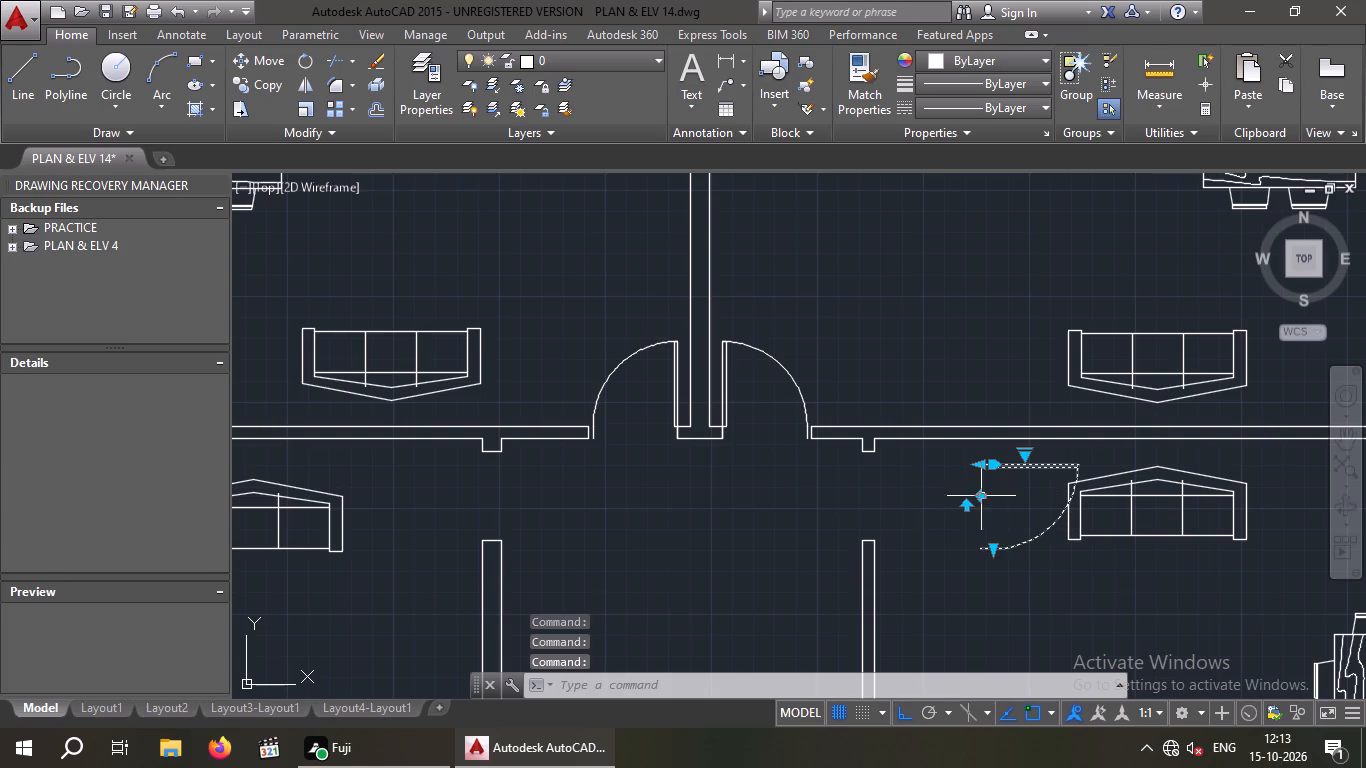
Copy the rotated door by its frame corner onto the southwest corner of the wall nib north of the lobby's east opening.
left_click(274, 88)
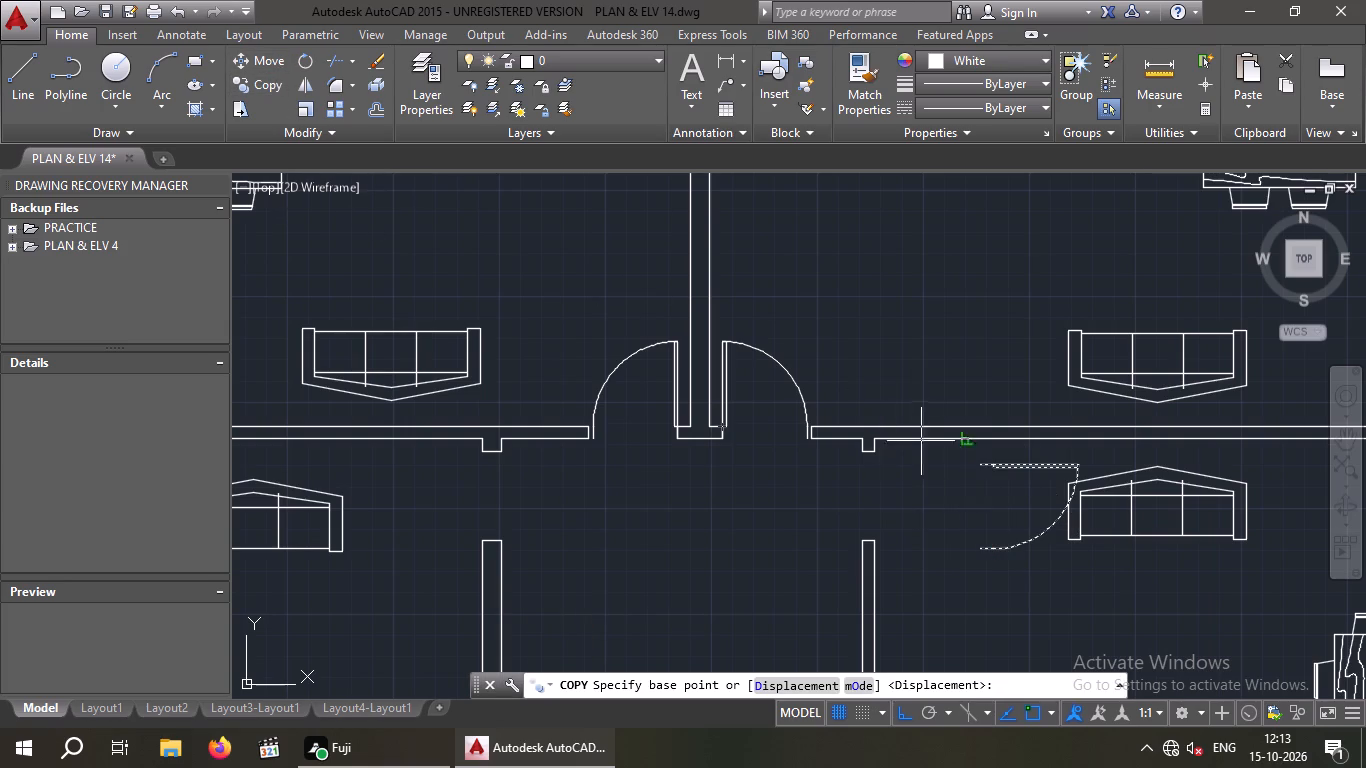
scroll(937, 459, "up", 2)
left_click_drag(1041, 471, 958, 482)
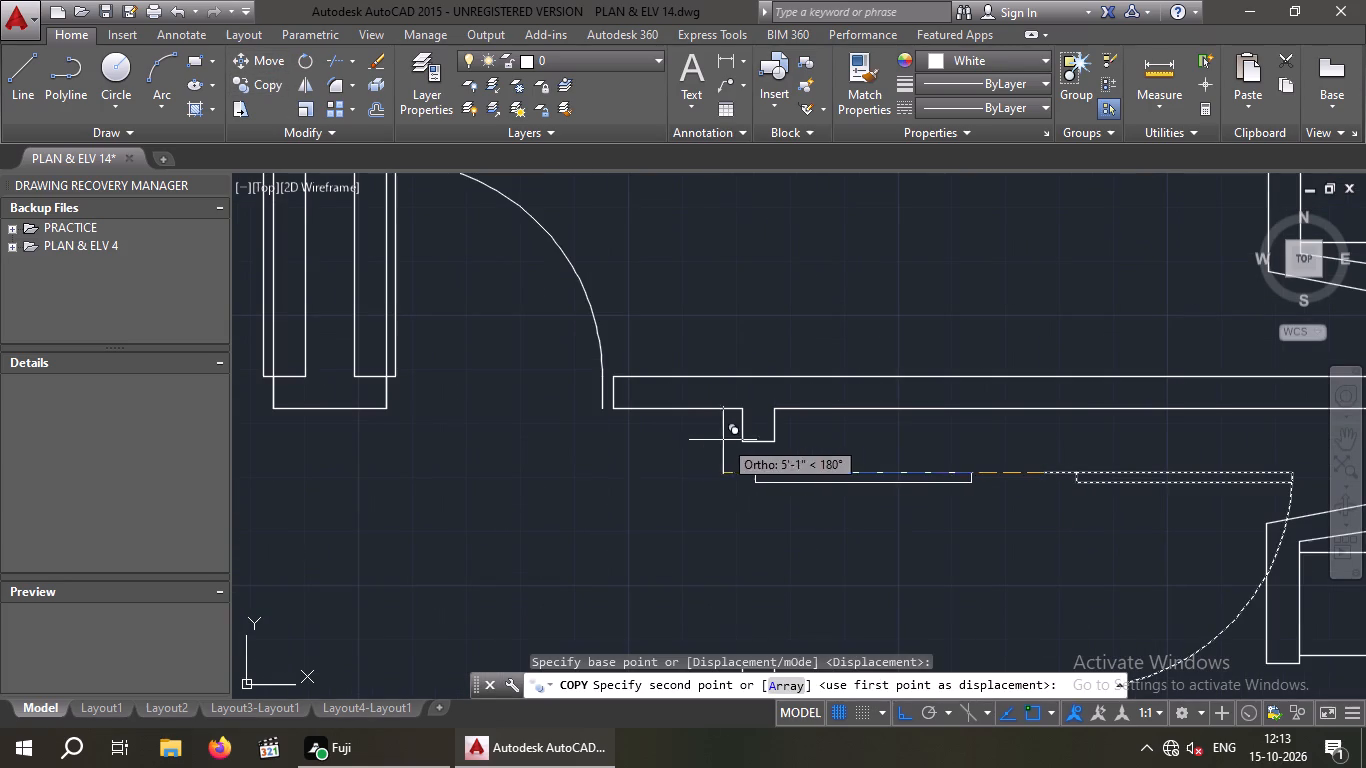
scroll(743, 447, "up", 2)
left_click(737, 437)
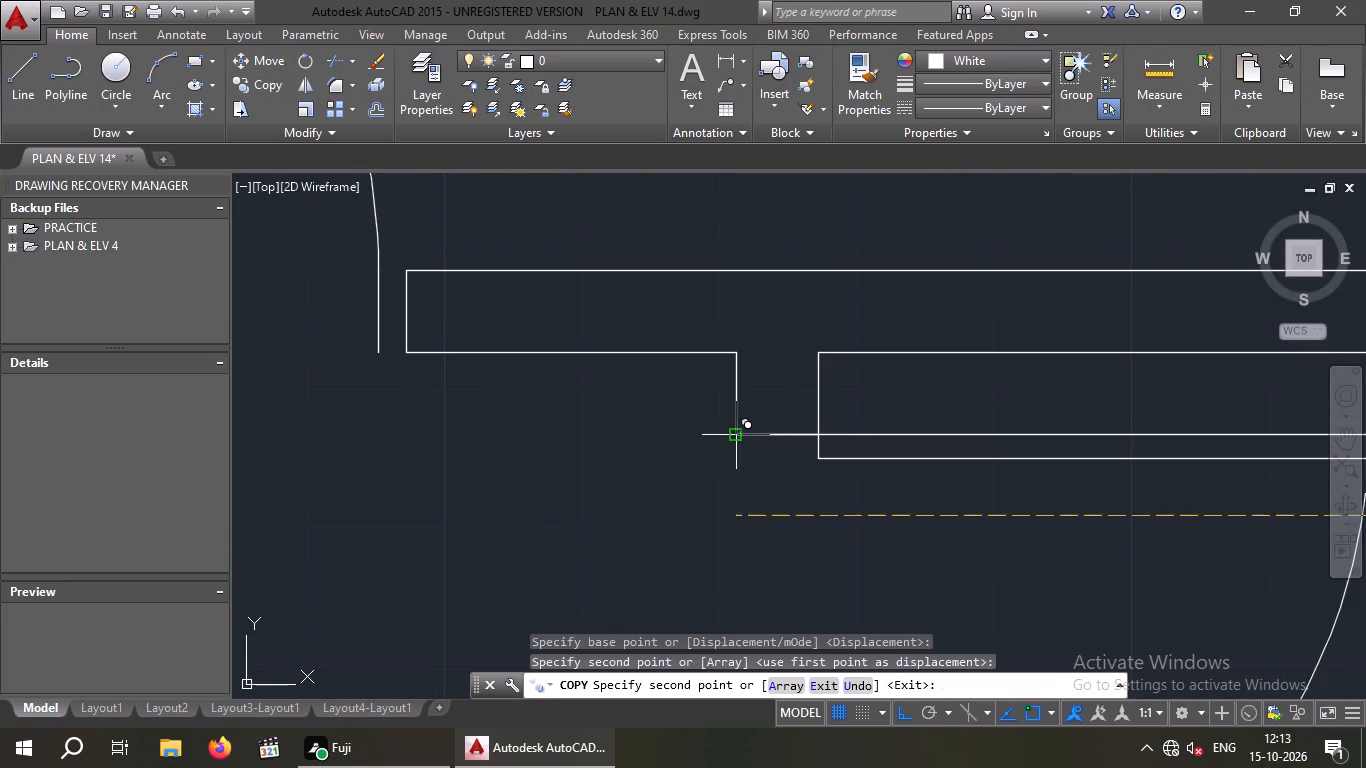
scroll(756, 444, "down", 3)
left_click(899, 709)
scroll(884, 577, "down", 1)
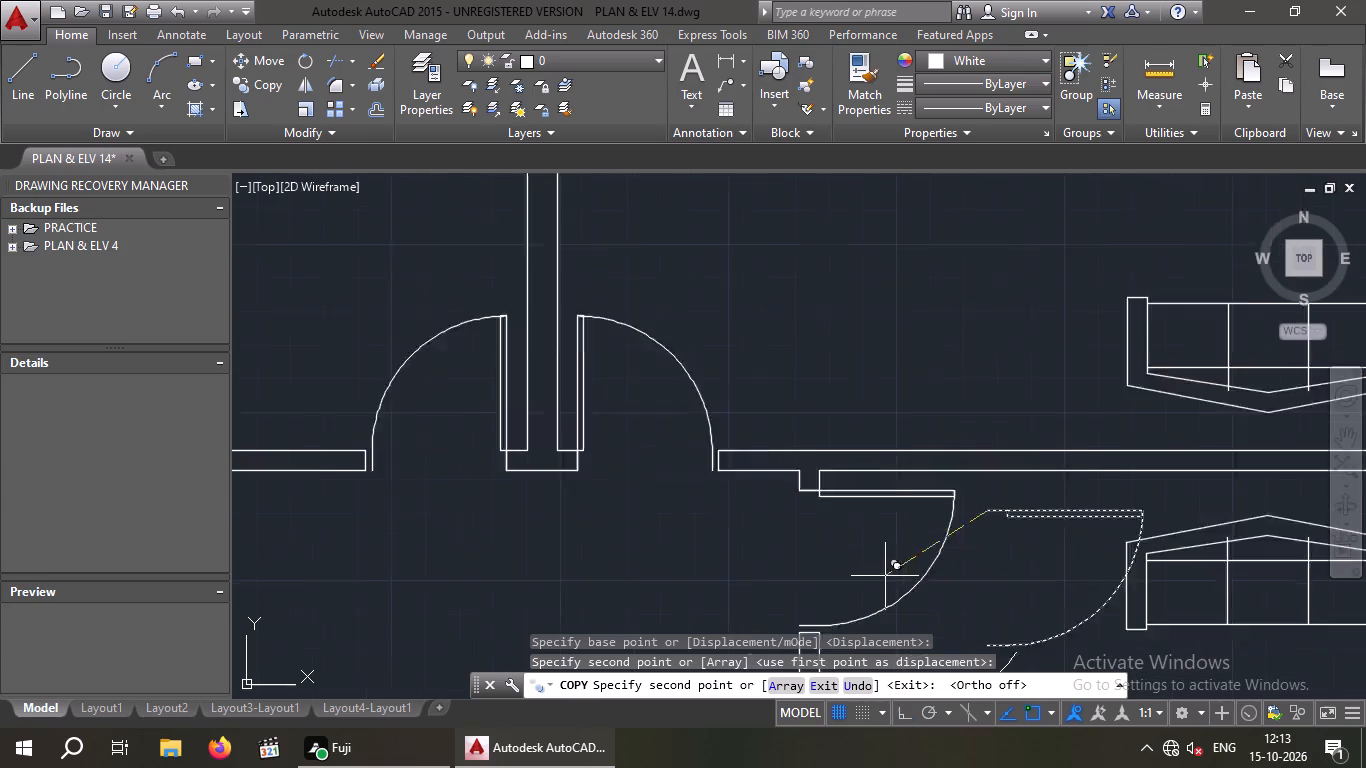
scroll(886, 574, "down", 1)
key("Escape")
Move the spare door copy from east of the stair lobby to just inside the lobby's west opening, using its frame corner.
left_click(973, 535)
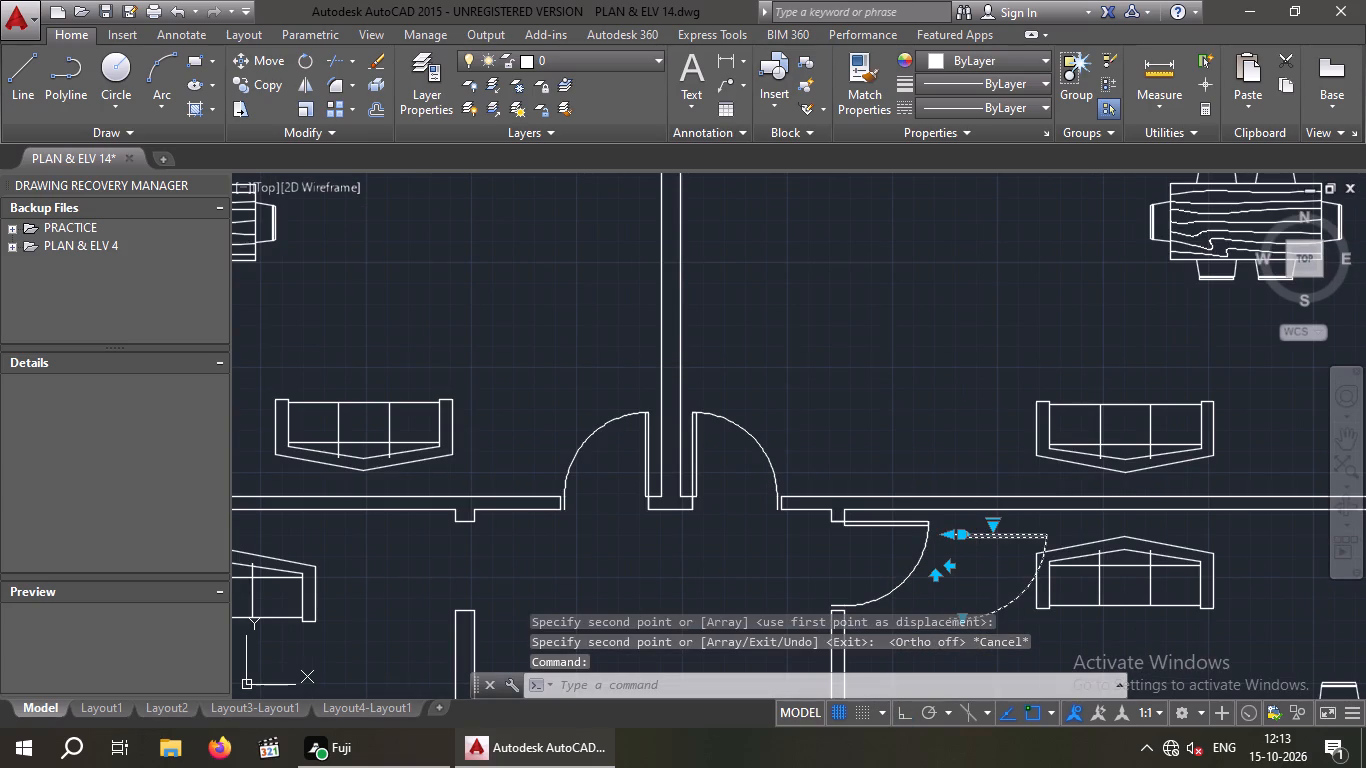
left_click(262, 57)
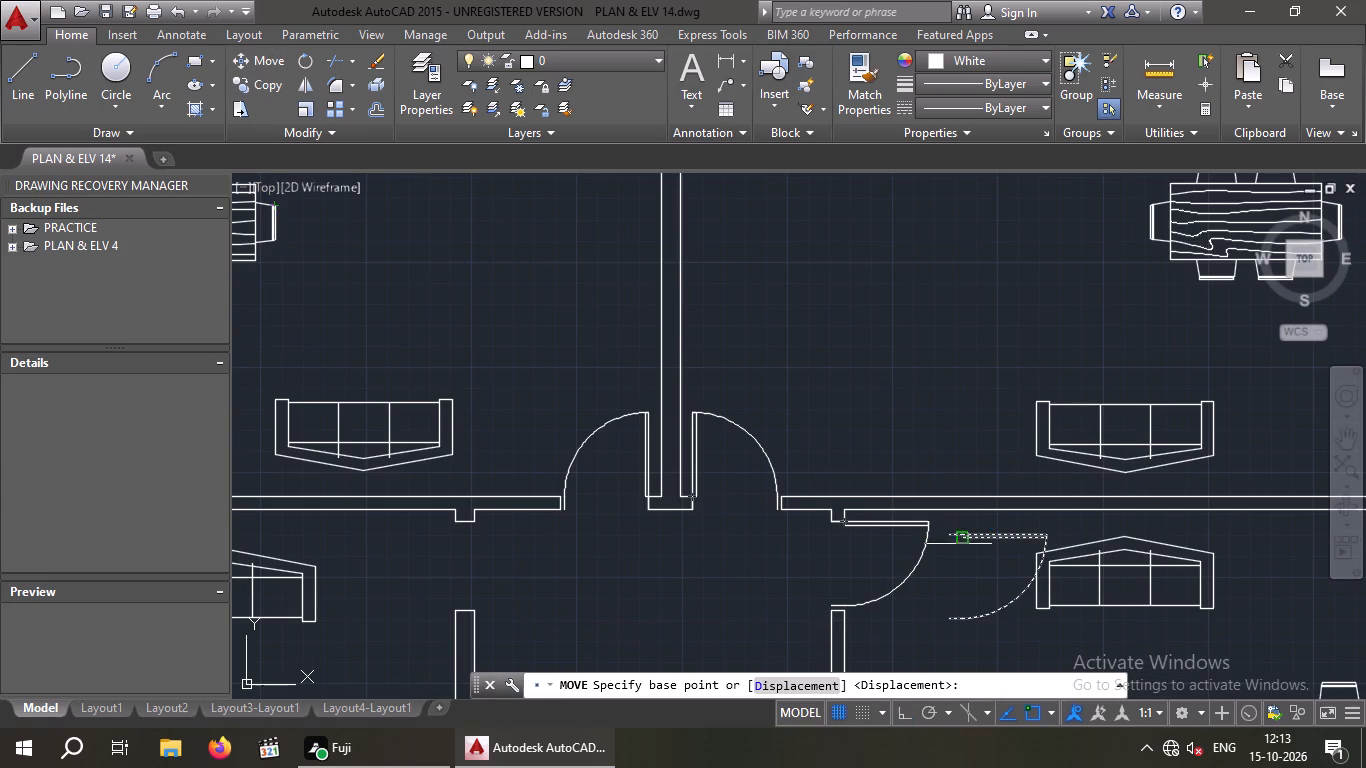
left_click(948, 536)
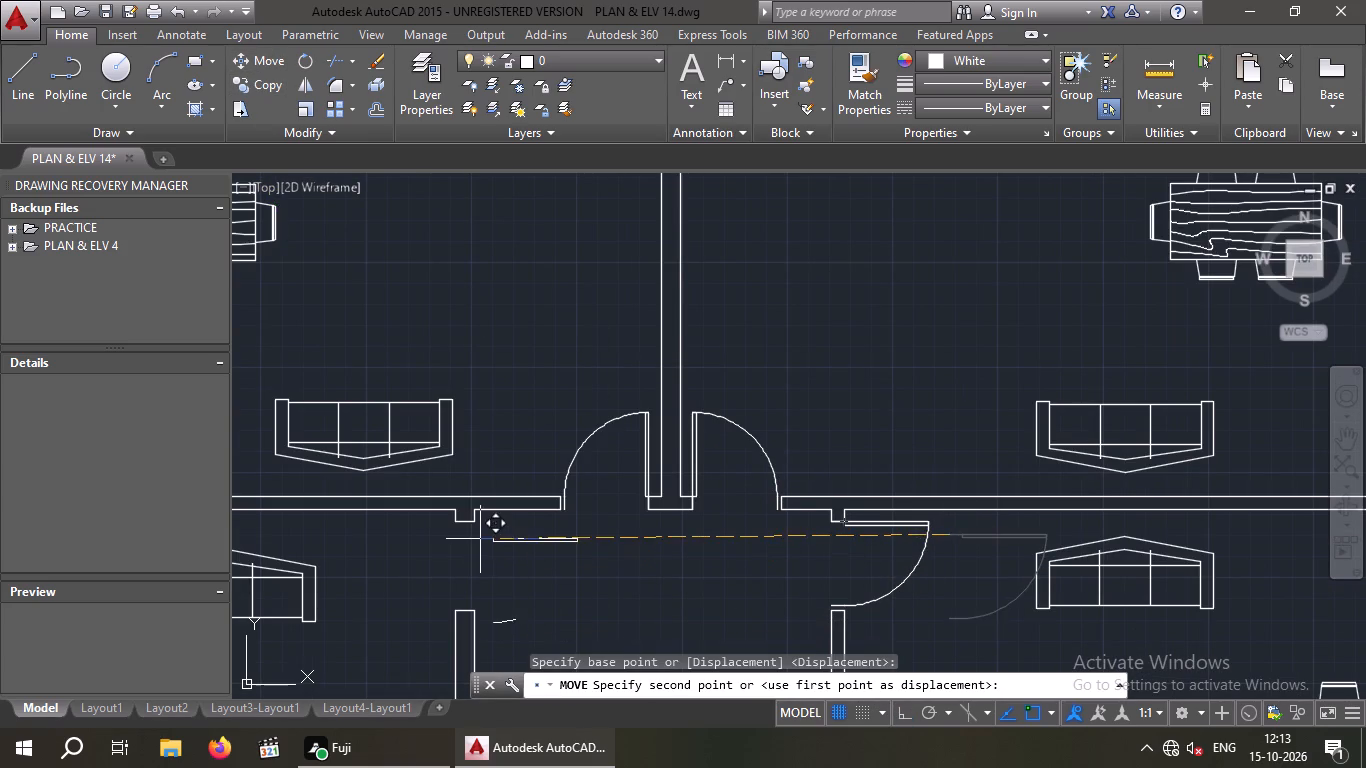
scroll(481, 539, "up", 2)
left_click(532, 528)
key("Escape")
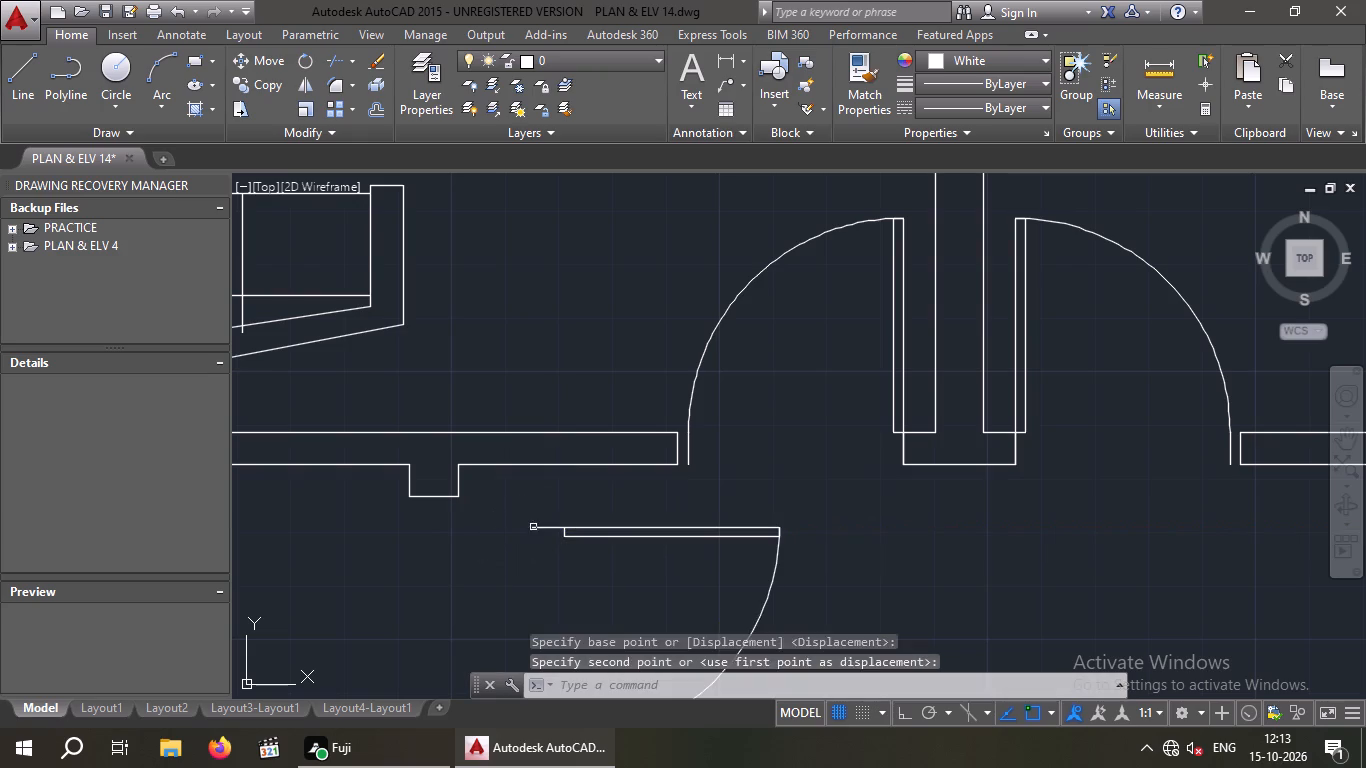
Flip the moved door so its leaf swings westward from the lobby's west opening.
scroll(694, 555, "down", 2)
left_click(722, 578)
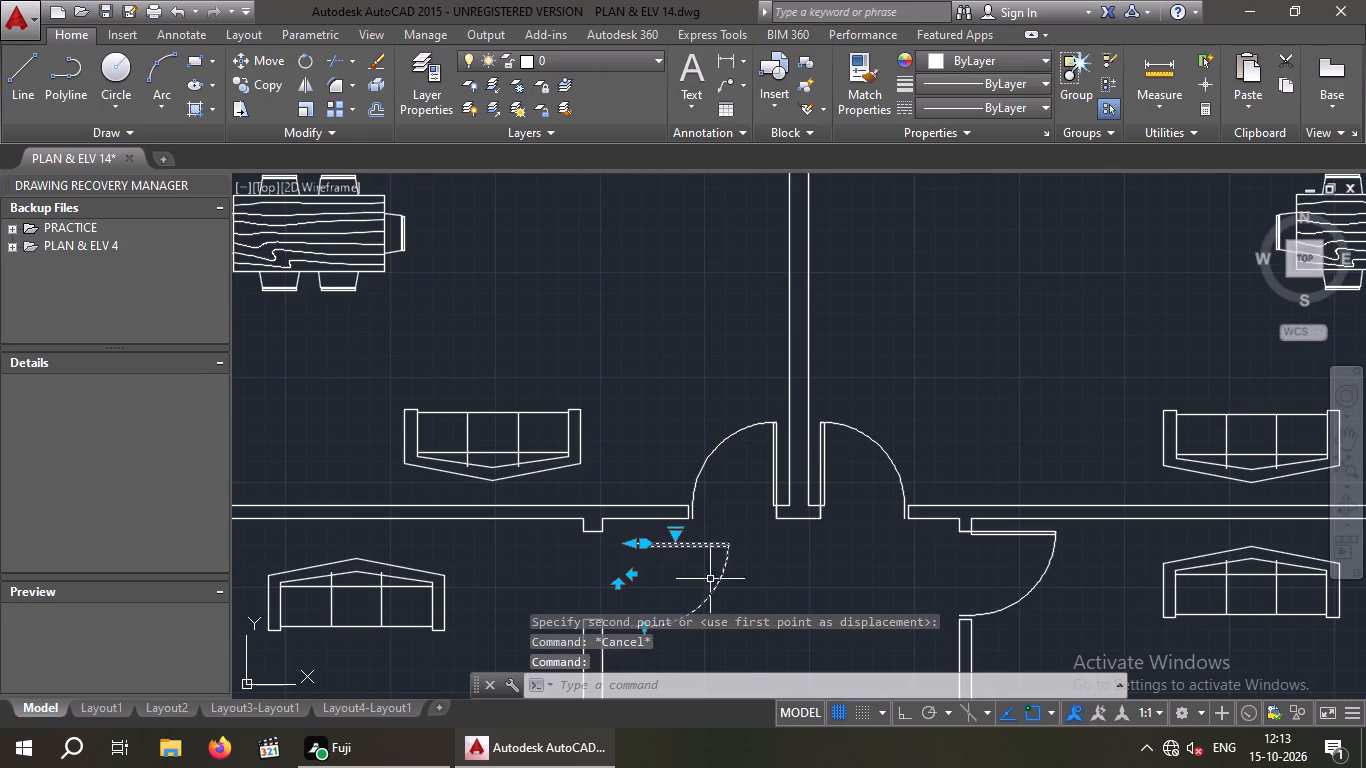
scroll(611, 593, "up", 2)
left_click(664, 548)
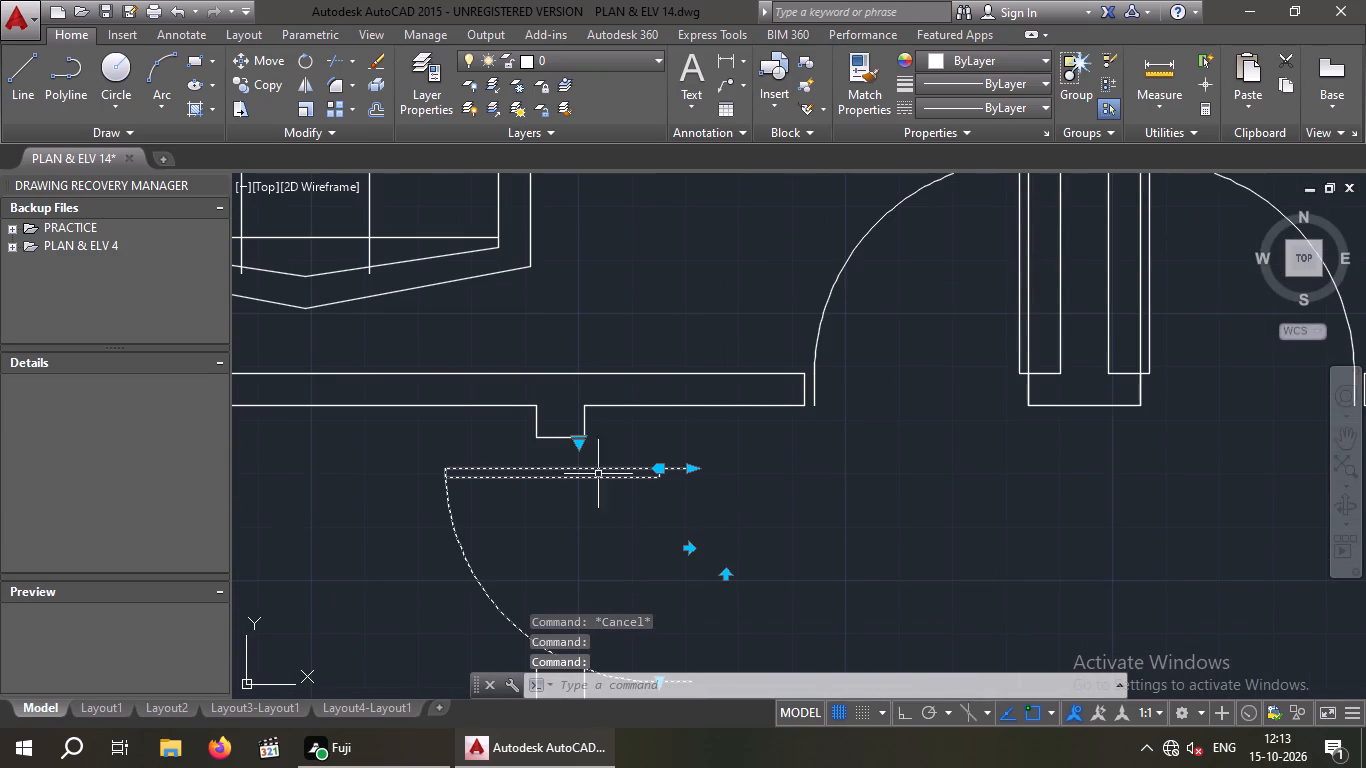
Move the flipped door by its frame corner onto the southeast corner of the wall nib north of the lobby's west opening.
left_click(259, 55)
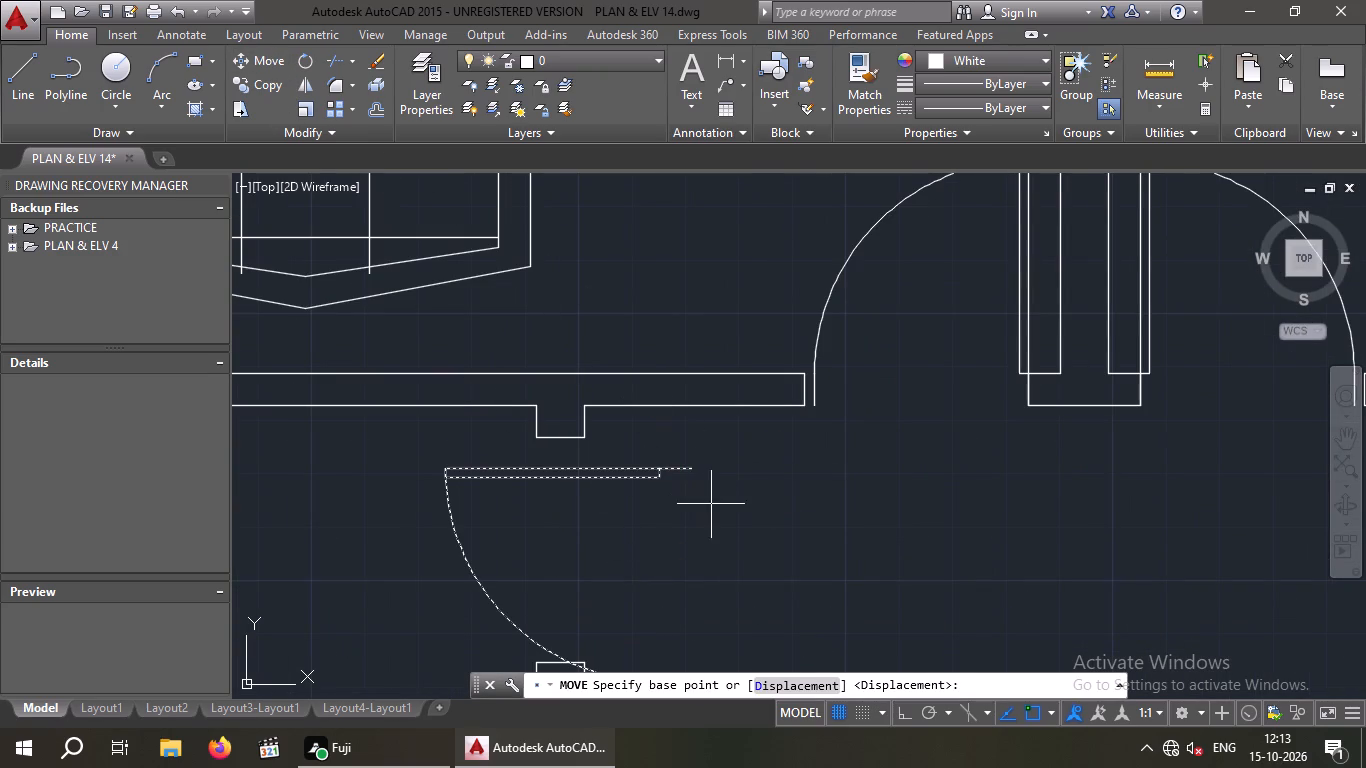
left_click(692, 467)
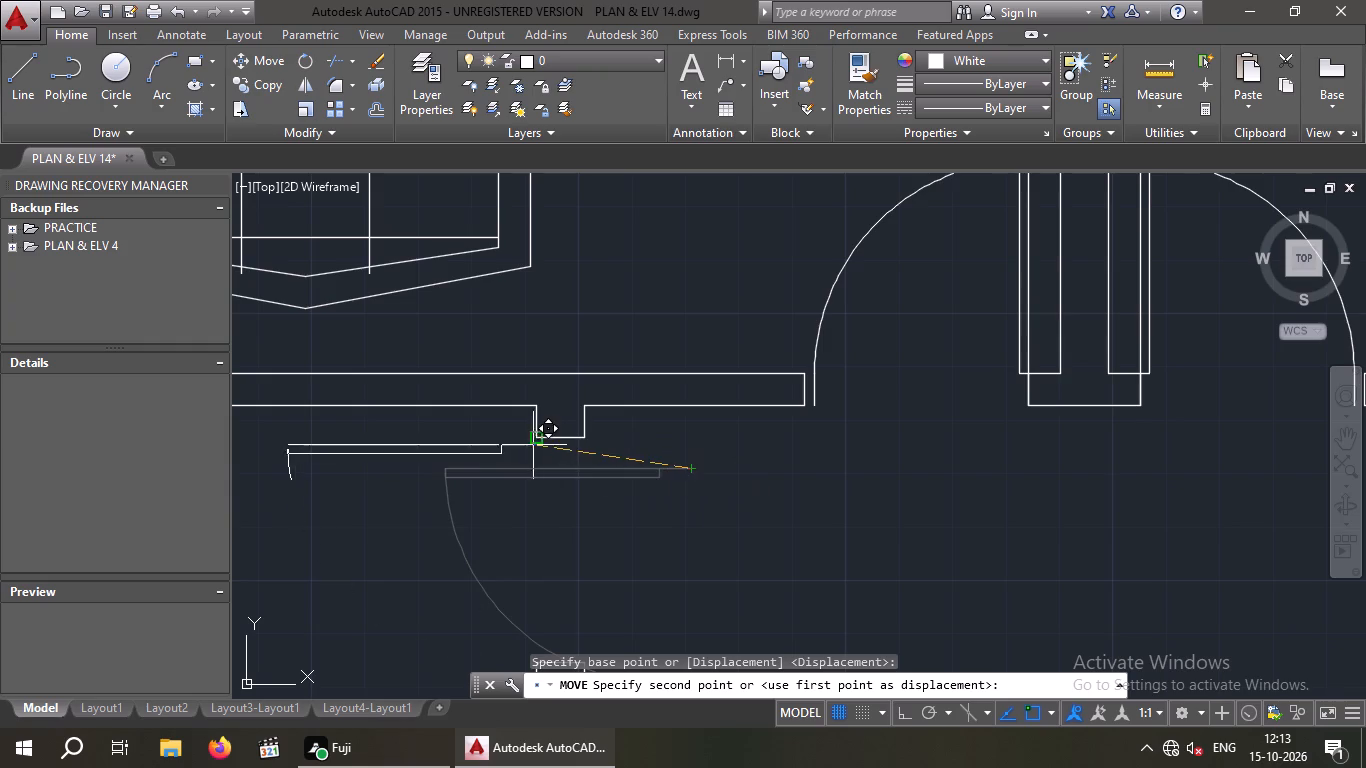
scroll(537, 445, "up", 2)
left_click(658, 428)
scroll(668, 439, "down", 4)
key("Escape")
Copy the northeast corner bedroom's balcony door by its frame corner to just east of the northwest corner bedroom's balcony opening.
scroll(816, 503, "down", 2)
middle_click_drag(823, 527, 698, 467)
scroll(700, 472, "down", 1)
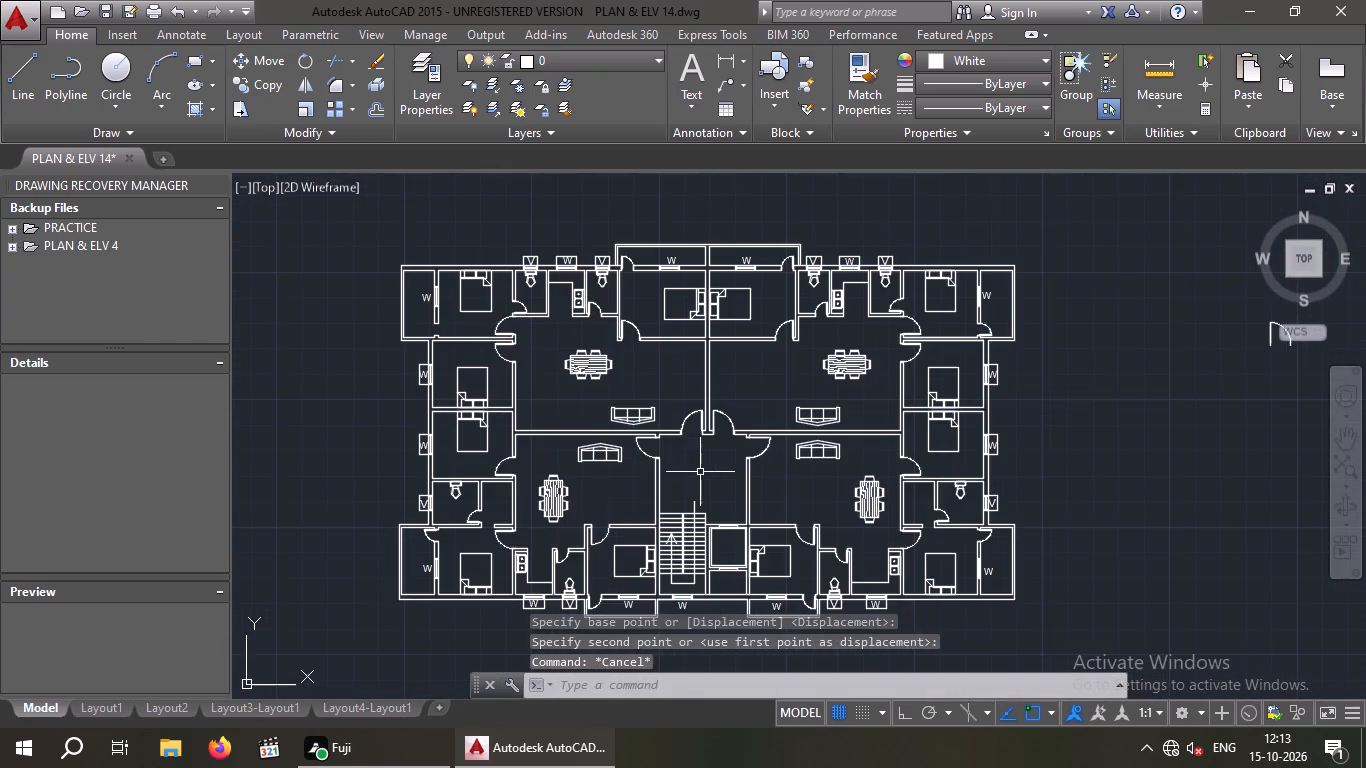
middle_click_drag(702, 472, 579, 449)
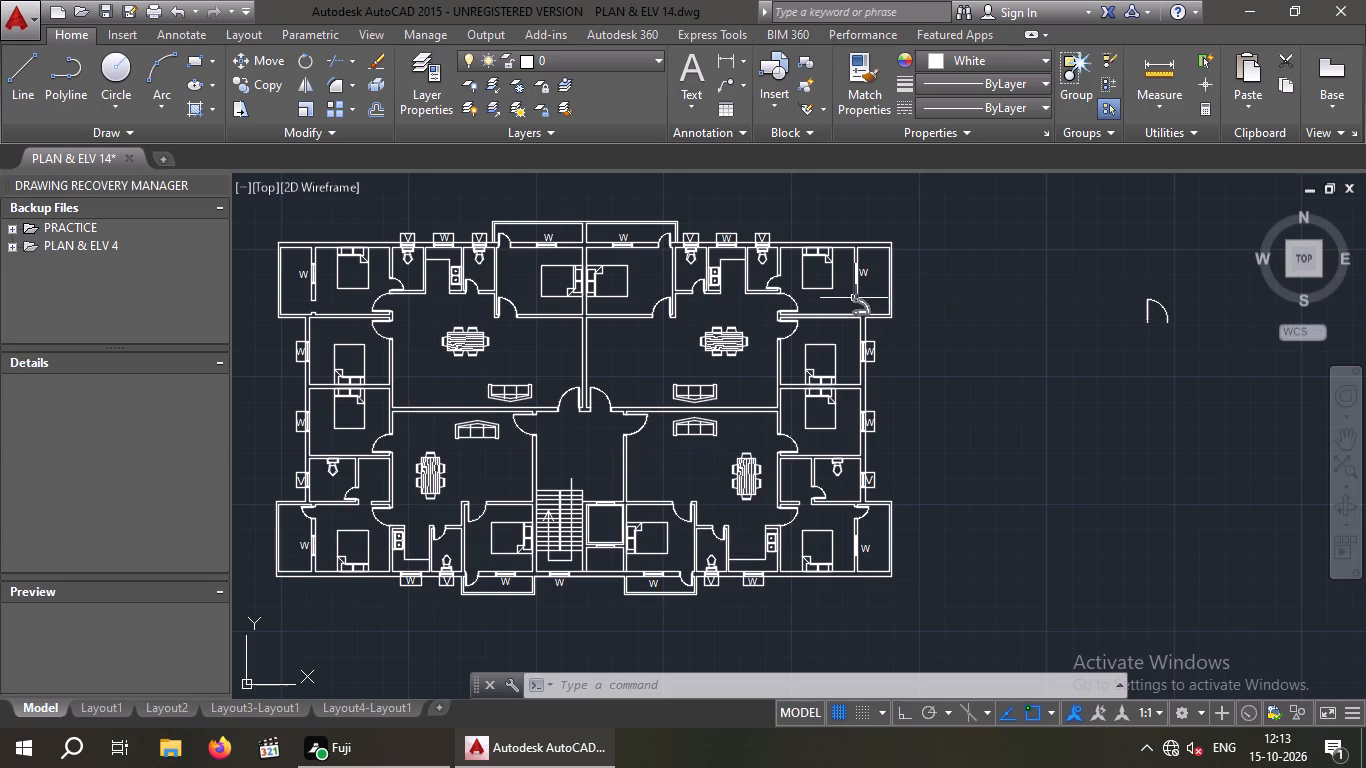
scroll(835, 298, "up", 3)
left_click_drag(983, 310, 939, 345)
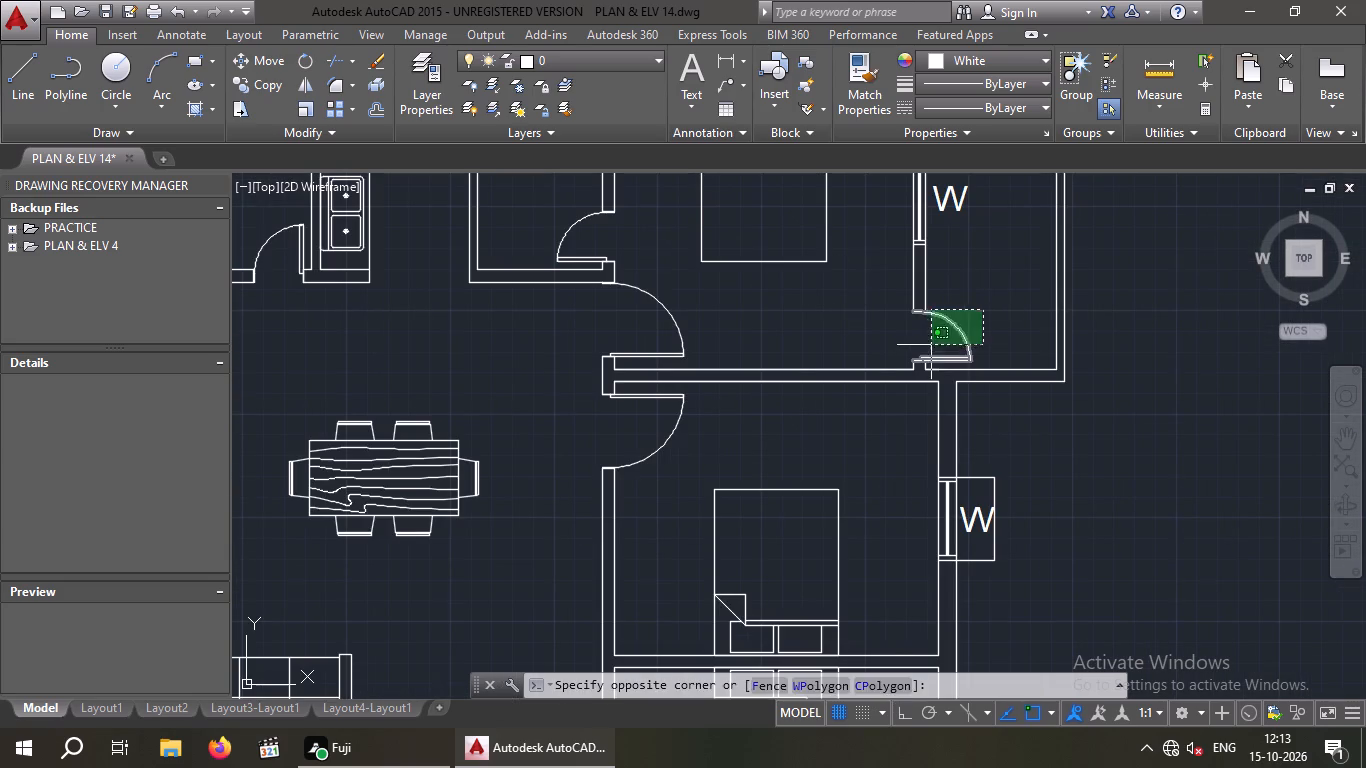
left_click(931, 345)
left_click(260, 85)
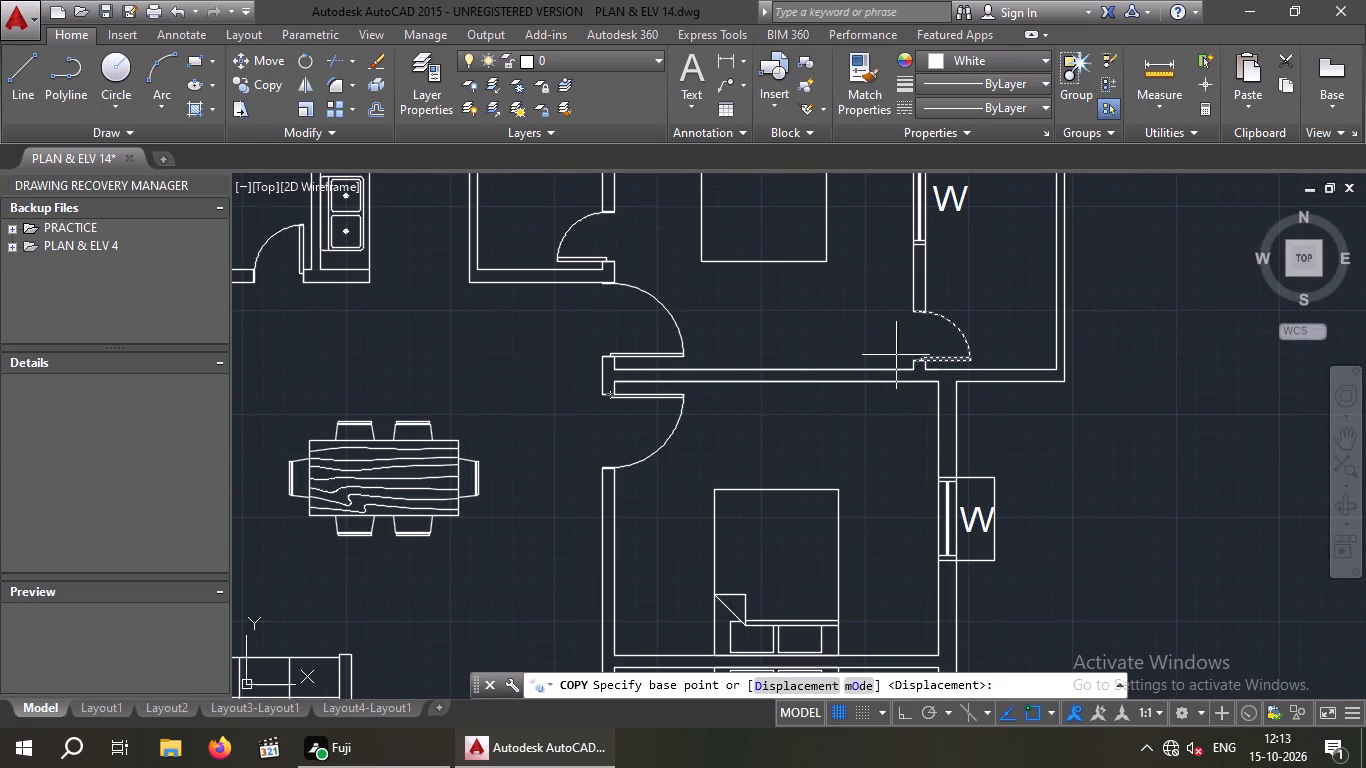
left_click(910, 358)
scroll(842, 364, "down", 5)
scroll(559, 392, "down", 1)
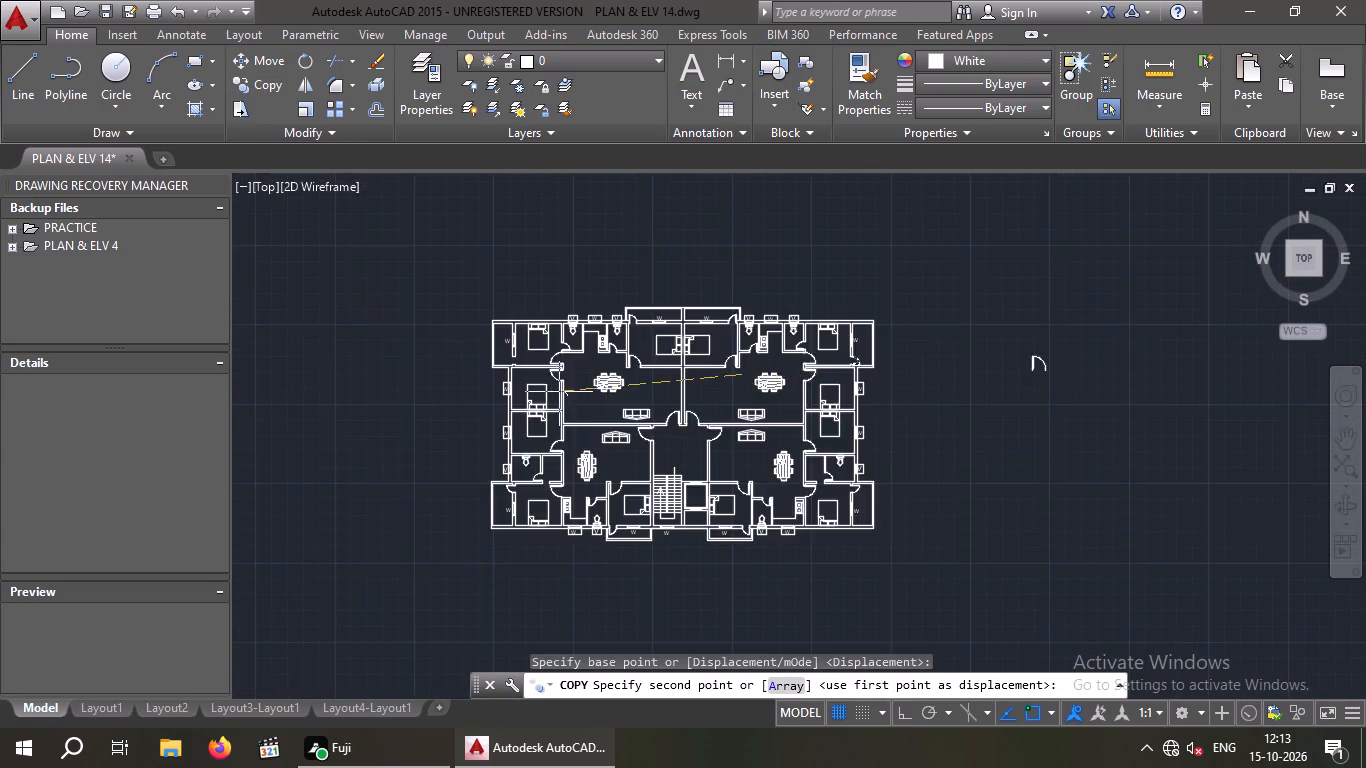
scroll(537, 368, "up", 5)
scroll(351, 346, "up", 2)
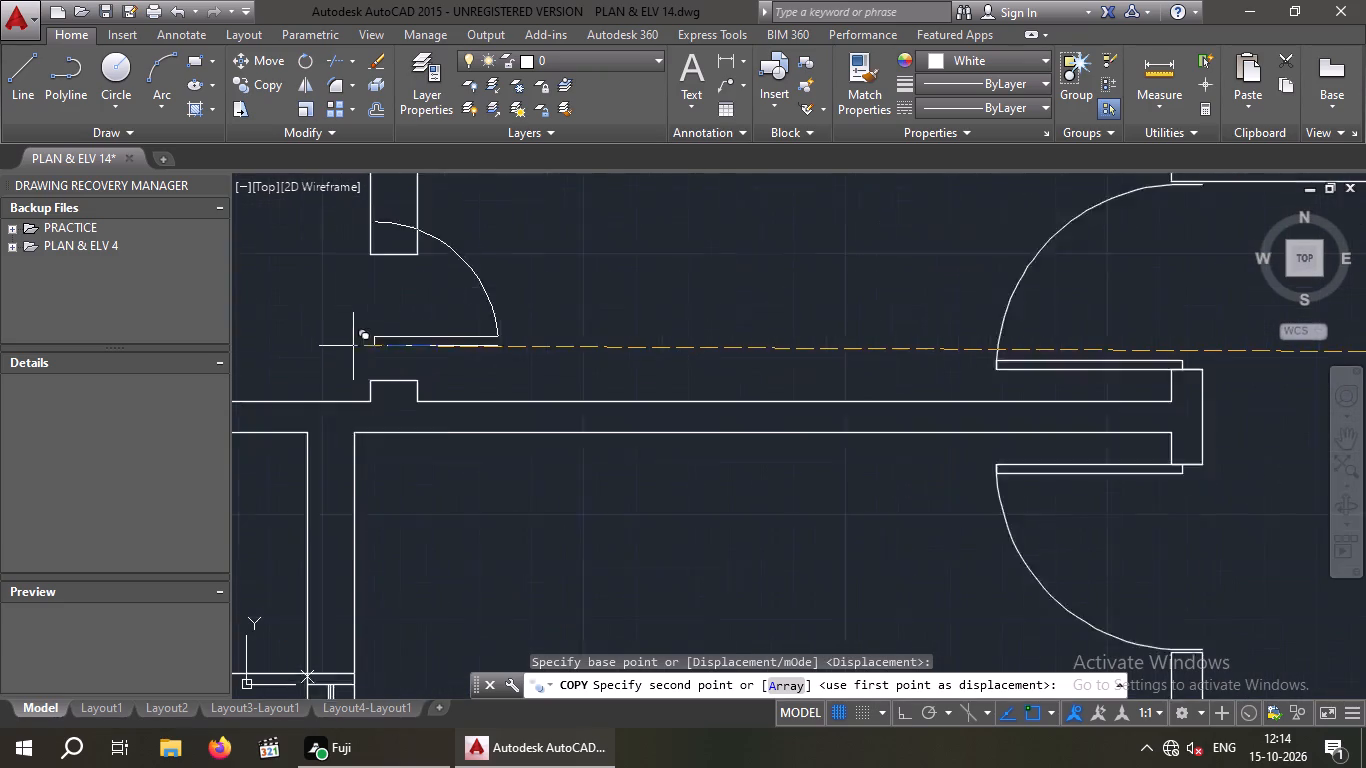
scroll(353, 346, "up", 1)
left_click(578, 374)
key("Escape")
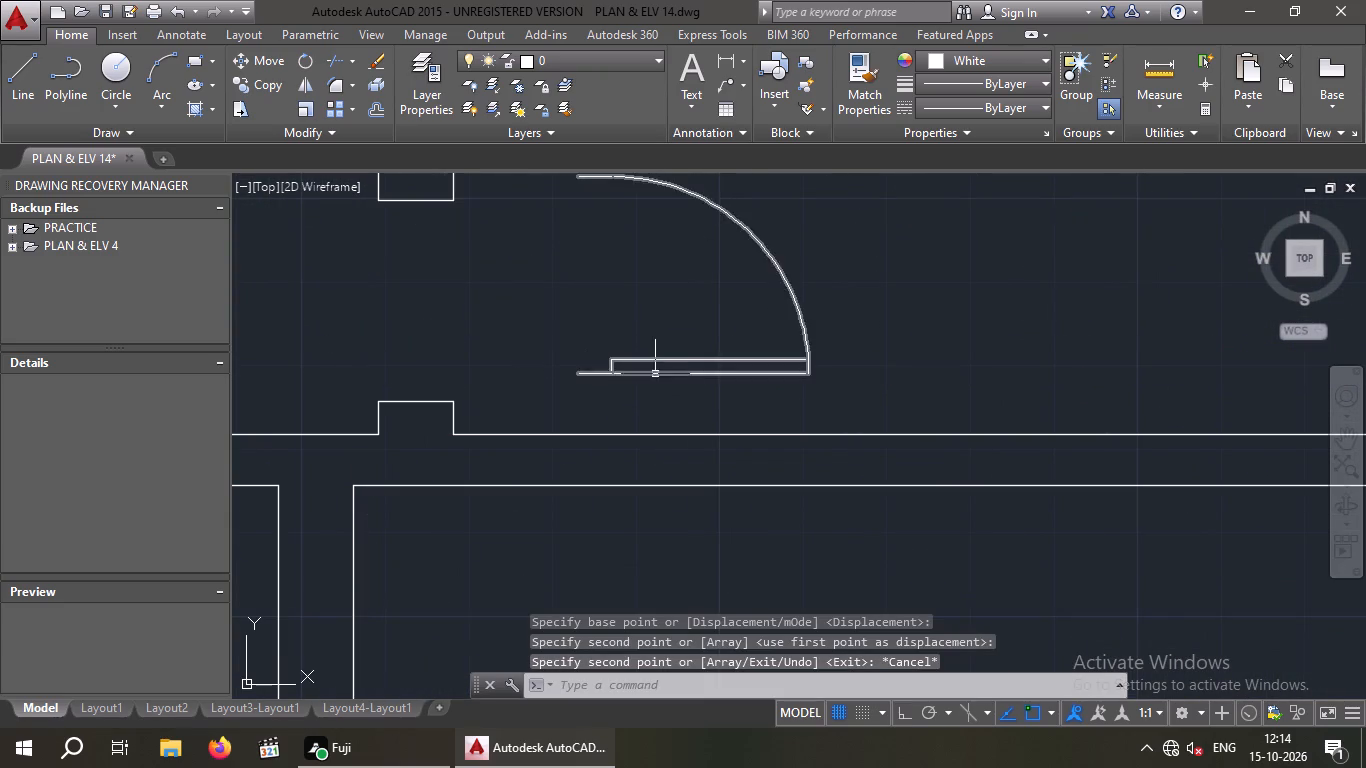
Flip the copied balcony door in the northwest corner bedroom so its leaf opens westward.
left_click(655, 374)
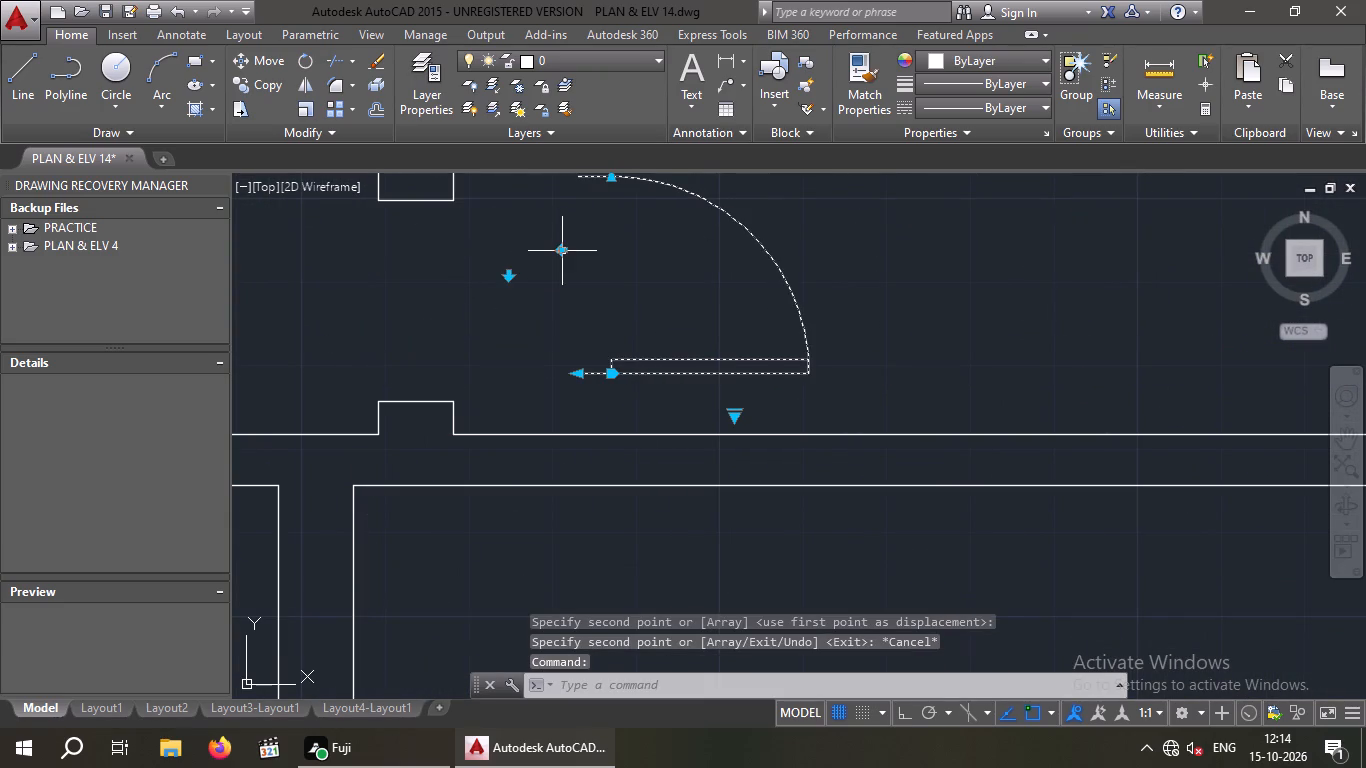
left_click(563, 248)
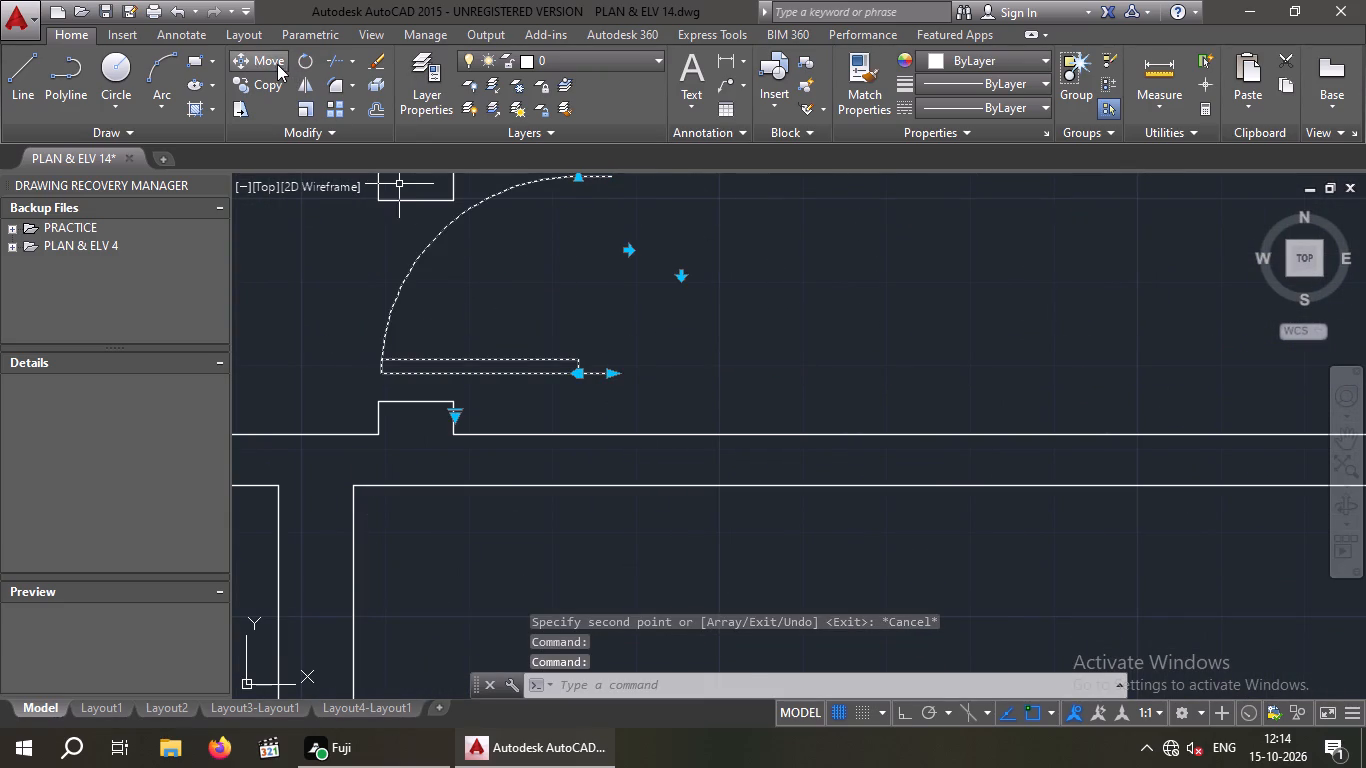
Move the flipped balcony door by its frame corner onto the northeast corner of the wall nib south of the northwest bedroom's balcony opening.
left_click(277, 64)
left_click_drag(608, 370, 598, 370)
scroll(449, 398, "up", 2)
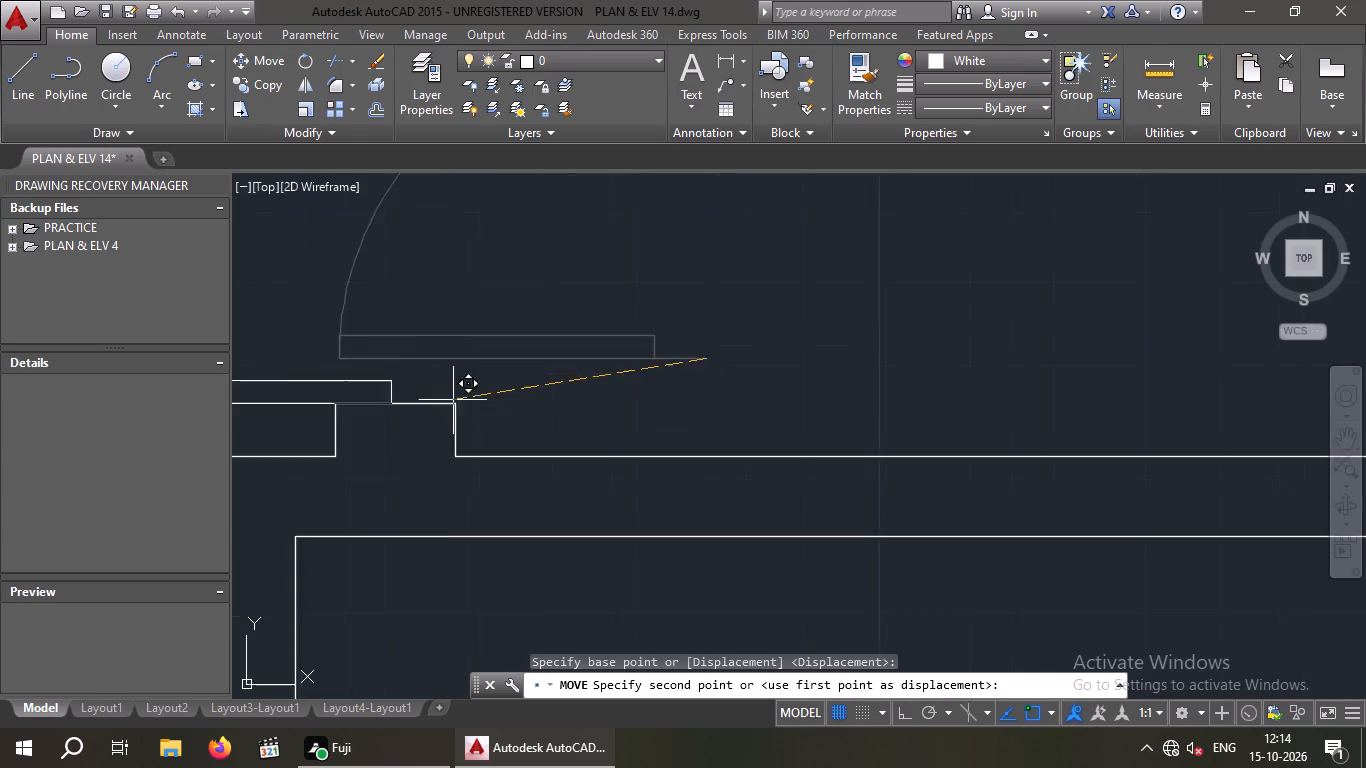
scroll(455, 400, "up", 1)
left_click(448, 408)
Examine the whole apartment floor plan for the placement of doors in its openings.
scroll(498, 371, "down", 4)
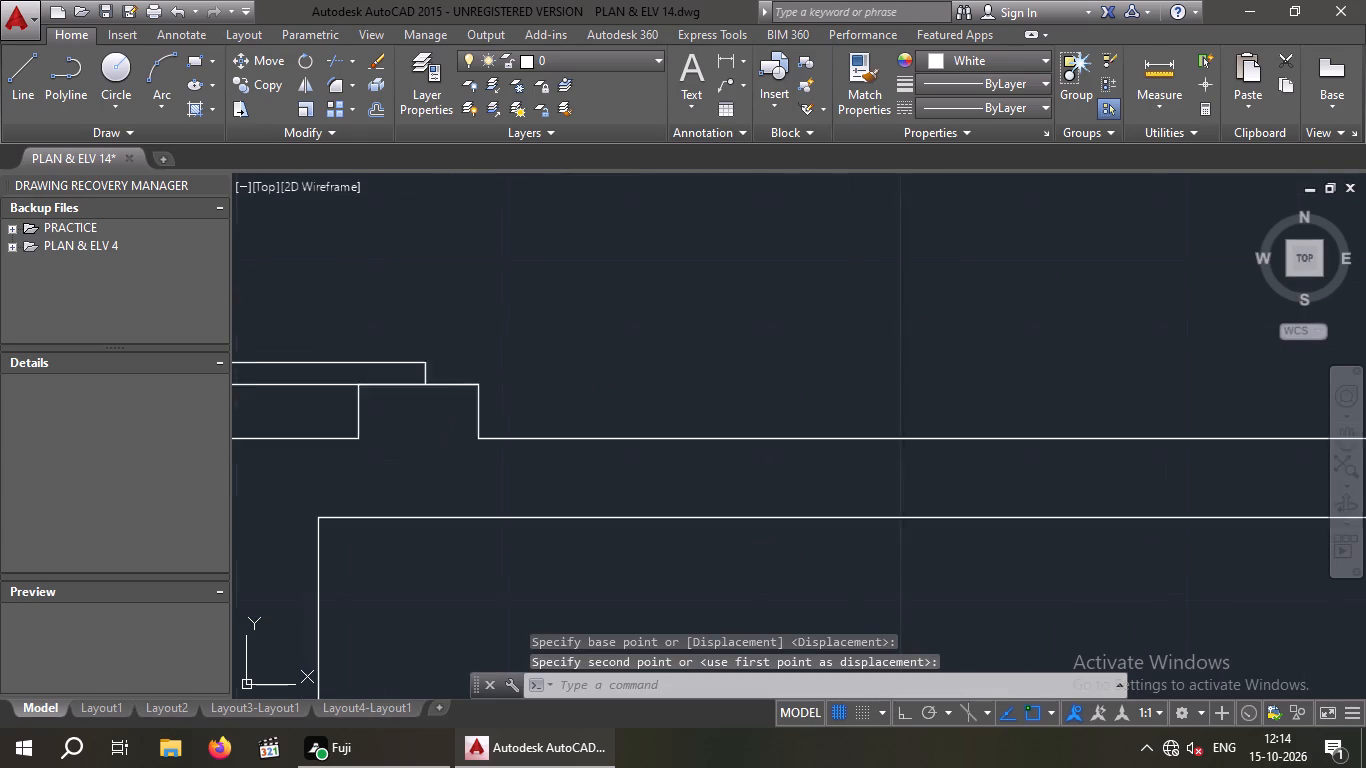
scroll(541, 365, "down", 4)
middle_click_drag(596, 447, 482, 385)
scroll(522, 393, "down", 1)
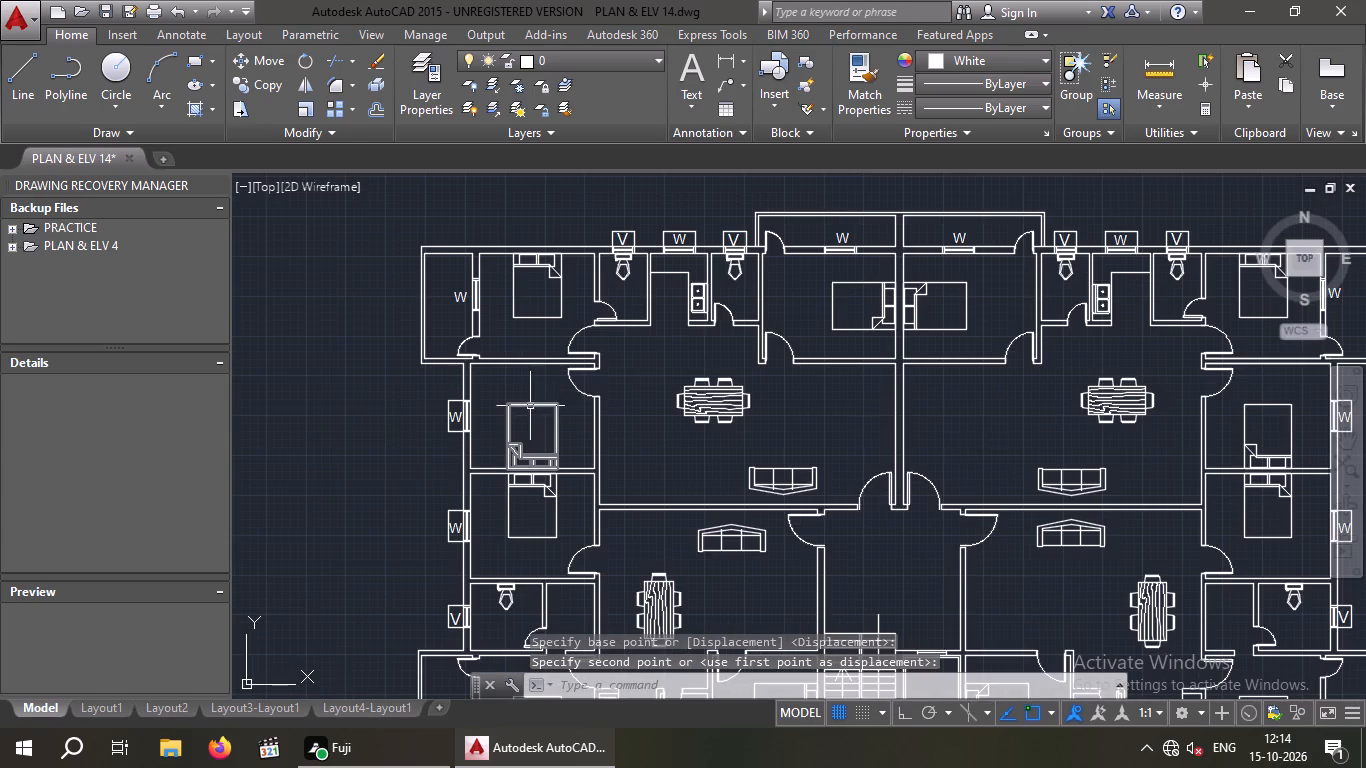
middle_click_drag(566, 403, 510, 358)
scroll(520, 351, "down", 1)
middle_click_drag(535, 410, 394, 382)
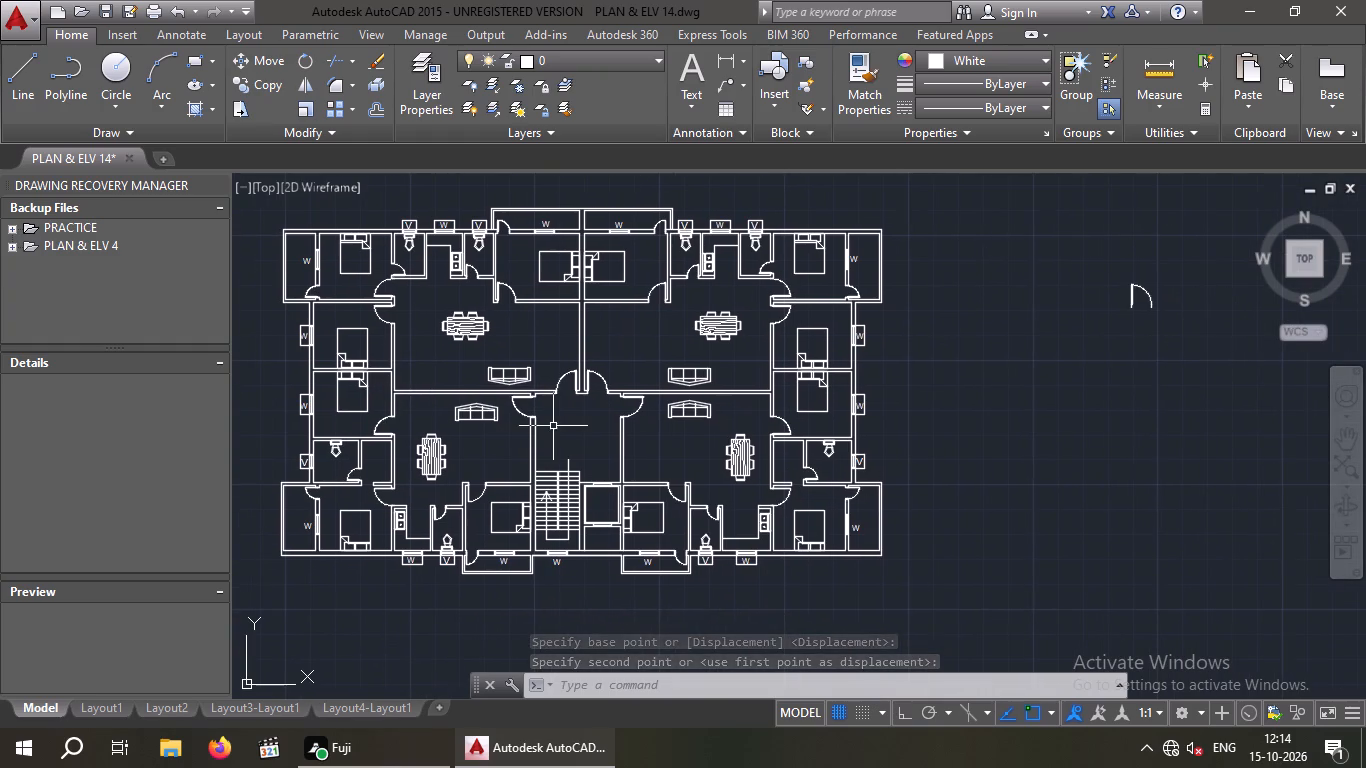
key("Escape")
key("Escape")
middle_click_drag(549, 397, 474, 397)
scroll(528, 402, "down", 1)
middle_click_drag(539, 402, 557, 401)
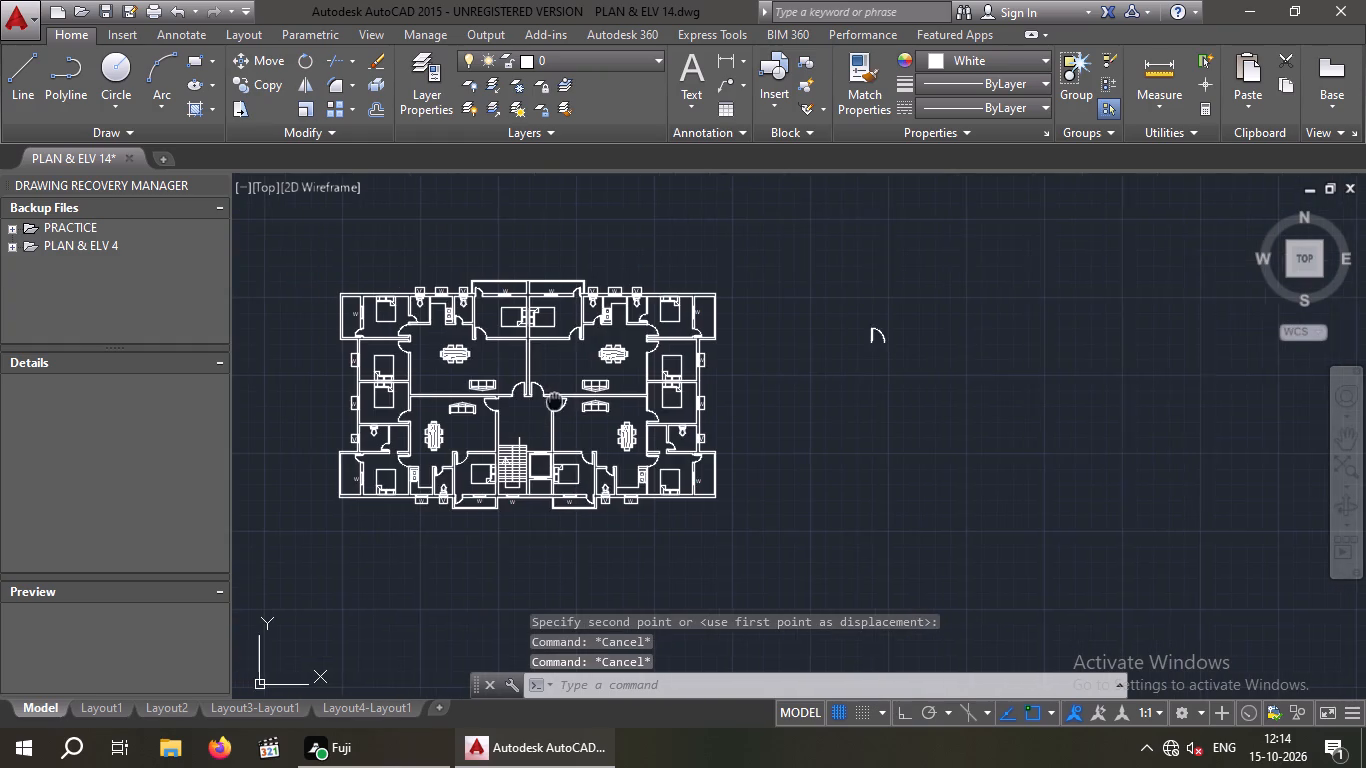
middle_click_drag(557, 401, 571, 395)
scroll(507, 364, "up", 2)
middle_click_drag(515, 366, 576, 373)
scroll(576, 373, "down", 1)
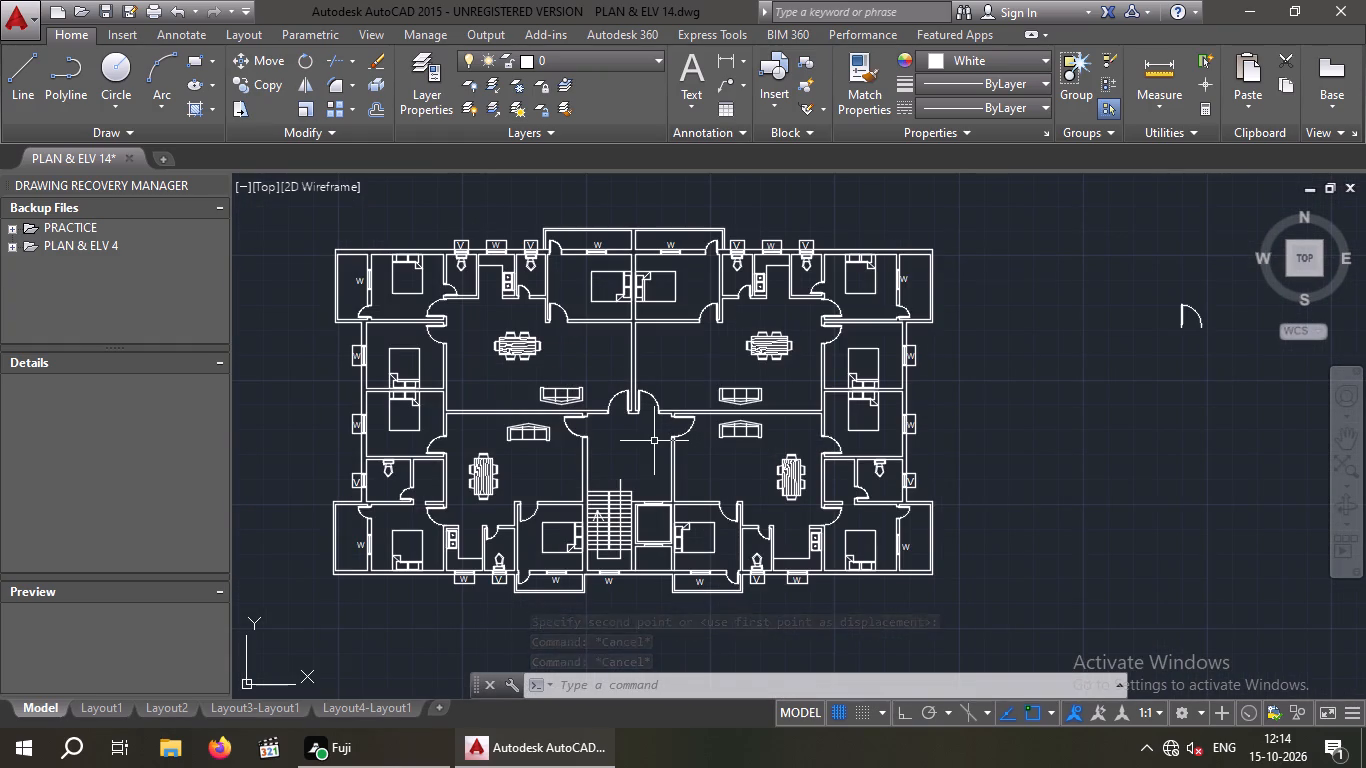
key("Escape")
key("Escape")
key("Escape")
key("Escape")
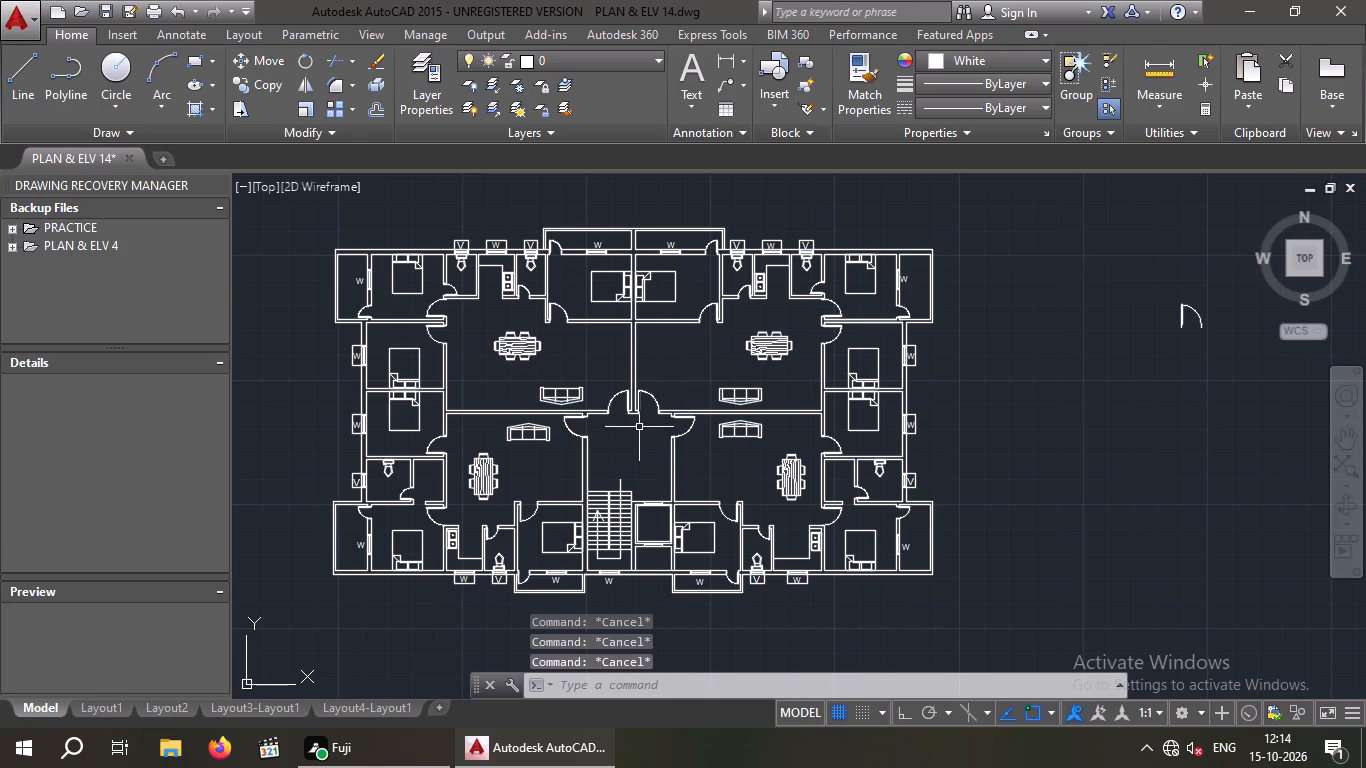
middle_click_drag(639, 426, 592, 395)
middle_click_drag(712, 433, 672, 435)
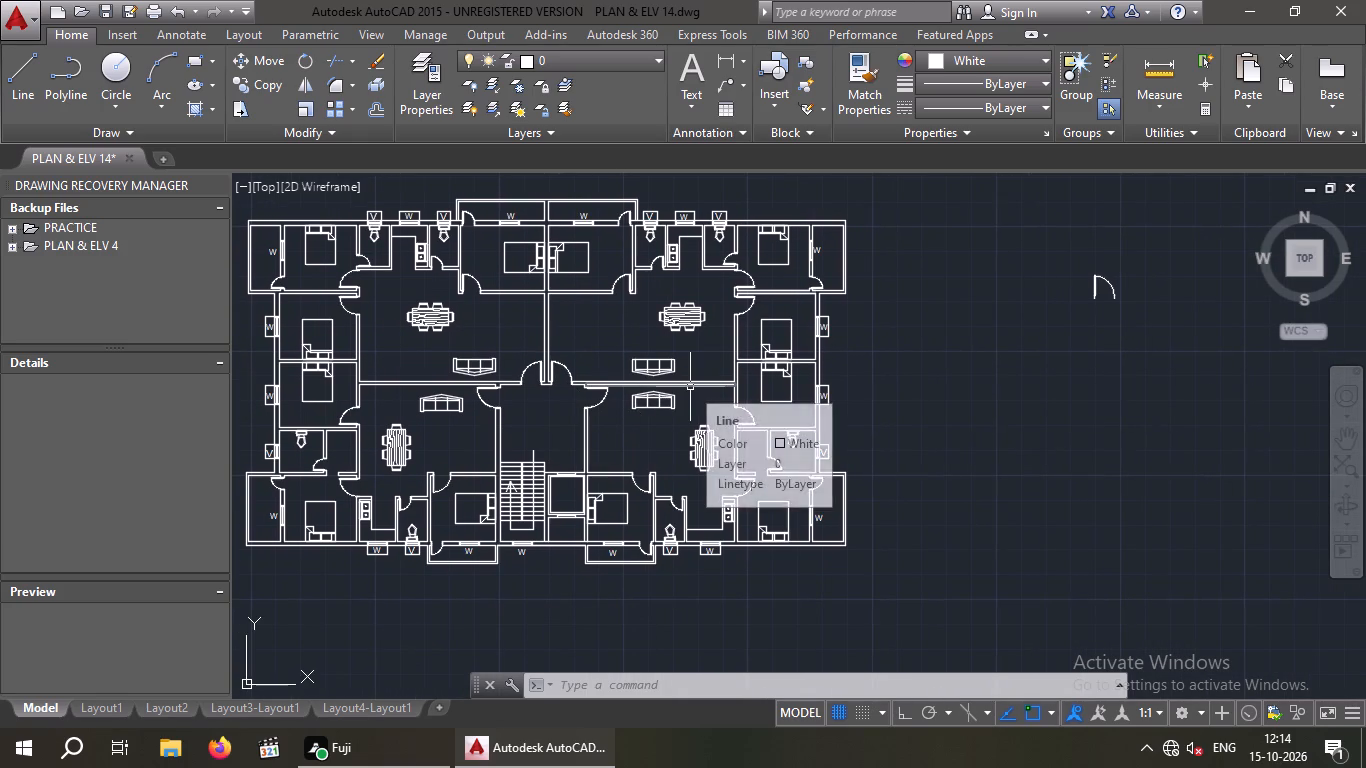
Save the floor plan drawing.
key("ctrl+s")
key("ctrl+s")
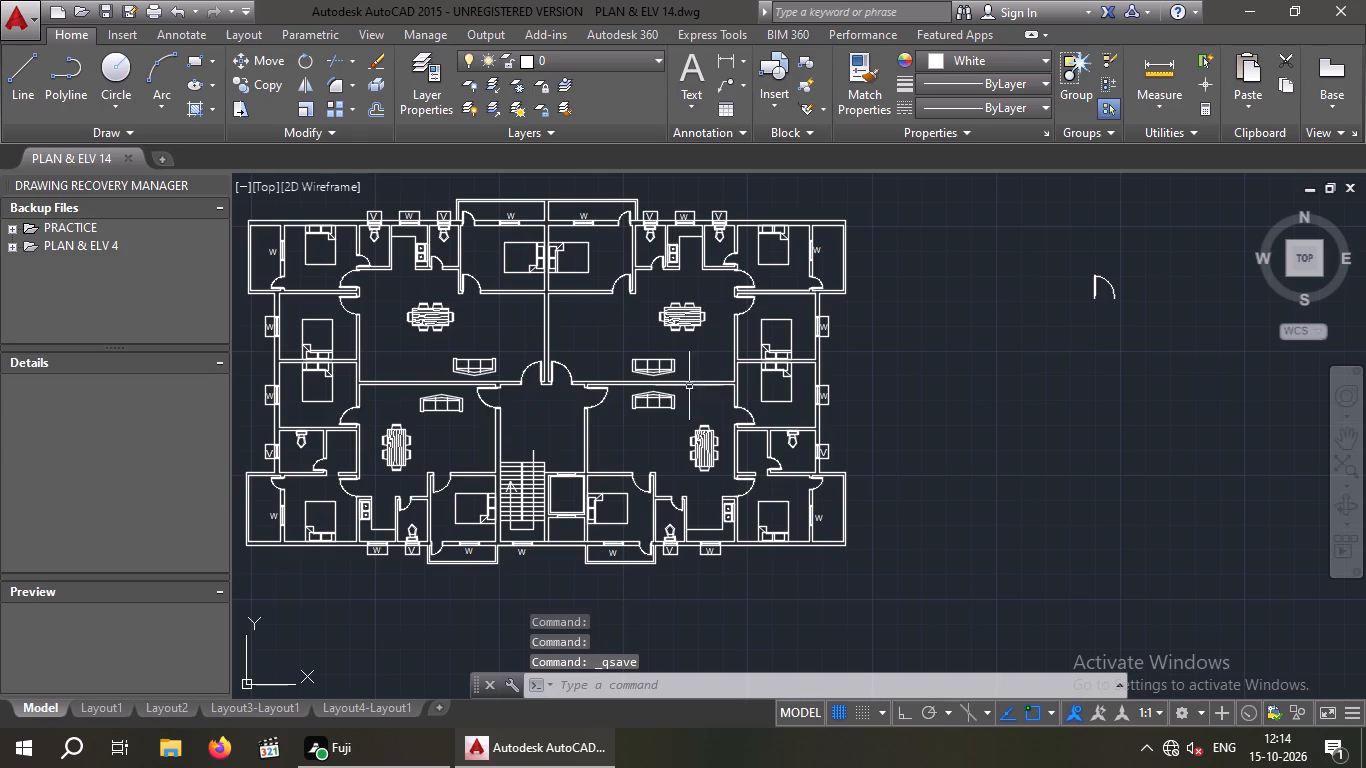
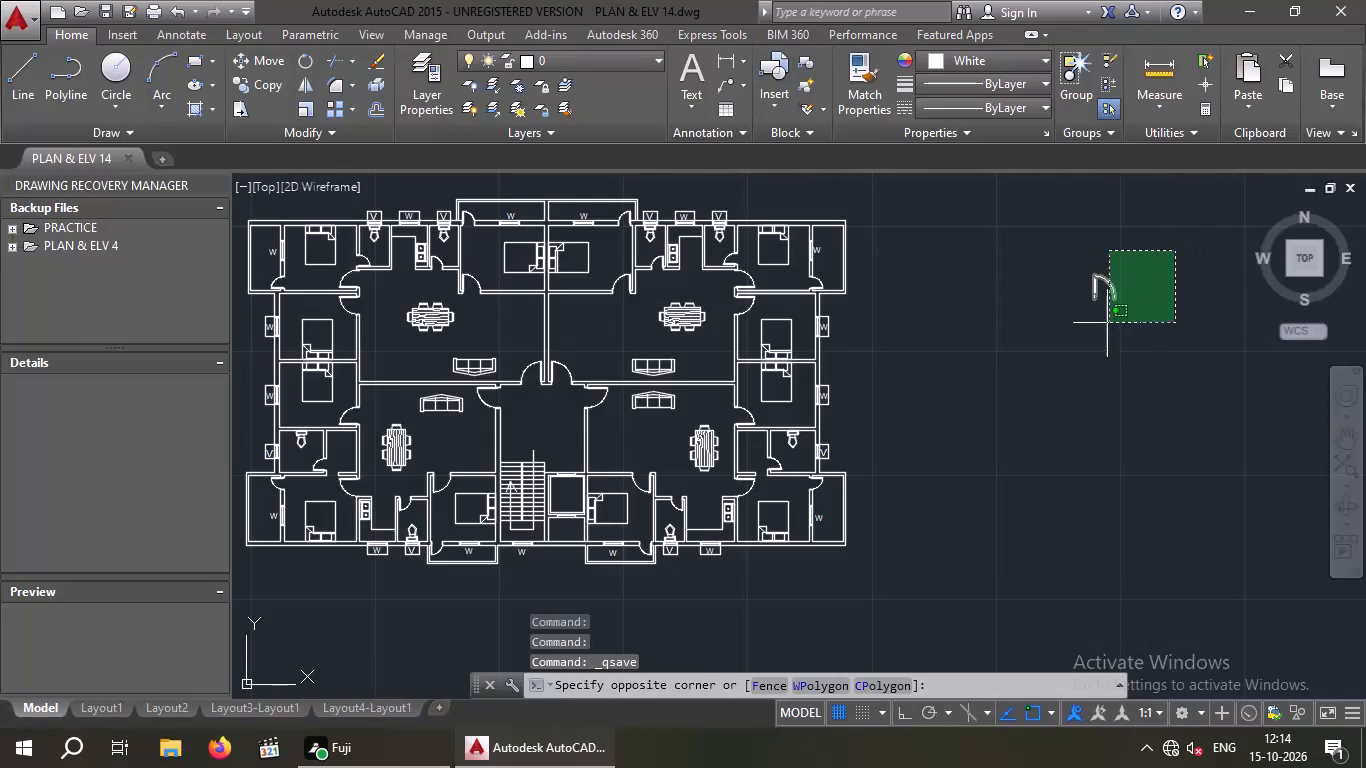
Delete the spare door block lying east of the apartment floor plan.
left_click(1056, 332)
key("Delete")
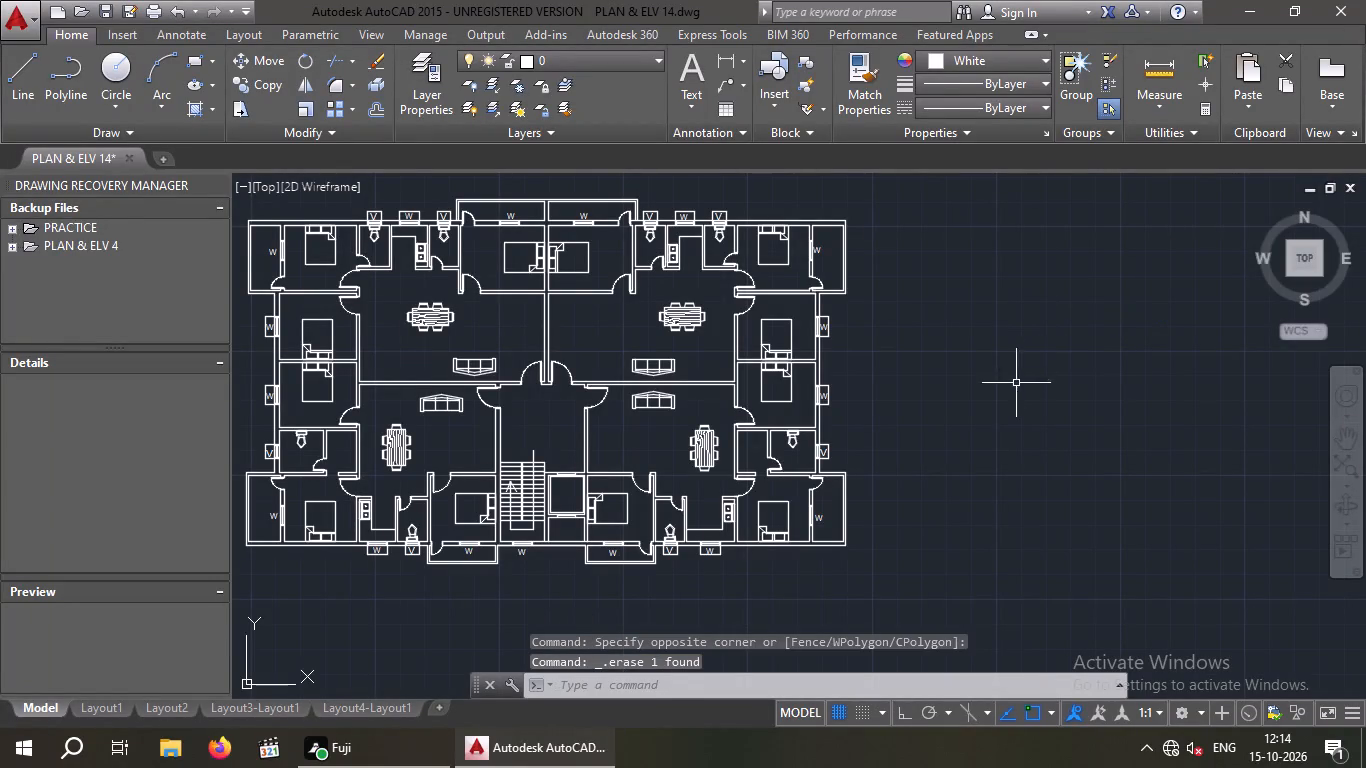
key("Escape")
key("Escape")
key("Escape")
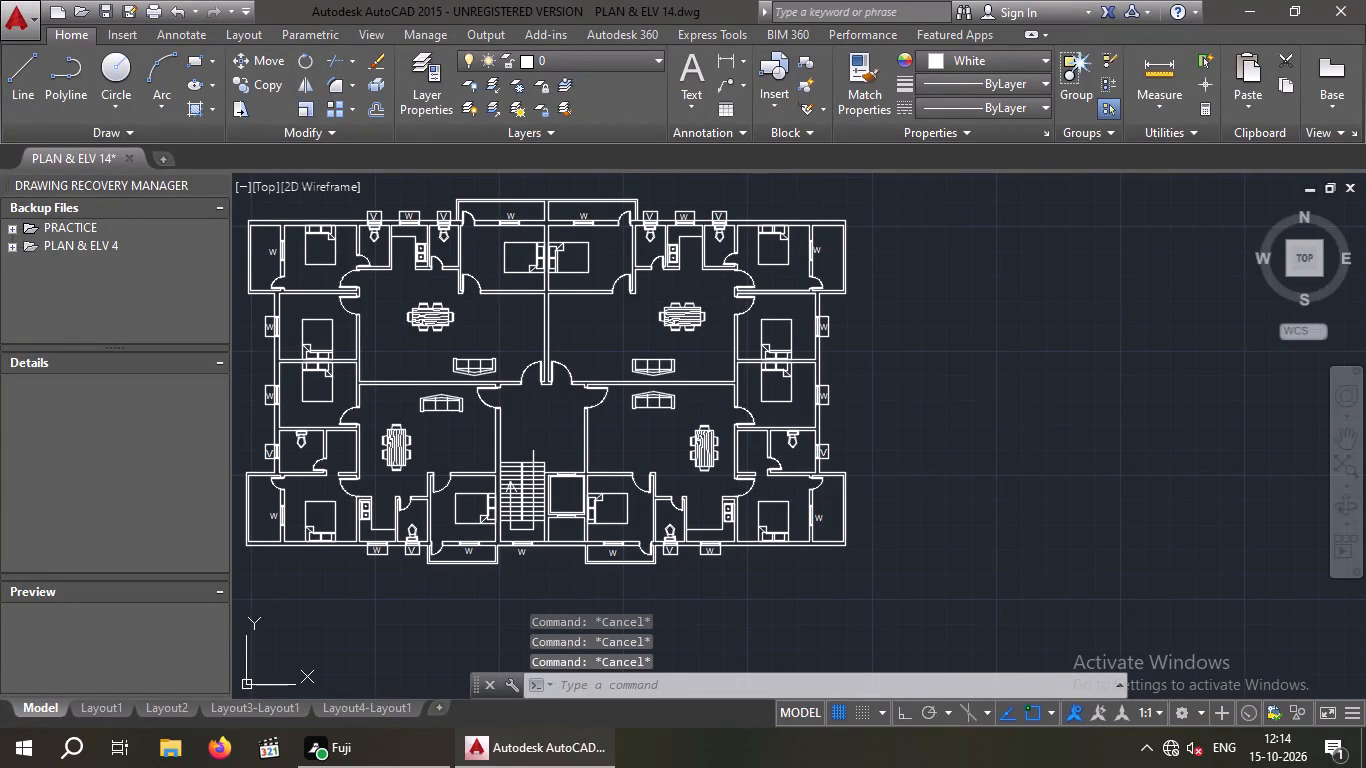
Copy the D label from the kitchen-side door in the FIRST FLOOR PLAN to the apartment plan's southwest corner bedroom door.
scroll(1005, 362, "down", 2)
middle_click_drag(776, 486, 704, 266)
scroll(700, 280, "down", 2)
middle_click_drag(604, 420, 889, 352)
scroll(890, 350, "down", 2)
middle_click_drag(703, 546, 375, 460)
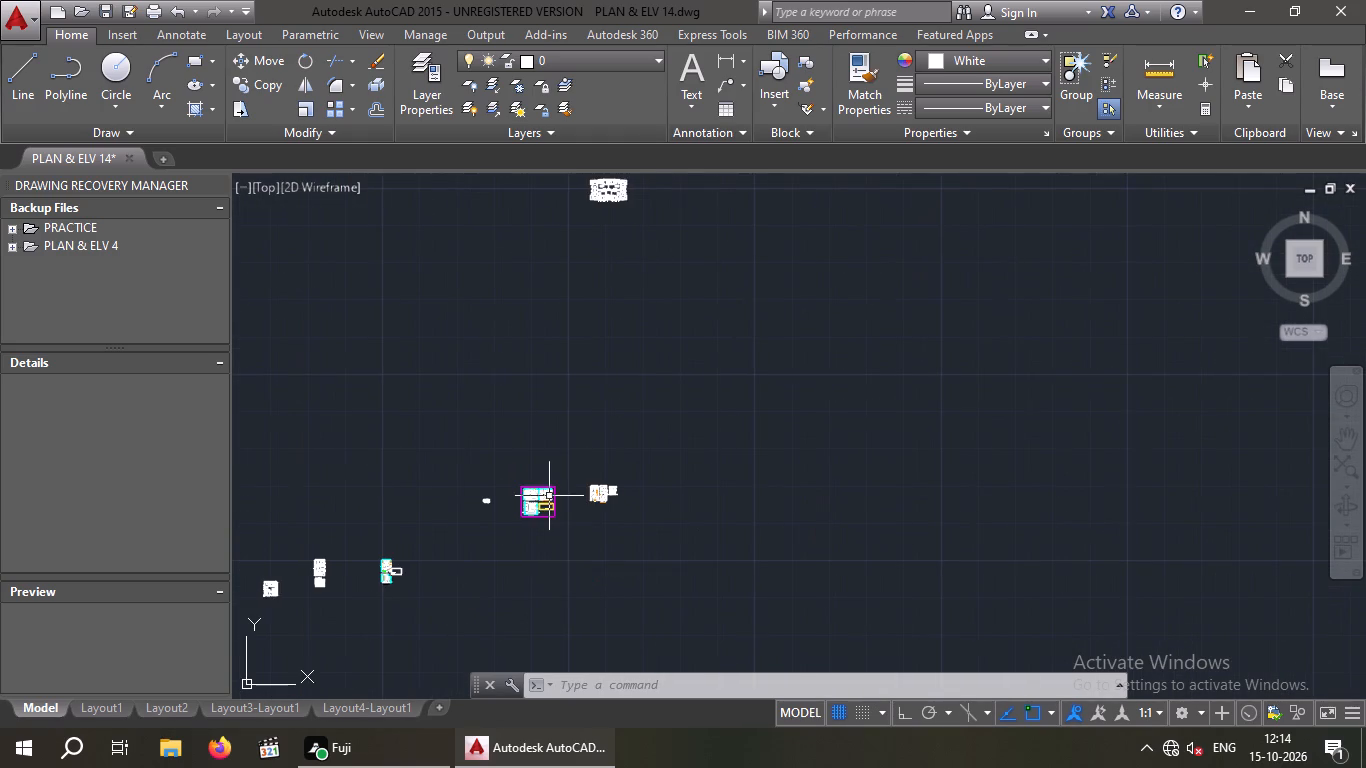
scroll(559, 509, "up", 4)
scroll(417, 439, "up", 6)
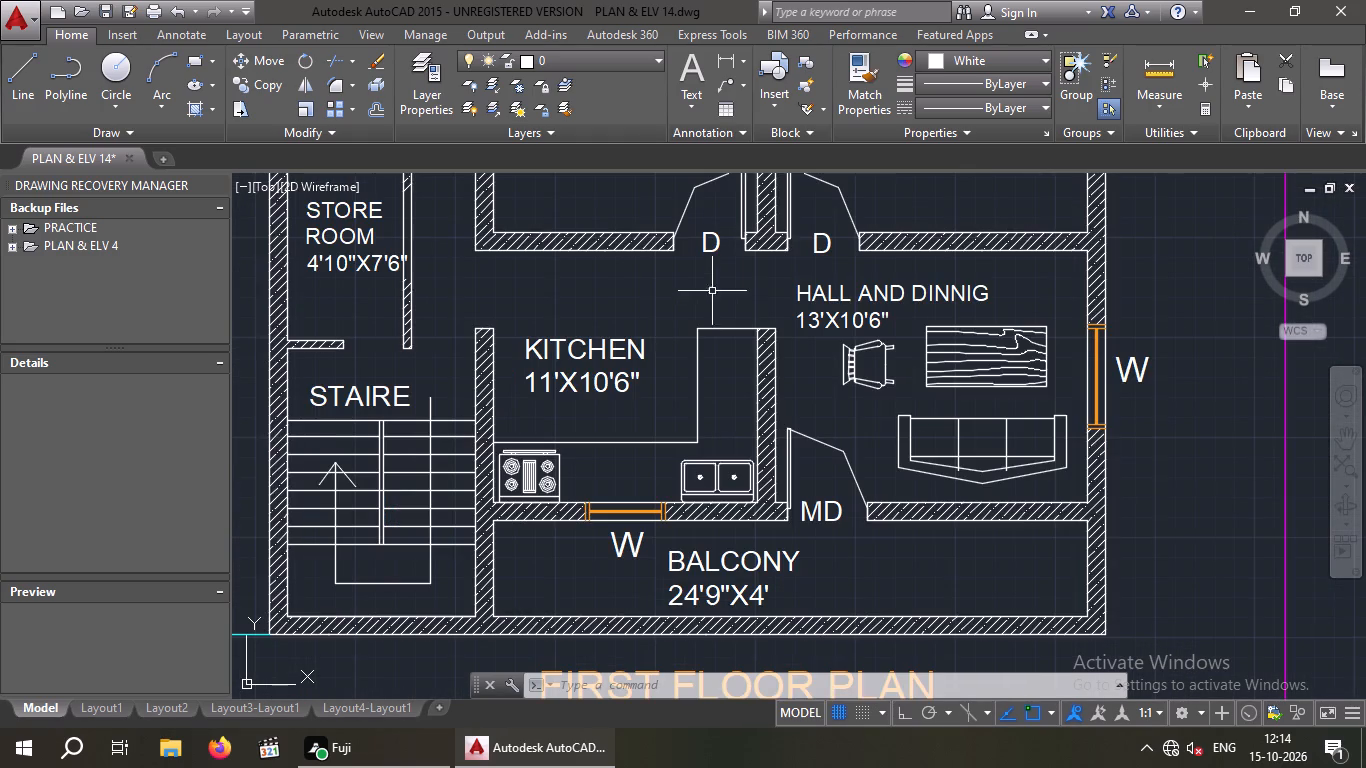
middle_click_drag(724, 259, 709, 353)
scroll(703, 360, "up", 1)
left_click_drag(706, 360, 688, 352)
left_click(669, 296)
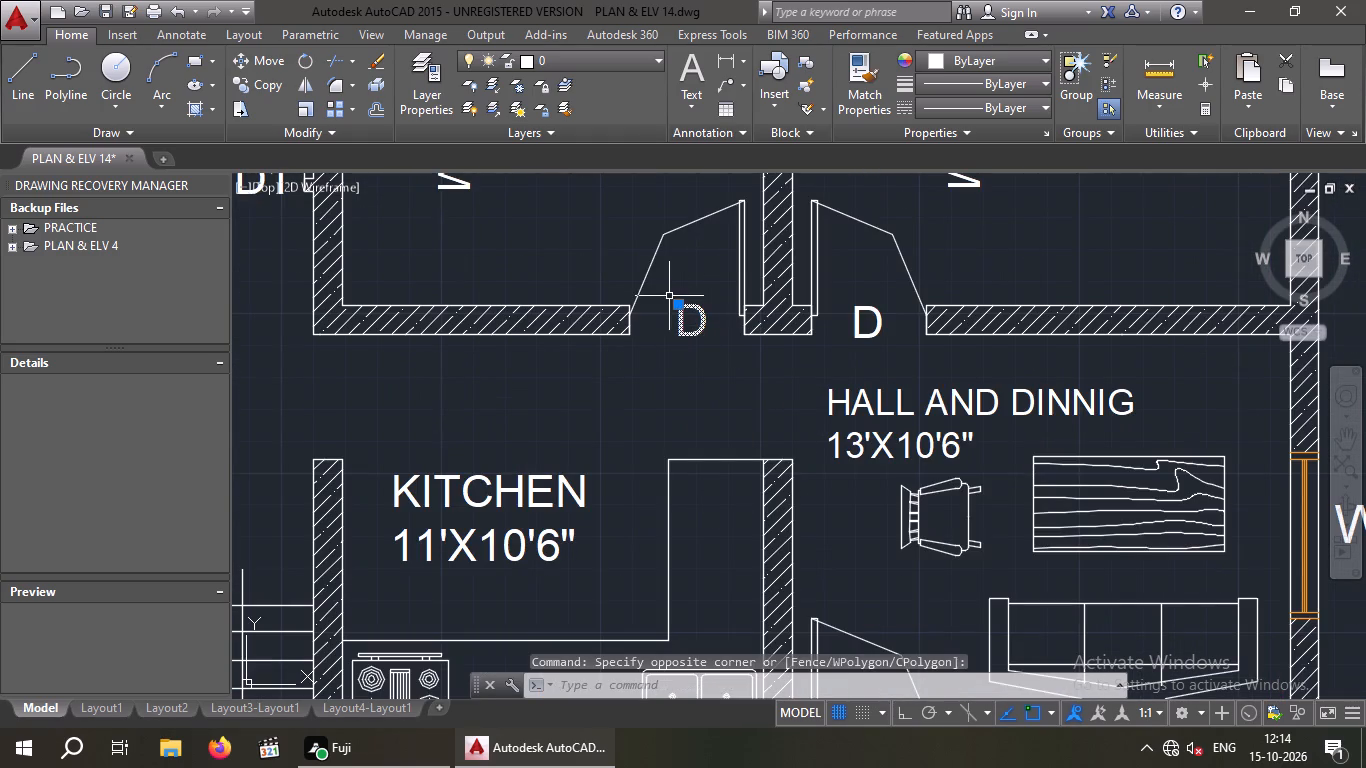
left_click(255, 80)
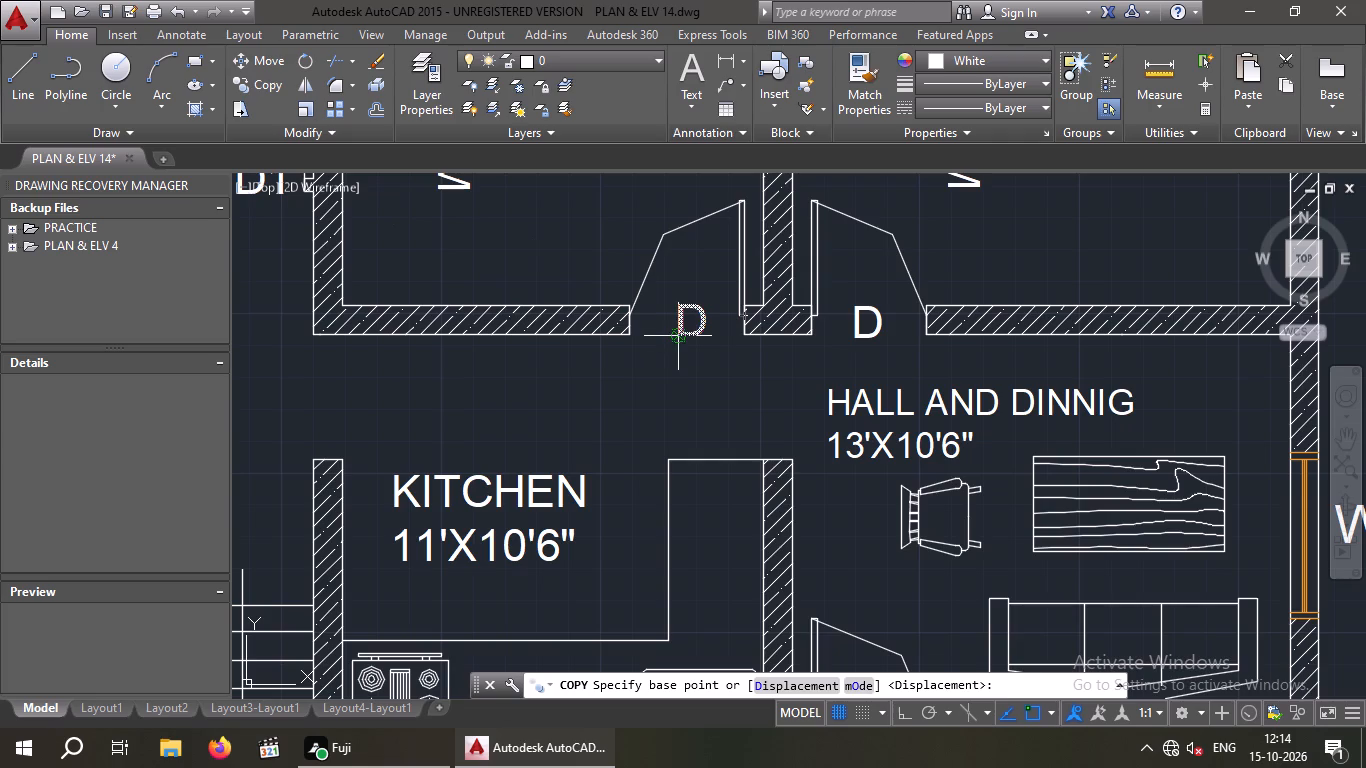
left_click(680, 336)
scroll(678, 335, "down", 2)
middle_click_drag(649, 406, 516, 647)
scroll(523, 625, "down", 5)
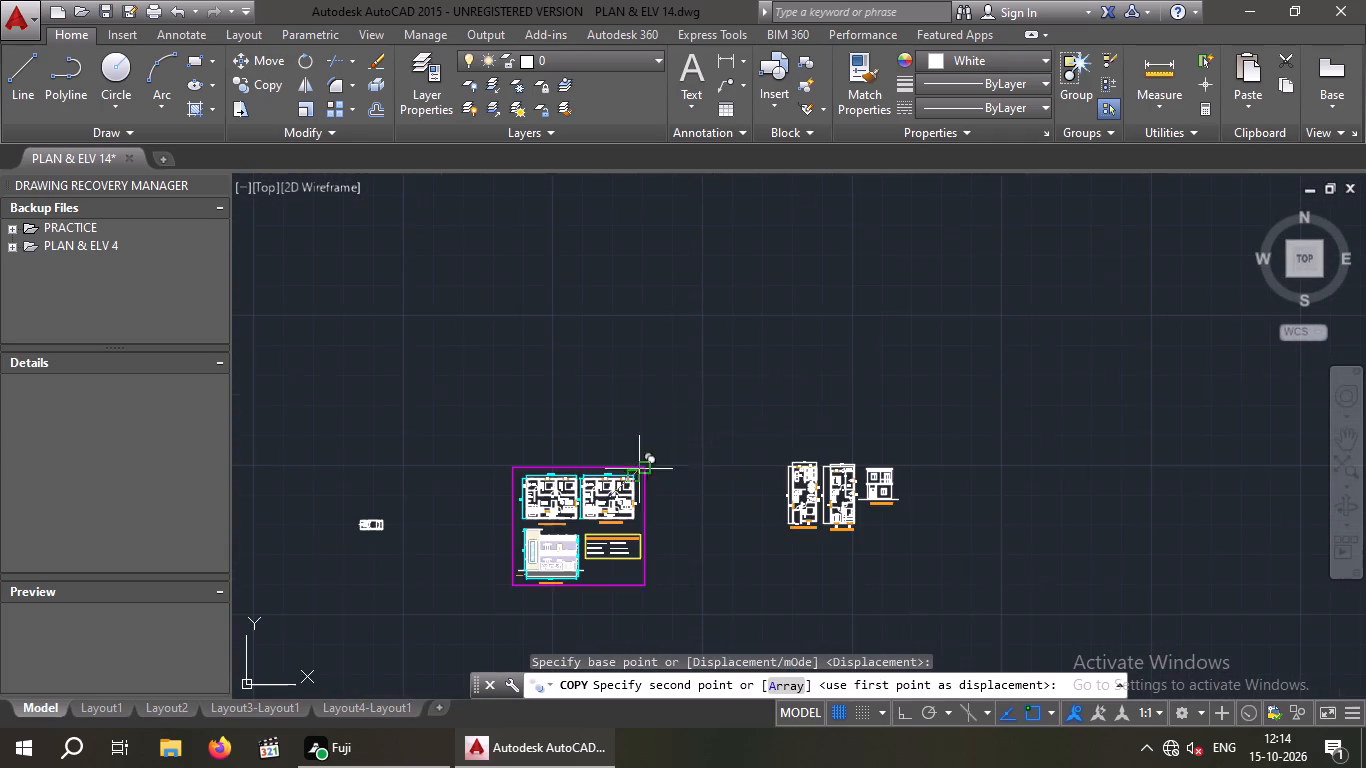
middle_click_drag(666, 463, 414, 767)
scroll(416, 720, "down", 1)
scroll(599, 472, "down", 3)
middle_click_drag(588, 491, 399, 767)
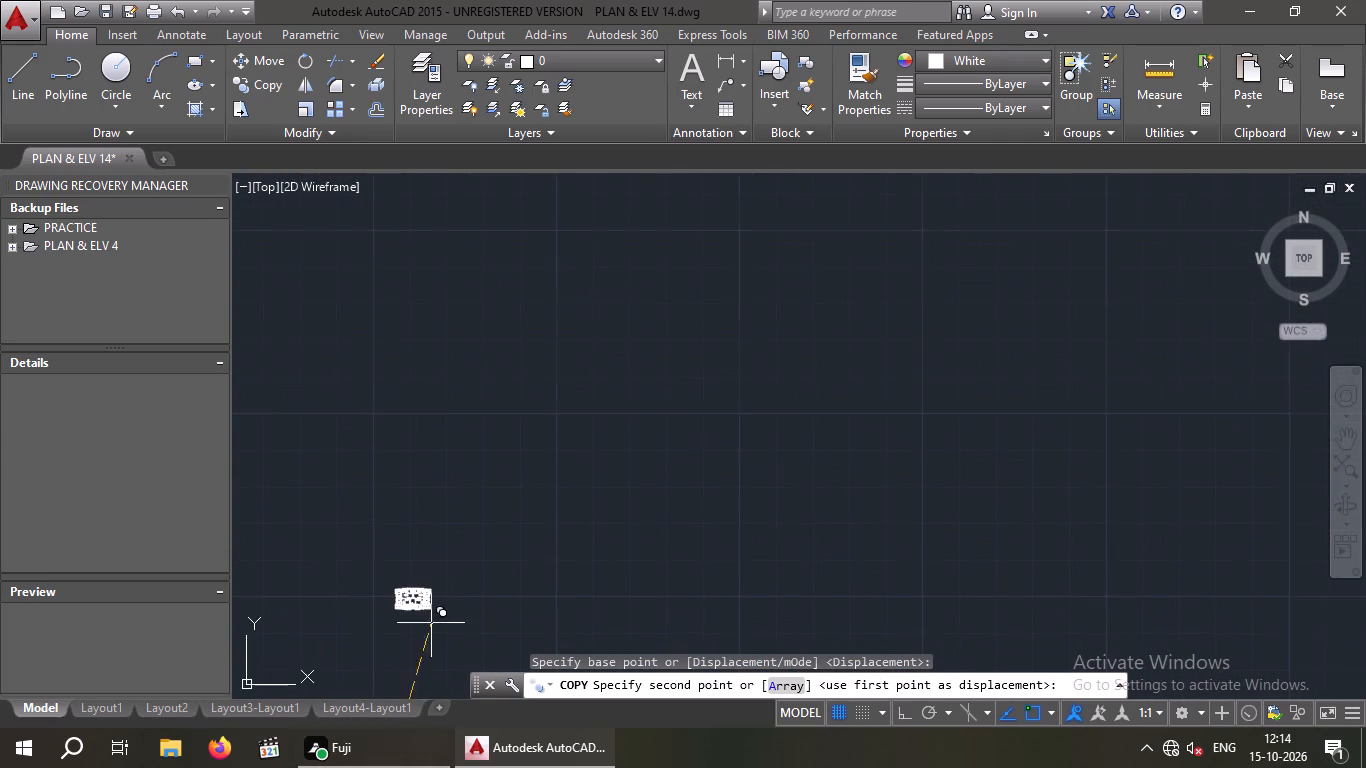
scroll(406, 616, "up", 10)
scroll(420, 605, "down", 1)
middle_click_drag(420, 628, 441, 715)
scroll(482, 618, "down", 2)
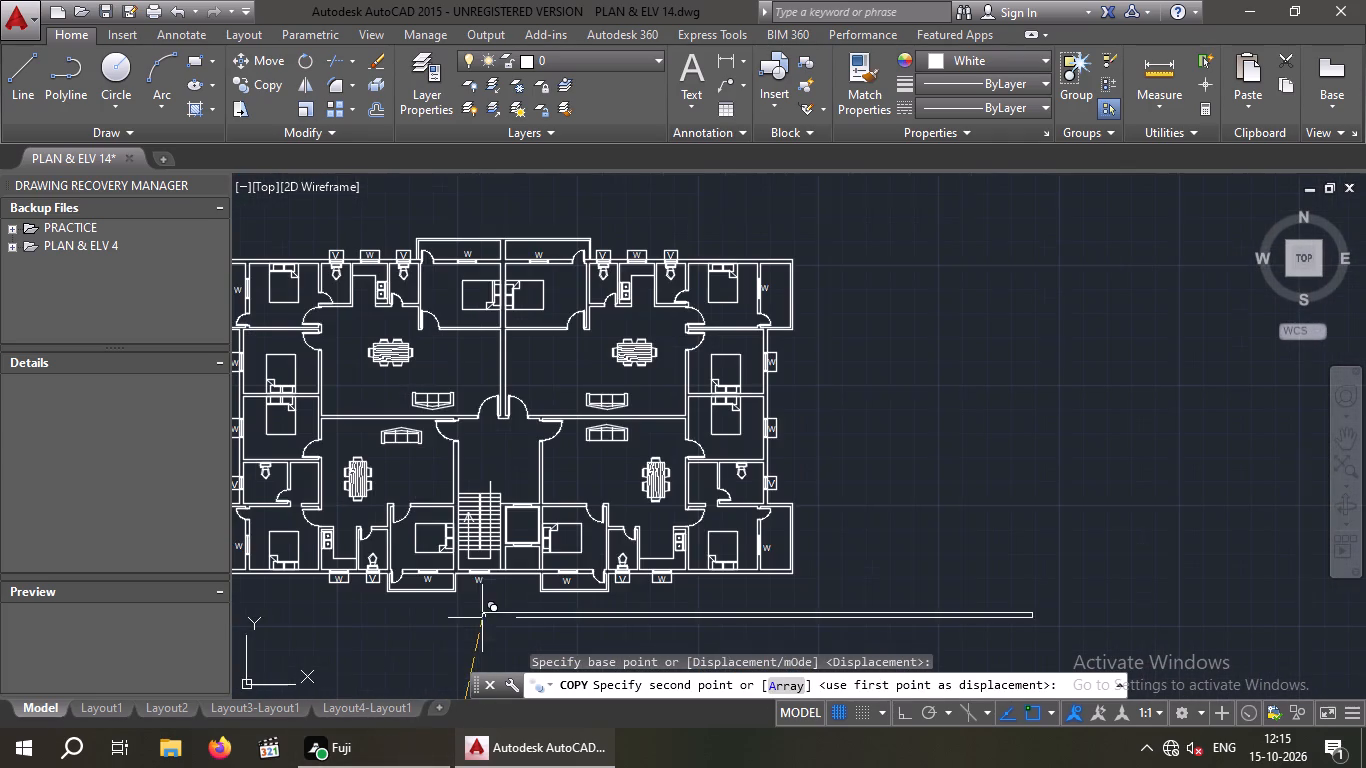
middle_click_drag(488, 618, 567, 616)
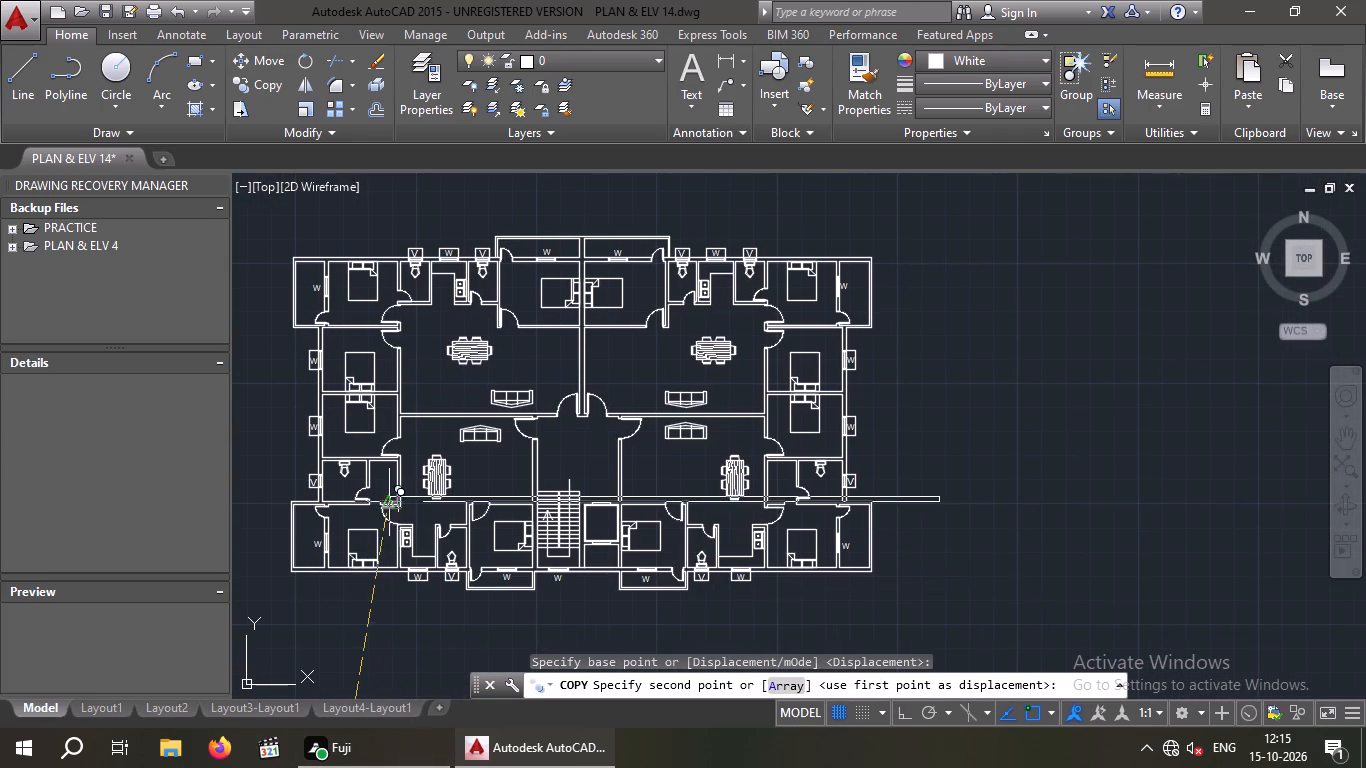
scroll(390, 507, "up", 5)
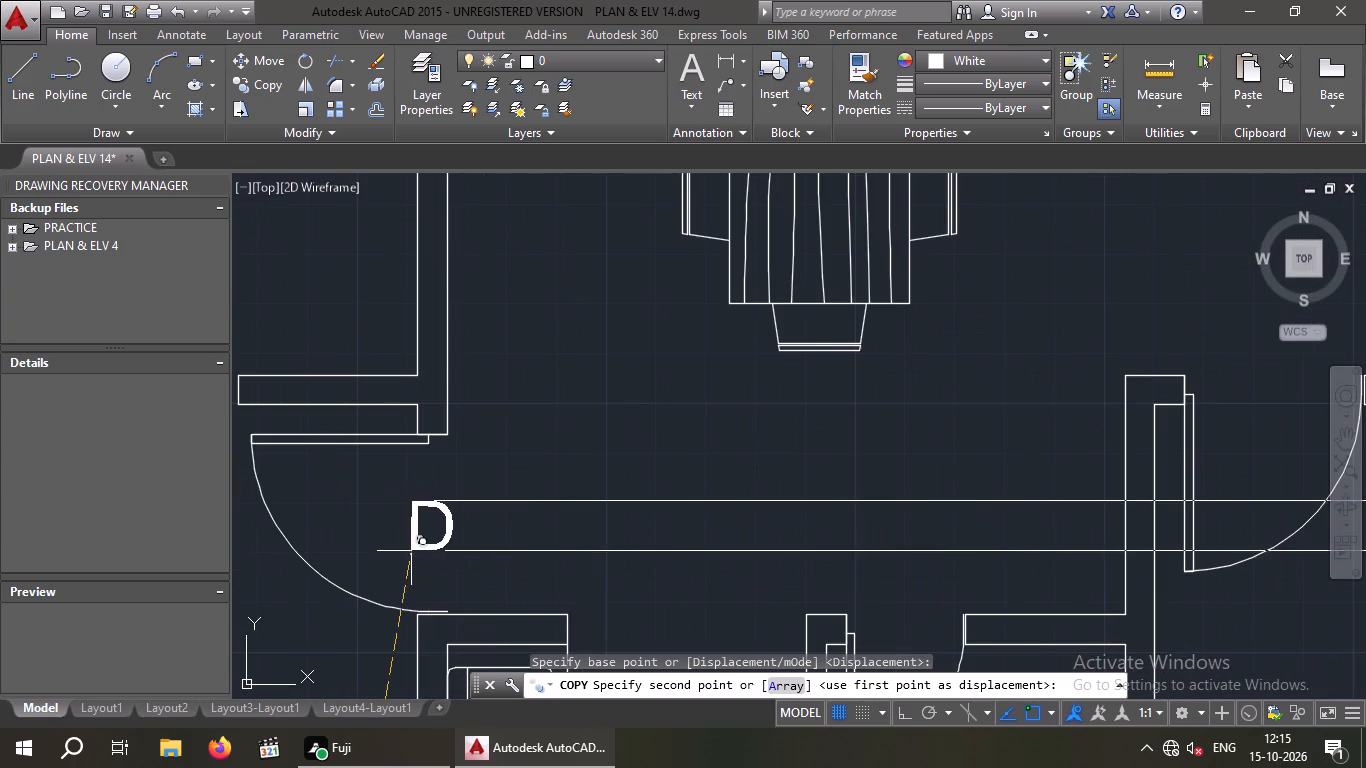
left_click(411, 551)
Place D label copies at the three other west-side bedroom doors, up to the northwest corner bedroom.
scroll(433, 541, "down", 4)
scroll(425, 436, "up", 4)
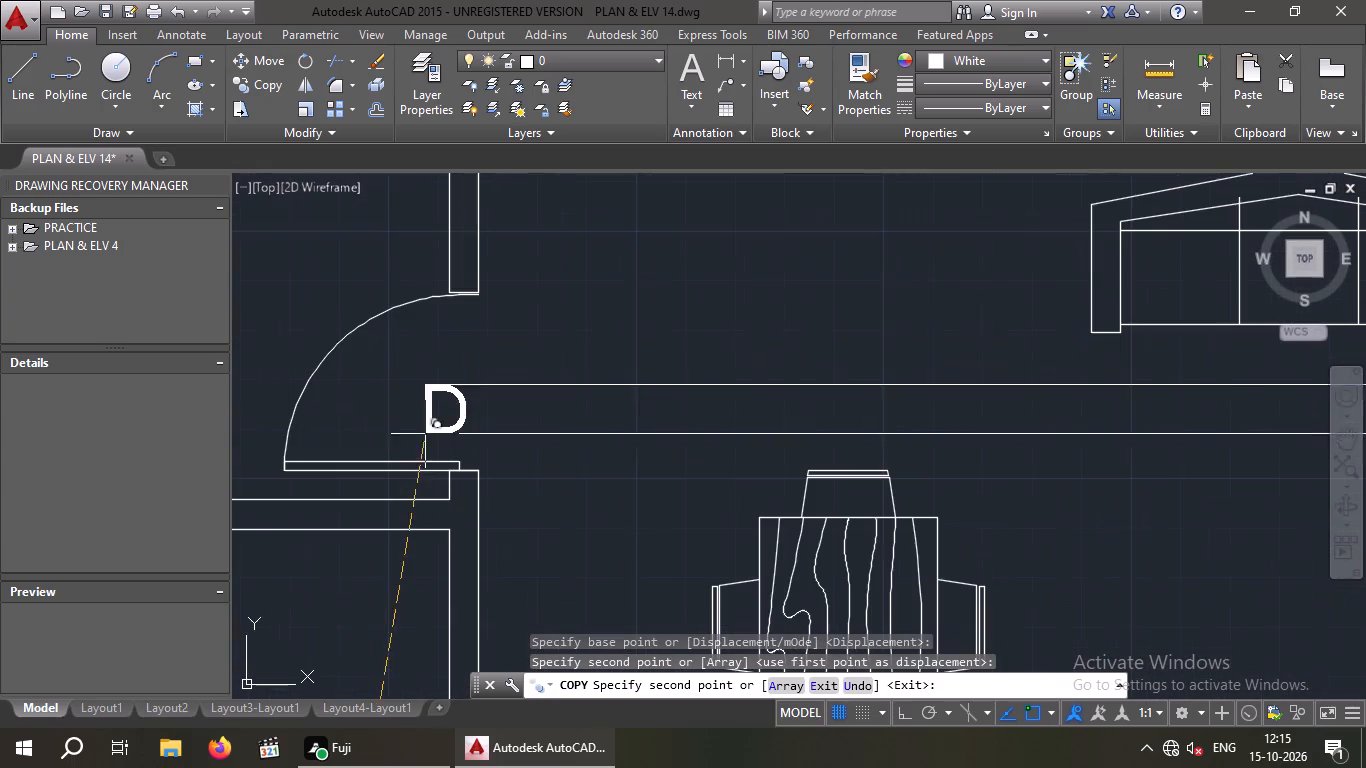
left_click(438, 403)
scroll(438, 403, "down", 1)
middle_click_drag(438, 448, 421, 725)
scroll(422, 514, "down", 2)
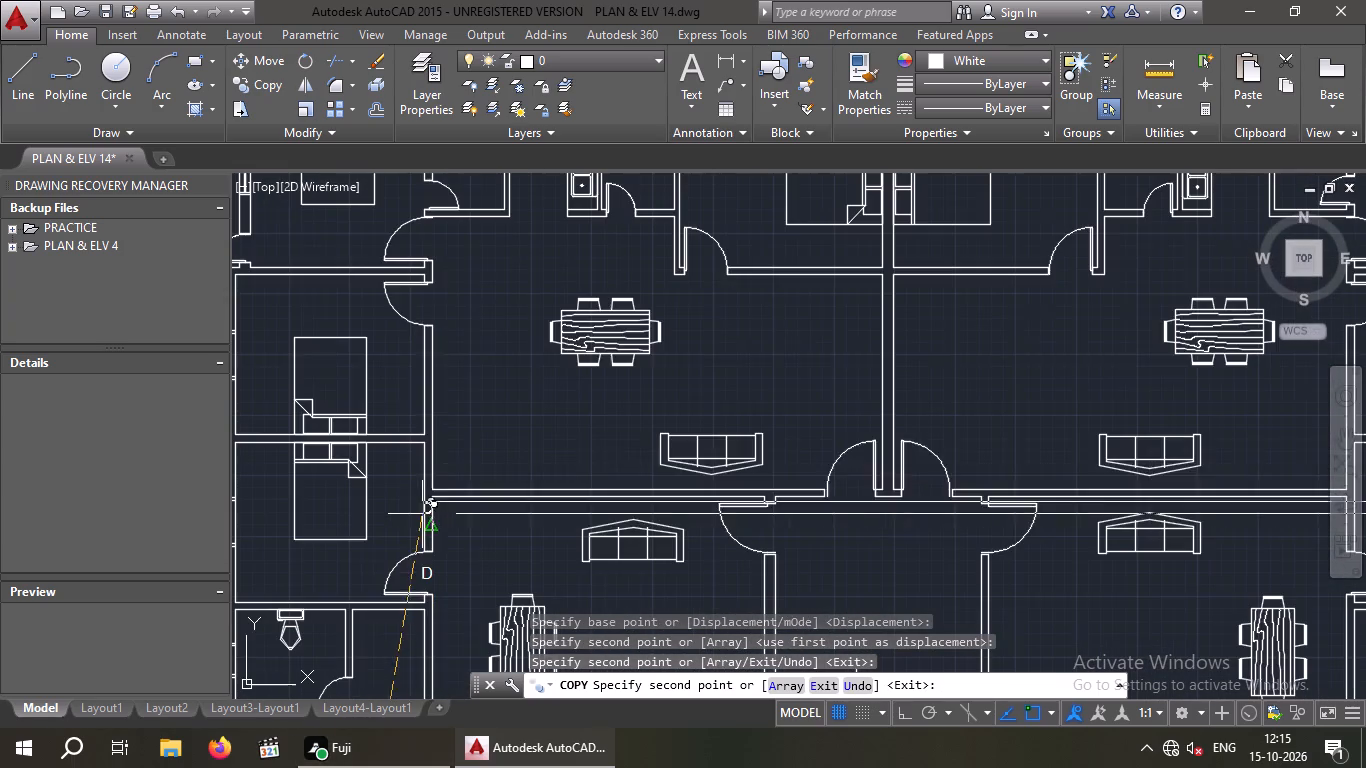
middle_click_drag(435, 397, 398, 639)
scroll(382, 589, "up", 3)
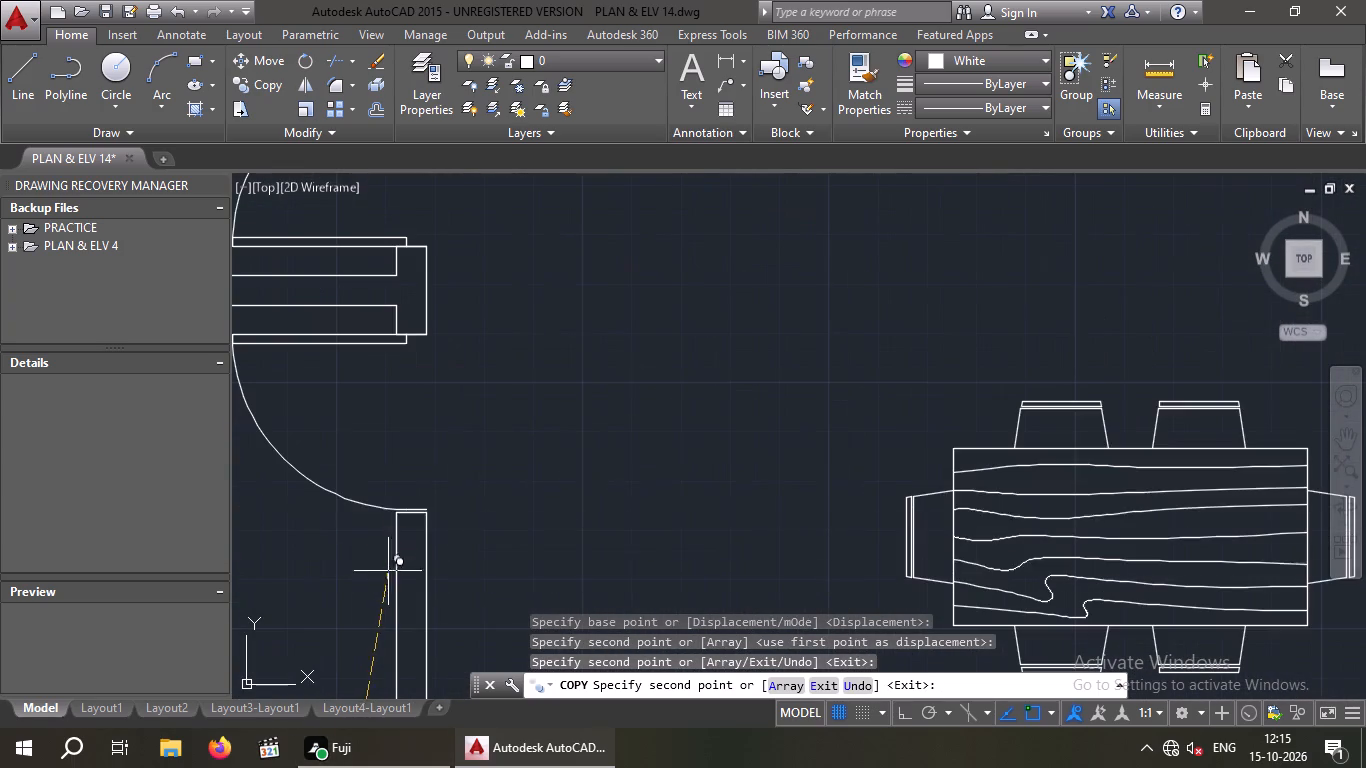
left_click(393, 447)
scroll(395, 447, "down", 2)
middle_click_drag(397, 455, 407, 632)
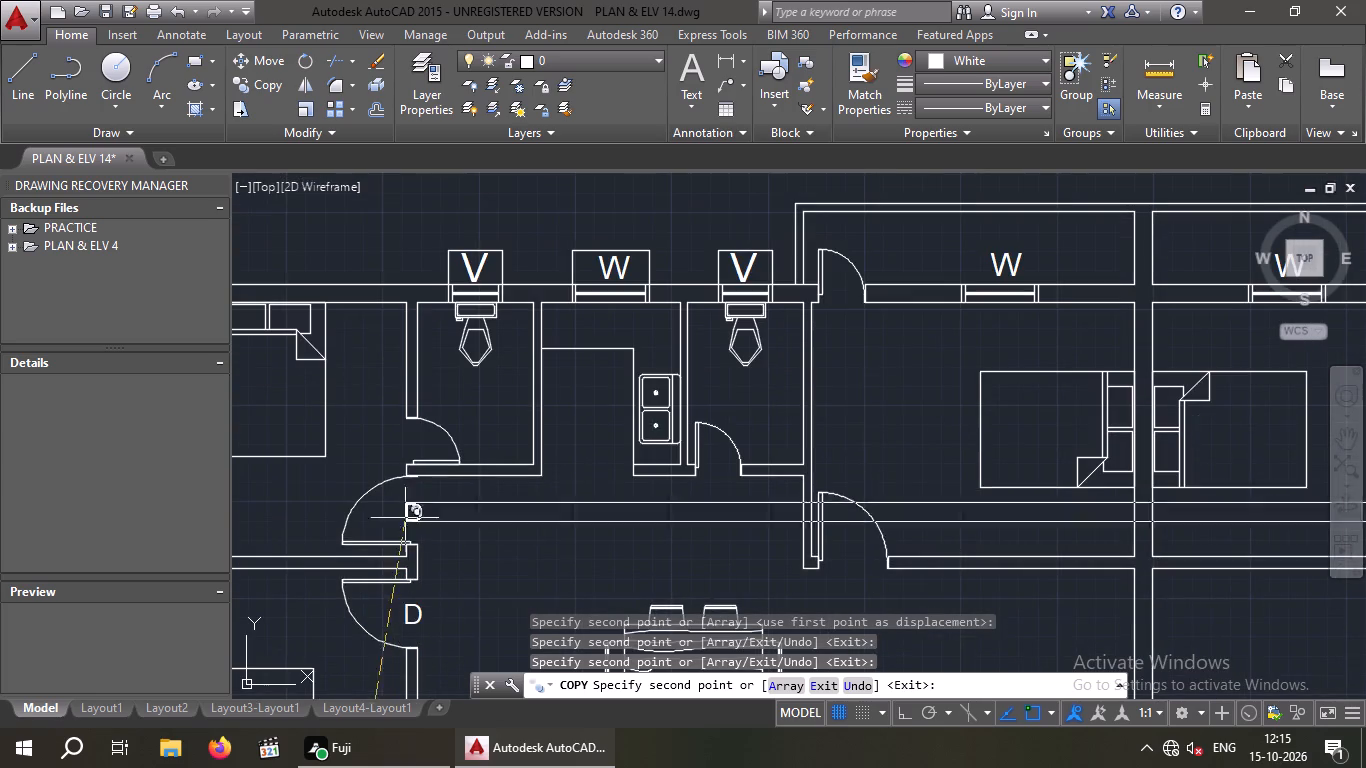
scroll(404, 546, "up", 3)
left_click(393, 459)
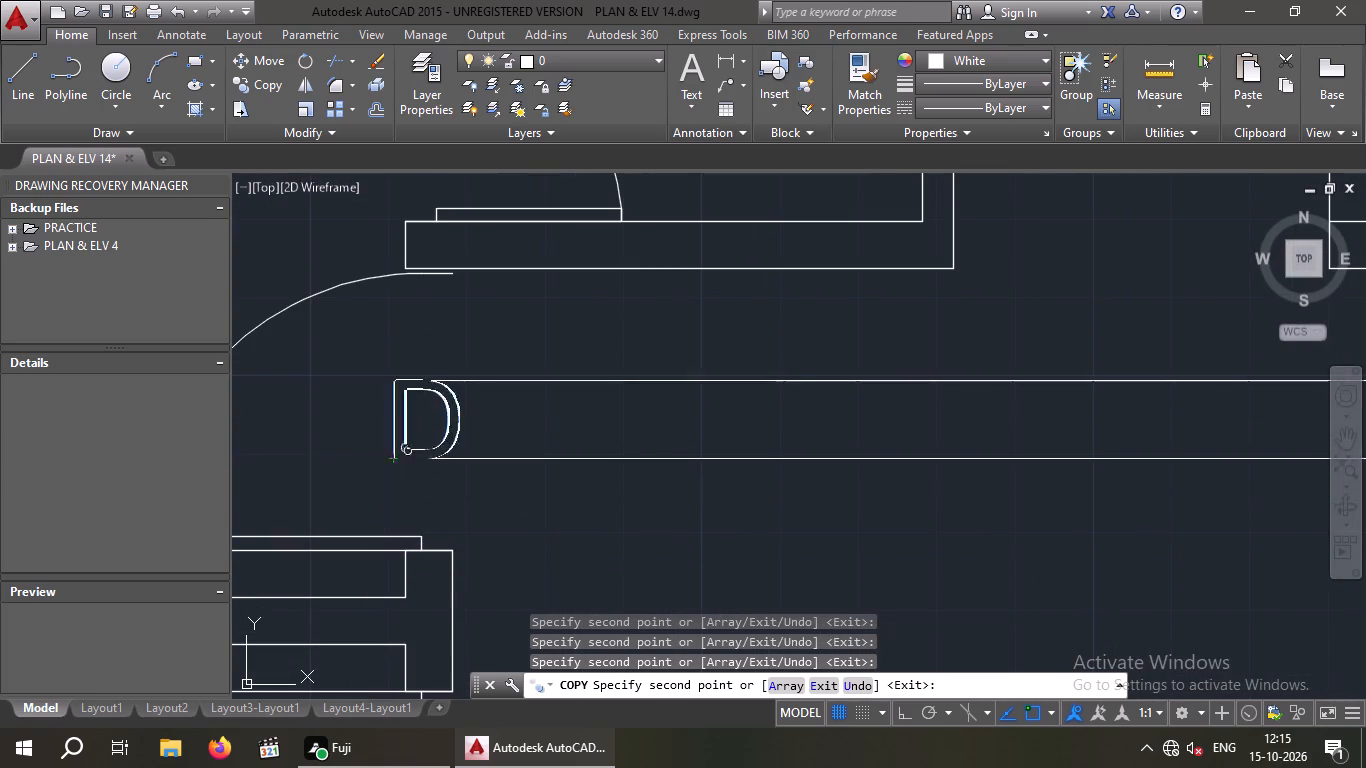
Place D label copies in the door openings of the two adjoining bedrooms at the middle of the north side.
scroll(411, 468, "down", 5)
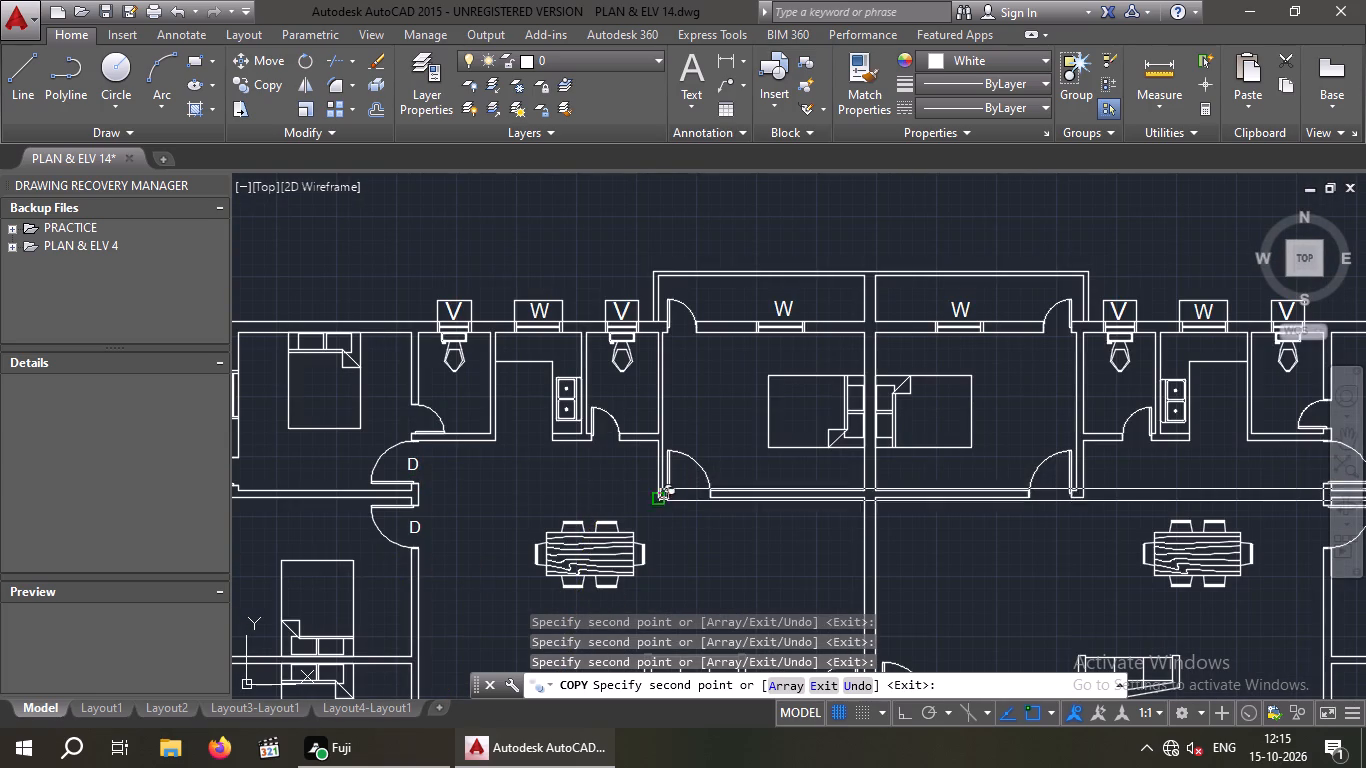
scroll(686, 514, "up", 2)
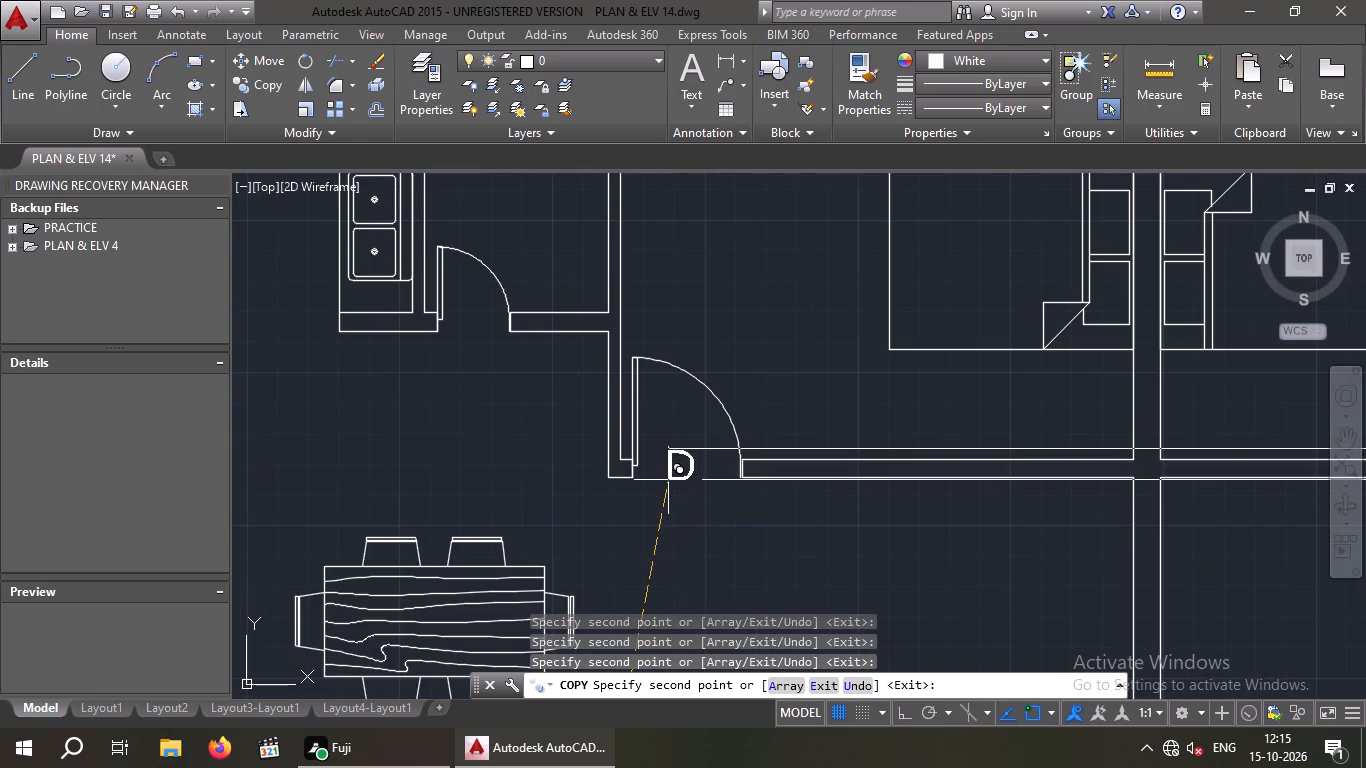
left_click(668, 480)
scroll(669, 490, "down", 3)
scroll(892, 500, "up", 3)
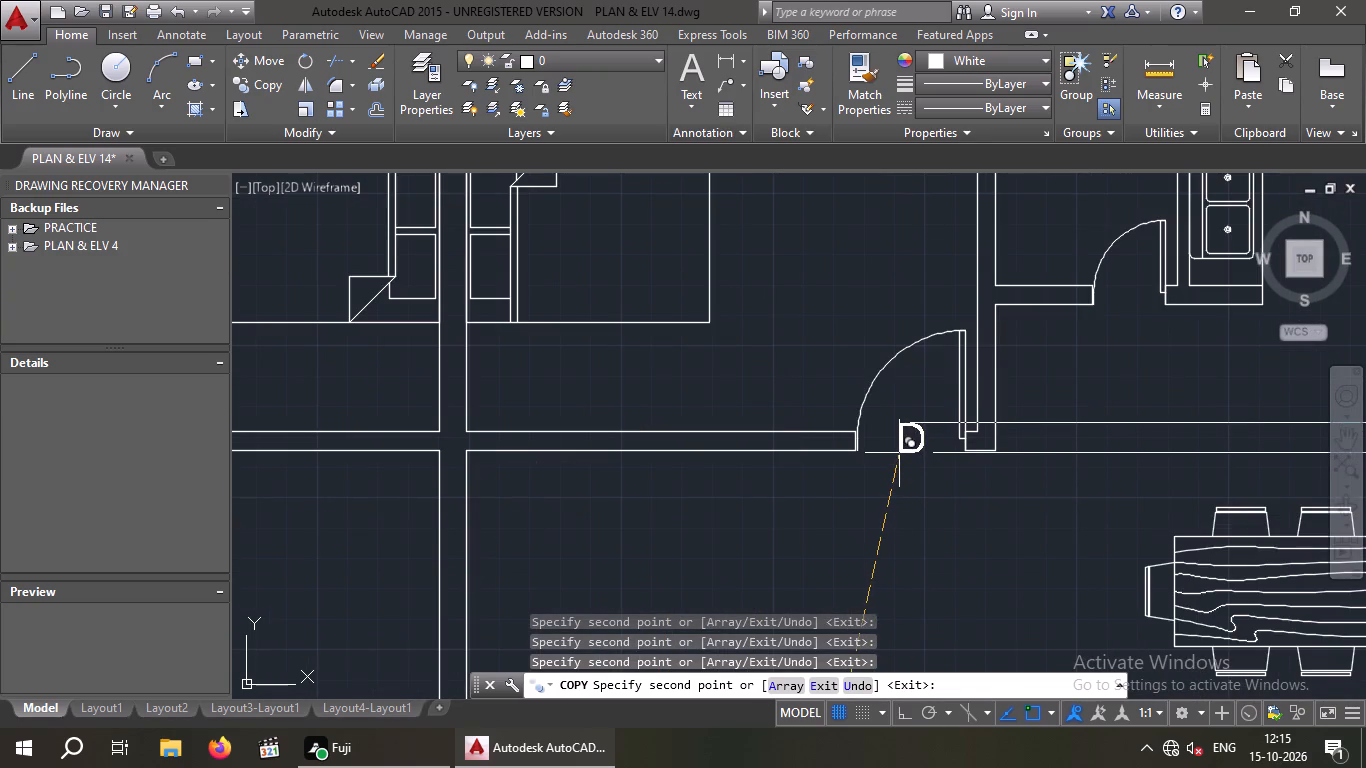
left_click(899, 453)
Place D label copies at the doors of the northeast corner bedroom and the bedroom directly south of it.
scroll(897, 461, "down", 3)
middle_click_drag(885, 504, 526, 537)
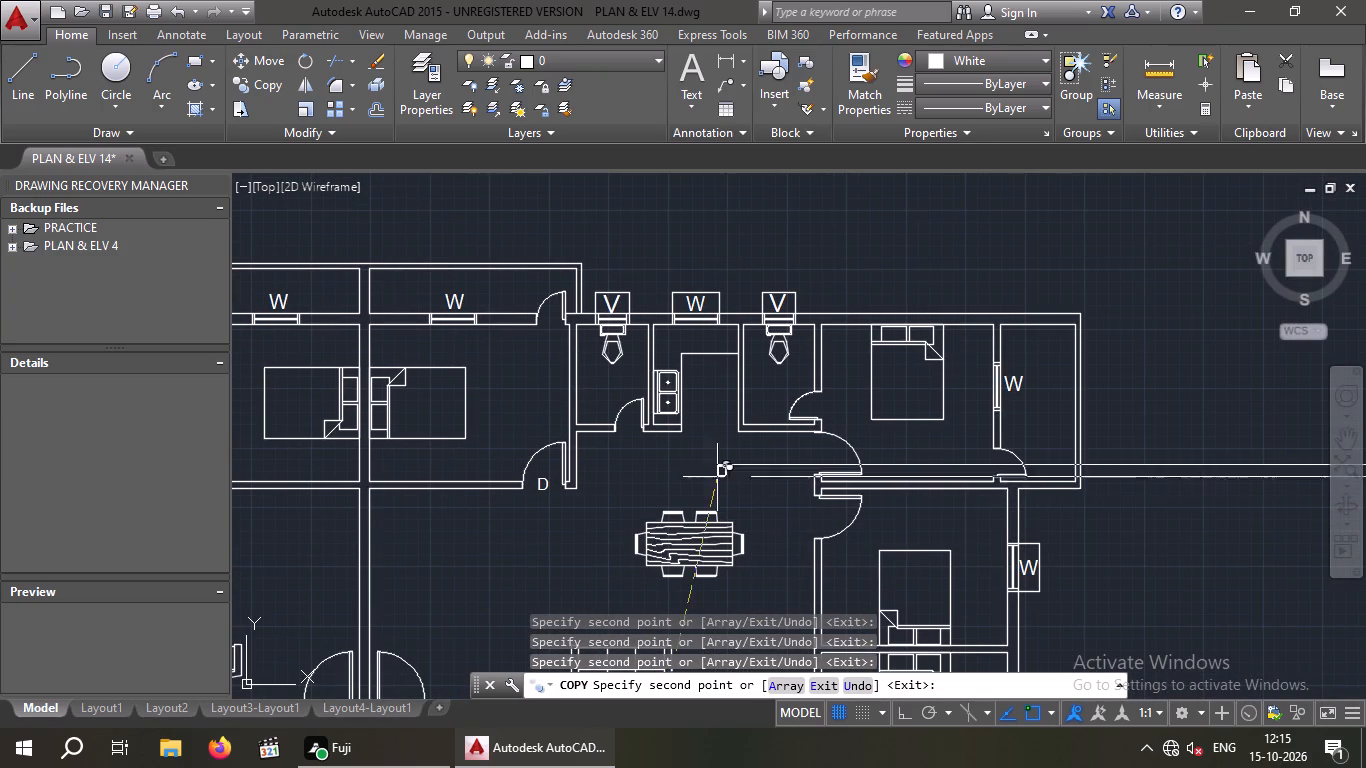
scroll(818, 463, "up", 3)
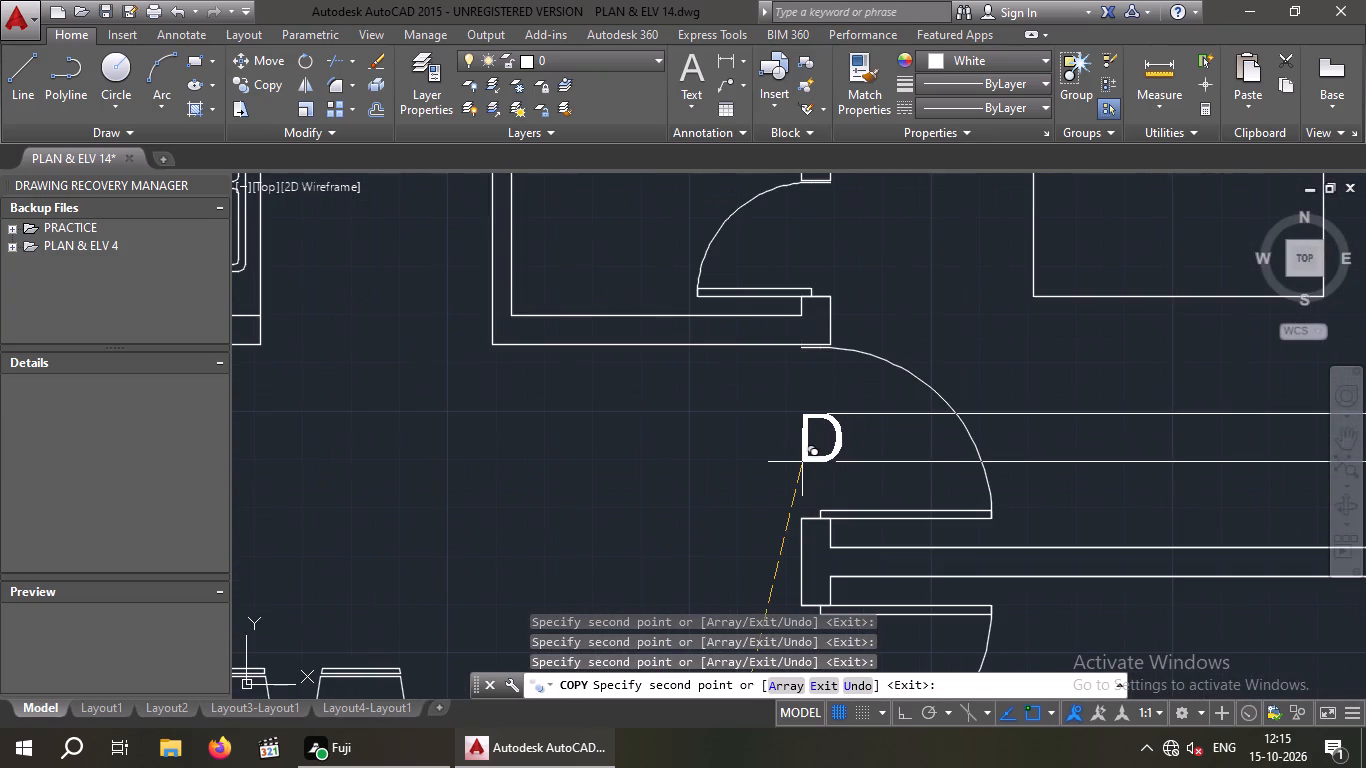
left_click(799, 461)
scroll(799, 461, "down", 4)
scroll(803, 530, "up", 3)
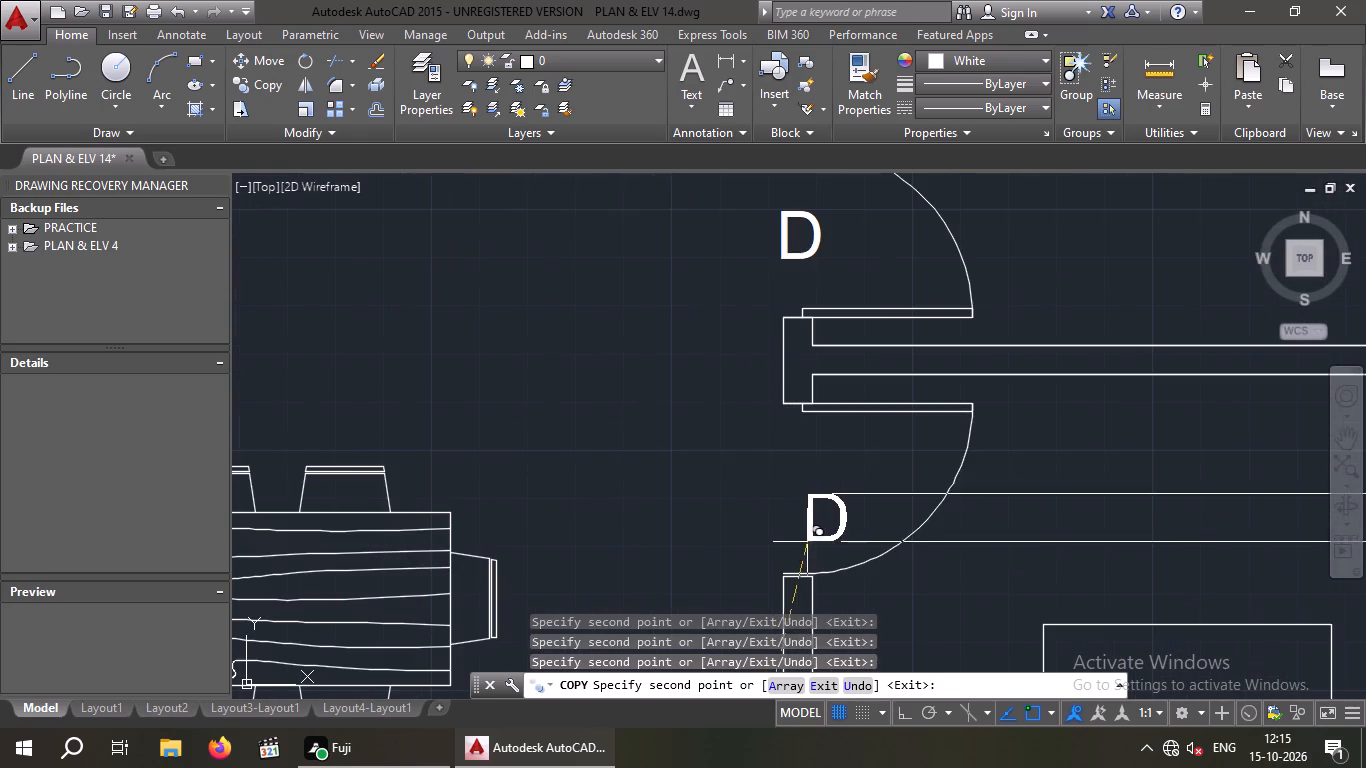
left_click(787, 502)
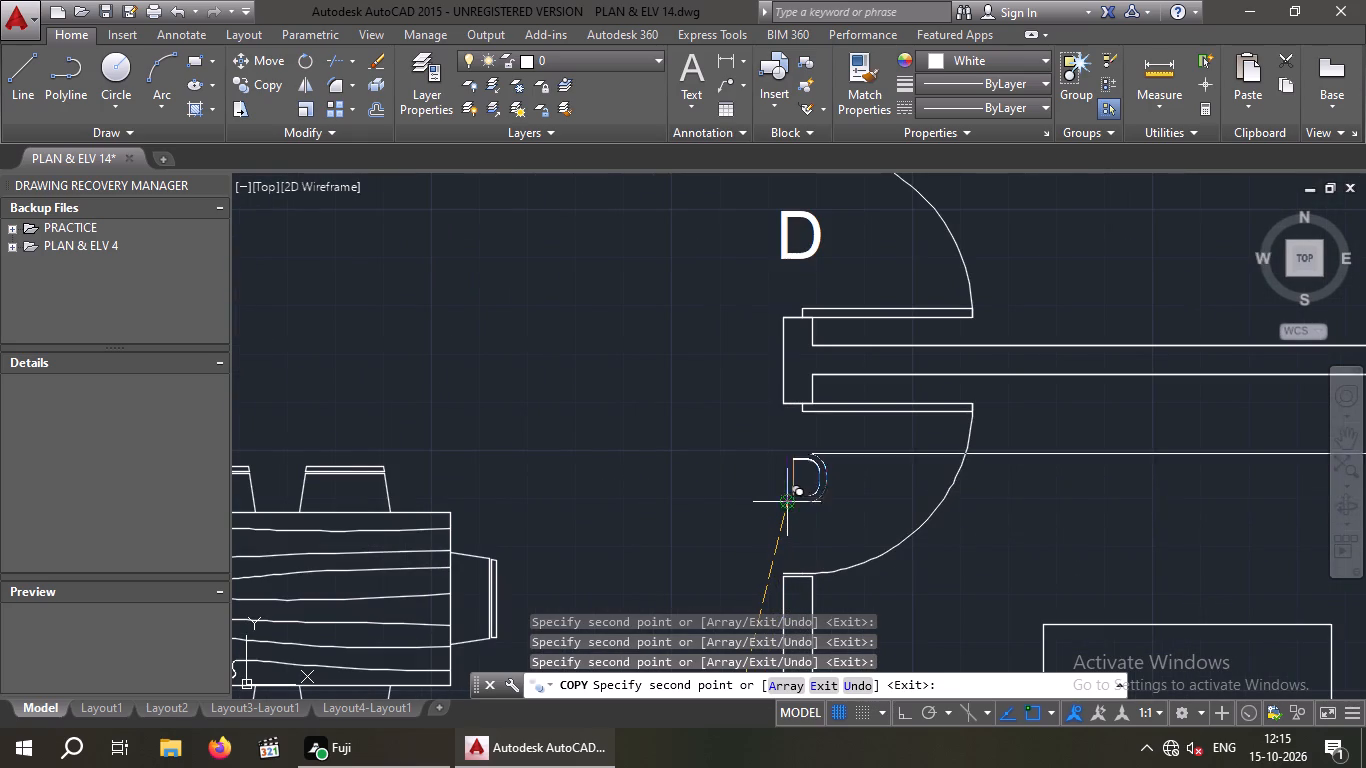
Place D label copies at the southeast flat's east-side bedroom door and the southeast corner bedroom door.
scroll(788, 504, "down", 4)
middle_click_drag(714, 563, 700, 492)
scroll(749, 514, "down", 1)
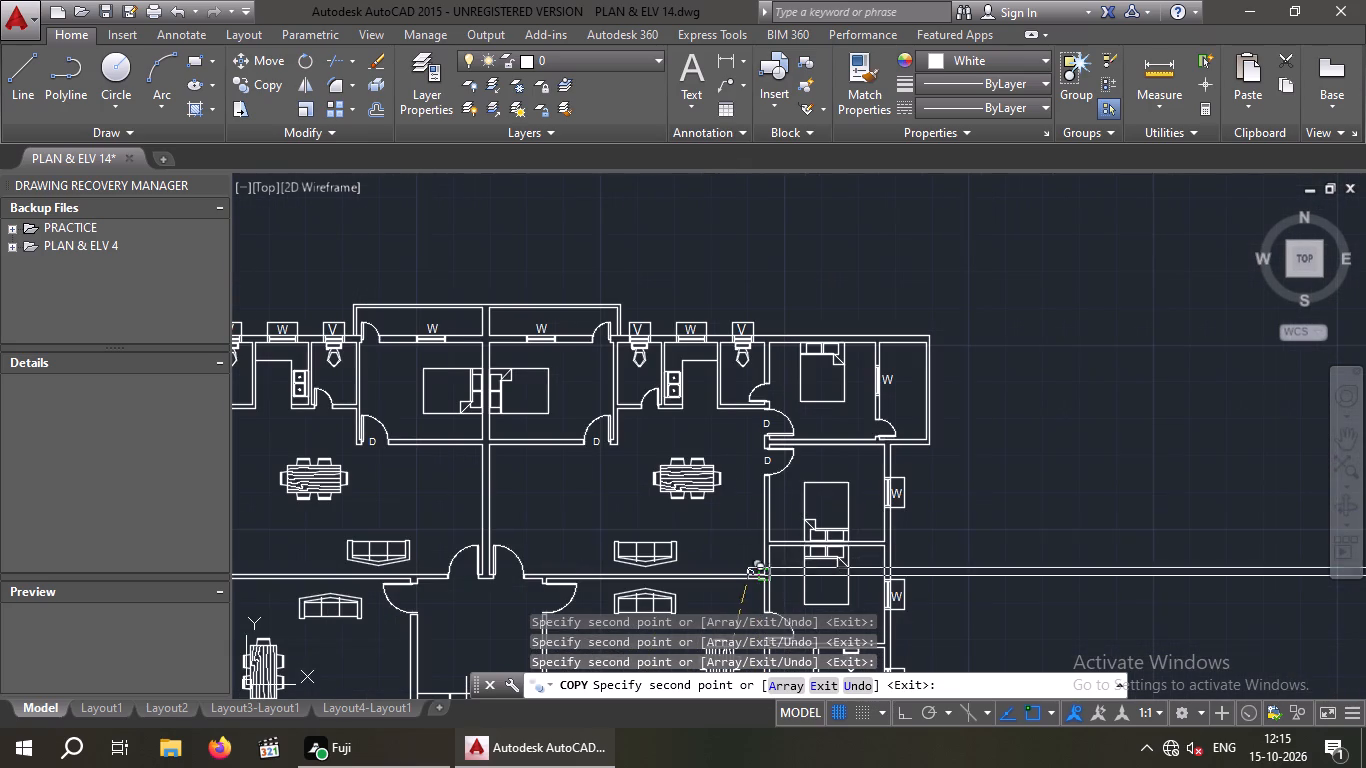
middle_click_drag(720, 554, 676, 432)
middle_click(676, 430)
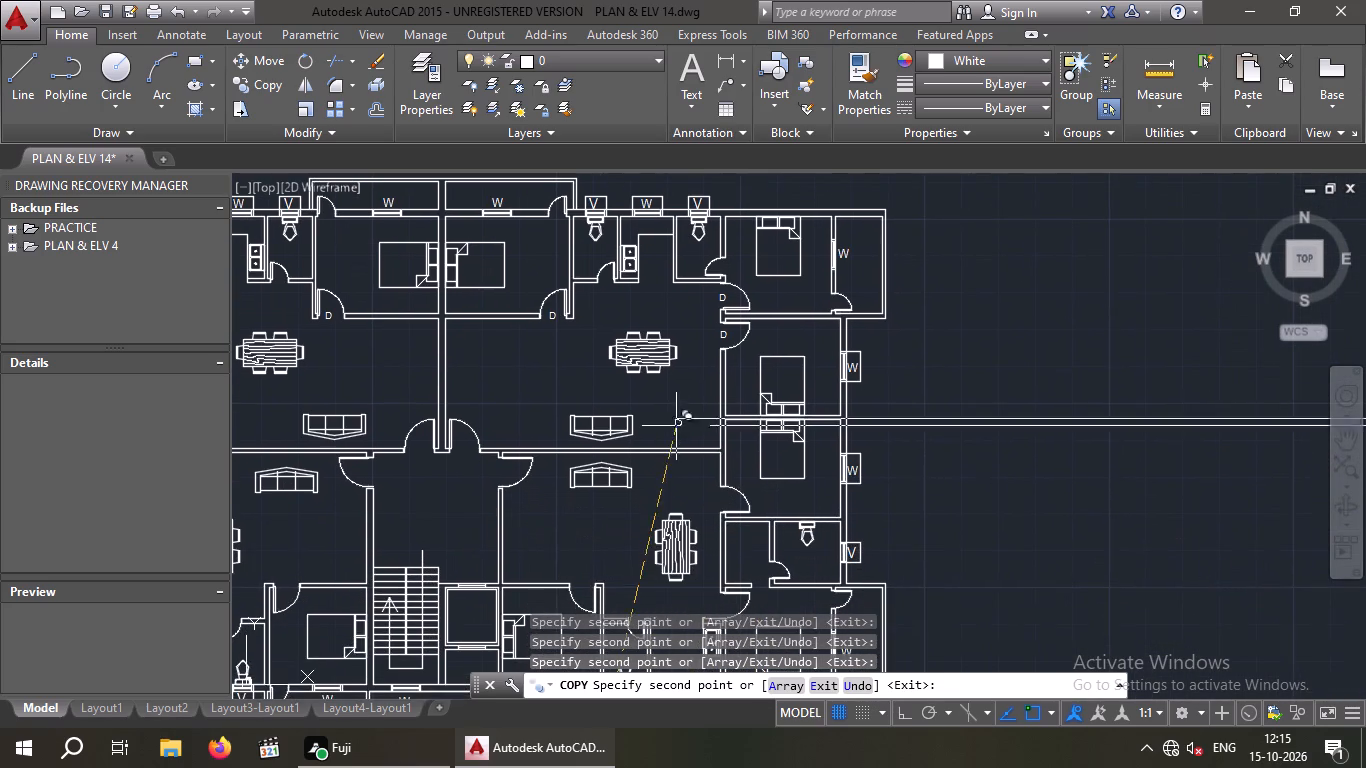
scroll(728, 528, "up", 3)
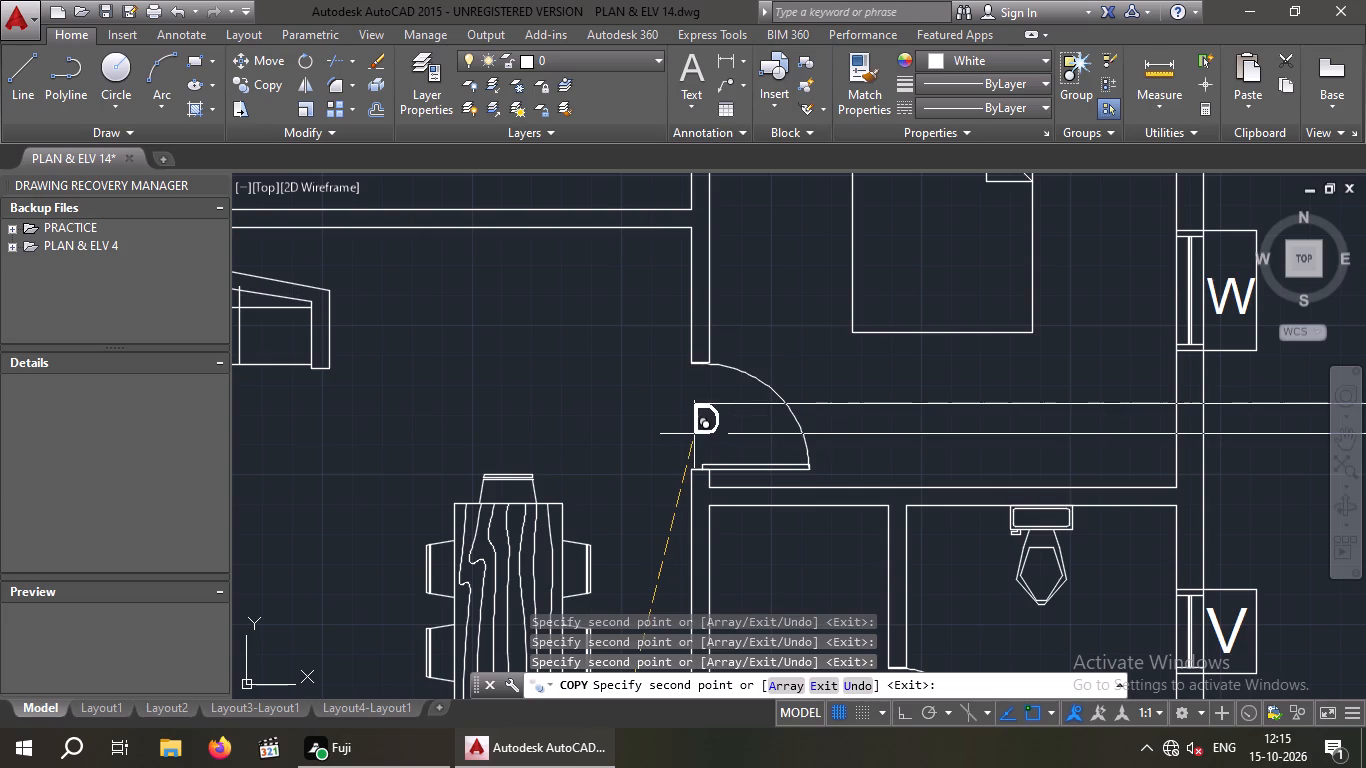
left_click(694, 434)
scroll(694, 433, "down", 3)
middle_click_drag(729, 527, 696, 465)
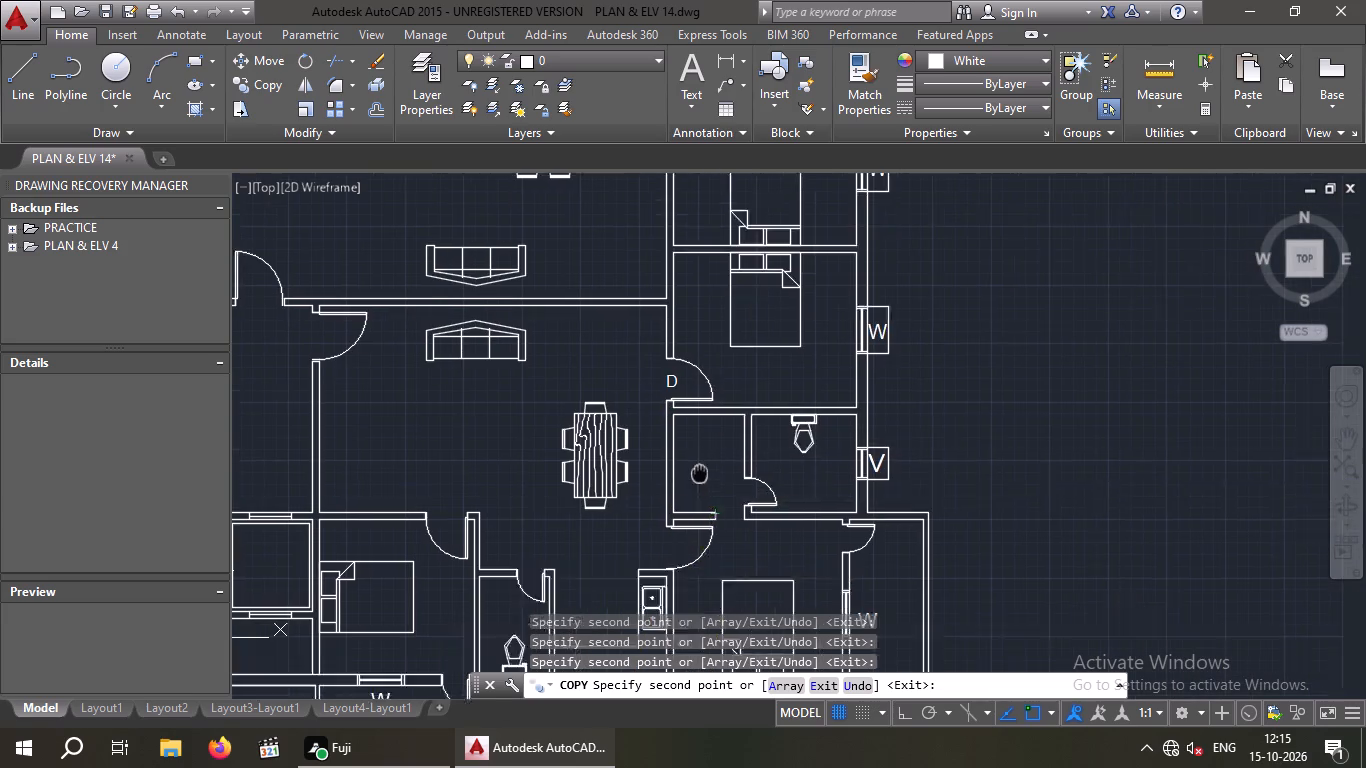
middle_click_drag(696, 465, 678, 411)
scroll(658, 487, "up", 3)
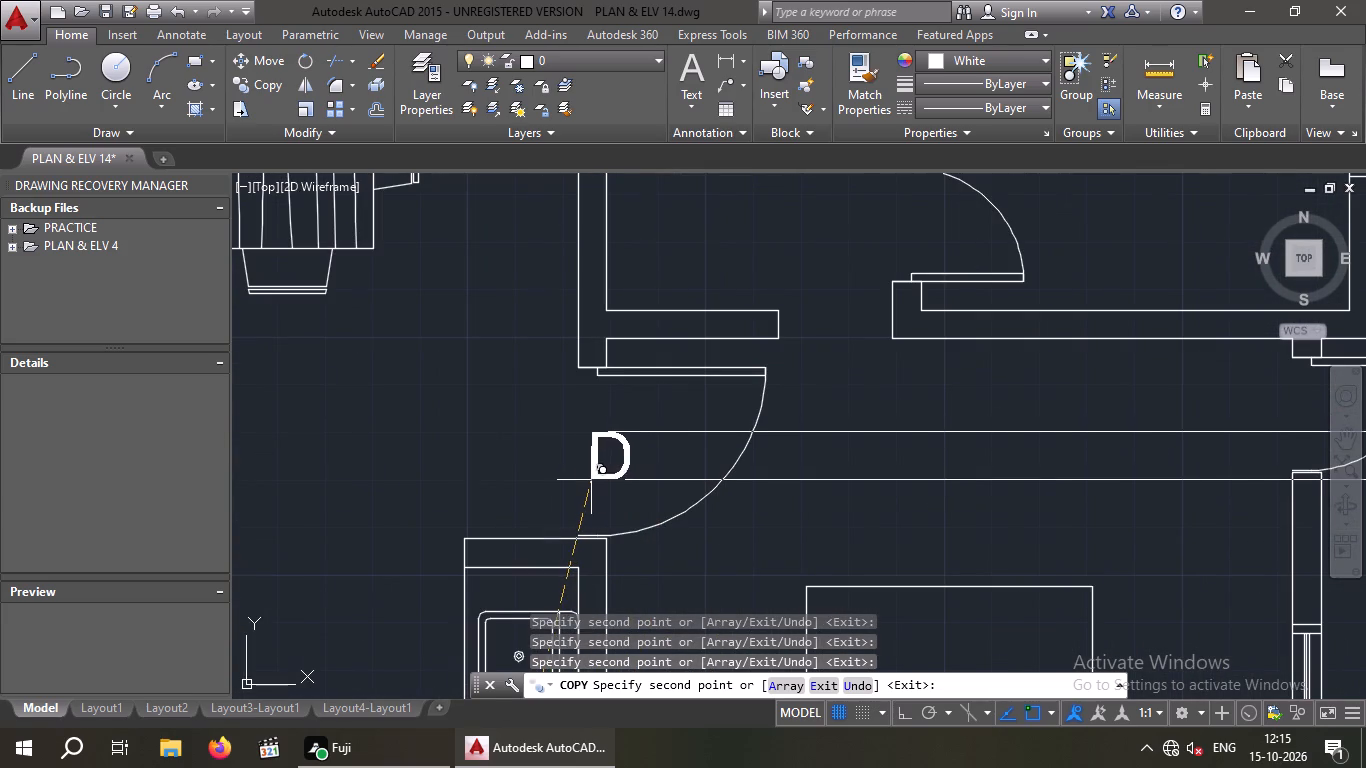
left_click(582, 477)
Place D label copies at the doors of the south-side bedrooms east of the lift and west of the staircase.
scroll(603, 462, "down", 4)
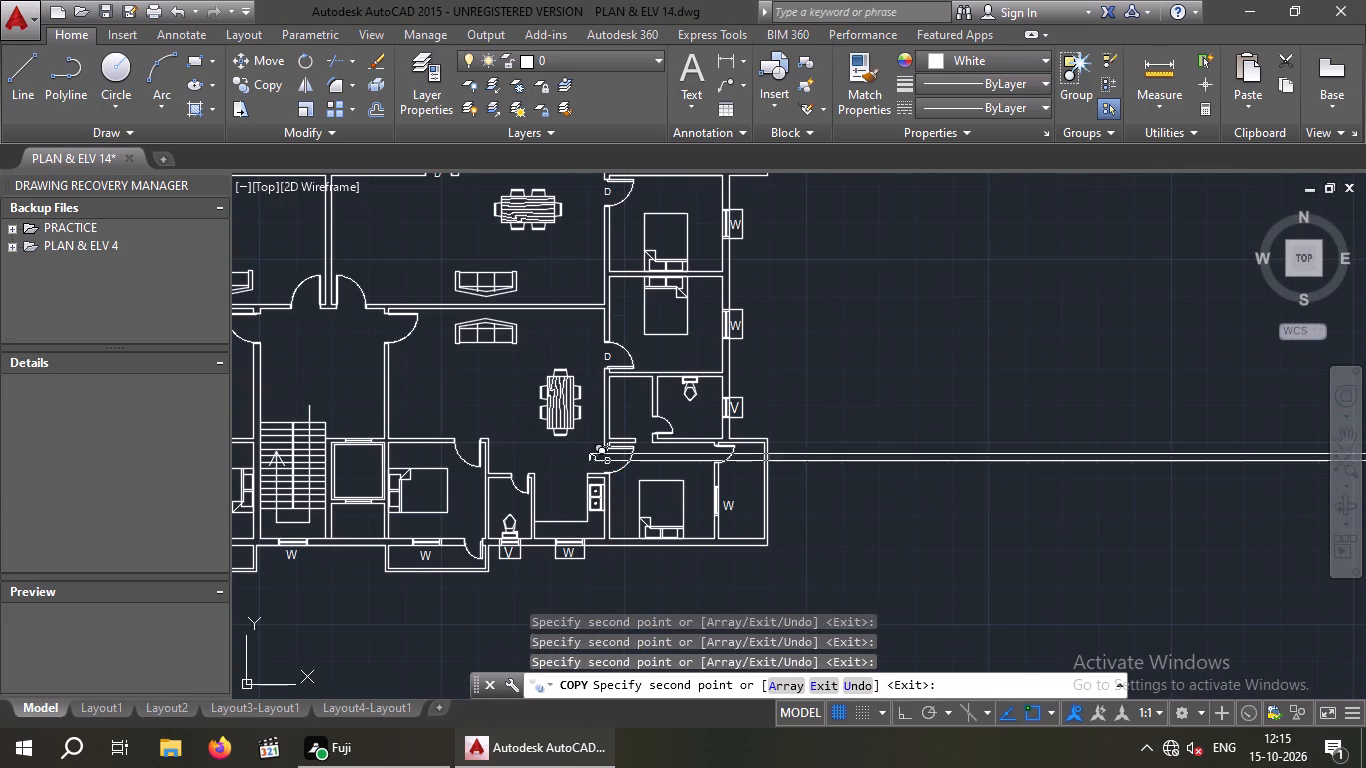
scroll(470, 445, "up", 4)
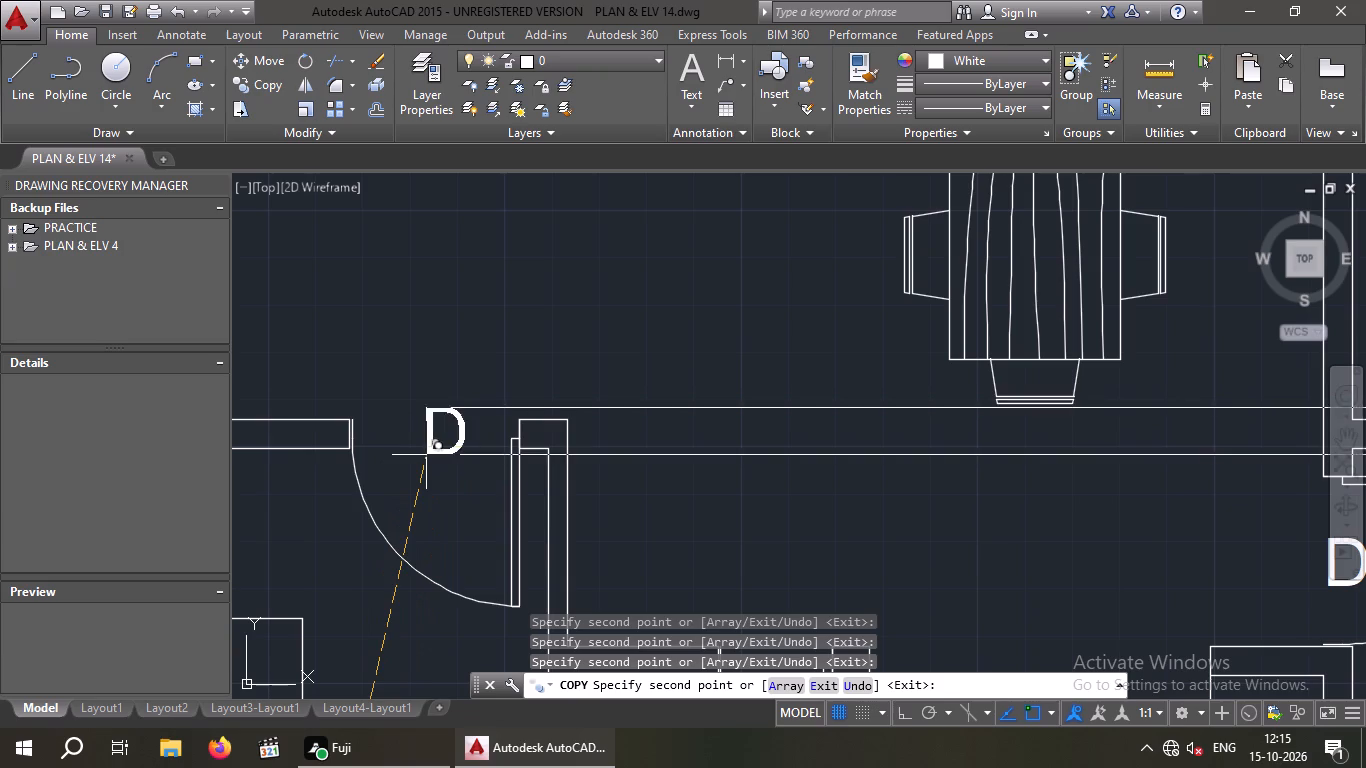
left_click(426, 453)
scroll(445, 451, "down", 5)
middle_click_drag(491, 482, 601, 460)
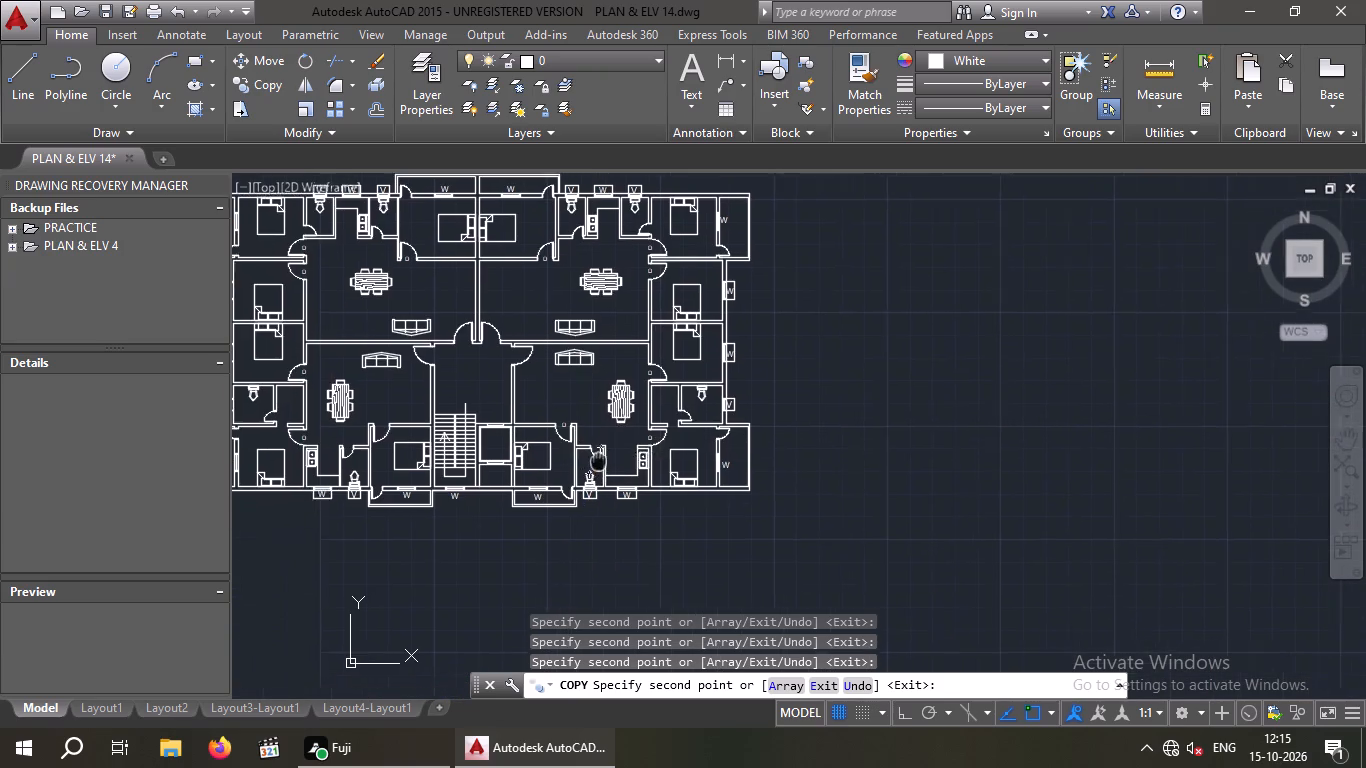
middle_click_drag(601, 460, 624, 459)
scroll(409, 429, "up", 4)
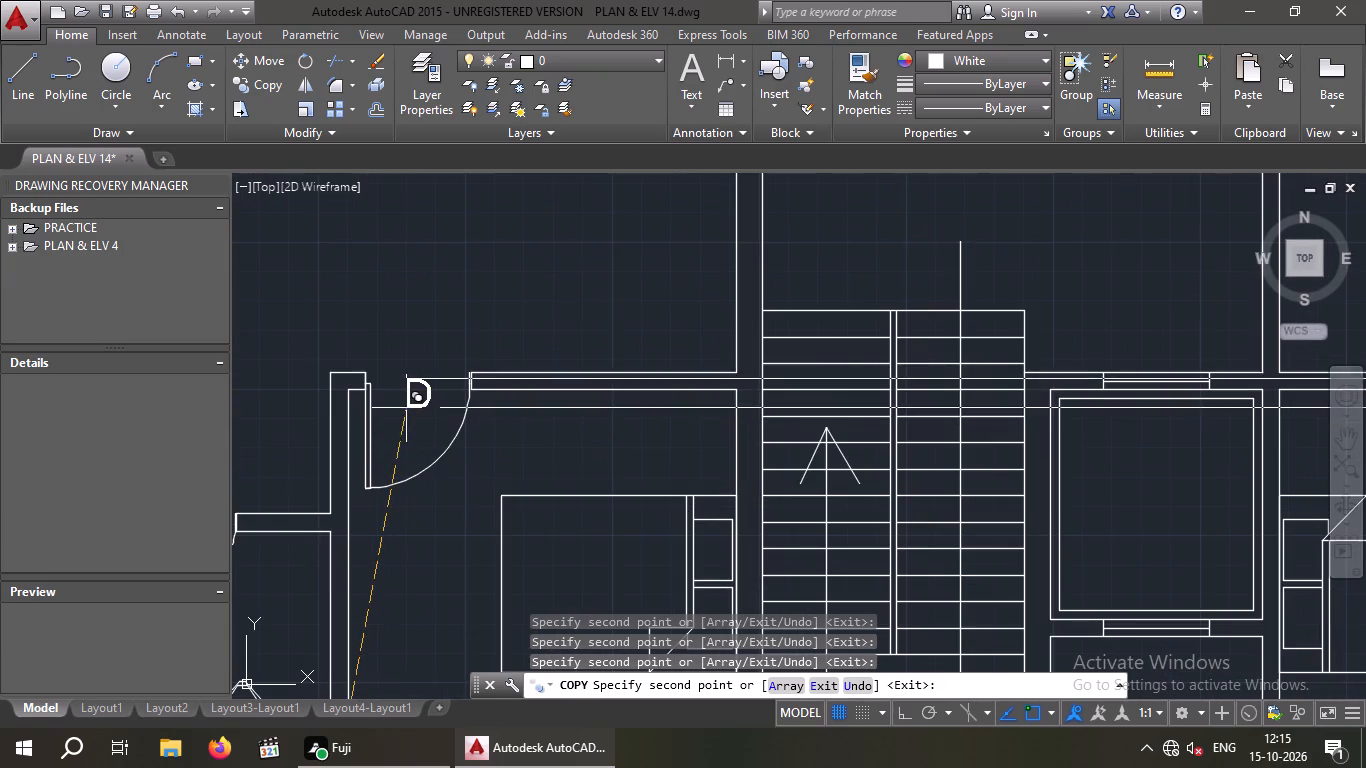
left_click(402, 397)
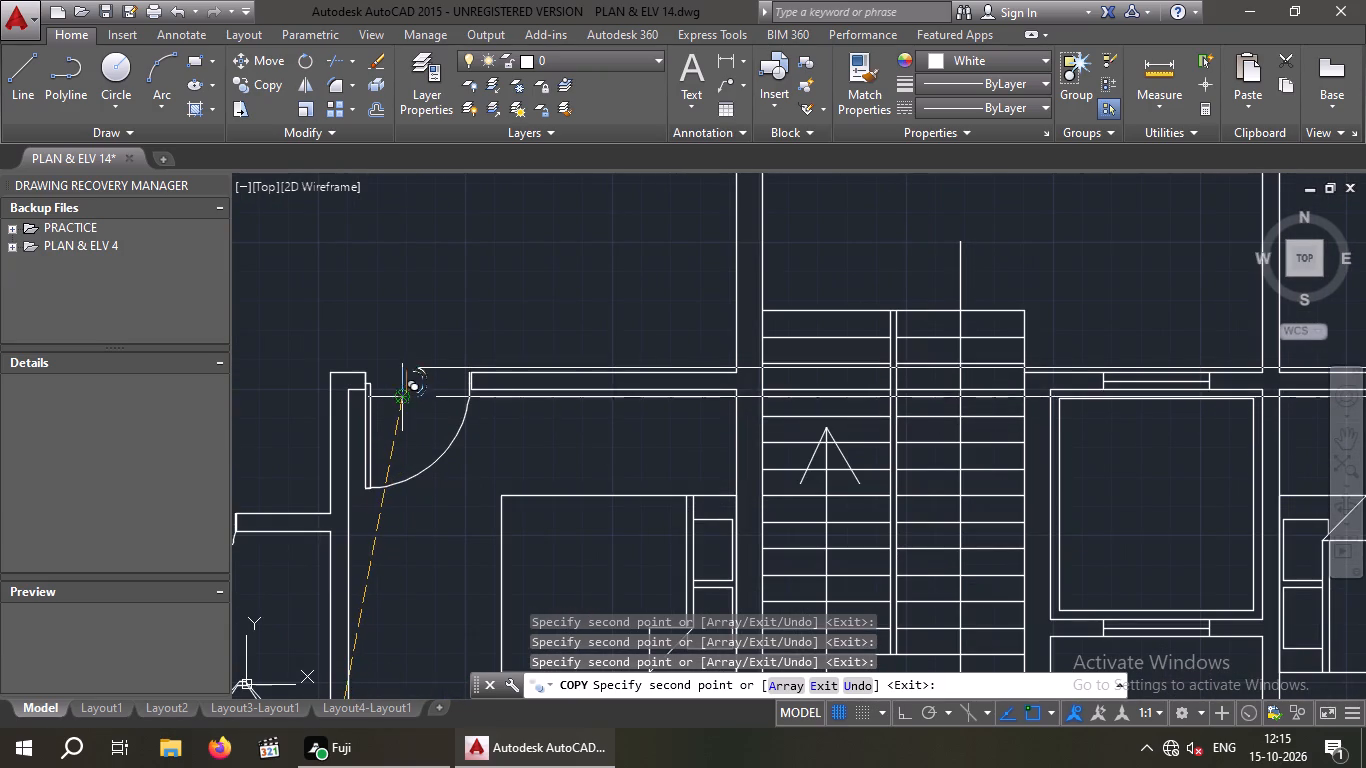
scroll(414, 396, "down", 4)
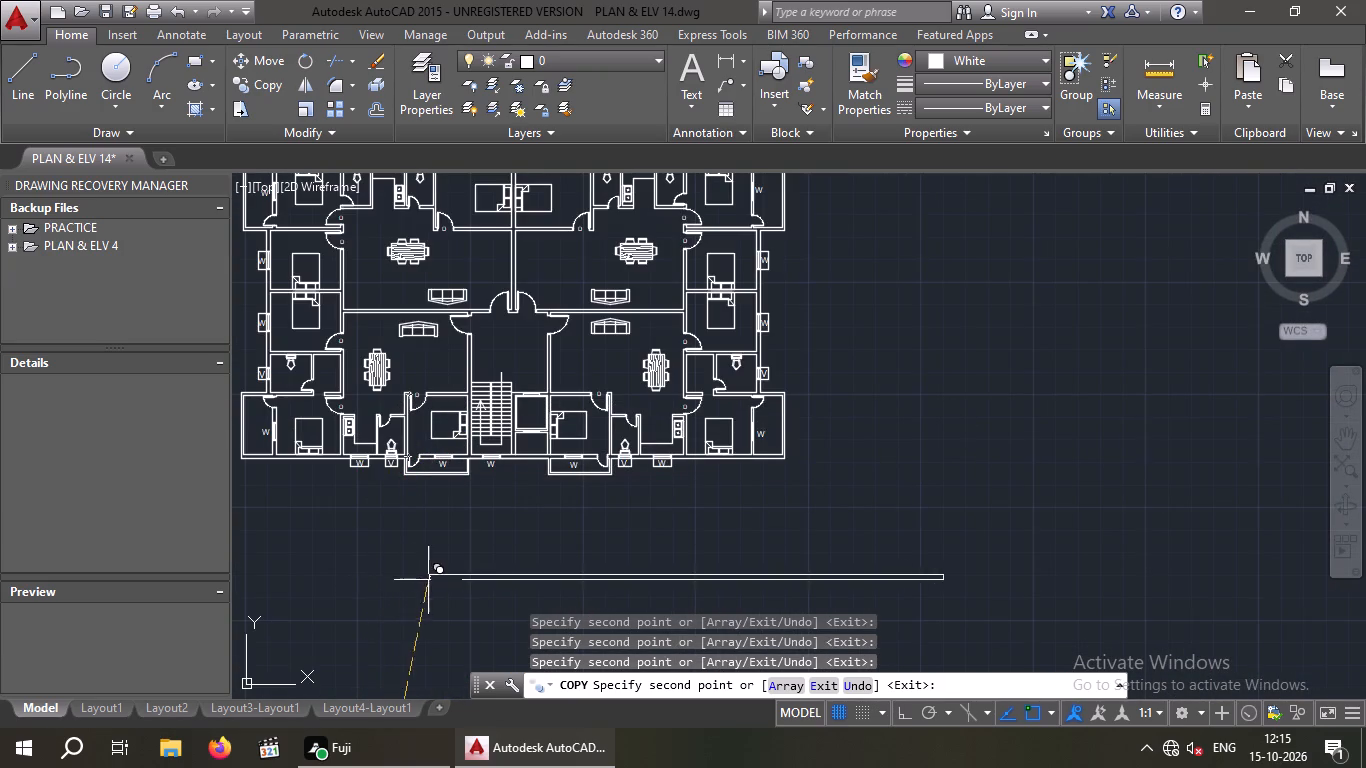
middle_click_drag(482, 565, 478, 584)
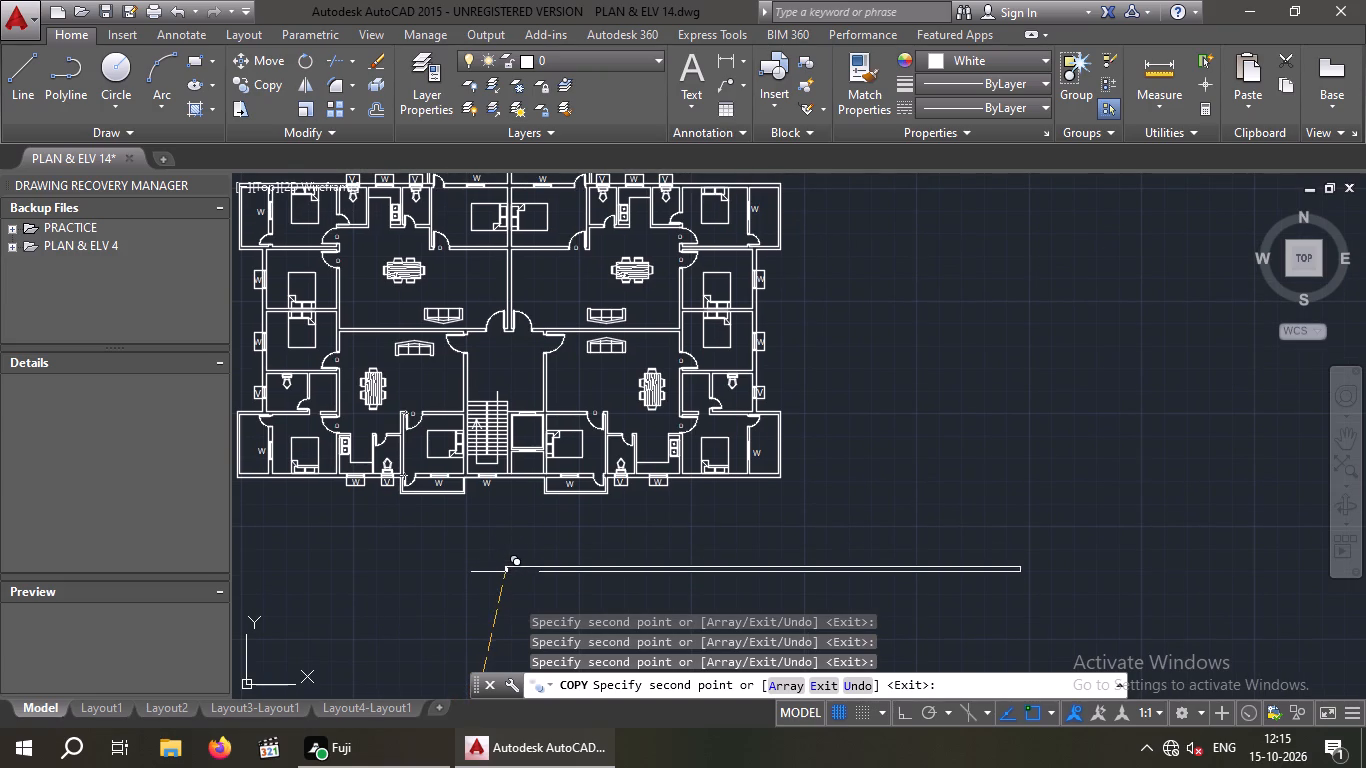
Copy the D1 label from the first floor plan's toilet door to the southwest flat's south-side toilet door beside the kitchen.
key("Escape")
key("Escape")
key("Escape")
key("Escape")
scroll(494, 560, "down", 2)
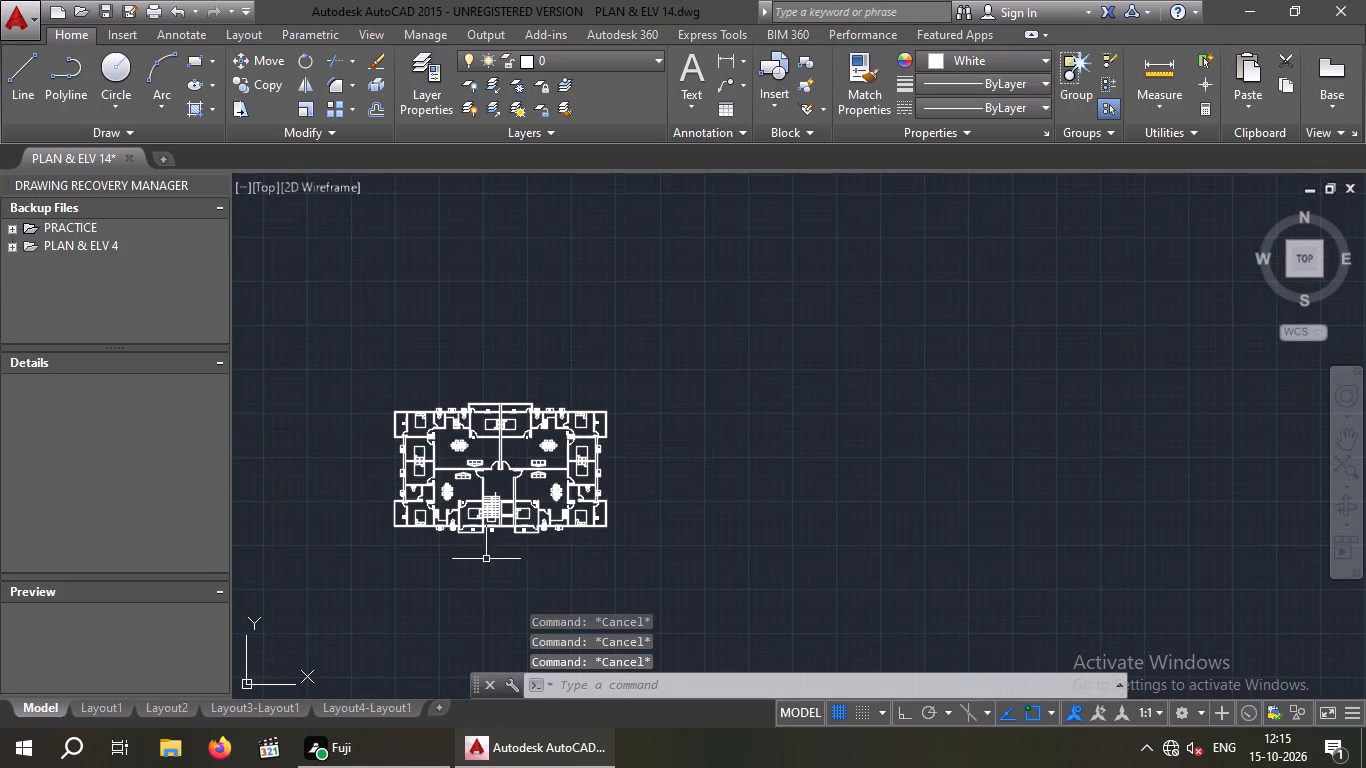
middle_click_drag(477, 558, 663, 494)
scroll(740, 488, "down", 2)
middle_click_drag(620, 542, 623, 408)
scroll(624, 378, "down", 3)
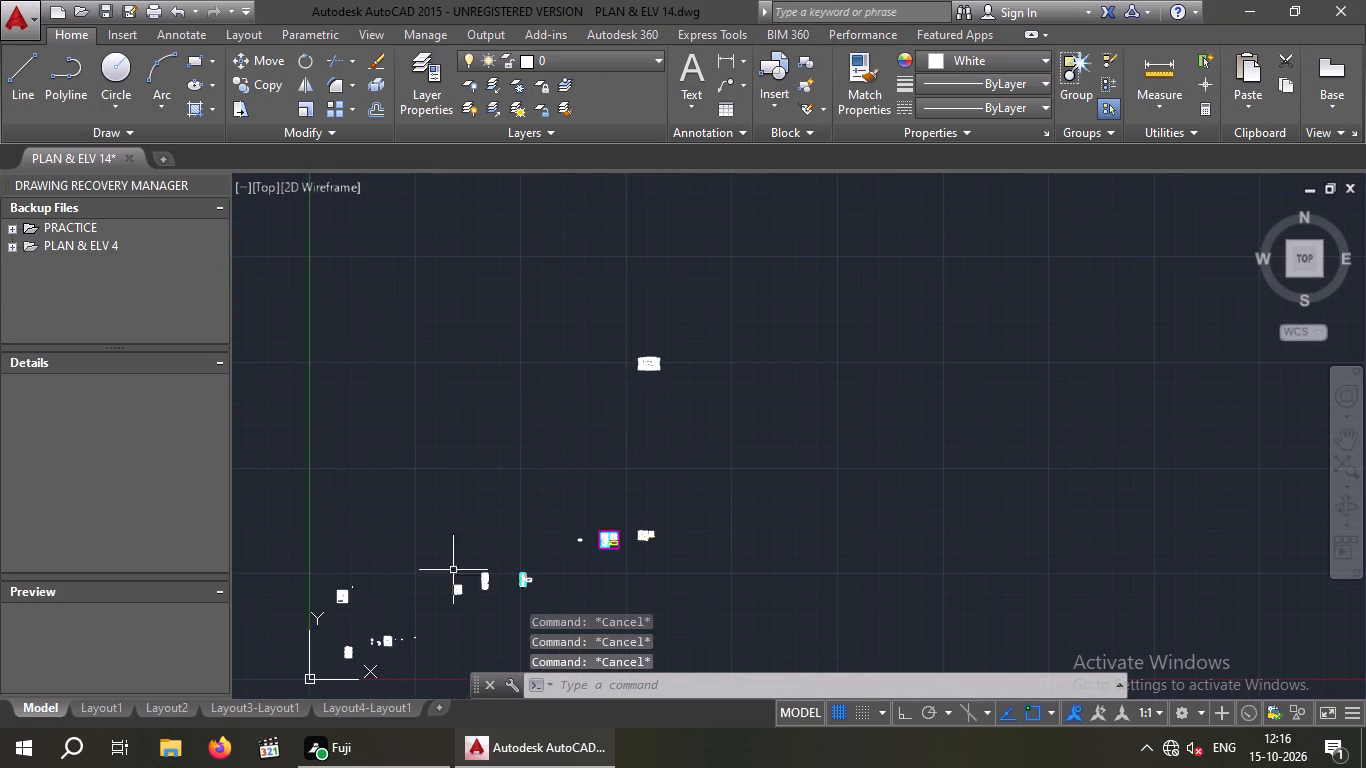
scroll(654, 562, "up", 3)
scroll(459, 482, "up", 5)
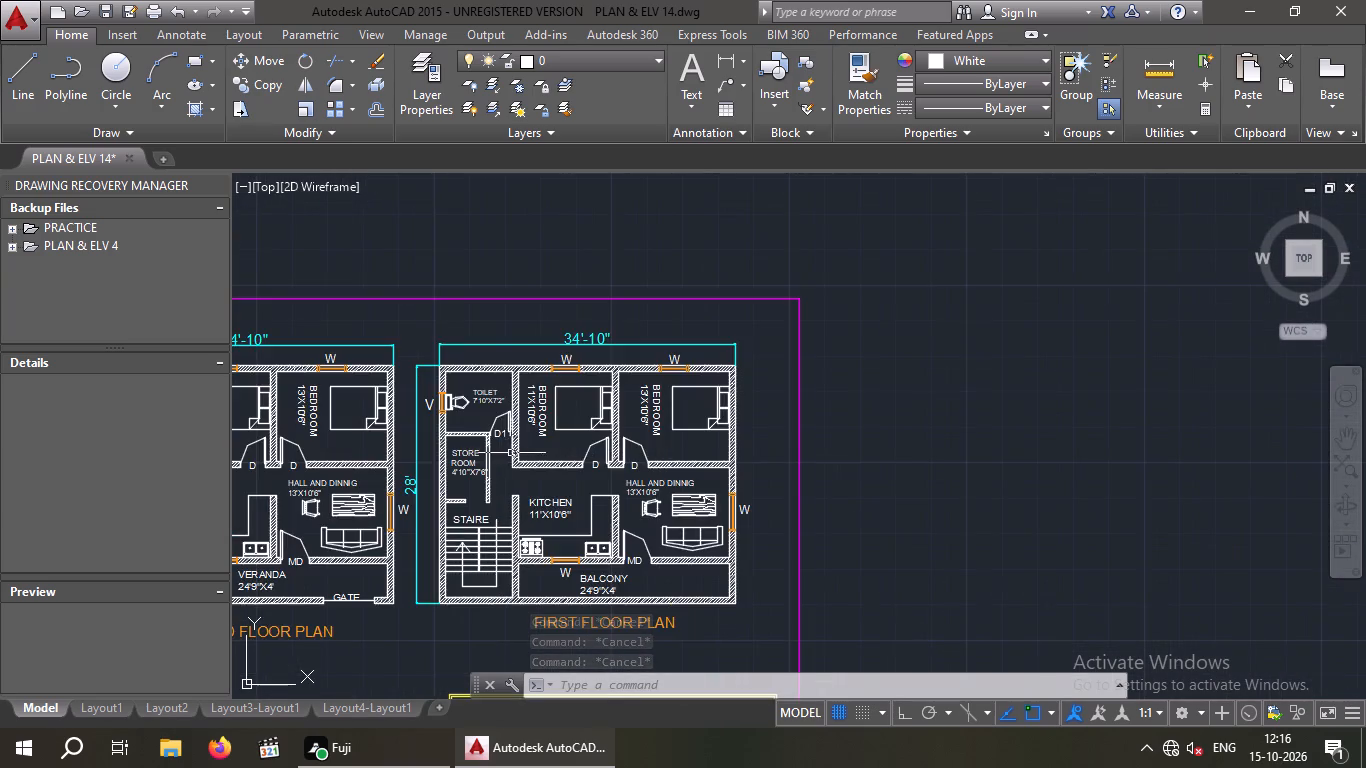
scroll(516, 449, "up", 5)
left_click_drag(467, 426, 419, 422)
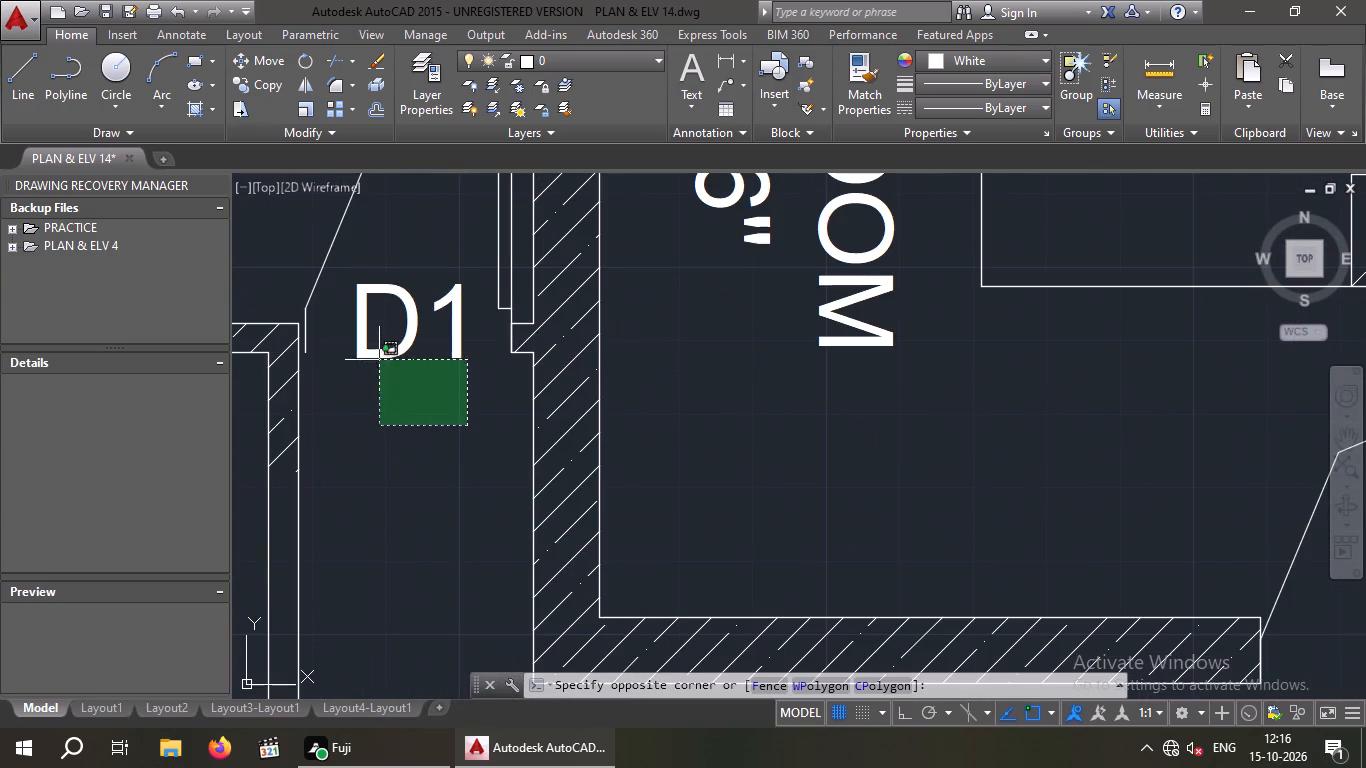
left_click(363, 299)
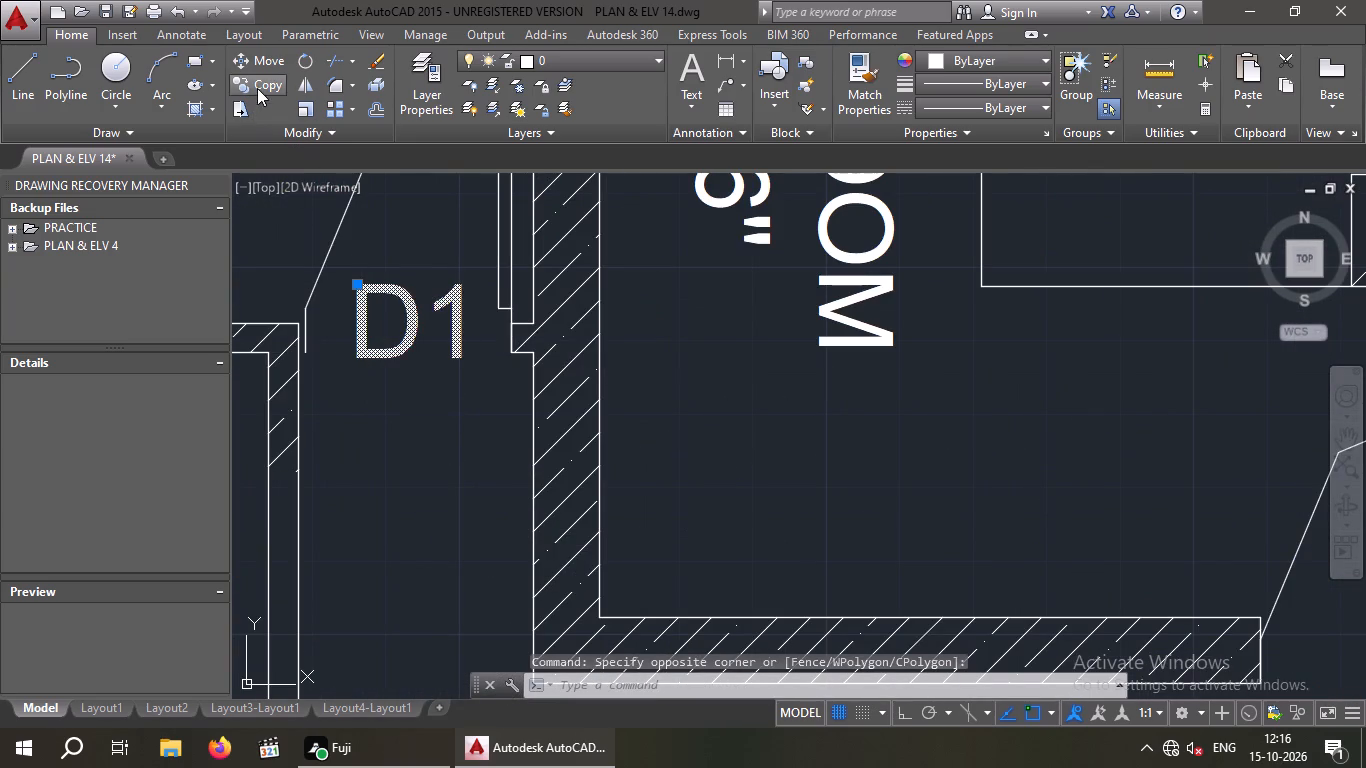
left_click(257, 88)
left_click(350, 359)
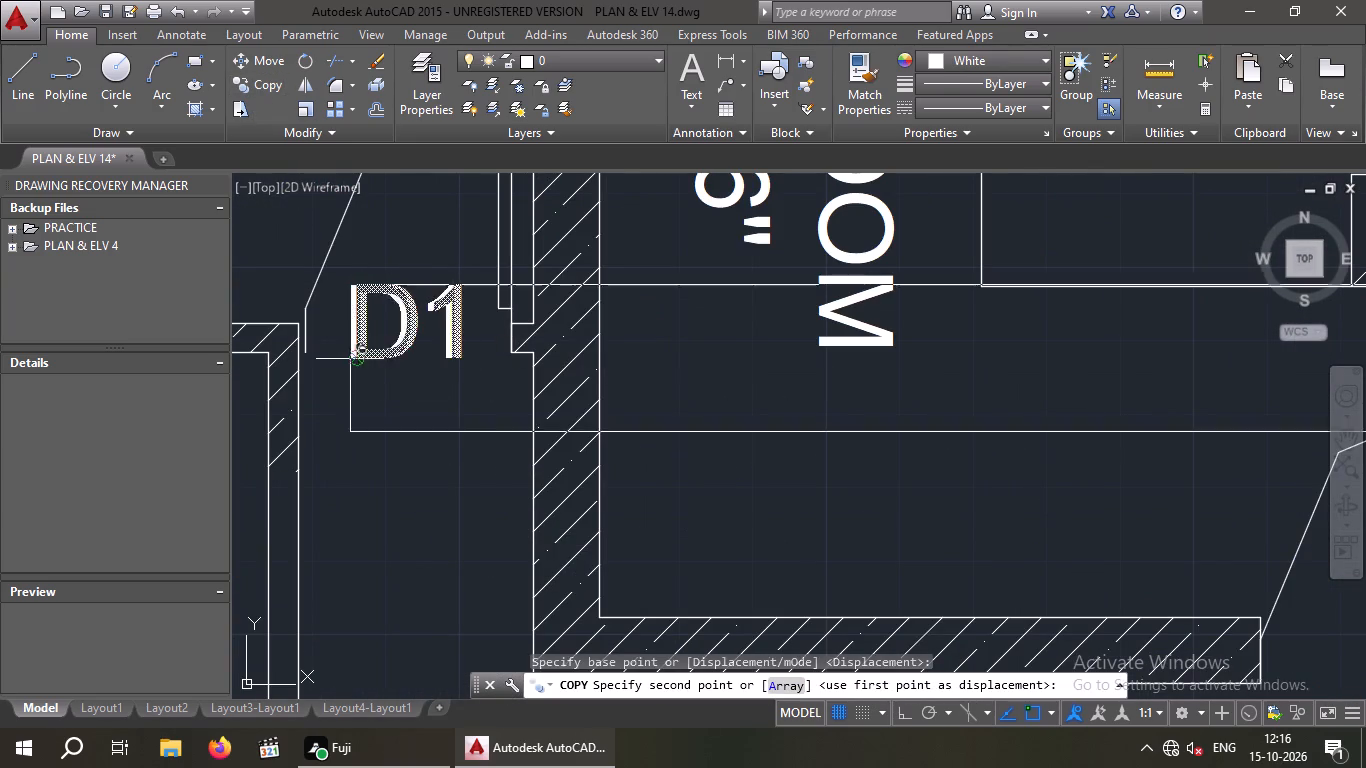
scroll(407, 377, "down", 10)
scroll(529, 390, "down", 5)
middle_click_drag(523, 433, 453, 665)
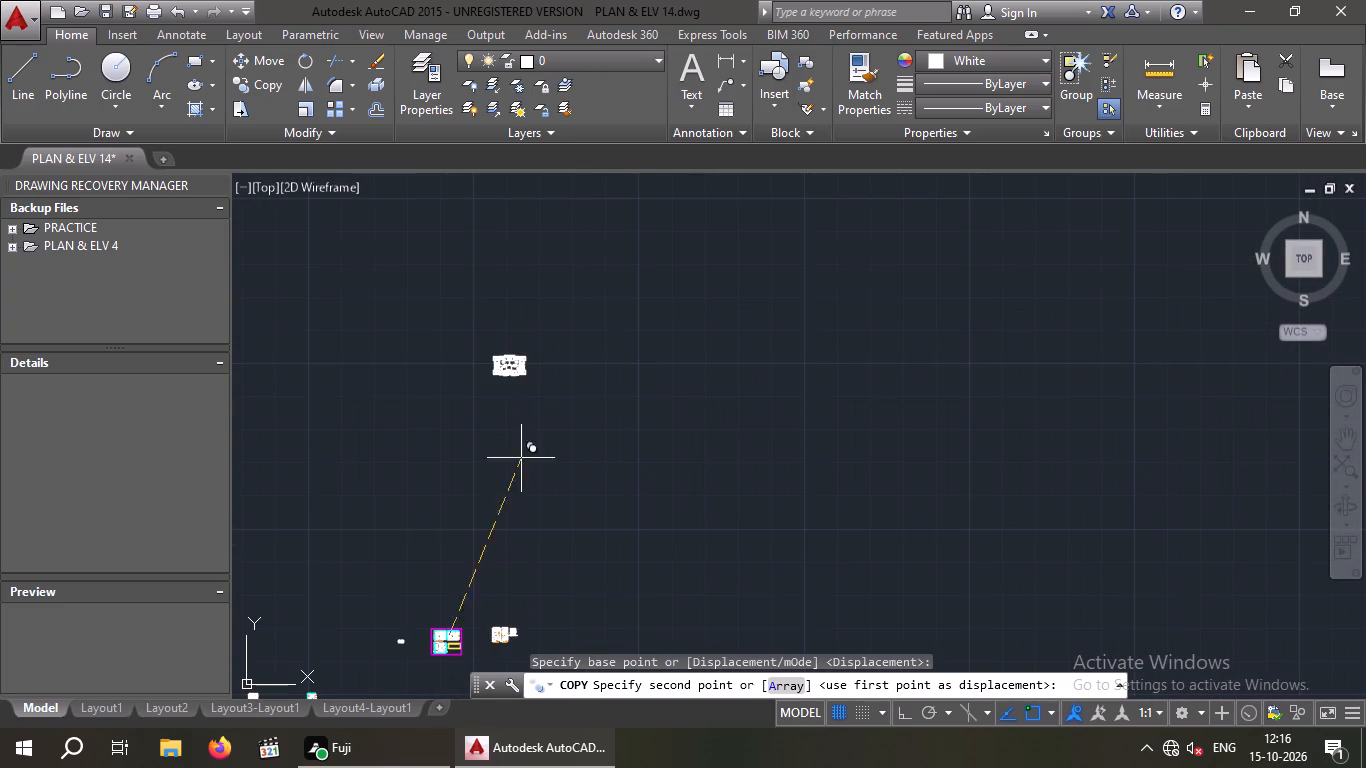
scroll(496, 377, "up", 6)
middle_click_drag(488, 451, 449, 629)
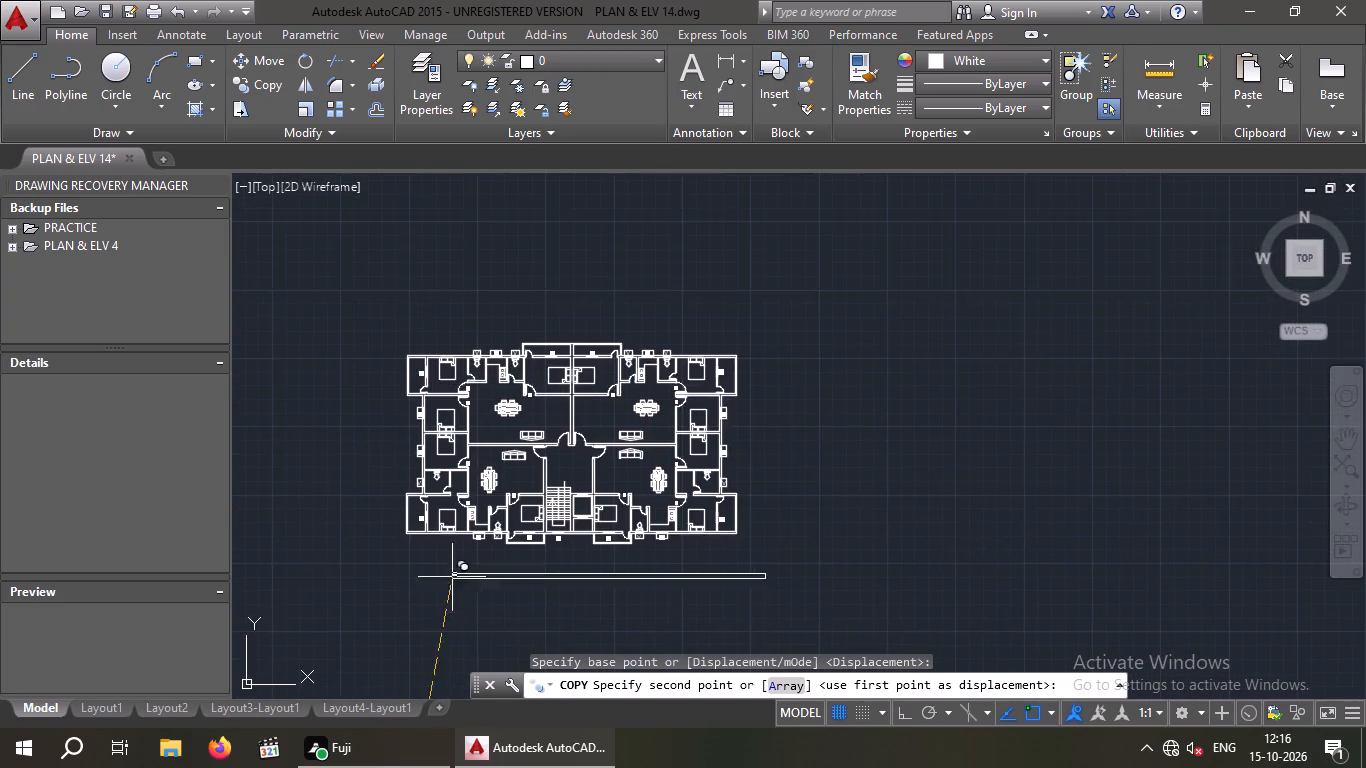
scroll(465, 511, "up", 5)
scroll(637, 518, "up", 4)
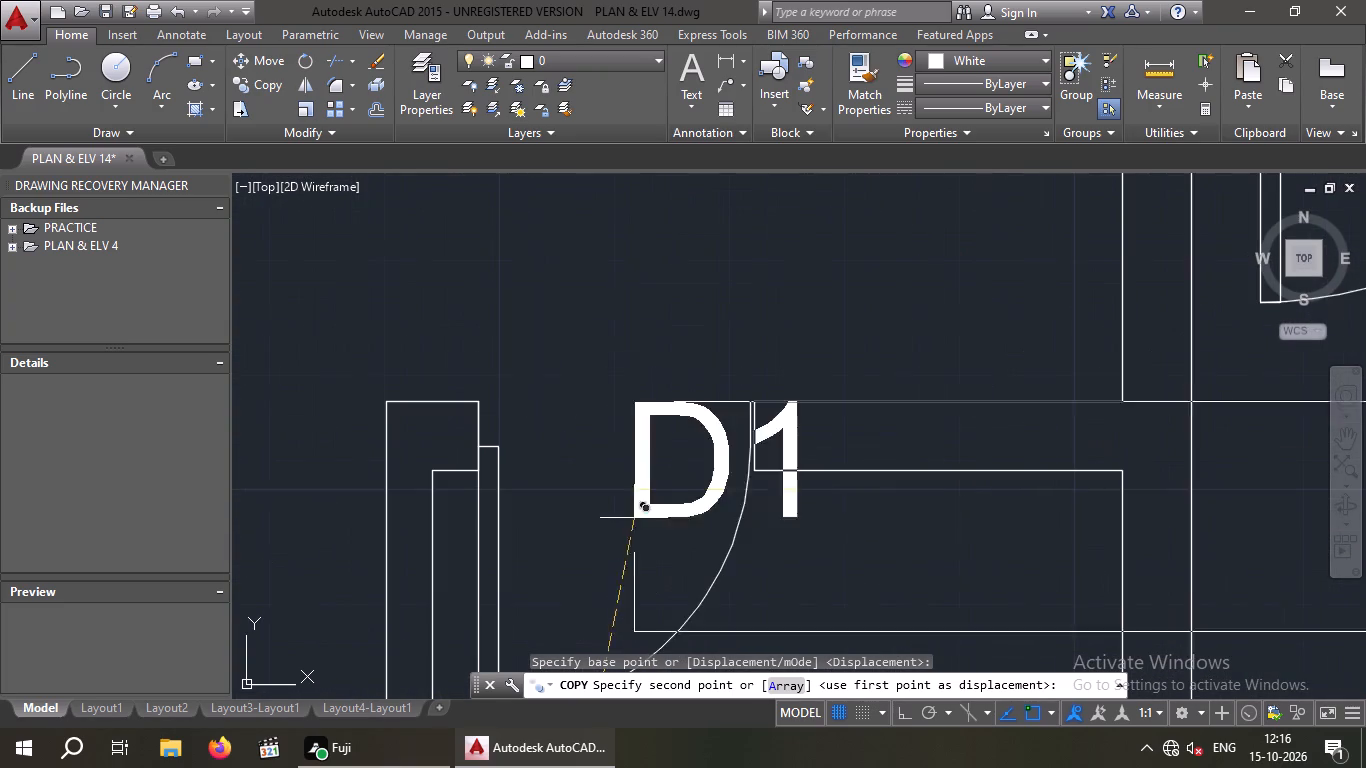
left_click(537, 488)
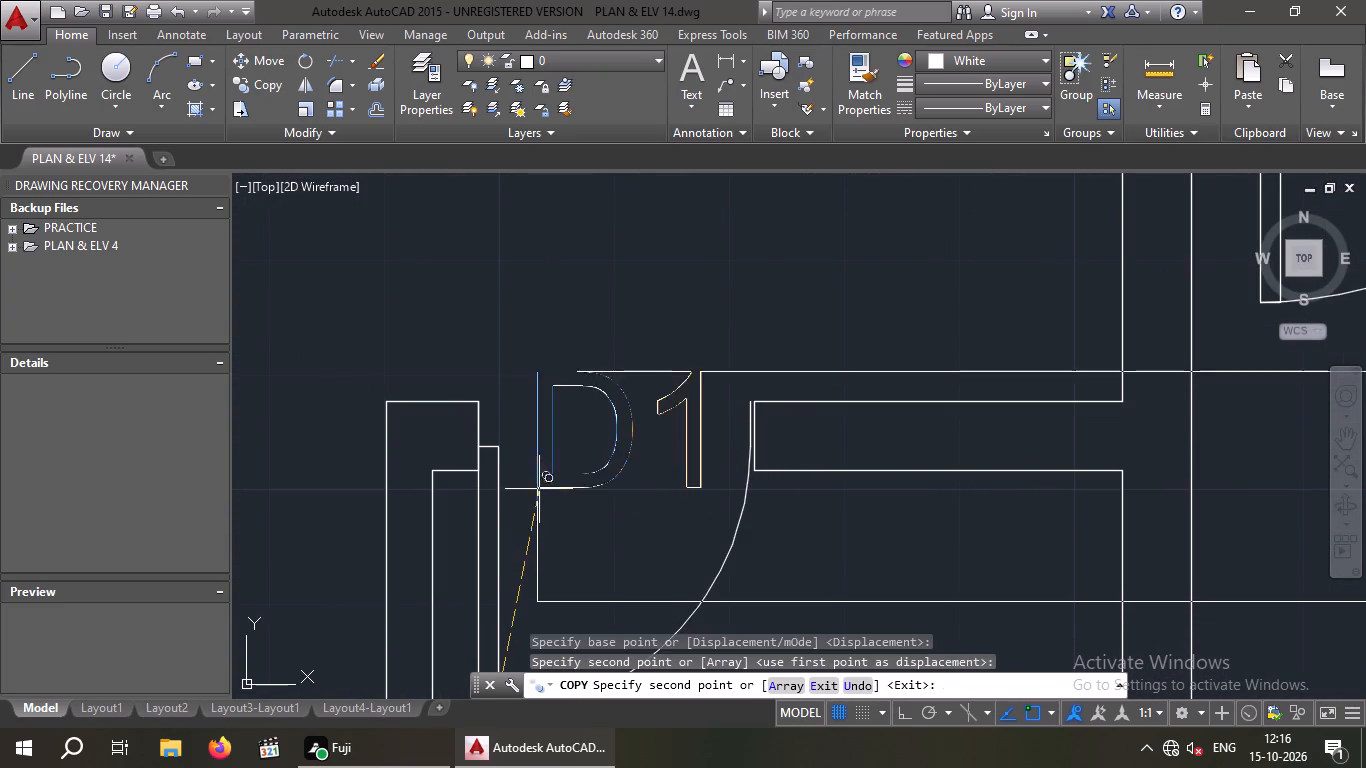
Place a D1 label copy at the southeast flat's south-side toilet door beside the kitchen.
scroll(544, 490, "down", 7)
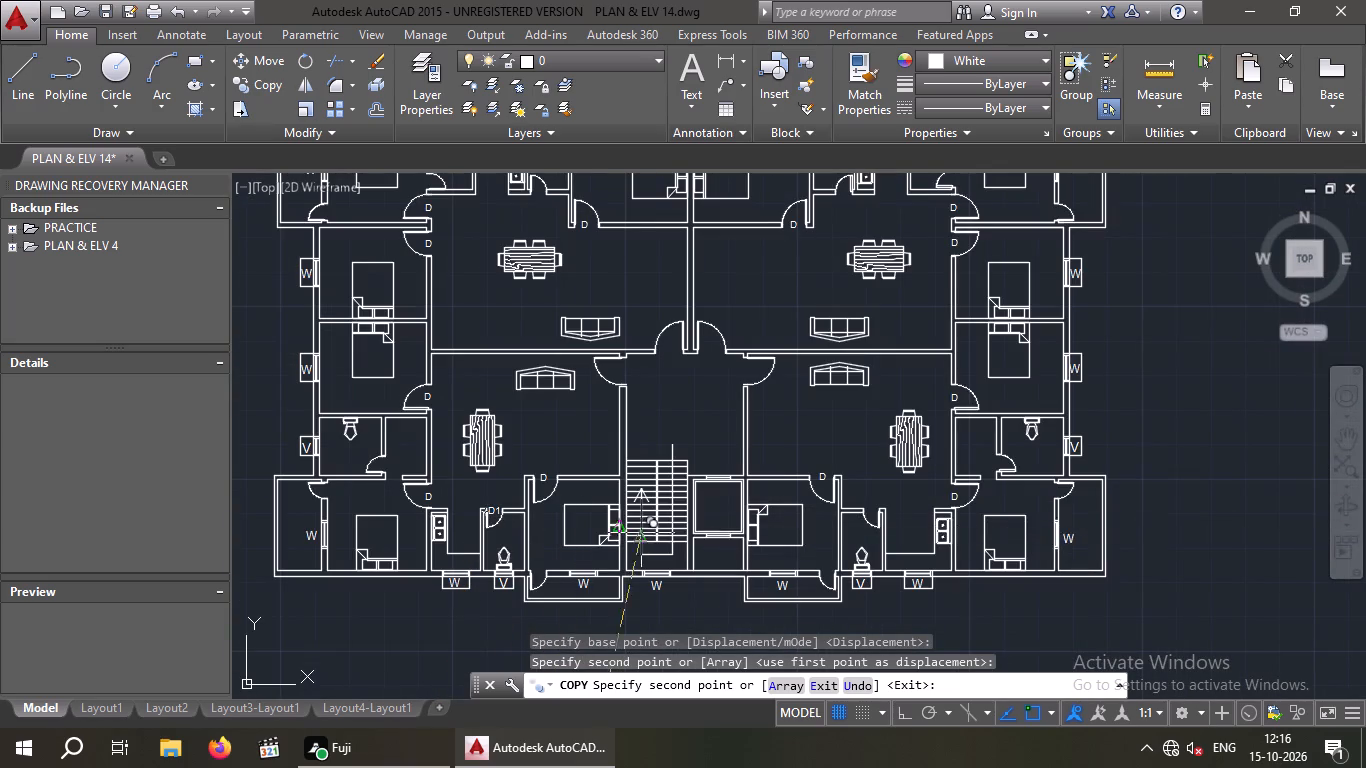
scroll(865, 522, "up", 7)
left_click(869, 466)
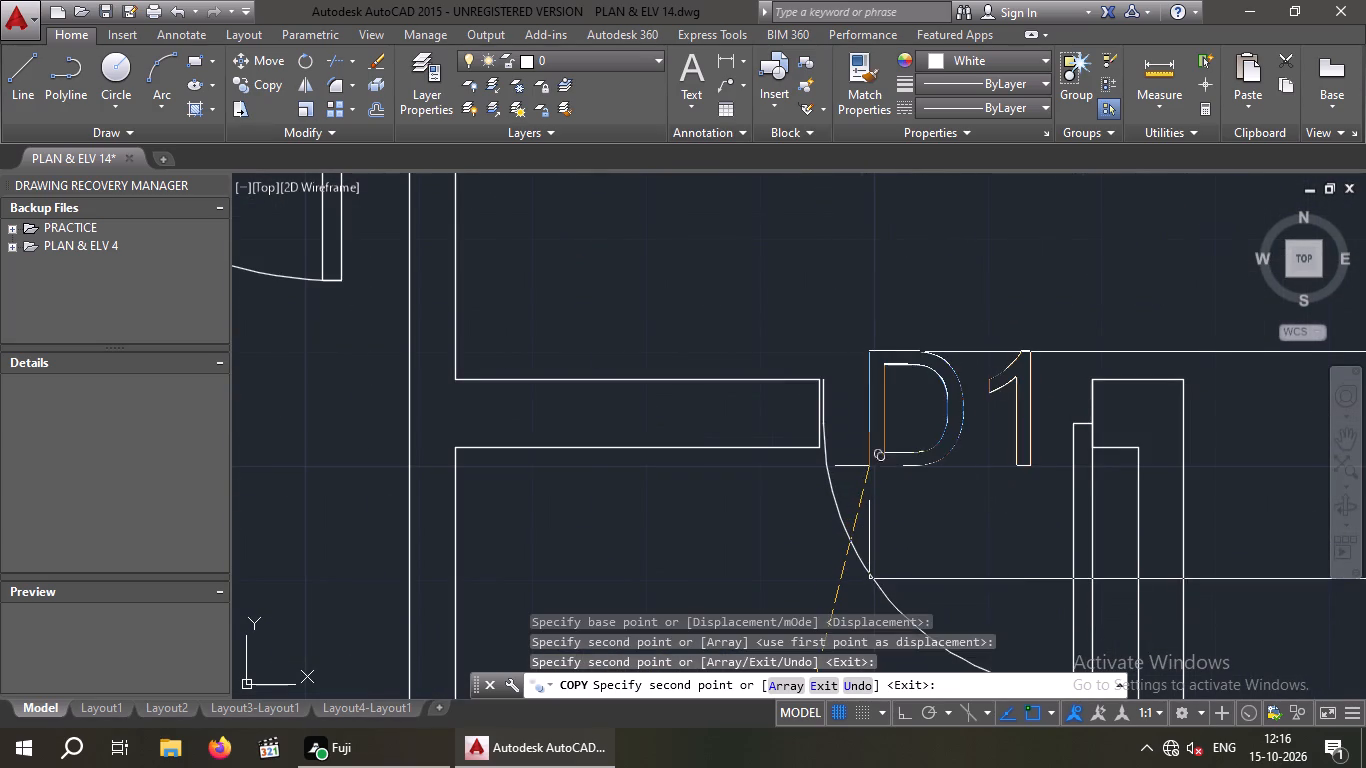
Place D1 label copies at the southwest corner bedroom's balcony door and the southwest flat's west-side toilet door.
scroll(869, 466, "down", 4)
scroll(799, 559, "down", 3)
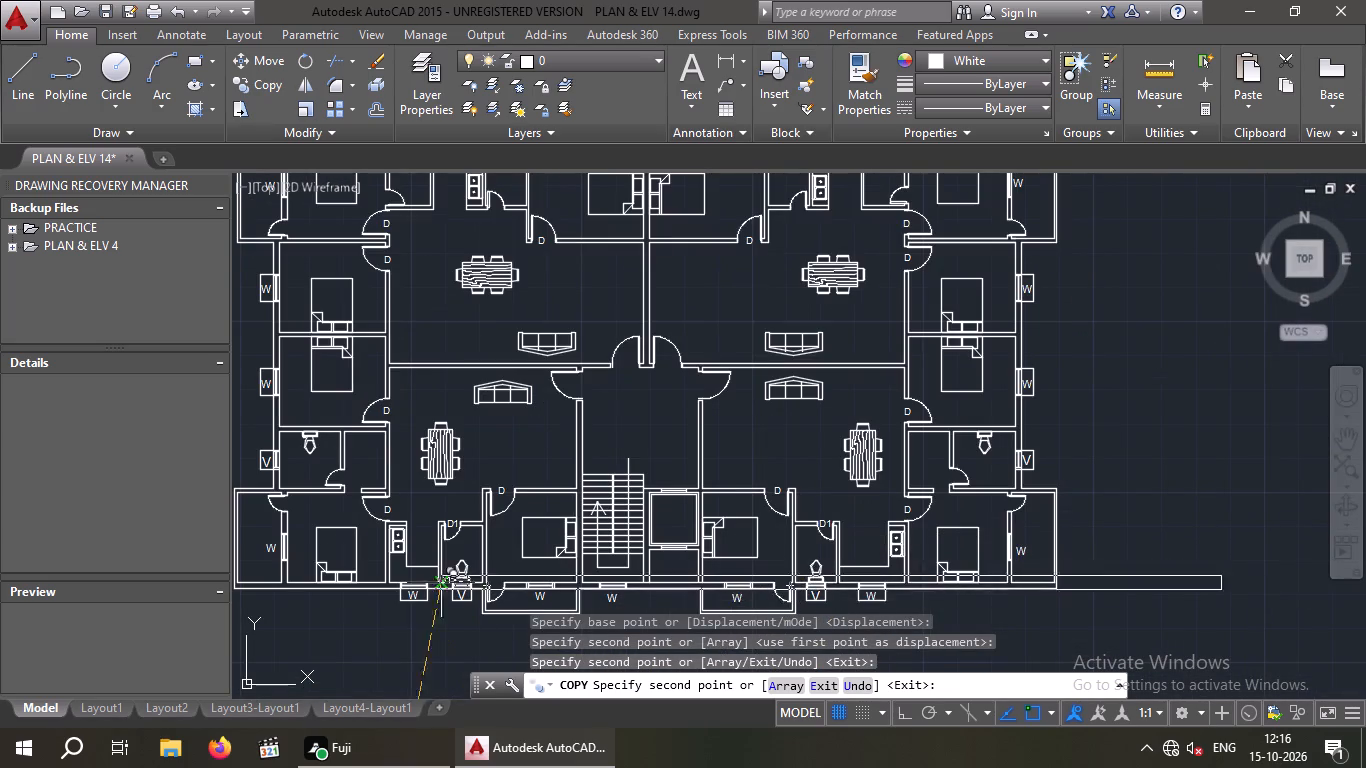
scroll(277, 509, "up", 5)
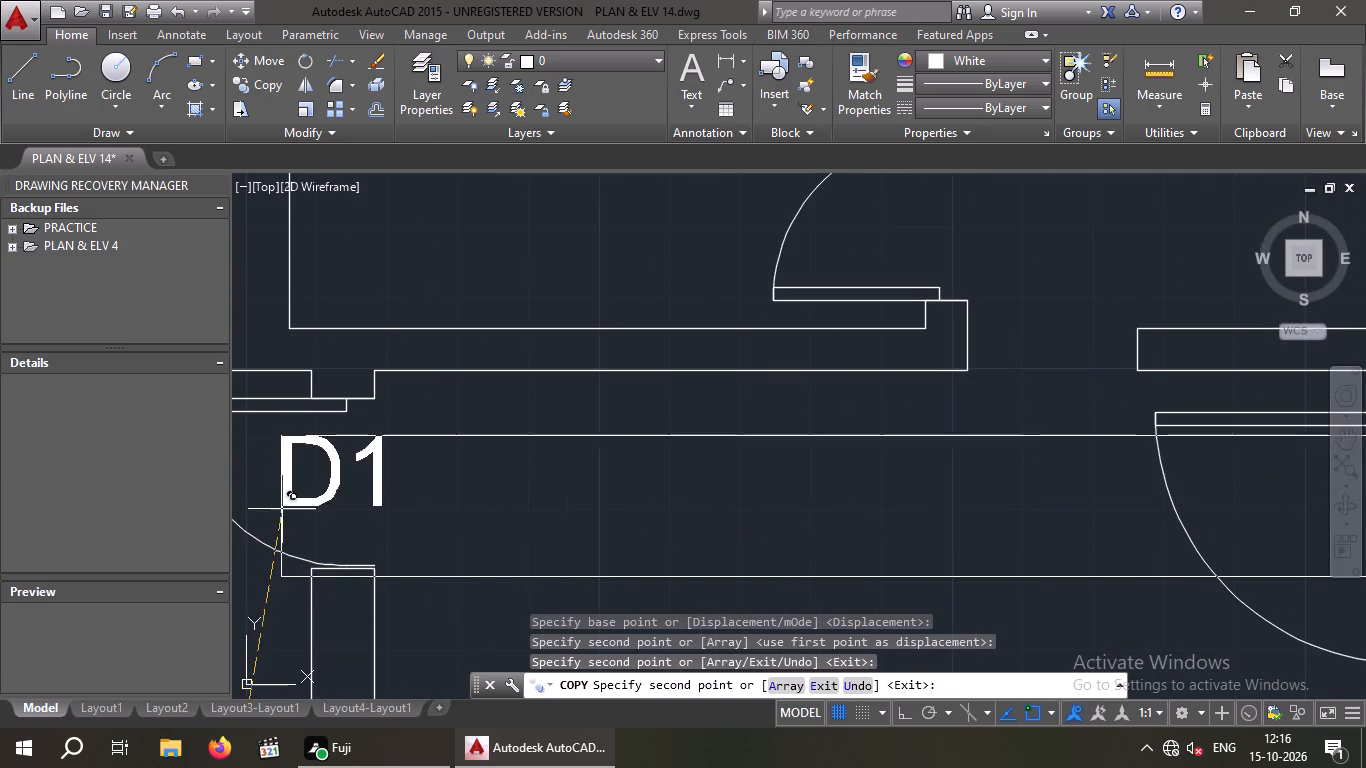
left_click(277, 511)
scroll(320, 515, "down", 4)
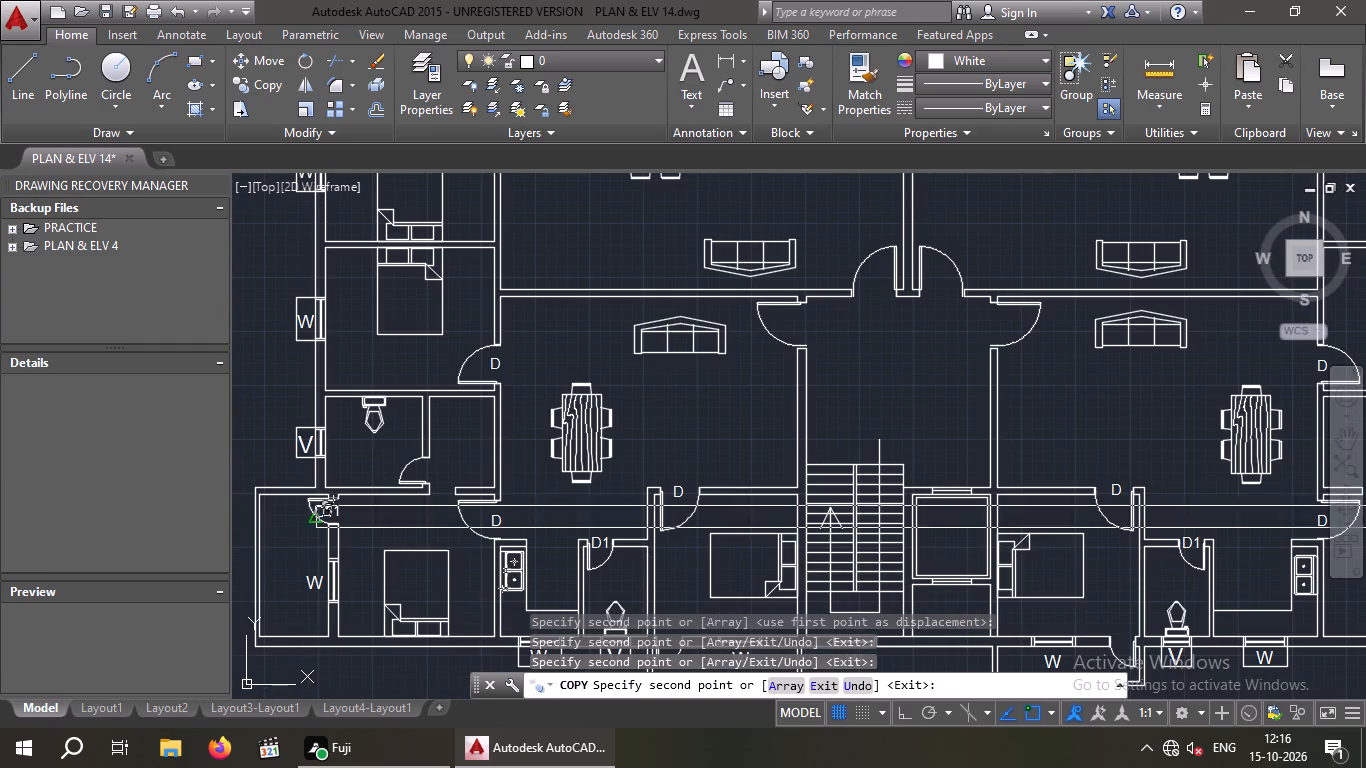
scroll(416, 480, "up", 4)
left_click(410, 469)
Place D1 label copies at the northwest corner bedroom's balcony door and the northwest flat's two toilet doors.
scroll(418, 477, "down", 4)
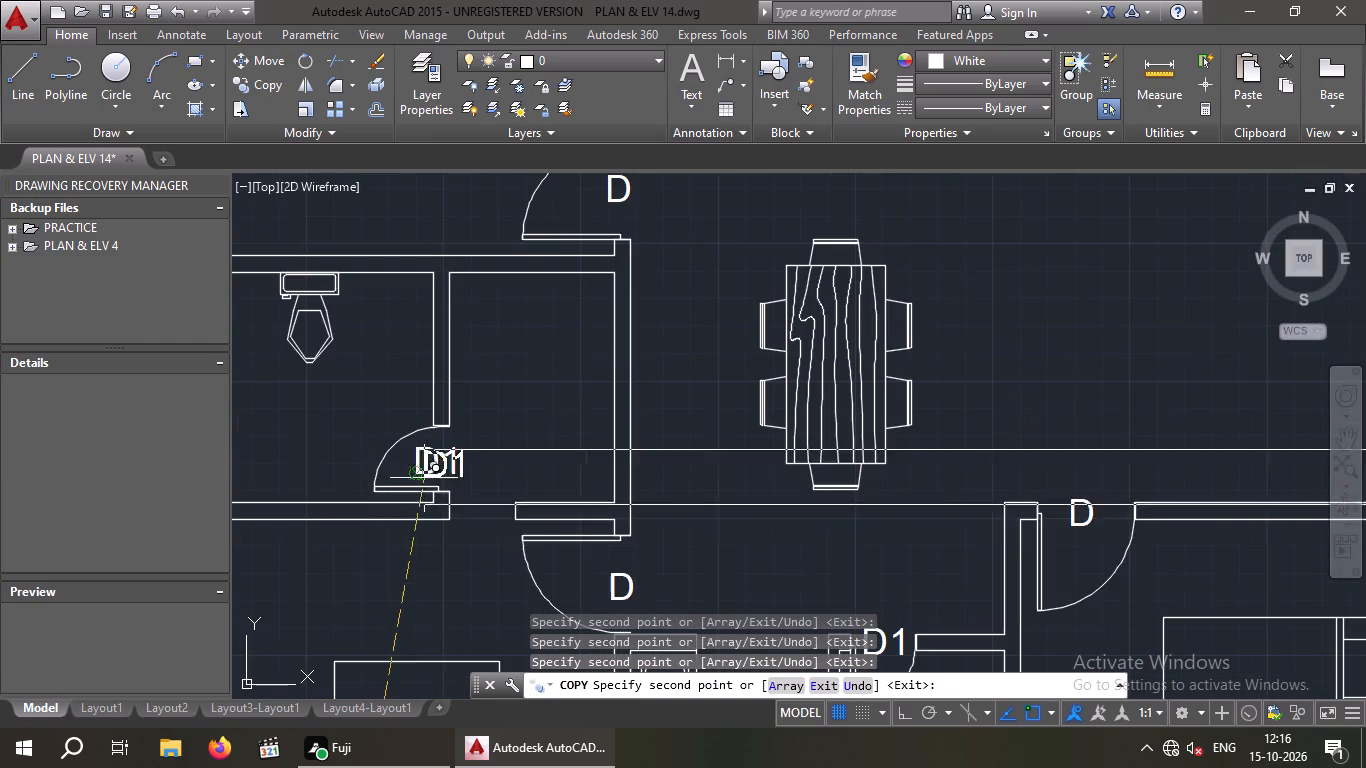
scroll(557, 533, "down", 3)
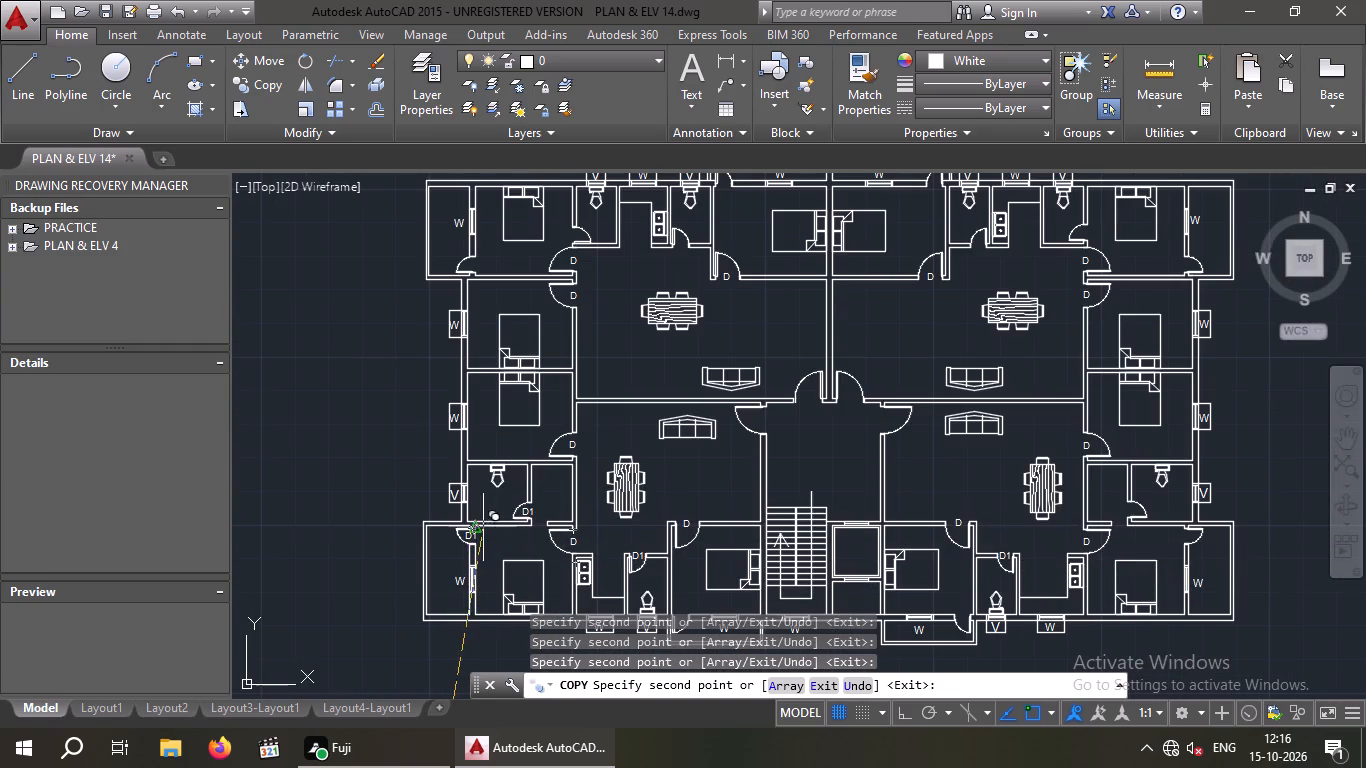
middle_click_drag(493, 275, 478, 438)
scroll(463, 435, "up", 4)
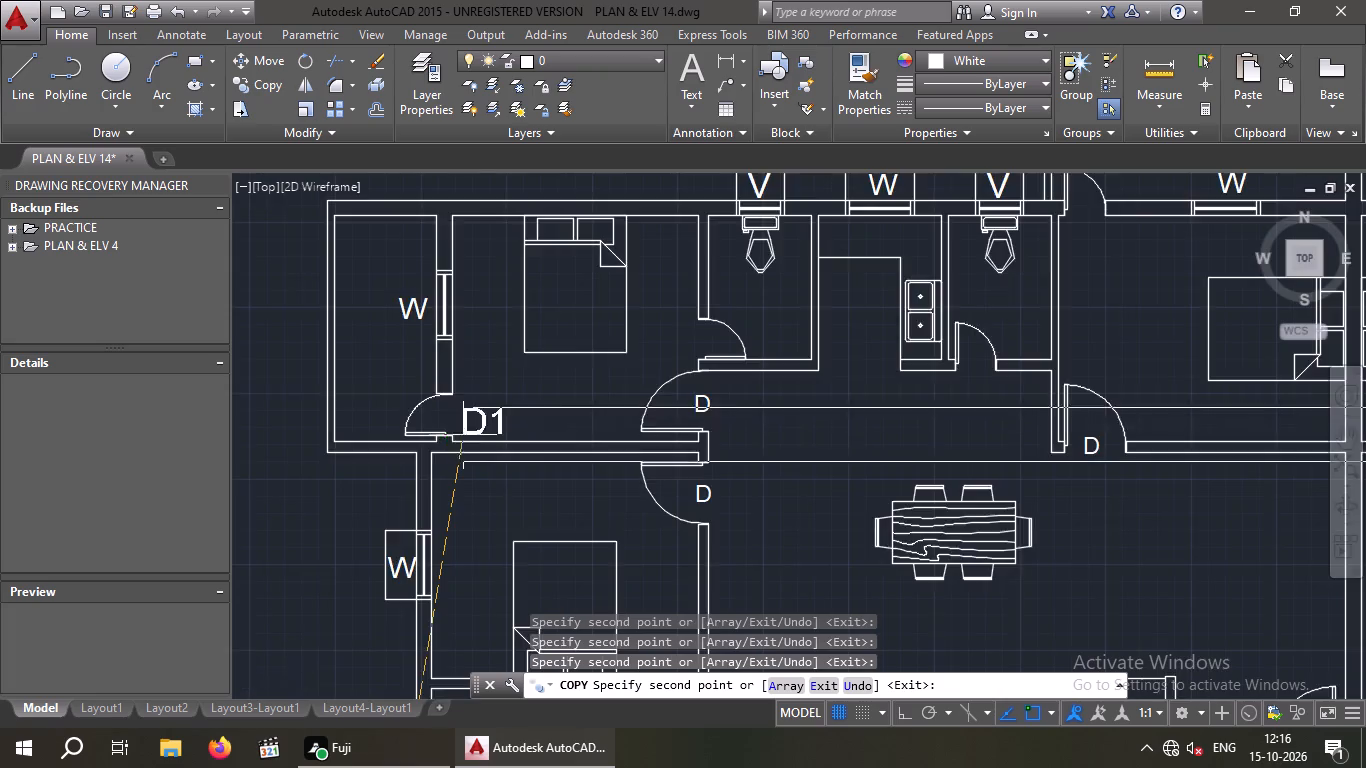
scroll(427, 407, "up", 2)
left_click_drag(389, 423, 403, 425)
scroll(552, 402, "down", 3)
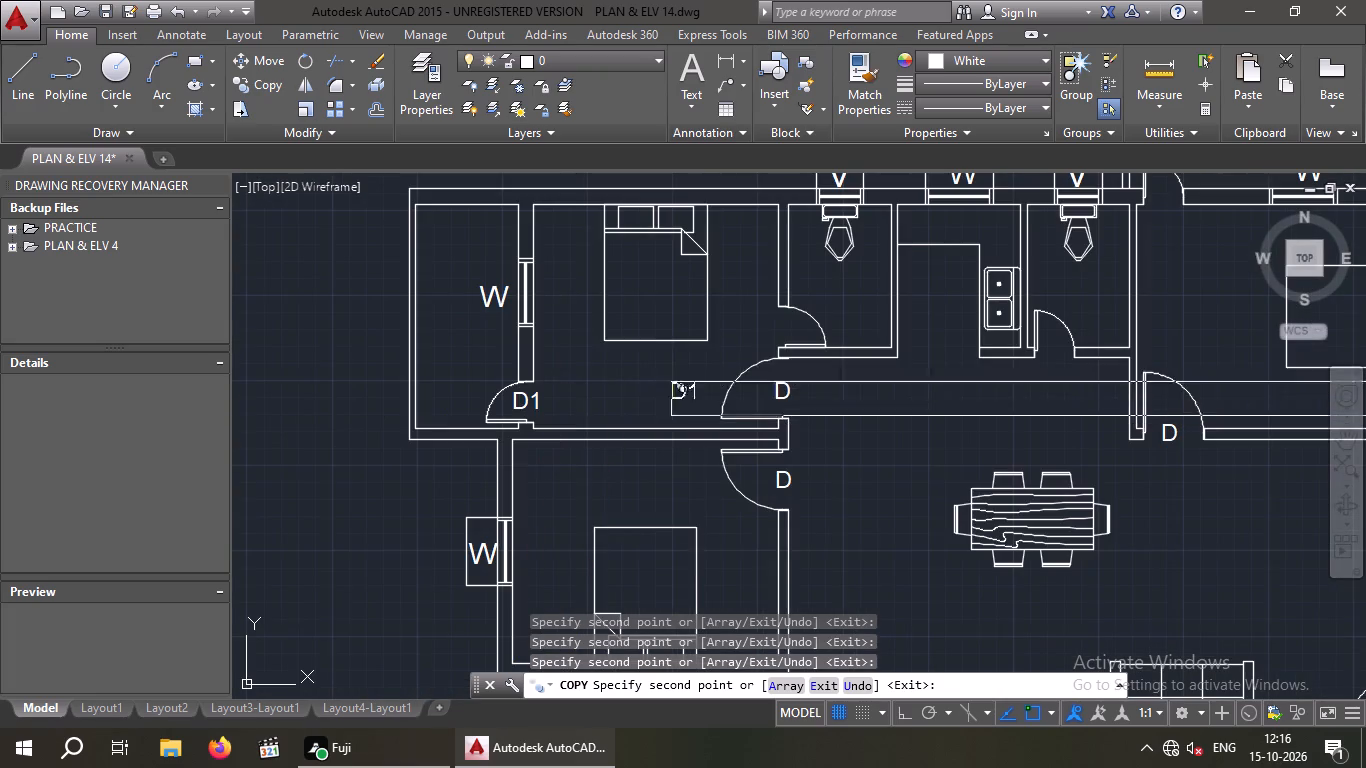
scroll(780, 334, "up", 3)
left_click(743, 338)
scroll(741, 339, "down", 5)
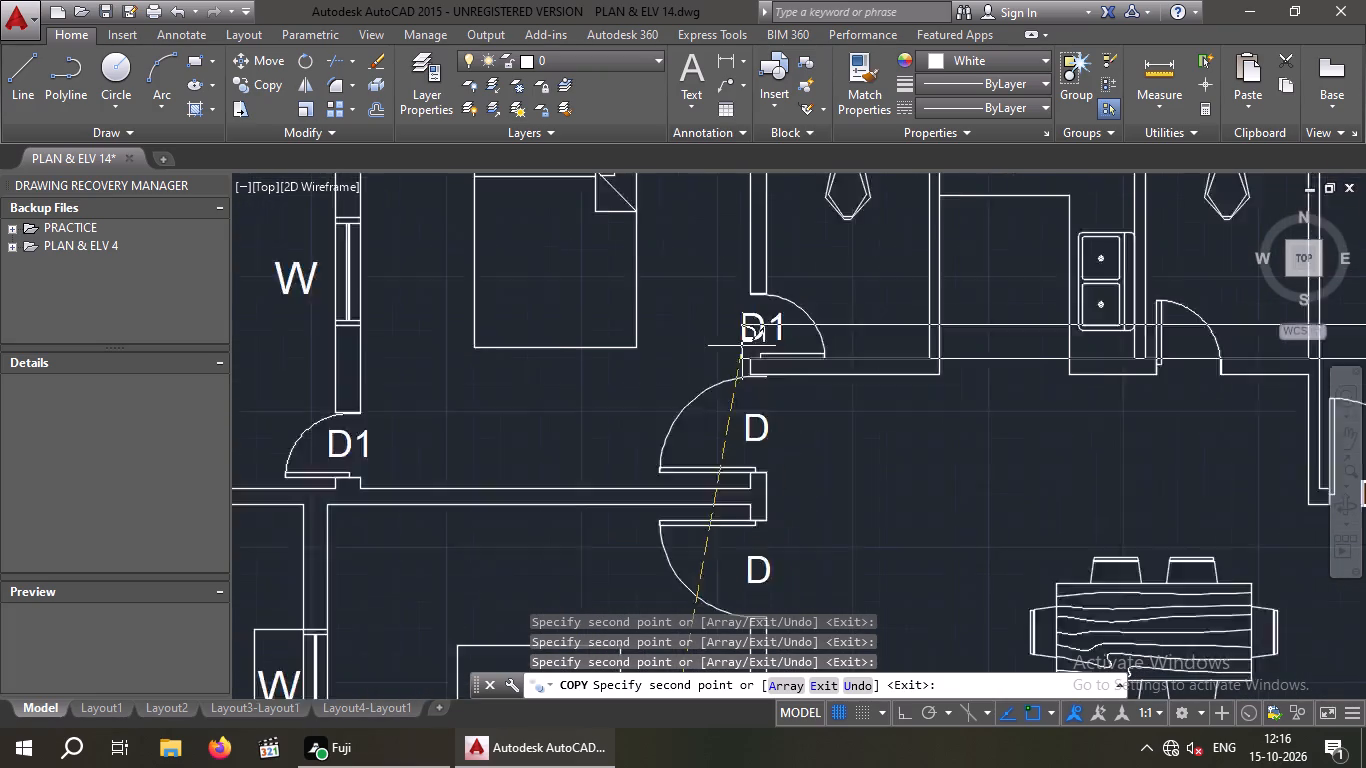
middle_click_drag(809, 417, 368, 417)
scroll(566, 357, "up", 3)
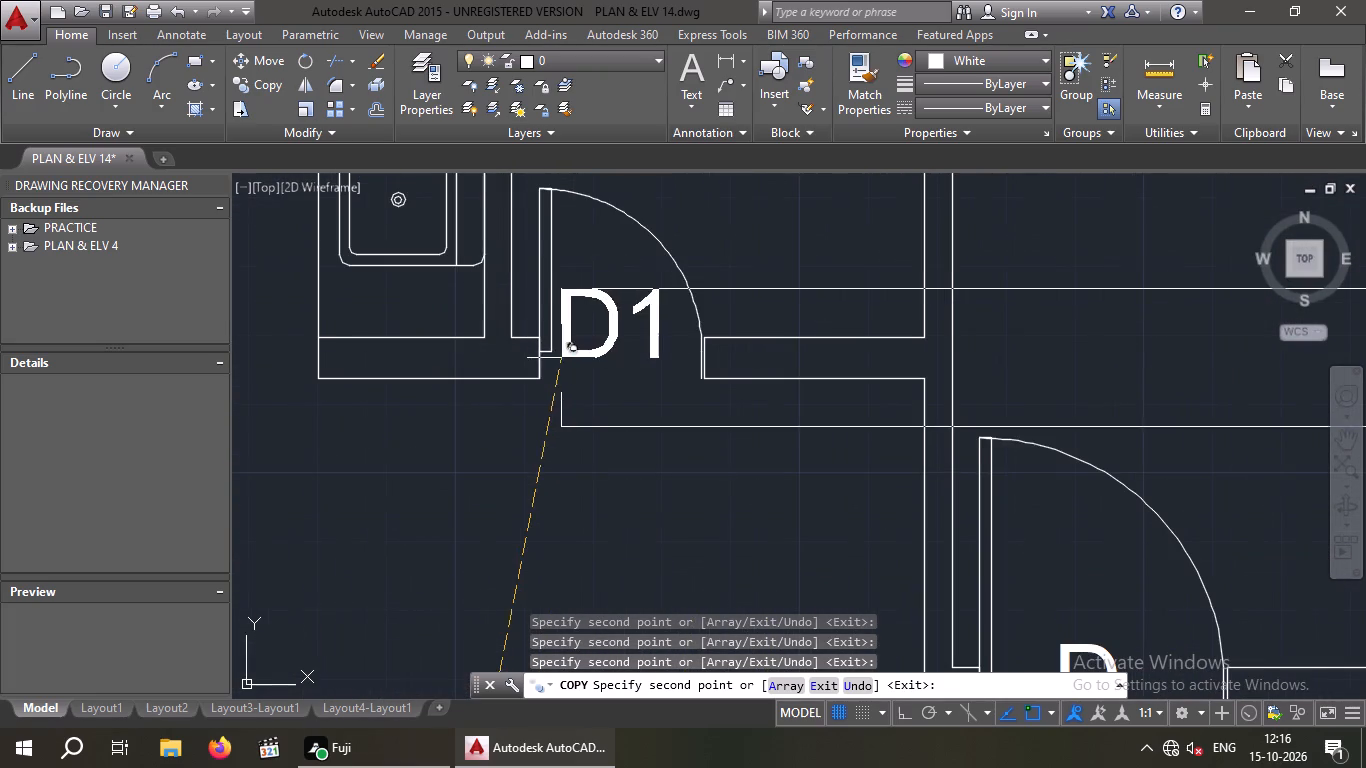
left_click_drag(569, 381, 587, 388)
Place D1 label copies at the north balcony doors of the two adjoining bedrooms in the middle of the north side.
scroll(594, 384, "down", 4)
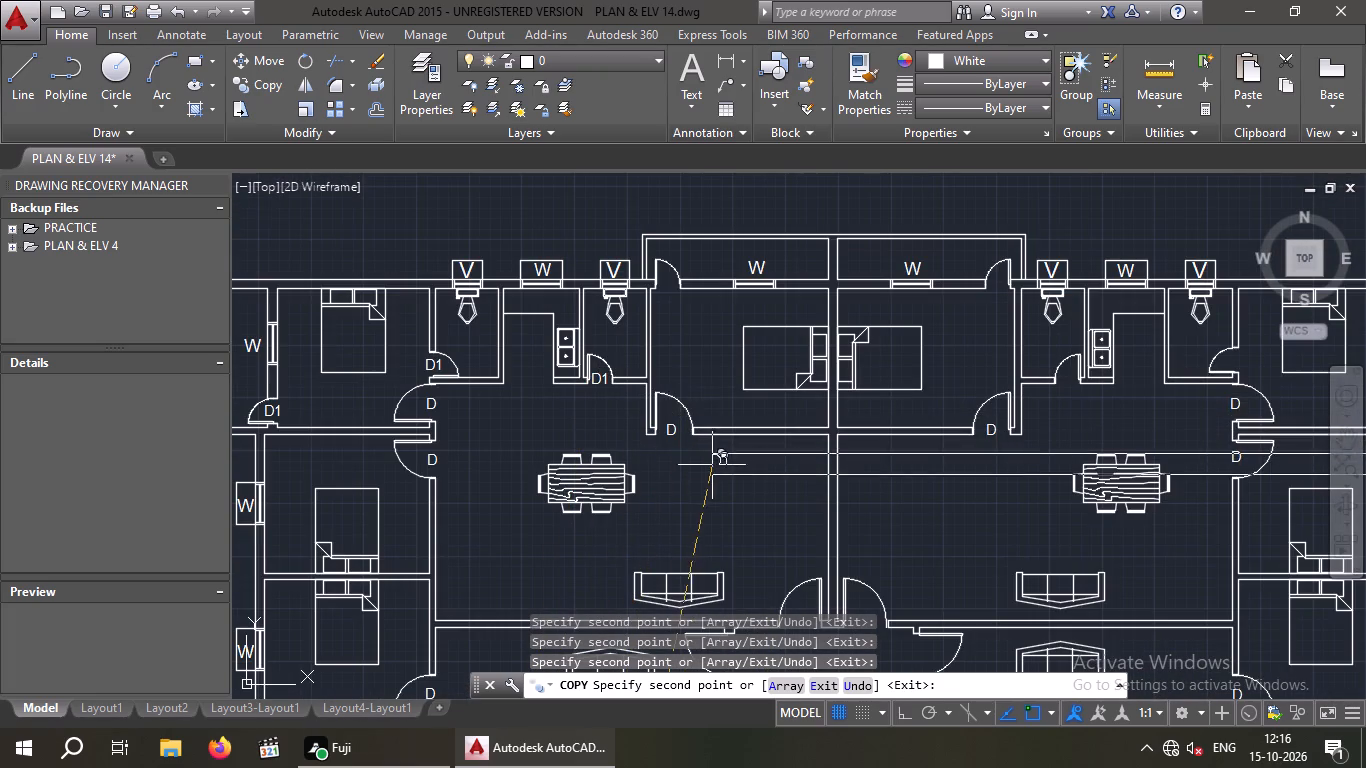
scroll(668, 284, "up", 4)
left_click(609, 319)
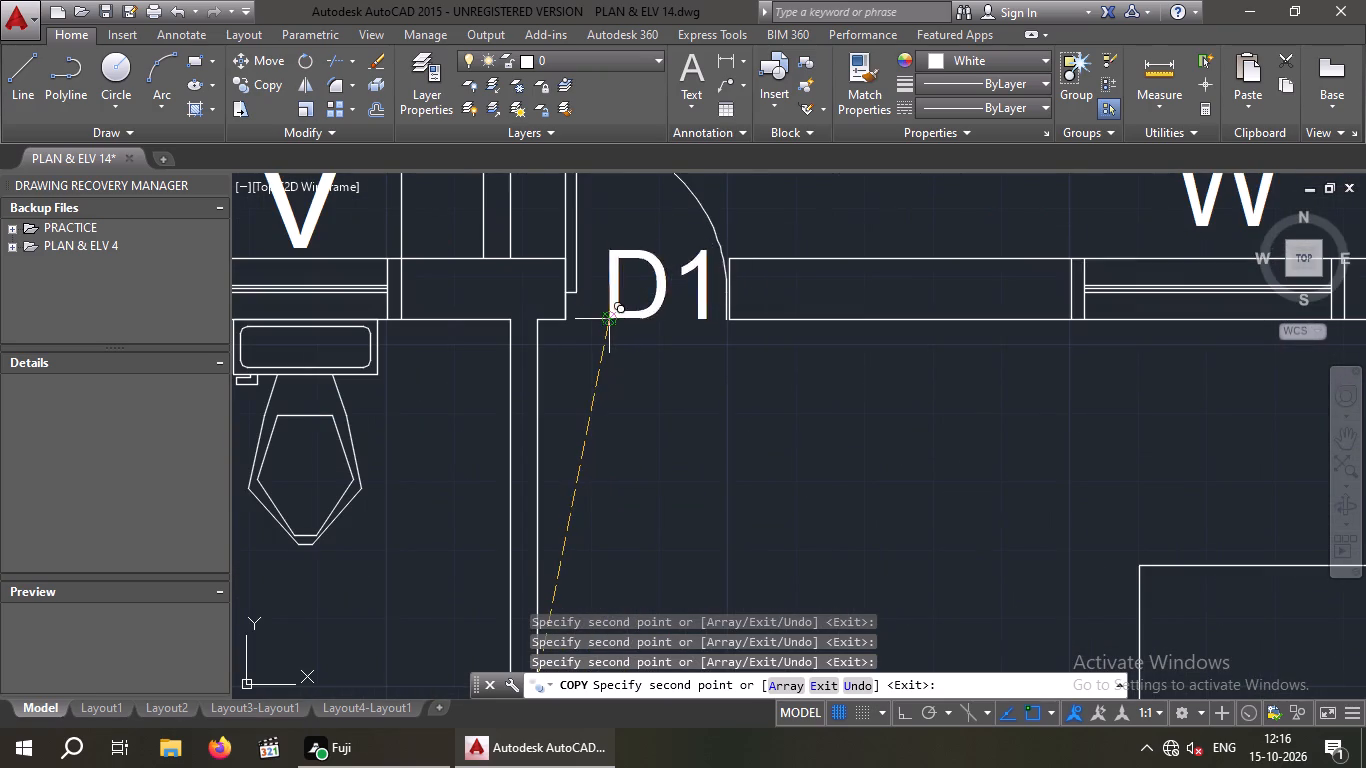
scroll(620, 320, "down", 5)
scroll(958, 328, "up", 4)
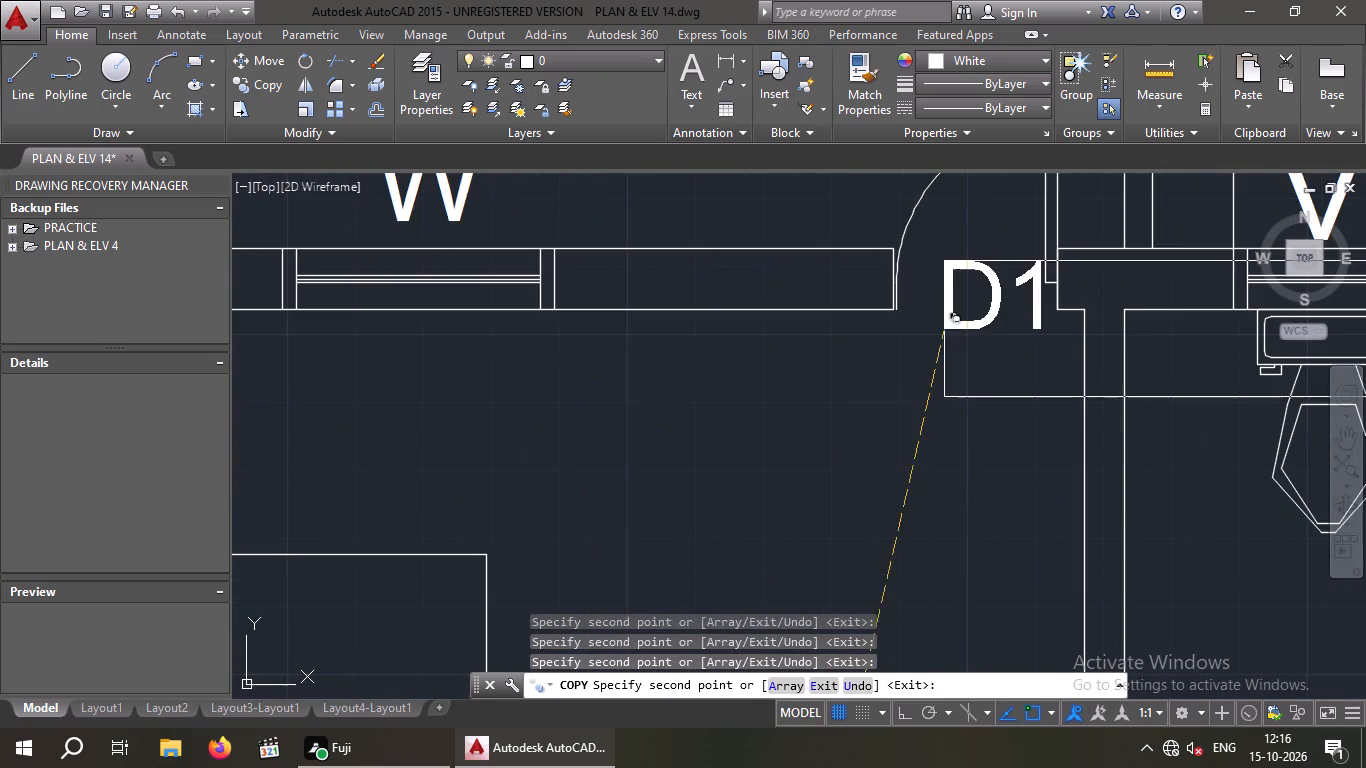
left_click(928, 311)
Place D1 label copies at the northeast flat's two toilet doors on either side of the kitchen.
scroll(923, 333, "down", 4)
middle_click_drag(872, 458, 386, 454)
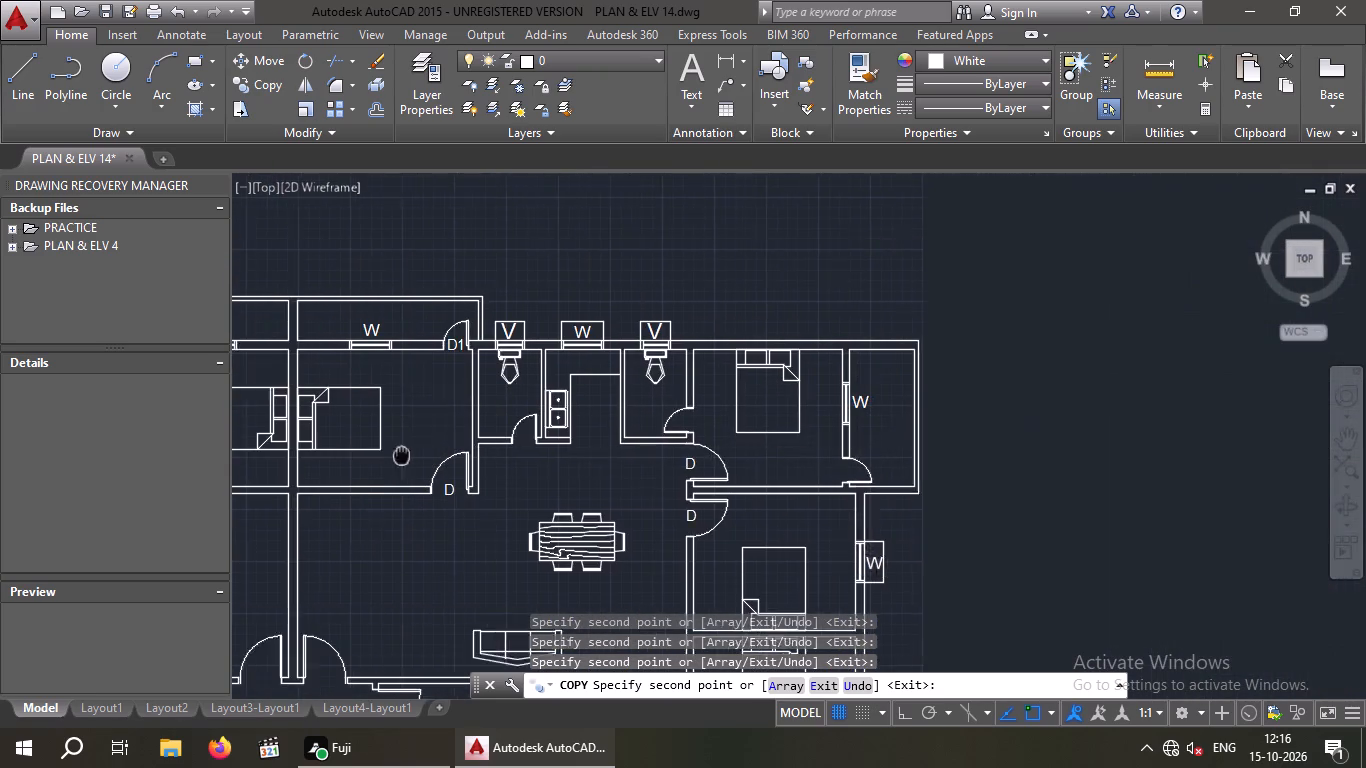
middle_click_drag(386, 454, 352, 452)
scroll(475, 444, "up", 5)
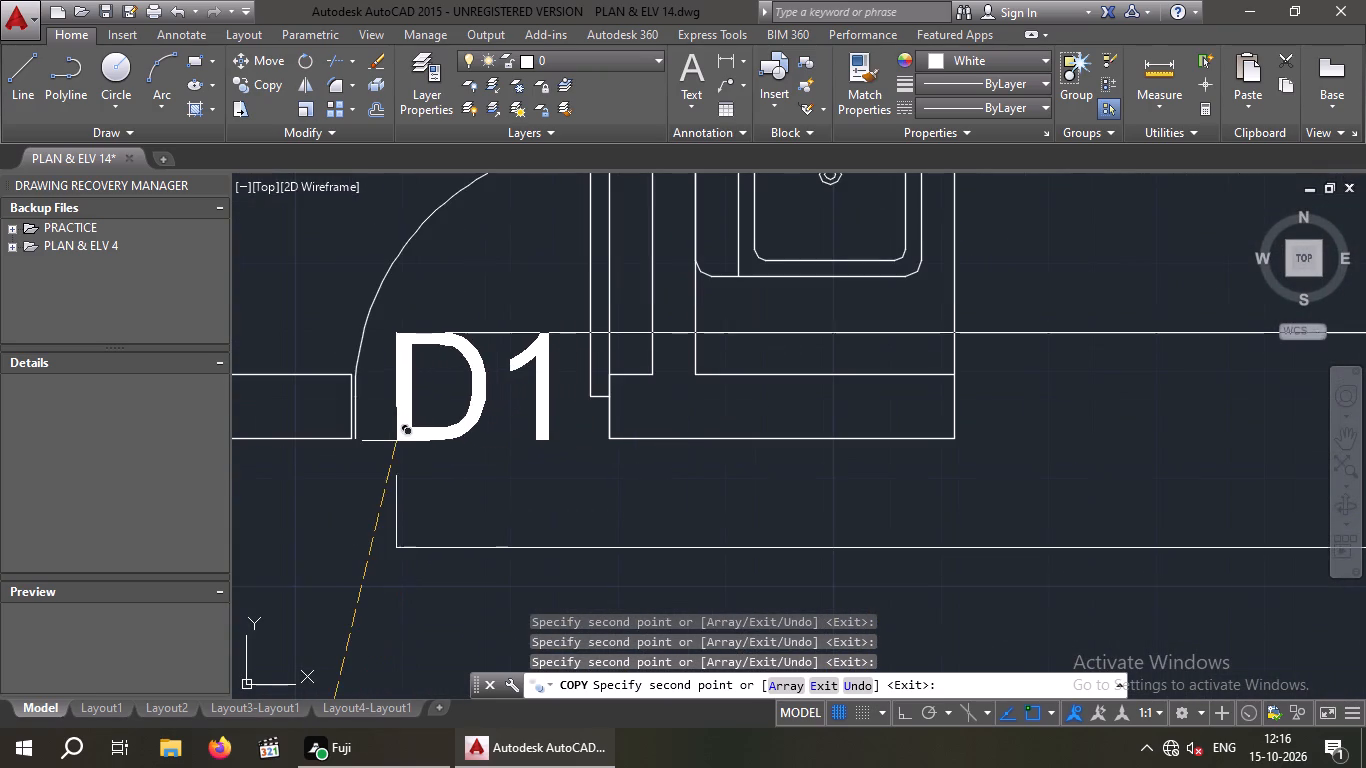
left_click(397, 446)
scroll(529, 416, "down", 4)
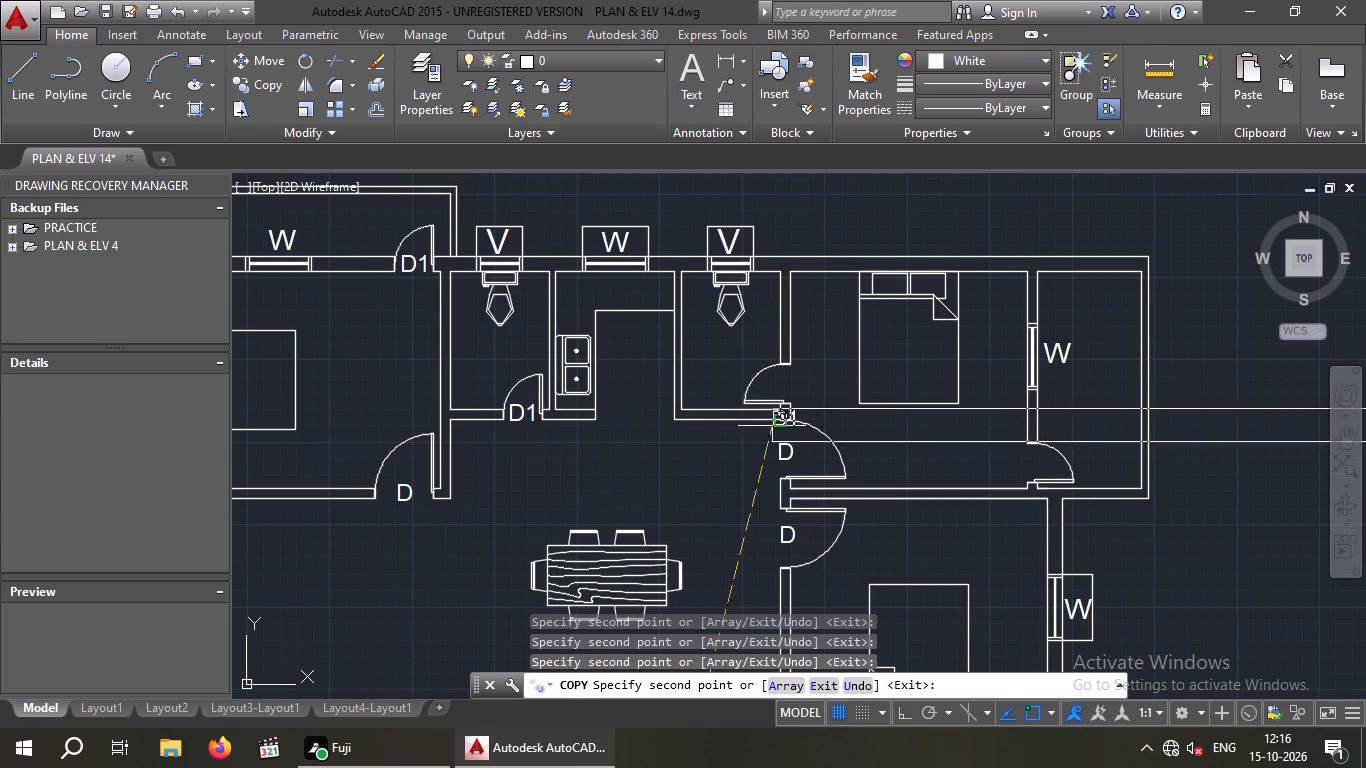
scroll(777, 387, "up", 4)
left_click(705, 401)
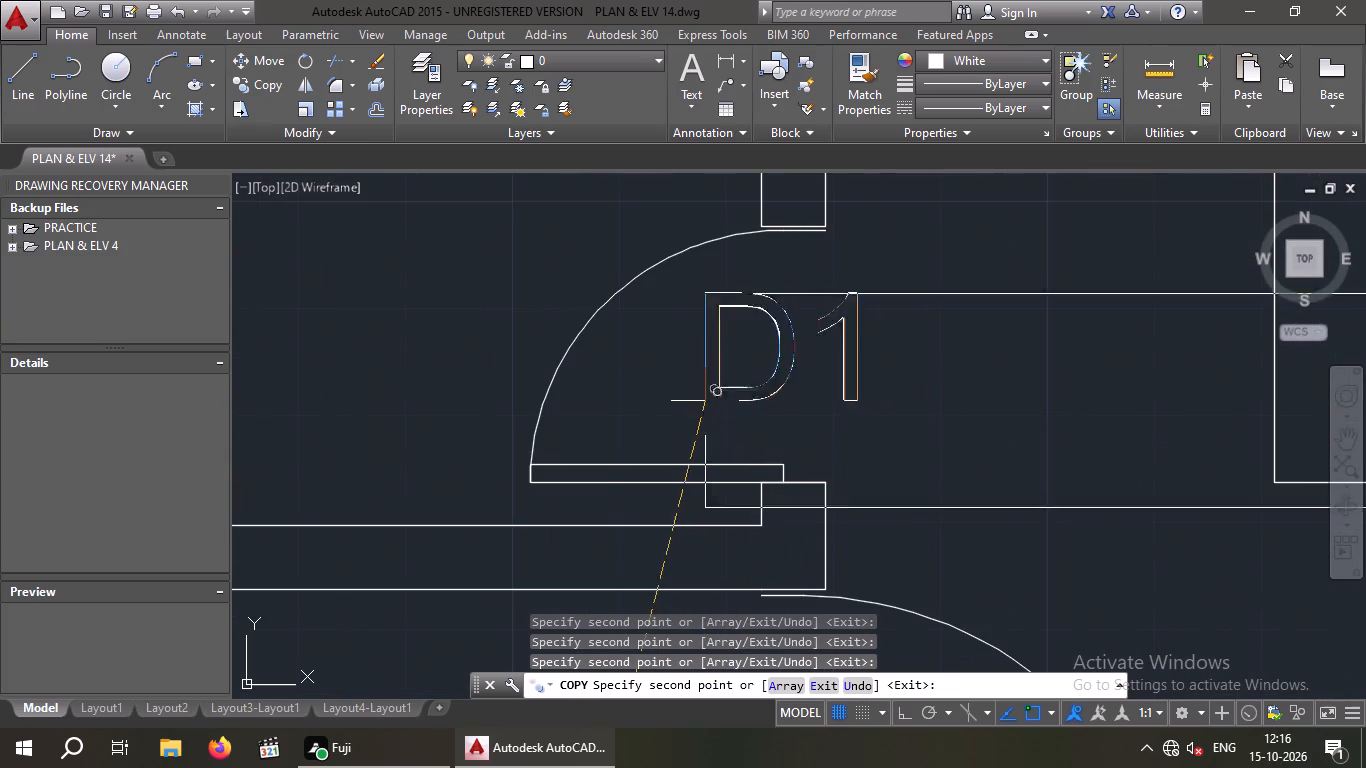
Place a D1 label copy at the northeast corner bedroom's balcony door.
scroll(751, 401, "down", 3)
scroll(867, 423, "down", 2)
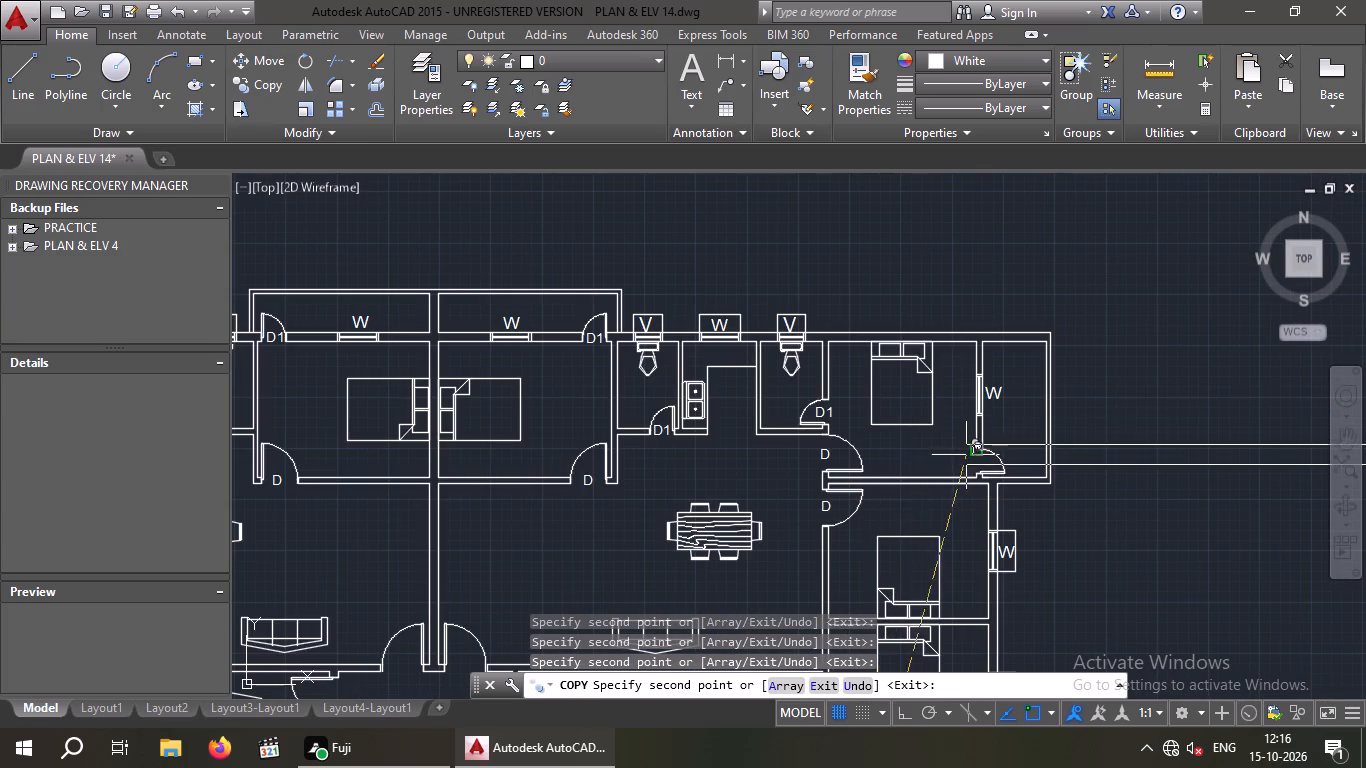
scroll(982, 470, "up", 6)
left_click_drag(842, 435, 855, 436)
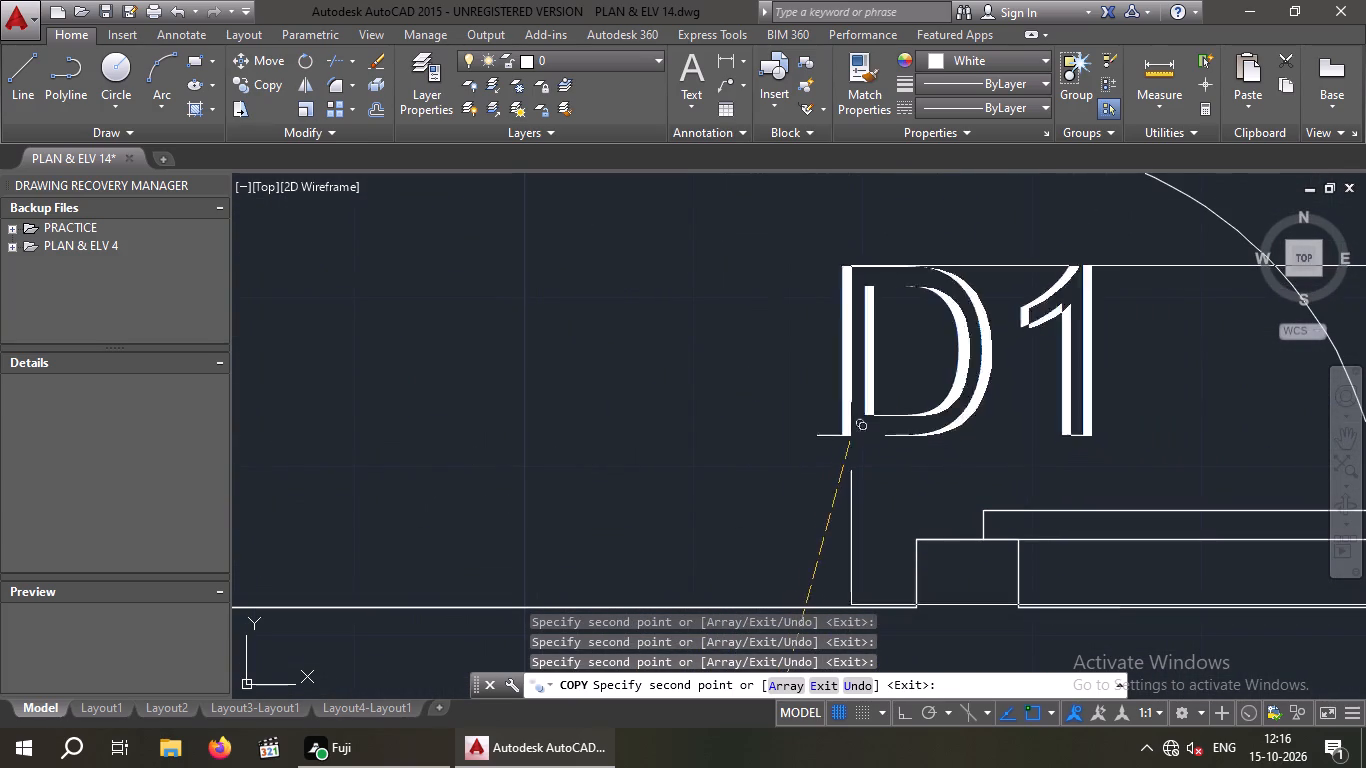
left_click_drag(855, 436, 851, 436)
Place D1 label copies at the southeast flat's east-side toilet door and the southeast corner bedroom's balcony door.
scroll(879, 427, "down", 5)
middle_click_drag(833, 555, 718, 265)
scroll(752, 356, "down", 3)
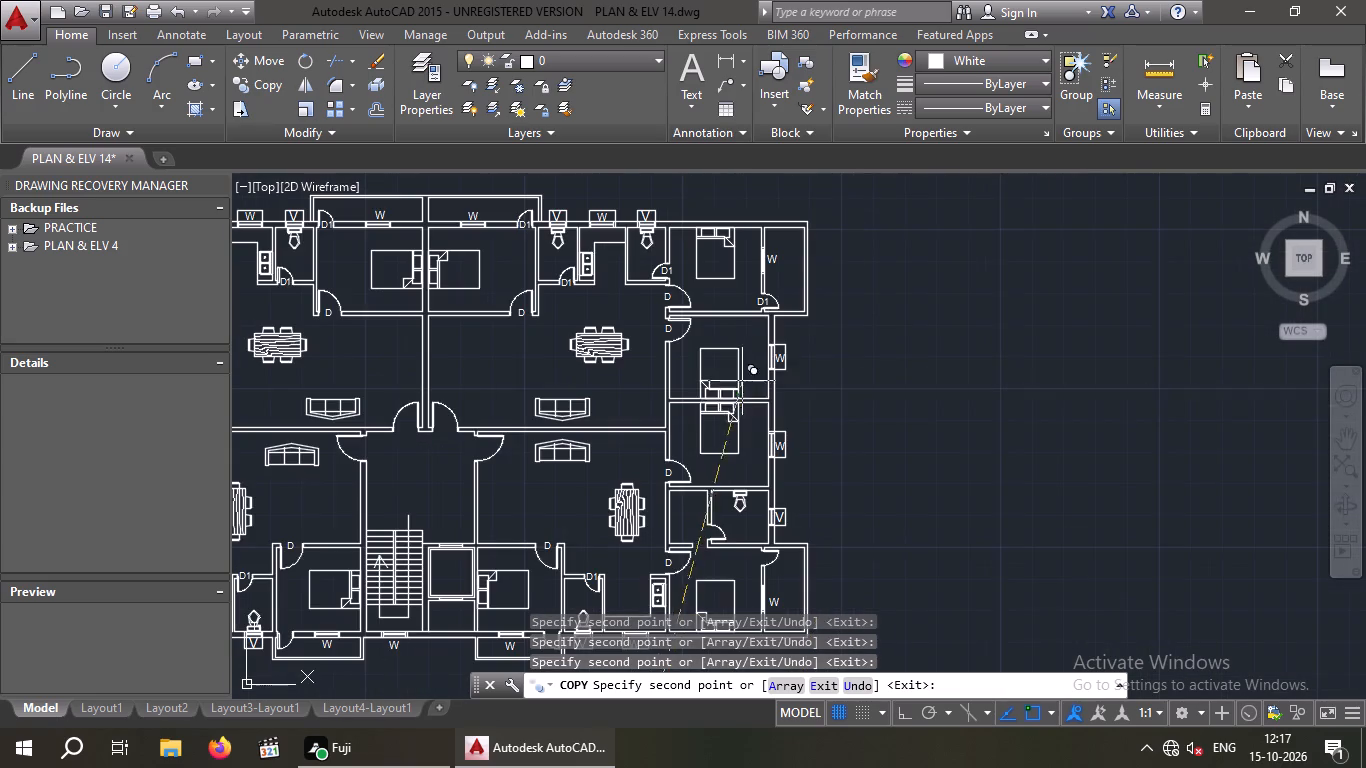
middle_click_drag(701, 424, 675, 295)
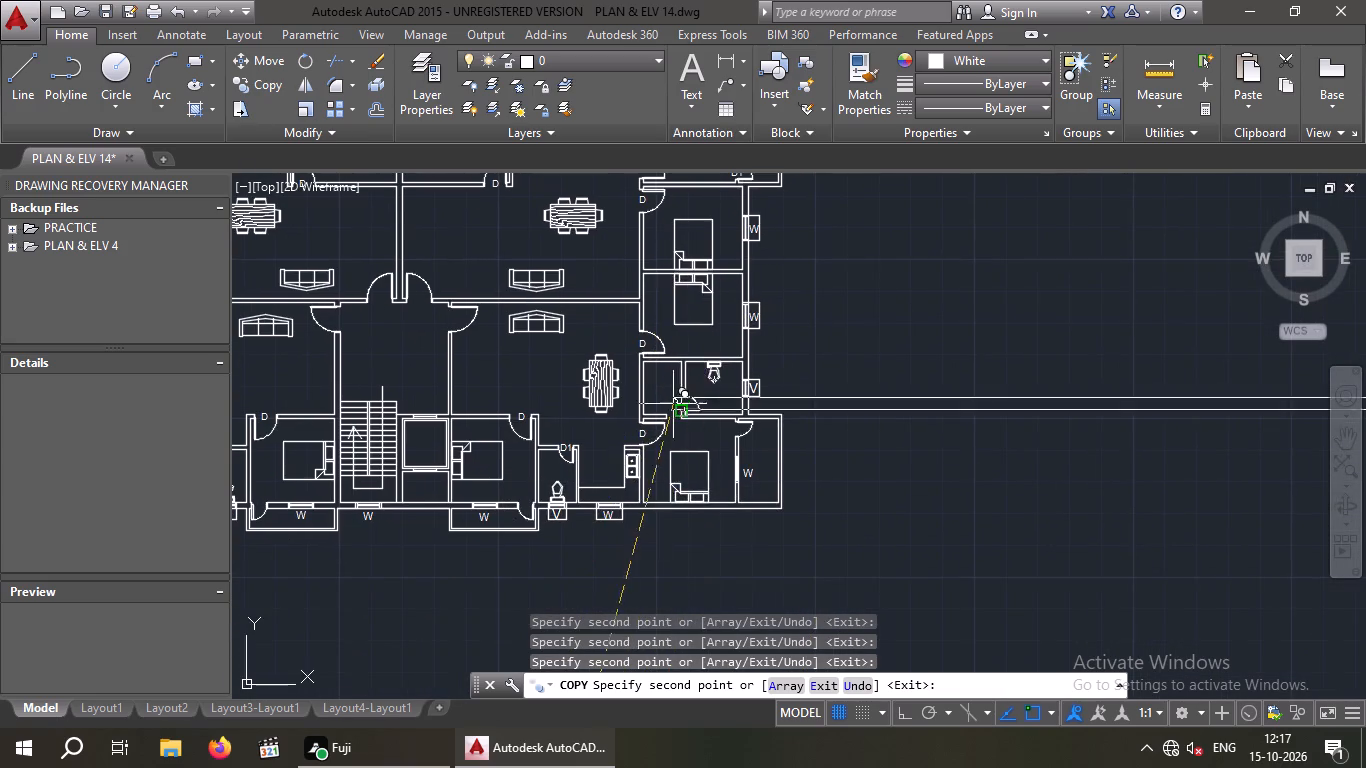
scroll(670, 405, "up", 4)
left_click(700, 409)
scroll(703, 405, "down", 3)
scroll(829, 473, "up", 3)
left_click(857, 472)
Examine the door labels along the plan's south side and end the D1 label copying.
scroll(845, 469, "down", 4)
middle_click_drag(768, 489, 767, 480)
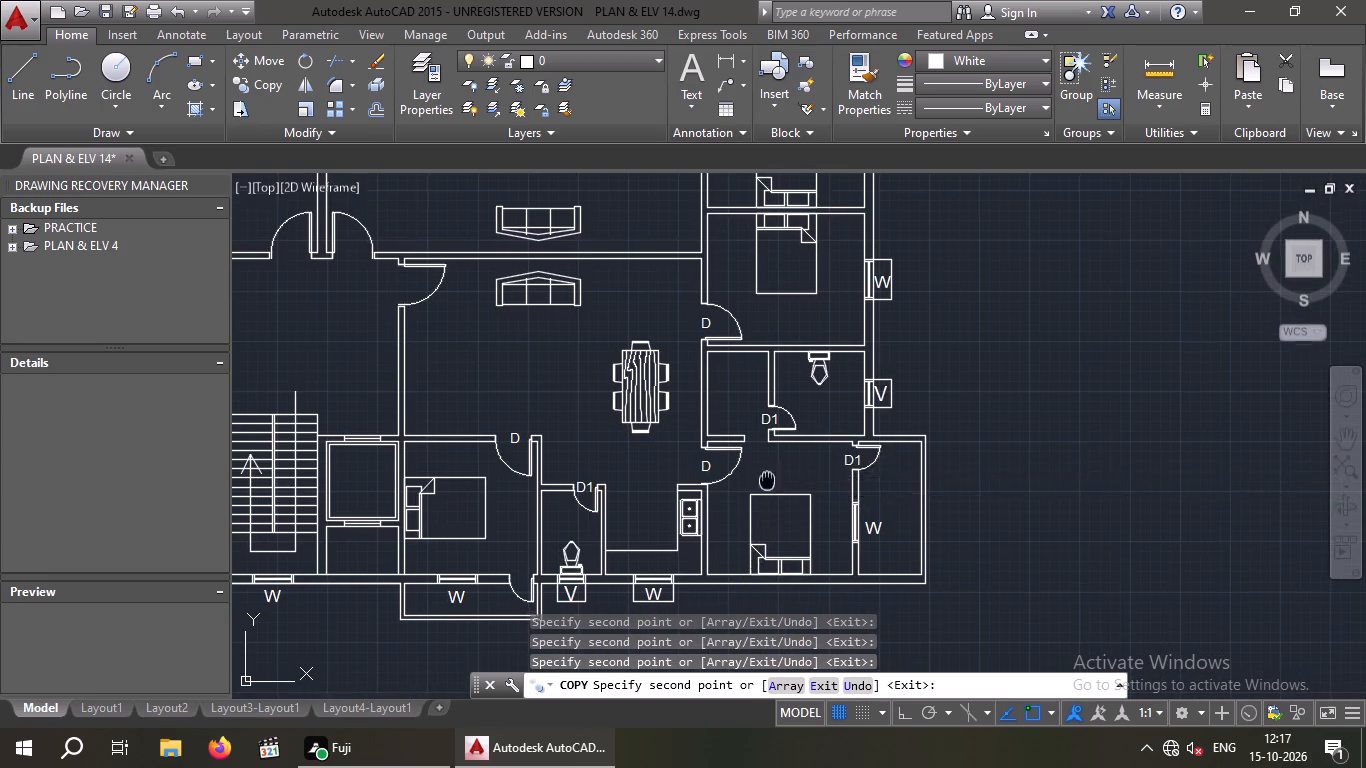
middle_click_drag(767, 480, 779, 391)
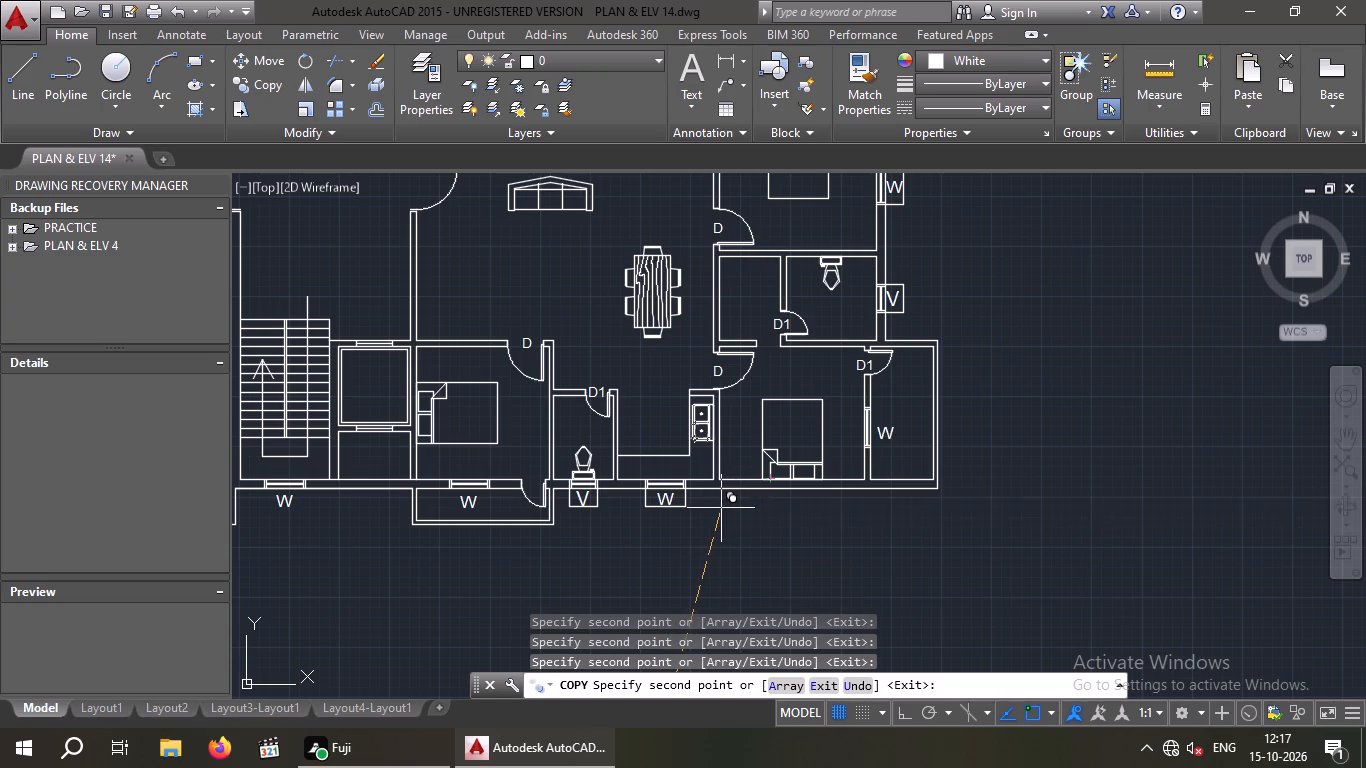
scroll(588, 535, "down", 1)
middle_click_drag(587, 546, 685, 545)
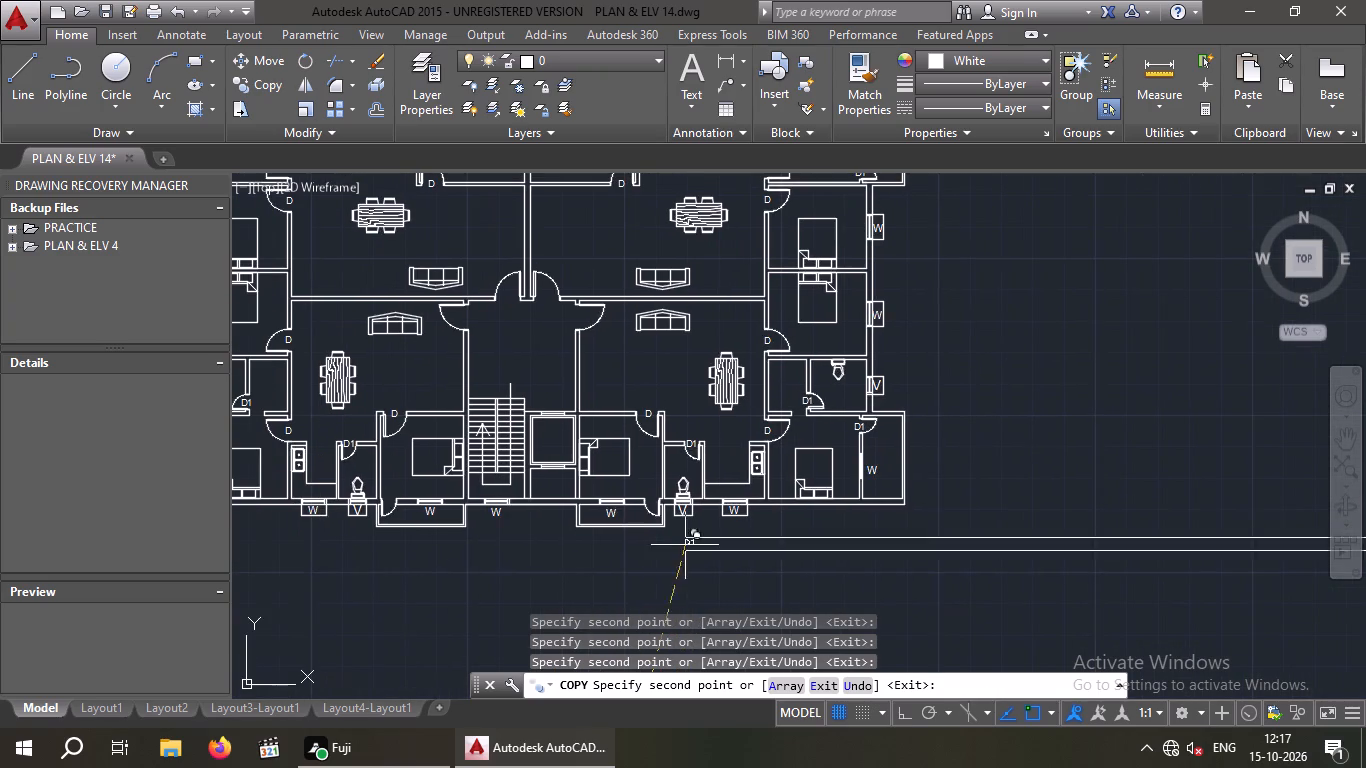
middle_click_drag(573, 553, 704, 553)
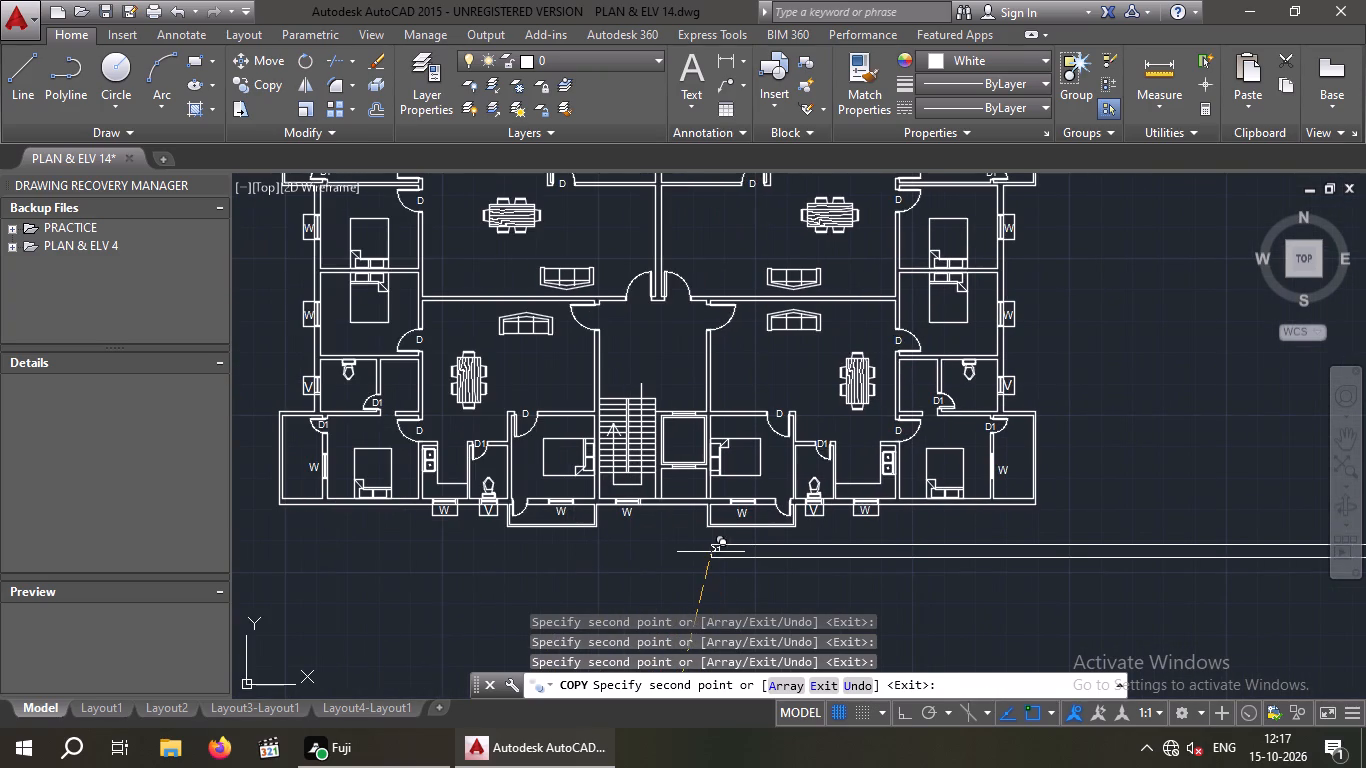
key("Escape")
key("Escape")
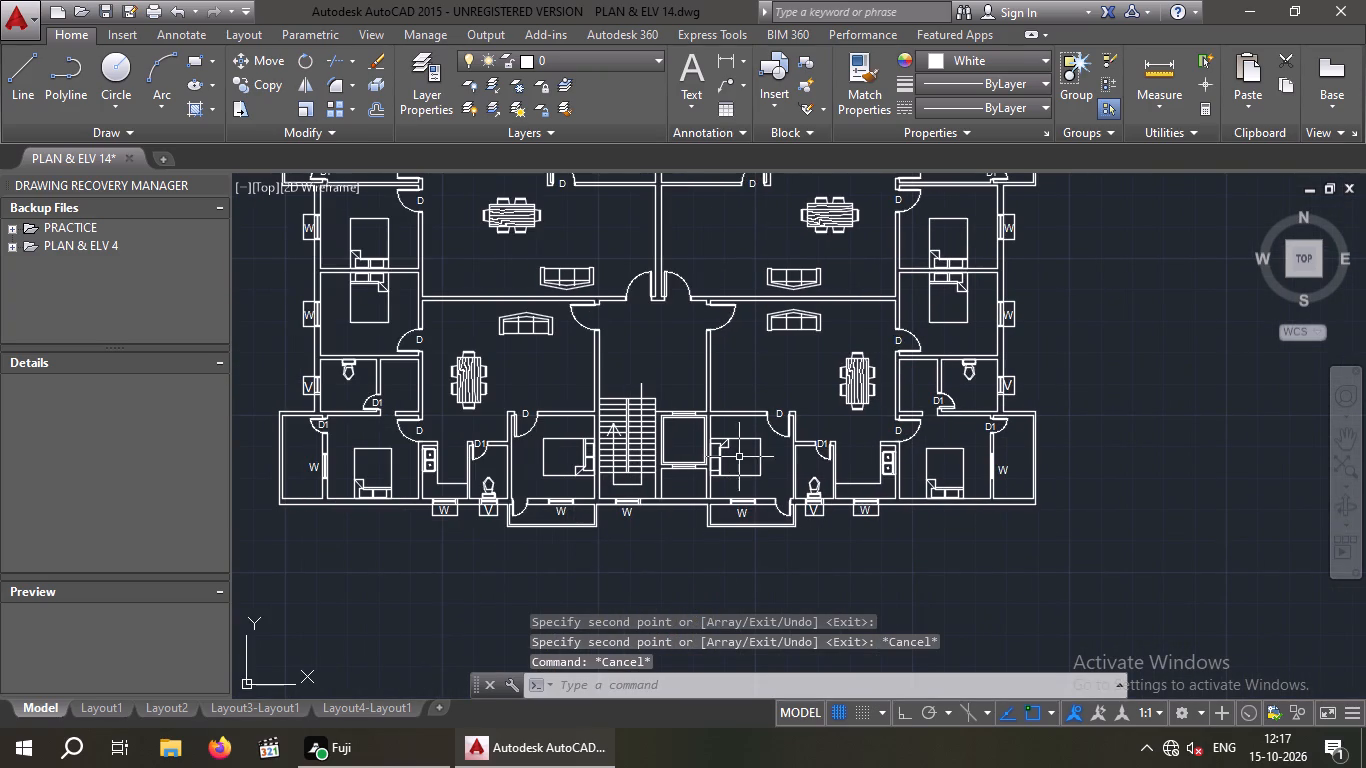
Copy the MD label from the existing plan's verandah door to the two northern flats' main entrance doors off the stair lobby.
scroll(757, 434, "down", 1)
middle_click_drag(742, 444, 711, 502)
middle_click_drag(745, 460, 894, 353)
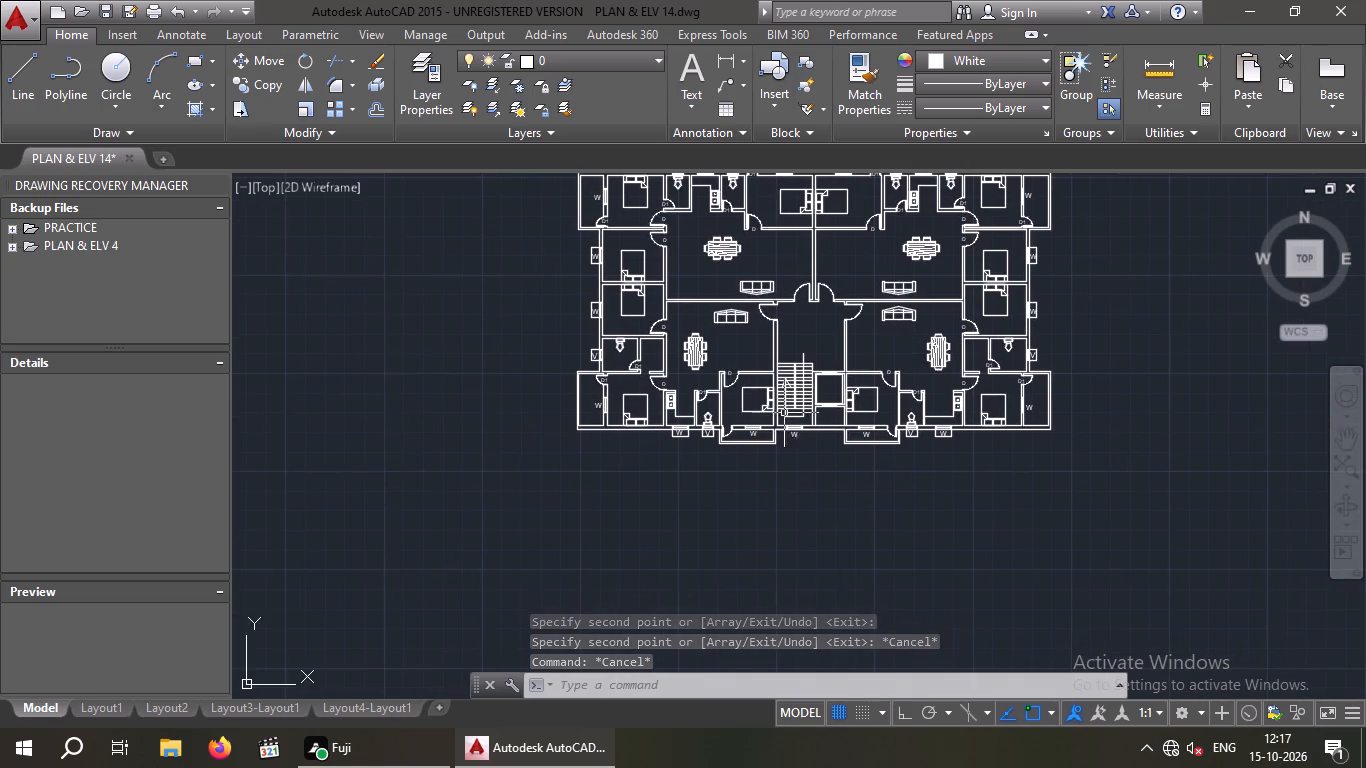
scroll(757, 416, "down", 2)
middle_click_drag(716, 472, 764, 350)
scroll(768, 335, "down", 2)
middle_click_drag(673, 437, 645, 294)
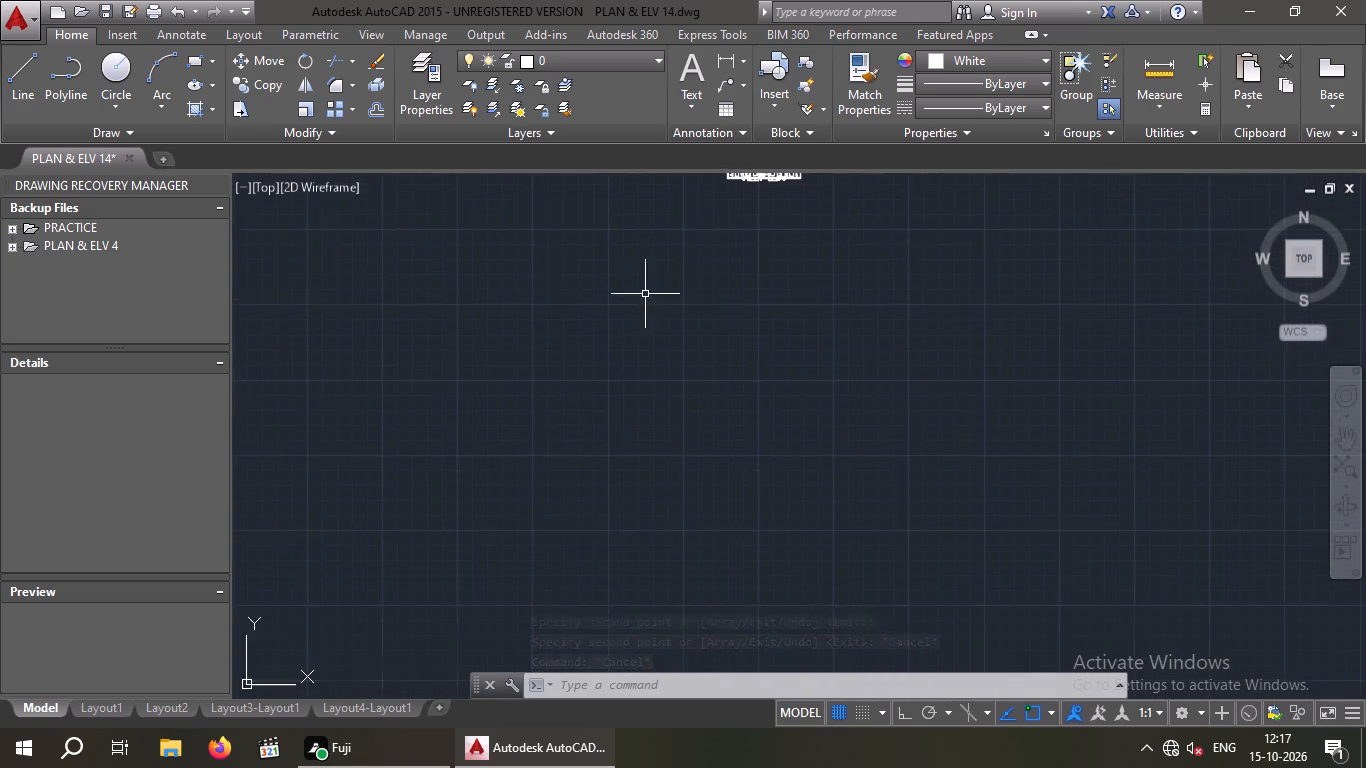
scroll(640, 306, "down", 2)
scroll(635, 499, "up", 7)
middle_click_drag(603, 555, 603, 683)
scroll(349, 329, "up", 4)
left_click_drag(442, 460, 407, 442)
left_click(397, 331)
left_click(265, 81)
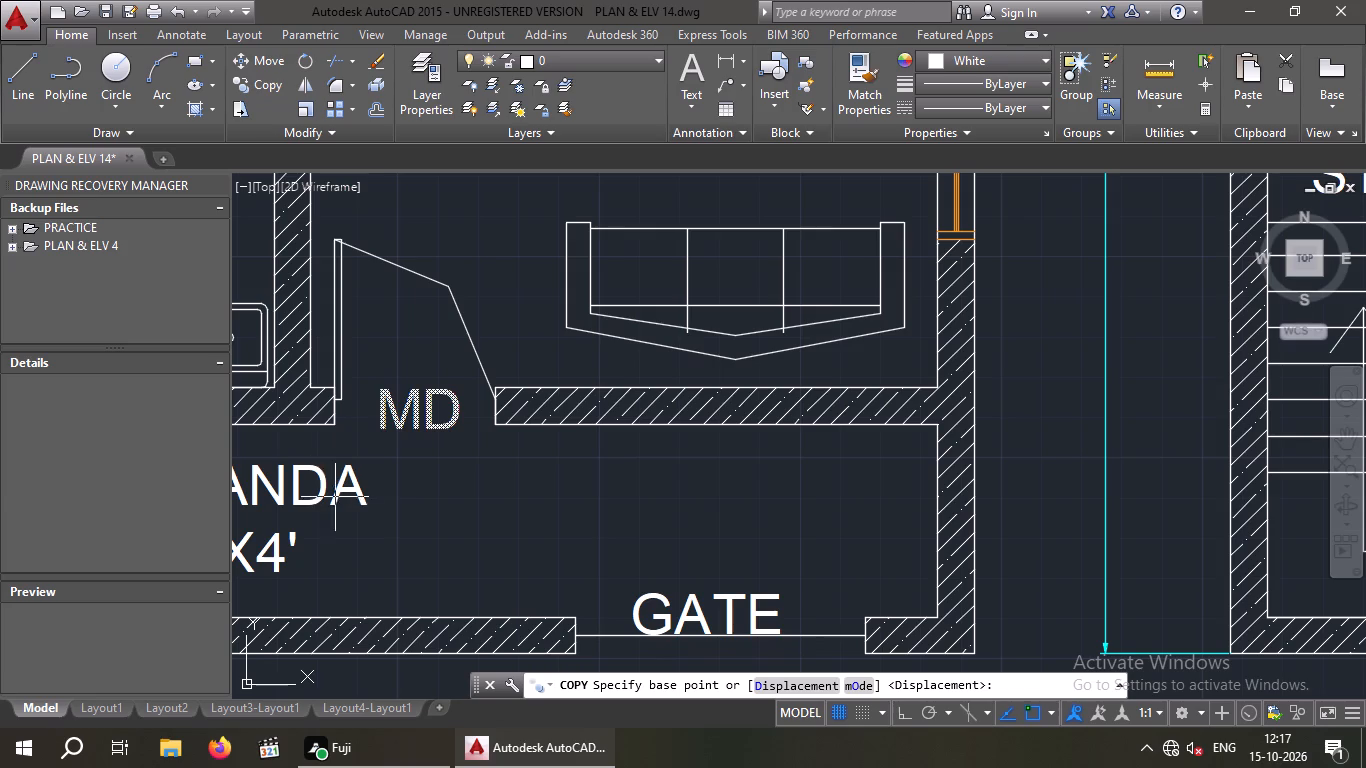
left_click(375, 431)
scroll(385, 434, "down", 6)
scroll(587, 399, "down", 4)
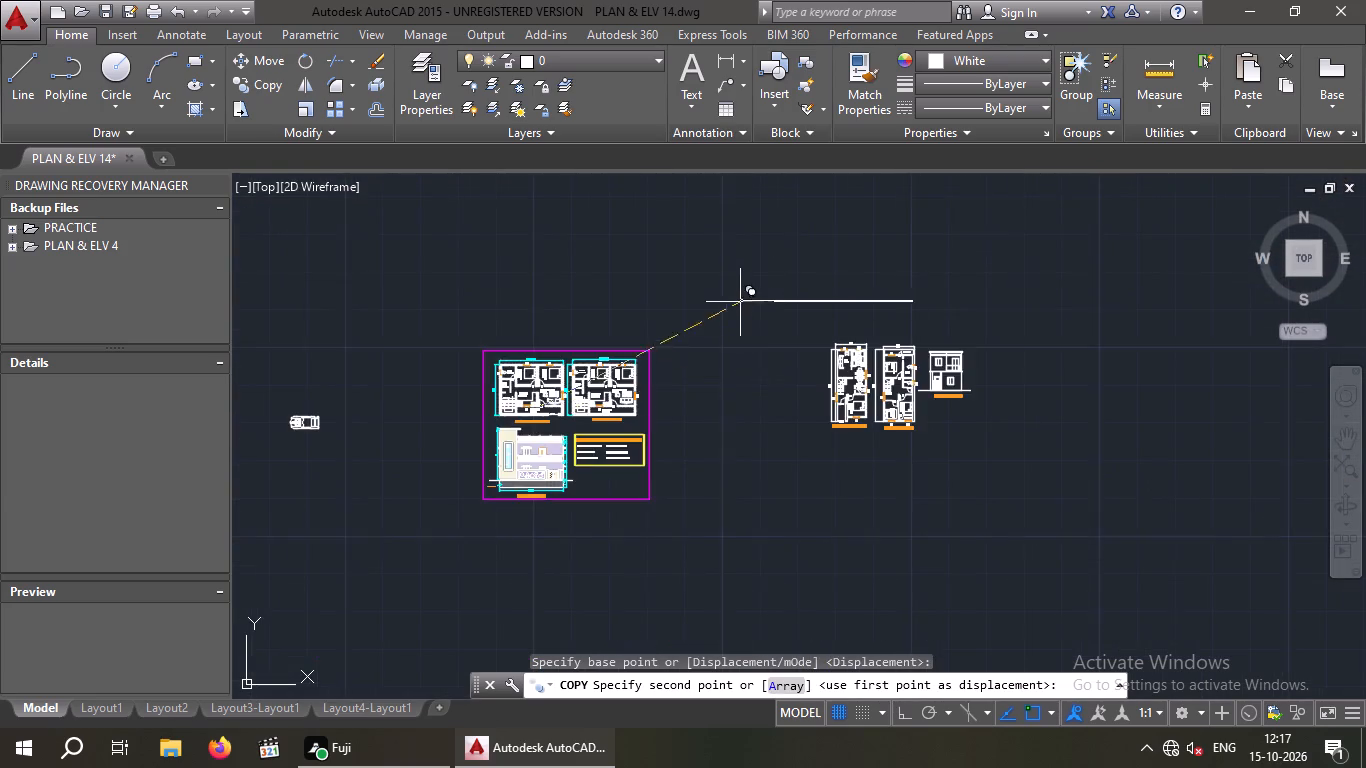
scroll(740, 300, "down", 2)
middle_click_drag(735, 311, 413, 767)
scroll(488, 361, "up", 5)
middle_click_drag(489, 402, 455, 767)
scroll(439, 584, "up", 5)
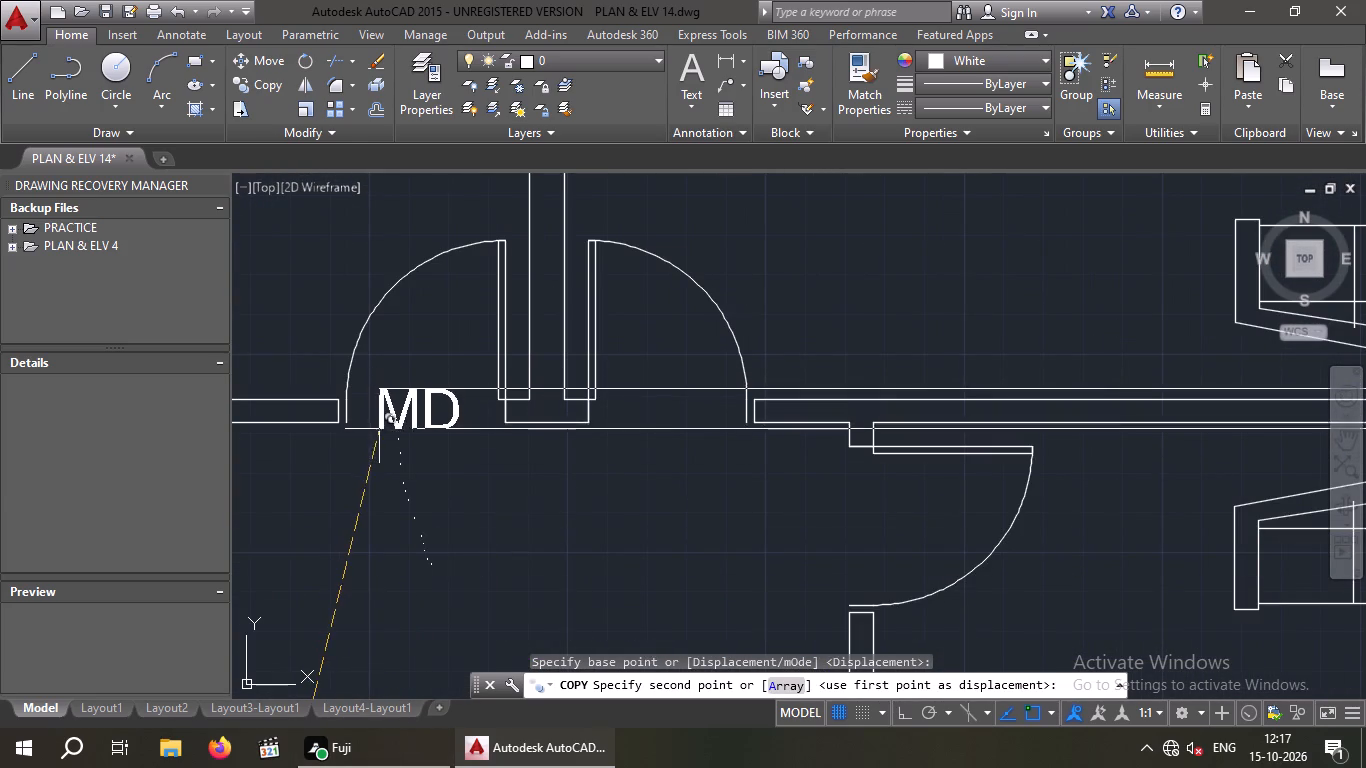
left_click(379, 429)
left_click(628, 437)
Place MD label copies at the southeast and southwest flats' main entrance doors beside the stair lobby and finish copying.
scroll(629, 444, "down", 3)
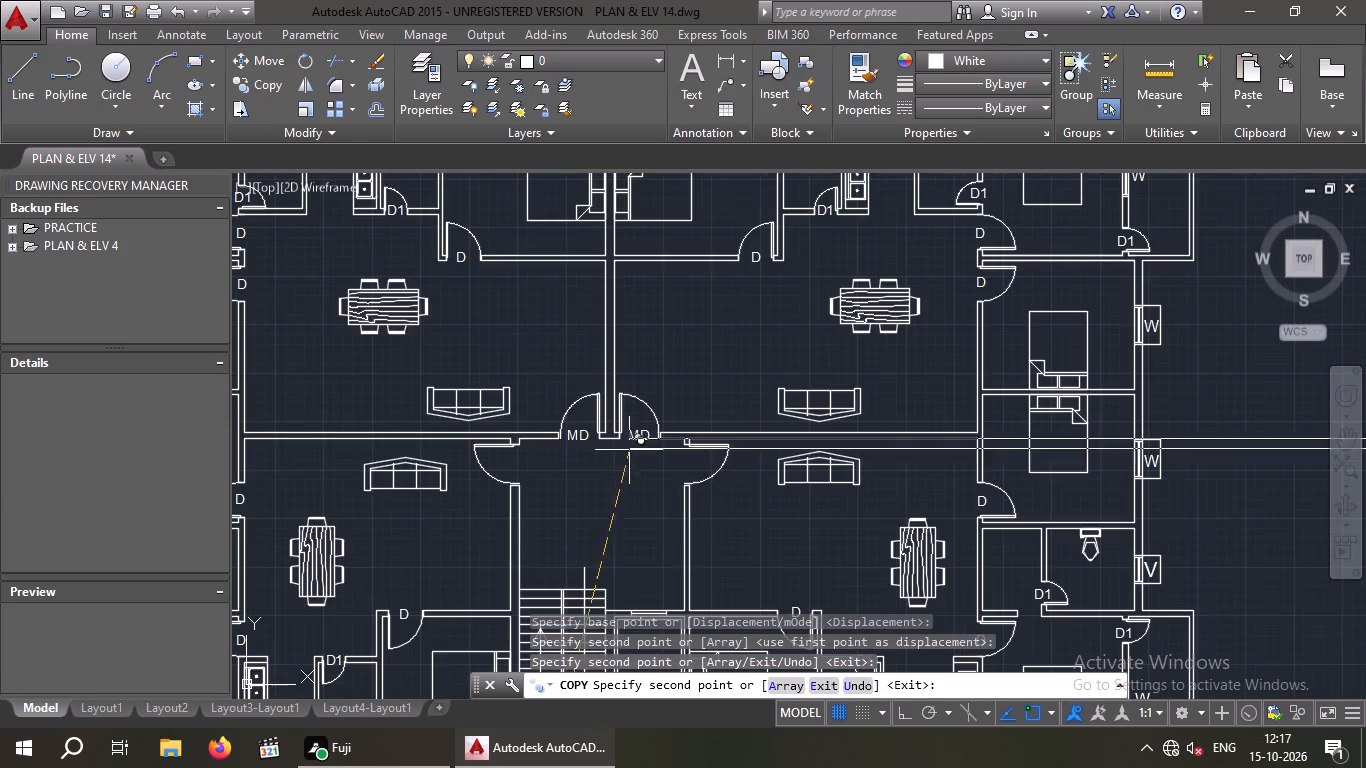
scroll(663, 482, "up", 4)
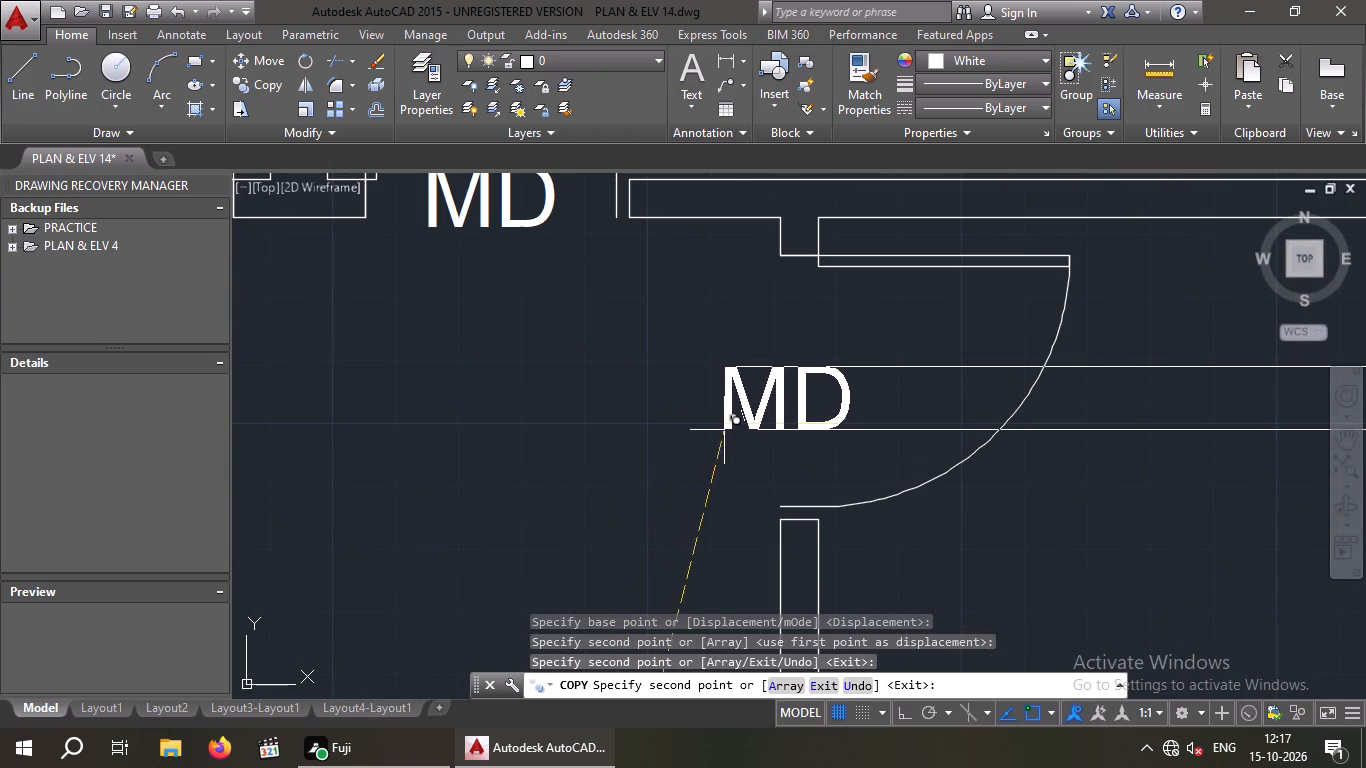
left_click_drag(742, 427, 741, 439)
scroll(671, 502, "down", 3)
scroll(390, 493, "up", 3)
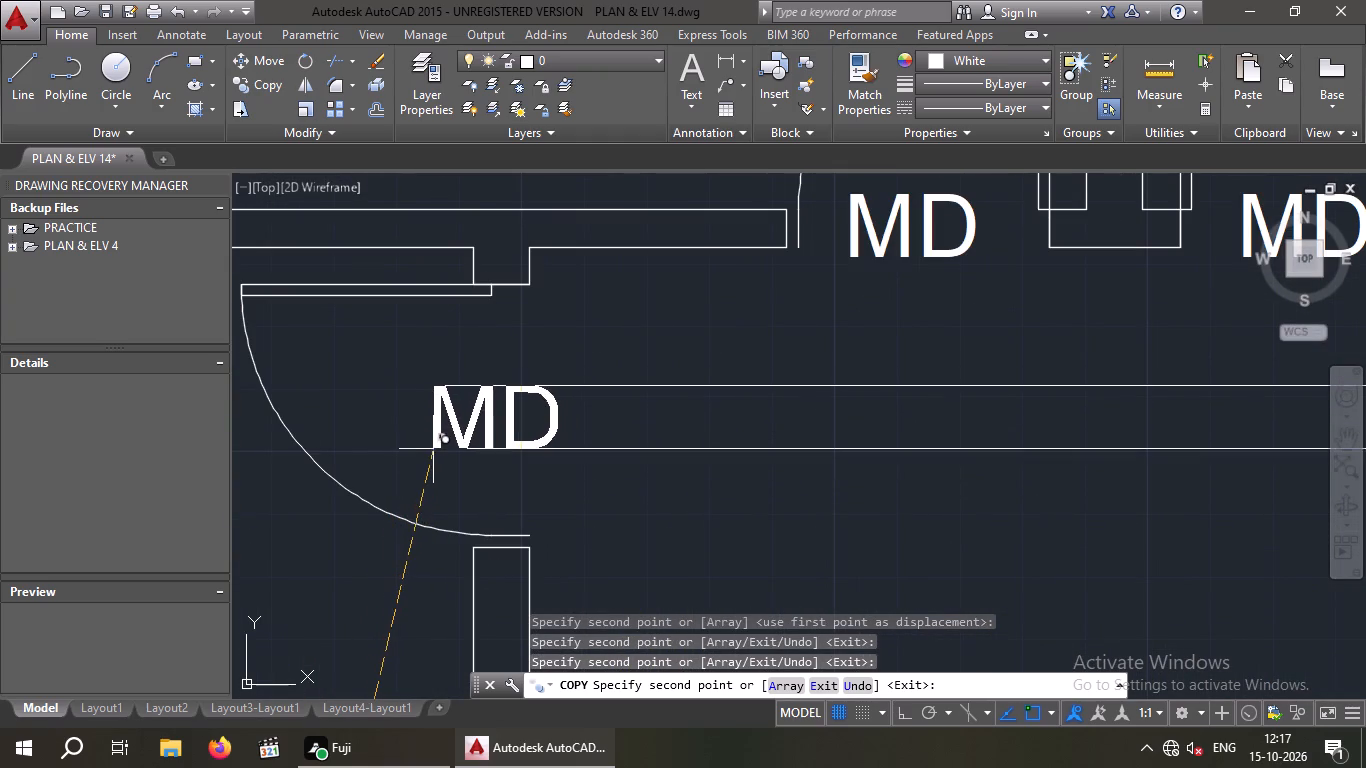
left_click(433, 449)
scroll(470, 445, "down", 2)
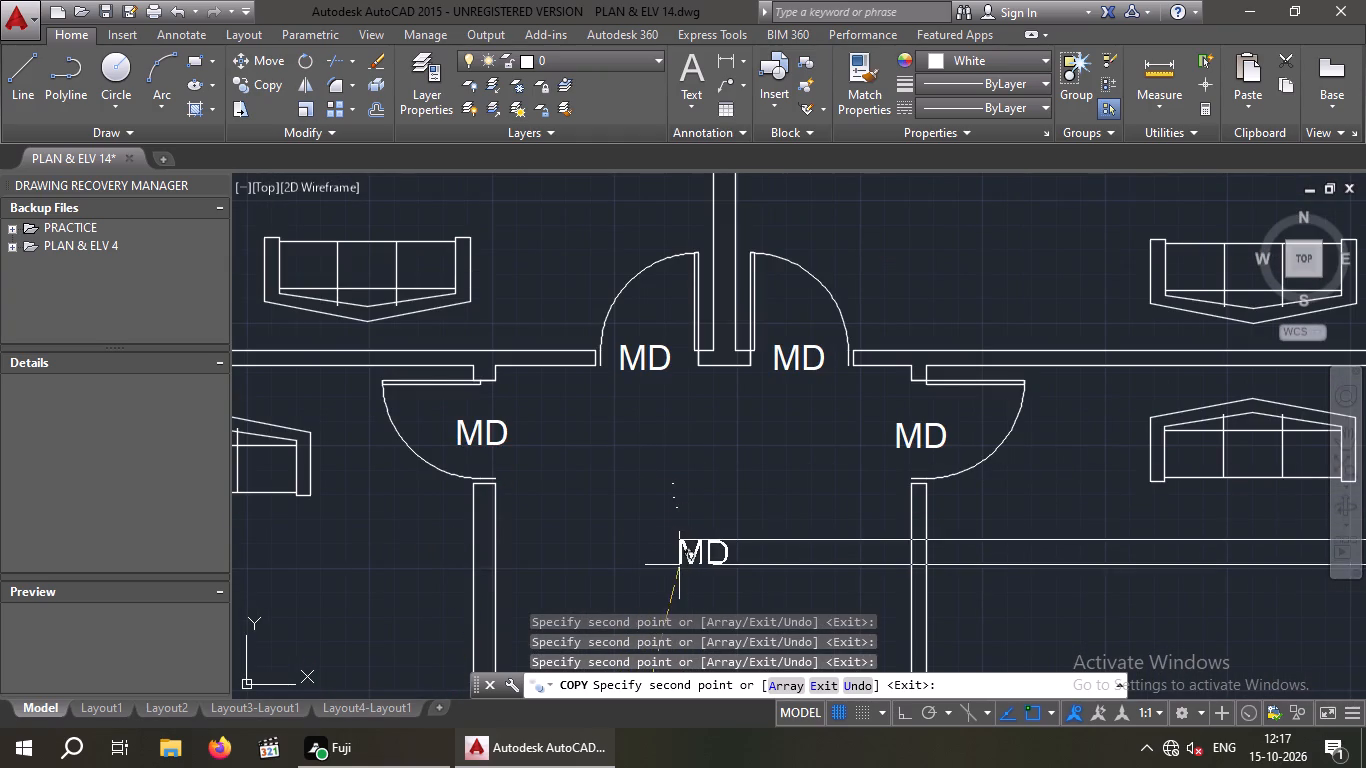
key("Escape")
key("Escape")
Look over the door labels across the whole apartment floor plan.
scroll(717, 490, "down", 1)
middle_click_drag(718, 489, 676, 403)
scroll(682, 393, "down", 2)
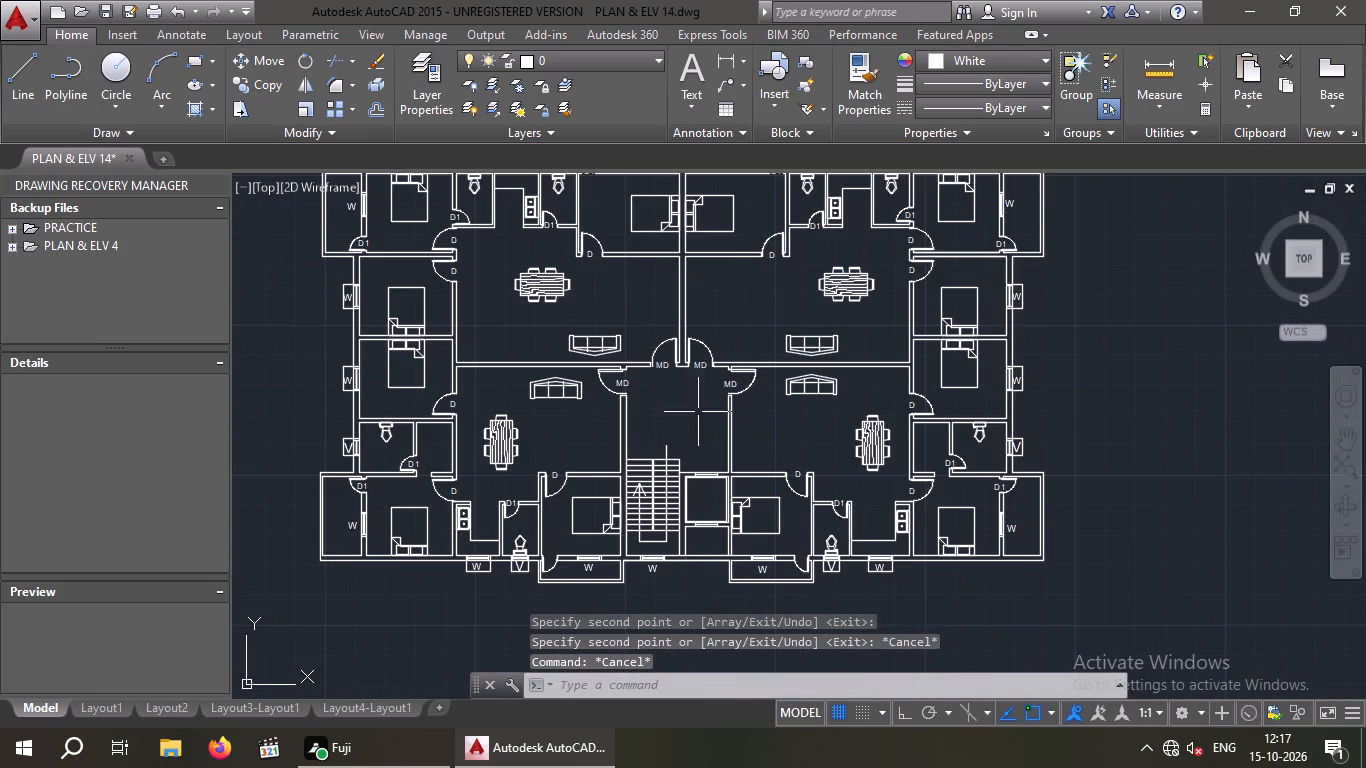
middle_click_drag(698, 426, 677, 419)
middle_click_drag(655, 437, 593, 499)
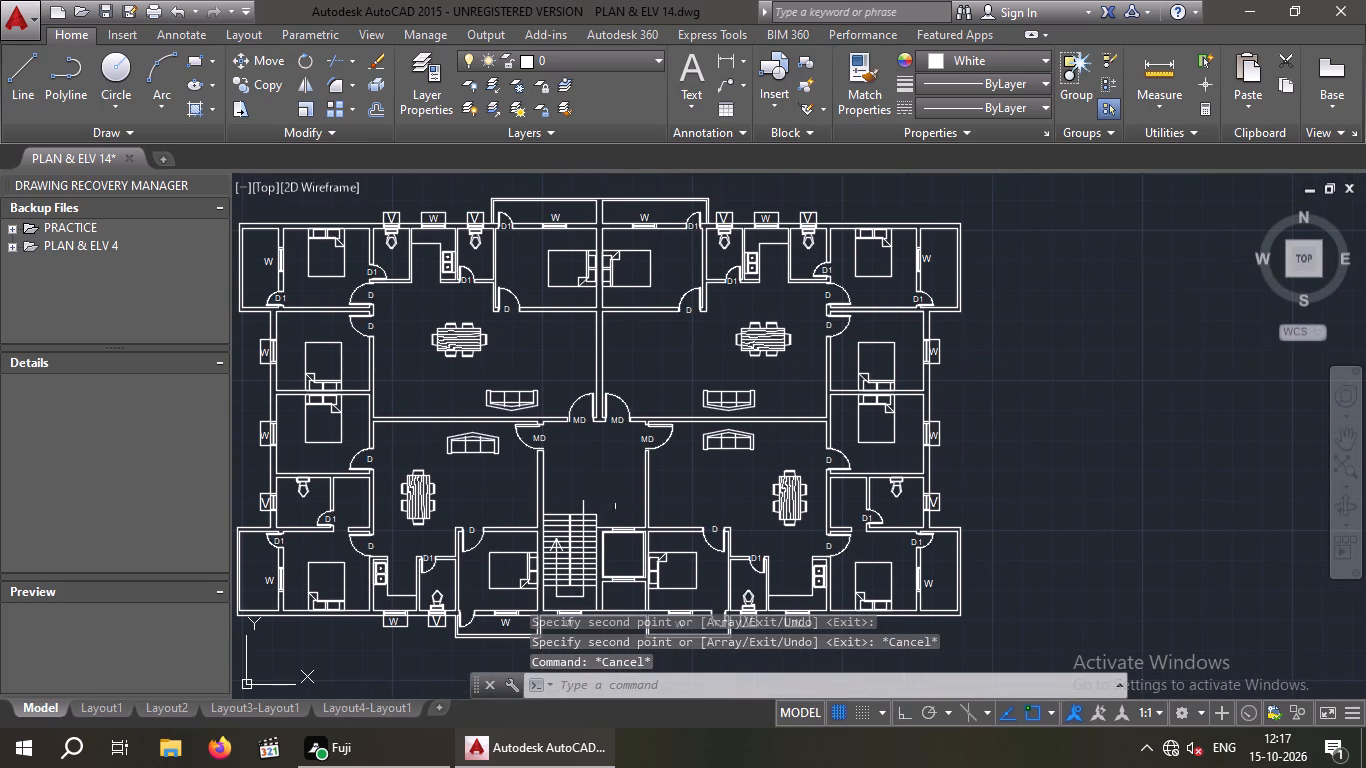
middle_click_drag(645, 495, 695, 442)
middle_click_drag(675, 460, 625, 494)
key("Escape")
key("Escape")
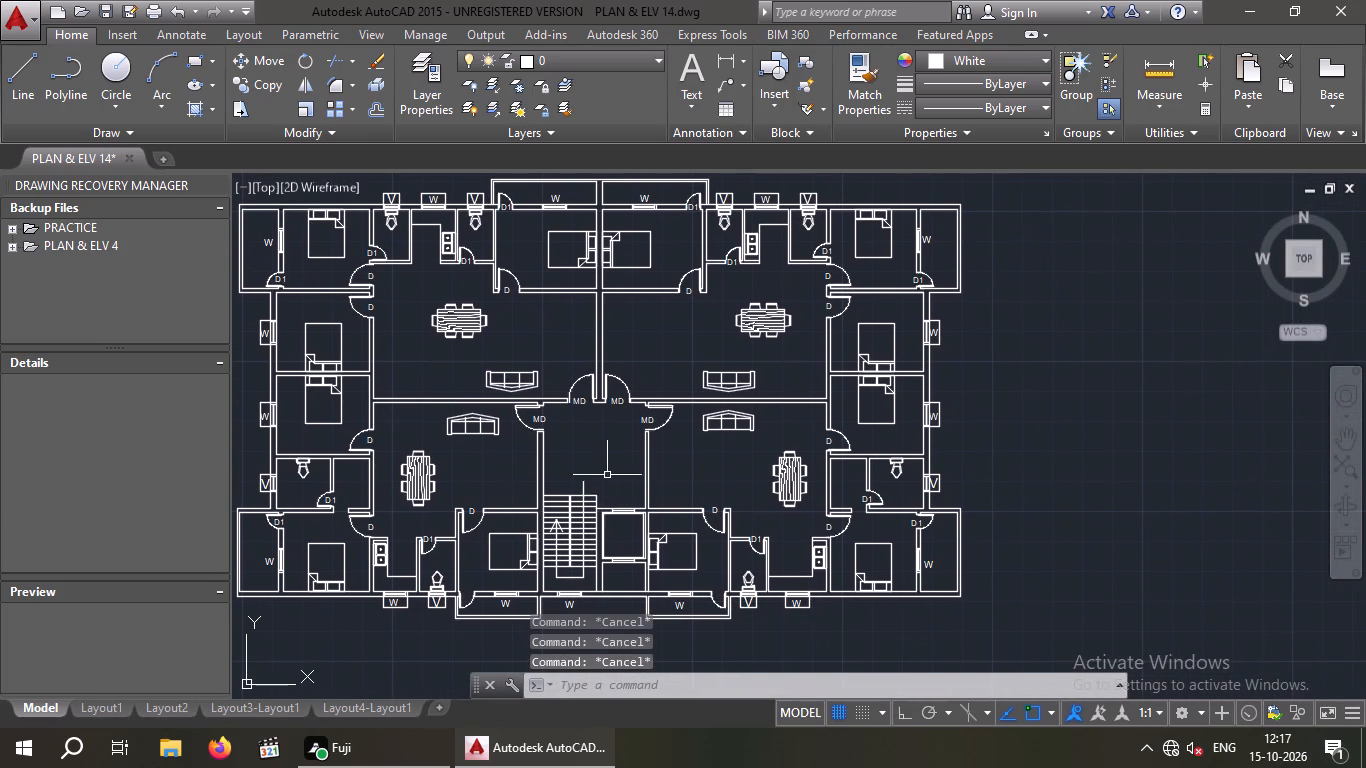
Add a linear dimension for the plan's overall east–west width between its northern outer corners, placed beyond the north balconies.
left_click(727, 59)
scroll(685, 309, "down", 1)
middle_click_drag(682, 311, 668, 398)
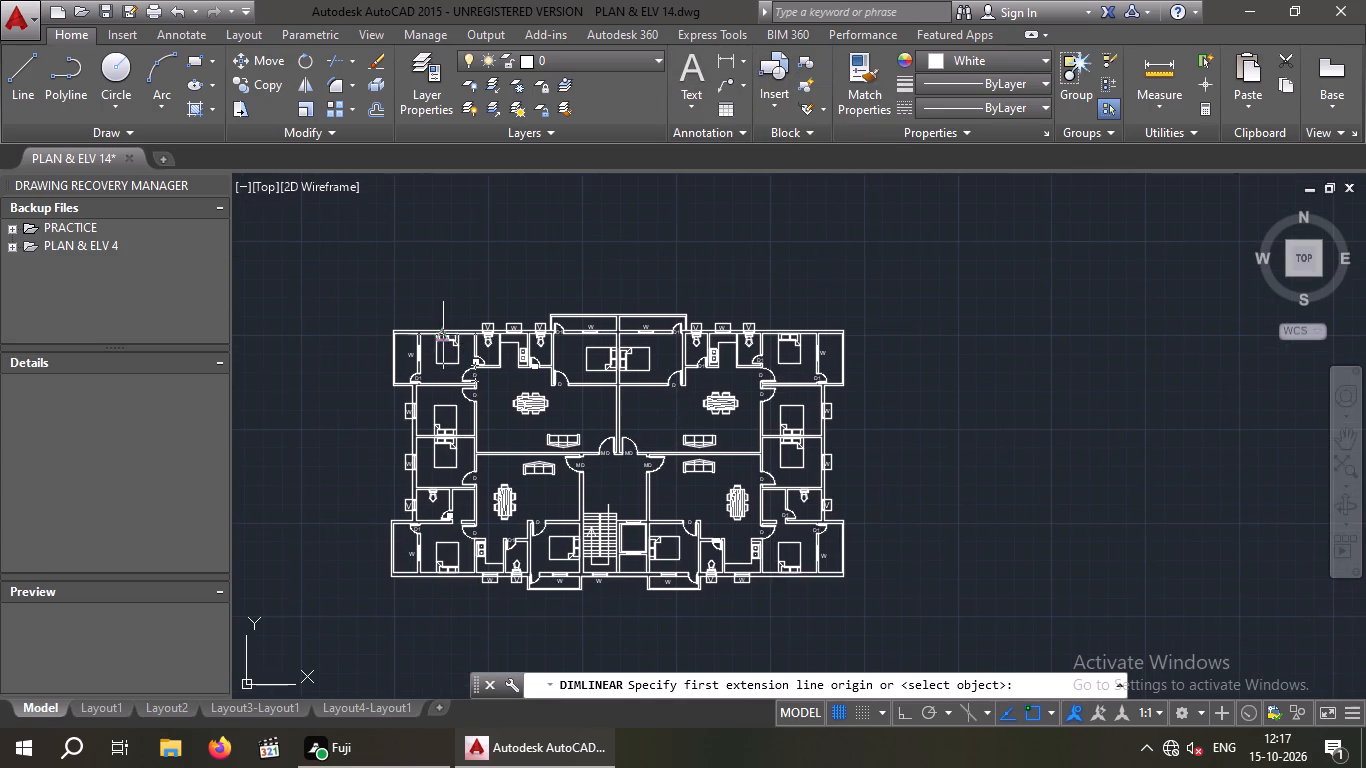
scroll(374, 309, "up", 3)
left_click(443, 389)
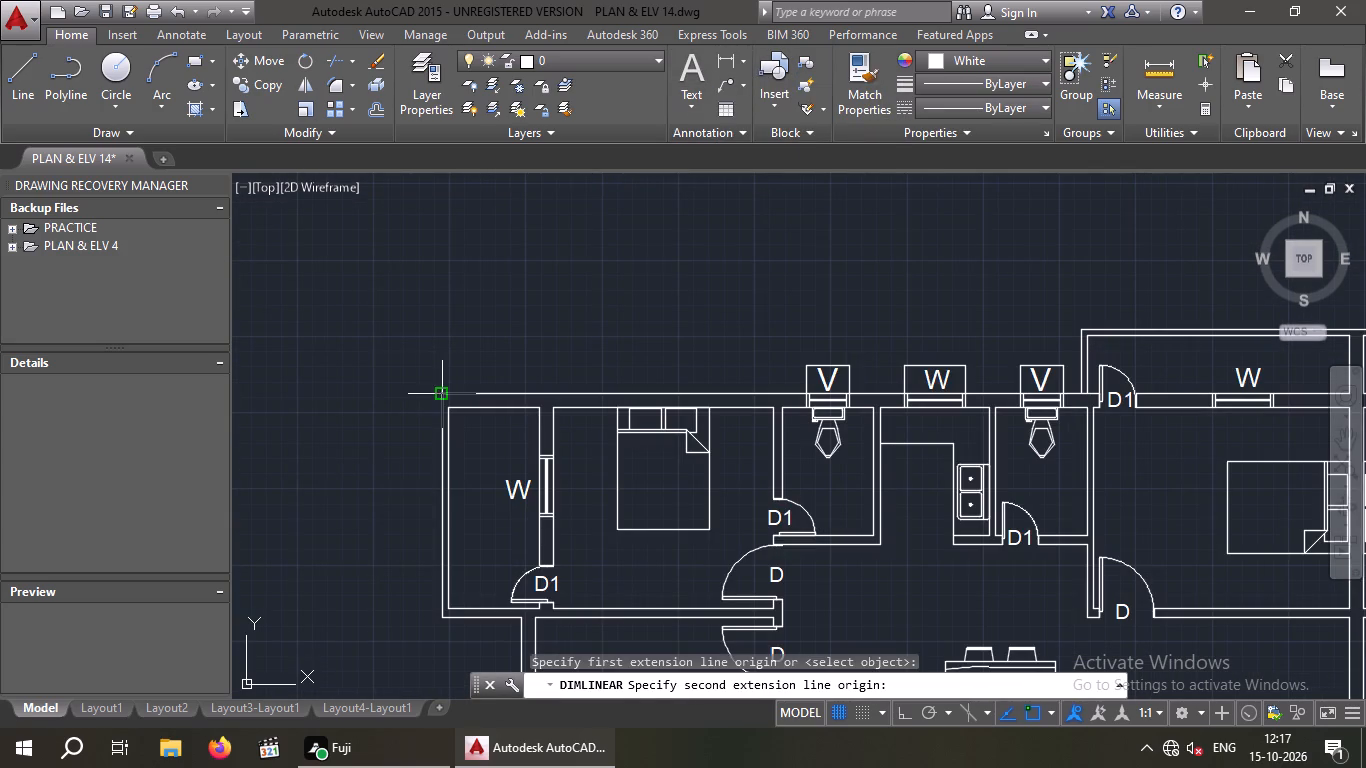
scroll(478, 357, "down", 3)
scroll(926, 366, "up", 2)
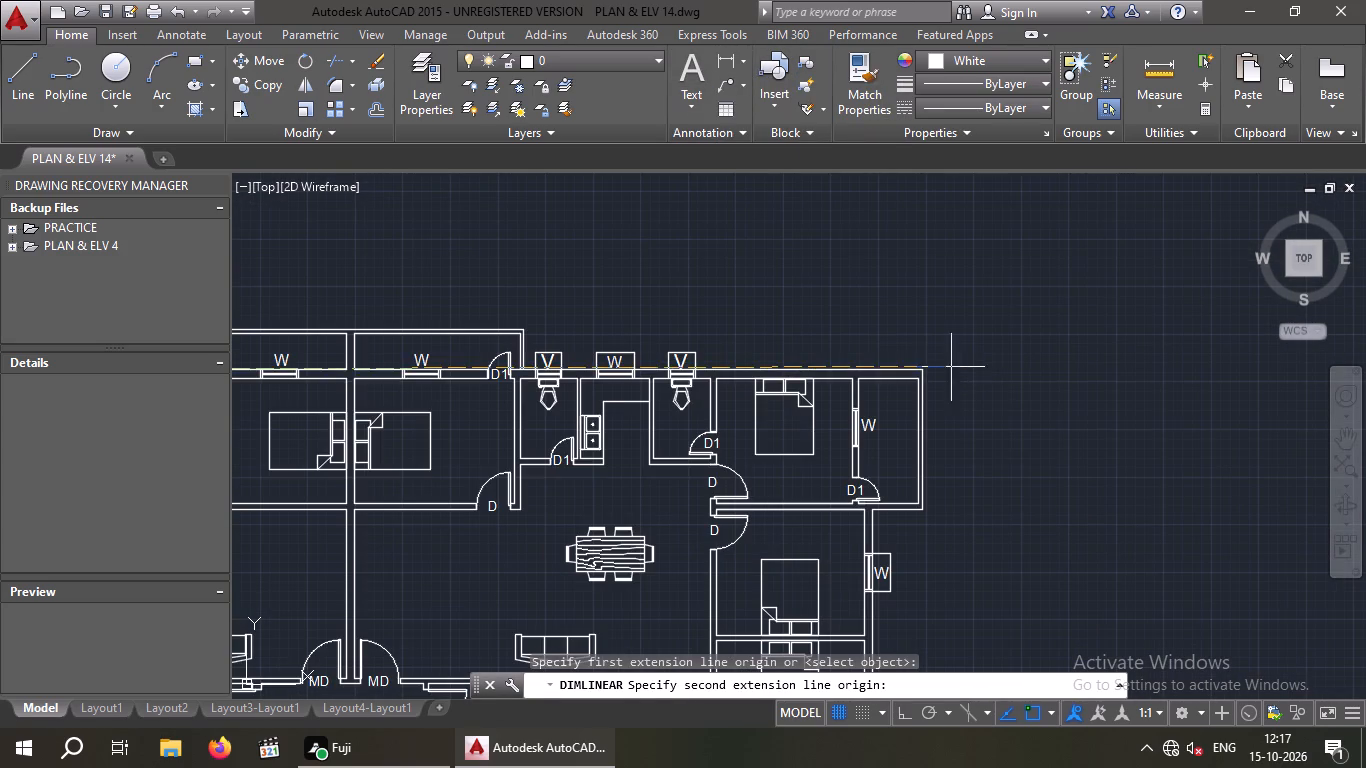
scroll(920, 367, "up", 1)
left_click(920, 367)
middle_click_drag(893, 288, 1062, 290)
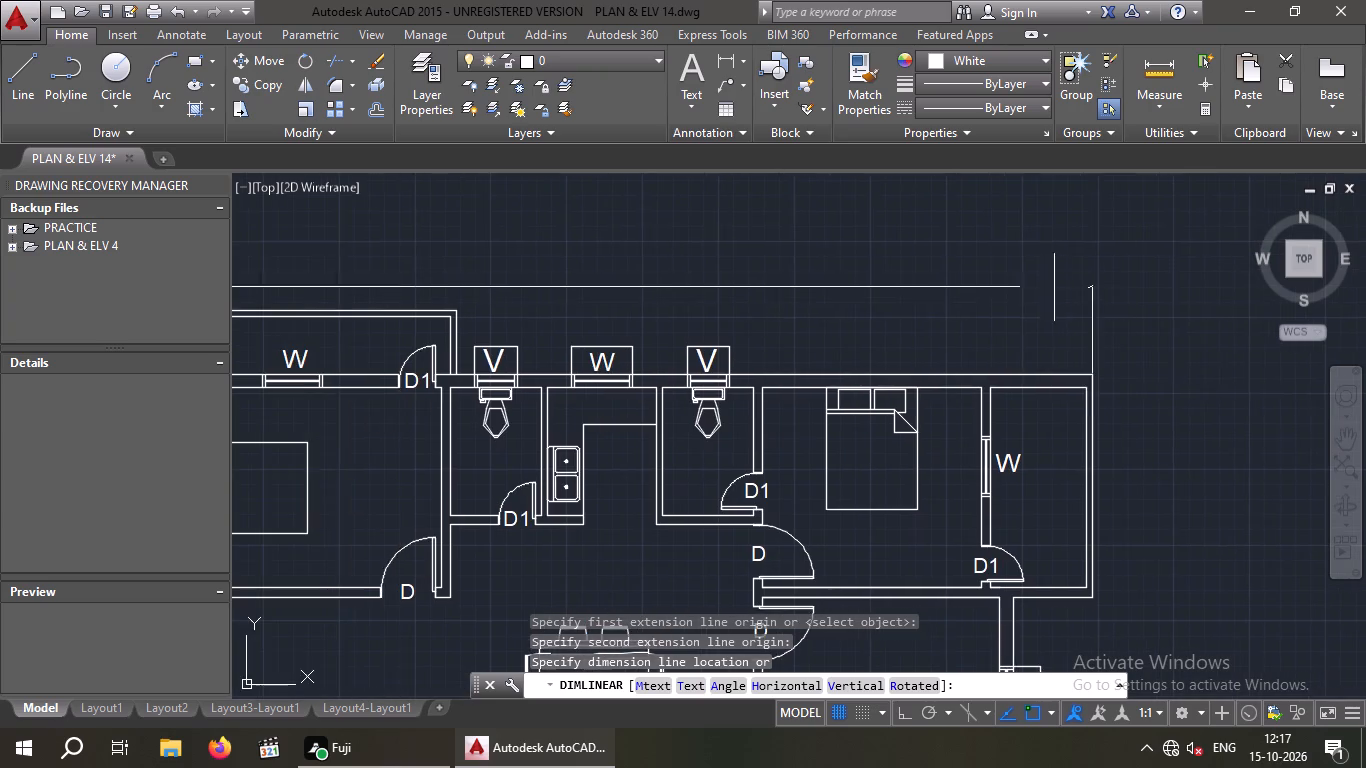
scroll(1032, 279, "down", 1)
middle_click_drag(1058, 278, 1256, 271)
scroll(1174, 253, "down", 1)
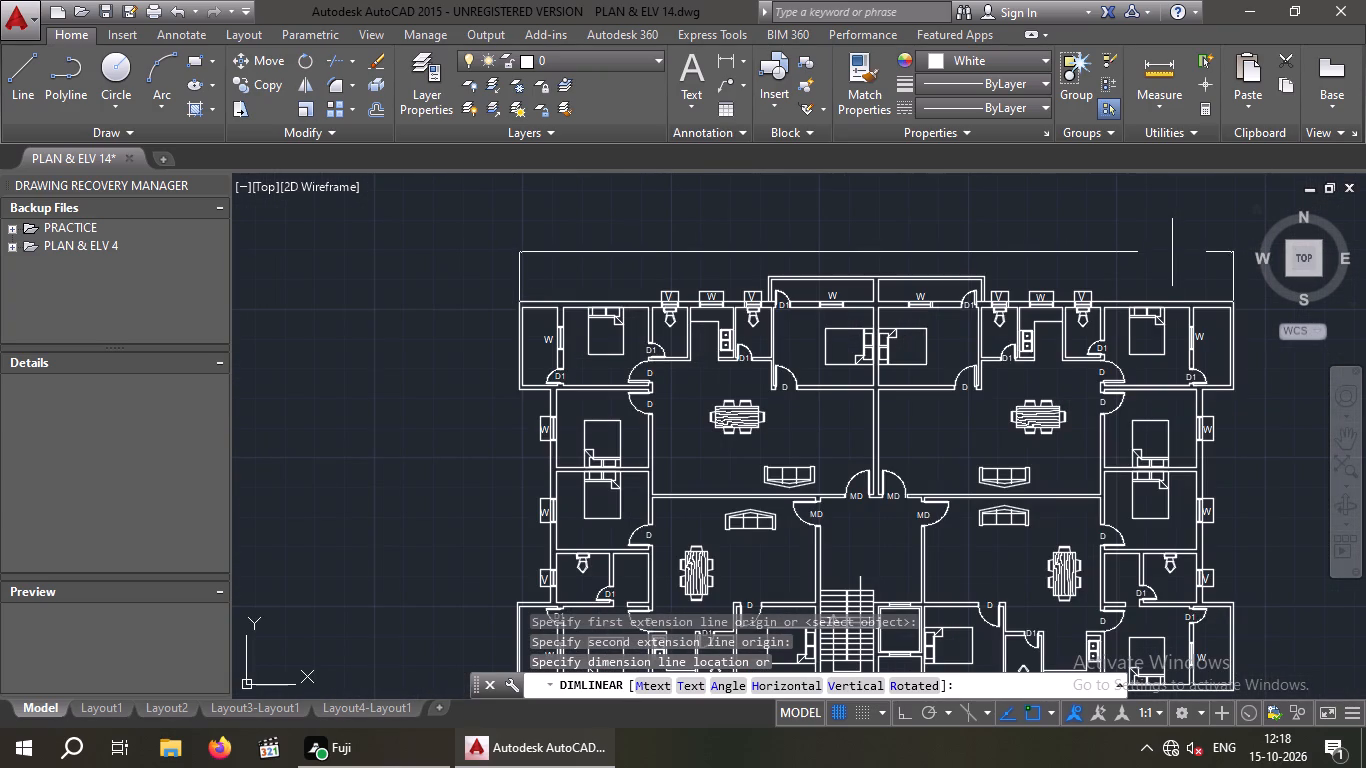
left_click(1172, 247)
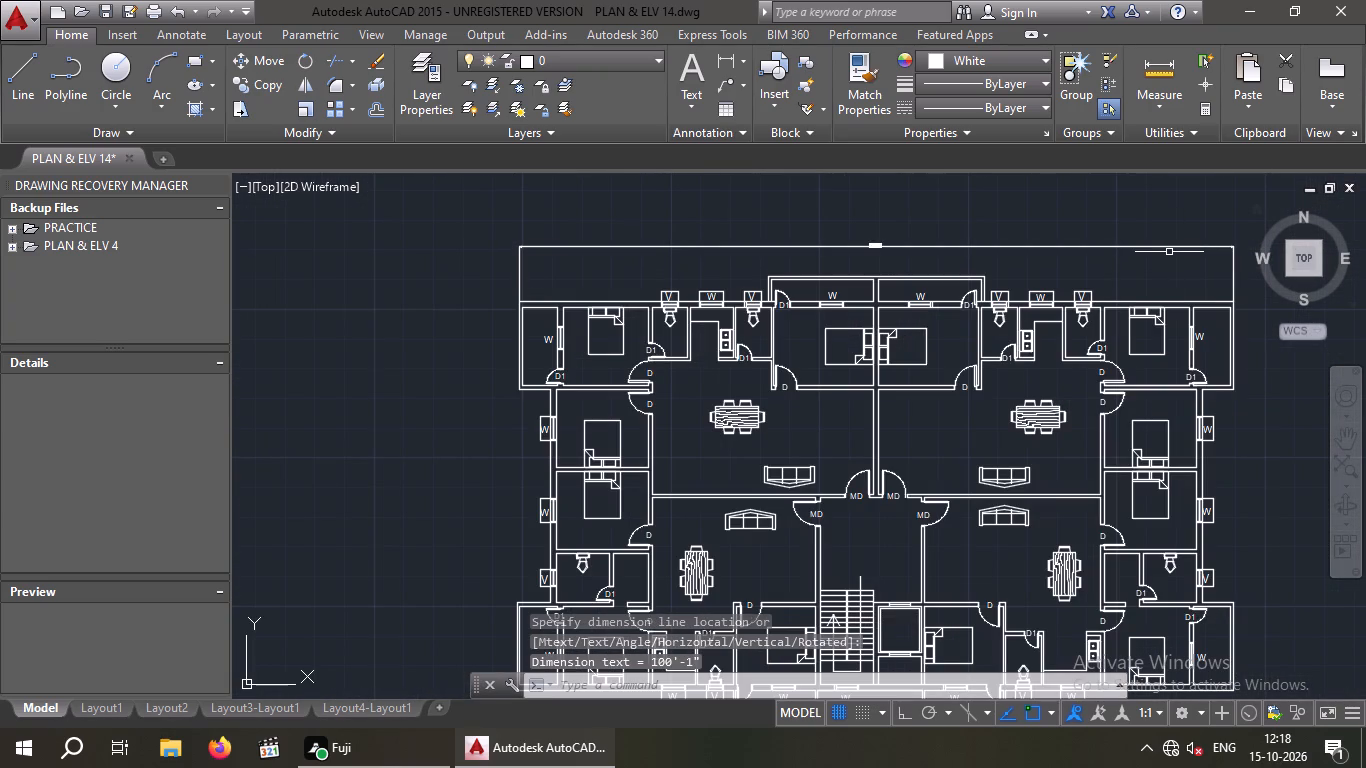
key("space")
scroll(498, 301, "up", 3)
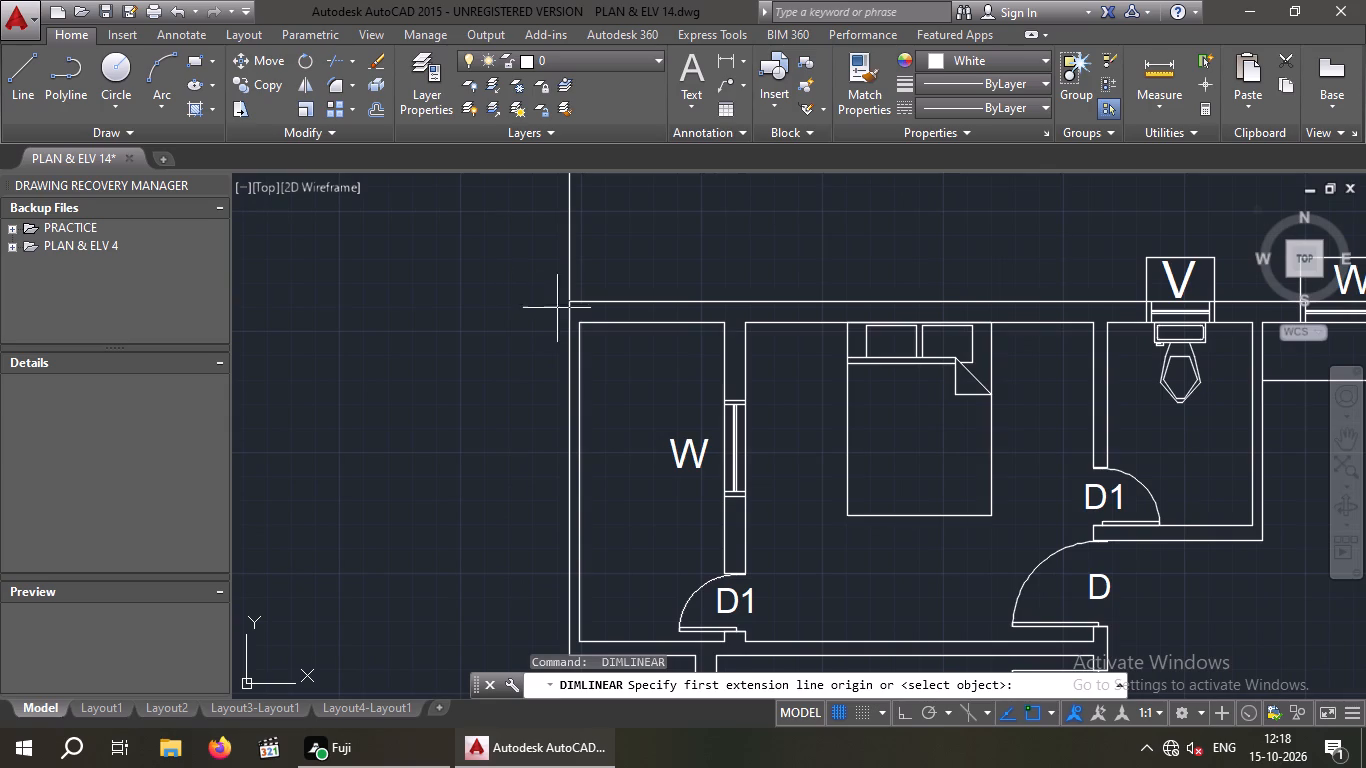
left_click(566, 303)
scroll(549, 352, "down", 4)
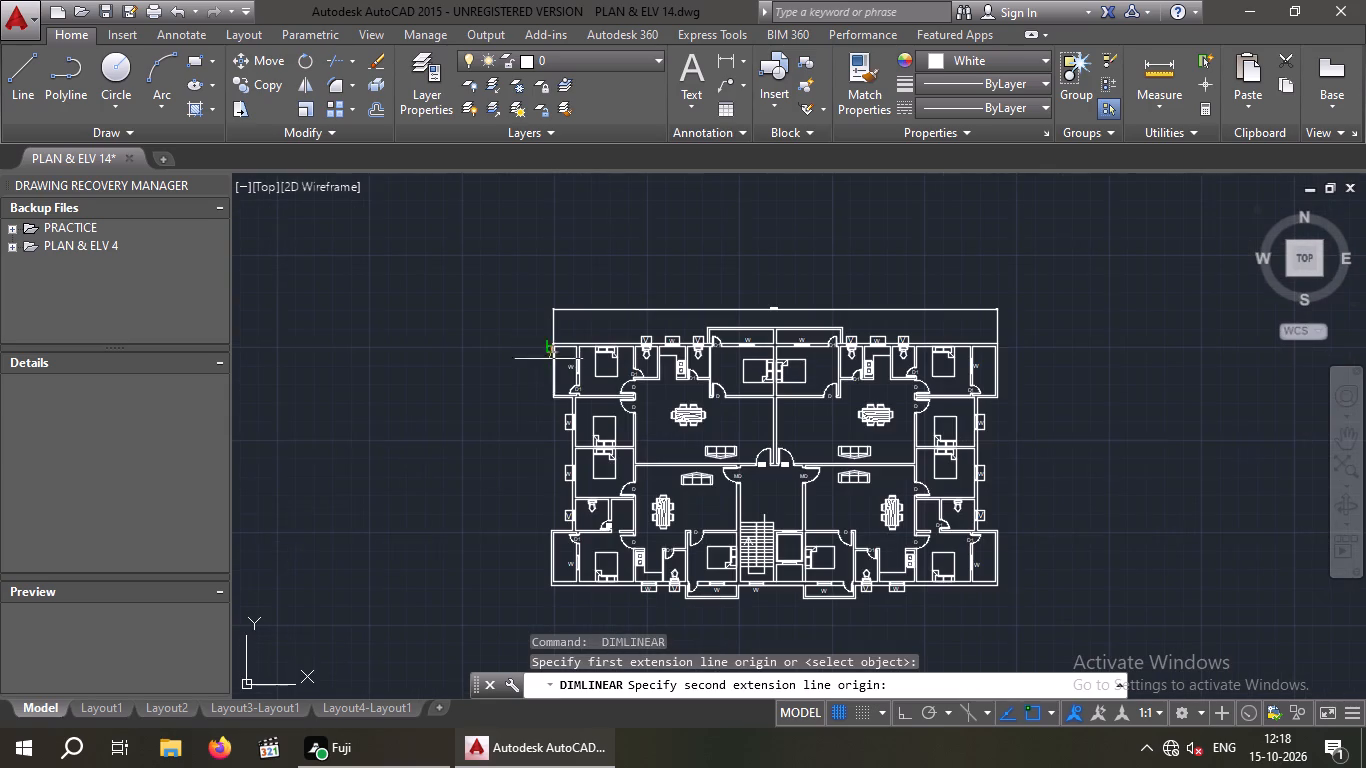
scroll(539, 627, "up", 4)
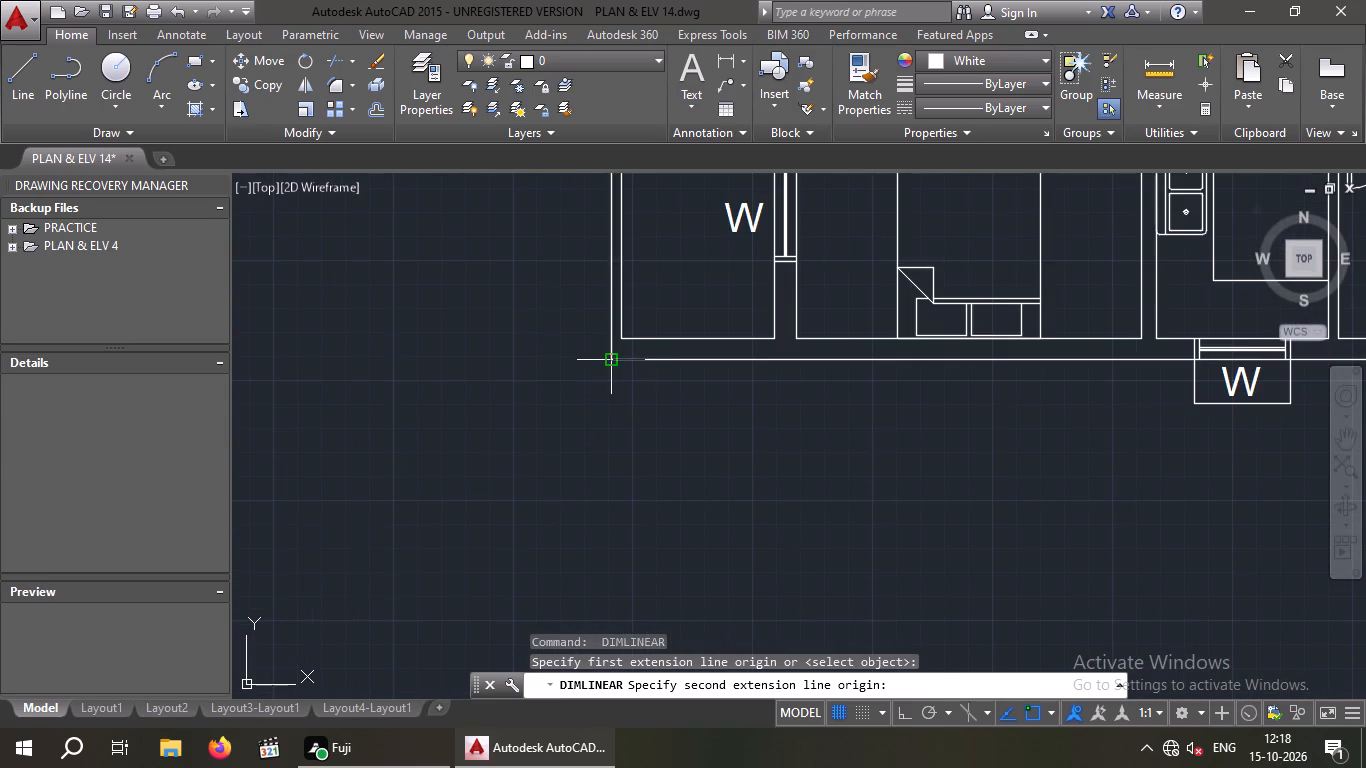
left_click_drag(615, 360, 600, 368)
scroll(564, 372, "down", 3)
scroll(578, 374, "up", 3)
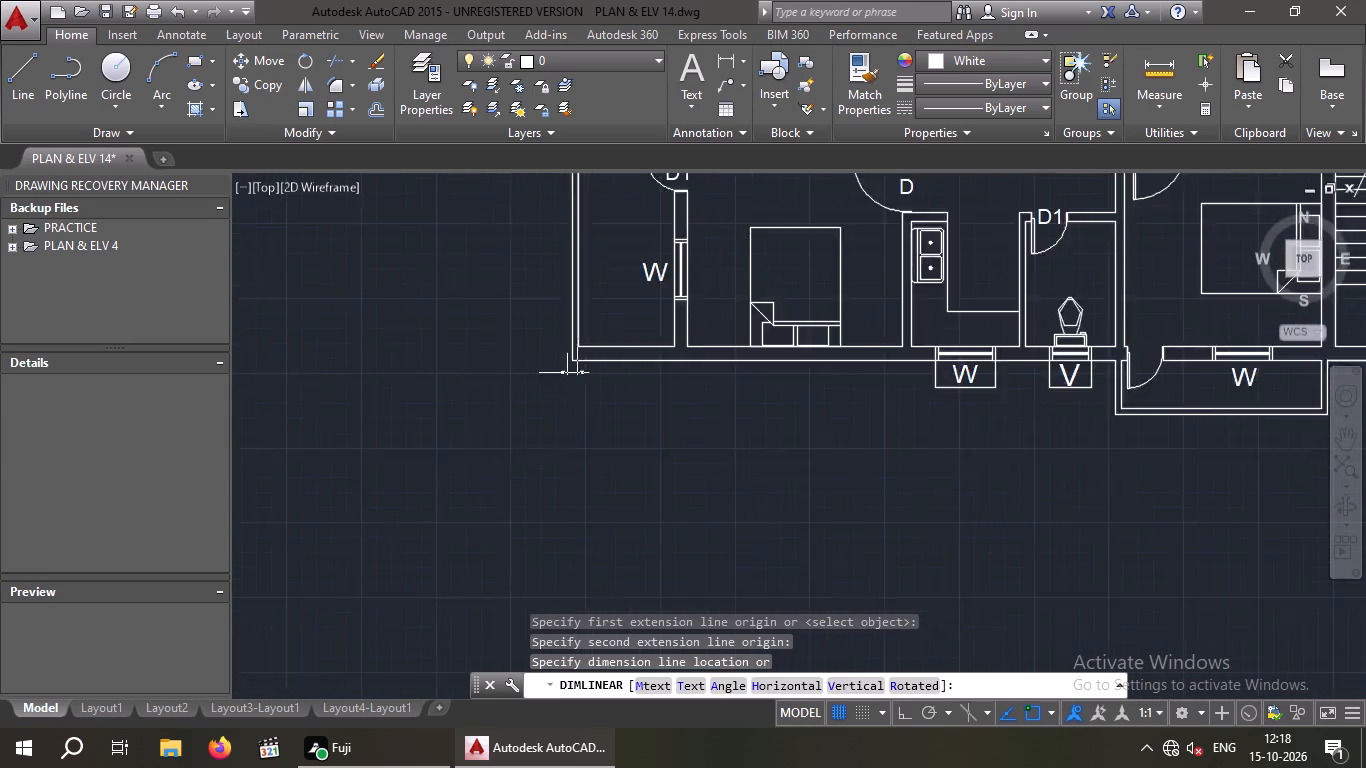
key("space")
Add an ortho-aligned linear dimension for the plan's overall north–south depth, from its northwest outer corner to the south wall, placed beyond the west wall.
middle_click_drag(580, 409, 559, 571)
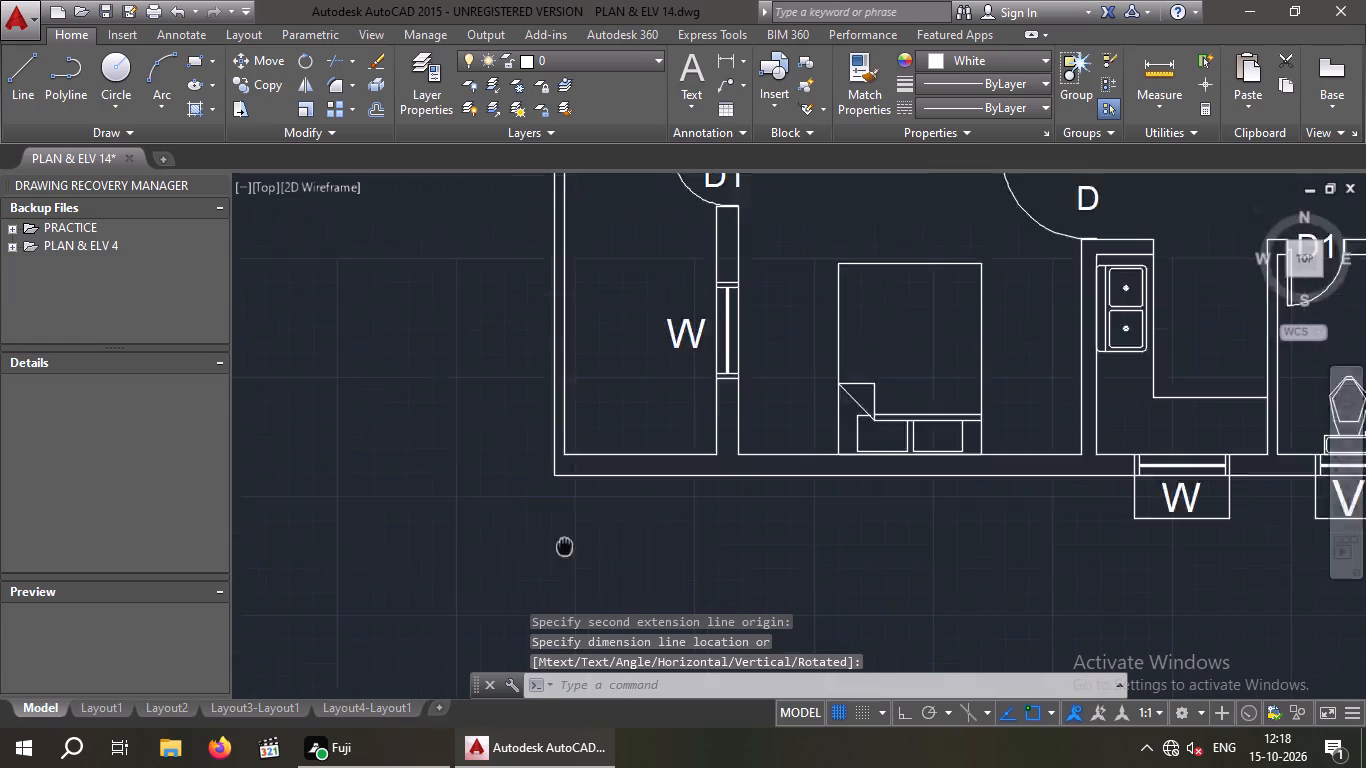
middle_click_drag(559, 571, 551, 609)
scroll(551, 607, "down", 2)
scroll(542, 411, "down", 1)
scroll(538, 312, "down", 1)
middle_click_drag(538, 319, 541, 392)
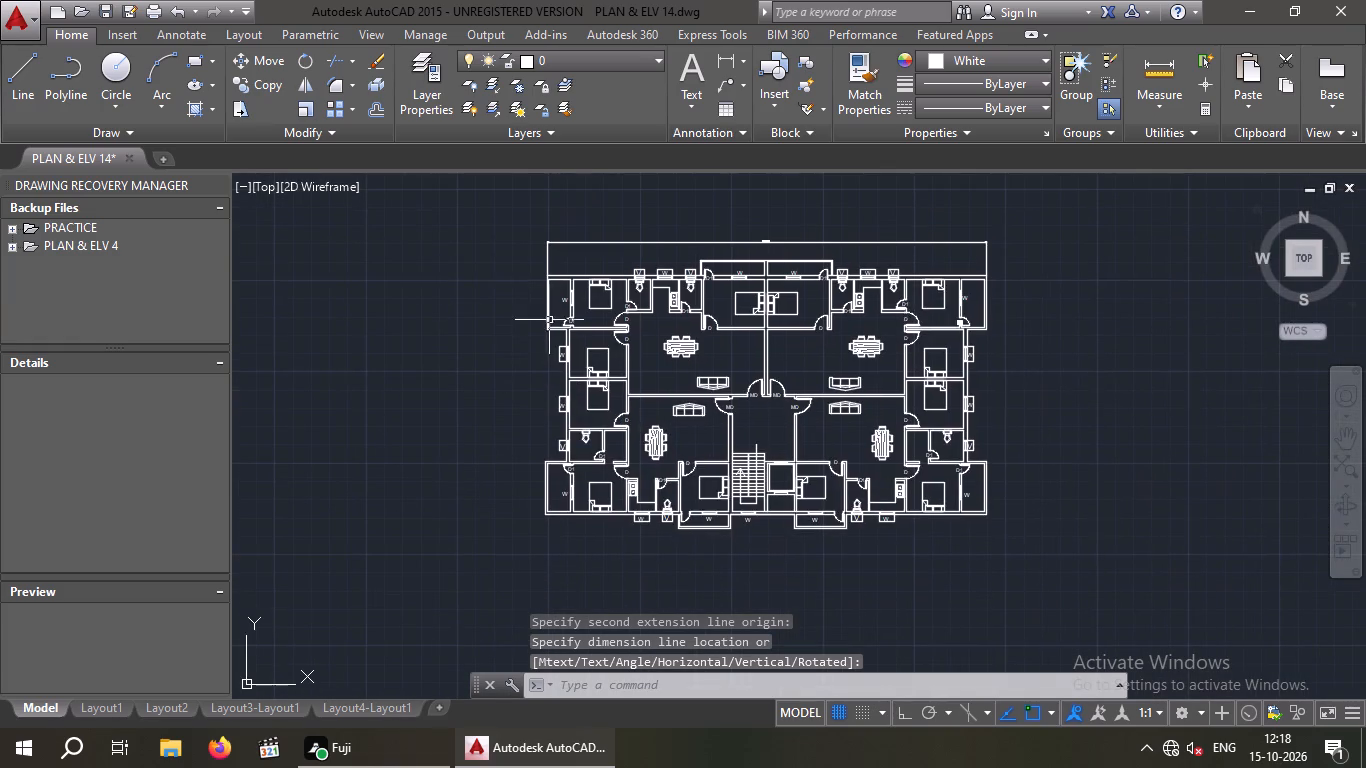
scroll(543, 308, "up", 3)
scroll(543, 308, "down", 2)
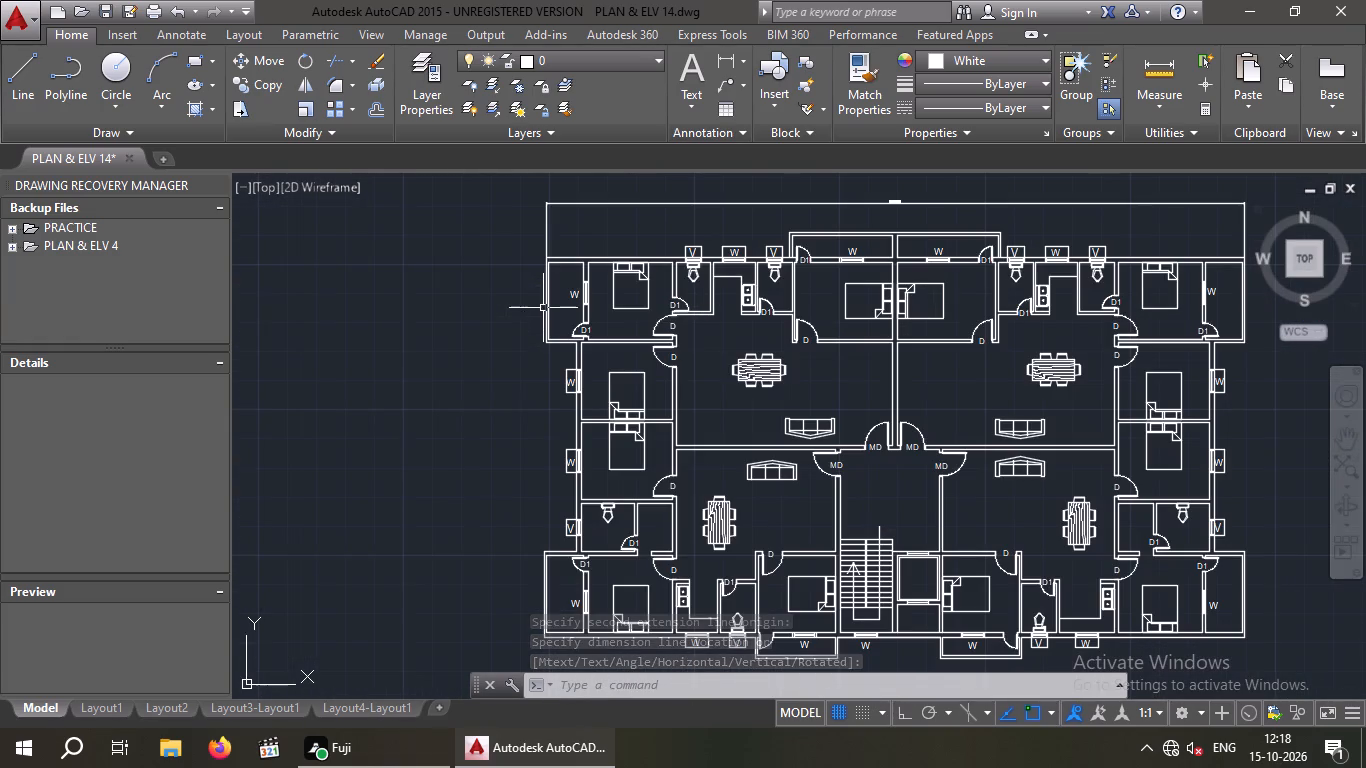
scroll(537, 274, "up", 2)
key("space")
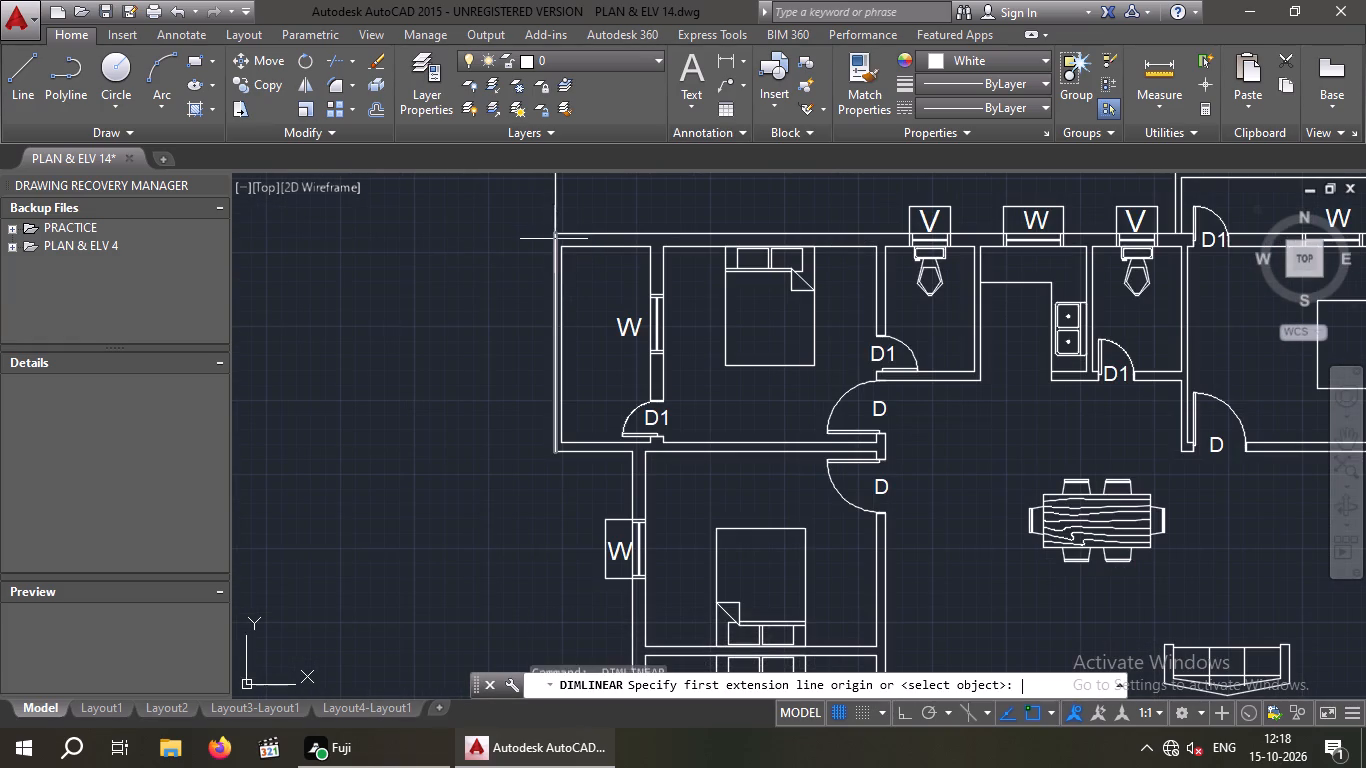
left_click(554, 234)
scroll(536, 418, "down", 3)
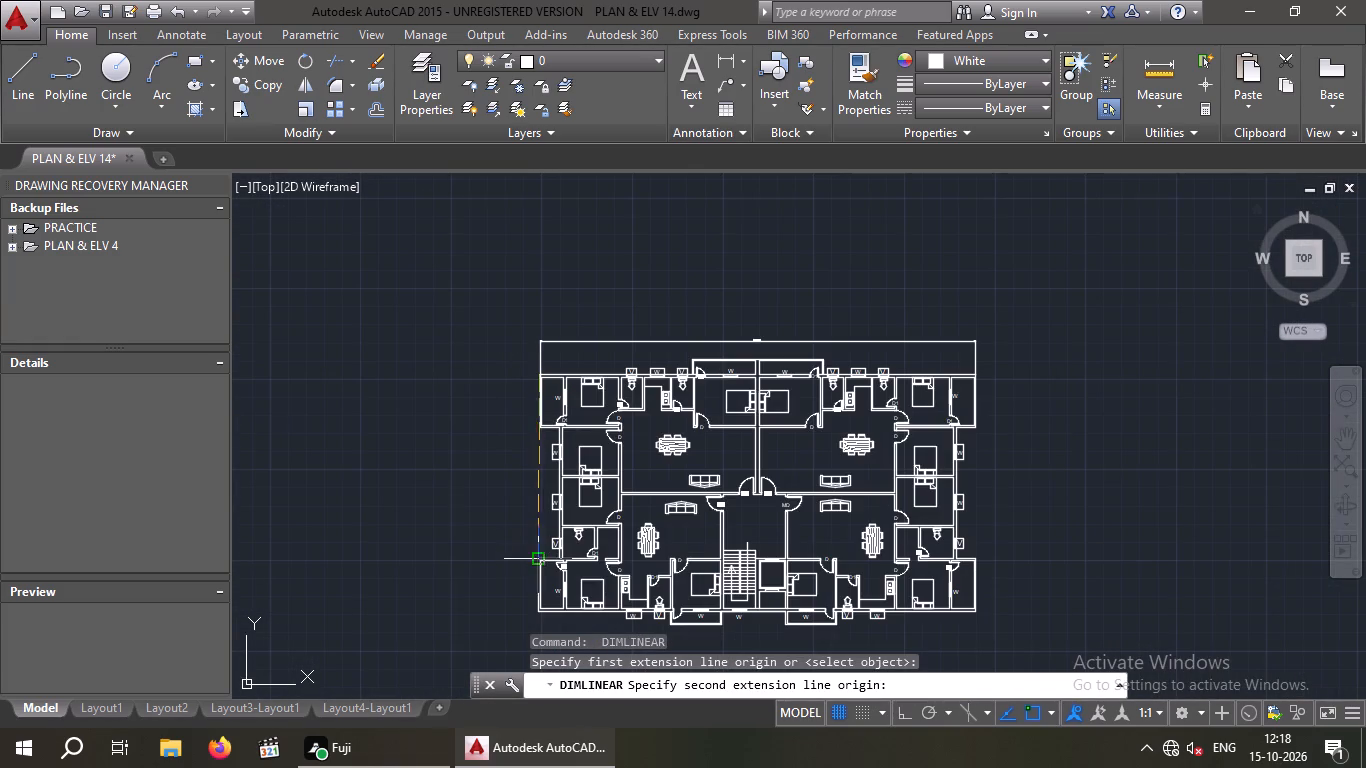
left_click(899, 713)
scroll(551, 581, "up", 2)
middle_click_drag(504, 456, 541, 287)
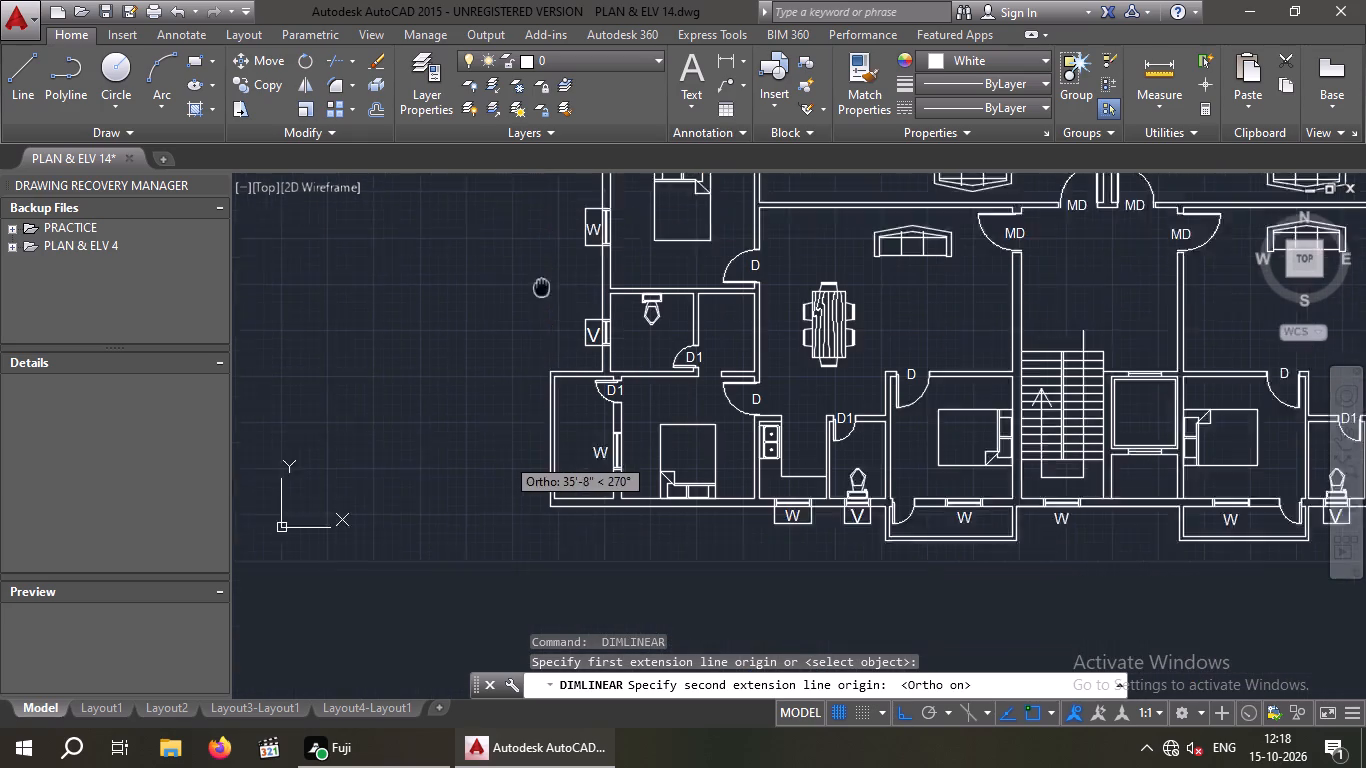
middle_click_drag(541, 287, 554, 221)
scroll(564, 461, "up", 4)
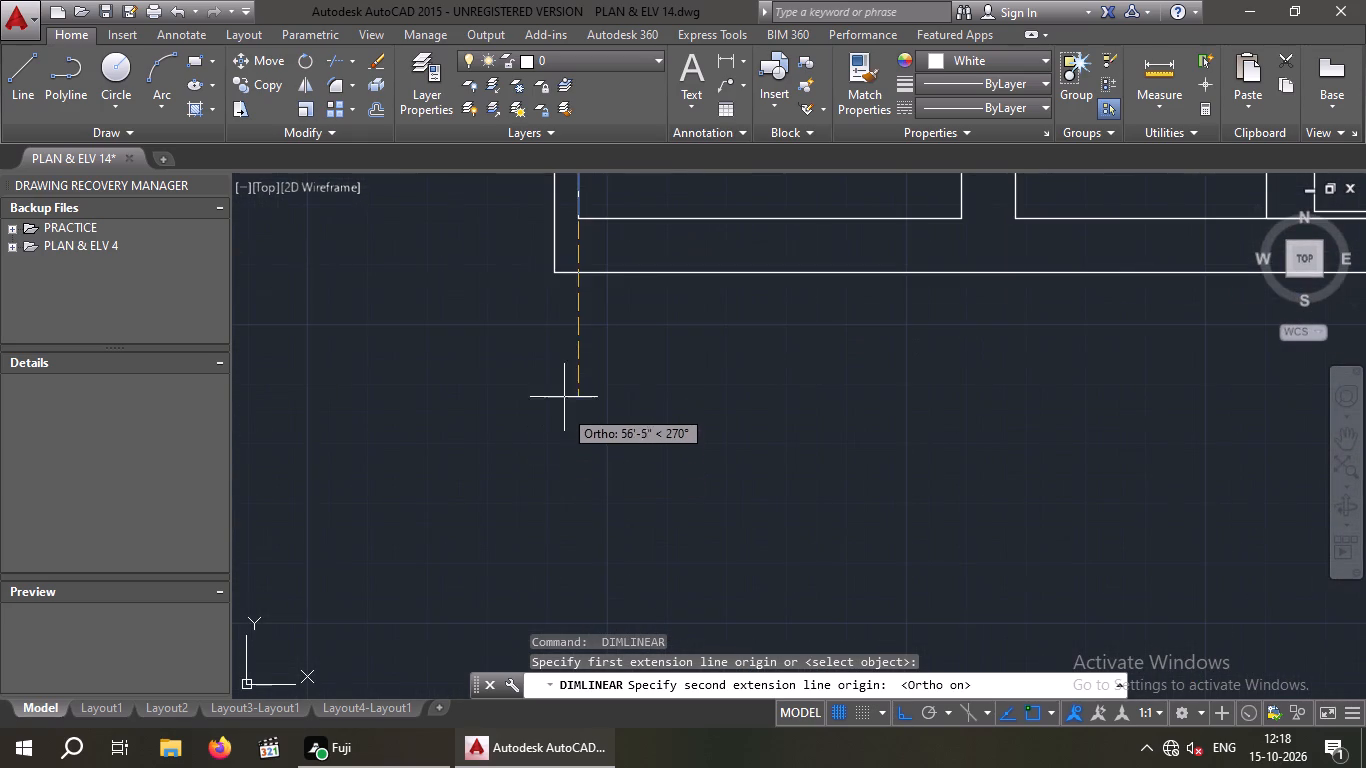
left_click(577, 271)
scroll(570, 297, "down", 3)
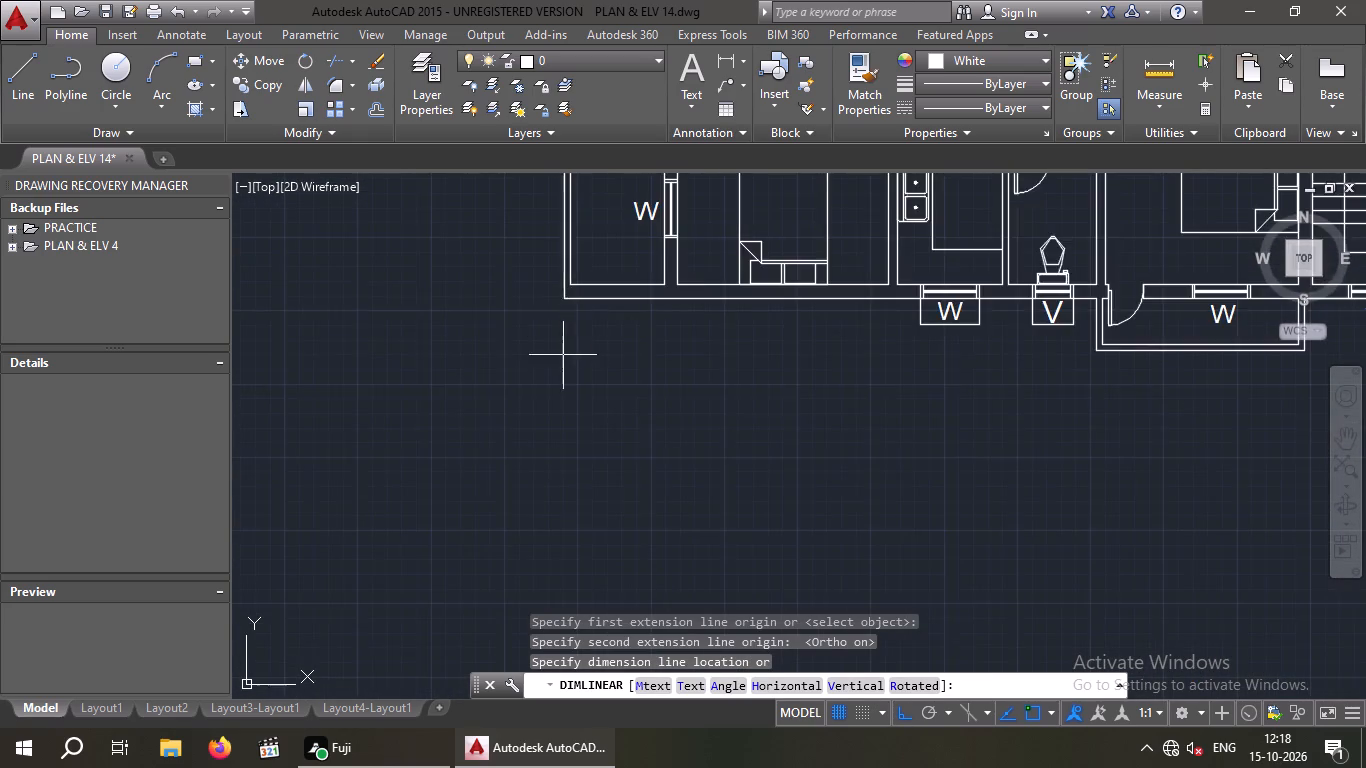
scroll(563, 362, "down", 5)
middle_click_drag(542, 399, 517, 484)
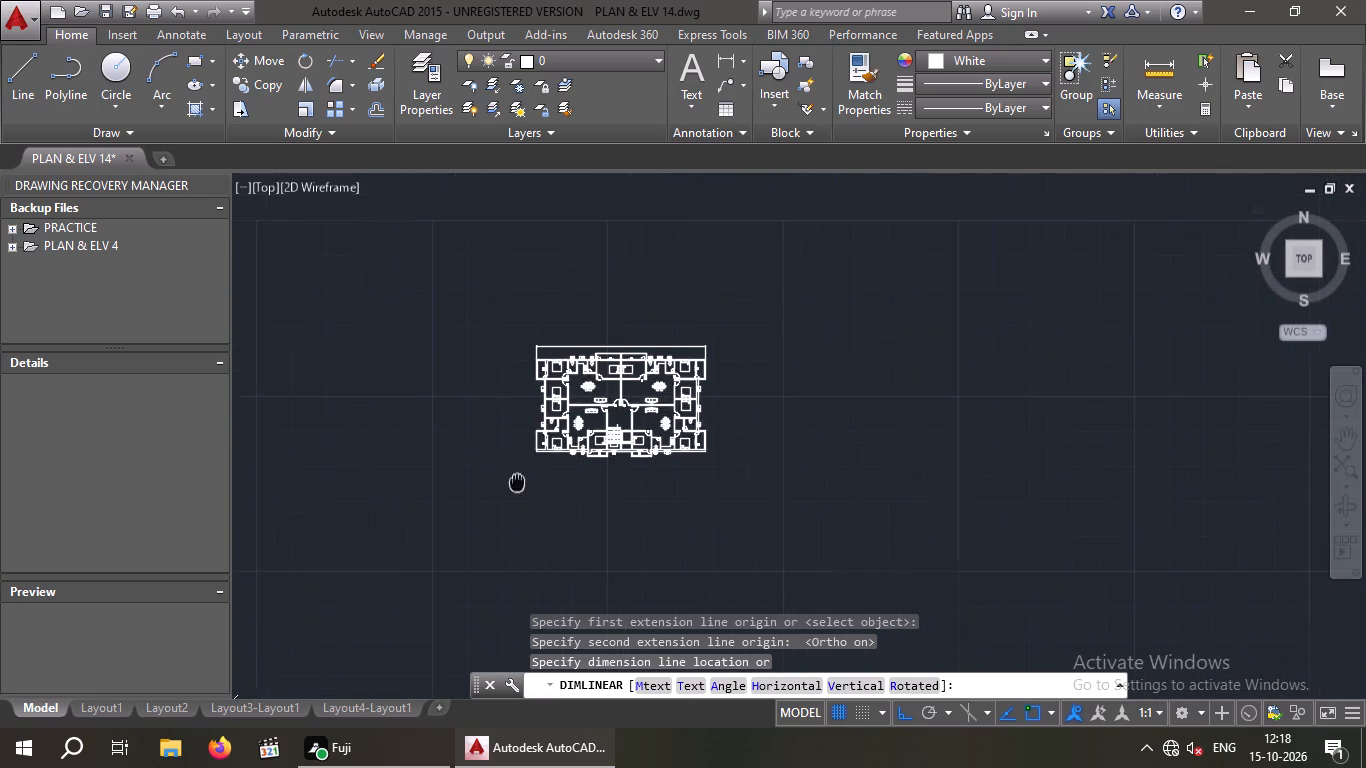
middle_click_drag(517, 484, 511, 494)
scroll(516, 474, "up", 3)
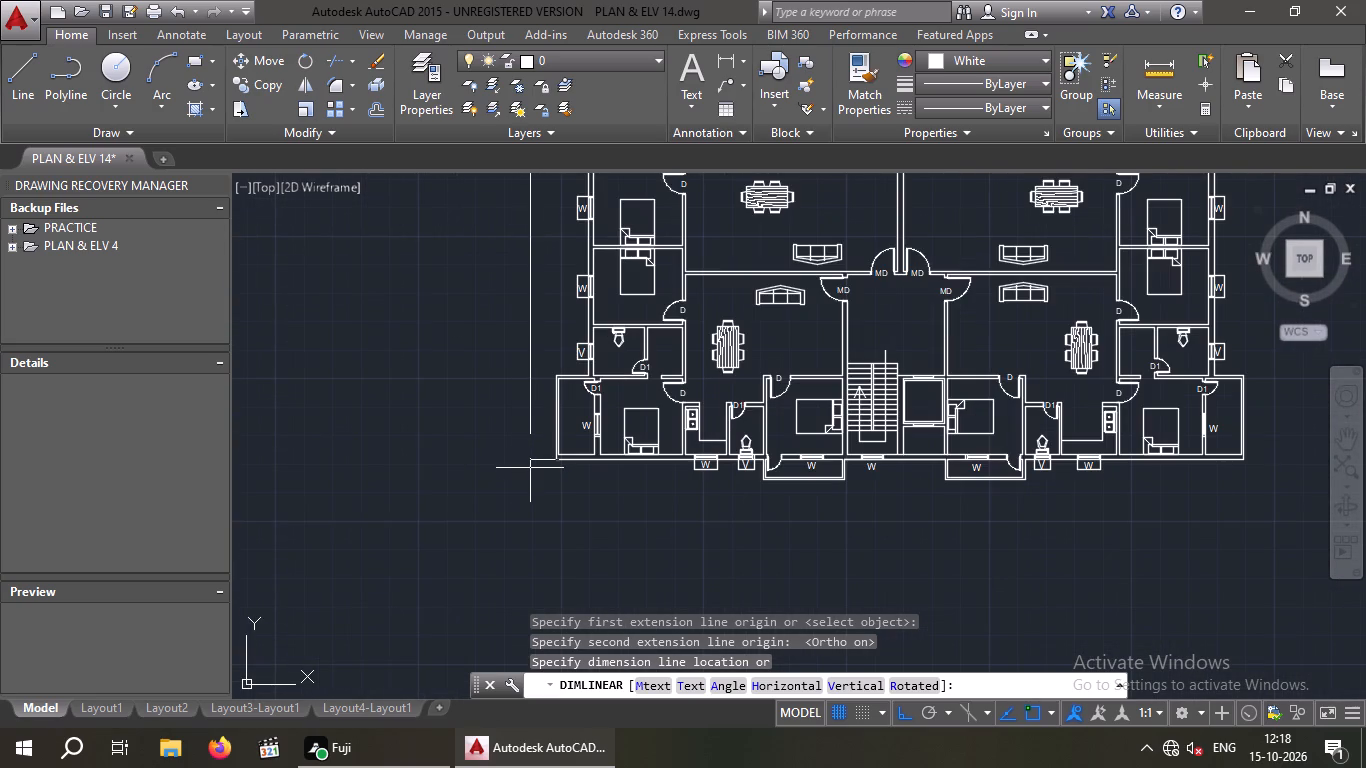
scroll(529, 468, "up", 2)
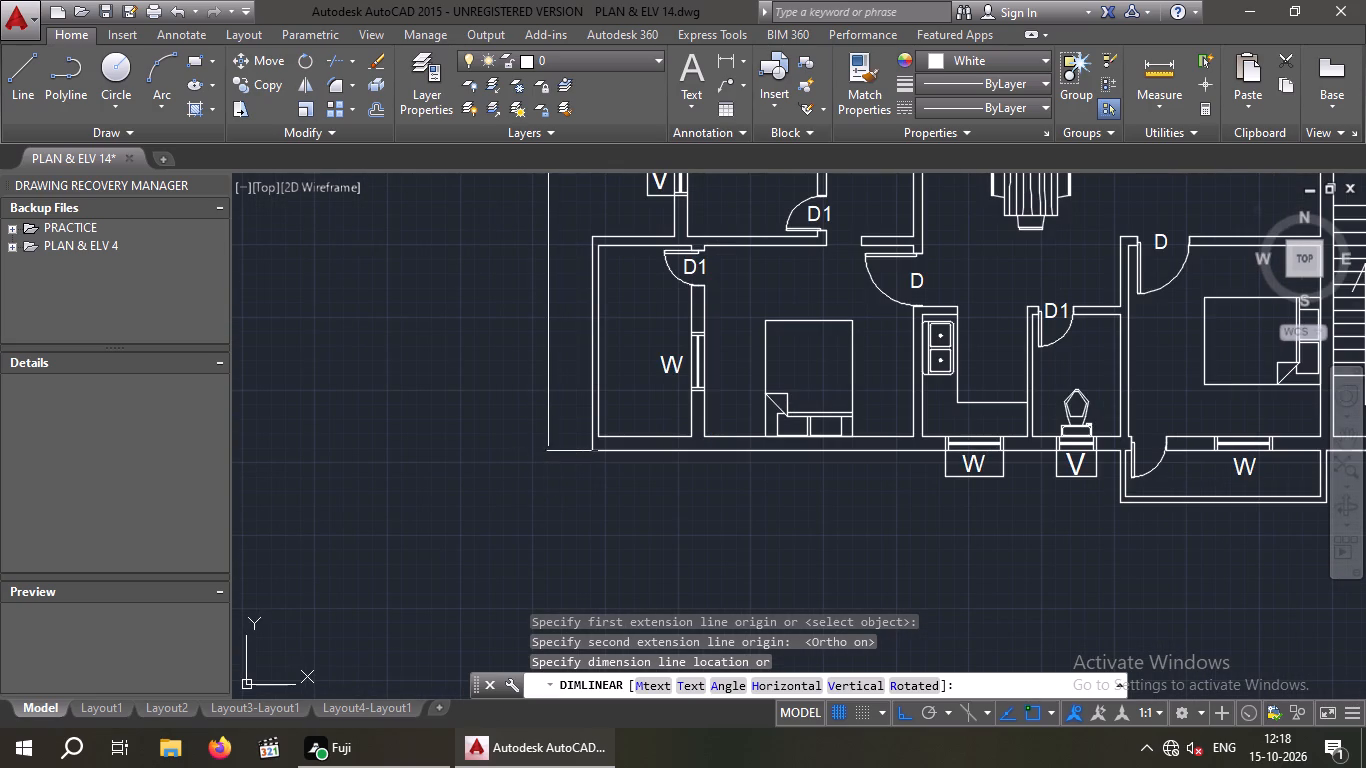
middle_click_drag(556, 477, 546, 601)
scroll(546, 601, "down", 1)
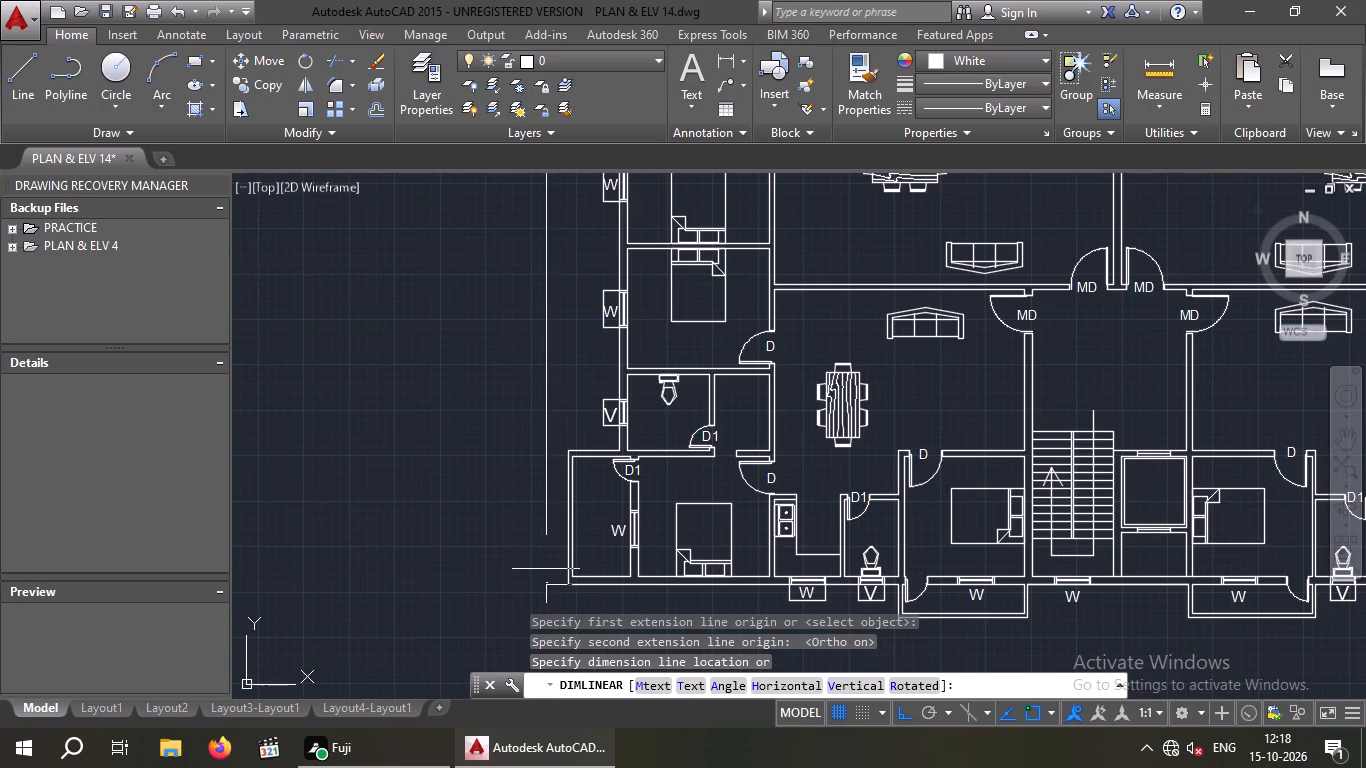
left_click(550, 566)
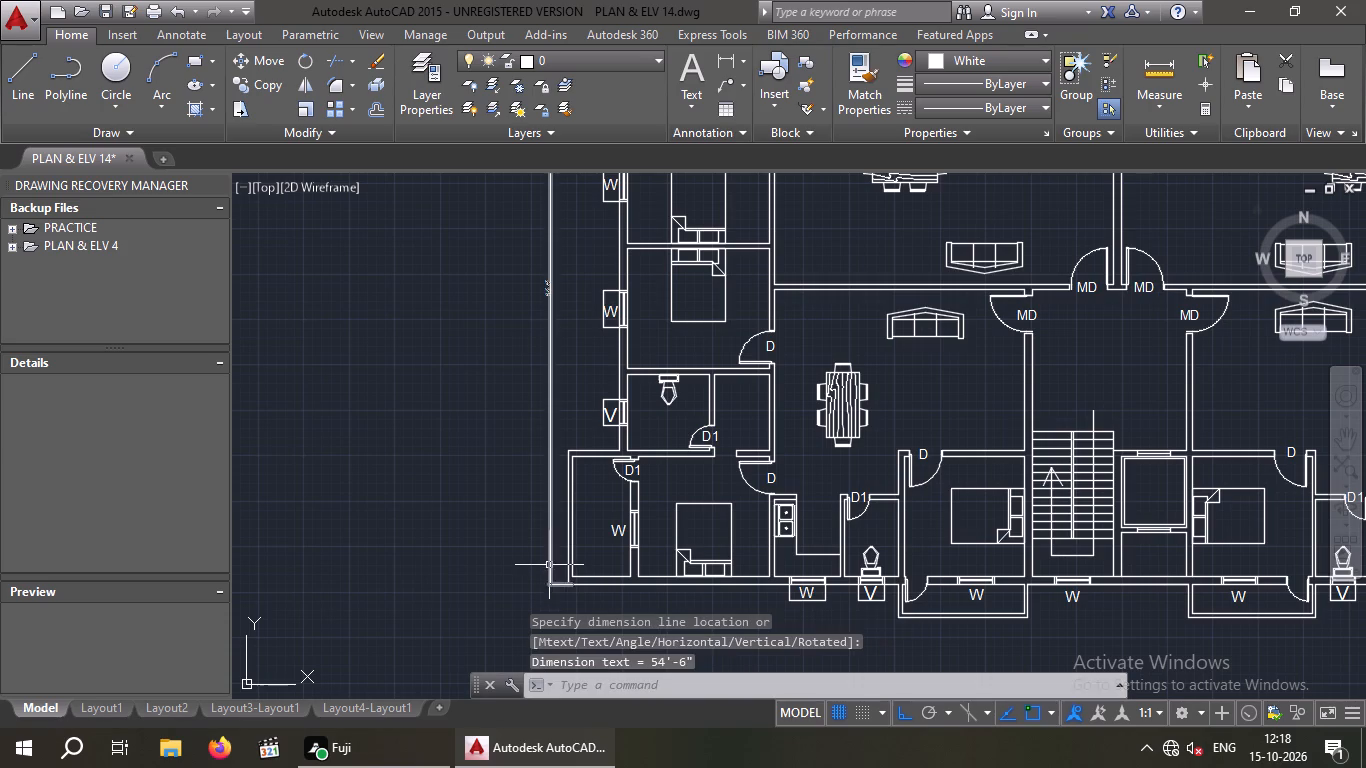
scroll(551, 548, "down", 2)
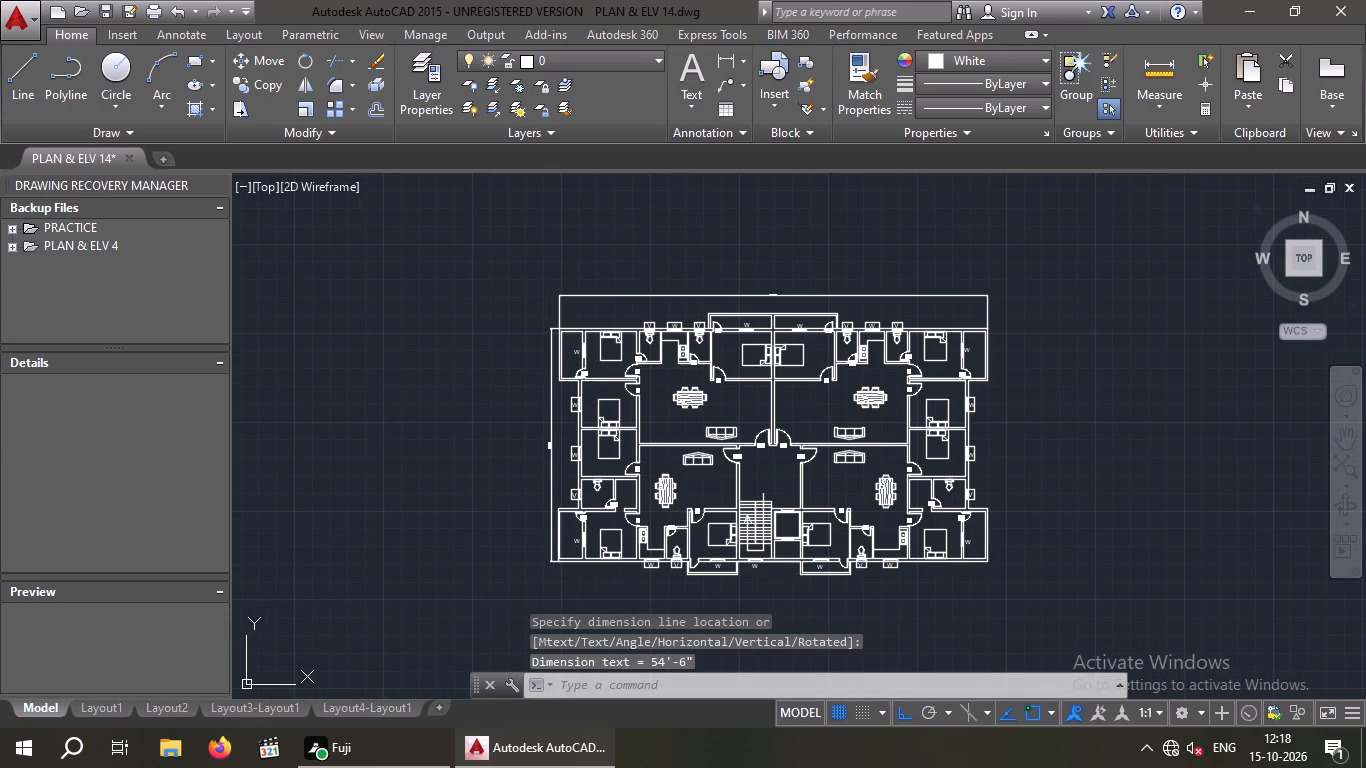
key("Escape")
key("Escape")
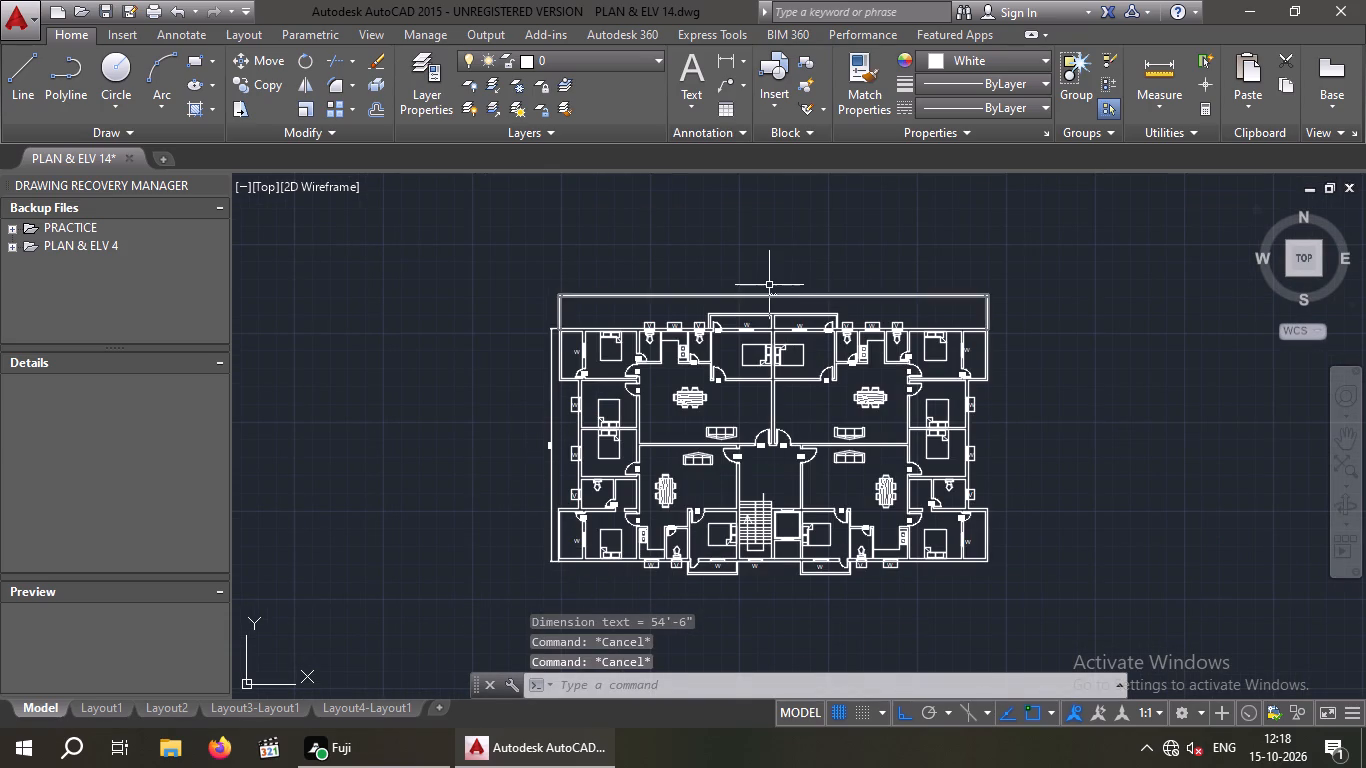
Set the text height of the overall width dimension north of the plan to 16".
scroll(769, 285, "up", 6)
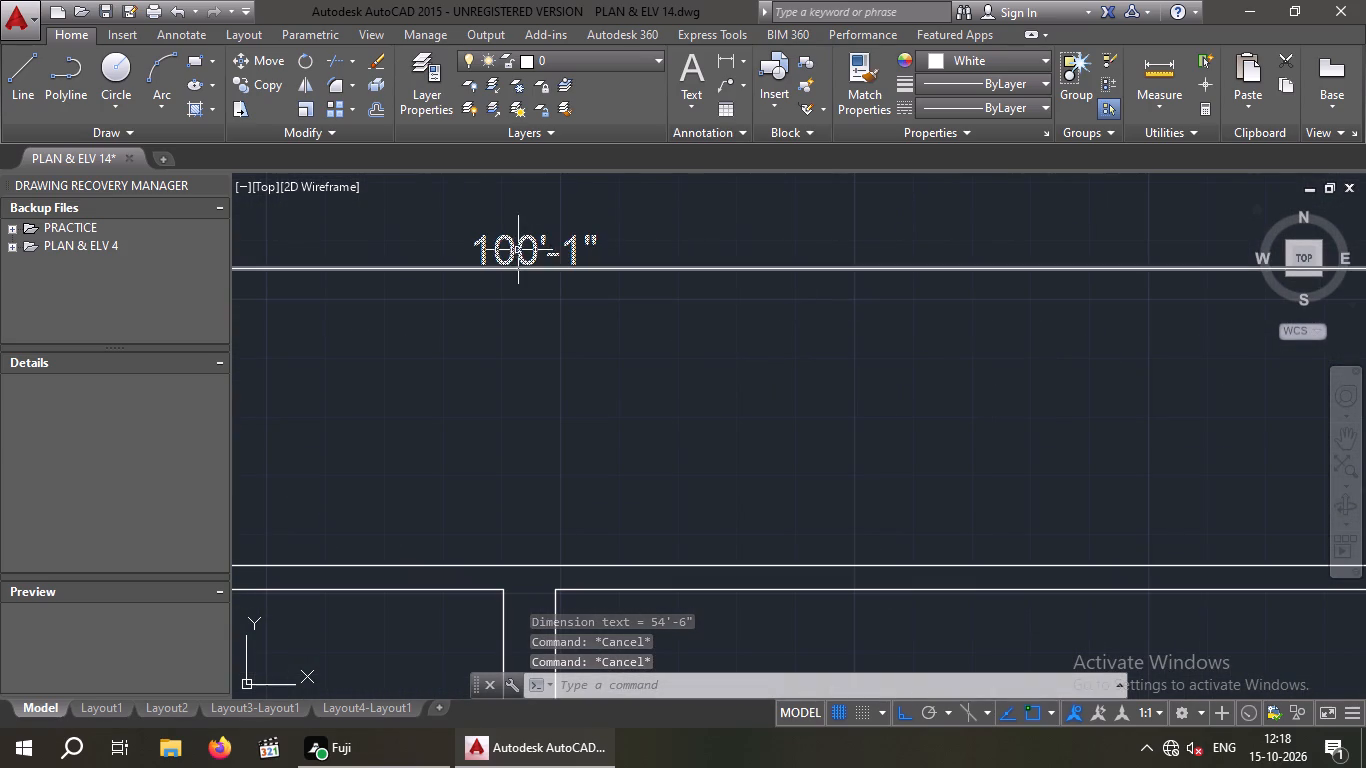
double_click(512, 251)
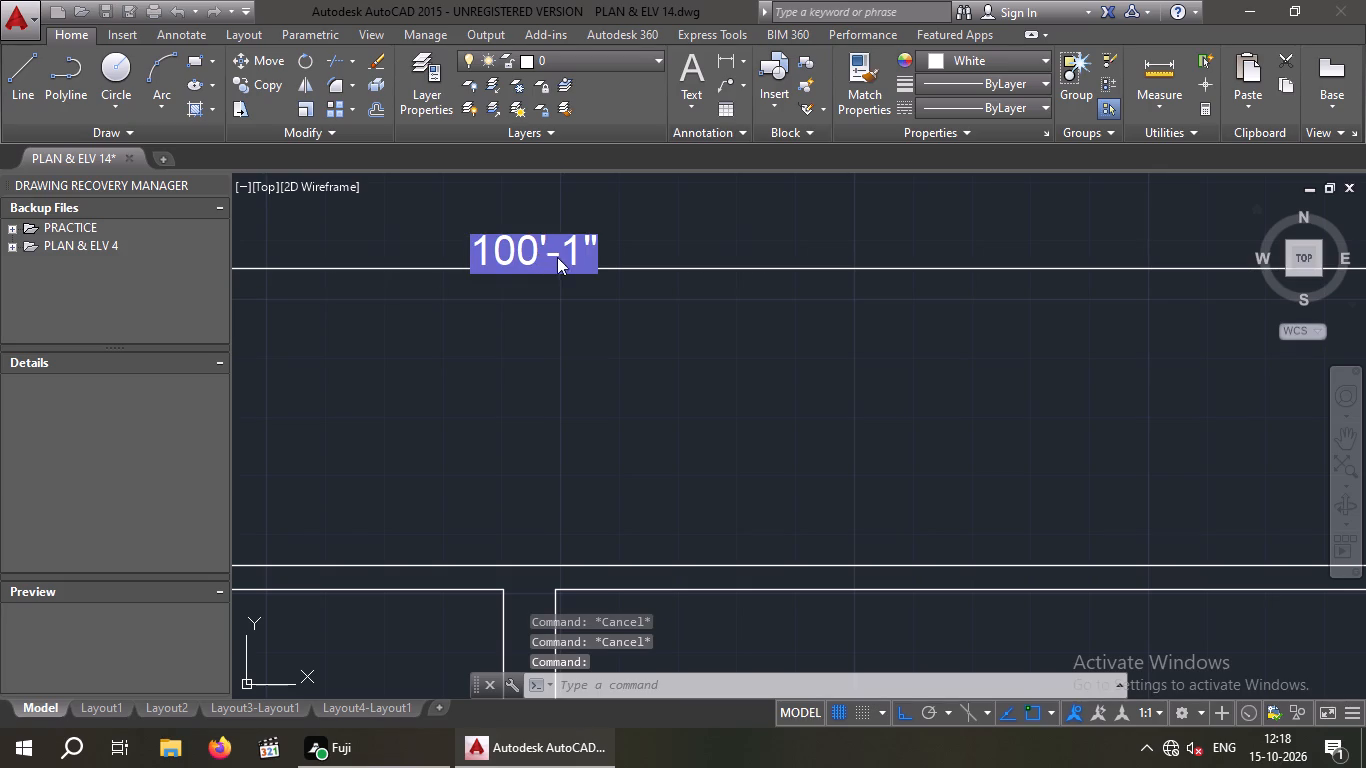
left_click(586, 257)
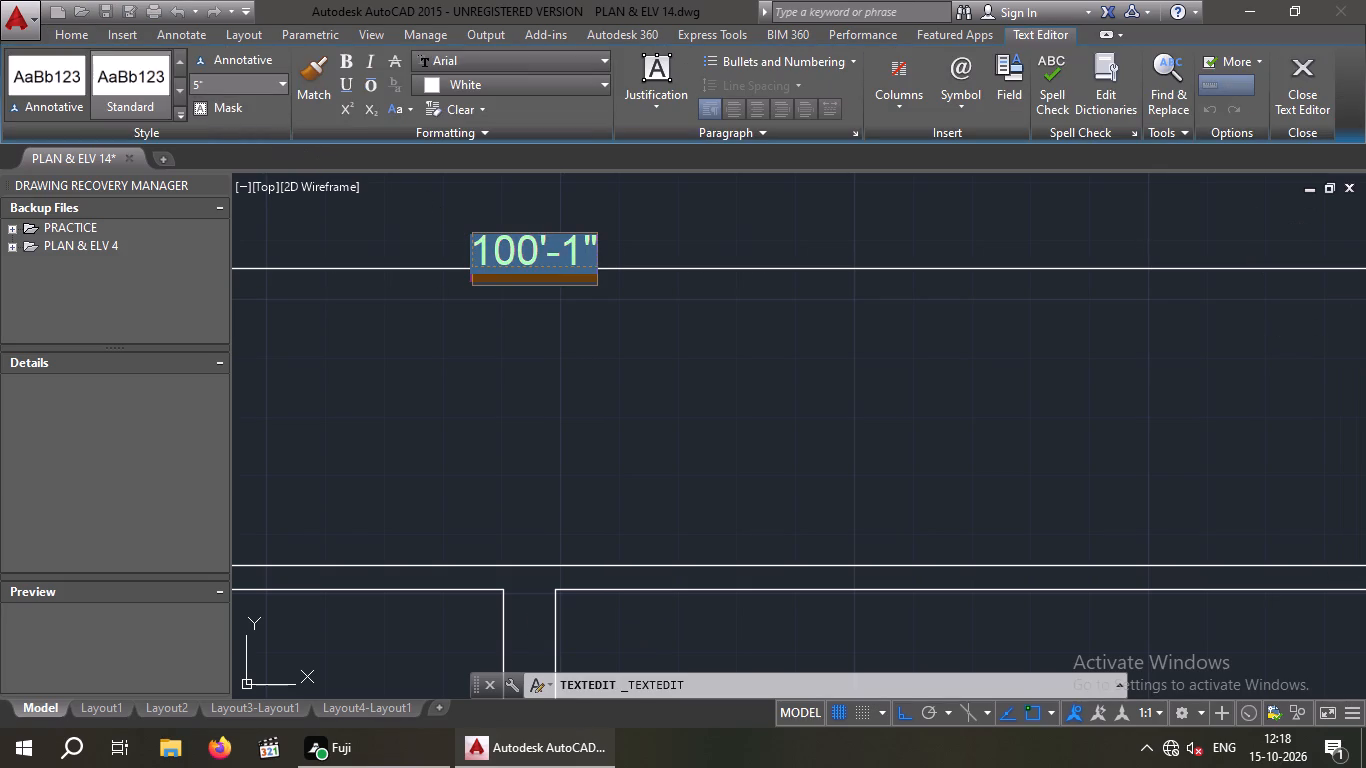
left_click(224, 85)
type("16")
key("shift+quotedbl")
key("Return")
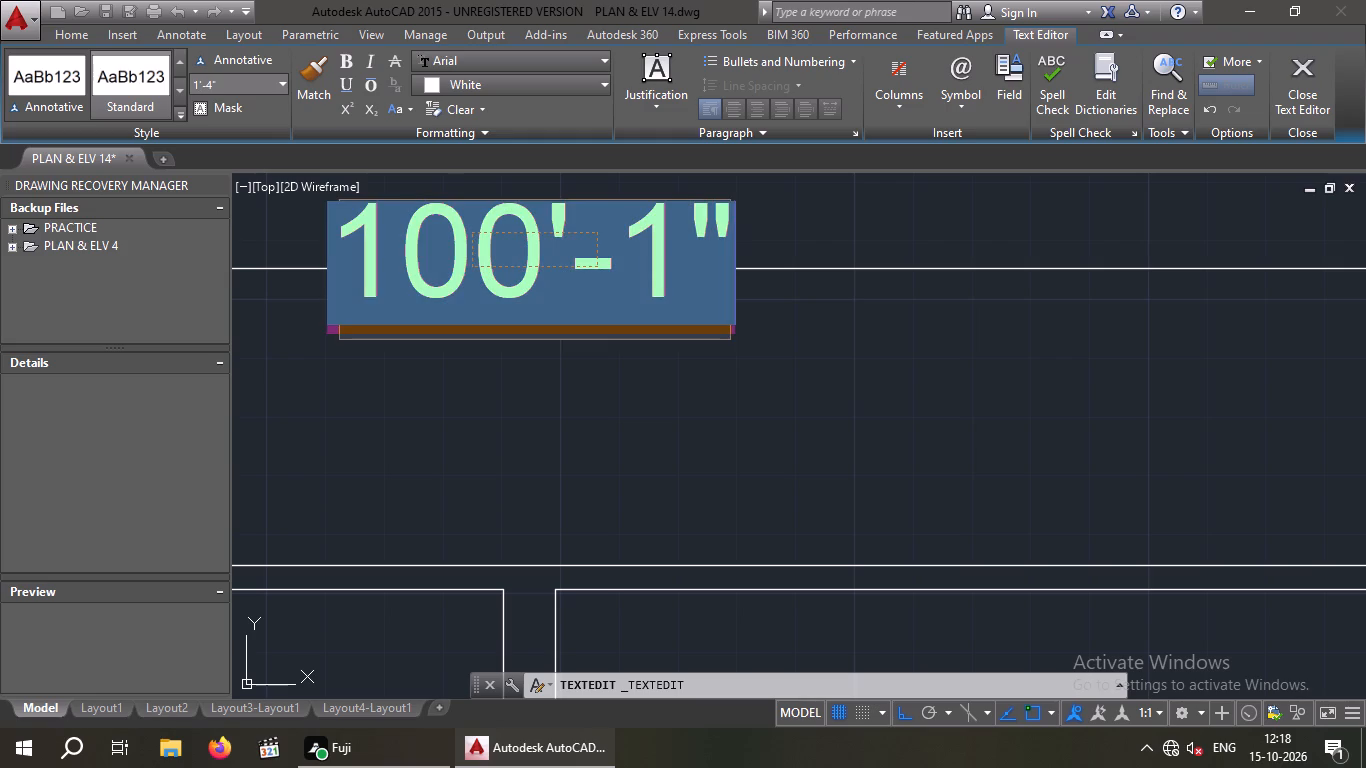
left_click(656, 433)
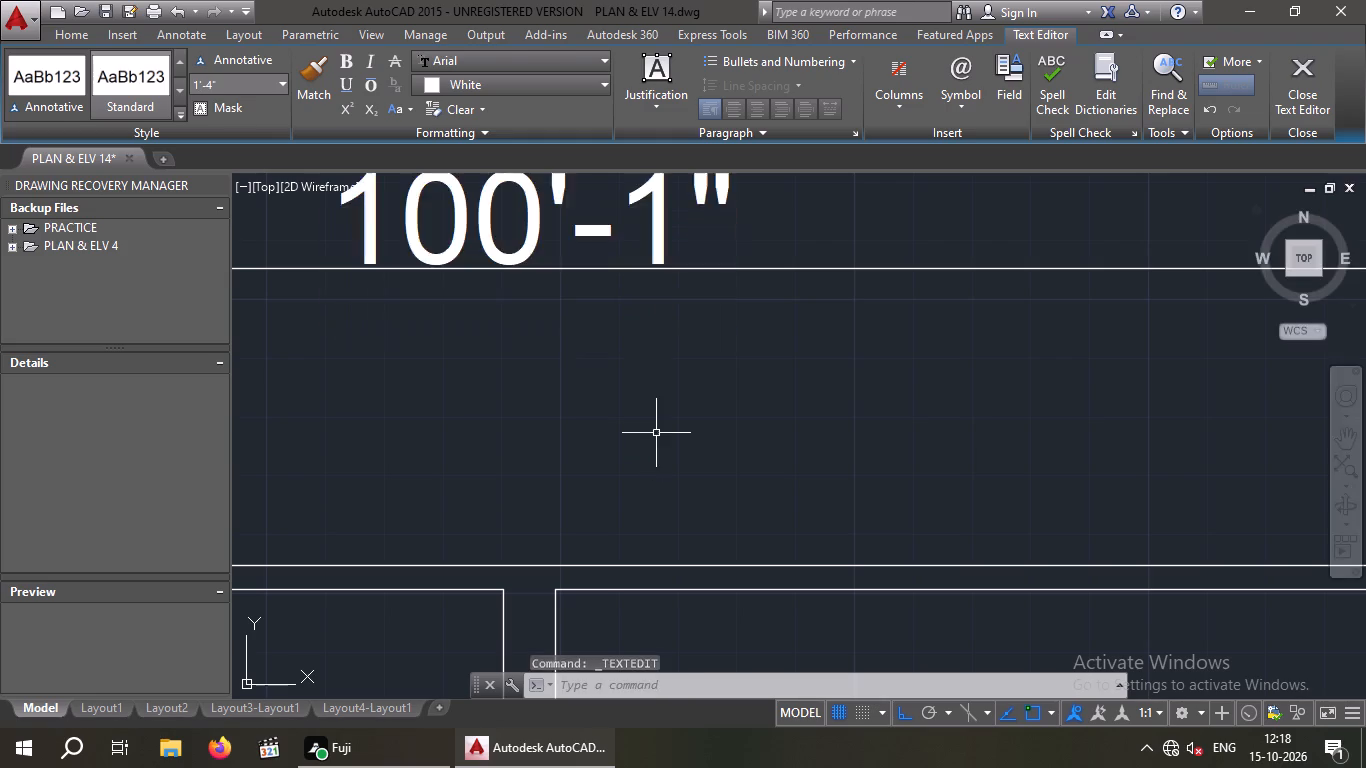
Set the text height of the overall depth dimension along the plan's west side to 16".
scroll(661, 447, "down", 5)
middle_click_drag(683, 495, 715, 287)
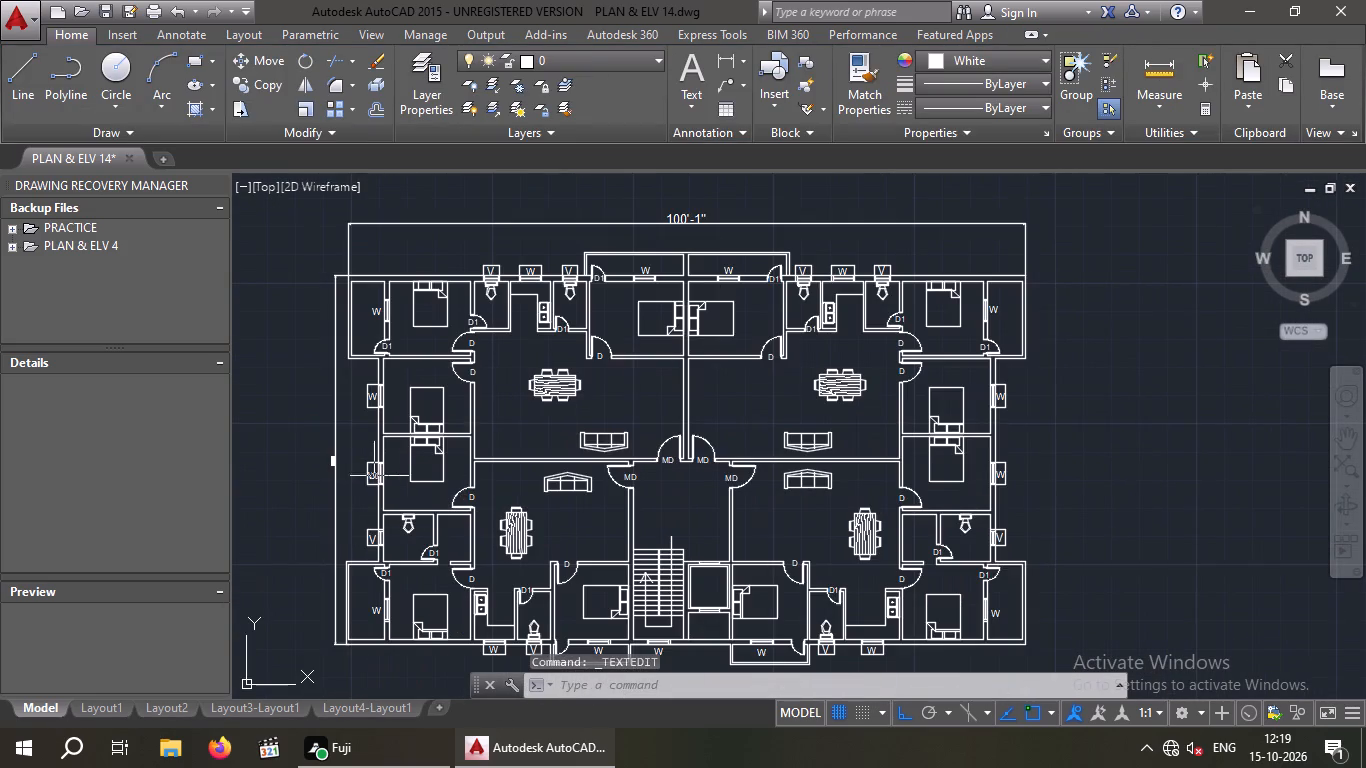
scroll(335, 482, "up", 3)
scroll(303, 391, "up", 2)
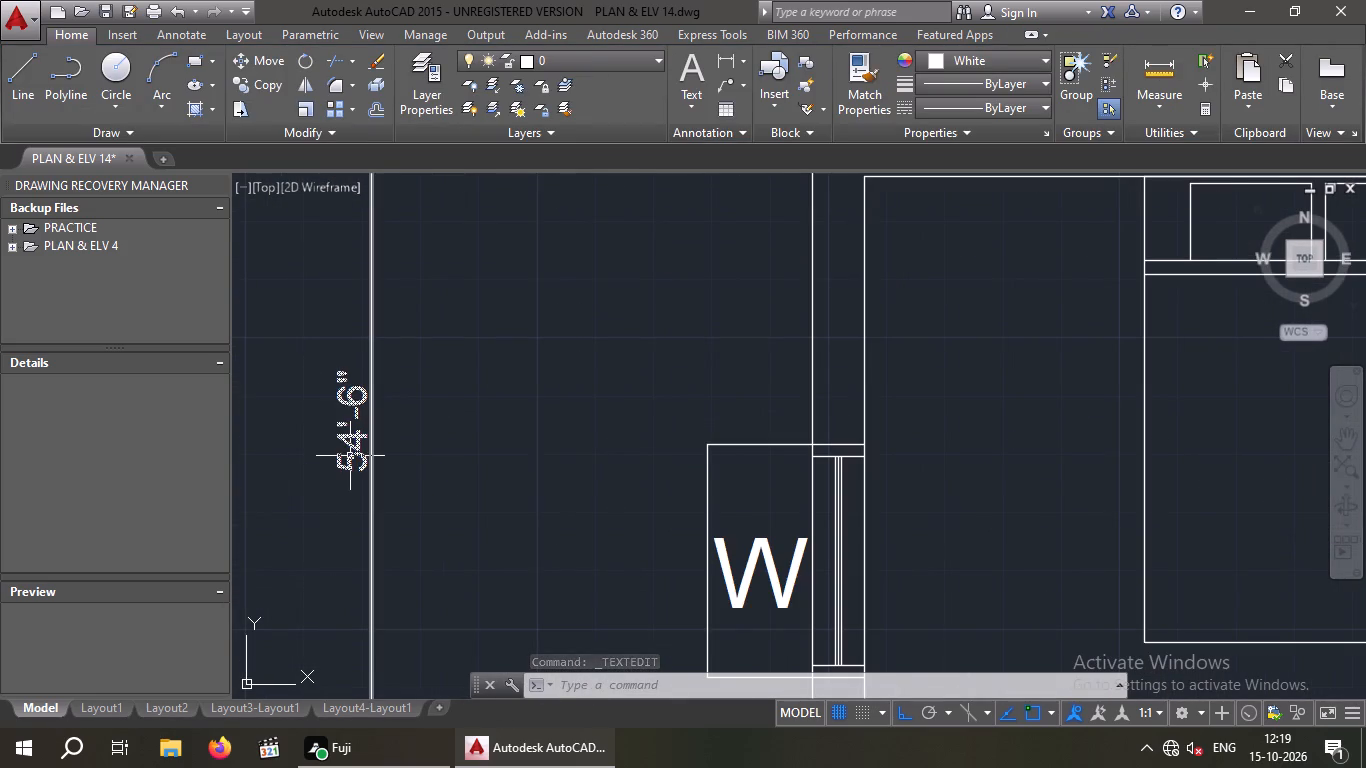
double_click(350, 456)
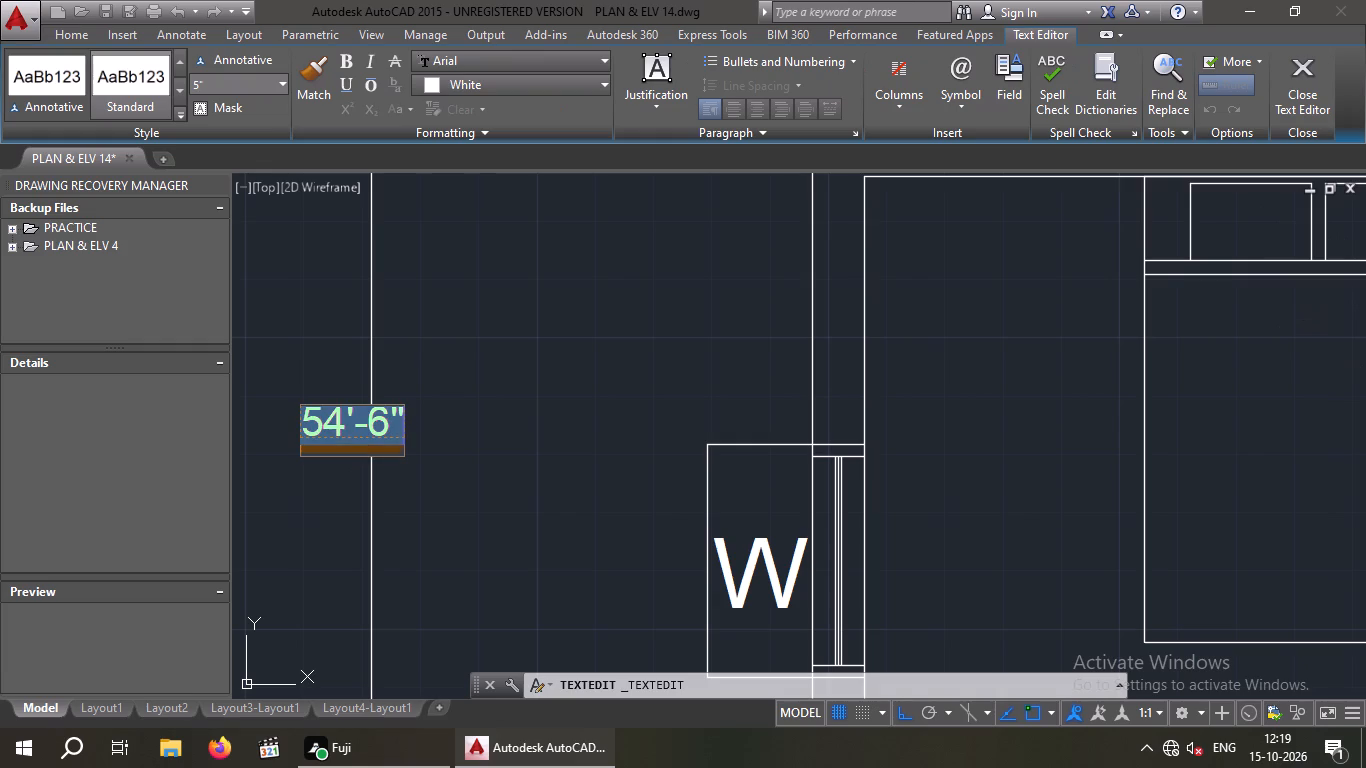
left_click(386, 449)
left_click(214, 90)
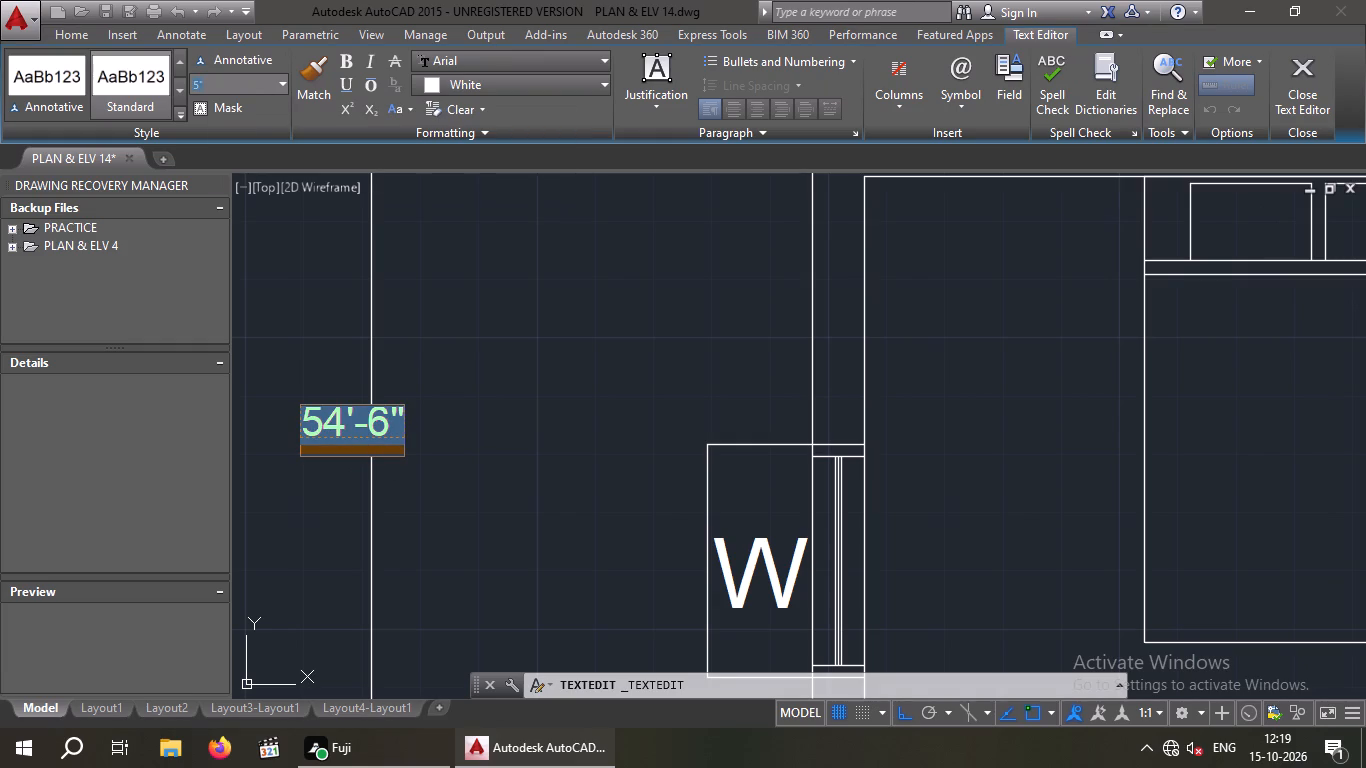
type("16")
key("shift+quotedbl")
key("Return")
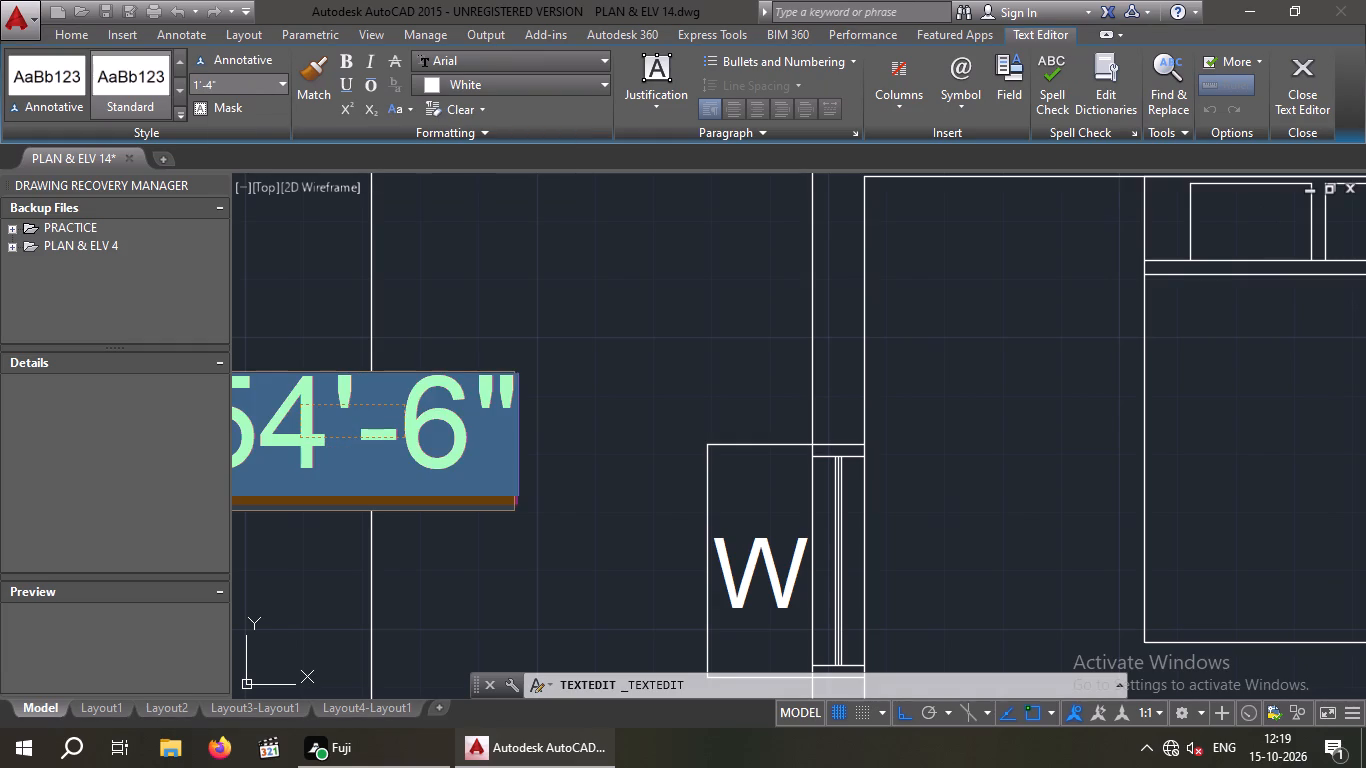
left_click(472, 312)
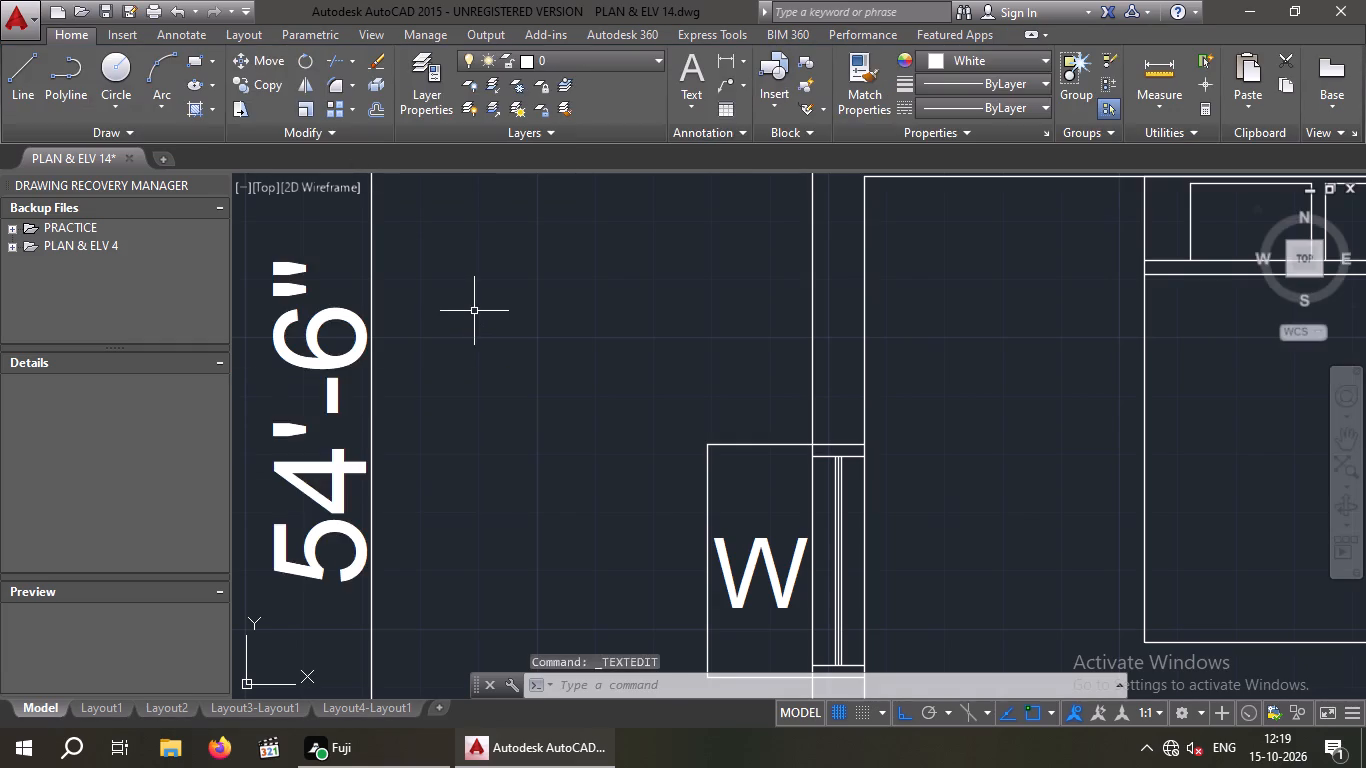
Examine how the overall width and depth dimension texts read against the whole apartment plan.
scroll(474, 311, "down", 6)
middle_click_drag(367, 454, 252, 517)
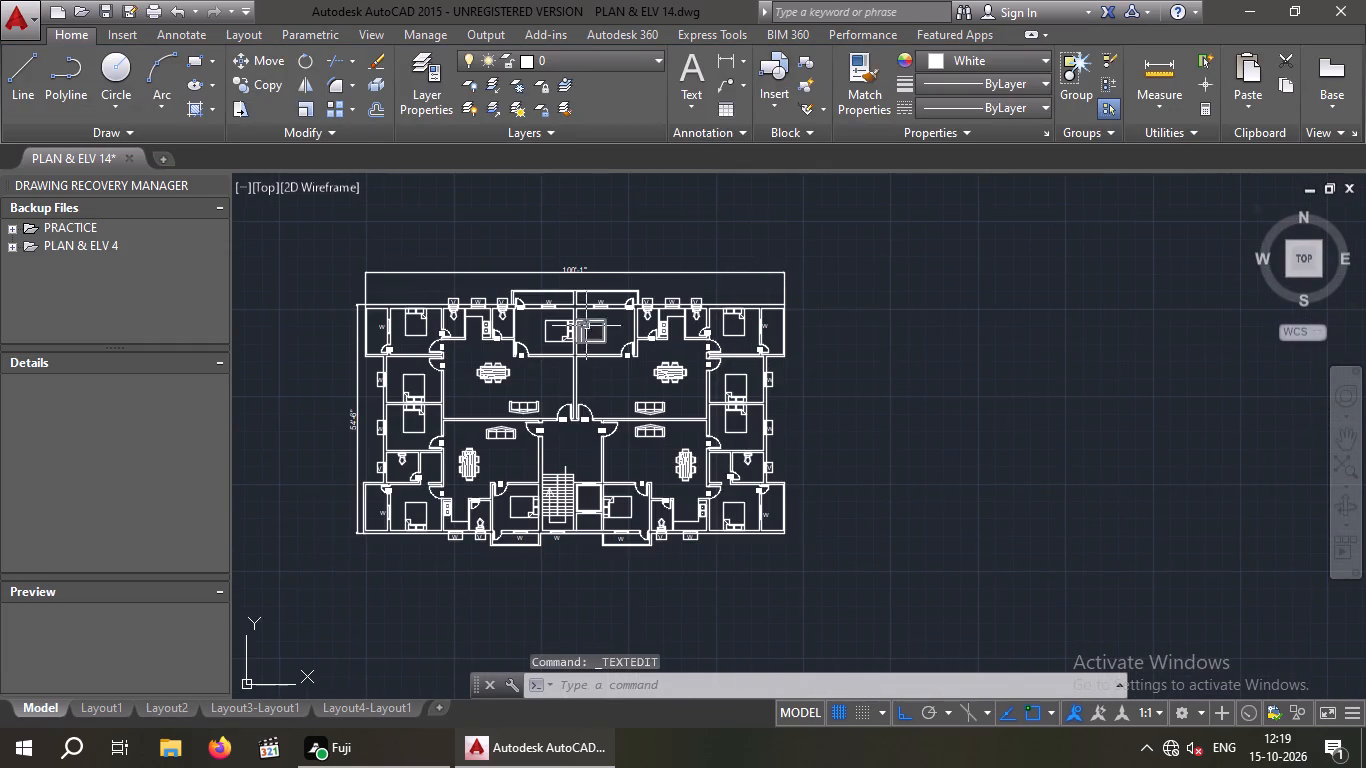
scroll(580, 317, "up", 2)
scroll(620, 345, "down", 1)
middle_click_drag(782, 440, 753, 340)
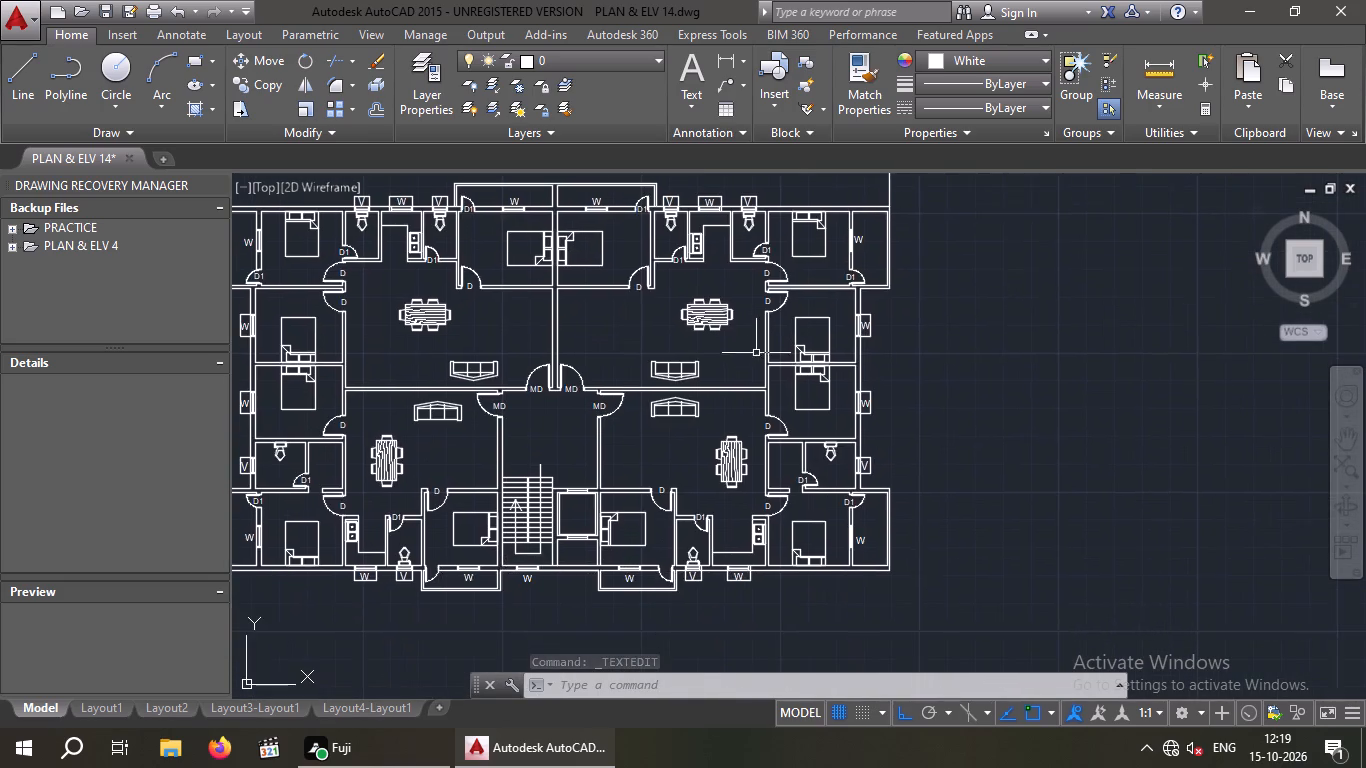
scroll(758, 360, "down", 1)
middle_click_drag(763, 385, 804, 409)
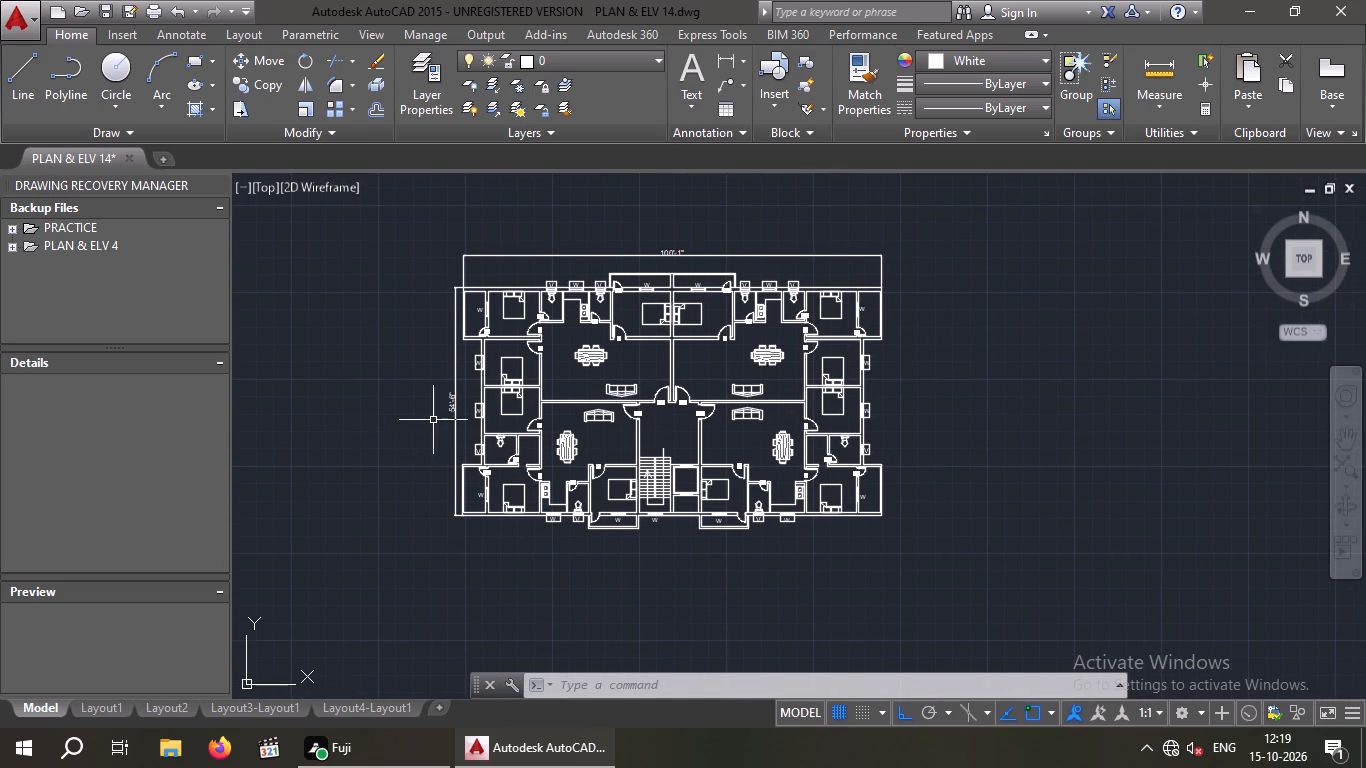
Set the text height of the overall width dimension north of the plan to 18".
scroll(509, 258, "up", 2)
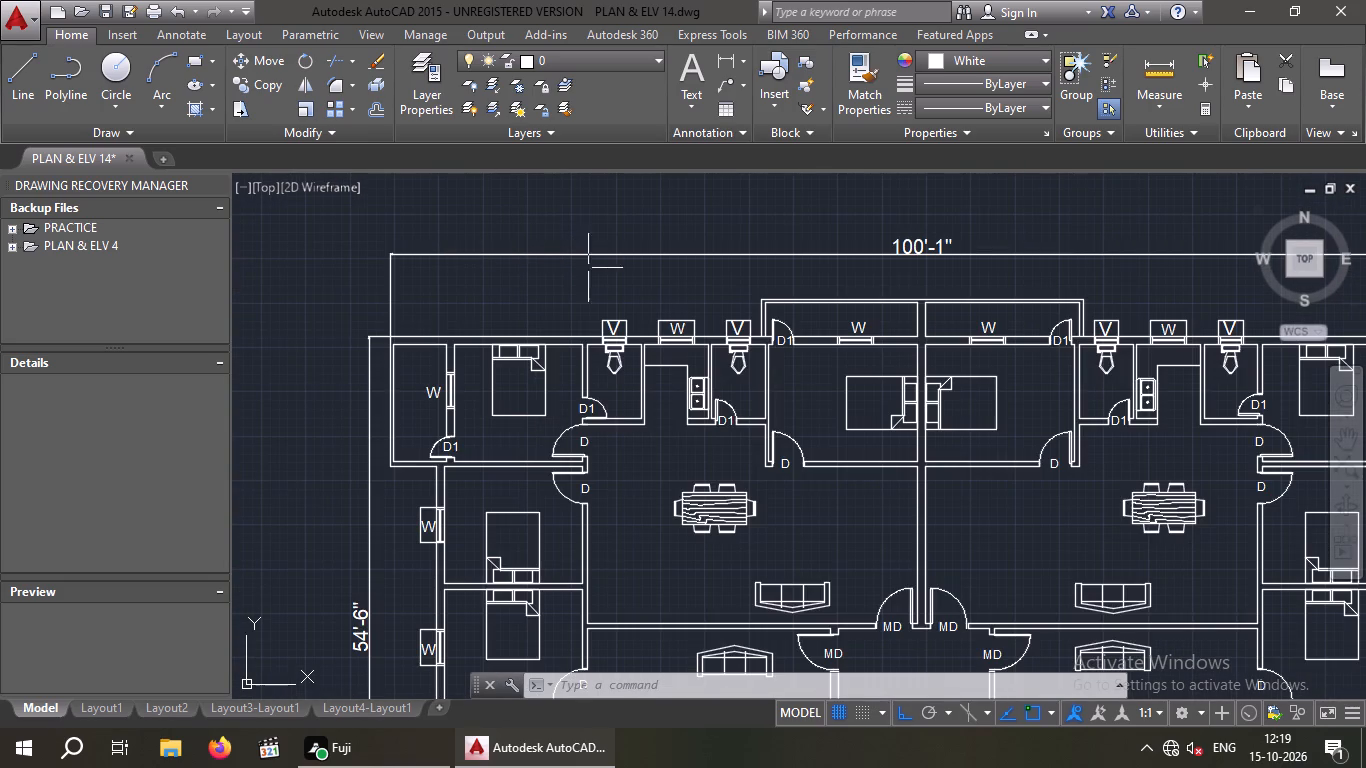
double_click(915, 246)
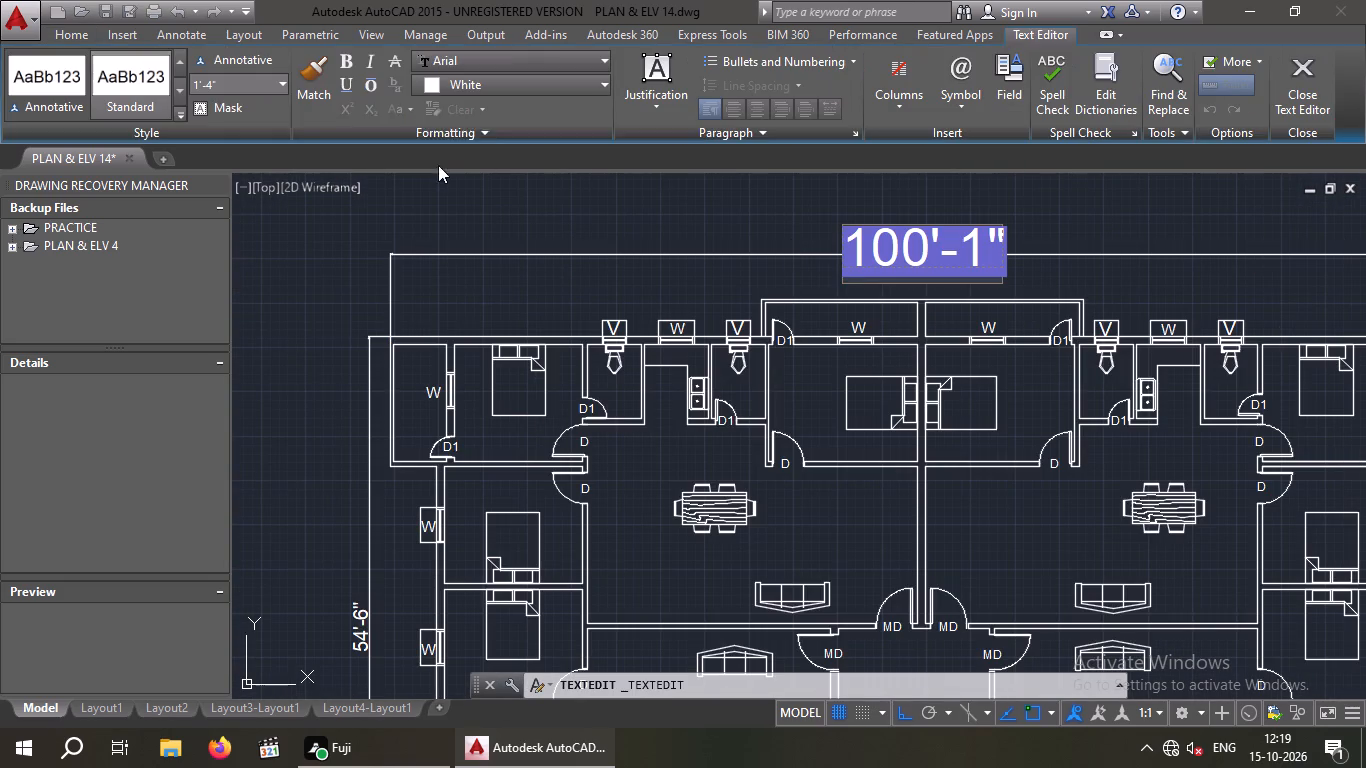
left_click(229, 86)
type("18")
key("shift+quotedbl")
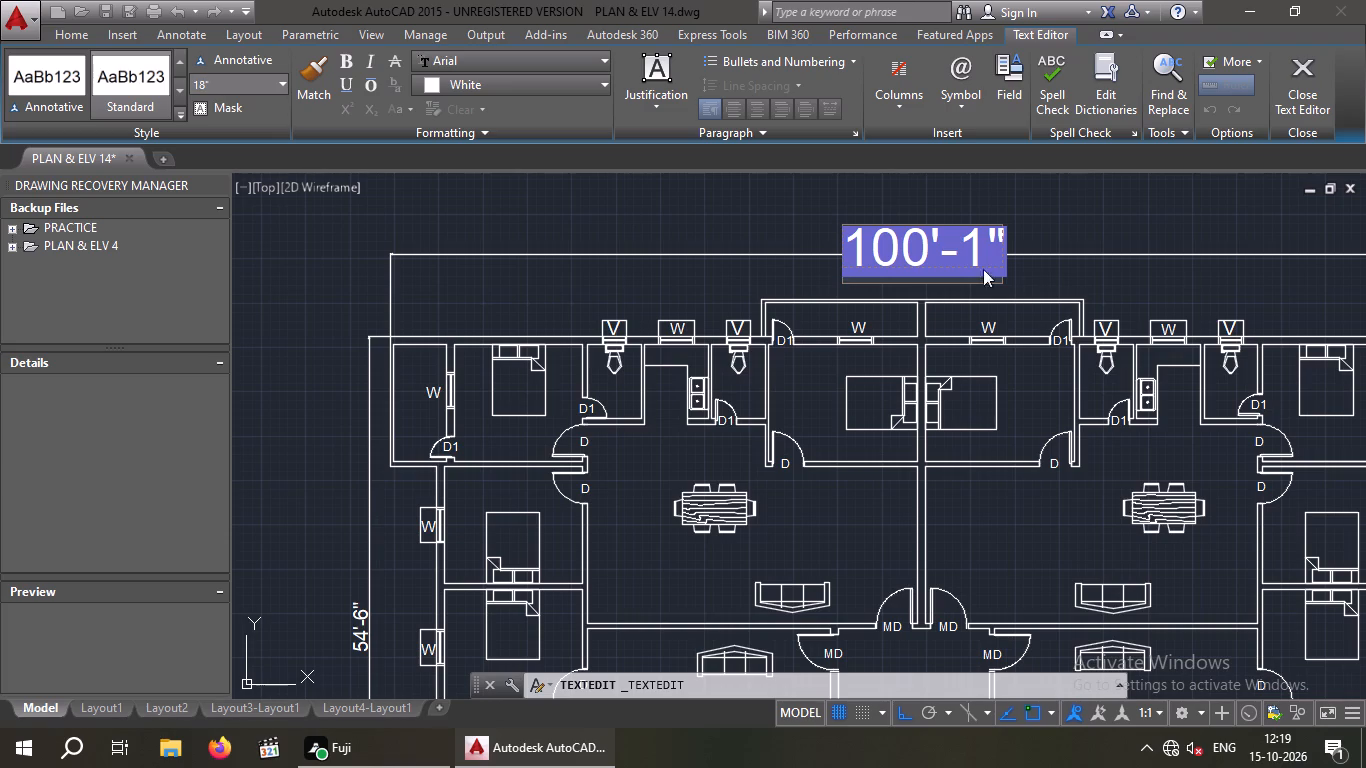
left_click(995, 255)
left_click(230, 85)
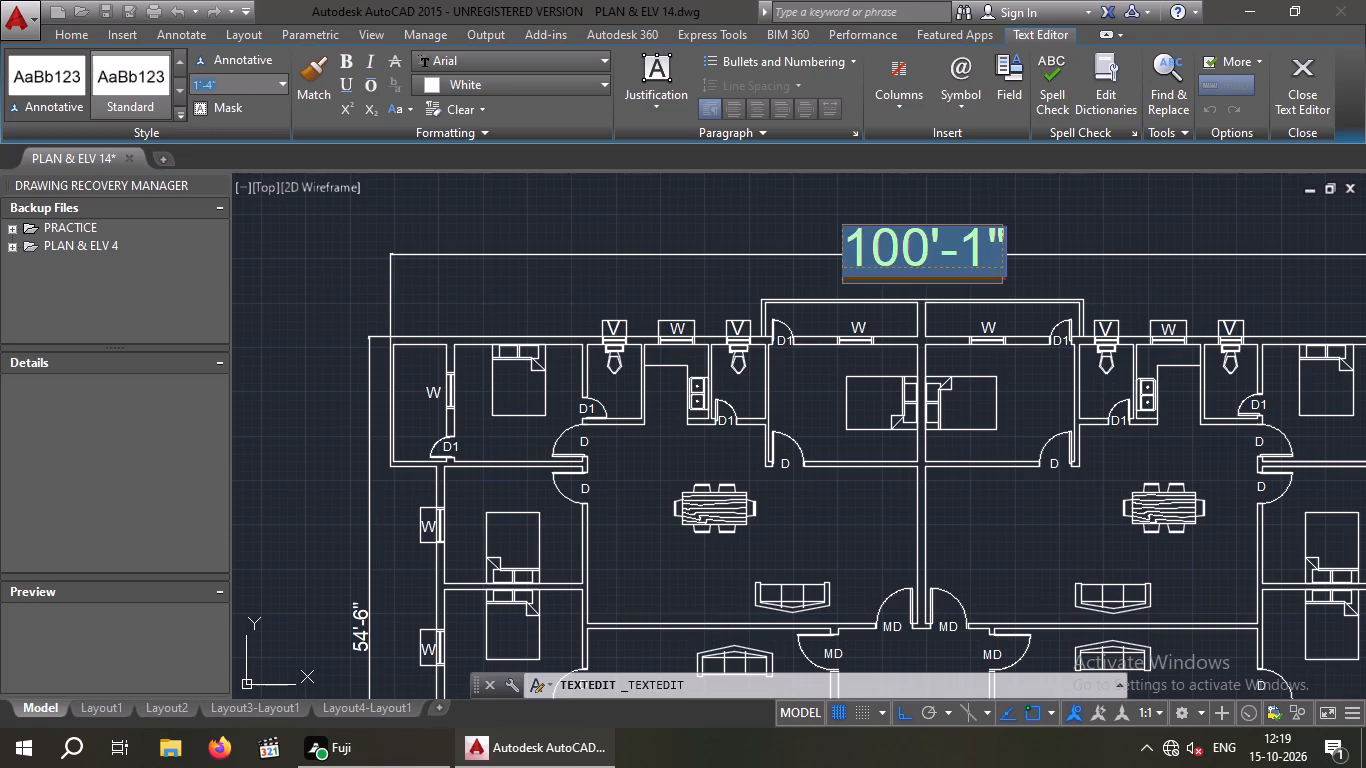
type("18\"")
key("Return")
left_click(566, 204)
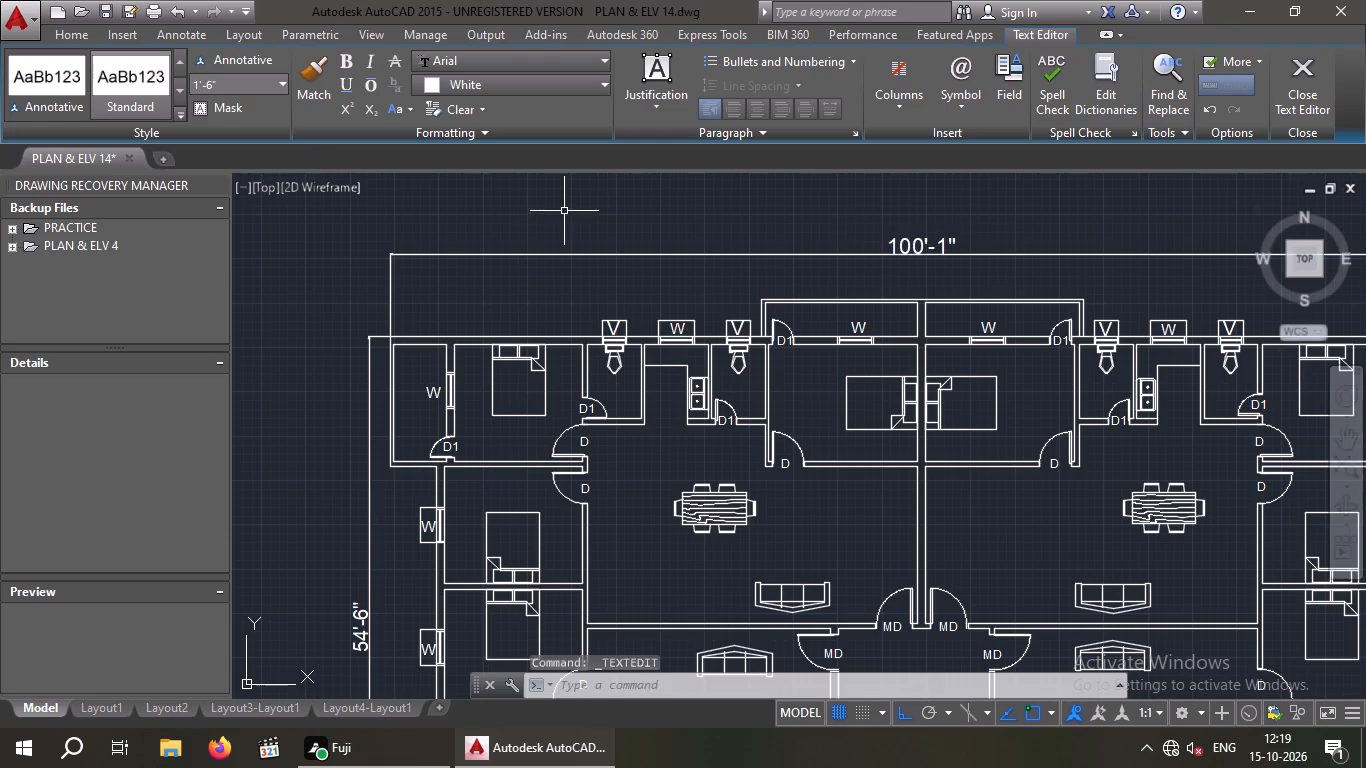
Set the text height of the overall depth dimension along the plan's west side to 20".
scroll(562, 221, "down", 2)
scroll(462, 415, "up", 2)
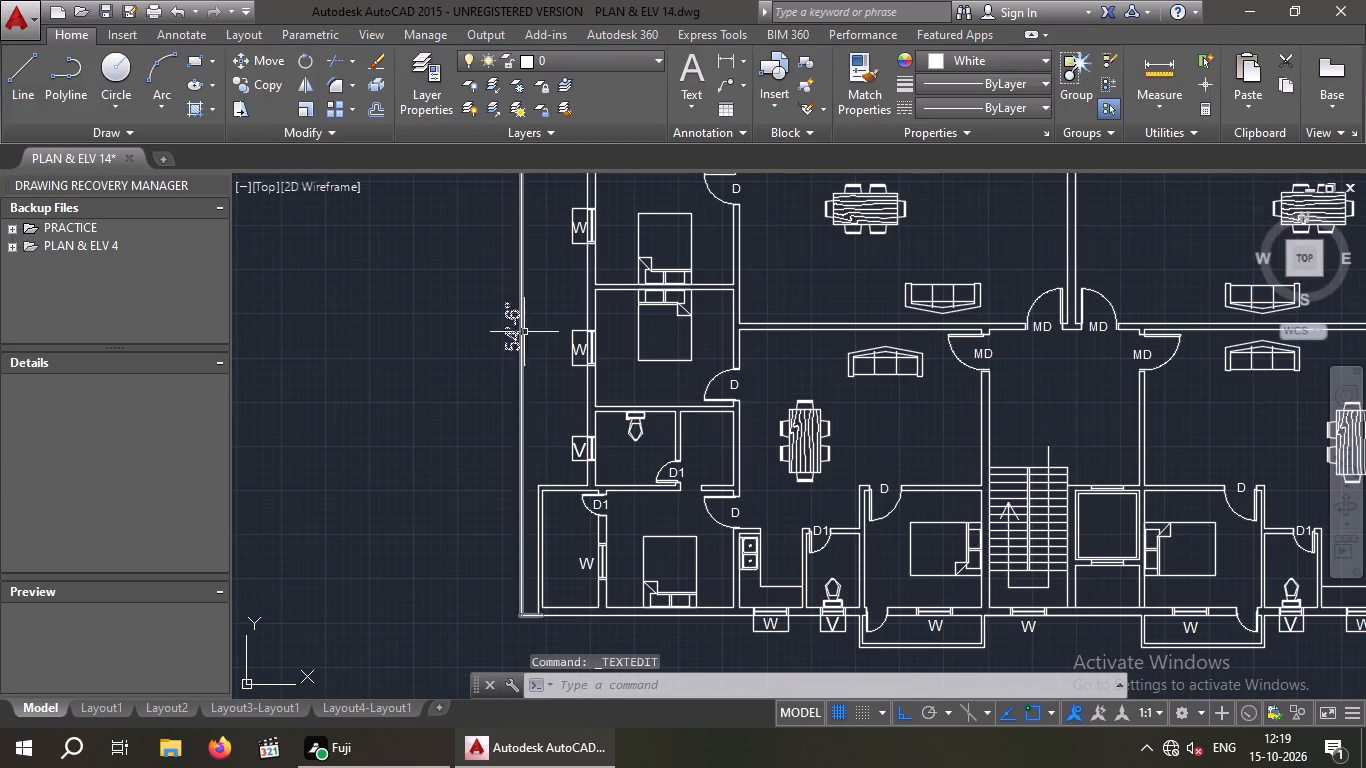
double_click(515, 341)
left_click(518, 347)
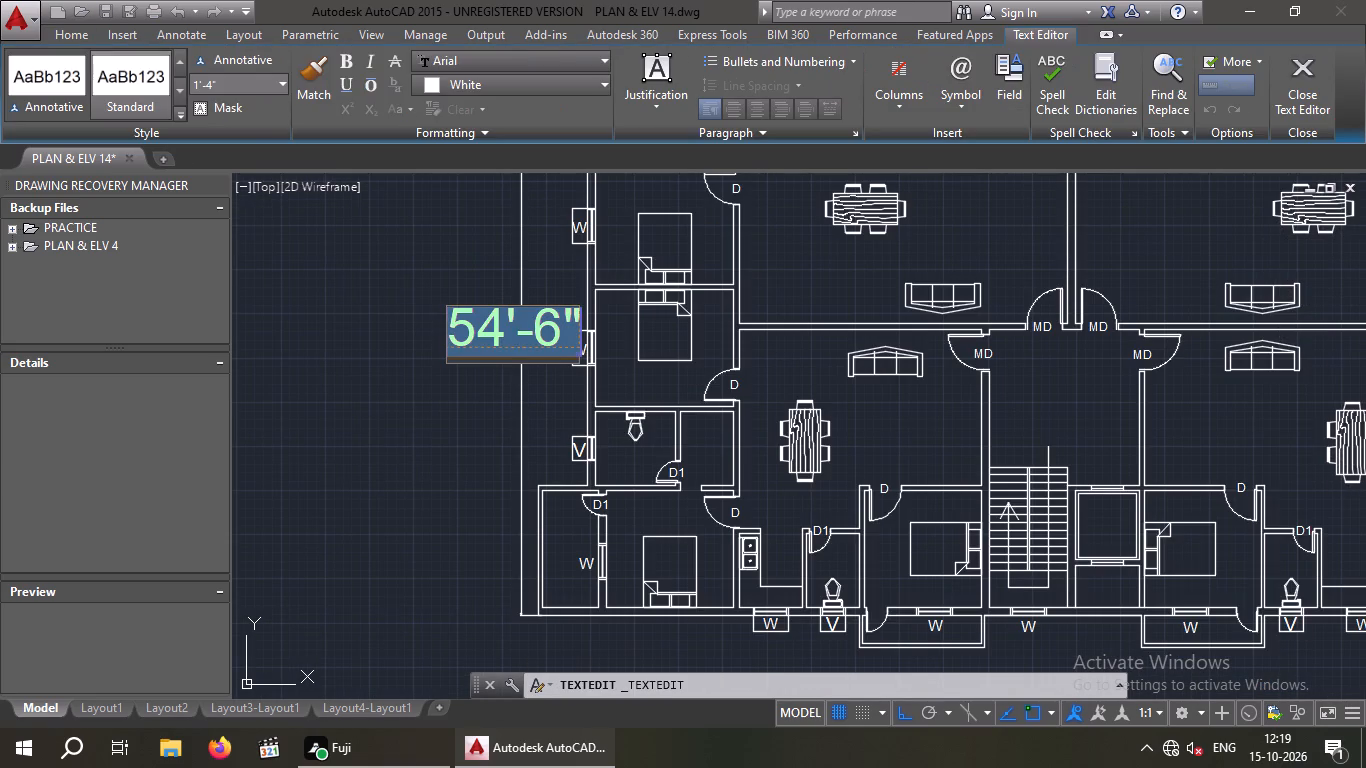
left_click(247, 83)
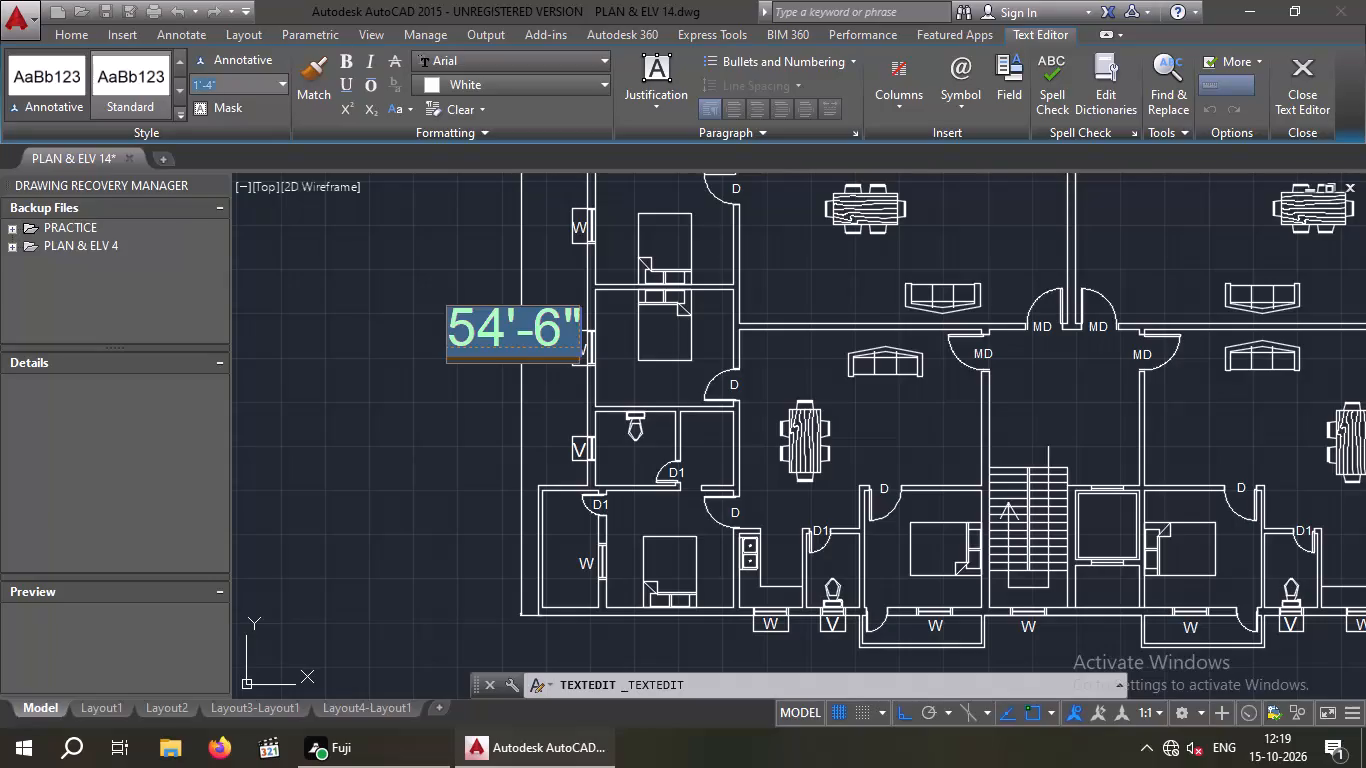
type("20\"")
key("Return")
right_click_drag(248, 83, 227, 114)
scroll(248, 83, "up", 1)
right_click(88, 319)
right_click_drag(272, 443, 293, 447)
right_click_drag(315, 446, 346, 234)
left_click(315, 446)
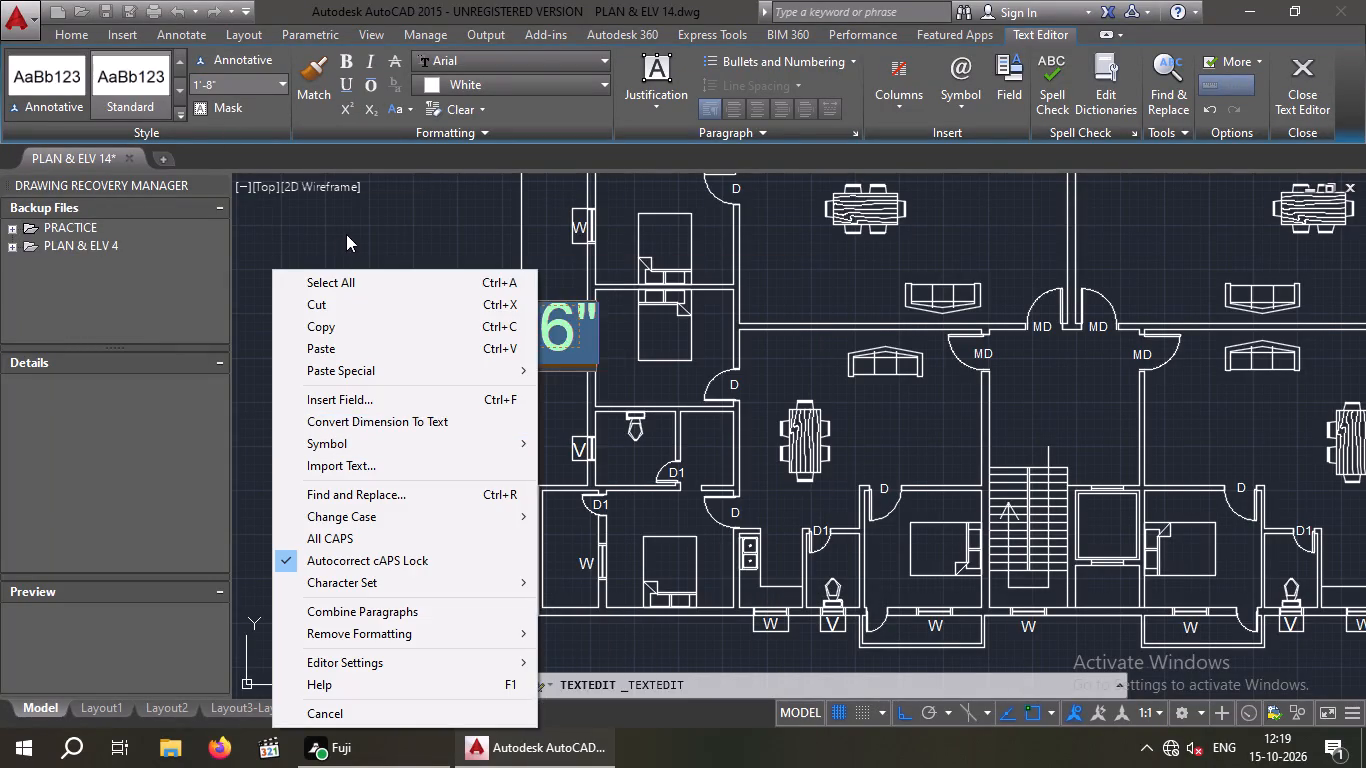
left_click(346, 234)
right_click_drag(346, 234, 347, 233)
right_click(326, 366)
key("Escape")
Set the text height of the overall width dimension north of the plan to 20".
scroll(316, 359, "down", 2)
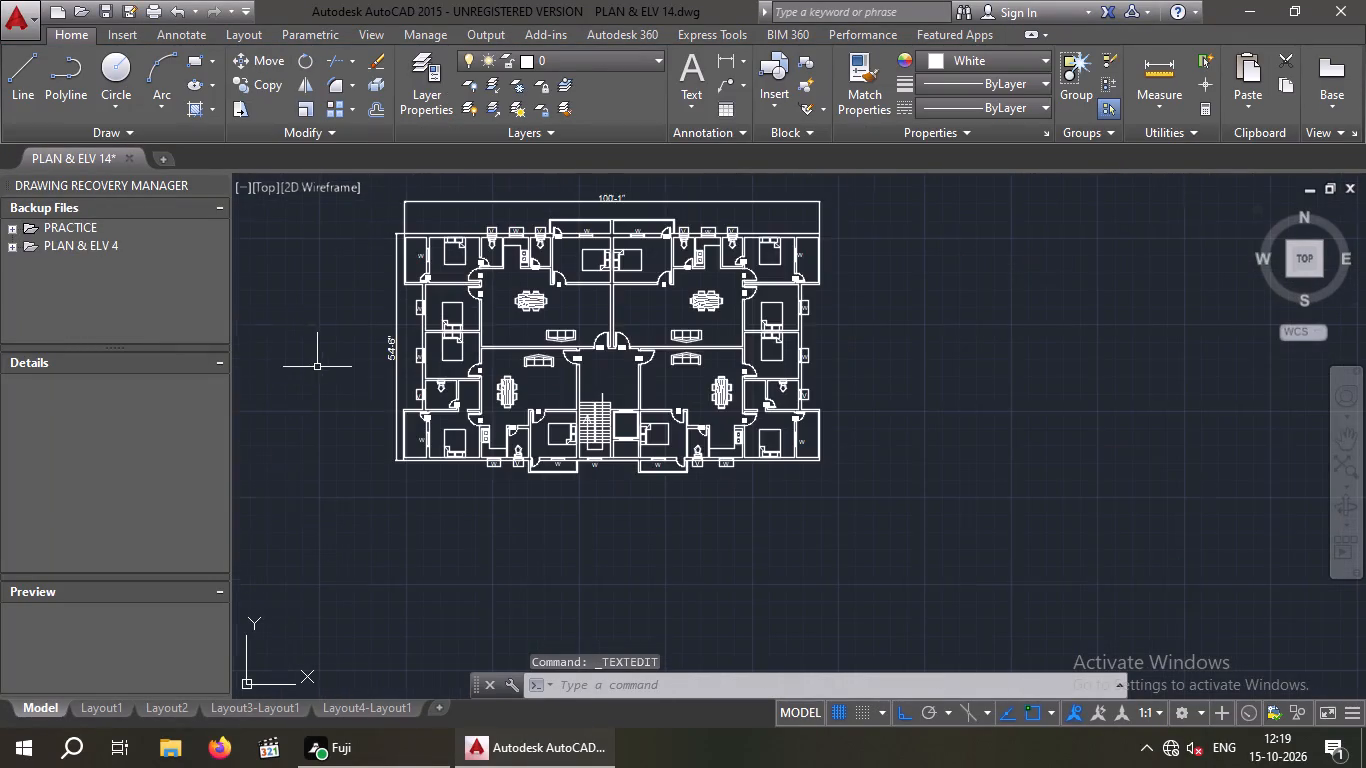
scroll(319, 389, "down", 1)
middle_click_drag(319, 391, 306, 504)
scroll(489, 378, "up", 3)
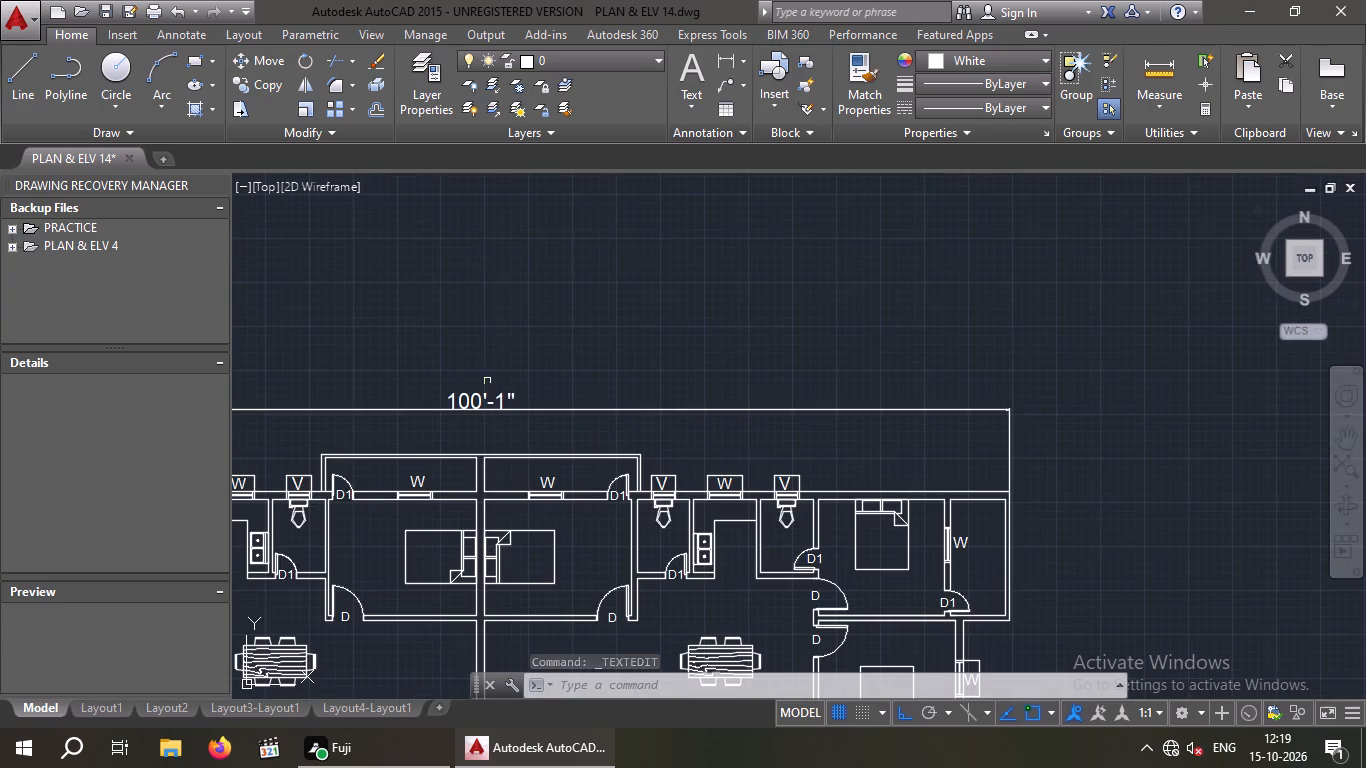
double_click(473, 399)
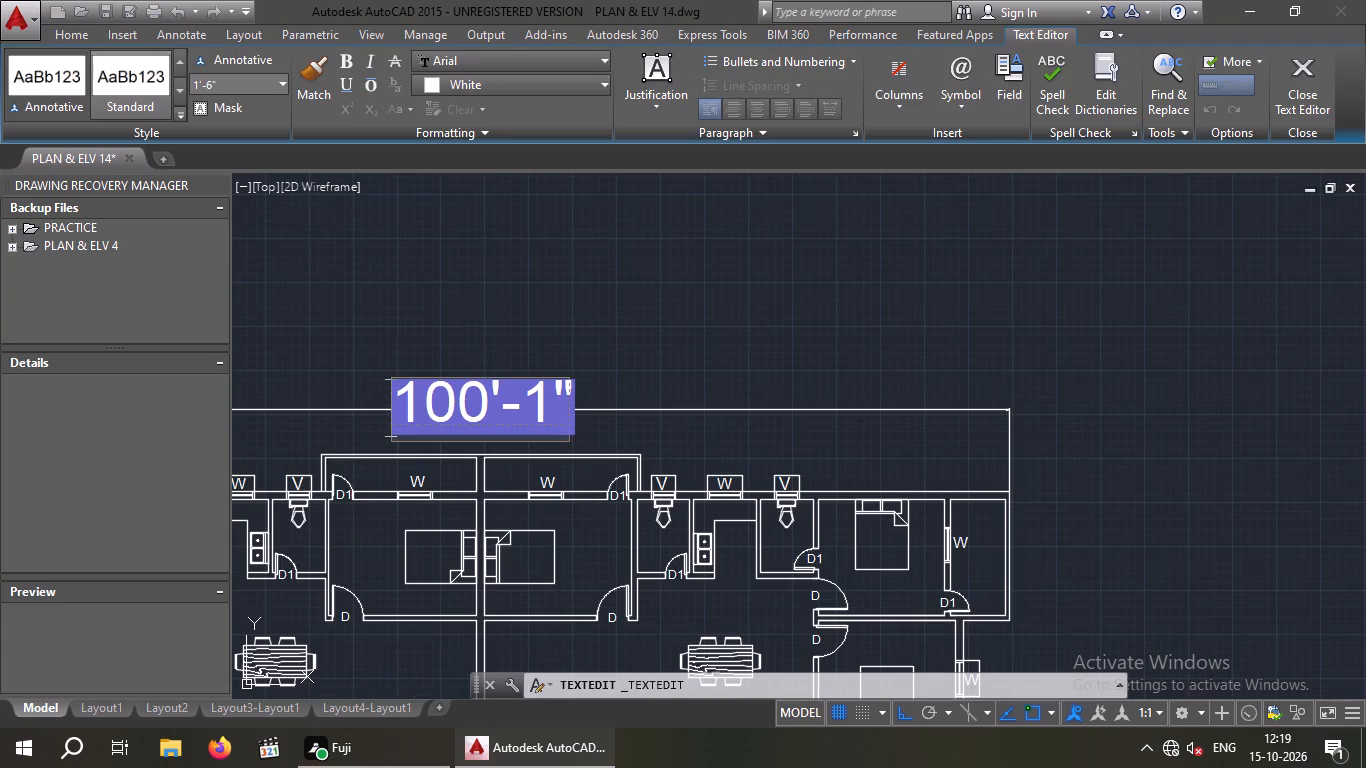
left_click(568, 431)
left_click(242, 87)
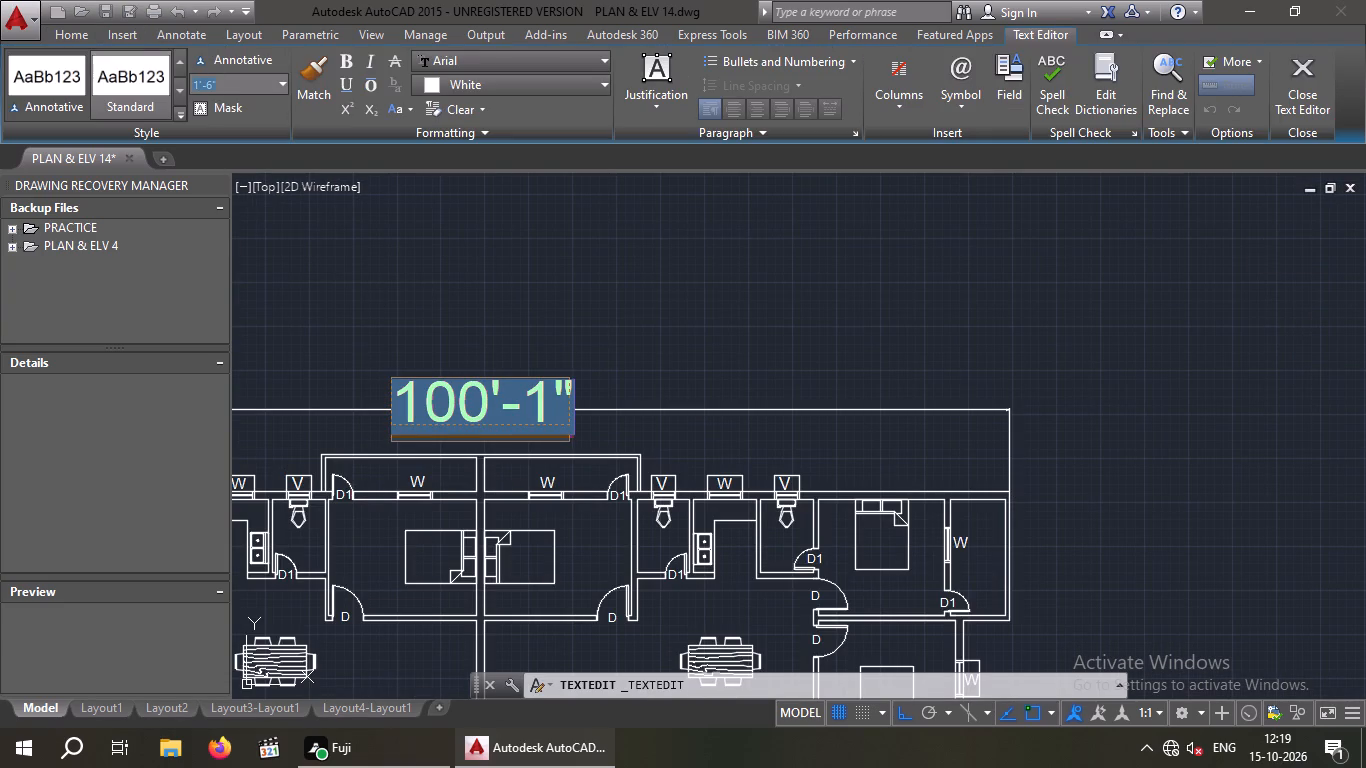
type("20")
key("shift+quotedbl")
key("Return")
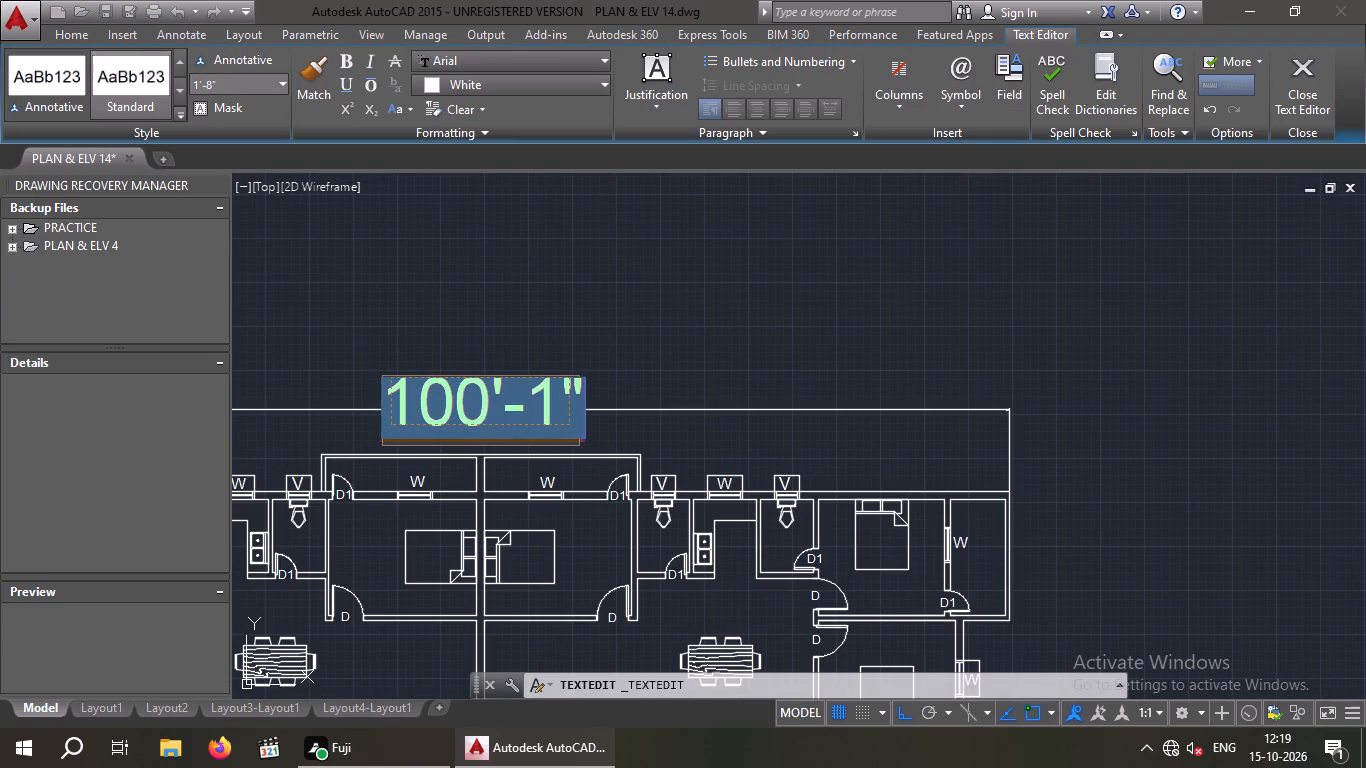
left_click(387, 254)
Change the colour of both the overall width and overall depth dimensions to cyan.
scroll(387, 251, "down", 1)
scroll(455, 349, "down", 1)
middle_click_drag(493, 342, 567, 302)
scroll(512, 303, "up", 2)
left_click(520, 314)
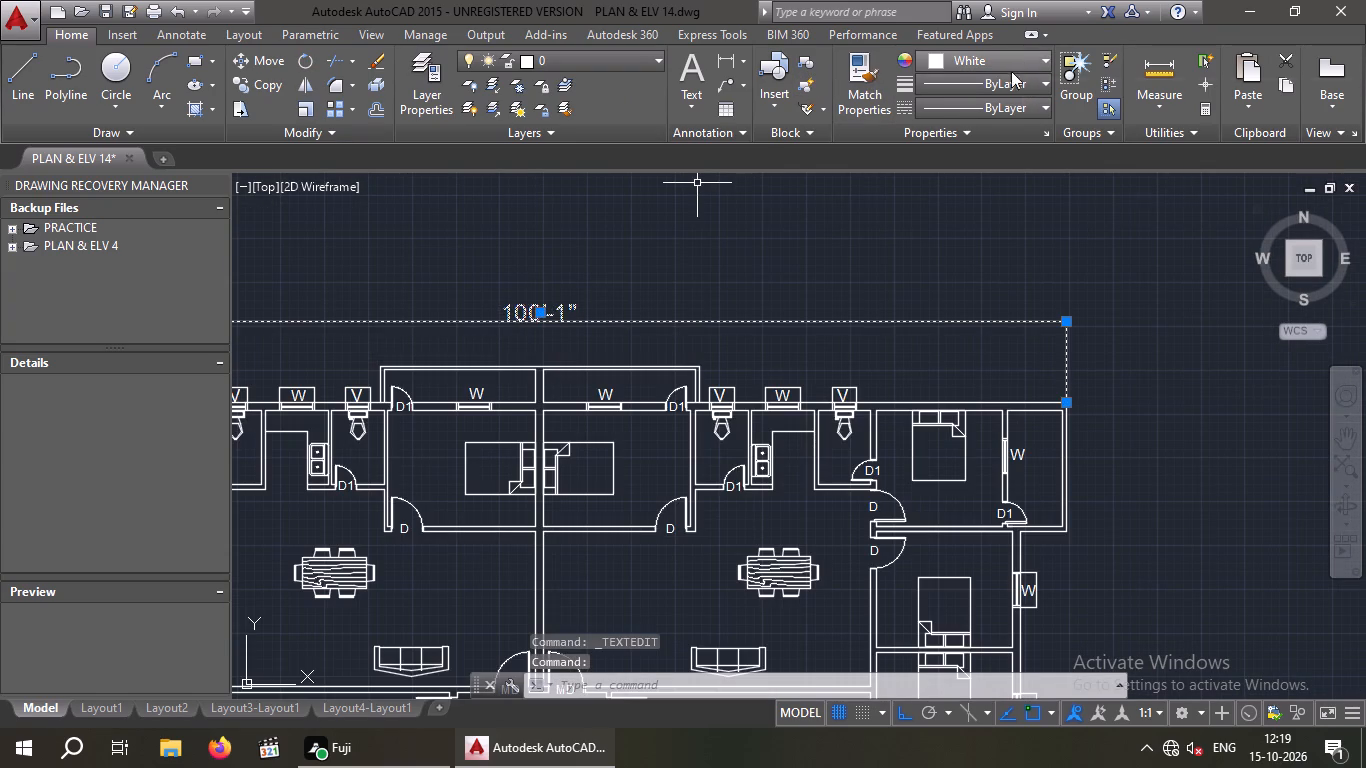
scroll(846, 226, "down", 2)
left_click(505, 417)
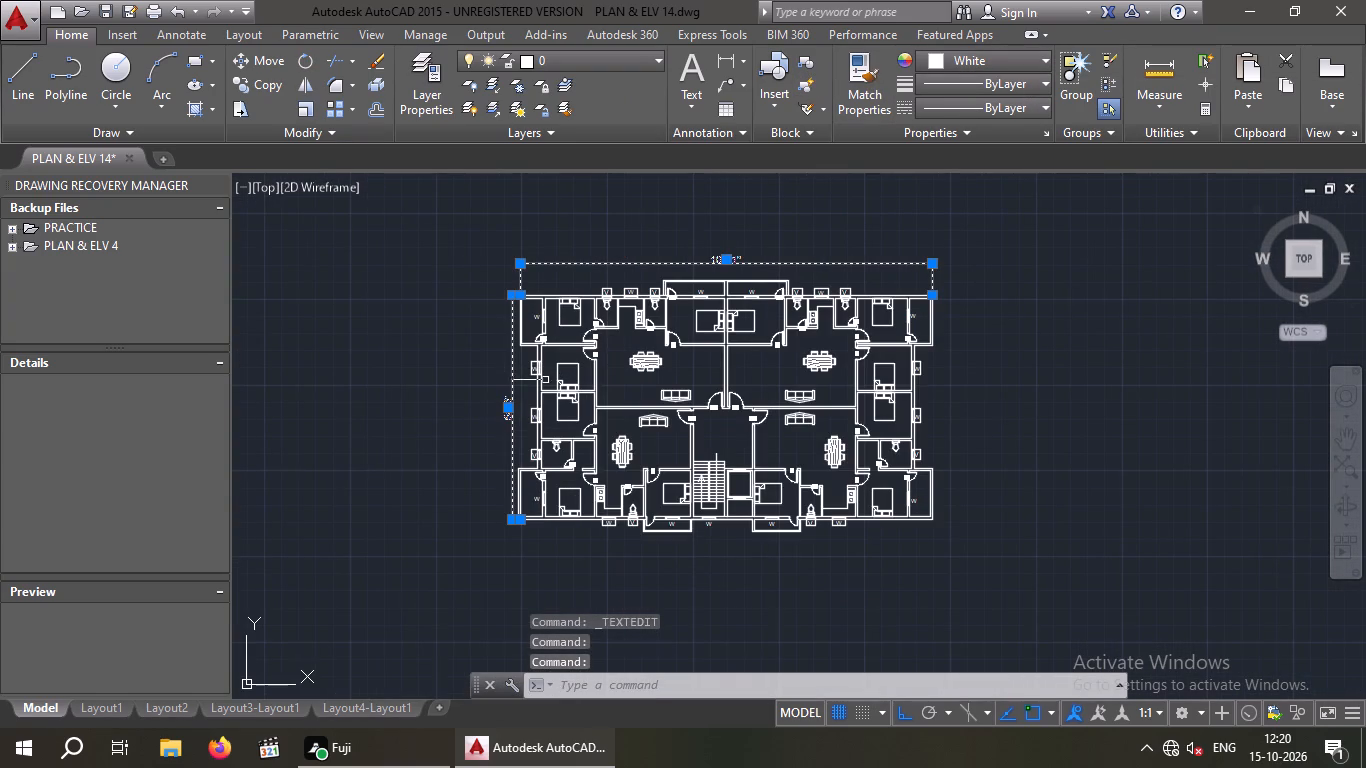
left_click(1031, 57)
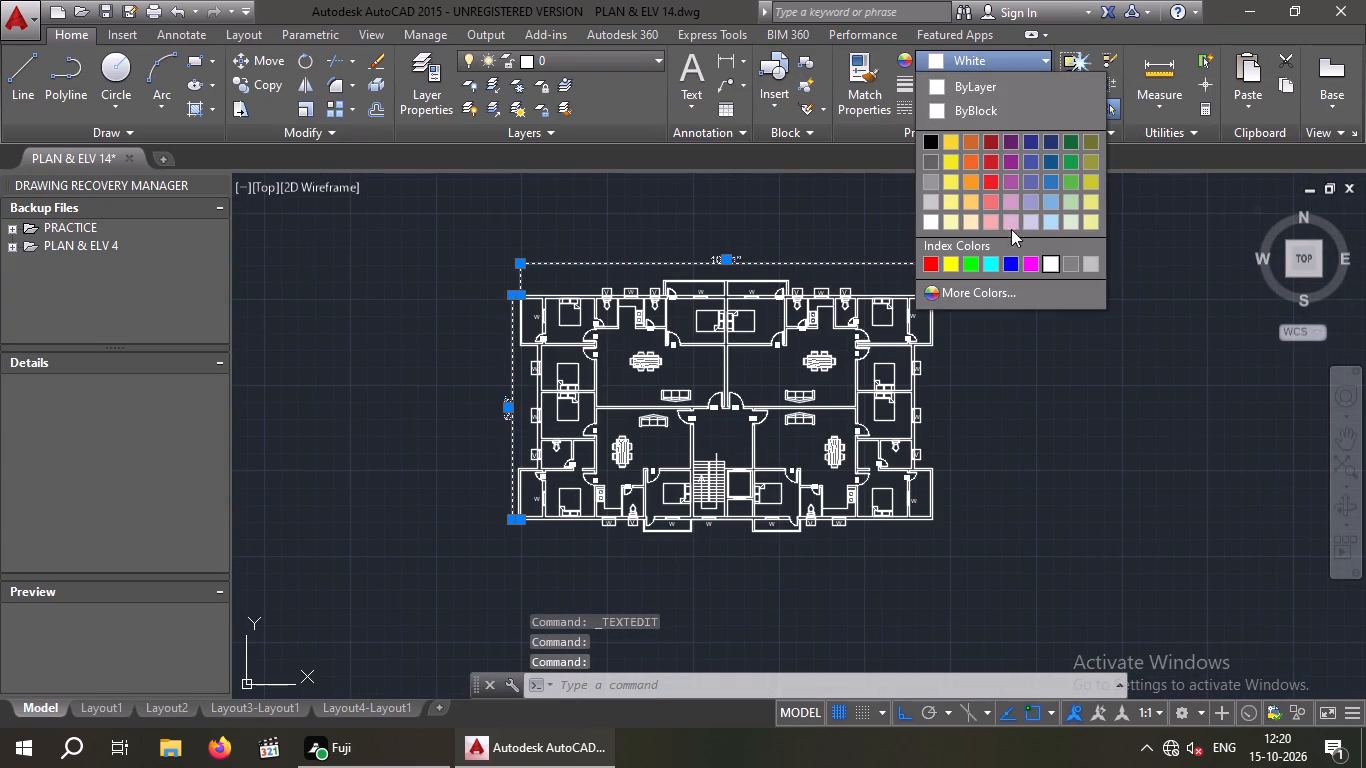
left_click(989, 259)
key("Escape")
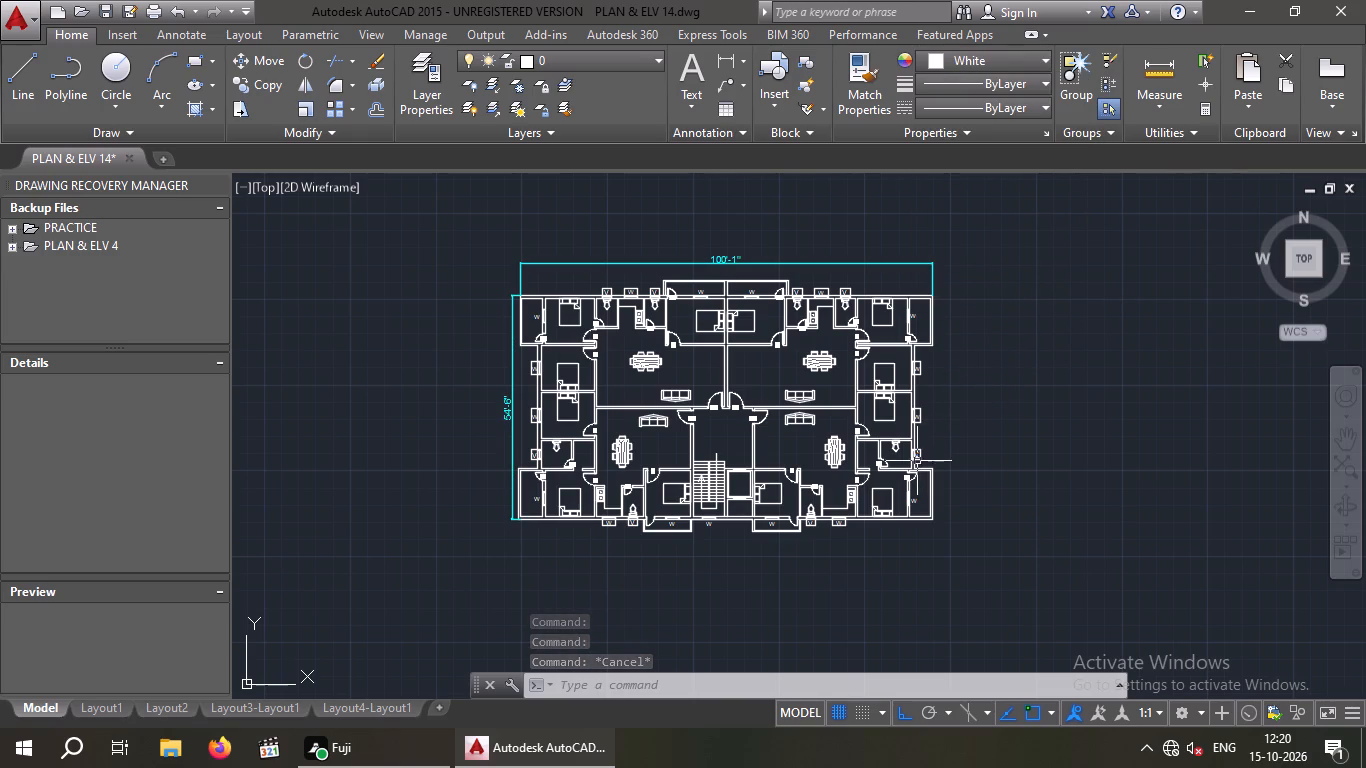
Save the drawing under its existing name.
key("ctrl+s")
key("ctrl+s")
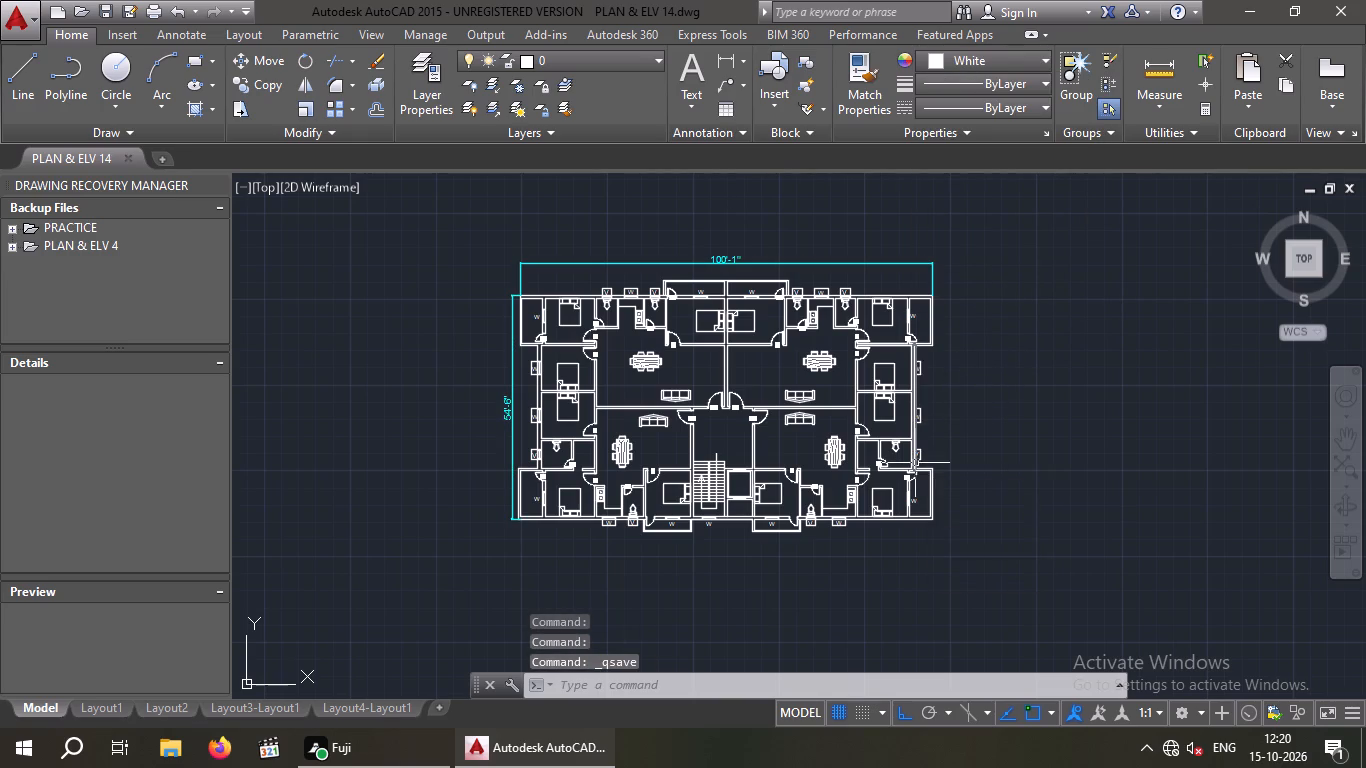
Examine the whole apartment plan, including the central staircase, door and window labels, rooms and overall dimensions.
scroll(915, 463, "down", 1)
scroll(738, 395, "up", 4)
middle_click_drag(734, 396, 638, 295)
scroll(629, 292, "down", 2)
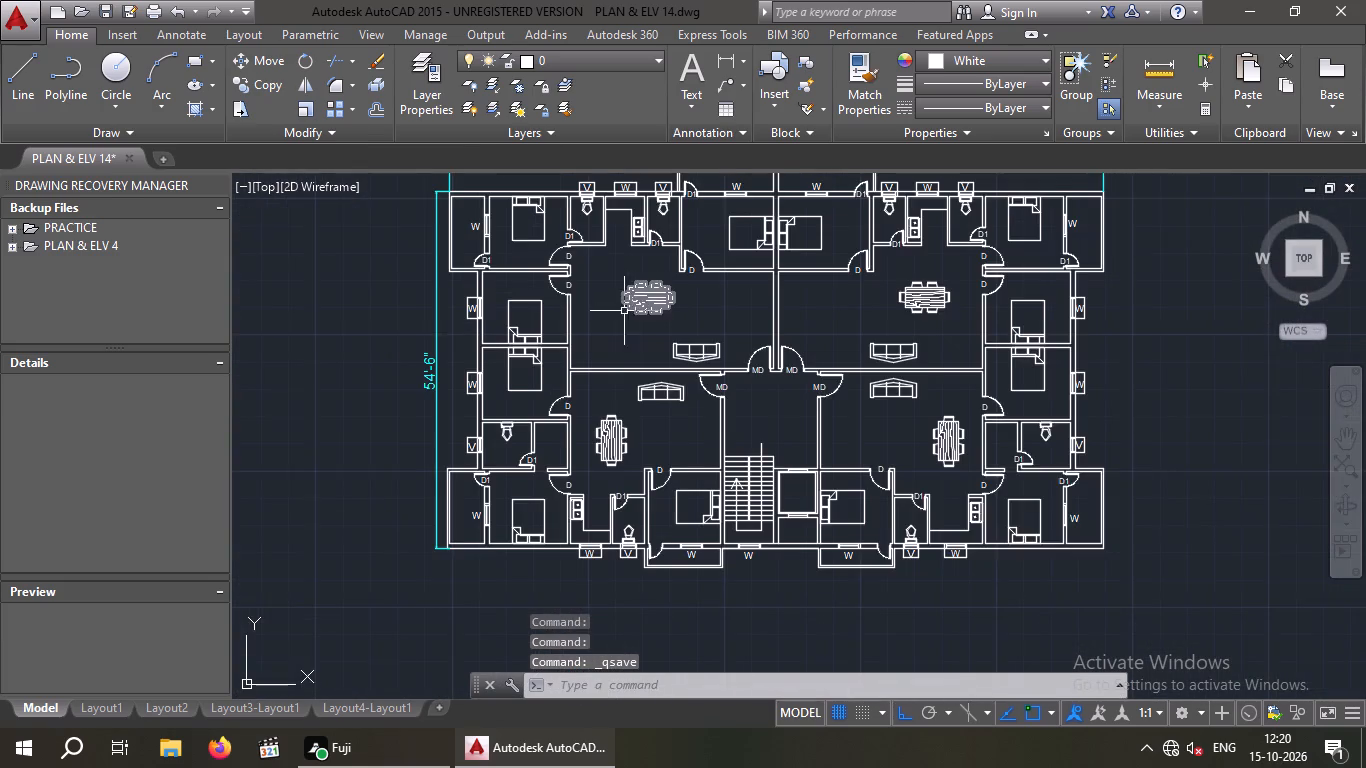
middle_click_drag(620, 312, 492, 344)
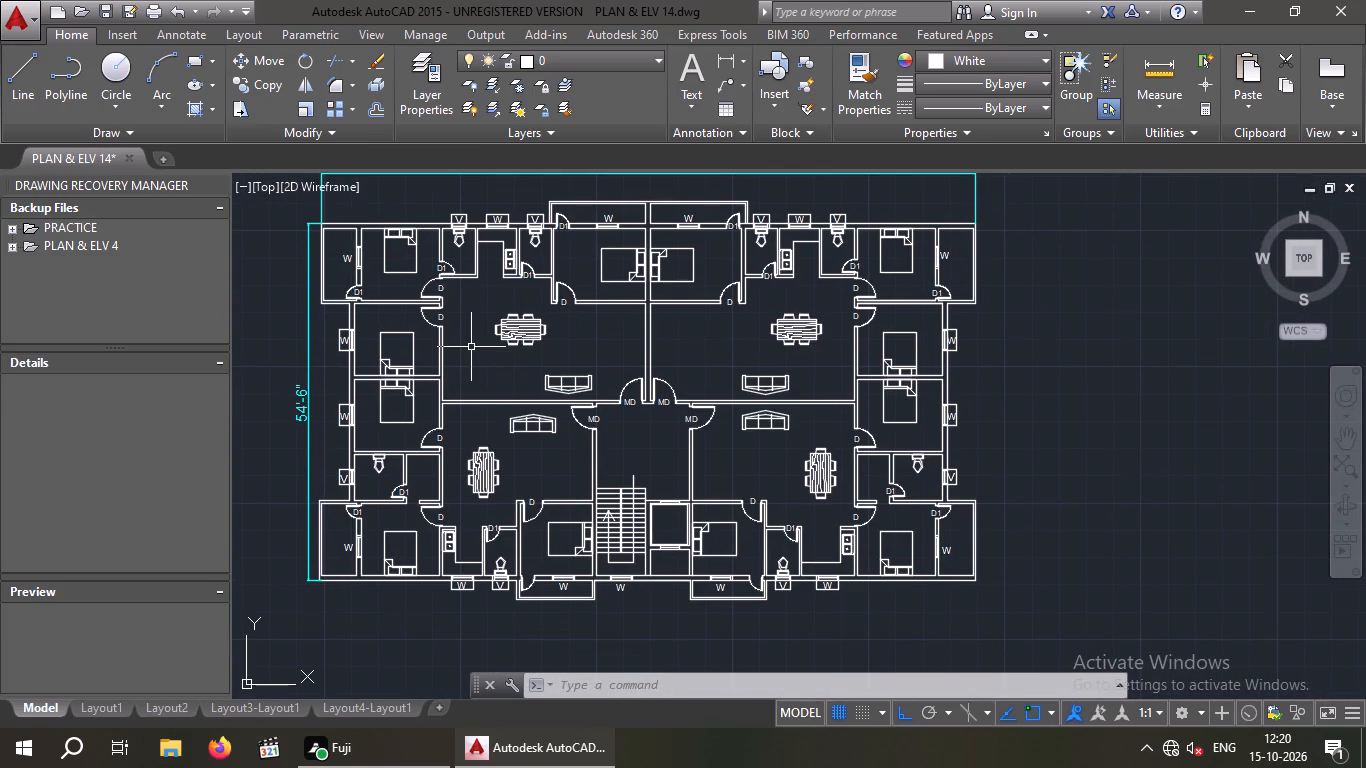
middle_click_drag(608, 411, 537, 367)
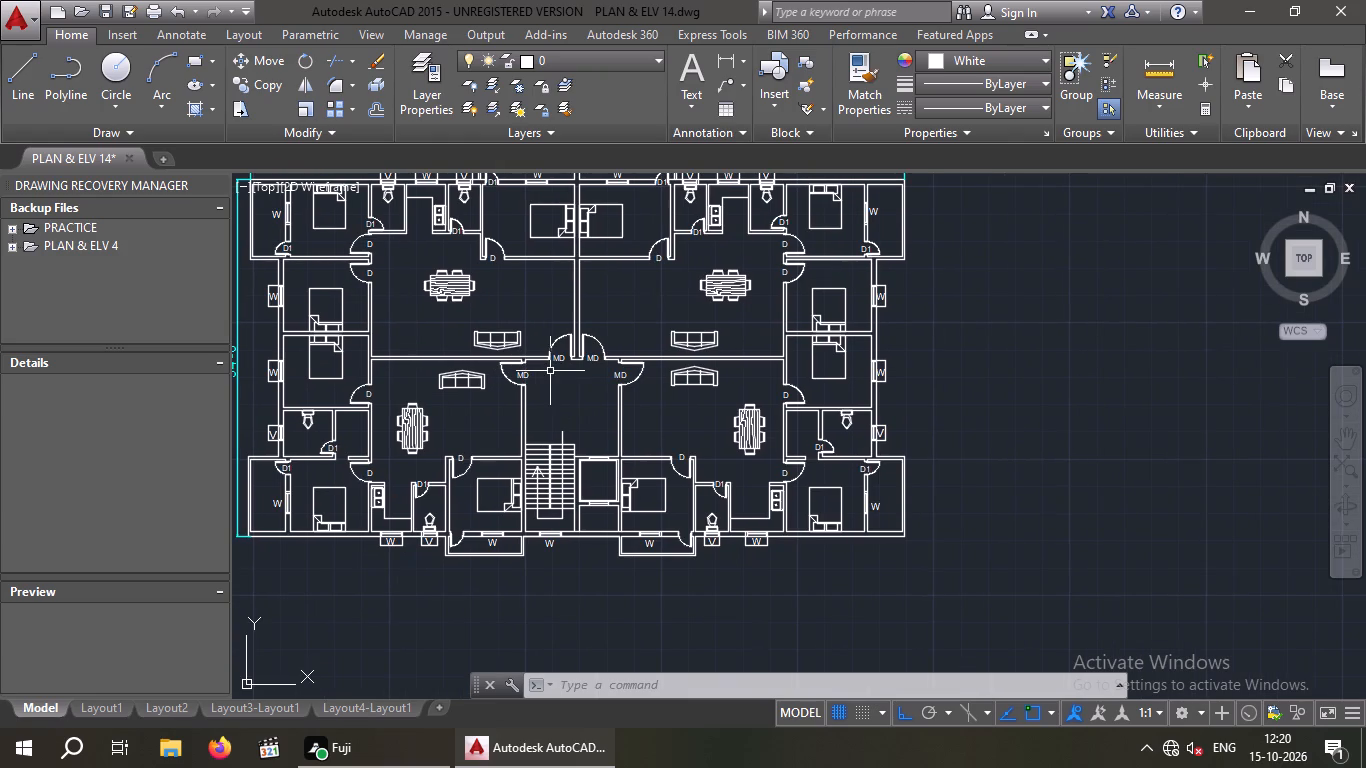
scroll(566, 392, "up", 2)
middle_click_drag(568, 396, 548, 290)
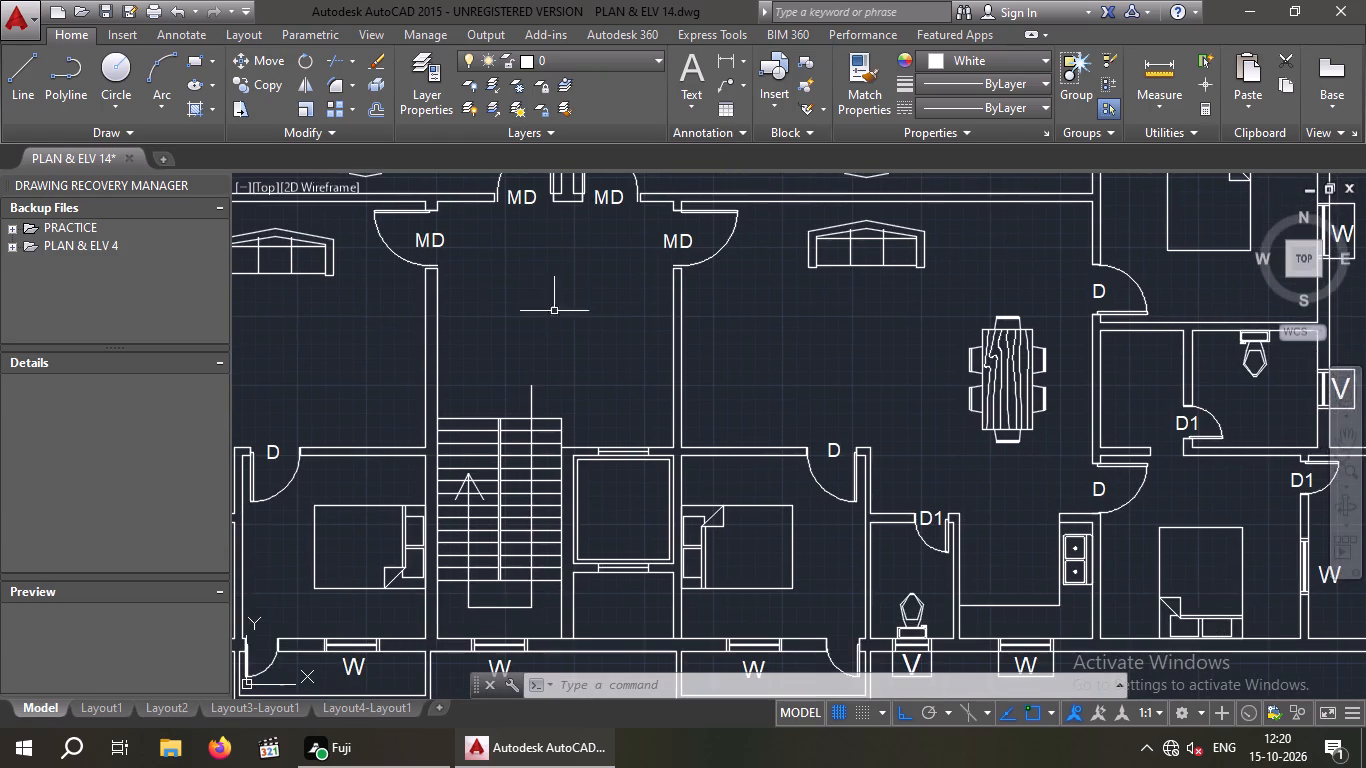
scroll(556, 320, "down", 3)
middle_click_drag(562, 333, 579, 431)
scroll(429, 350, "up", 1)
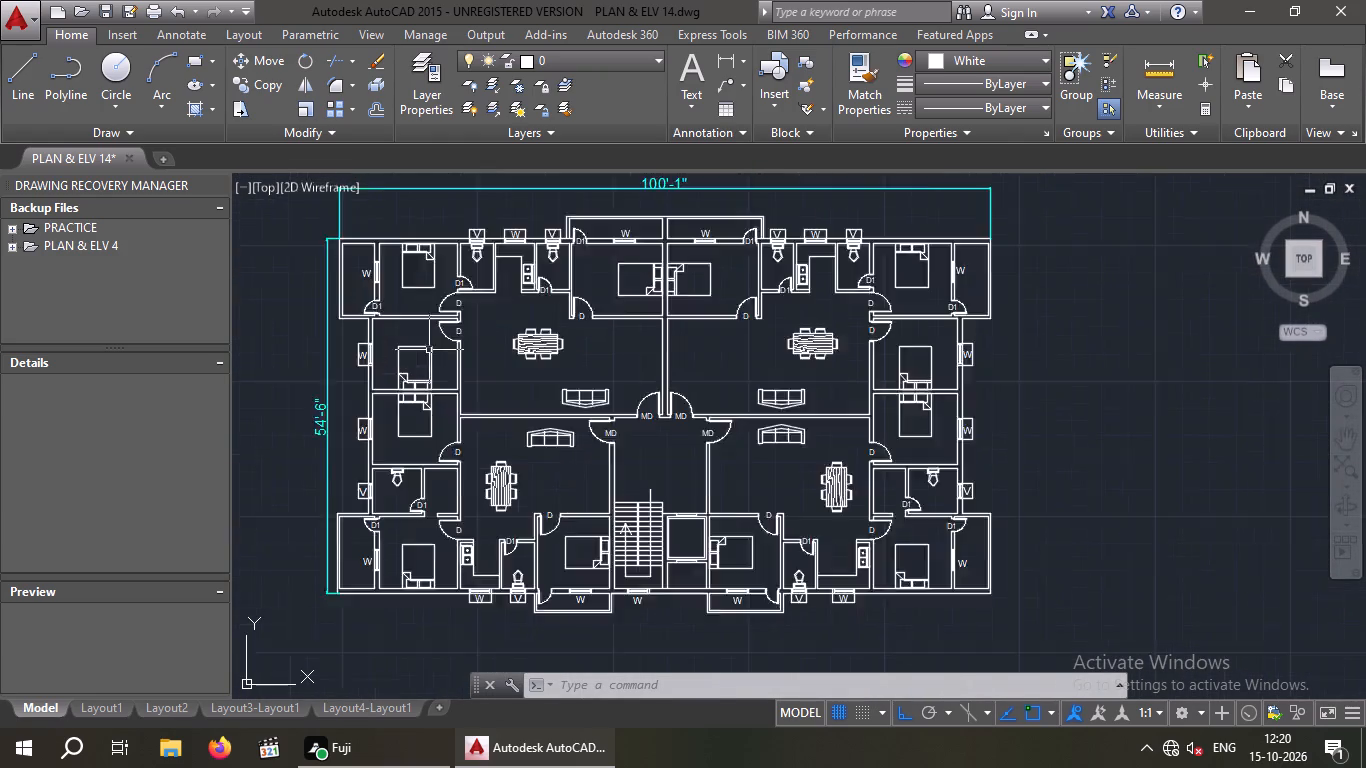
scroll(432, 348, "up", 5)
scroll(505, 375, "down", 3)
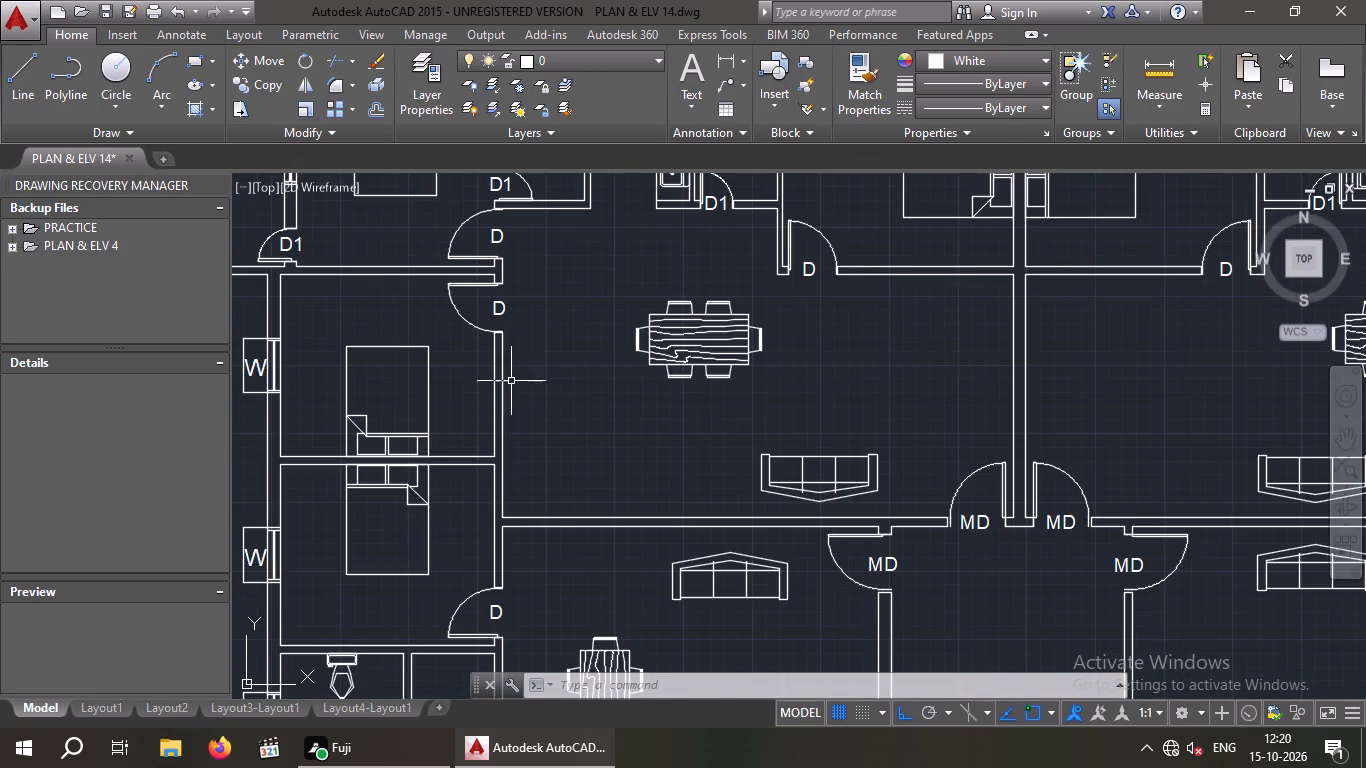
scroll(511, 382, "down", 2)
middle_click_drag(513, 384, 426, 450)
middle_click_drag(493, 422, 556, 382)
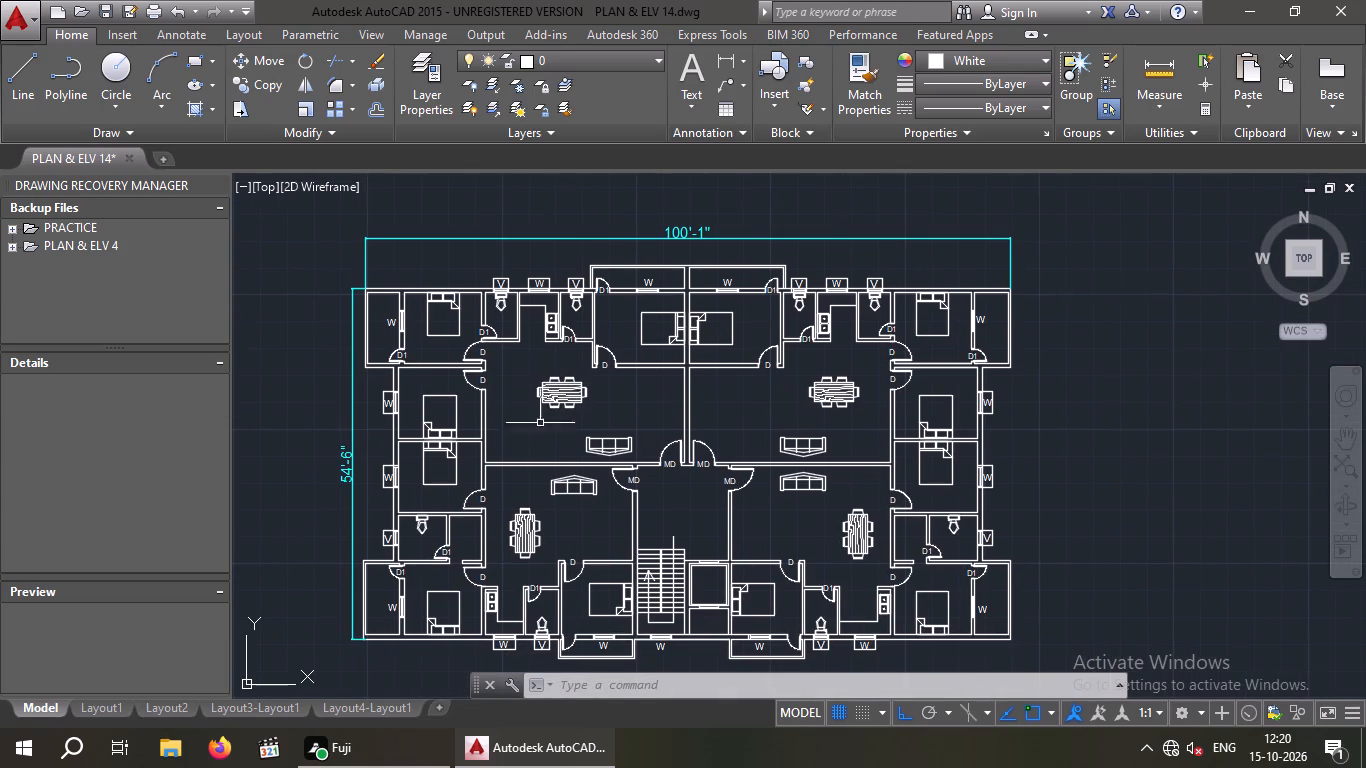
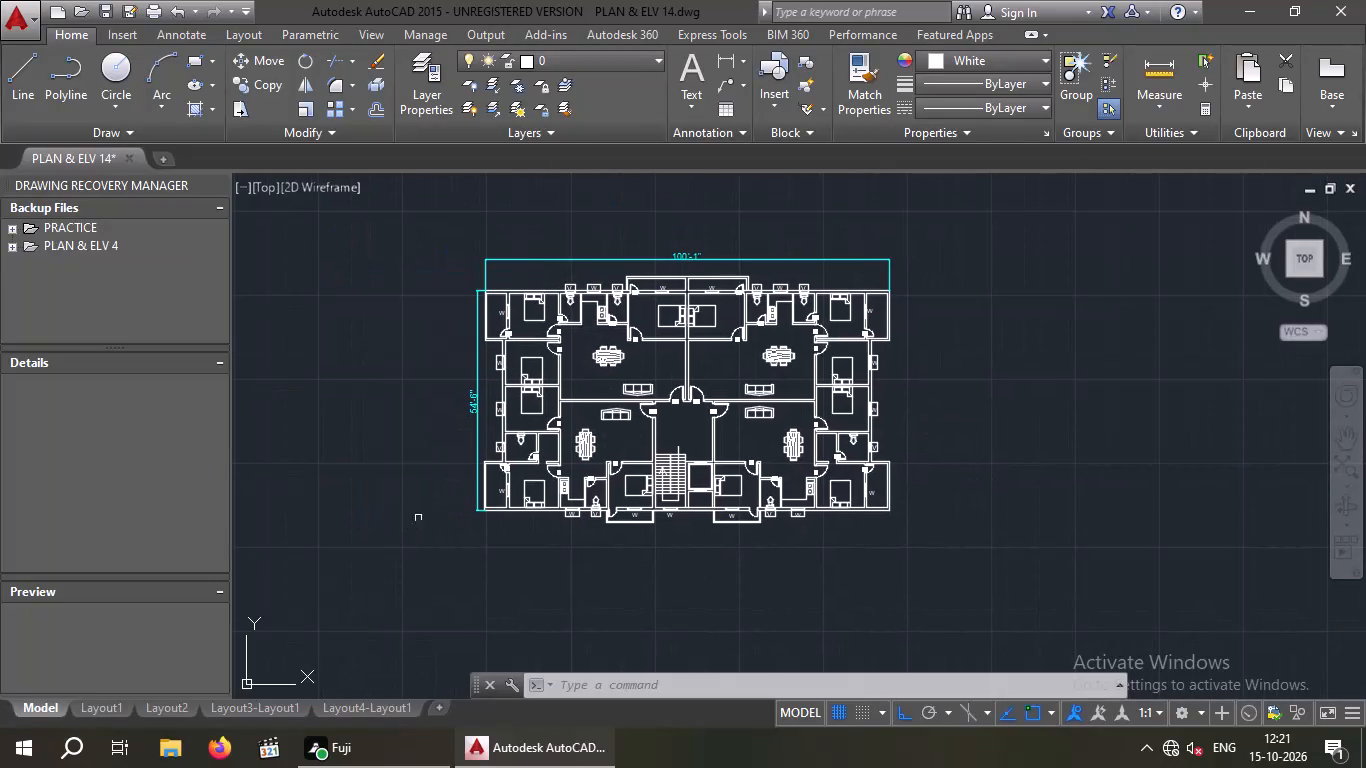
Examine the room-name and size labels in the framed ground floor and first floor plans elsewhere in the drawing.
middle_click_drag(418, 519, 519, 484)
scroll(507, 472, "down", 1)
scroll(428, 532, "down", 2)
middle_click_drag(430, 557, 596, 286)
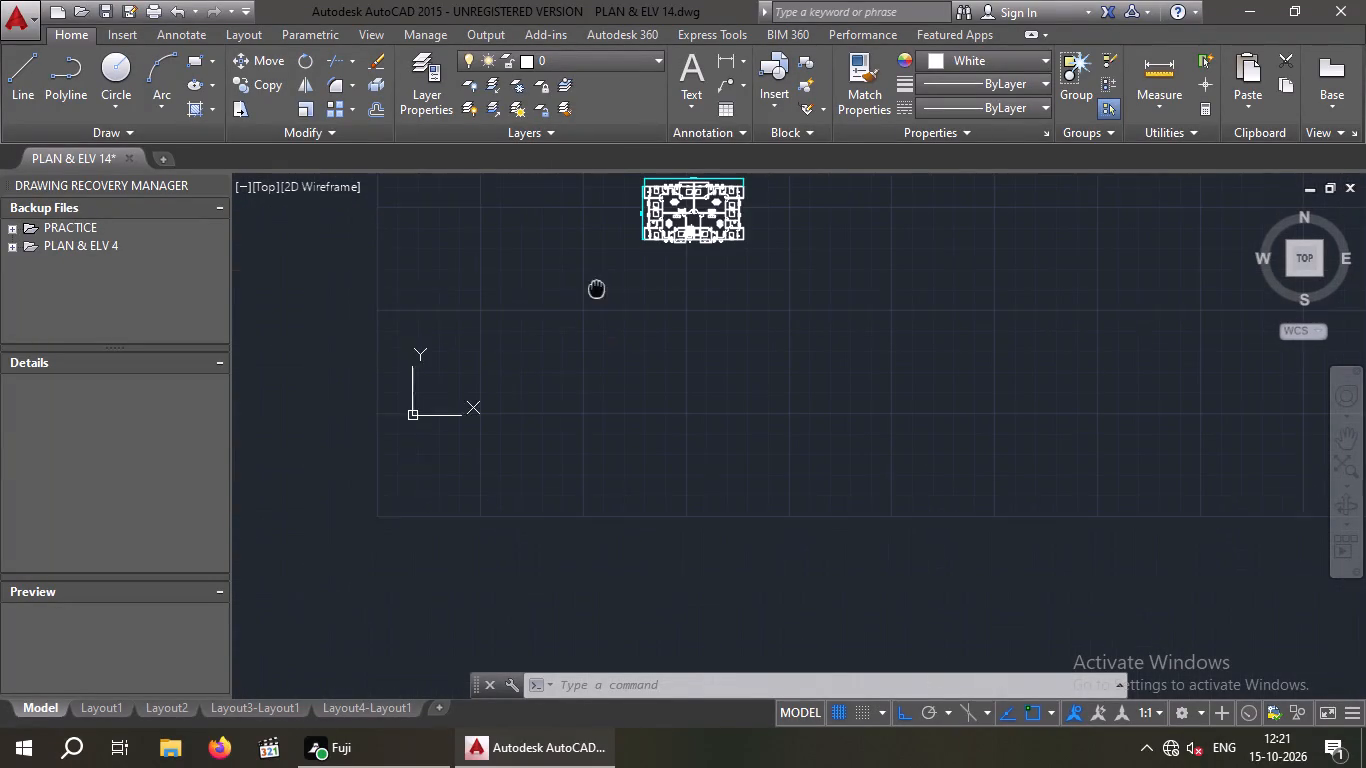
middle_click_drag(596, 286, 596, 282)
middle_click_drag(519, 519, 464, 318)
scroll(461, 318, "up", 1)
scroll(464, 326, "down", 4)
scroll(438, 468, "up", 3)
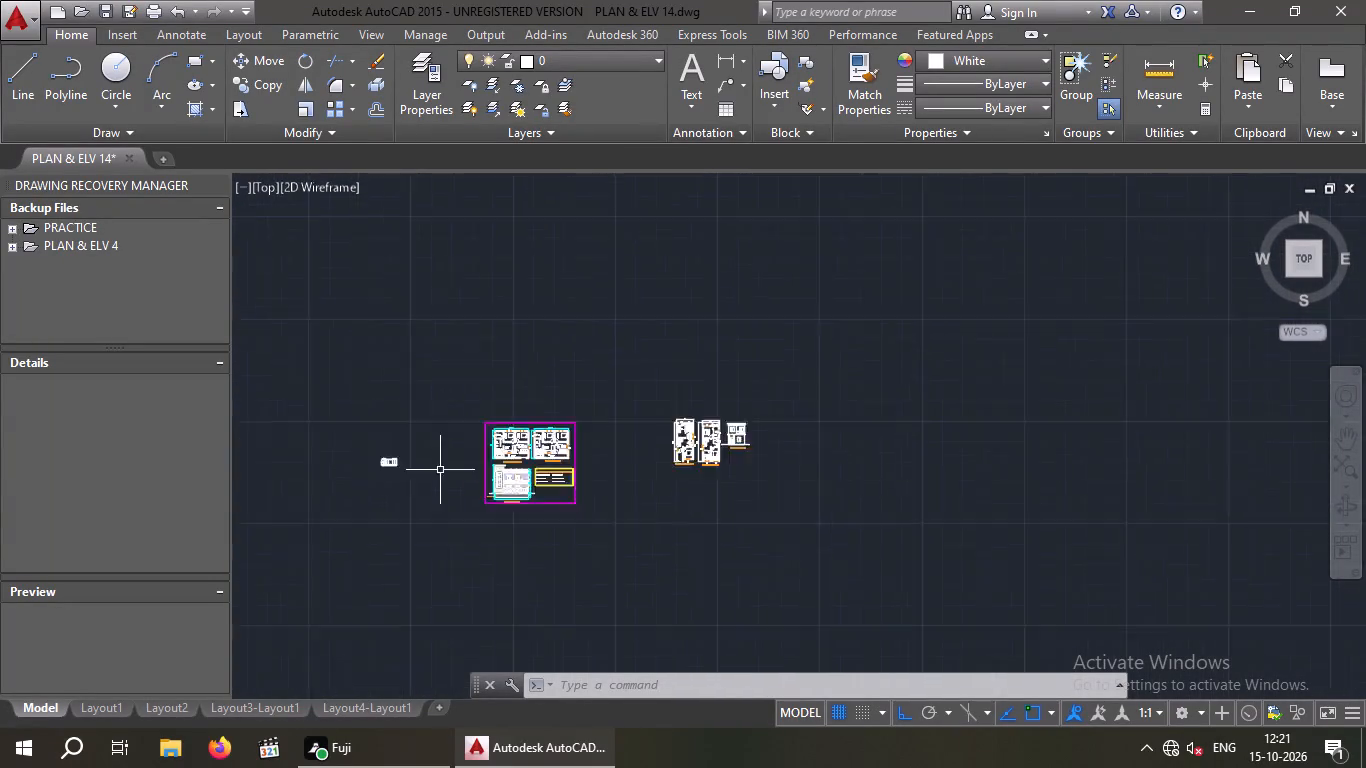
scroll(440, 470, "up", 5)
middle_click_drag(571, 421, 369, 596)
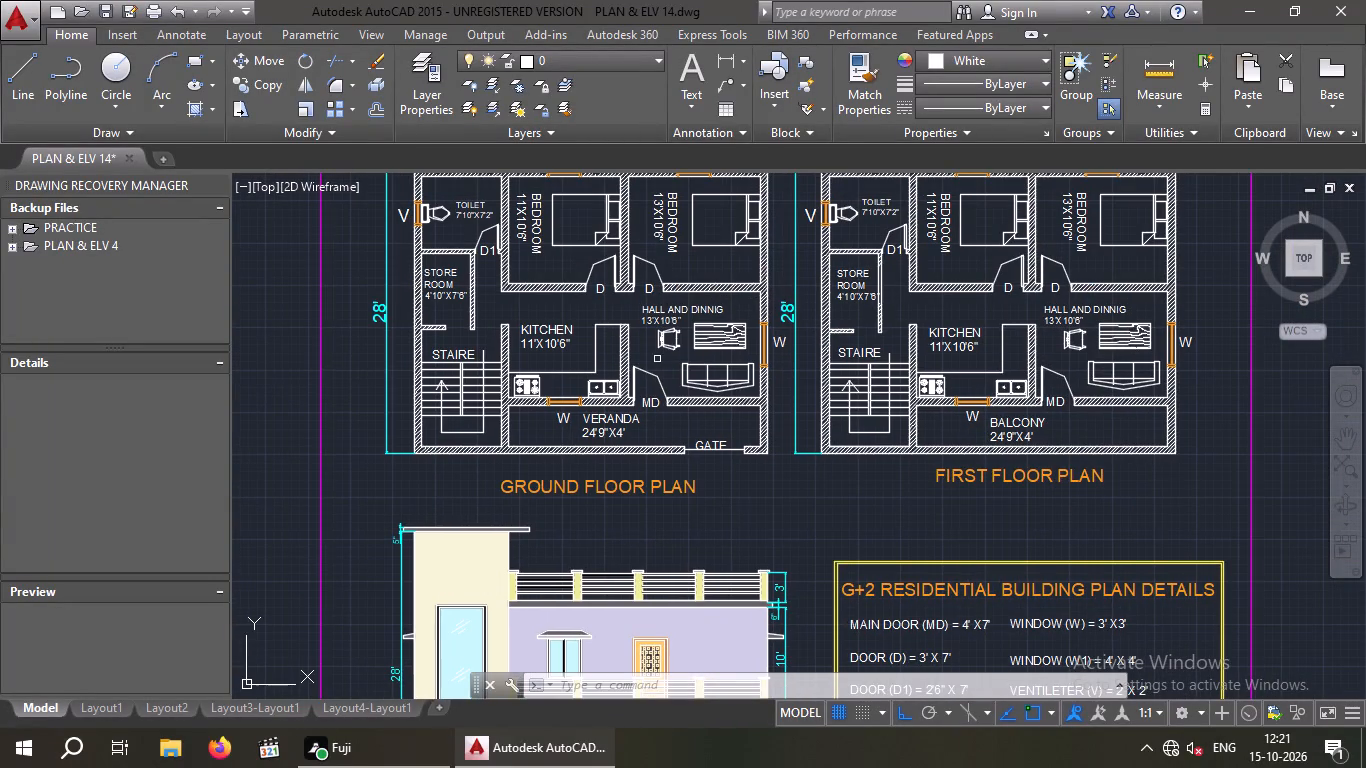
middle_click_drag(640, 334, 581, 499)
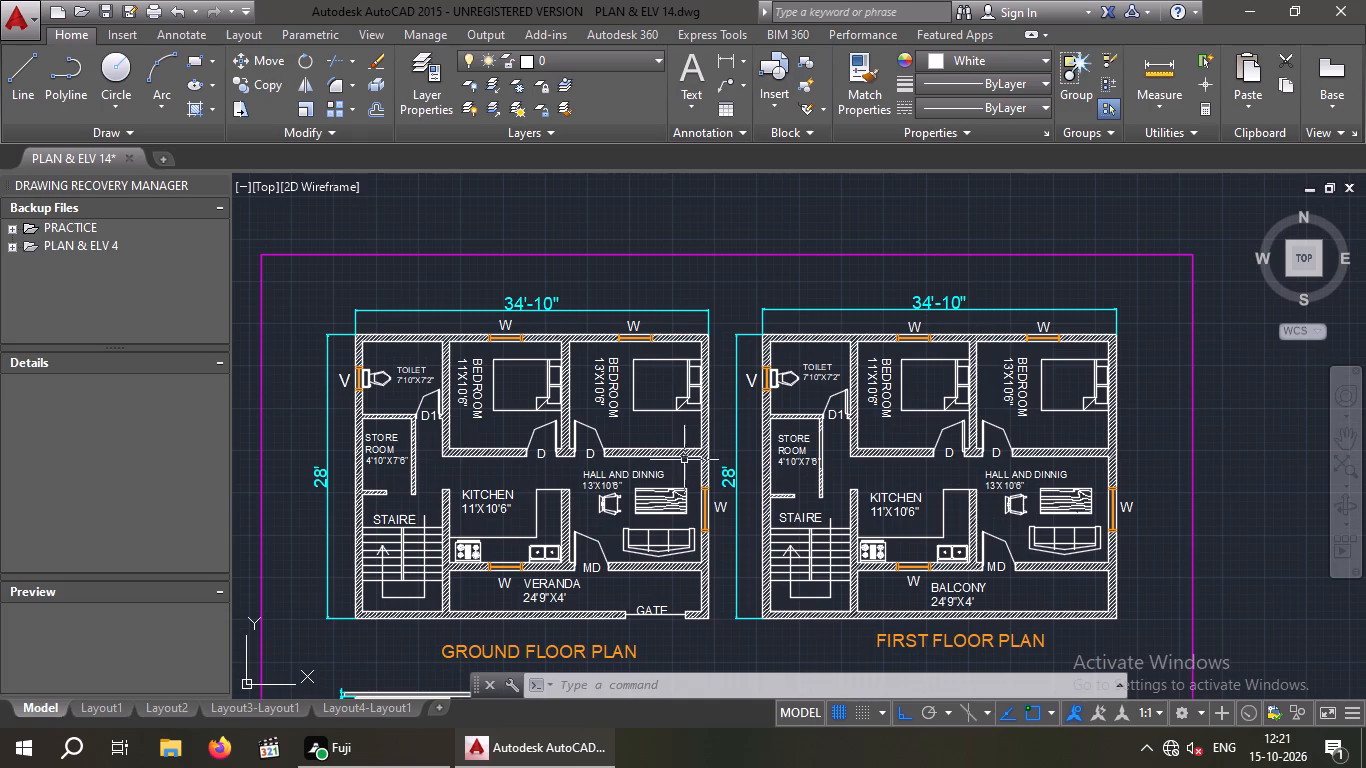
middle_click_drag(685, 443, 827, 331)
scroll(813, 329, "down", 5)
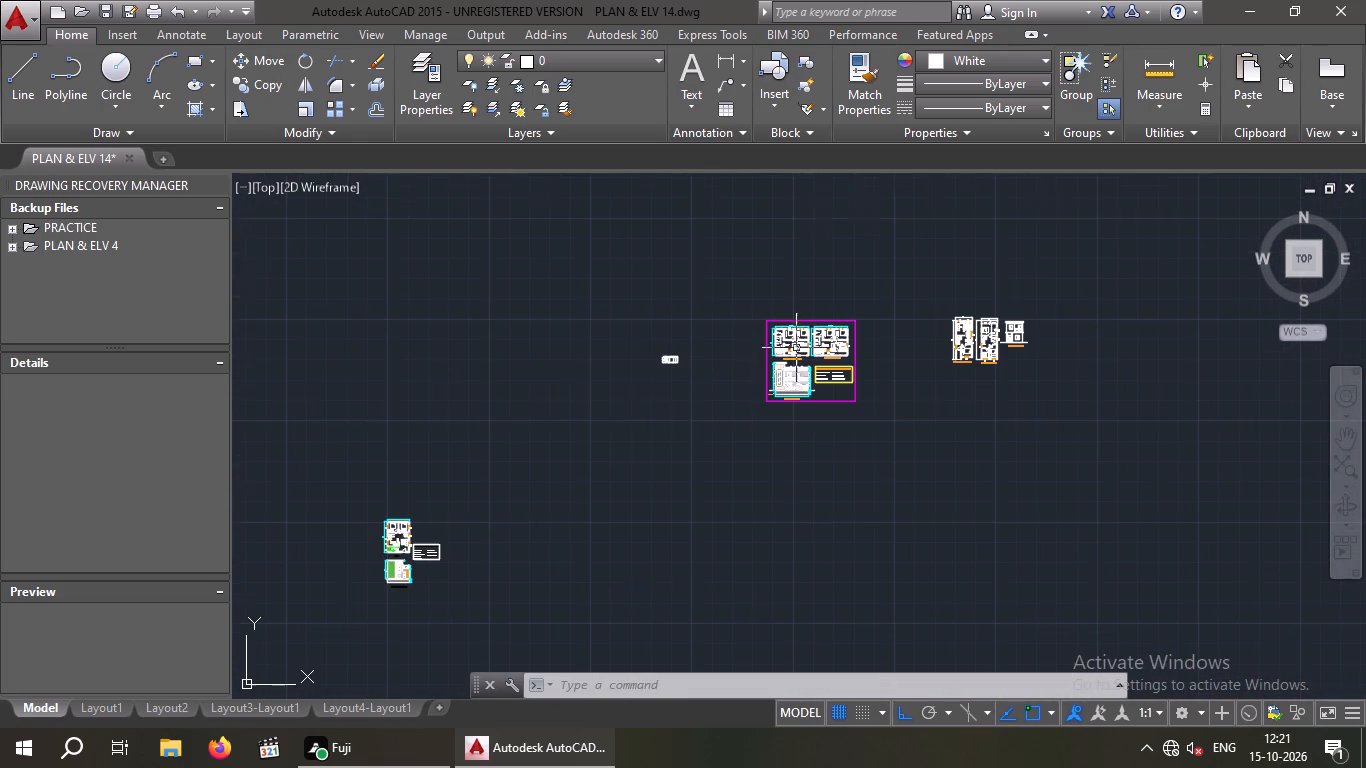
Copy the BEDROOM 10'9"X10'6" label from the 23'-wide reference plan into the apartment plan's north-west corner bedroom, with Ortho off.
scroll(399, 536, "up", 8)
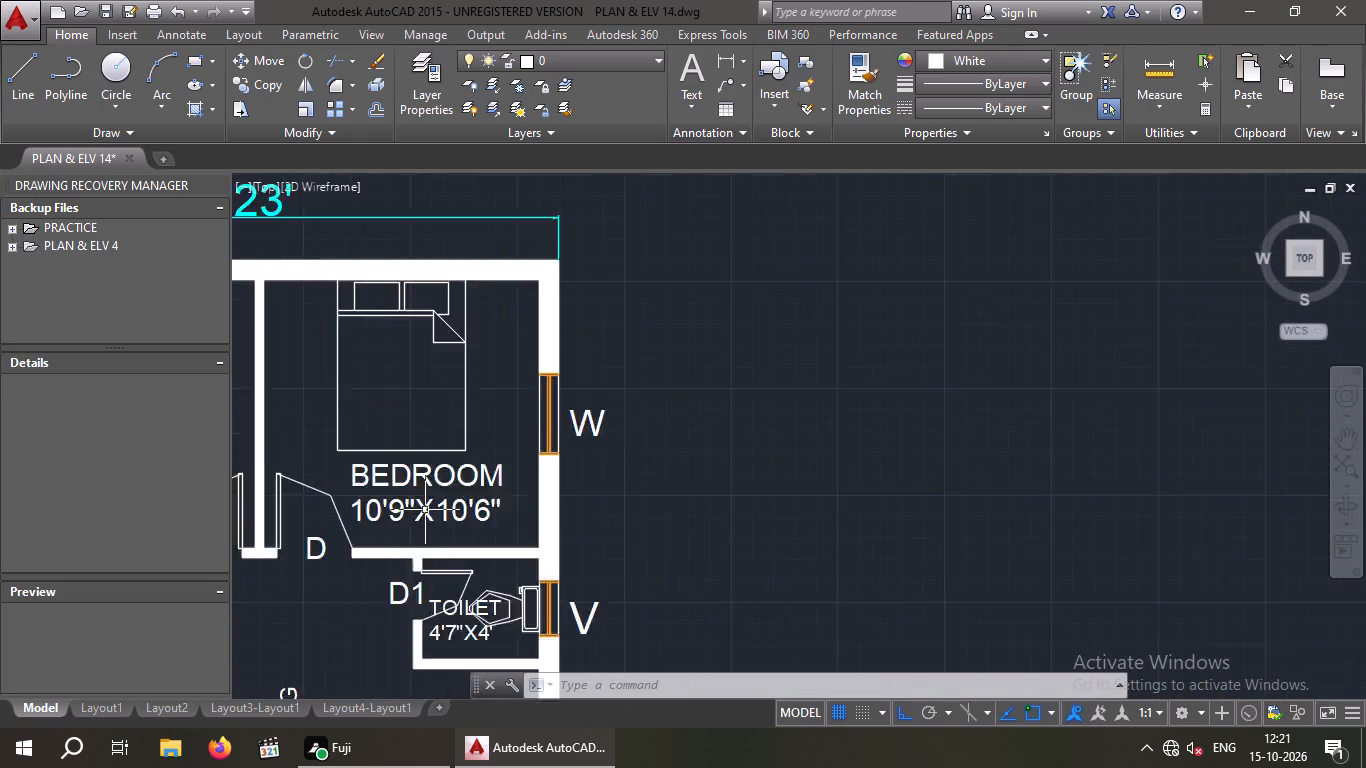
scroll(425, 510, "up", 1)
left_click_drag(625, 489, 585, 554)
left_click(501, 540)
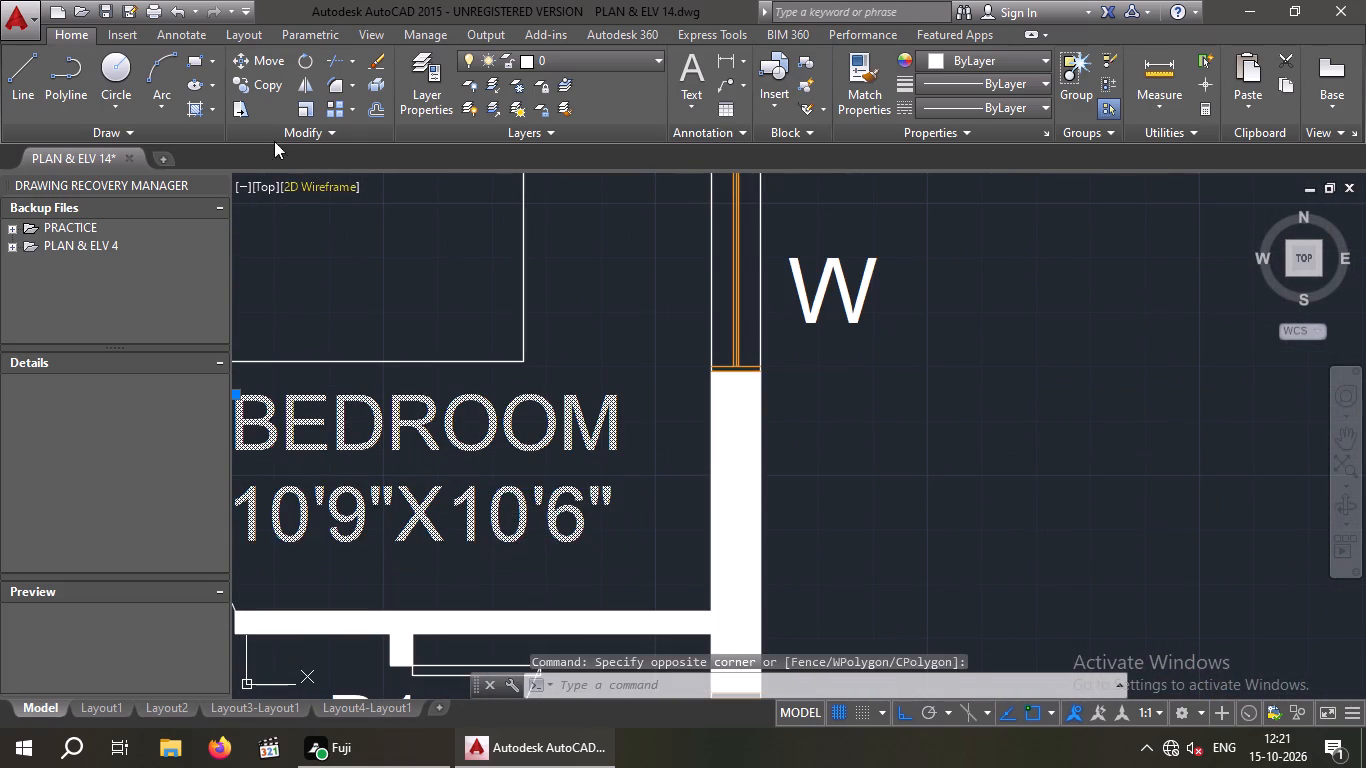
left_click(260, 88)
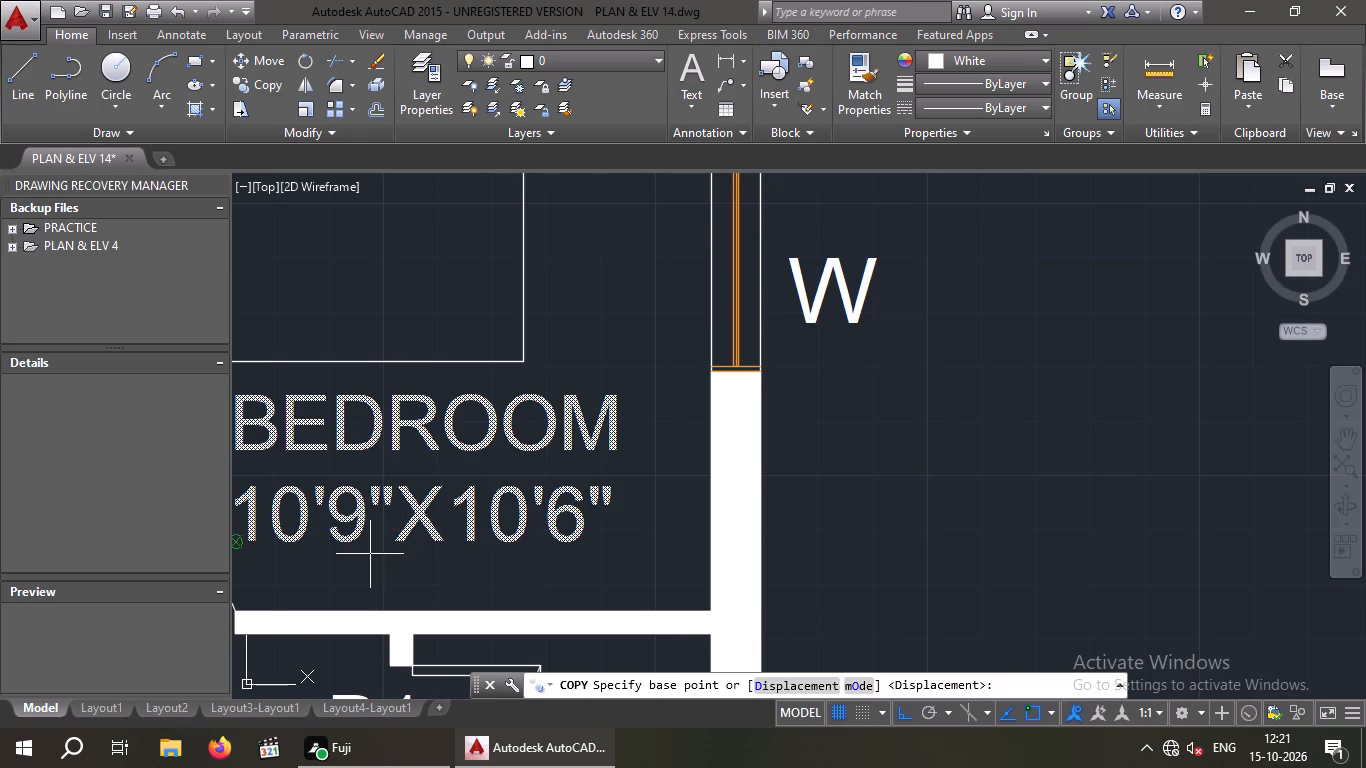
left_click(341, 546)
scroll(416, 507, "down", 6)
scroll(600, 447, "down", 4)
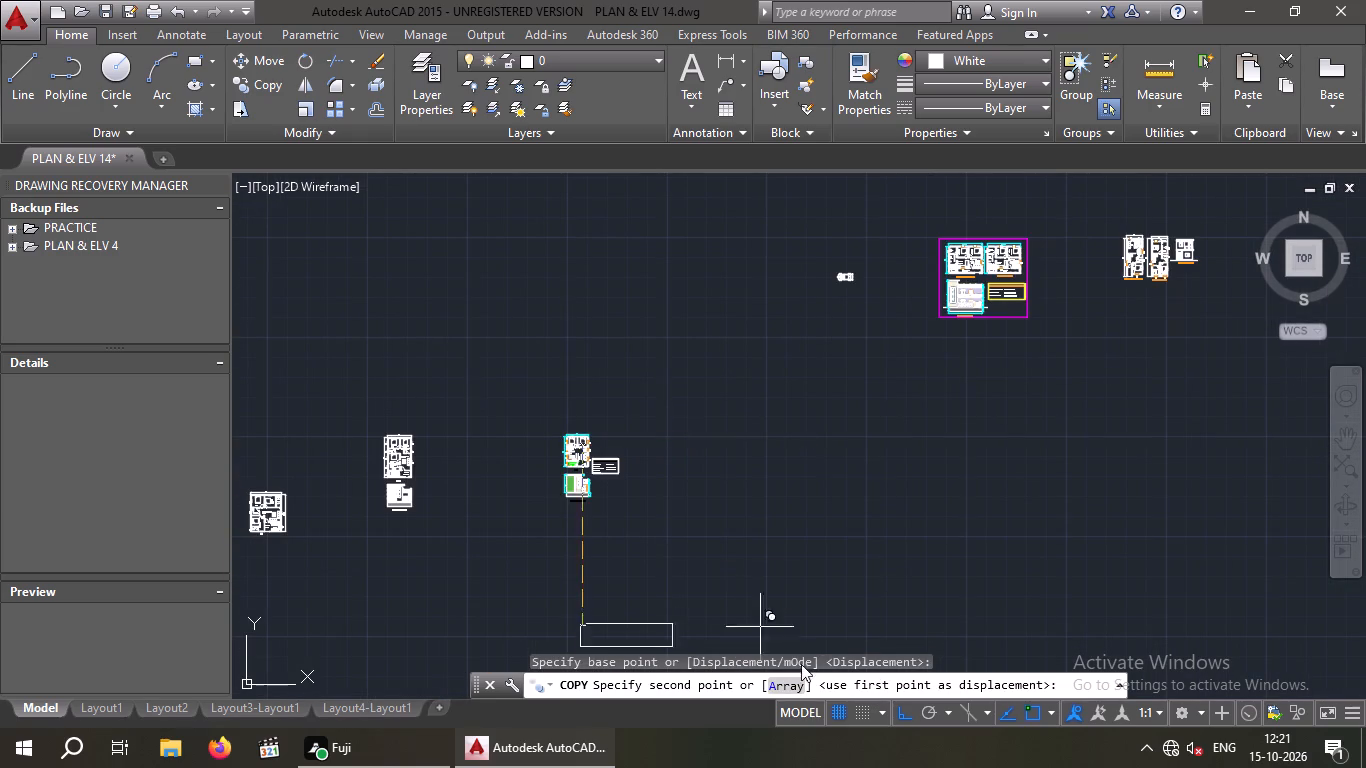
left_click(908, 716)
scroll(772, 423, "down", 2)
middle_click_drag(772, 422, 737, 529)
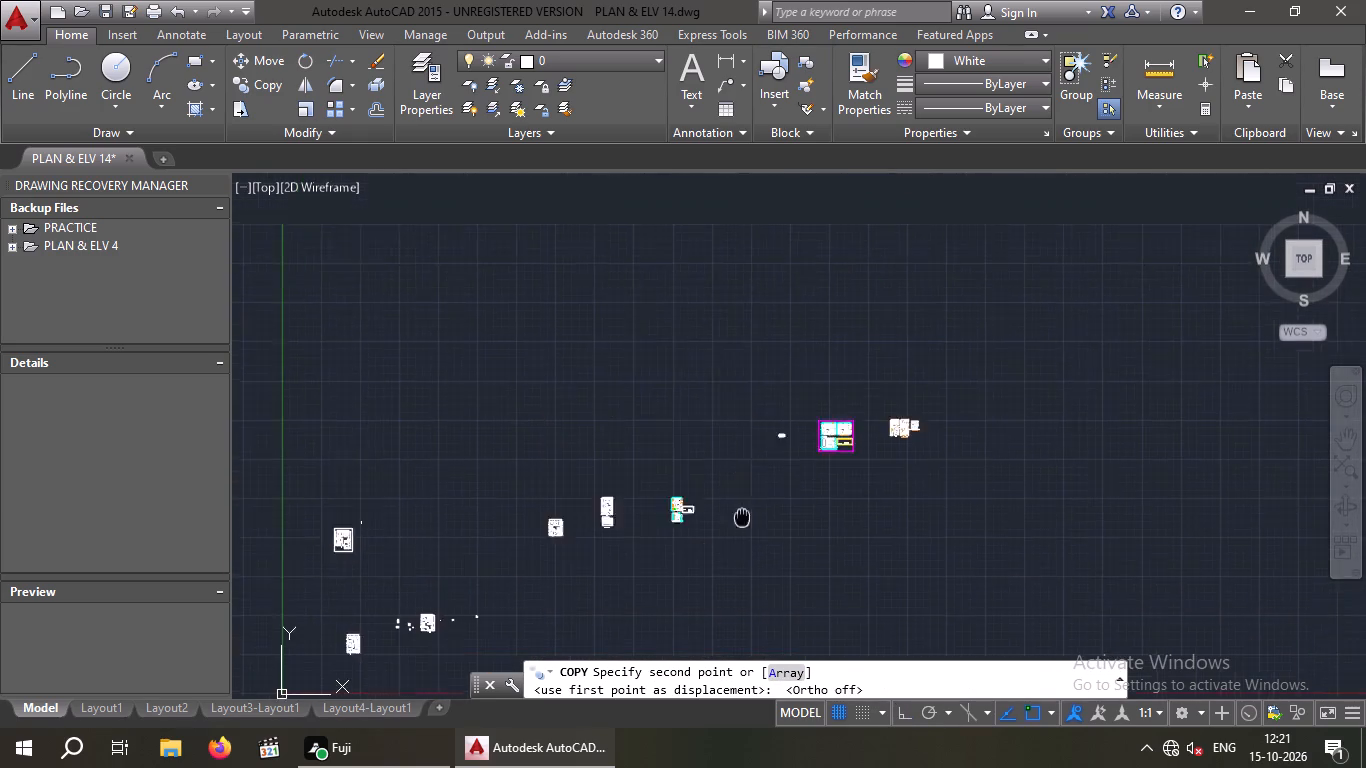
middle_click_drag(737, 529, 653, 665)
middle_click_drag(775, 358, 656, 560)
scroll(684, 463, "up", 3)
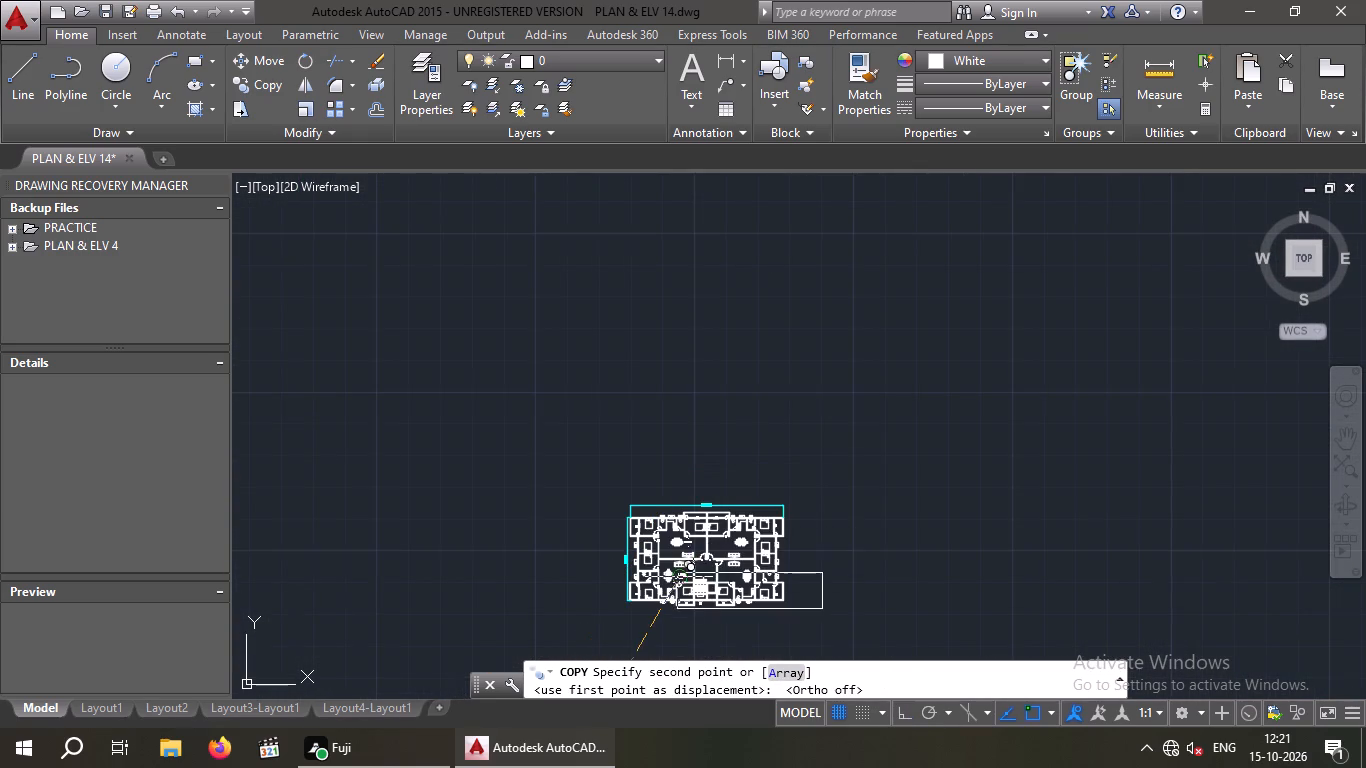
middle_click_drag(678, 579, 676, 467)
scroll(659, 444, "up", 5)
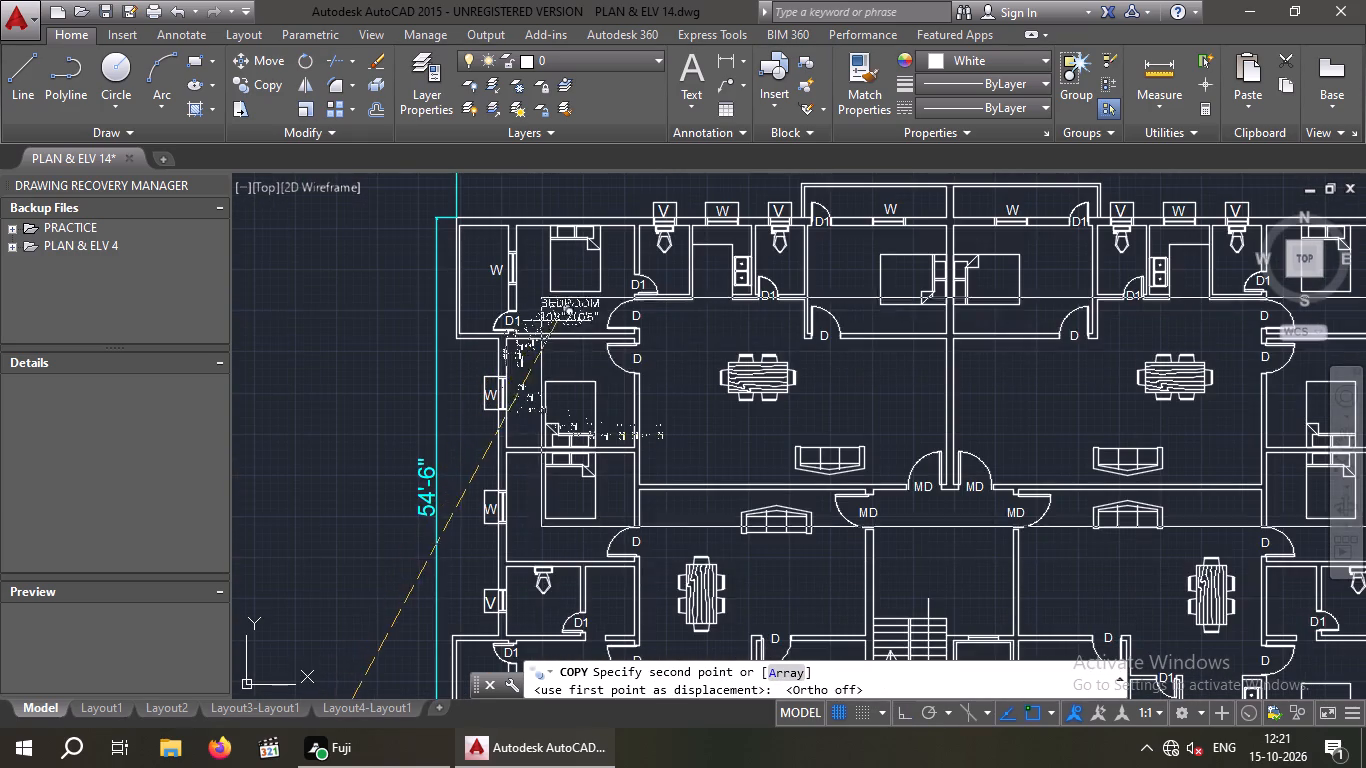
scroll(557, 321, "up", 3)
left_click(554, 333)
Place further copies of the bedroom label in the west bedroom above the toilet, the north-east corner bedroom and the matching east bedroom.
scroll(554, 333, "down", 4)
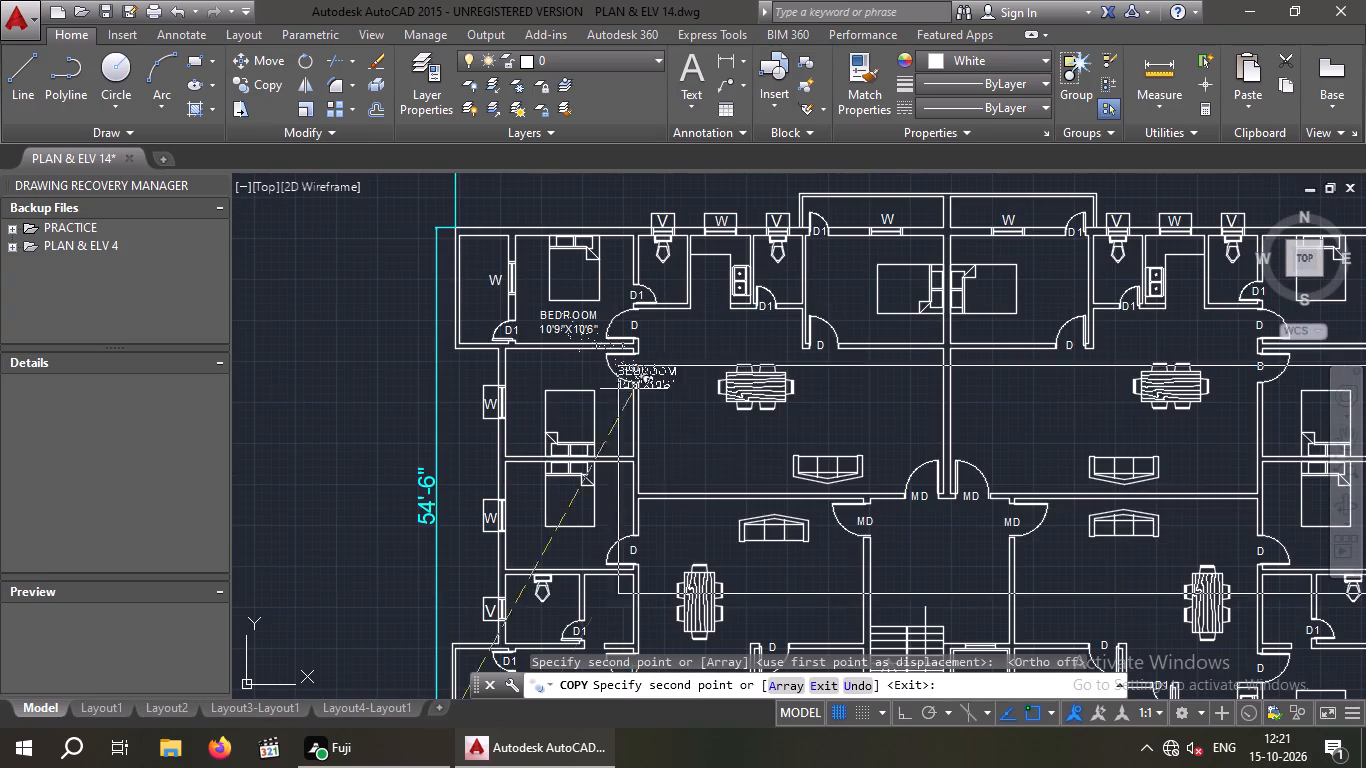
middle_click_drag(728, 412, 705, 411)
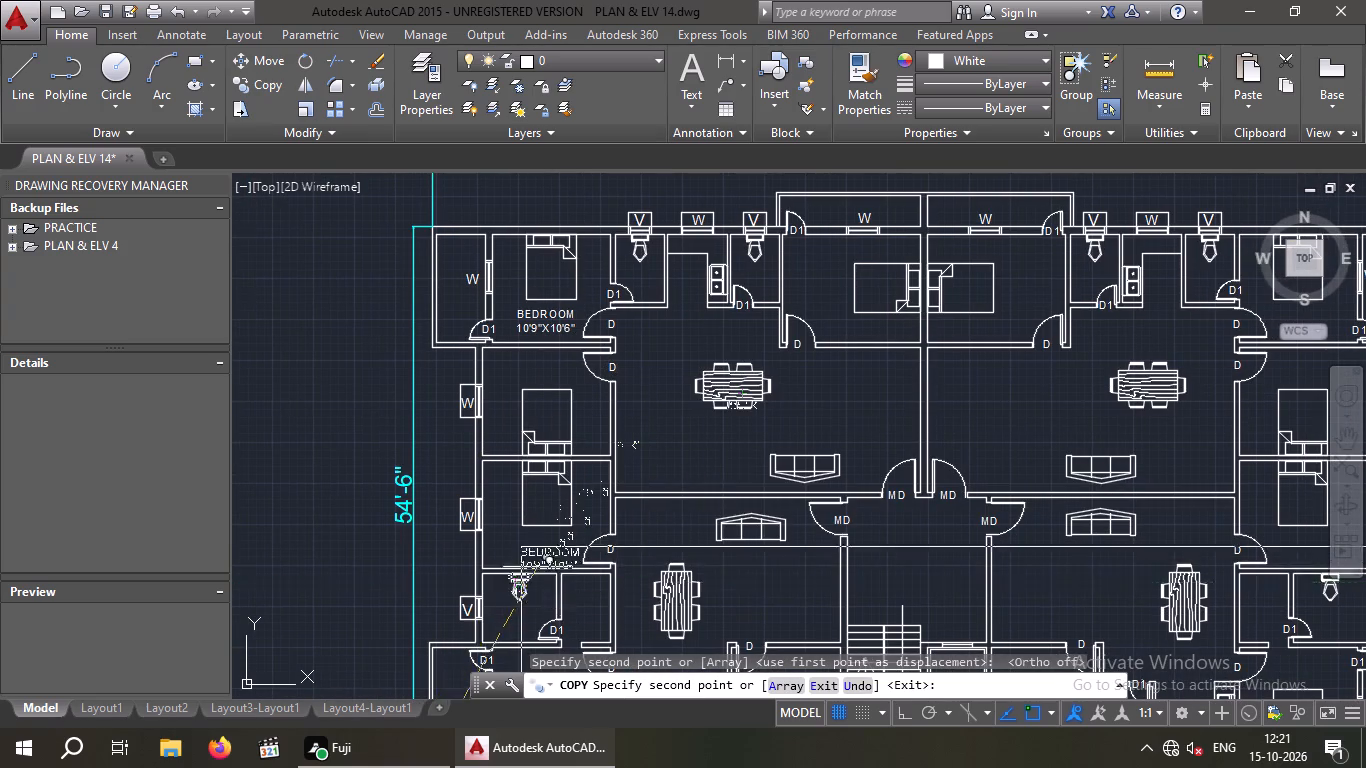
scroll(537, 565, "up", 2)
left_click(521, 557)
scroll(586, 509, "down", 3)
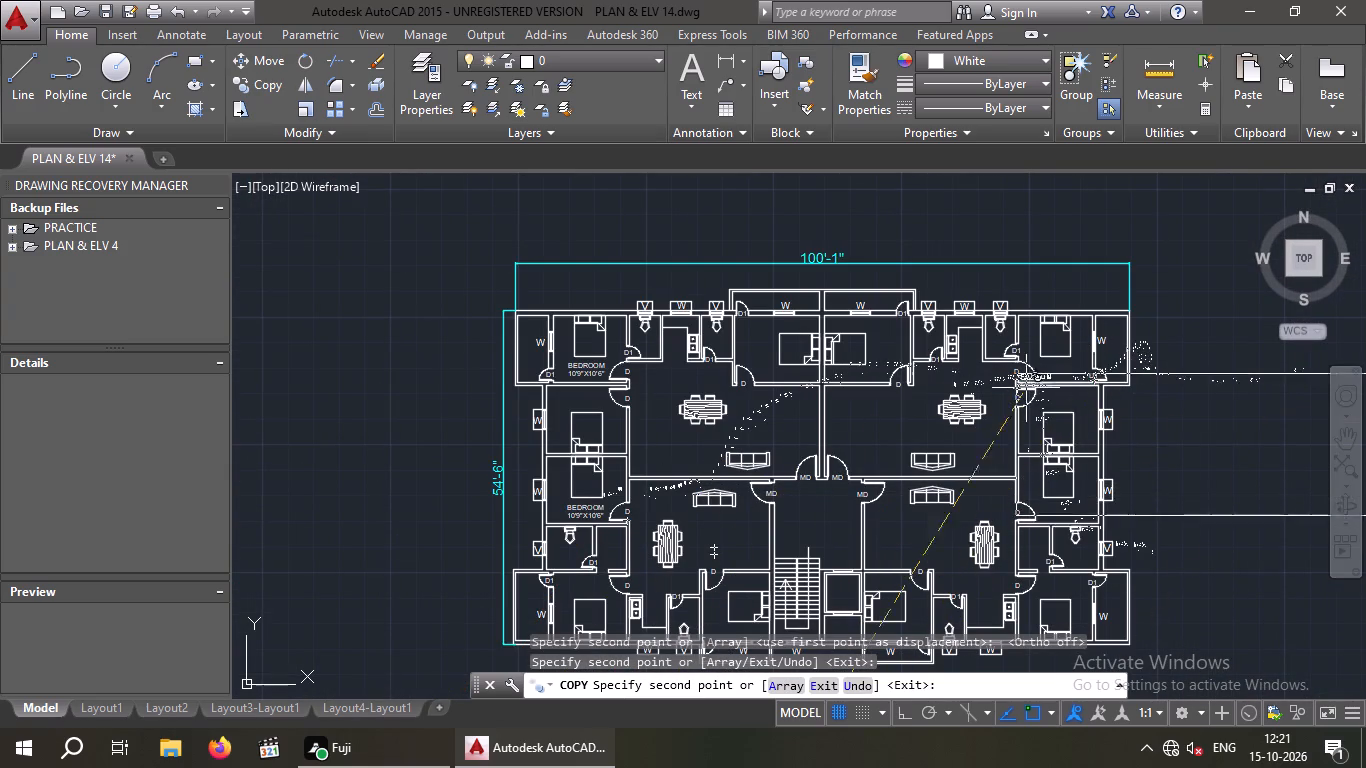
scroll(1063, 374, "up", 3)
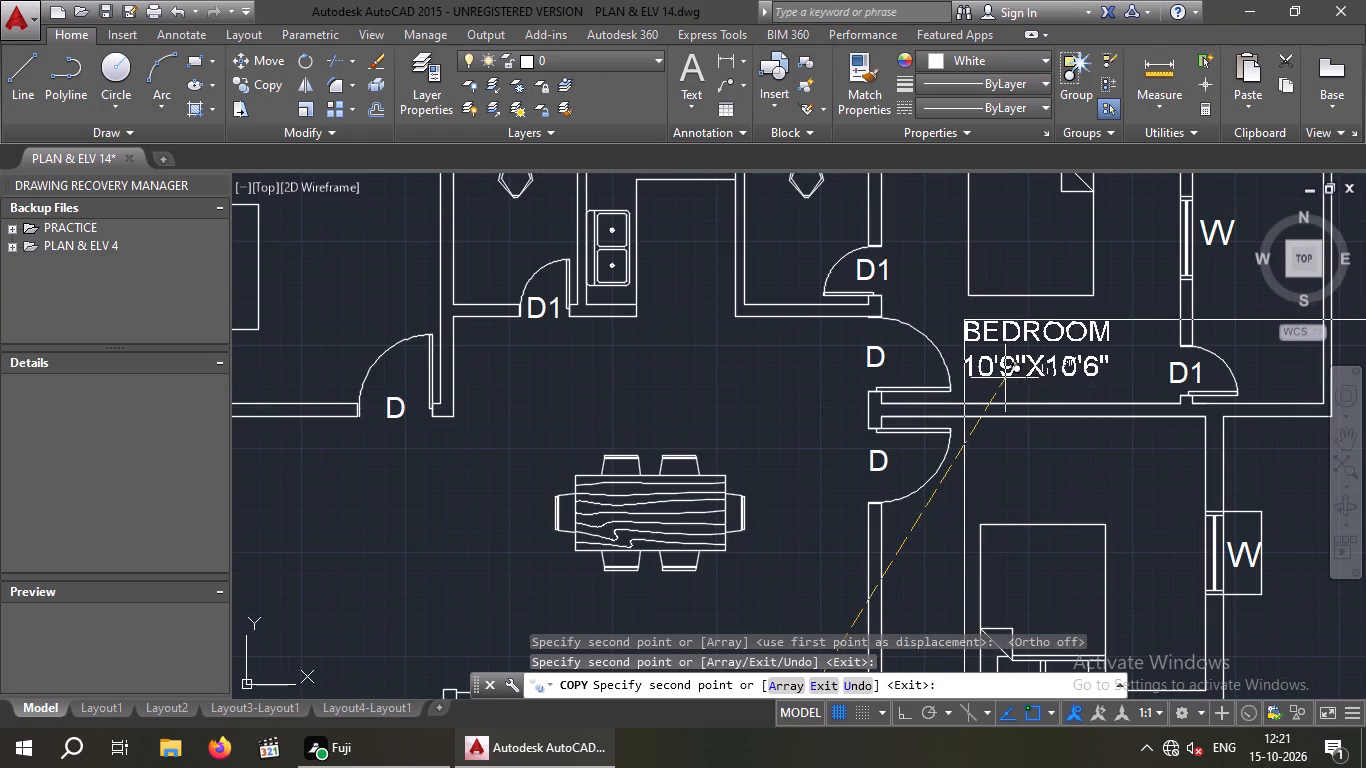
left_click(1004, 378)
scroll(1017, 393, "down", 3)
scroll(1026, 546, "up", 3)
left_click(993, 503)
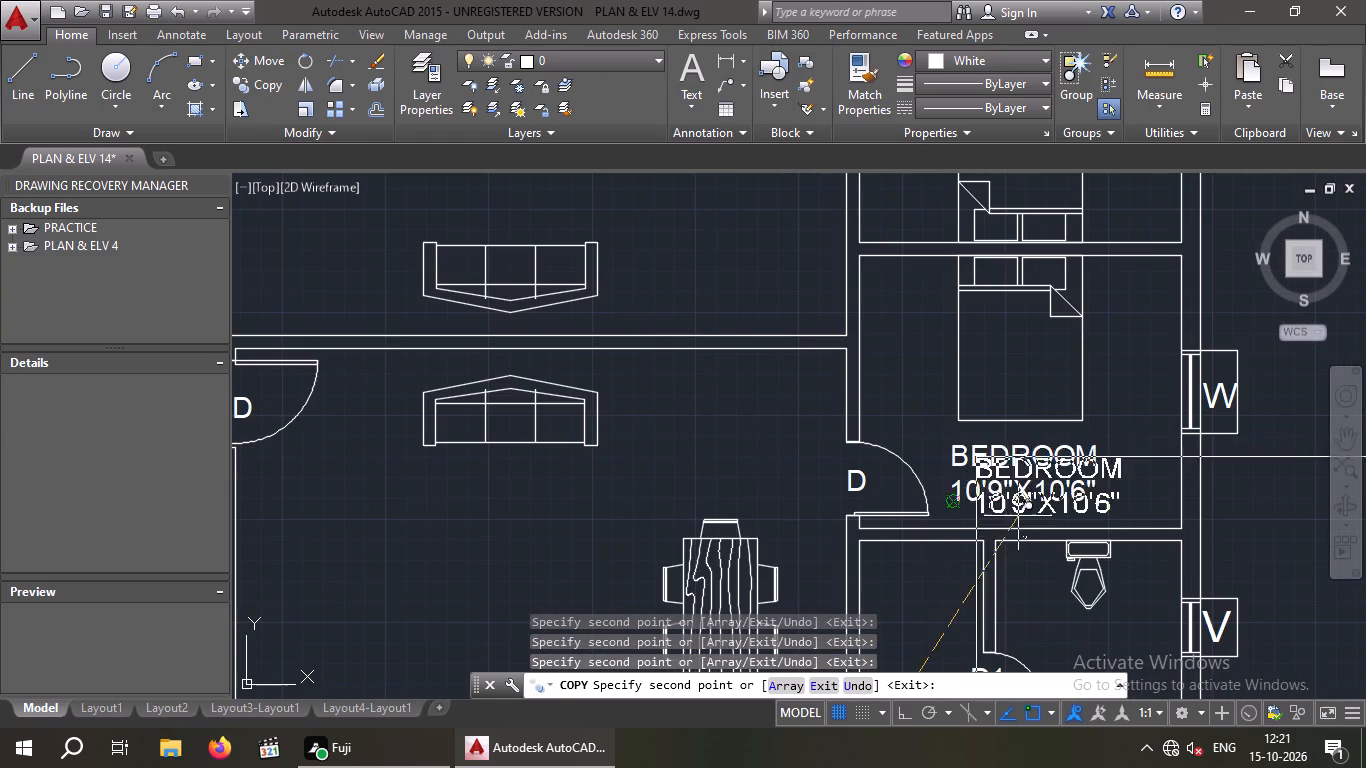
scroll(1019, 515, "down", 4)
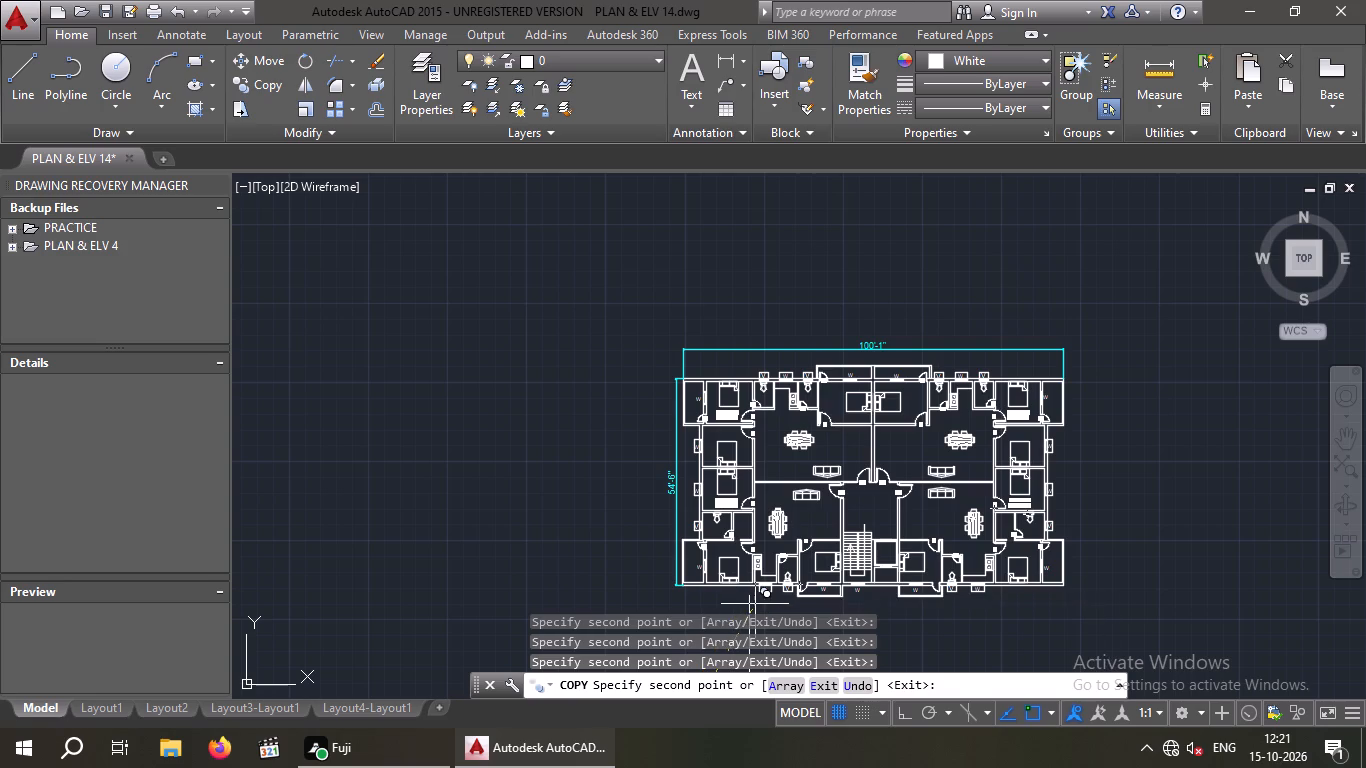
key("Escape")
key("Escape")
Measure the north-west corner bedroom's inside width and depth using the Linear dimension tool, without placing any dimension.
scroll(705, 506, "up", 2)
scroll(722, 507, "down", 1)
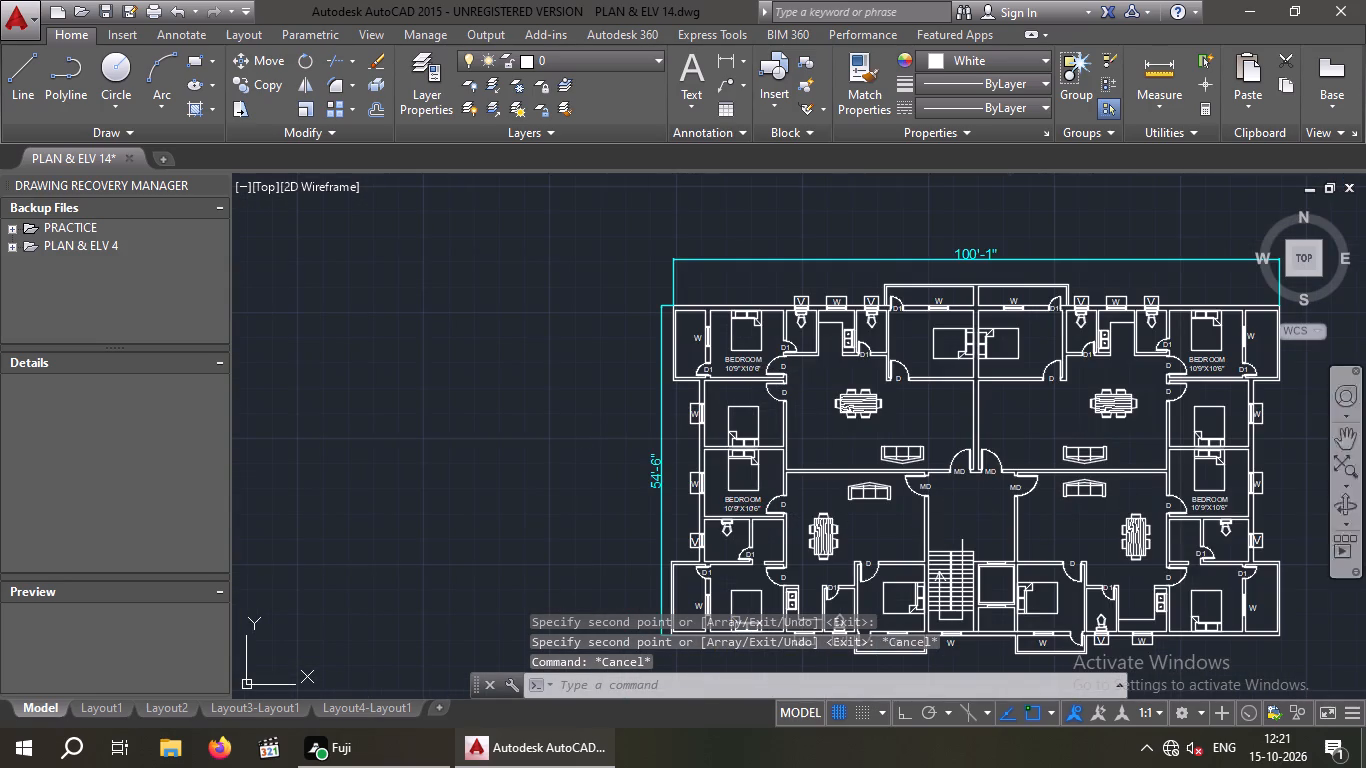
left_click(729, 55)
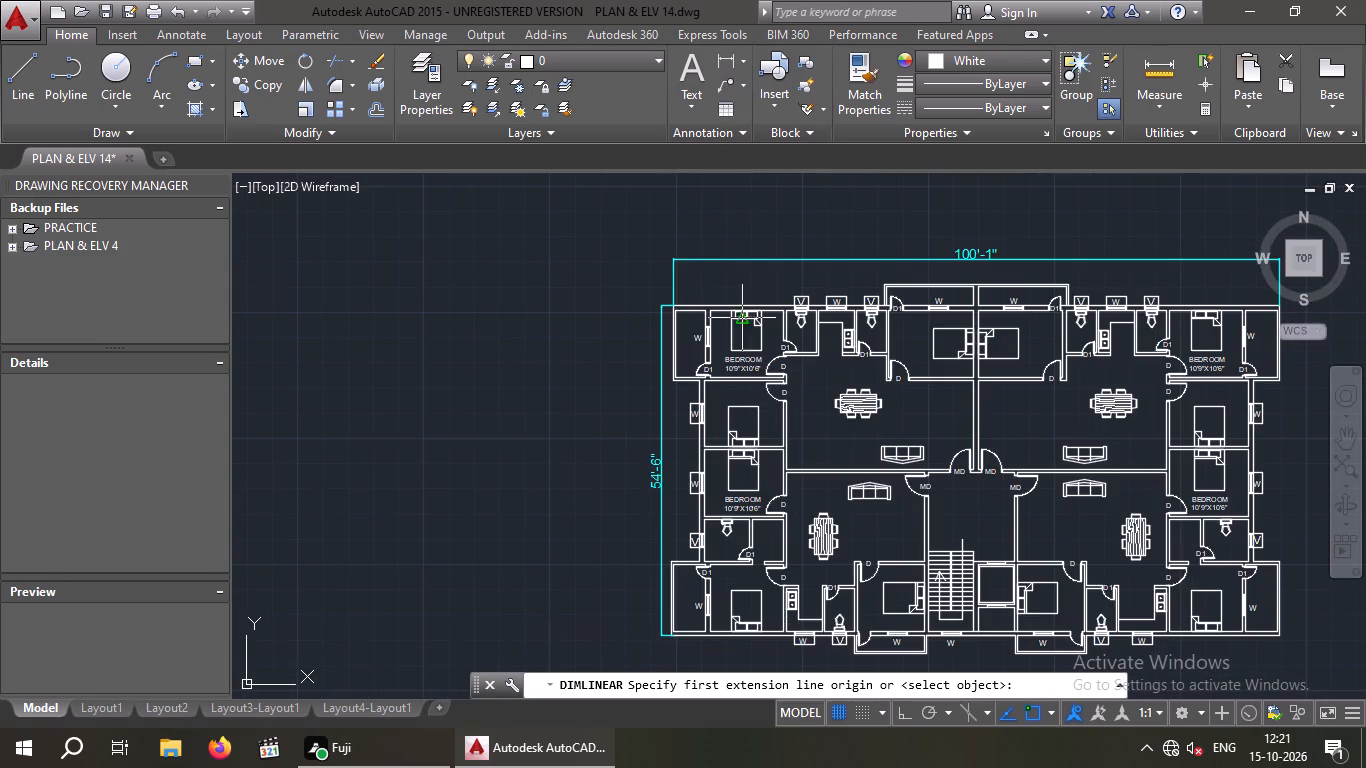
scroll(694, 353, "up", 3)
middle_click_drag(719, 292, 603, 478)
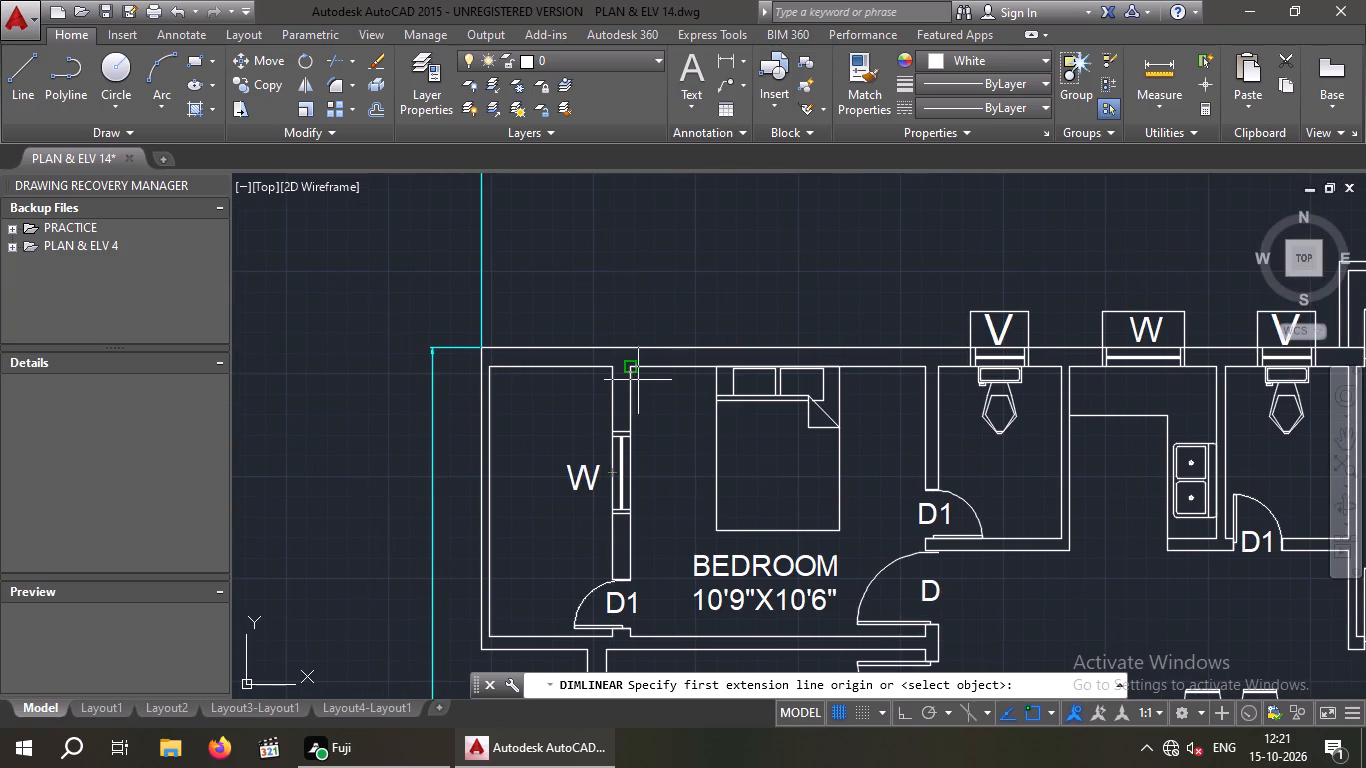
left_click_drag(634, 368, 644, 367)
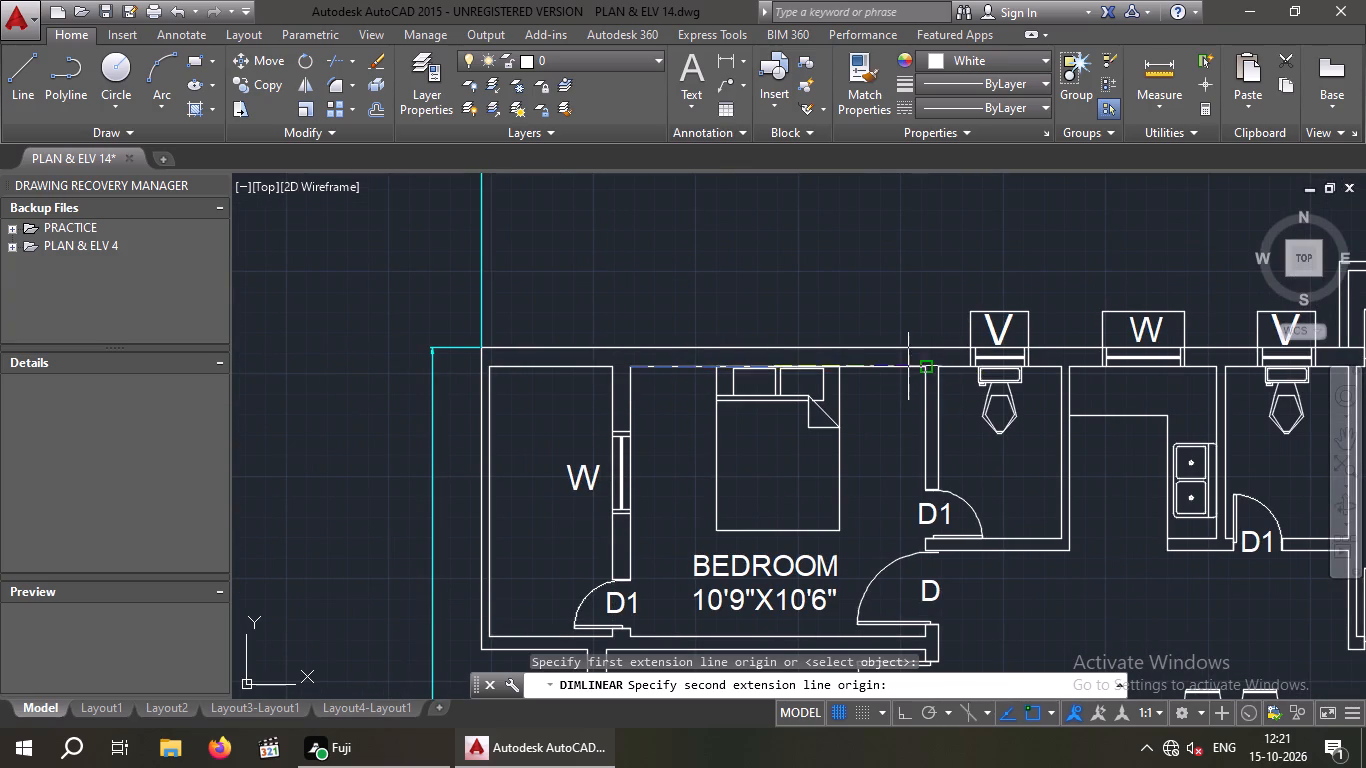
left_click(929, 368)
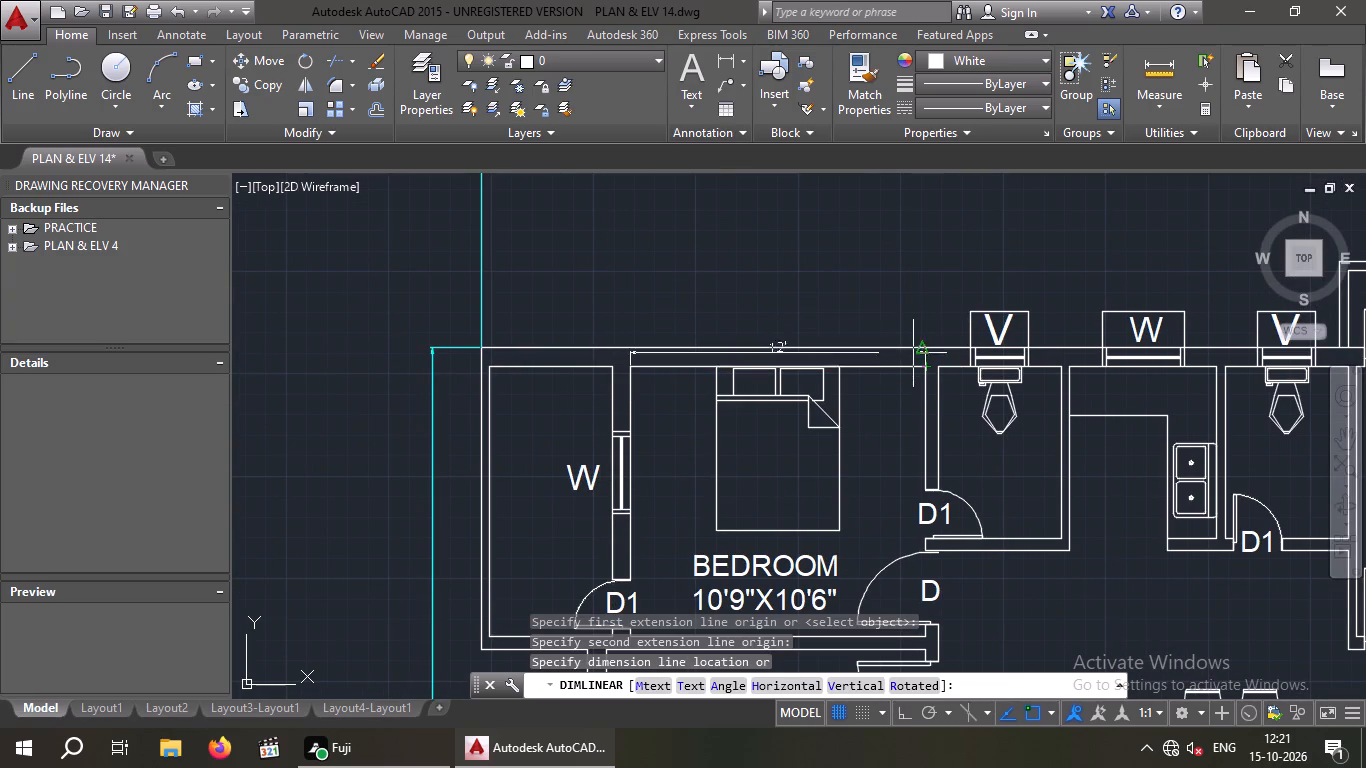
key("space")
middle_click_drag(674, 444, 667, 363)
key("space")
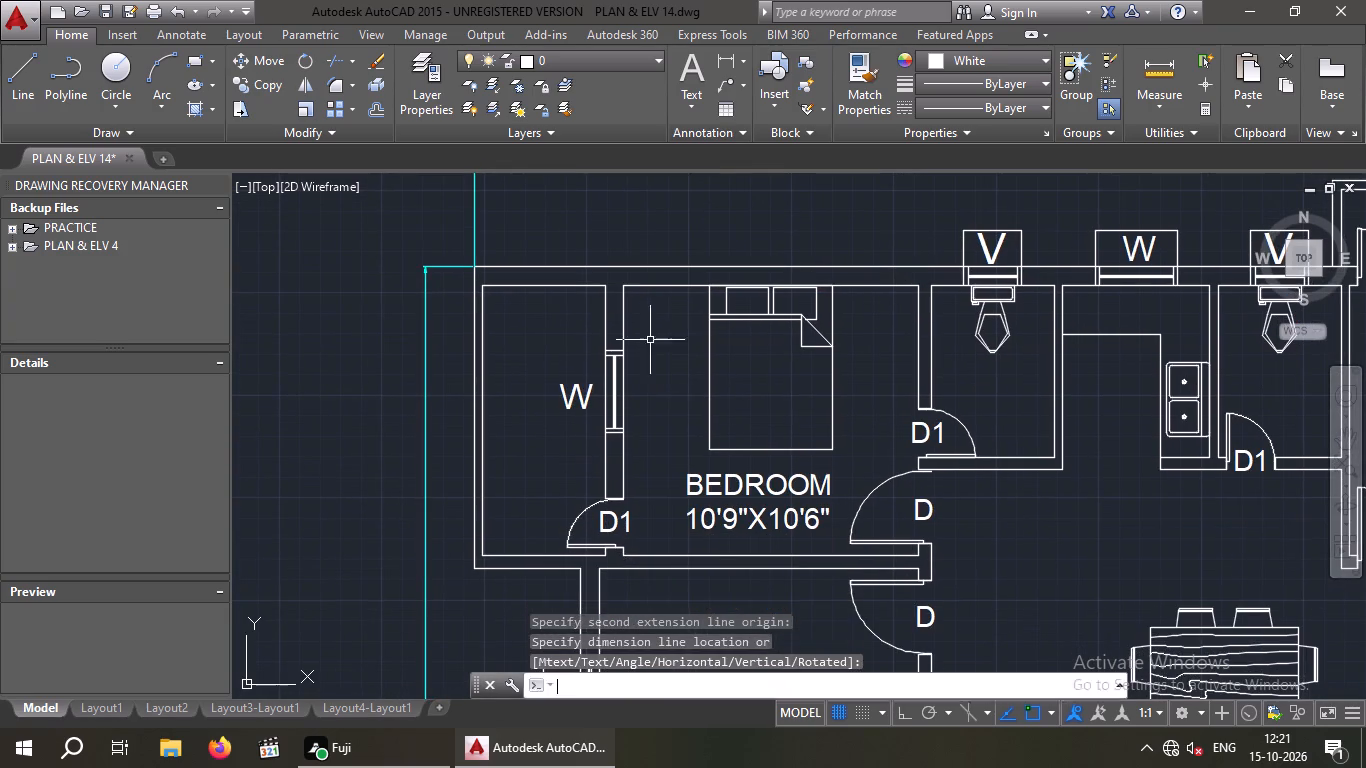
left_click_drag(622, 291, 622, 306)
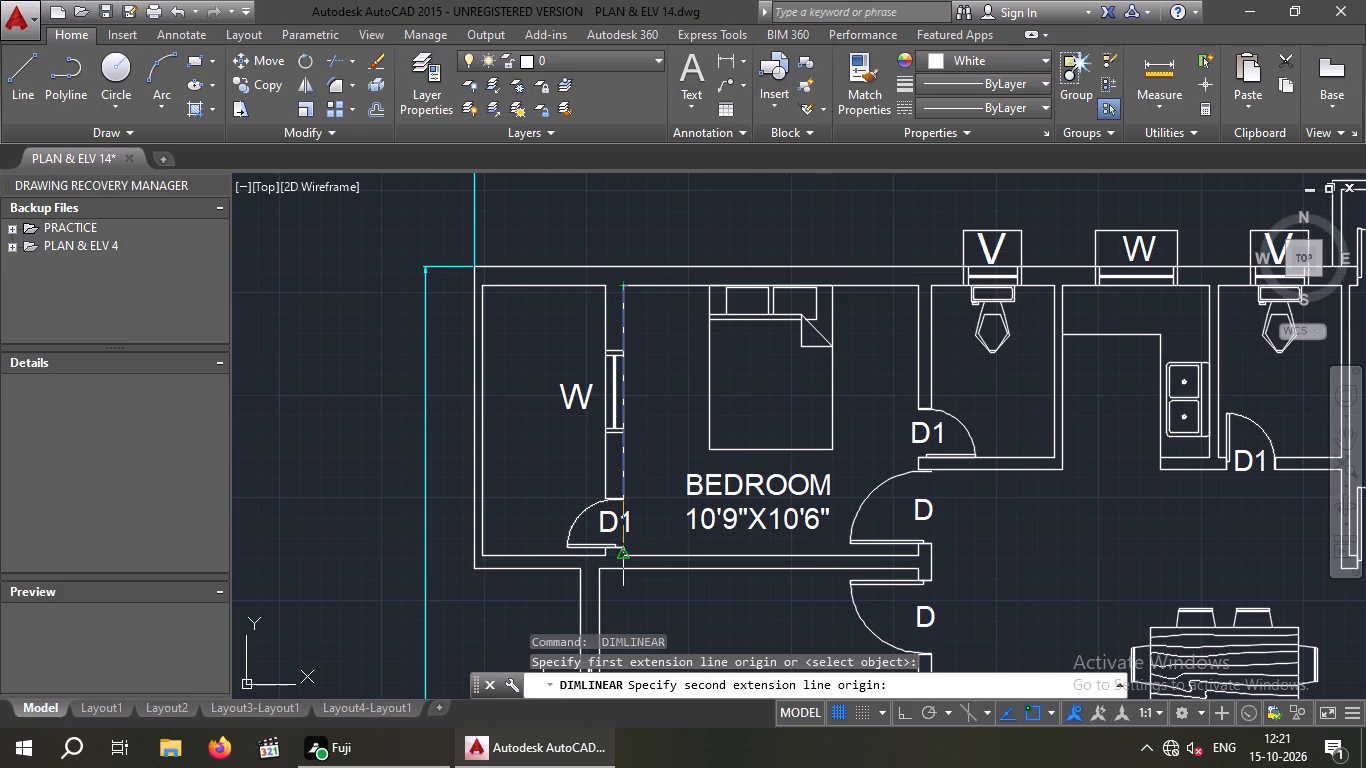
left_click(620, 554)
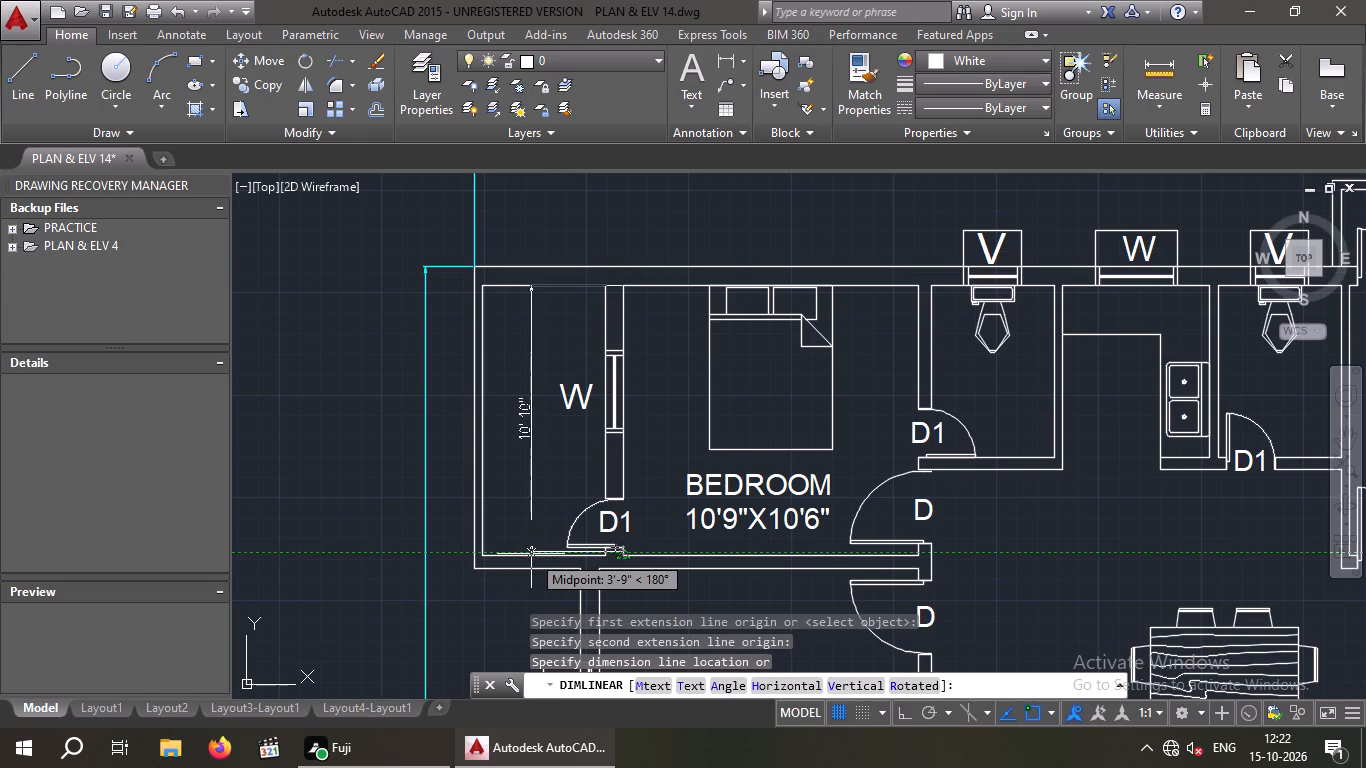
key("space")
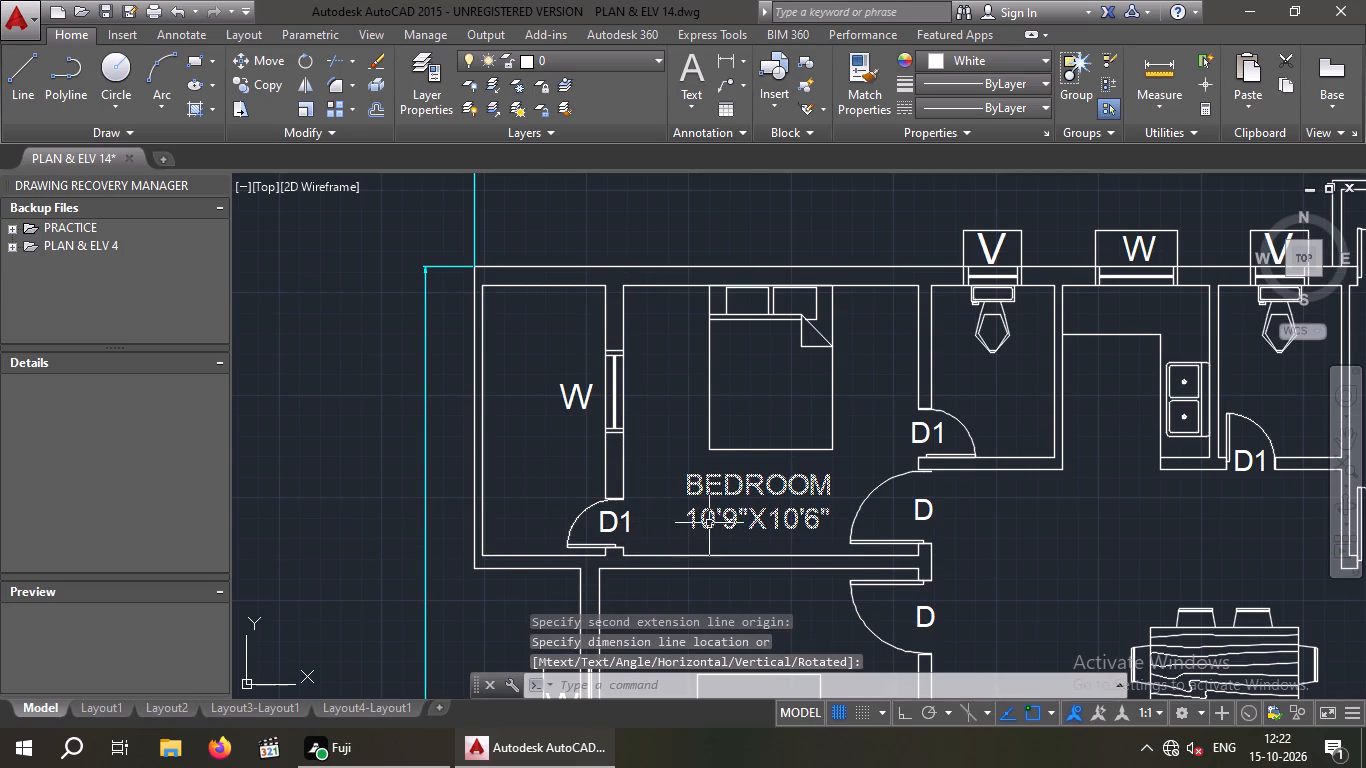
Change the size line of the north-west corner bedroom's label to 12'X10'10".
double_click(709, 522)
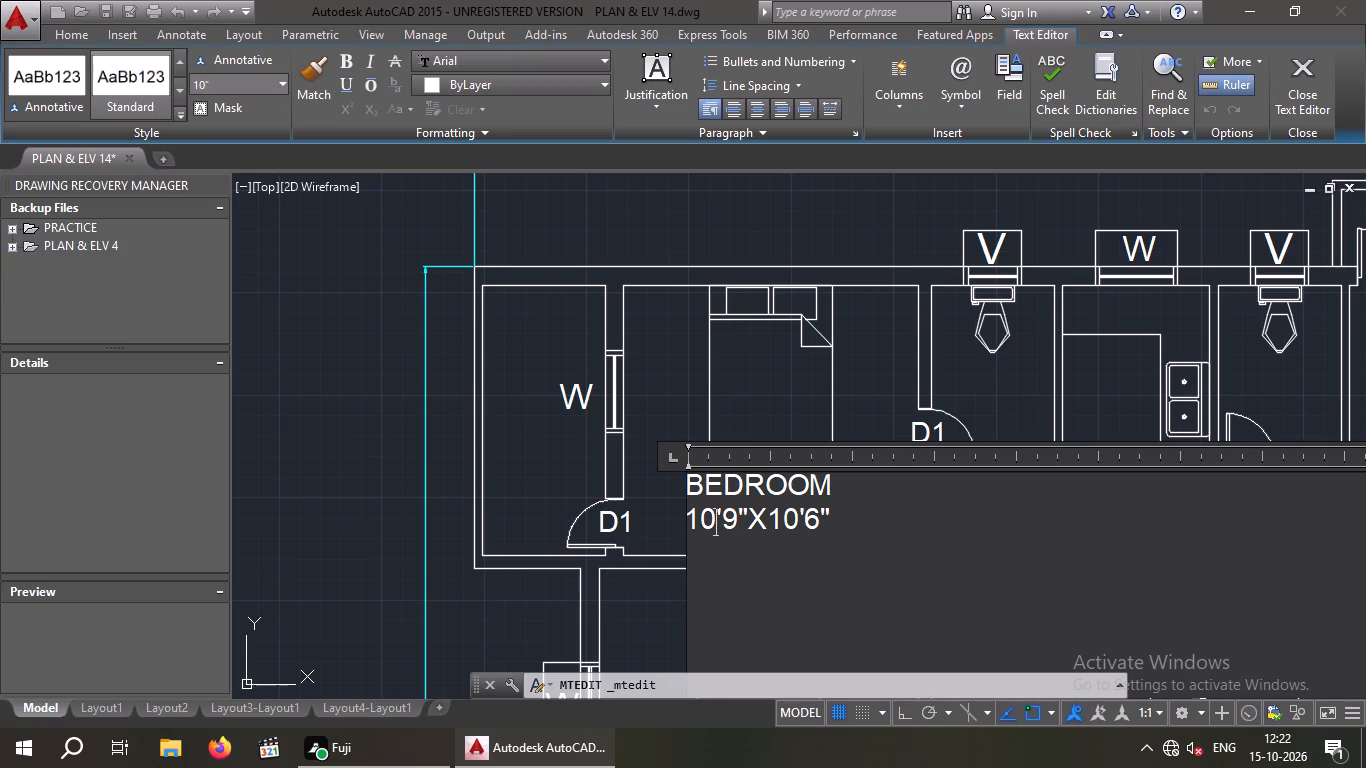
key("BackSpace")
key("2")
key("Right")
key("Right")
key("Right")
key("BackSpace")
key("BackSpace")
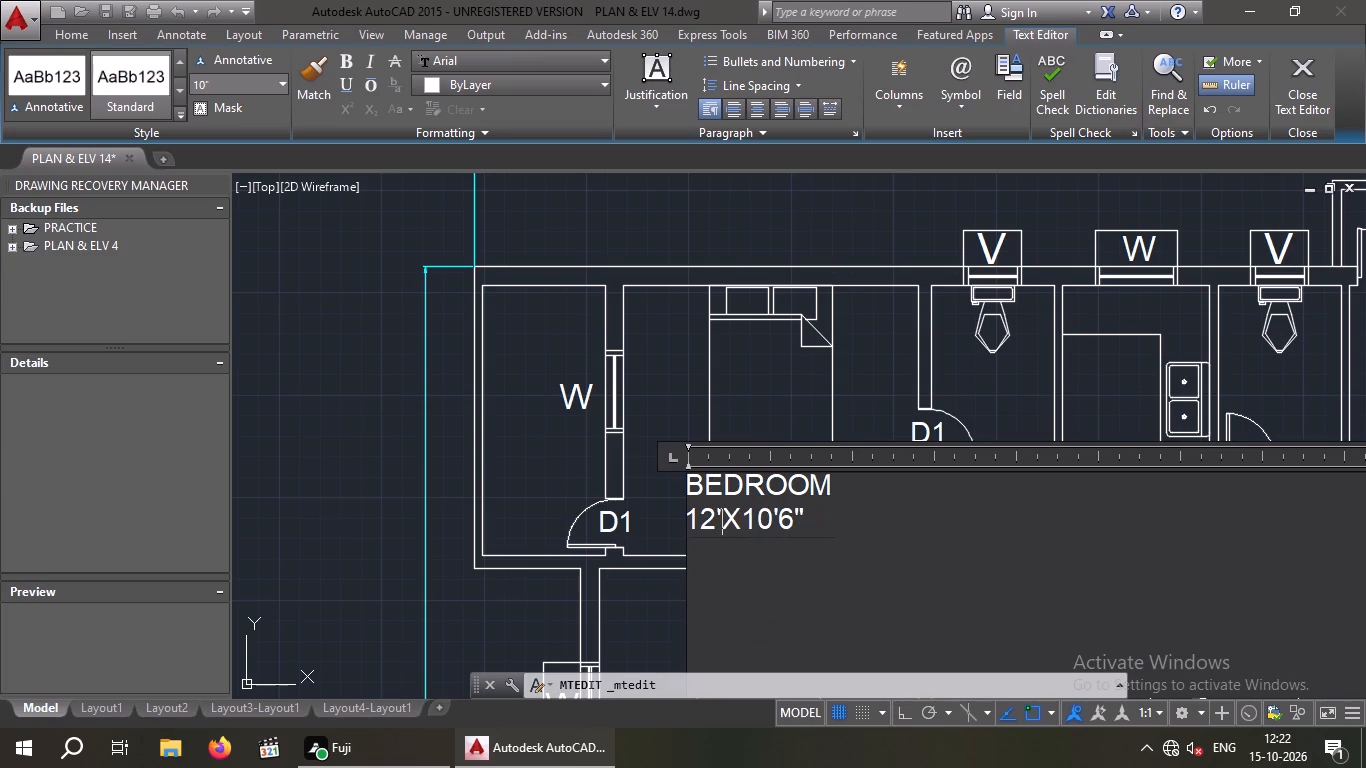
key("Right")
key("Right")
key("Right")
key("Right")
key("Right")
key("BackSpace")
key("1")
key("0")
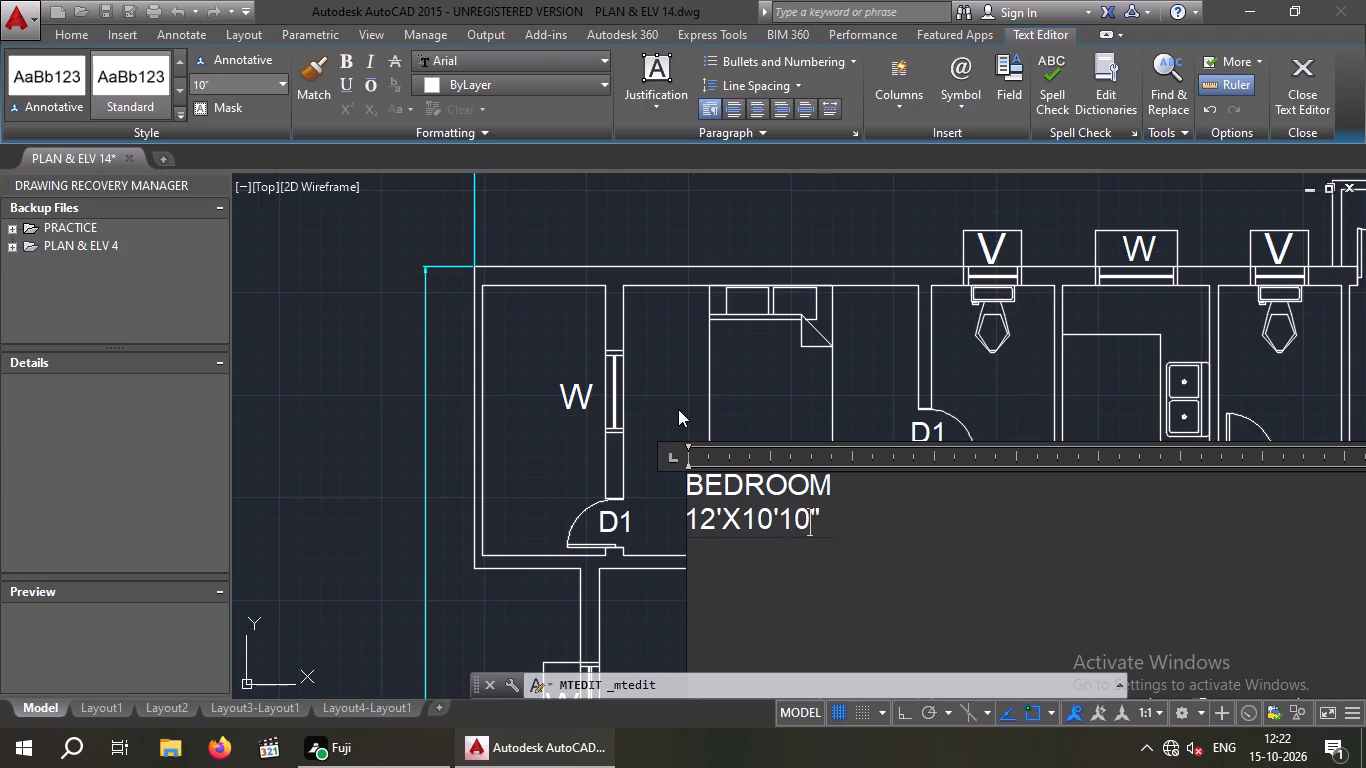
left_click(671, 403)
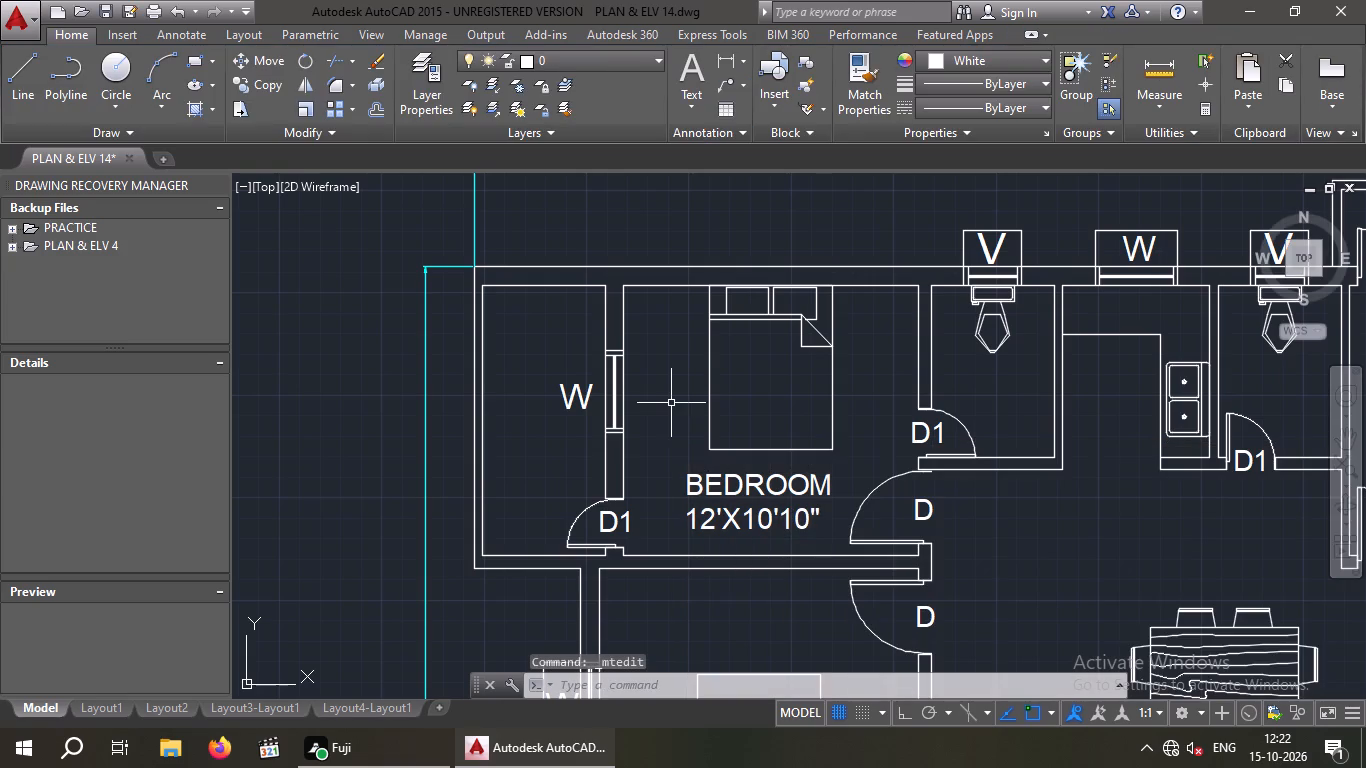
scroll(1048, 492, "down", 1)
Measure the north-east corner bedroom's inside width and depth using the Linear dimension tool, without placing any dimension.
middle_click_drag(1052, 493, 310, 401)
scroll(382, 385, "down", 1)
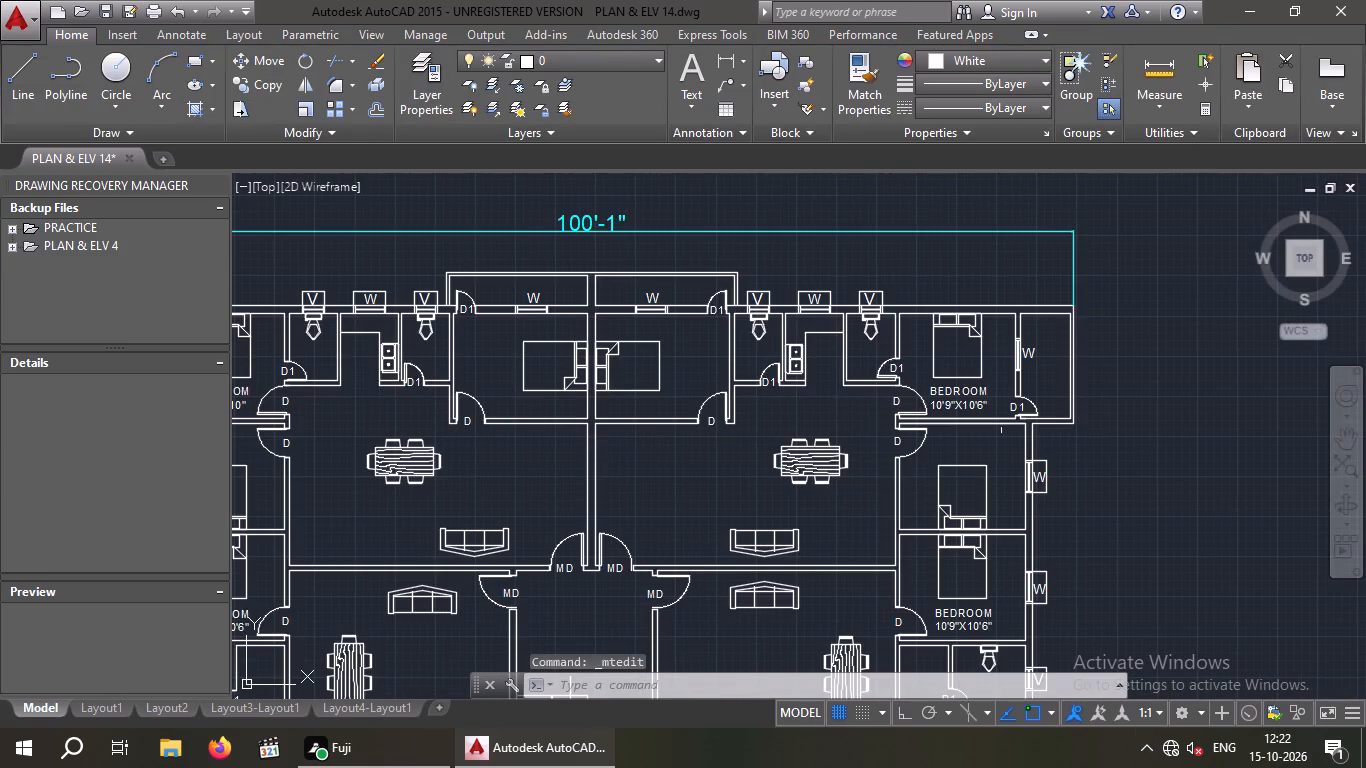
middle_click_drag(1010, 427, 813, 475)
scroll(757, 438, "up", 4)
middle_click_drag(773, 439, 603, 442)
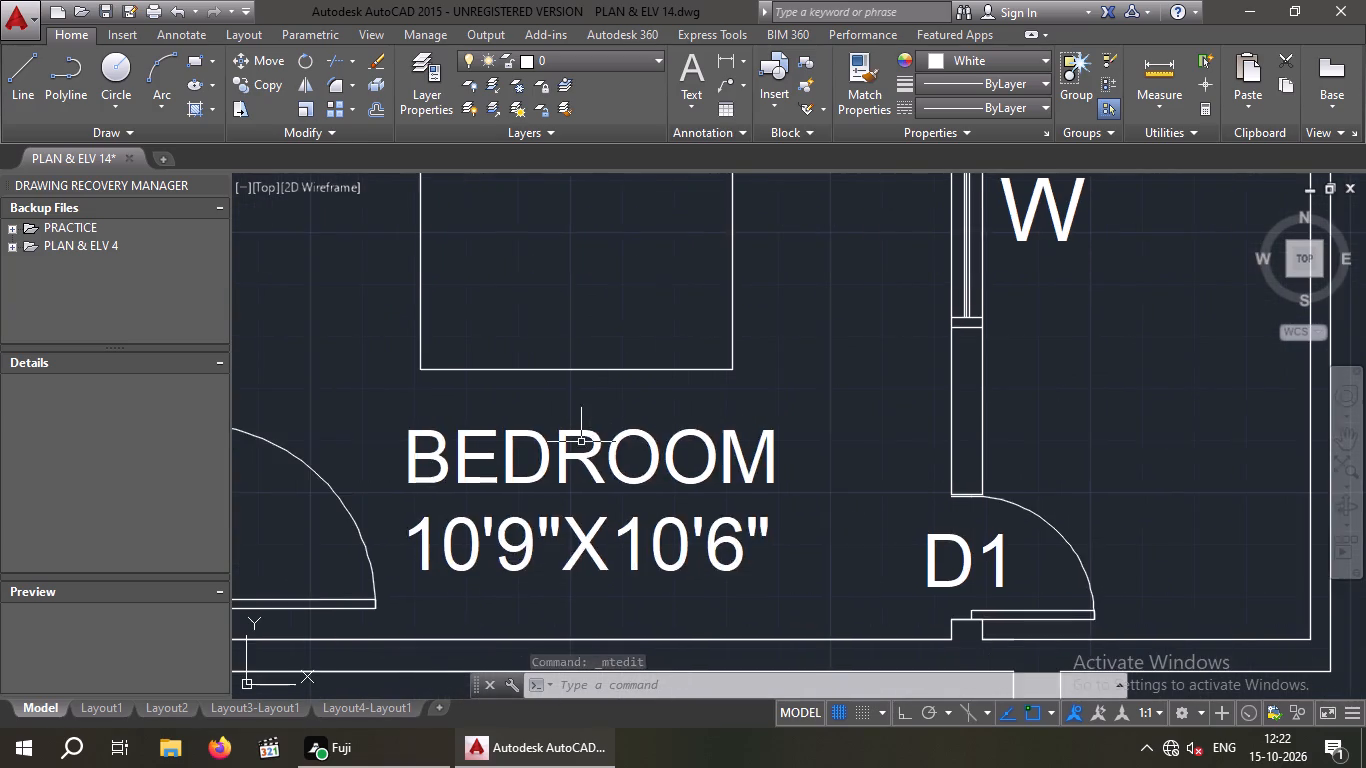
scroll(602, 433, "down", 2)
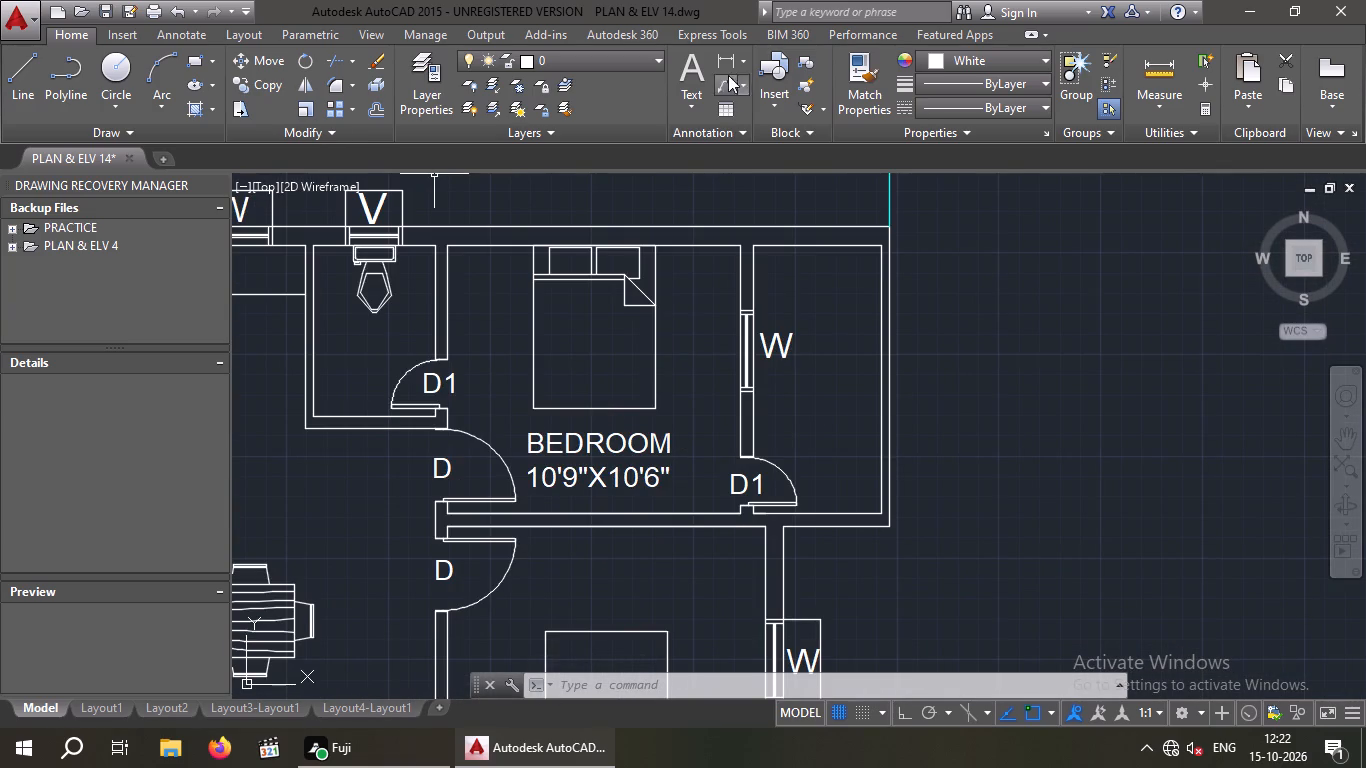
left_click(725, 60)
left_click_drag(442, 245, 457, 244)
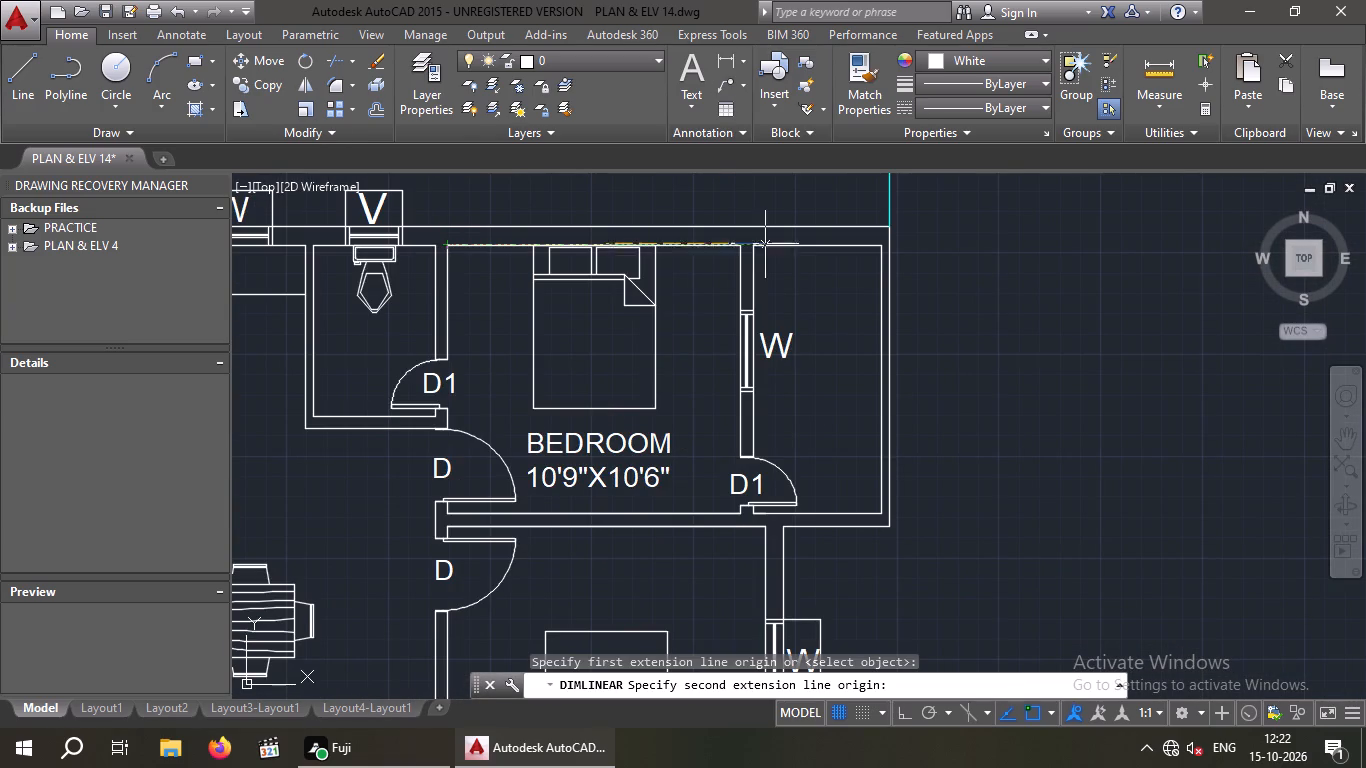
left_click(746, 247)
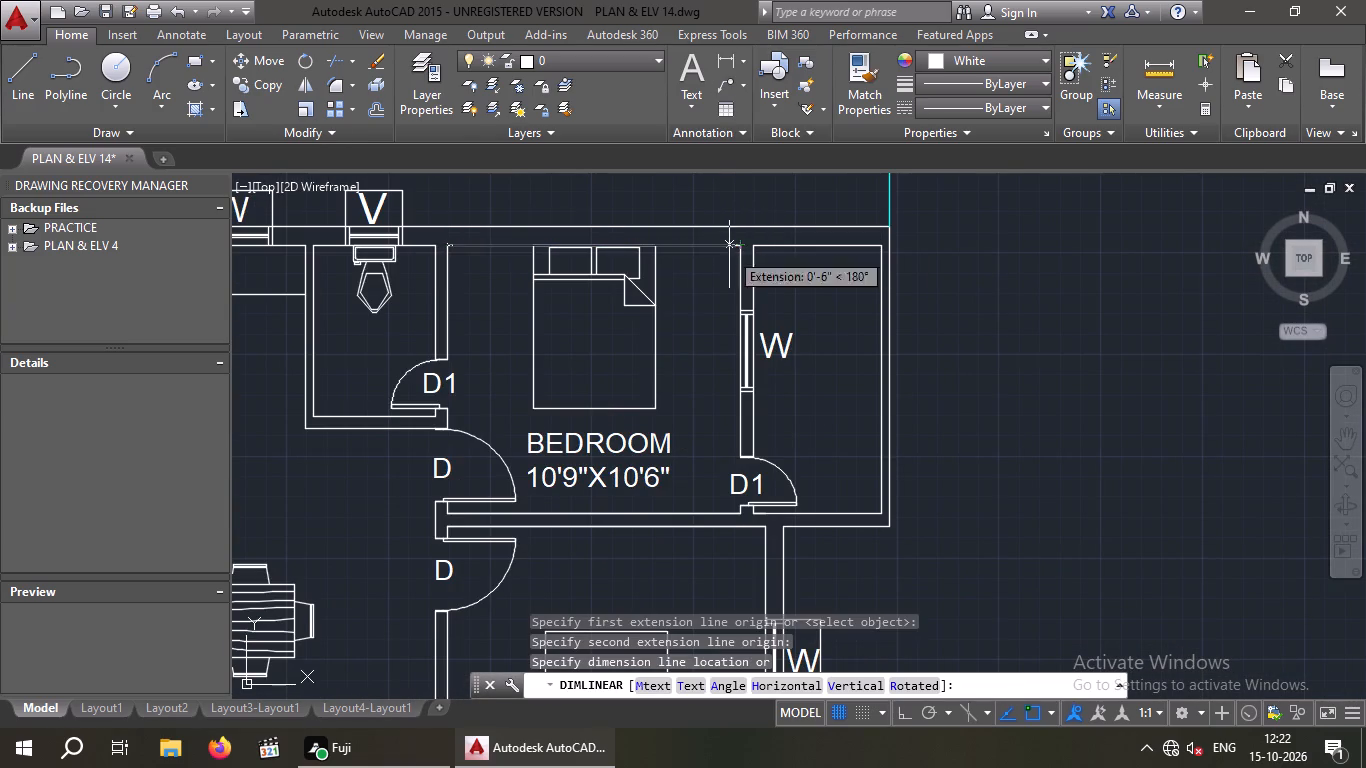
middle_click(702, 381)
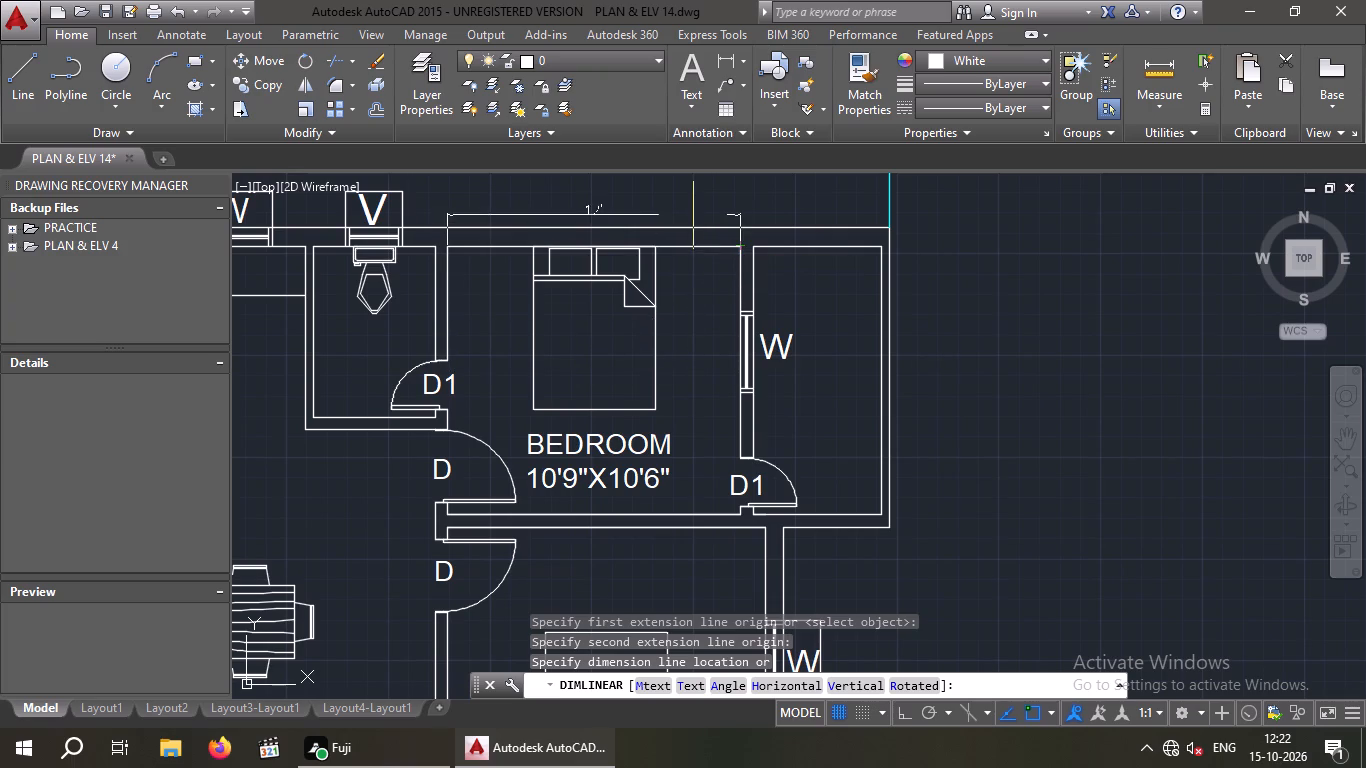
middle_click_drag(693, 214, 707, 373)
scroll(682, 359, "up", 2)
scroll(682, 359, "down", 3)
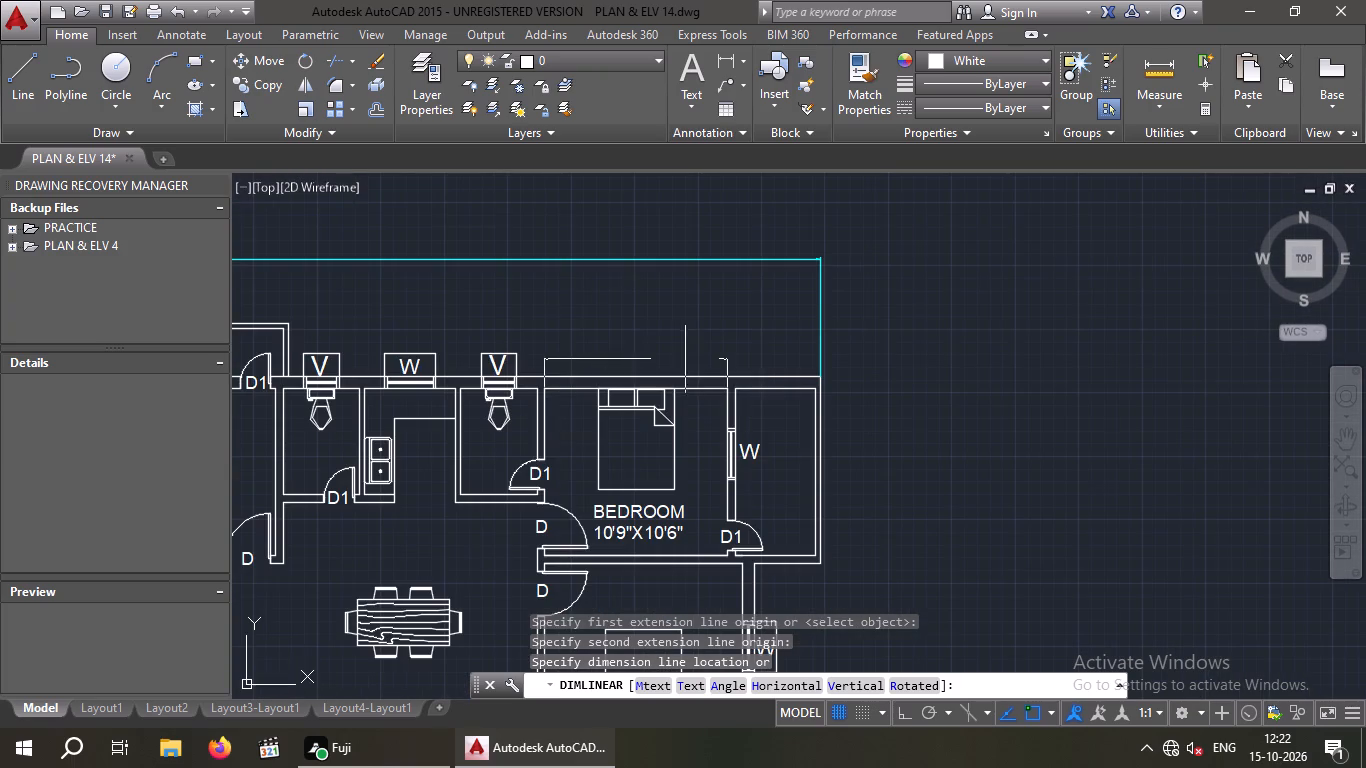
key("space")
key("space")
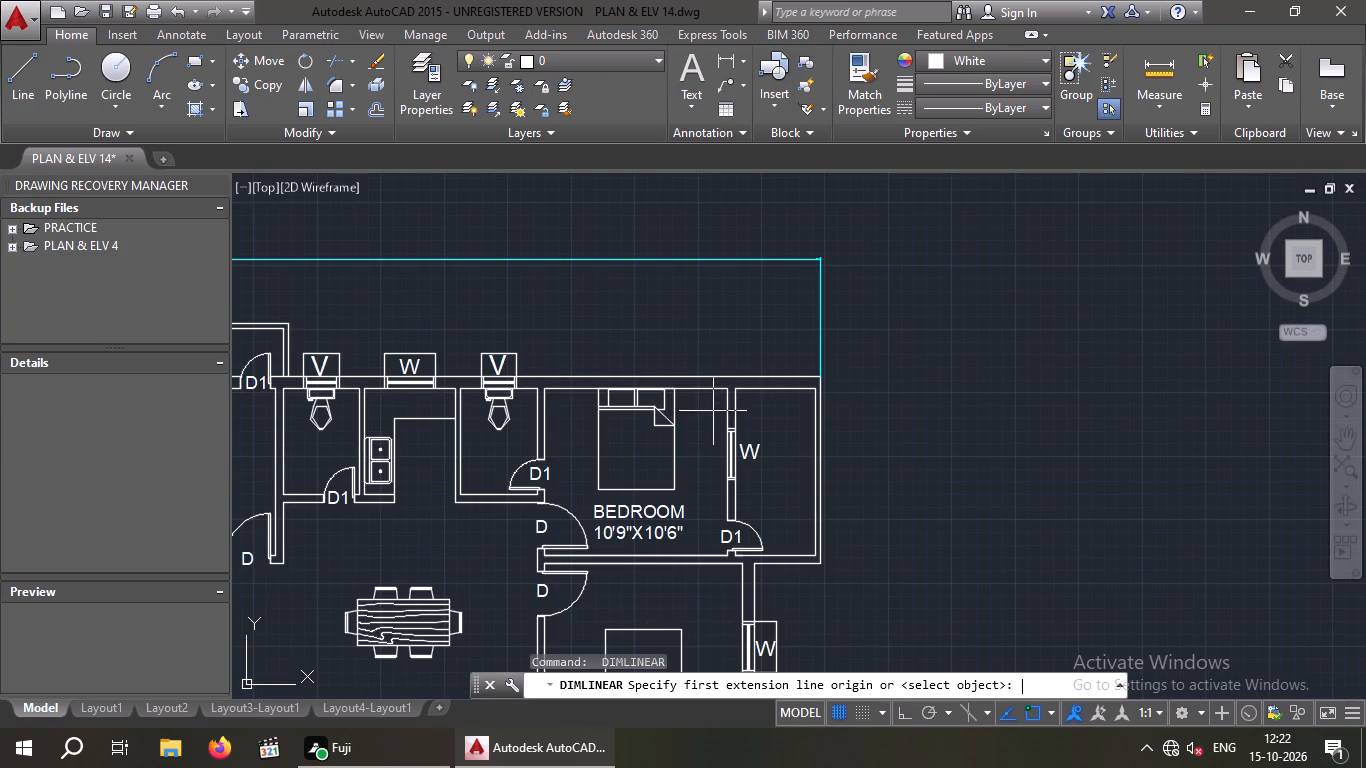
left_click_drag(724, 384, 715, 423)
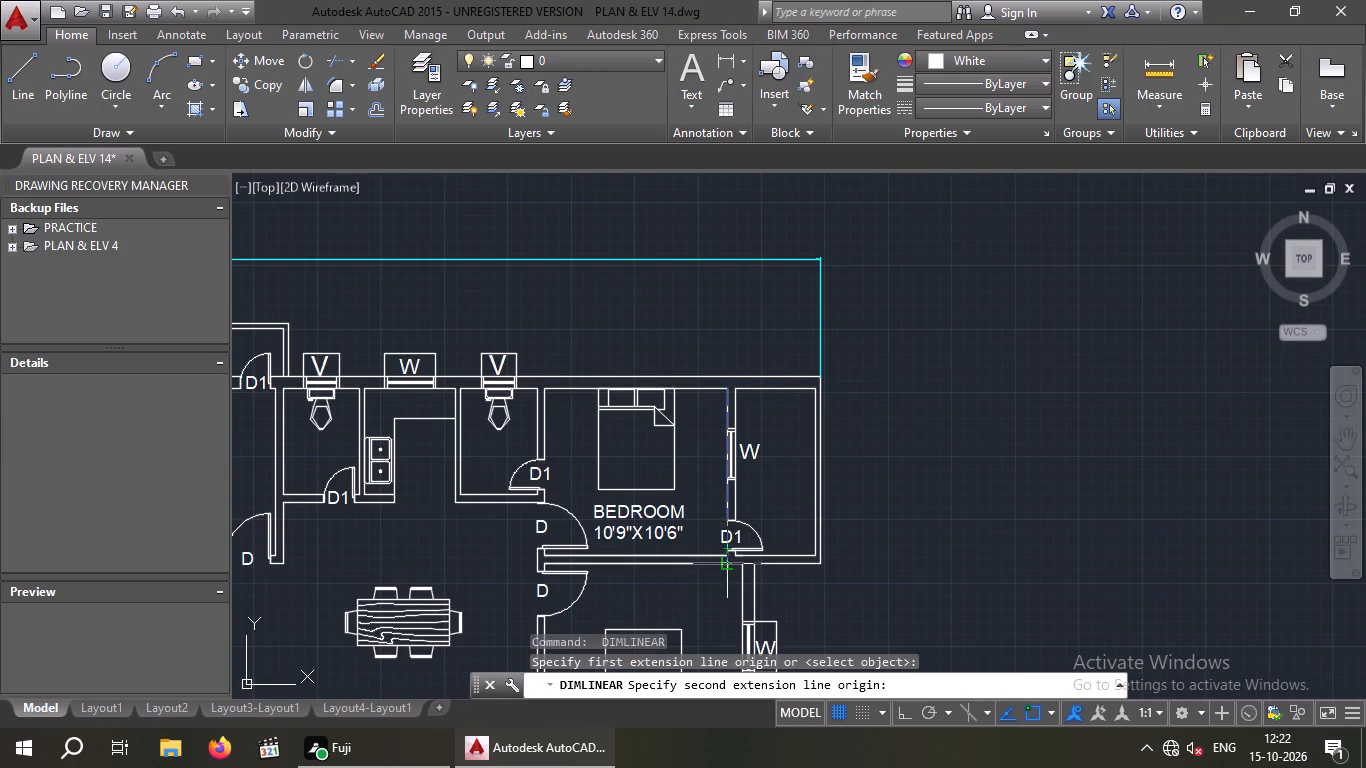
scroll(726, 562, "up", 2)
left_click(726, 554)
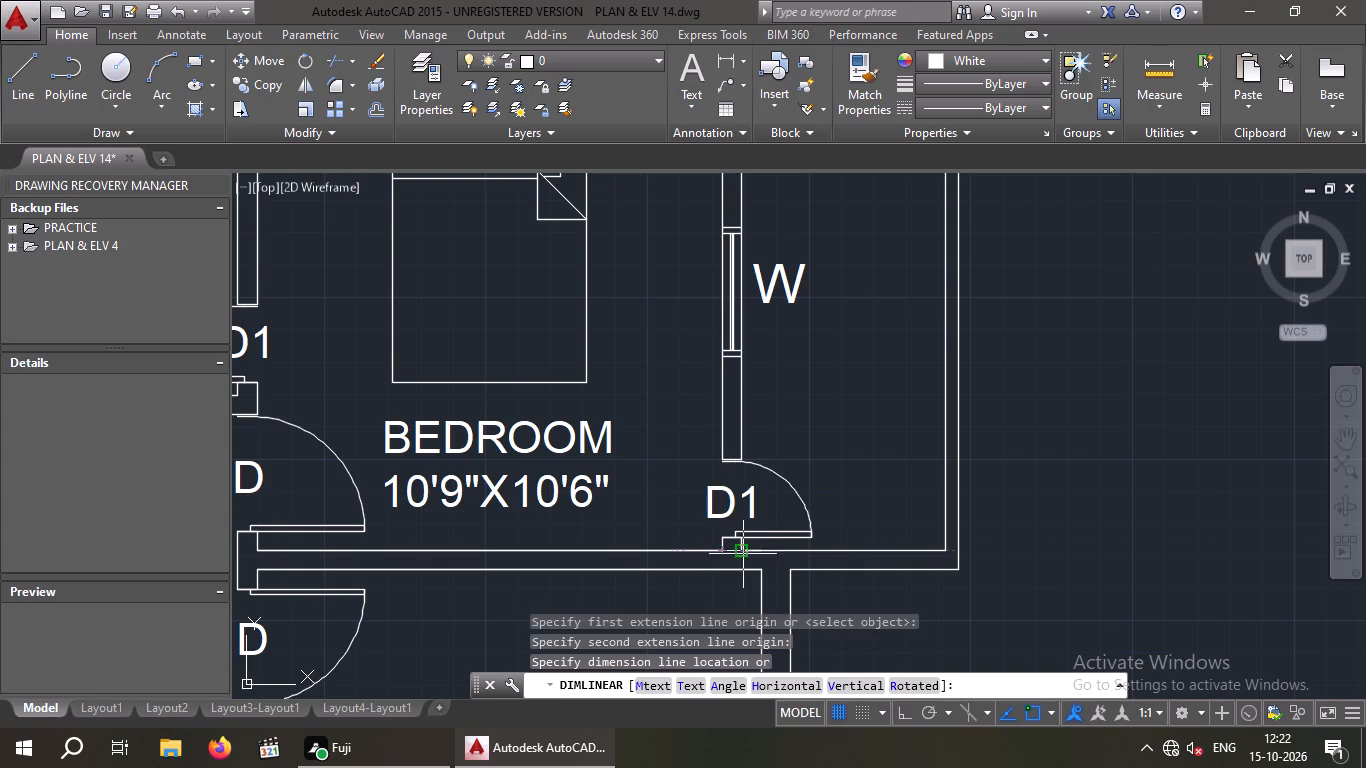
key("space")
scroll(824, 543, "down", 2)
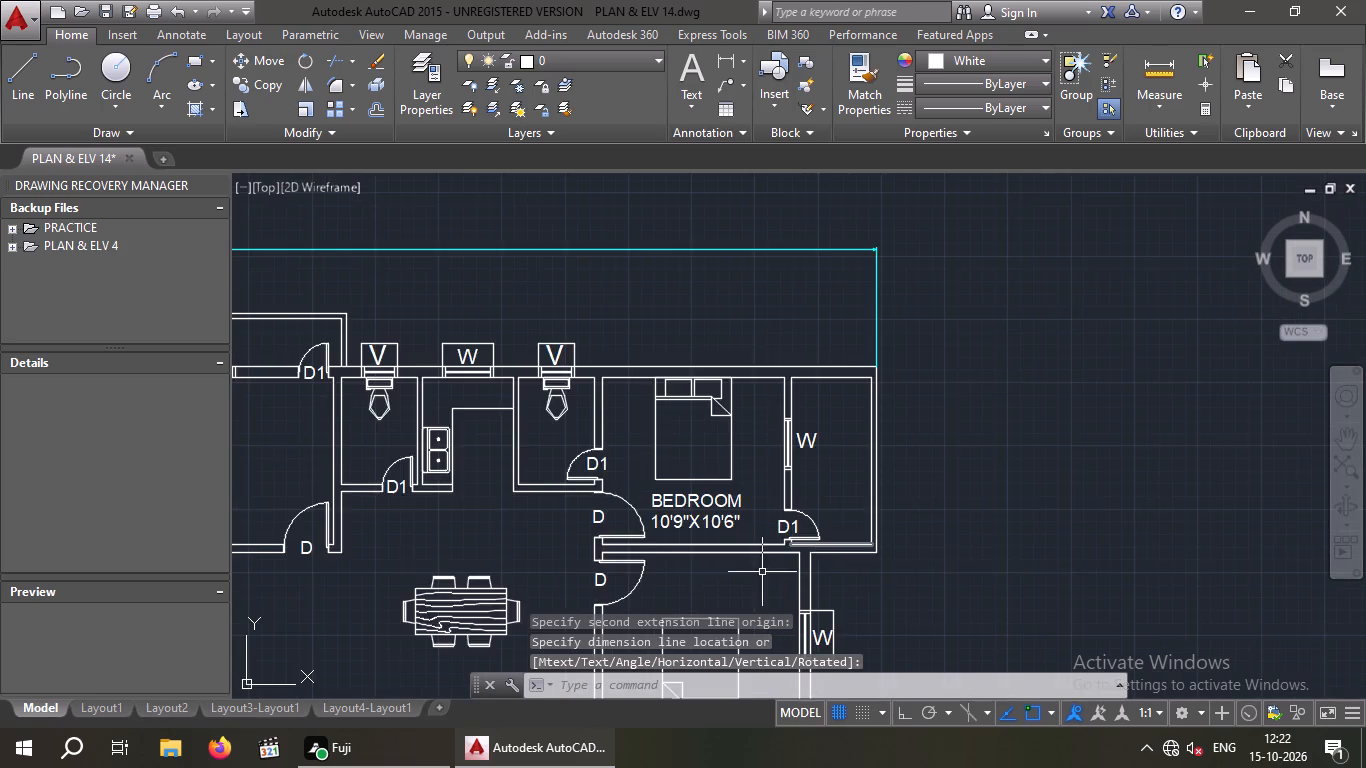
Change the size line of the north-east corner bedroom's label to 12'X11'.
scroll(716, 580, "down", 1)
double_click(713, 545)
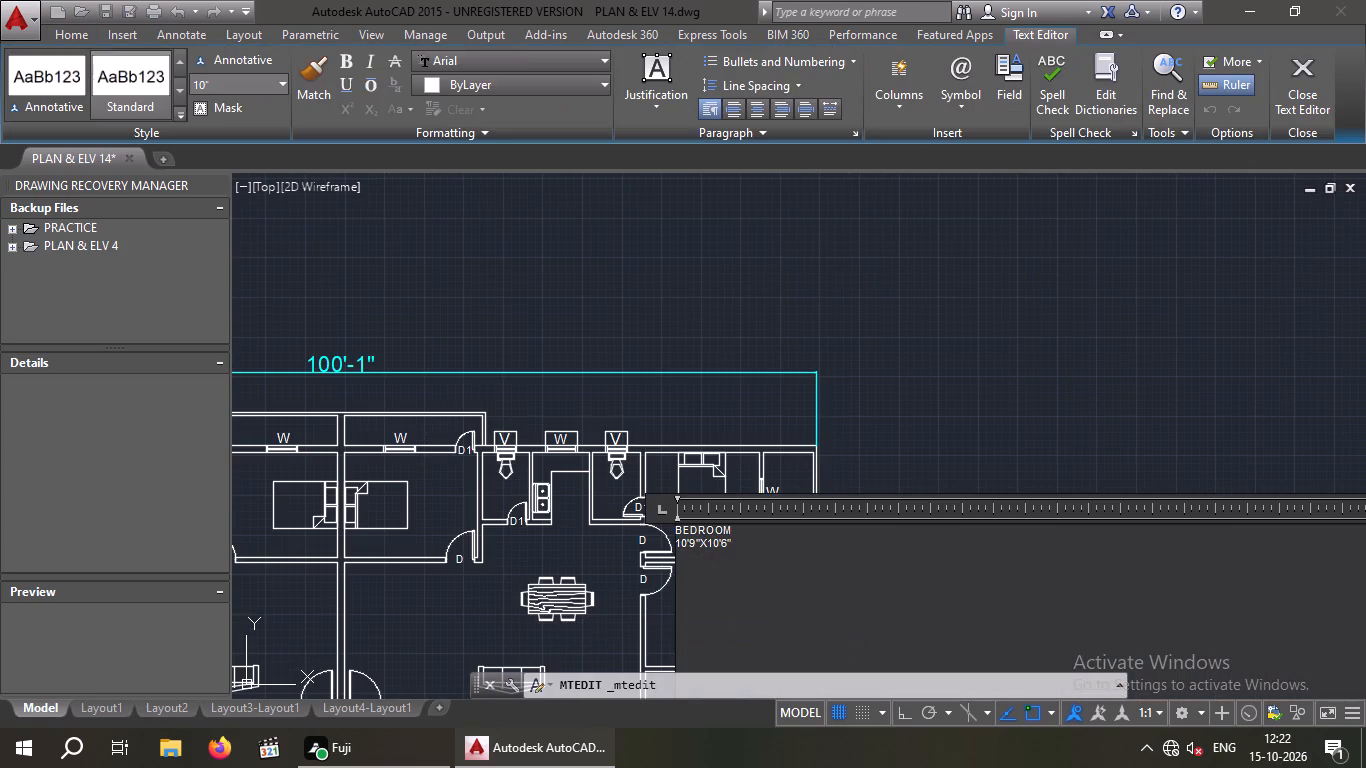
key("Left")
key("Left")
key("Left")
key("Right")
key("BackSpace")
key("BackSpace")
key("Left")
key("BackSpace")
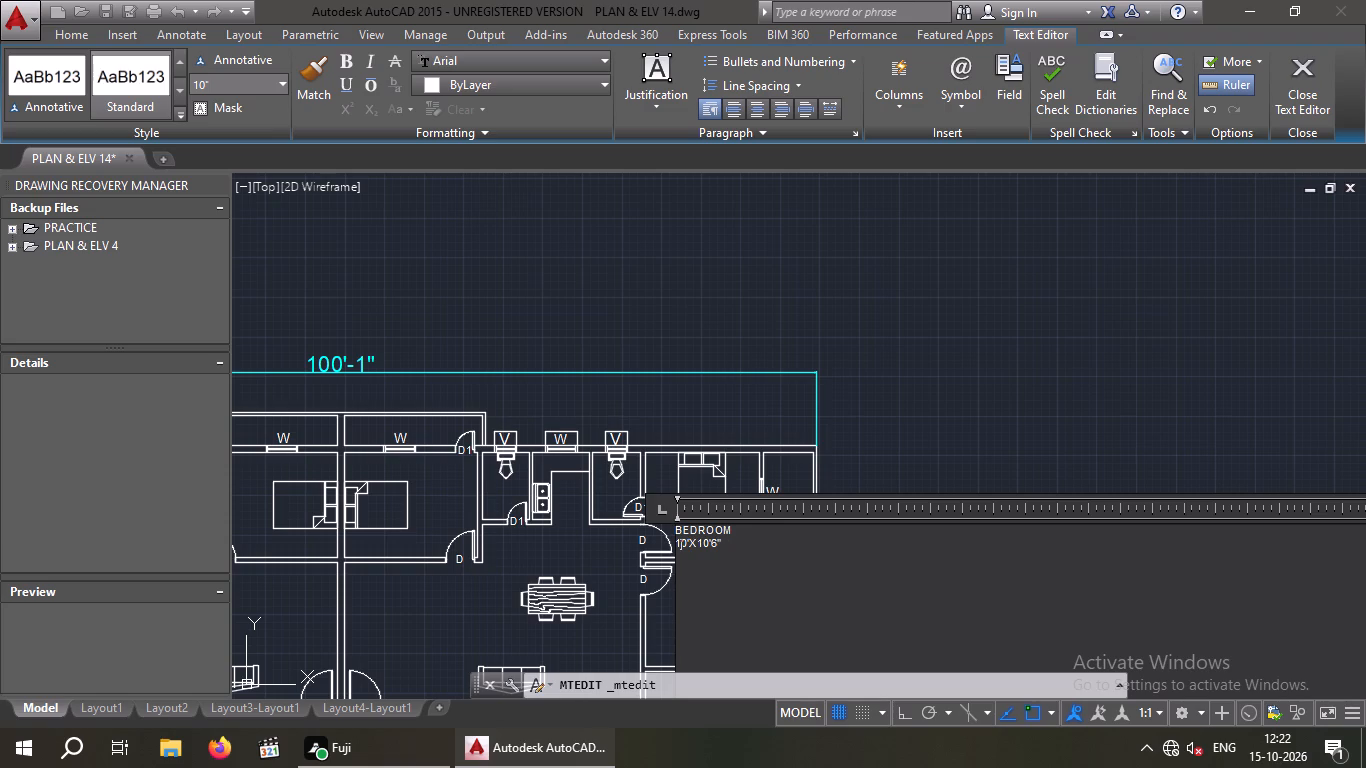
key("2")
key("Right")
key("Right")
key("Right")
key("Right")
key("BackSpace")
key("1")
key("Right")
key("Right")
key("Right")
key("BackSpace")
key("BackSpace")
scroll(712, 541, "up", 4)
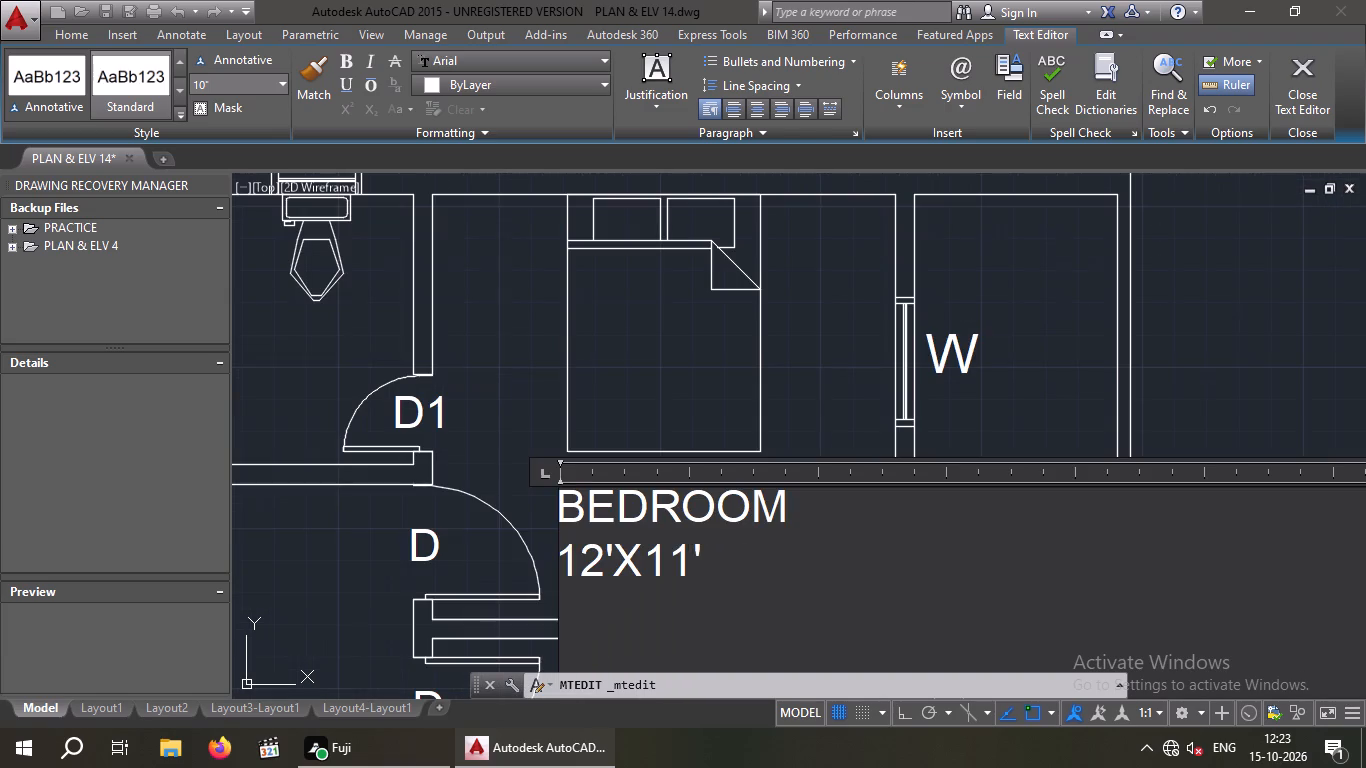
left_click(528, 378)
Recheck the north-west corner bedroom's inside depth along its west wall with the Linear dimension tool, without placing a dimension.
scroll(533, 376, "down", 6)
middle_click_drag(514, 470, 587, 466)
scroll(722, 443, "down", 1)
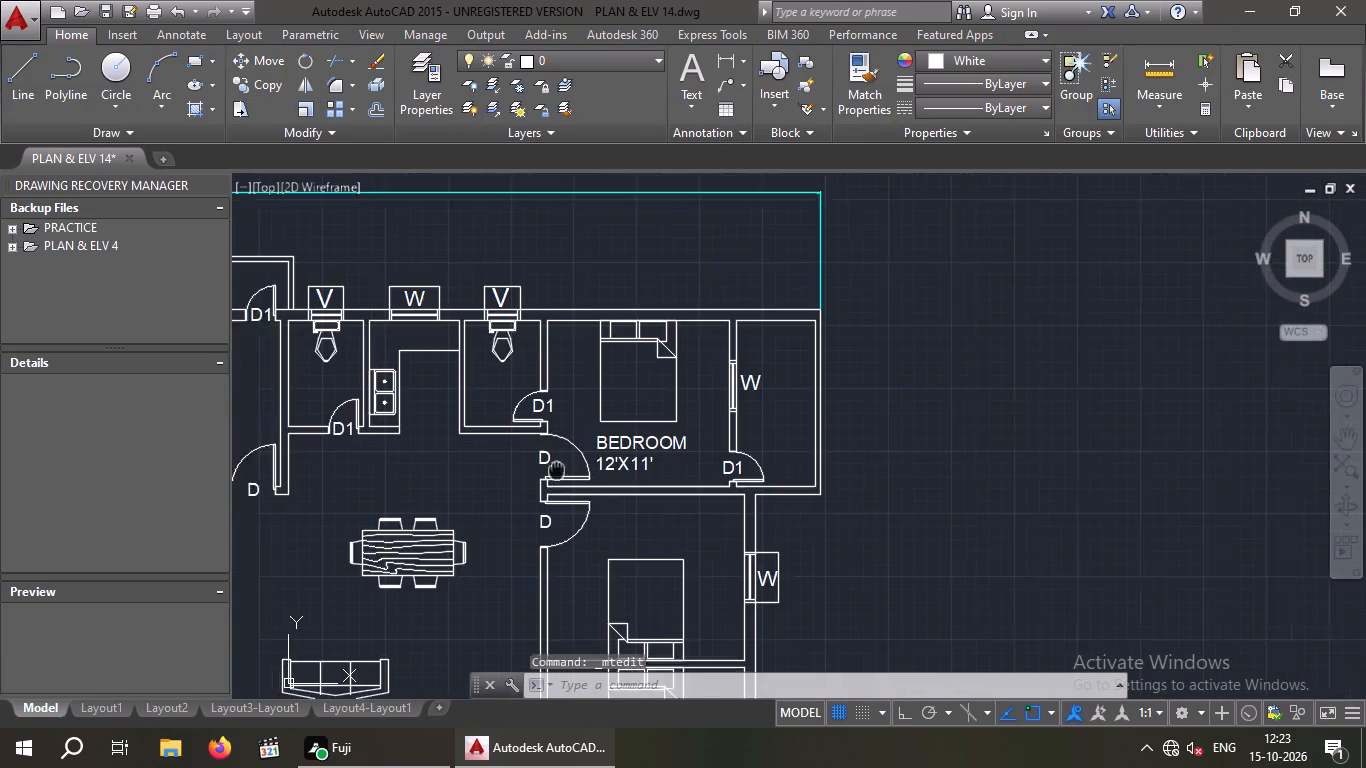
middle_click_drag(587, 466, 876, 407)
scroll(868, 403, "down", 1)
scroll(407, 405, "up", 4)
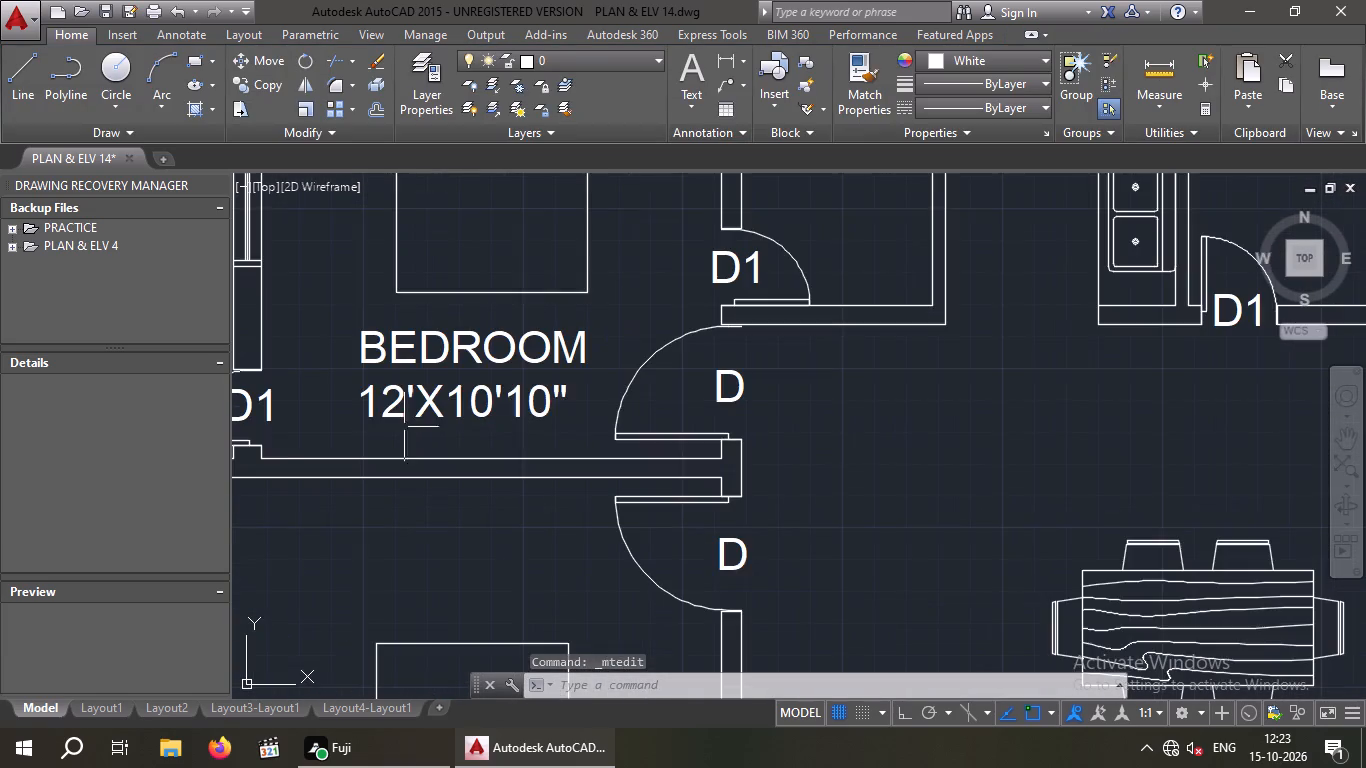
scroll(410, 427, "down", 1)
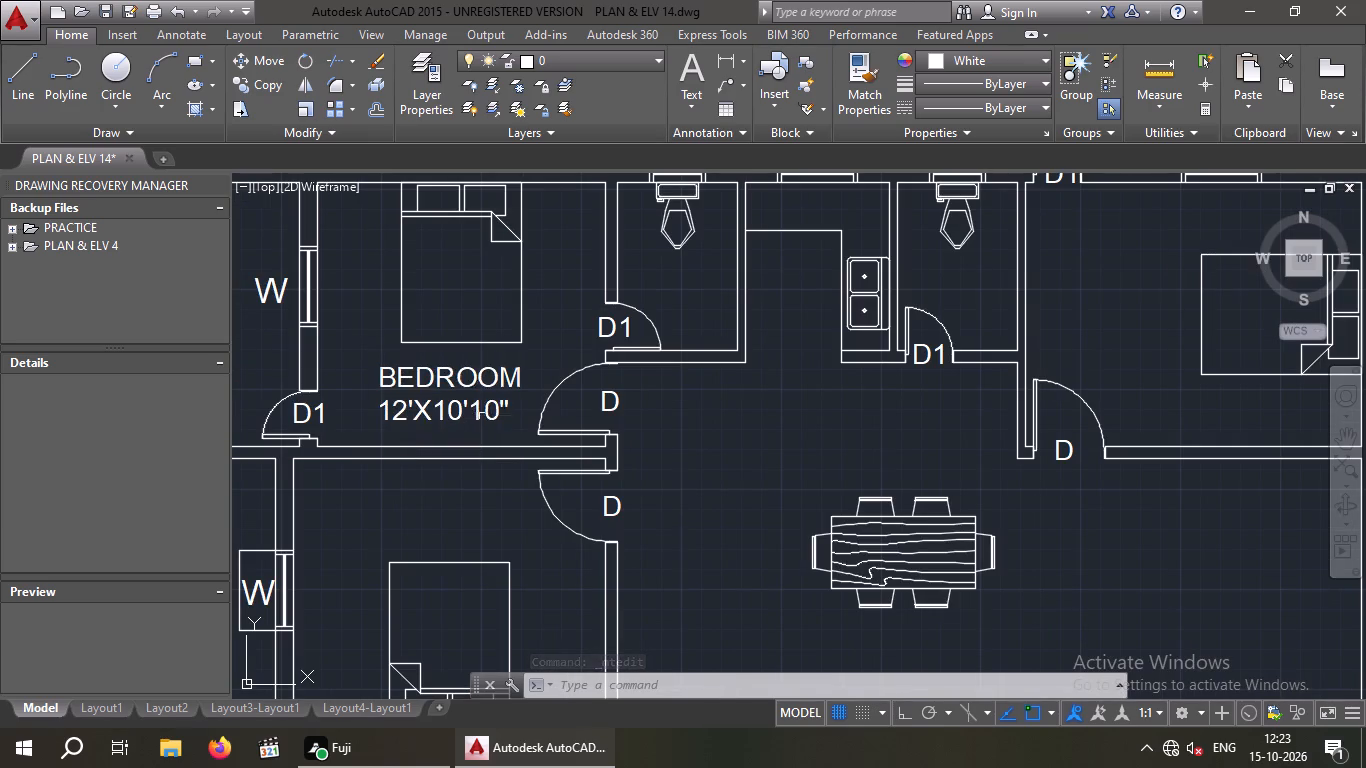
left_click(718, 52)
scroll(375, 335, "down", 1)
middle_click_drag(375, 334, 404, 398)
scroll(385, 337, "up", 2)
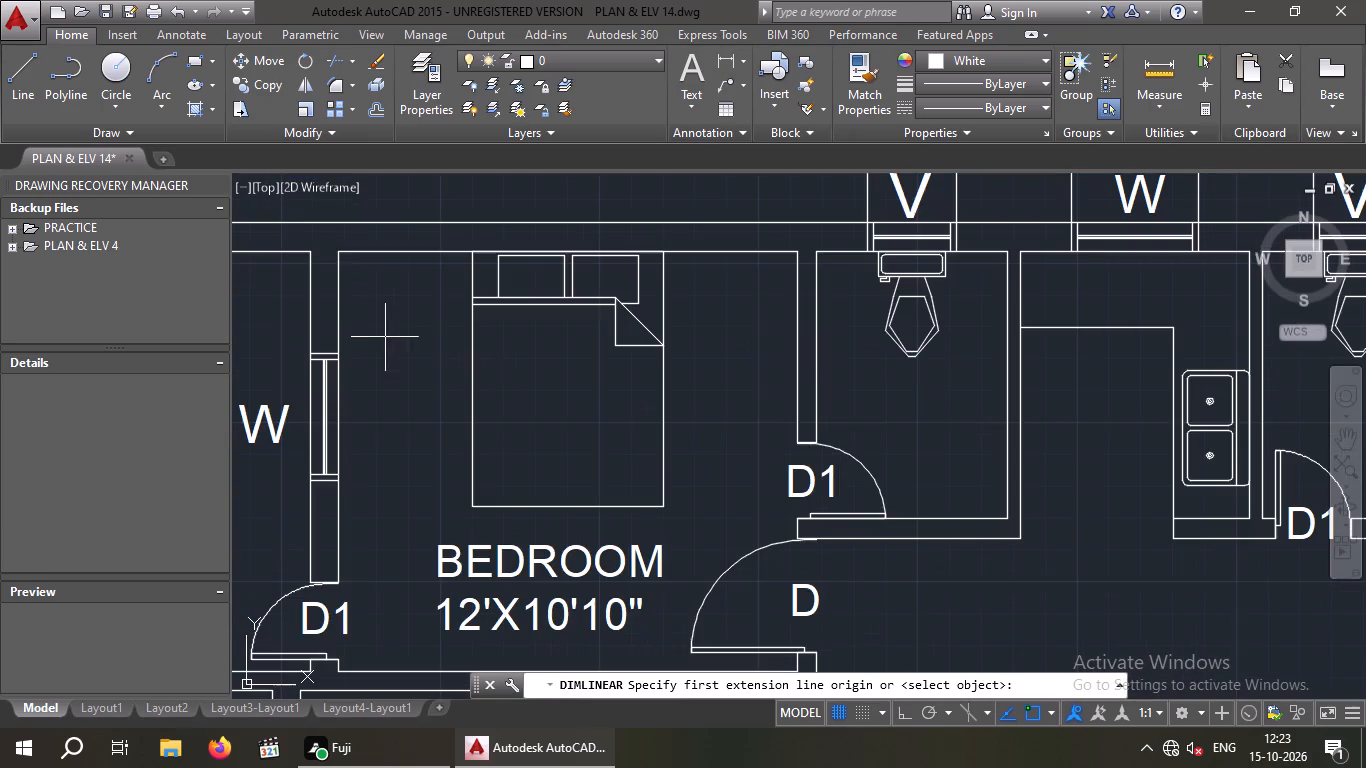
left_click(337, 251)
scroll(345, 310, "down", 1)
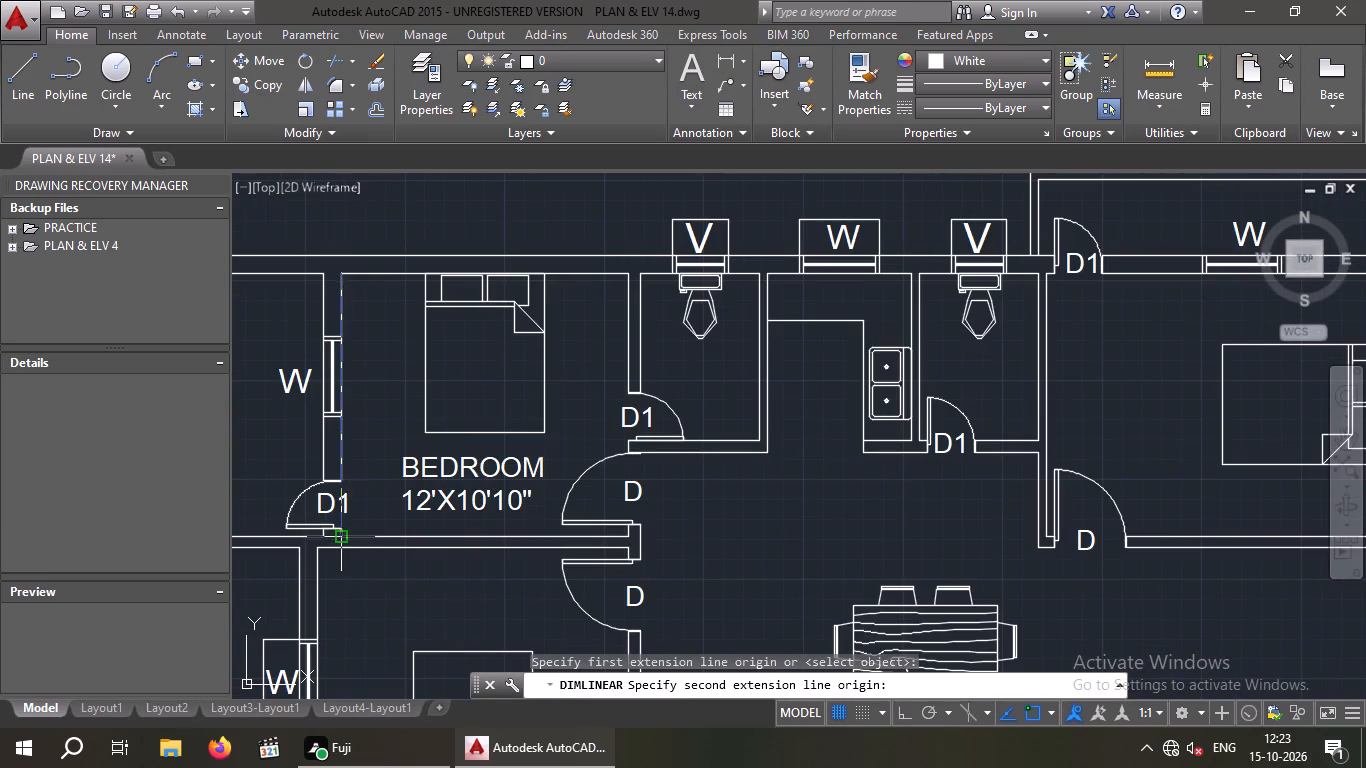
scroll(341, 542, "up", 2)
left_click(341, 525)
scroll(399, 509, "down", 1)
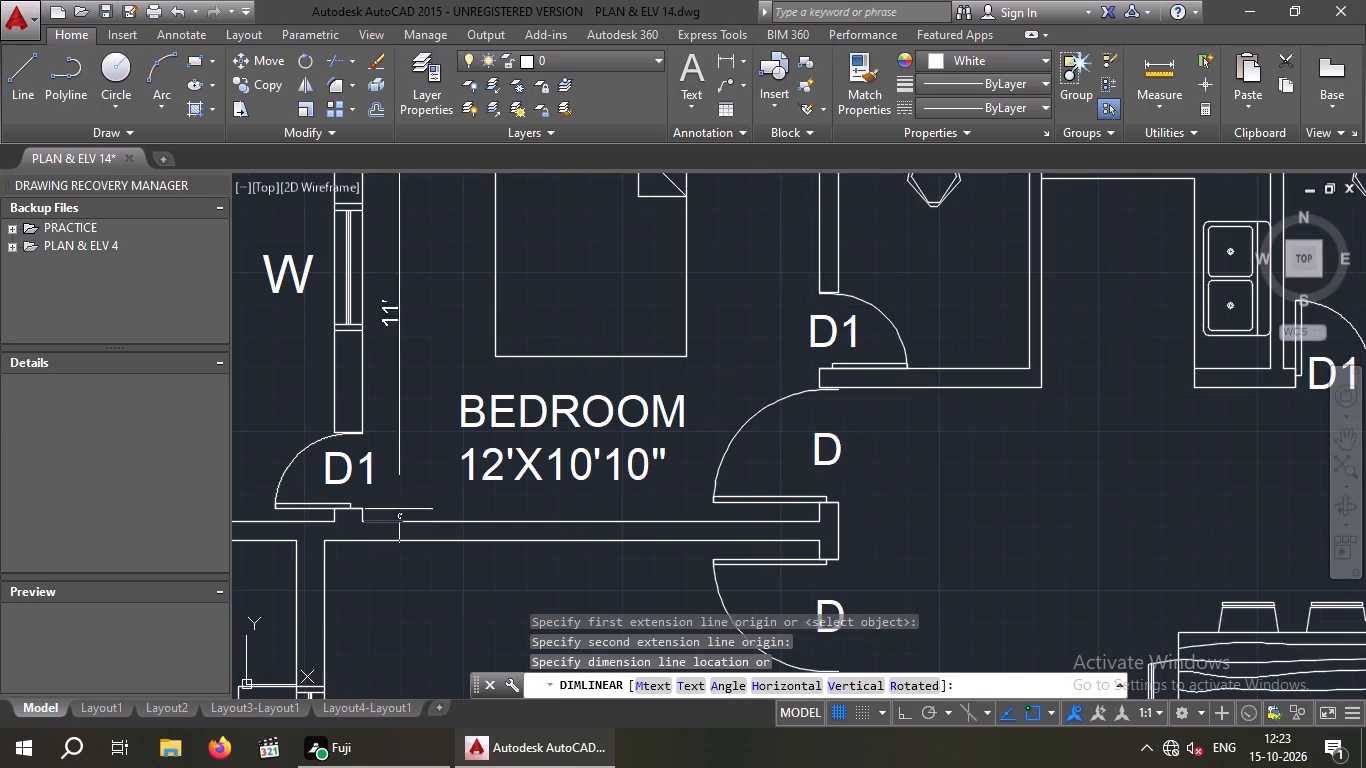
key("Escape")
key("Escape")
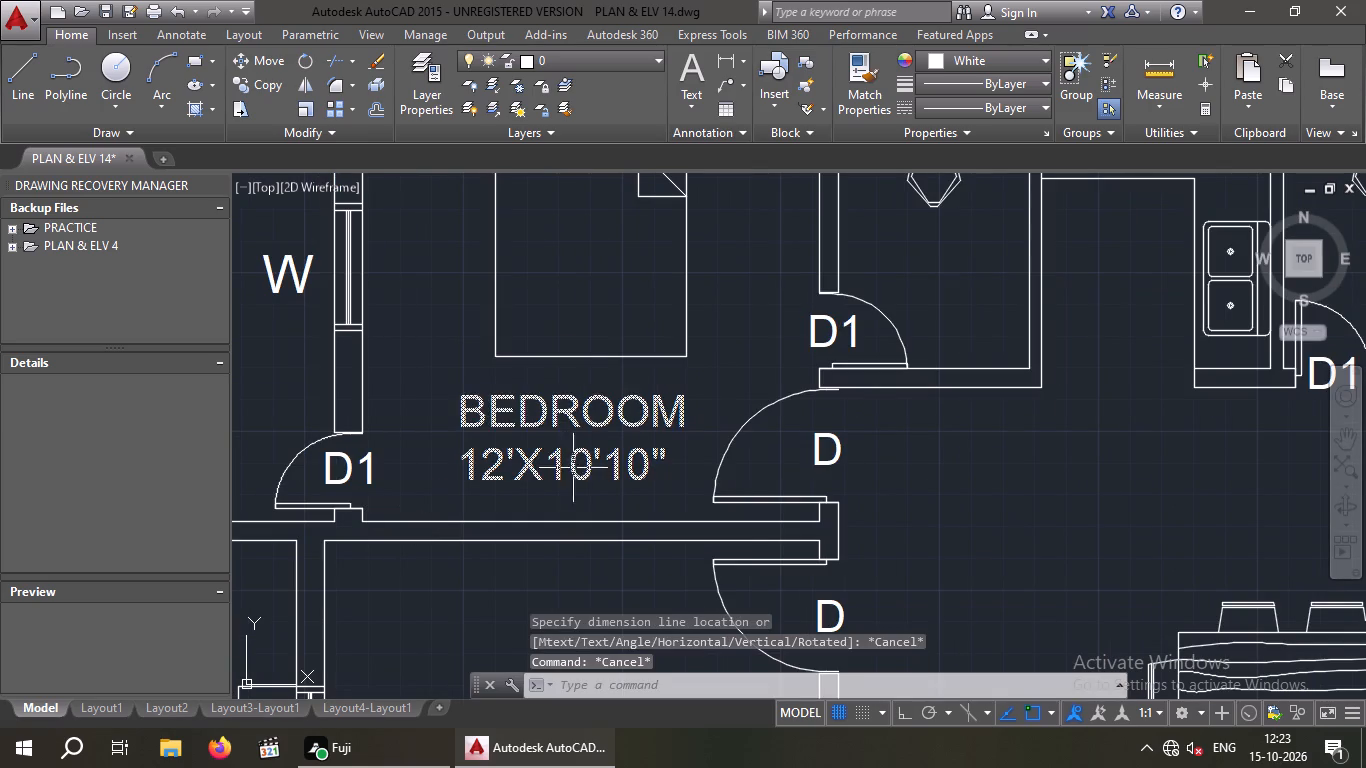
Correct the size line of the north-west corner bedroom's label to 12'X11'.
double_click(567, 472)
key("Escape")
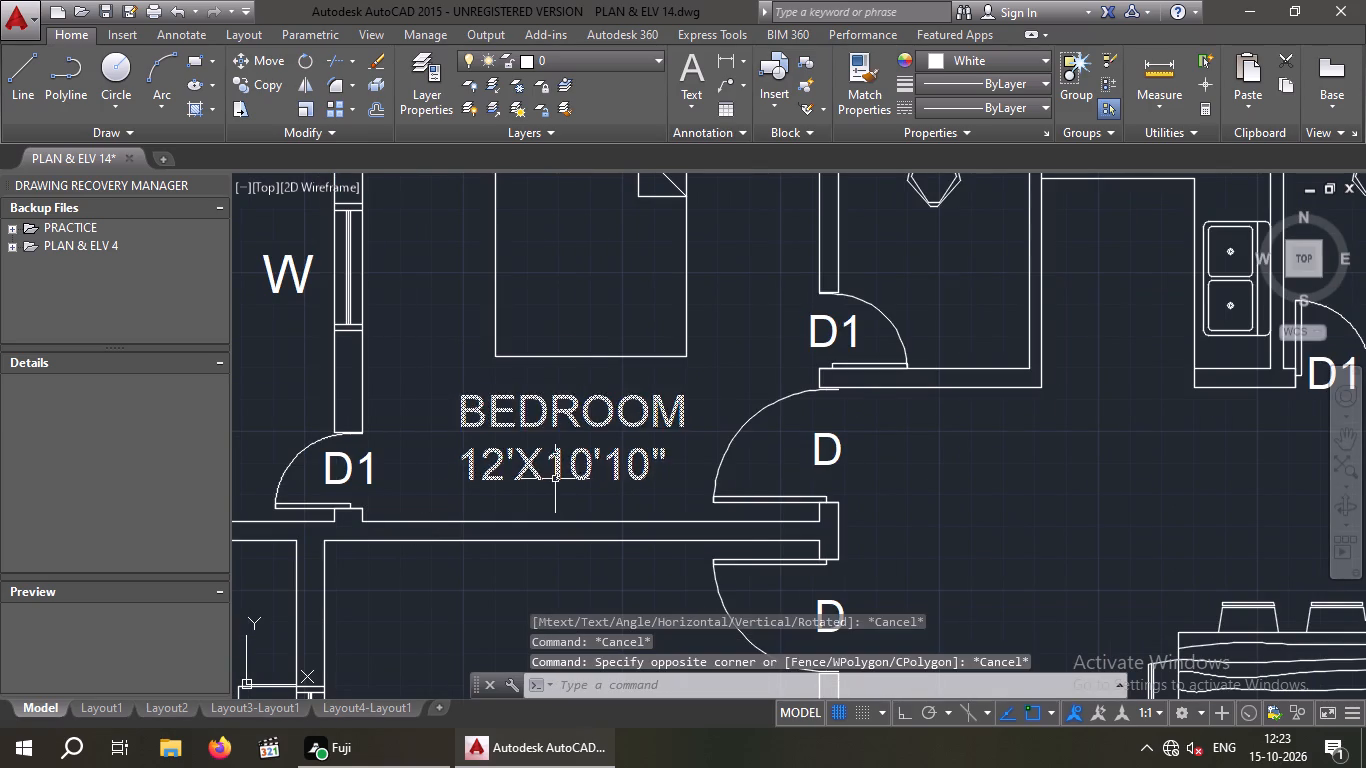
double_click(555, 478)
left_click(597, 479)
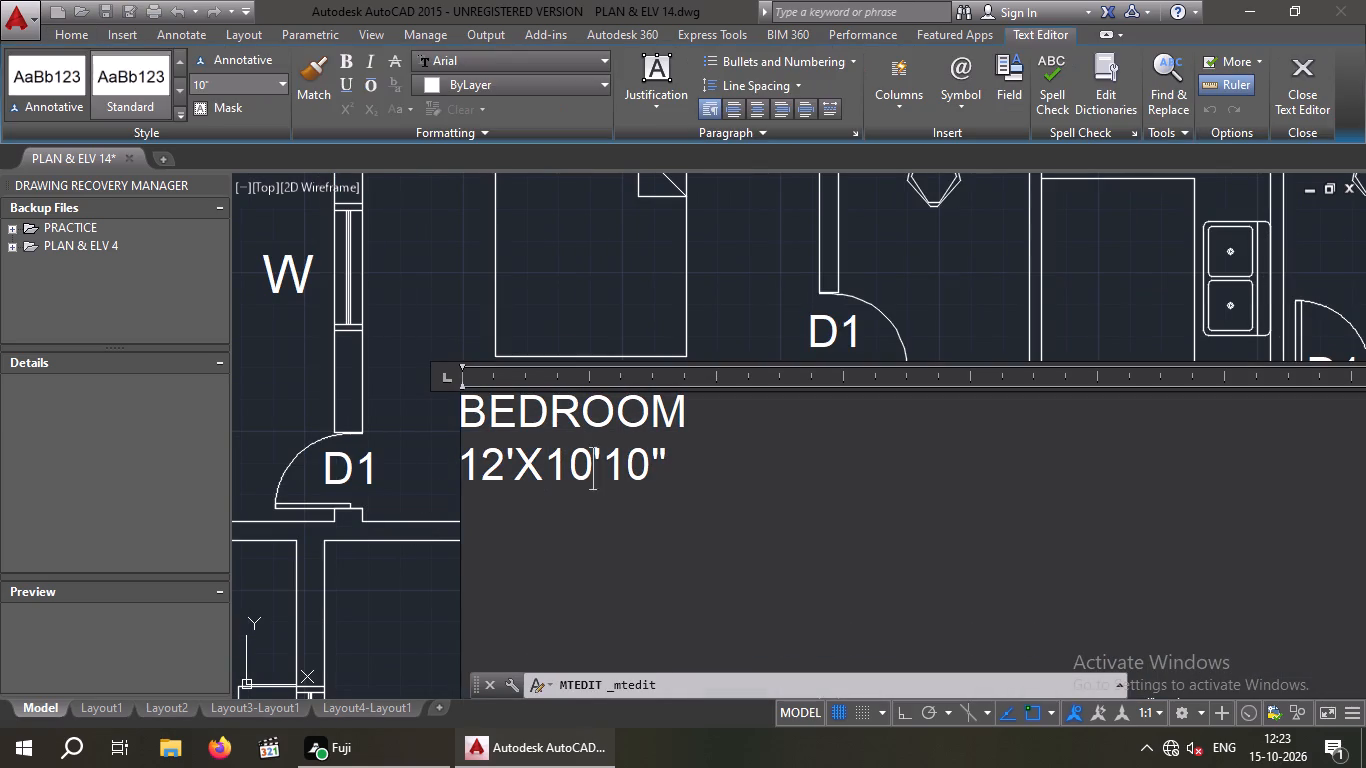
key("BackSpace")
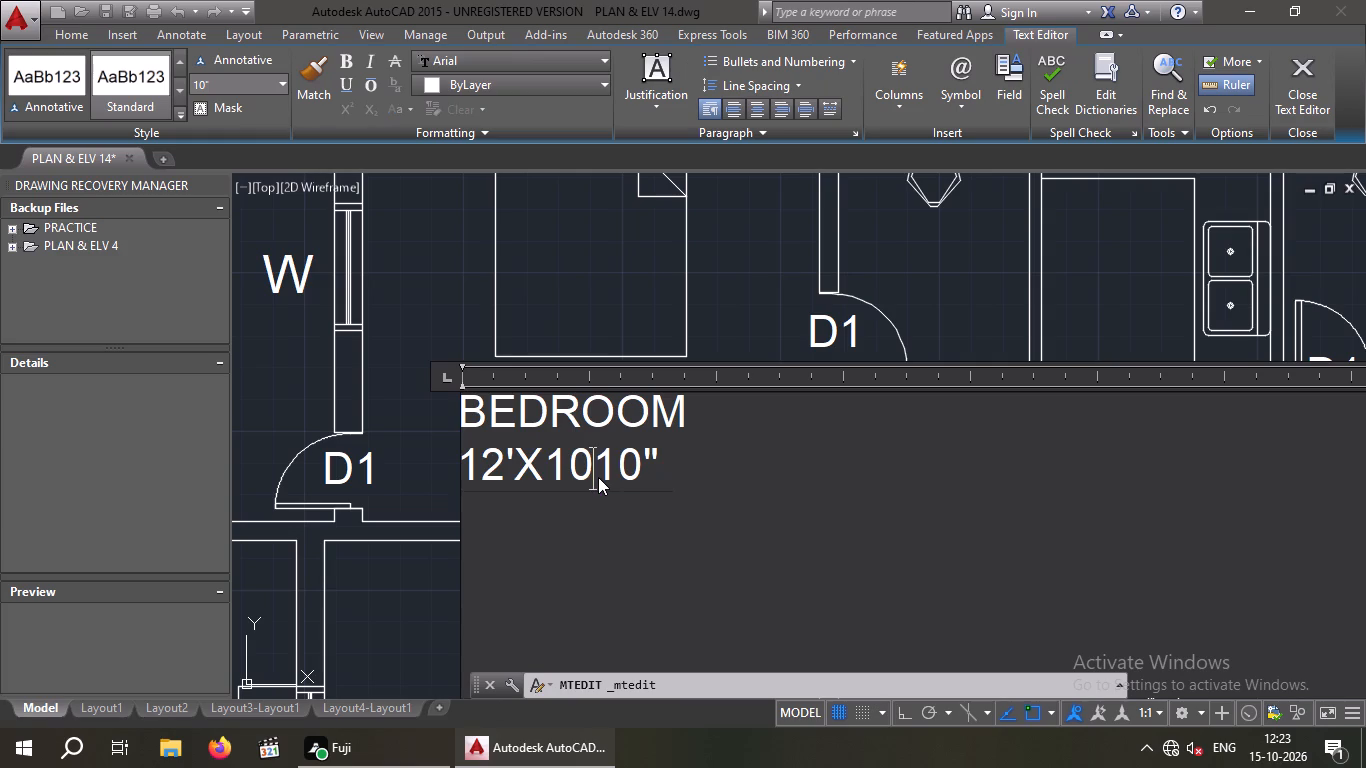
key("apostrophe")
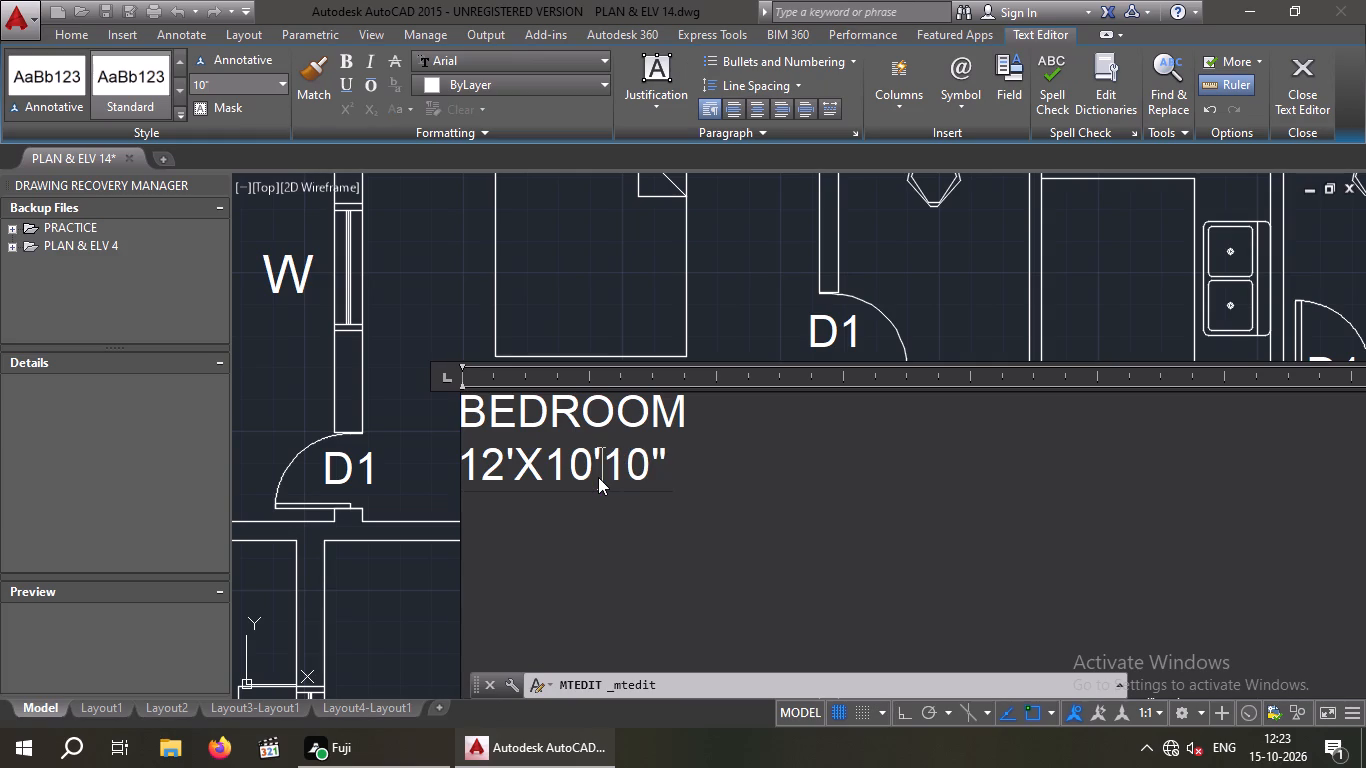
key("Left")
key("BackSpace")
key("1")
key("Right")
key("Right")
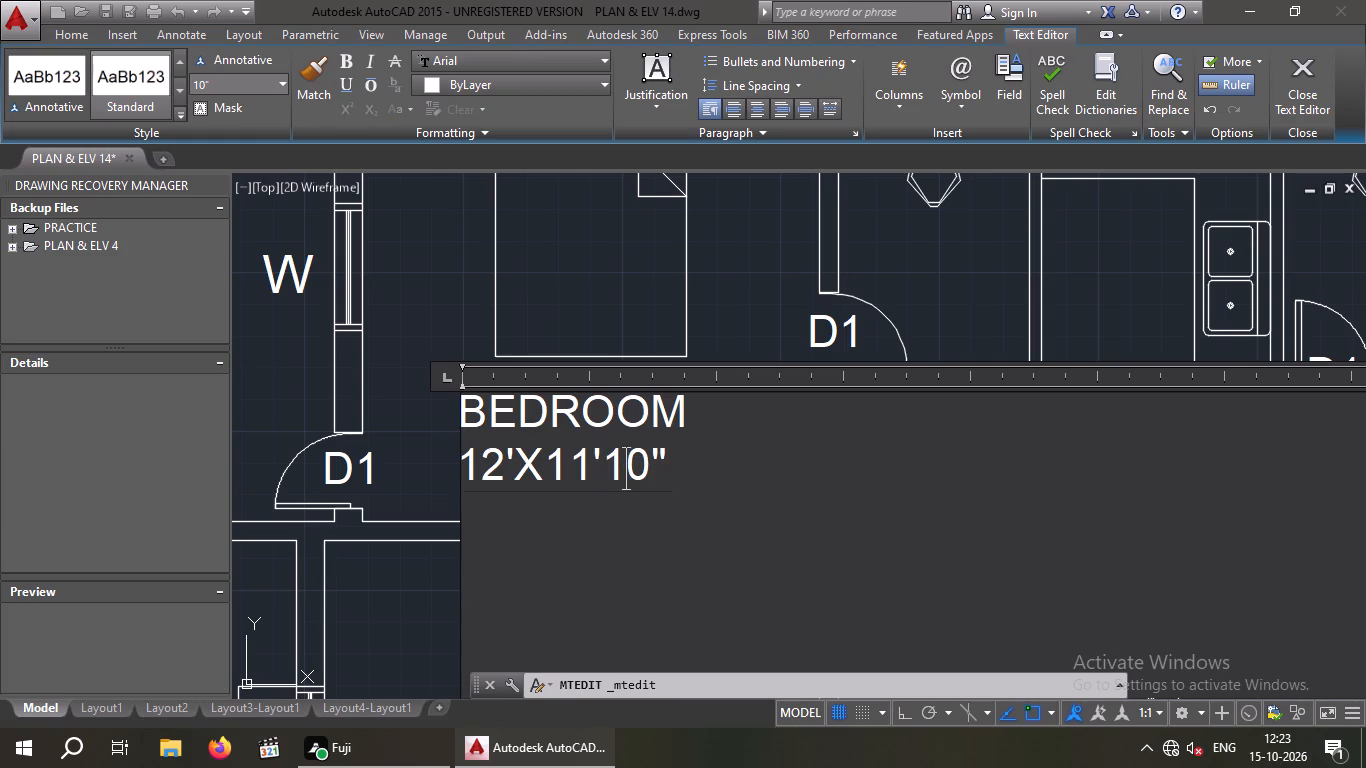
key("Right")
key("Right")
key("BackSpace")
key("BackSpace")
key("BackSpace")
left_click(573, 303)
scroll(566, 313, "down", 2)
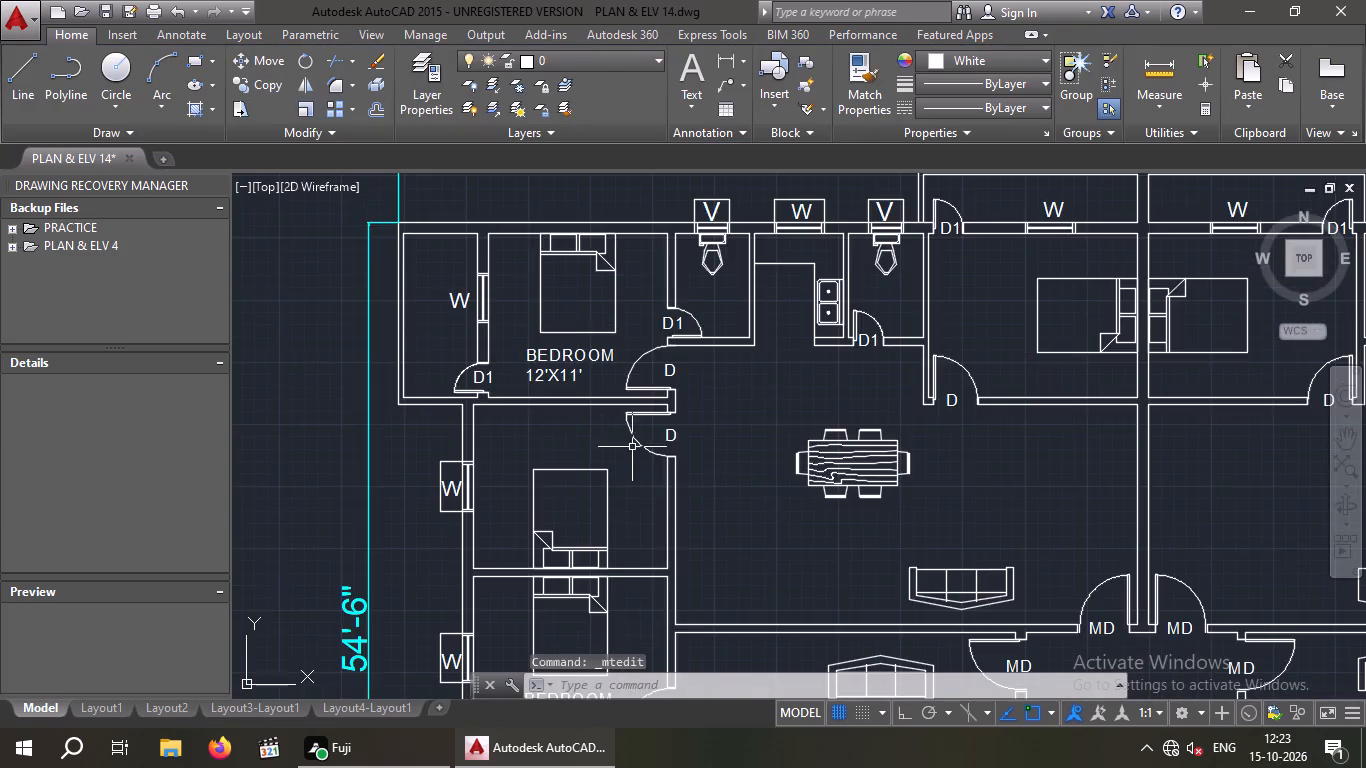
scroll(620, 442, "down", 1)
middle_click_drag(614, 428, 495, 320)
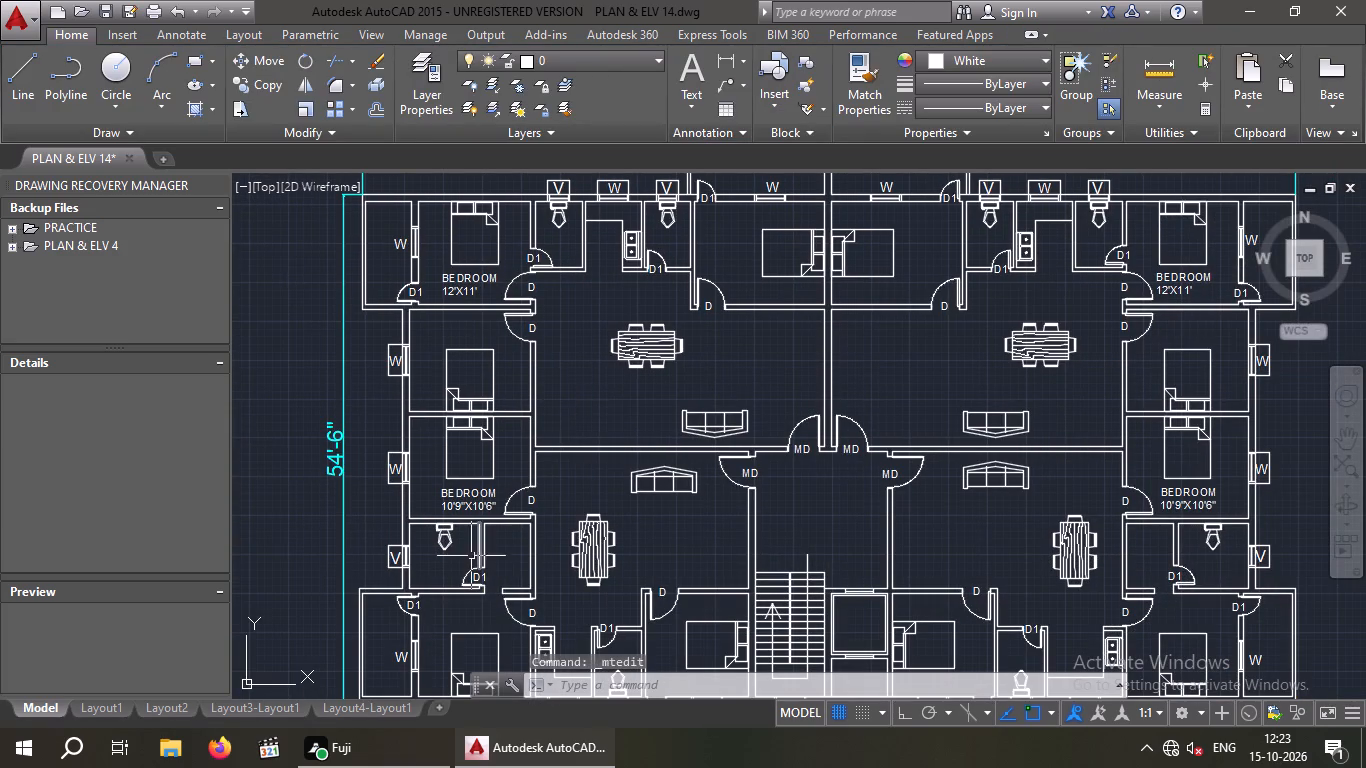
Measure the inside width and depth of the west-side bedroom just north of the toilet using the Linear dimension tool, without placing any dimension.
middle_click(451, 485)
scroll(462, 513, "up", 3)
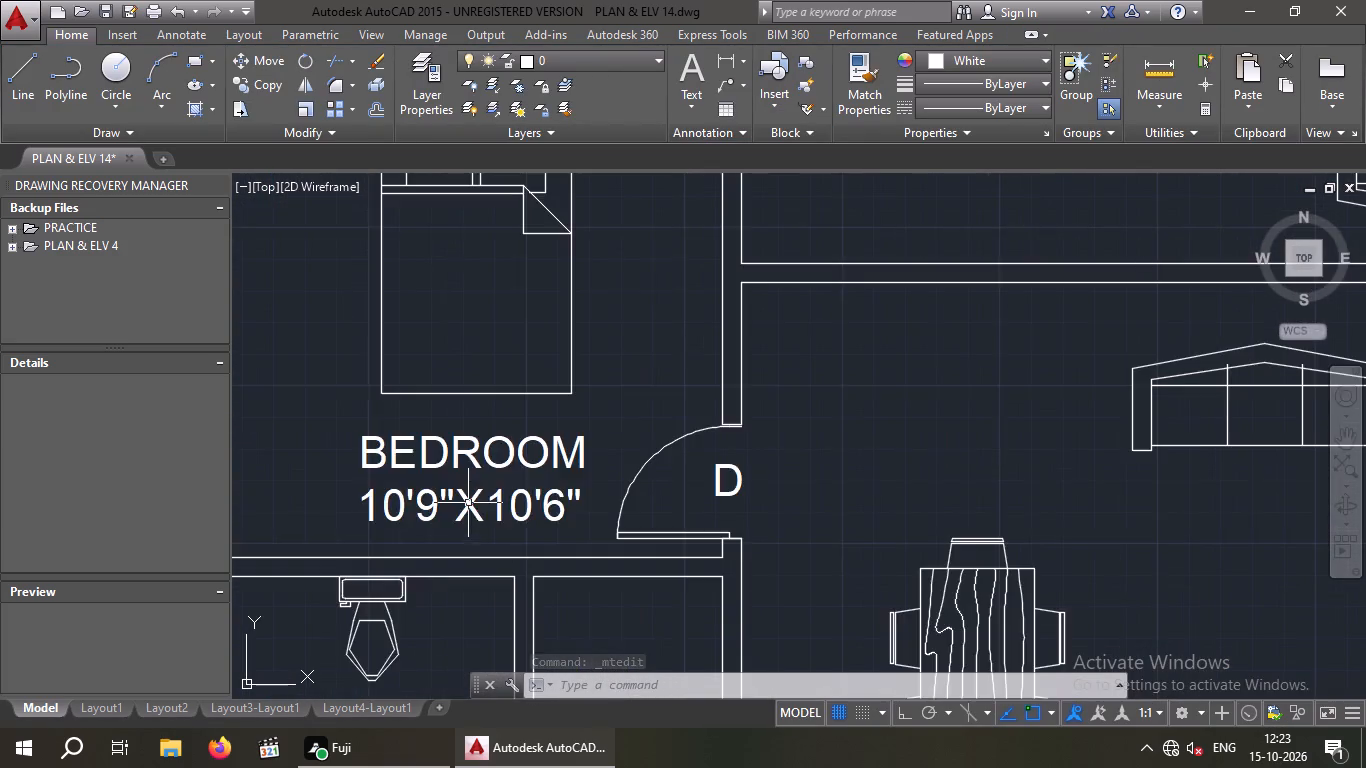
scroll(474, 501, "down", 2)
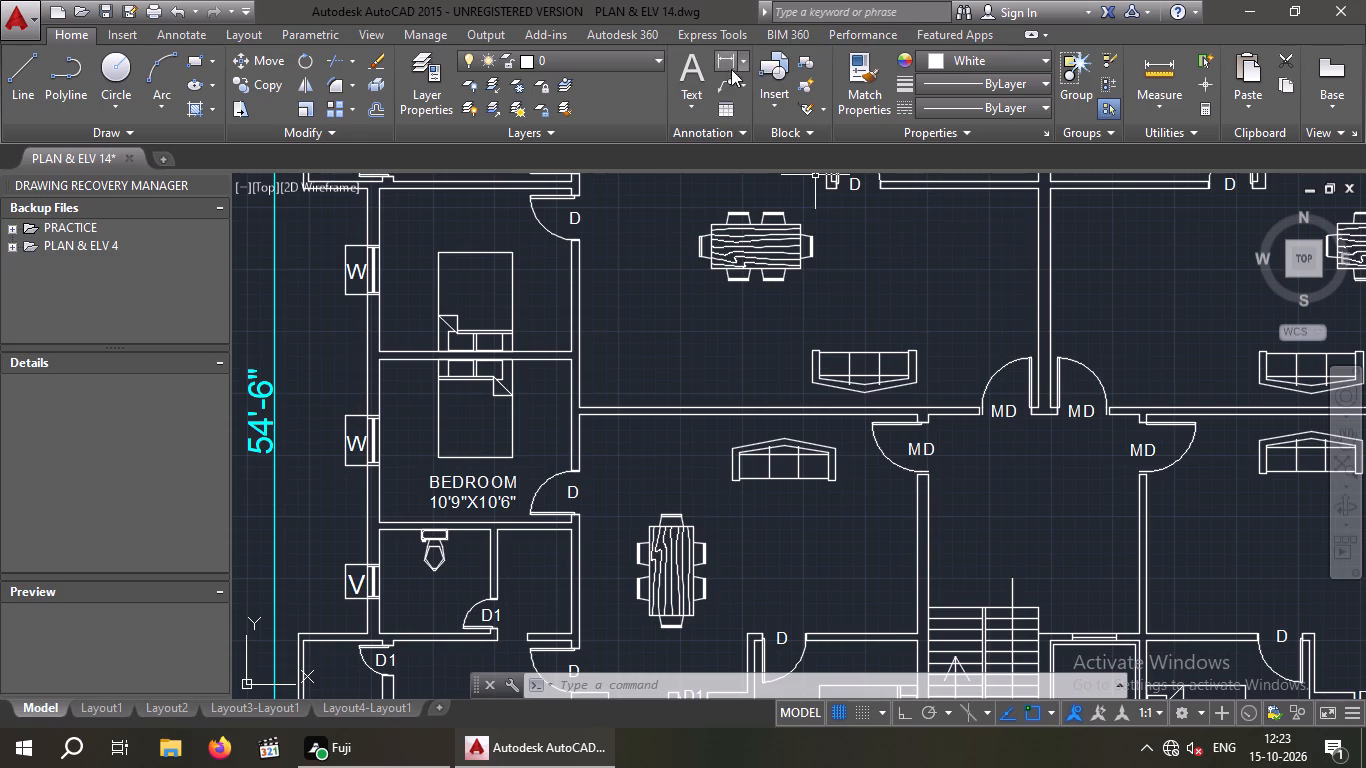
left_click(725, 63)
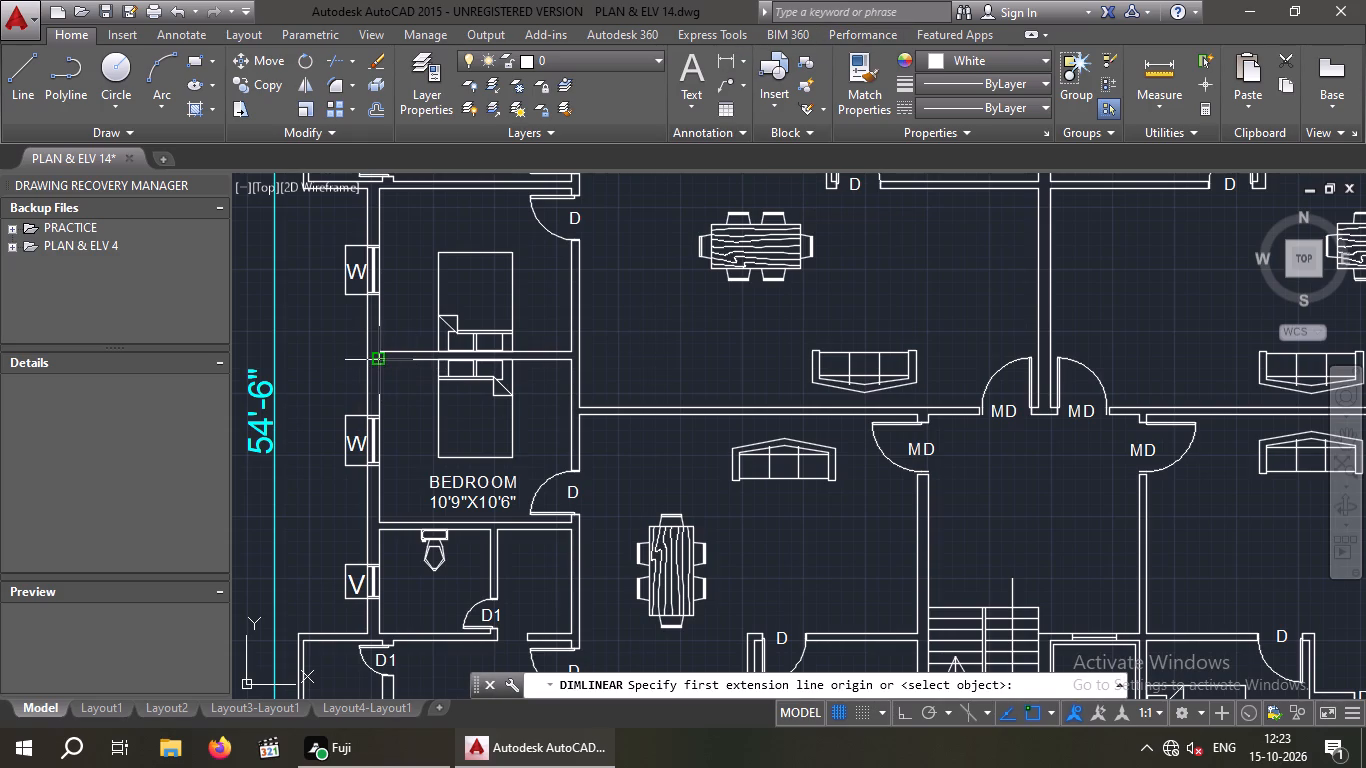
left_click(382, 360)
left_click(572, 363)
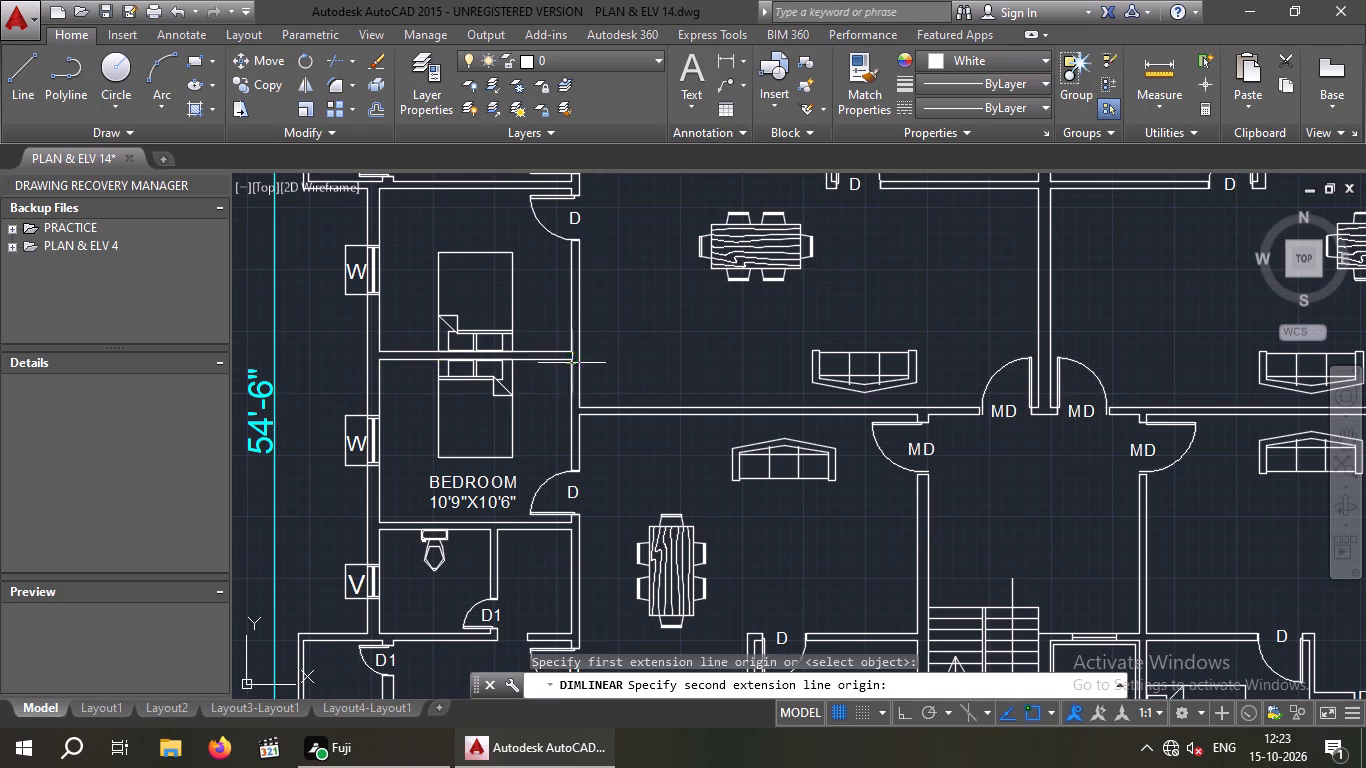
scroll(545, 408, "up", 2)
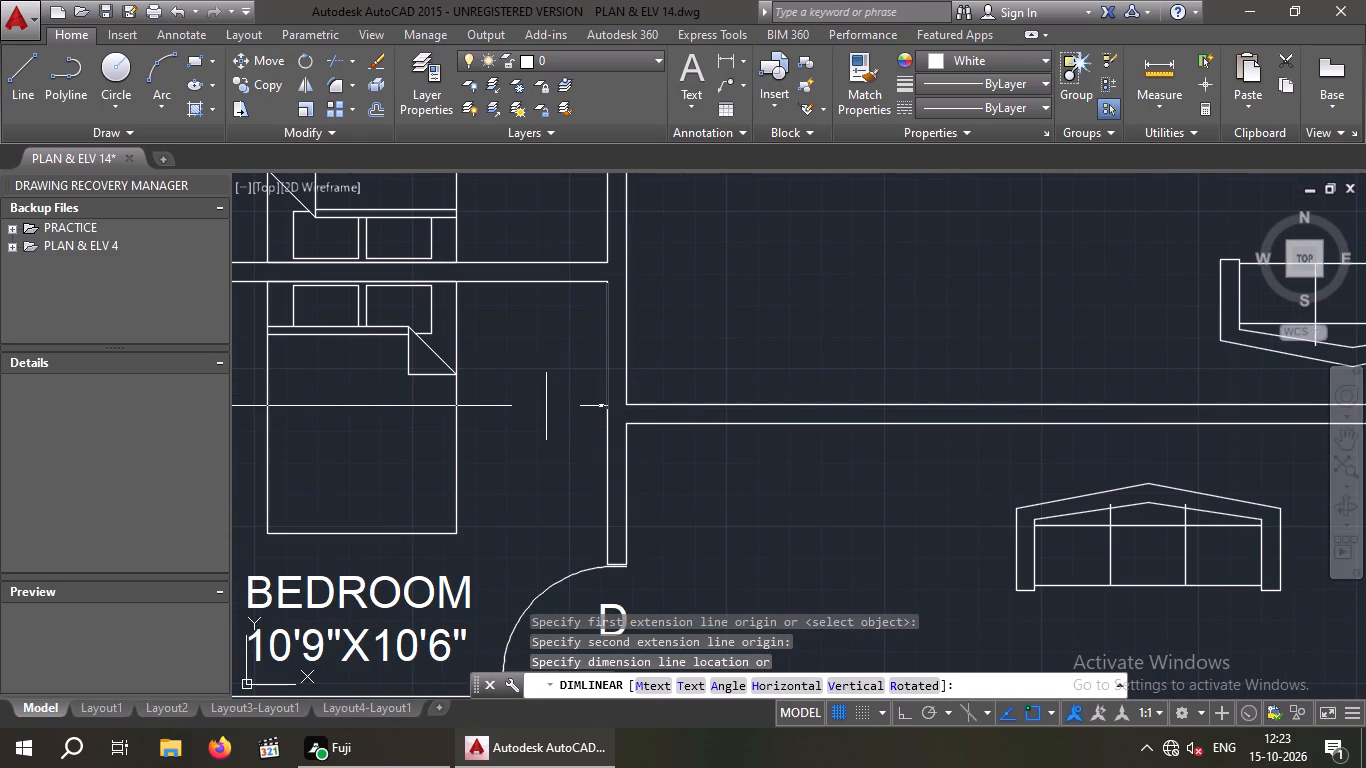
key("space")
scroll(599, 357, "down", 1)
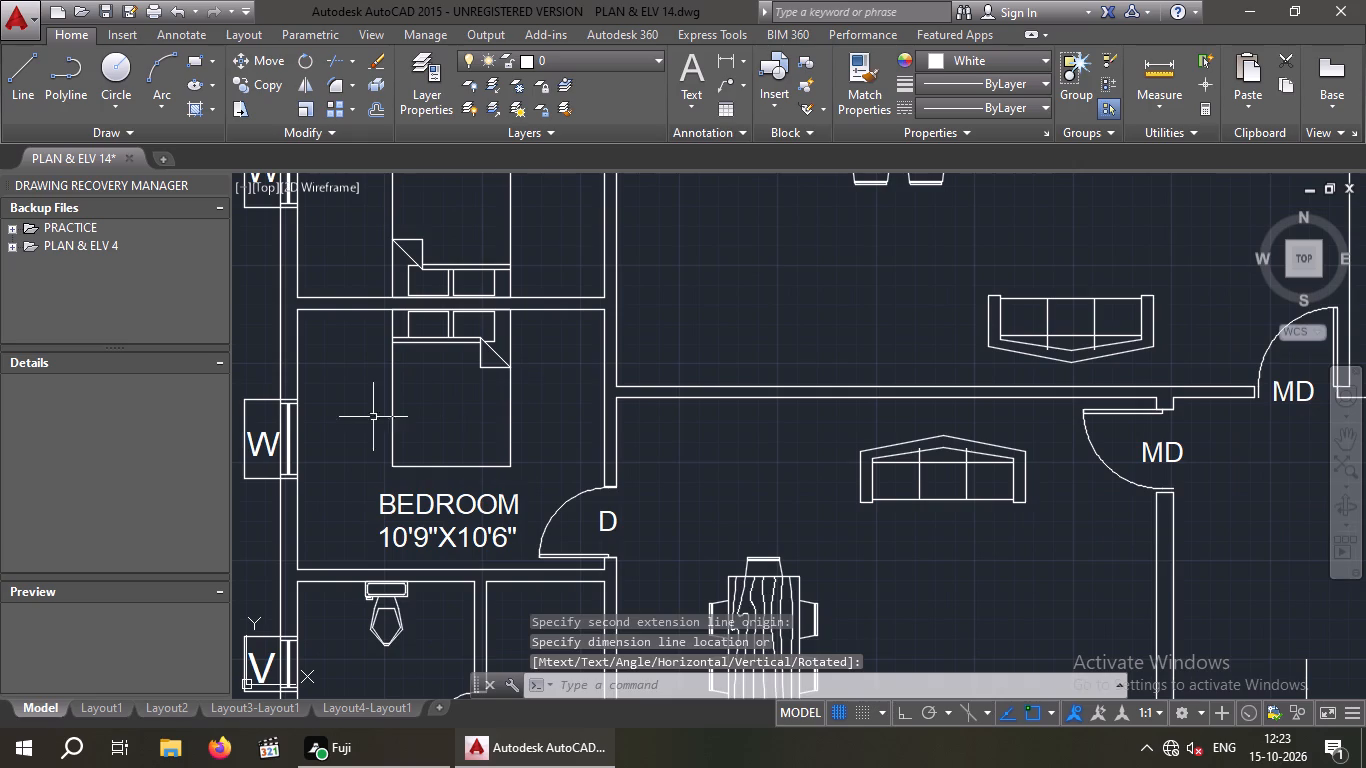
key("space")
left_click(297, 309)
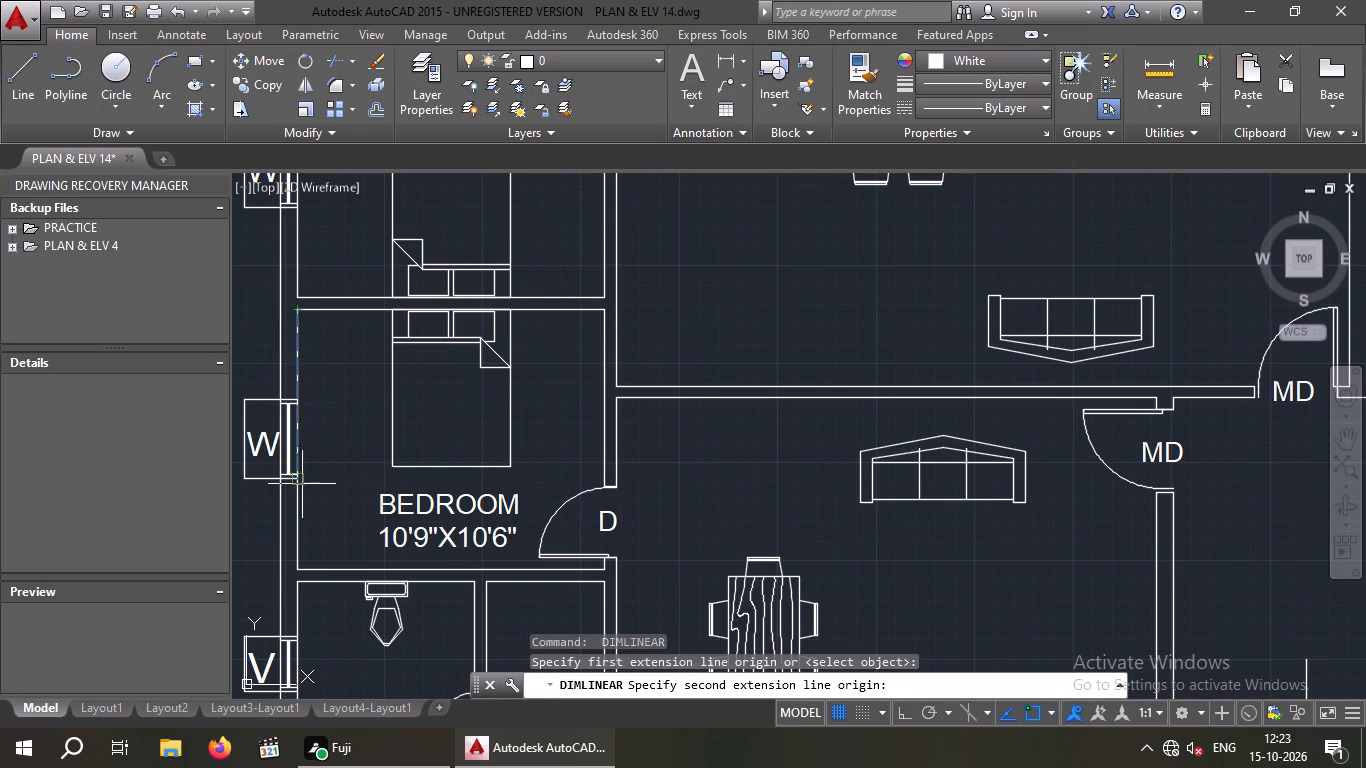
left_click(295, 569)
key("space")
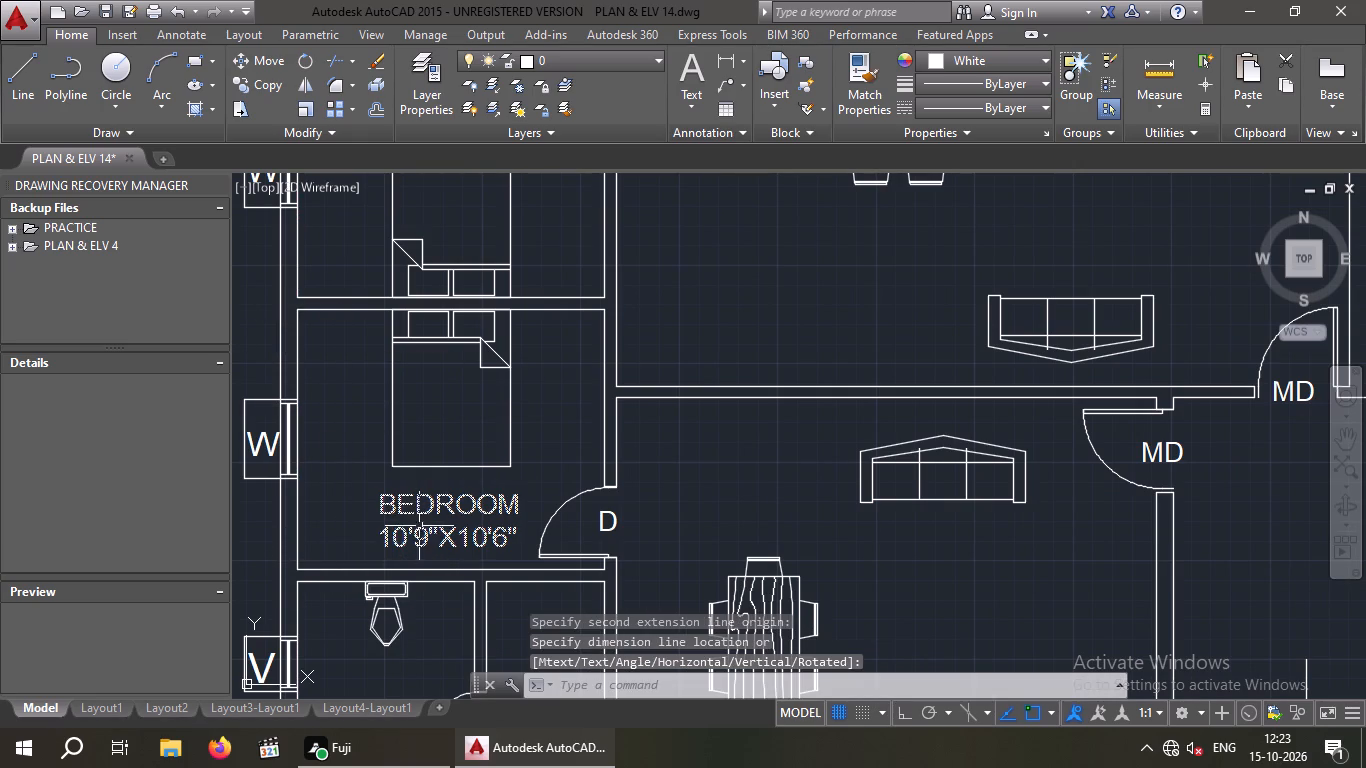
Change the size line of the label in the west-side bedroom just north of the toilet to 13'X11'.
double_click(416, 544)
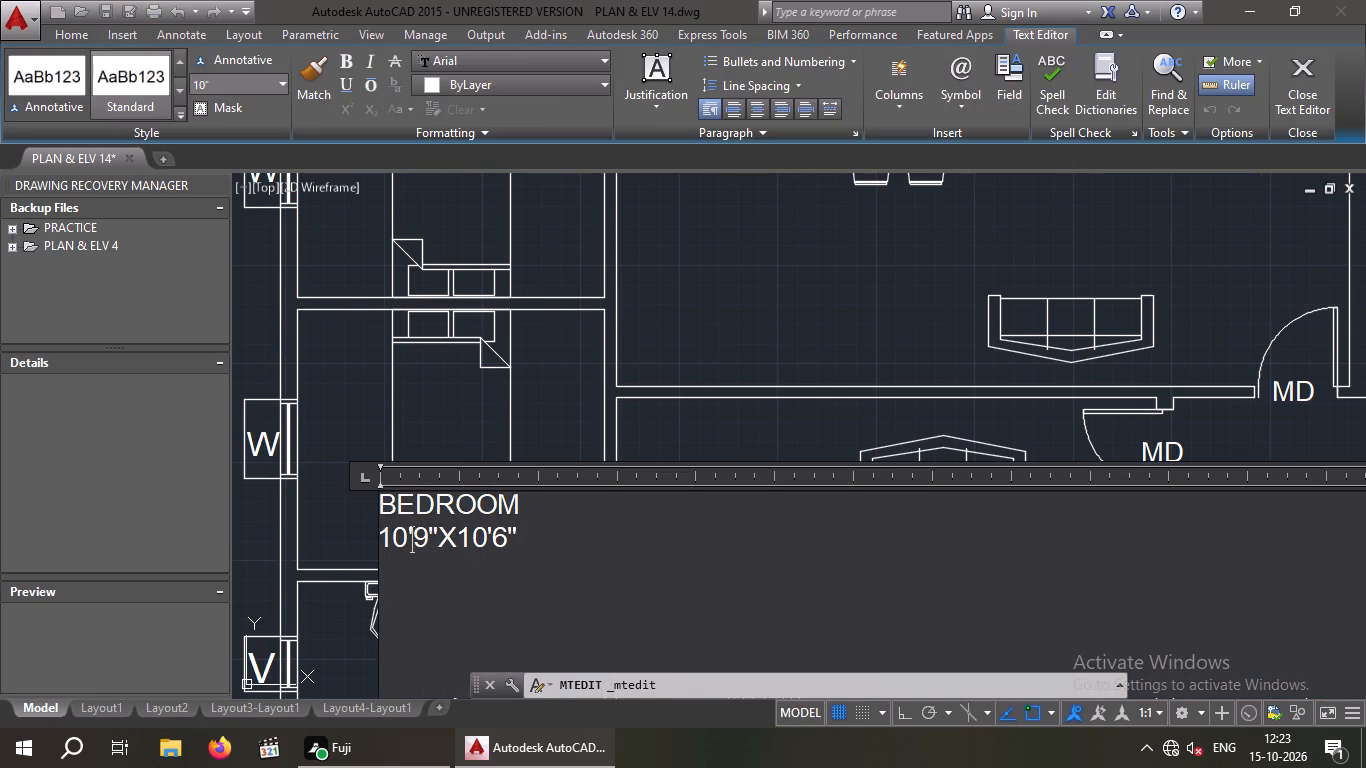
key("Left")
key("BackSpace")
key("3")
key("Right")
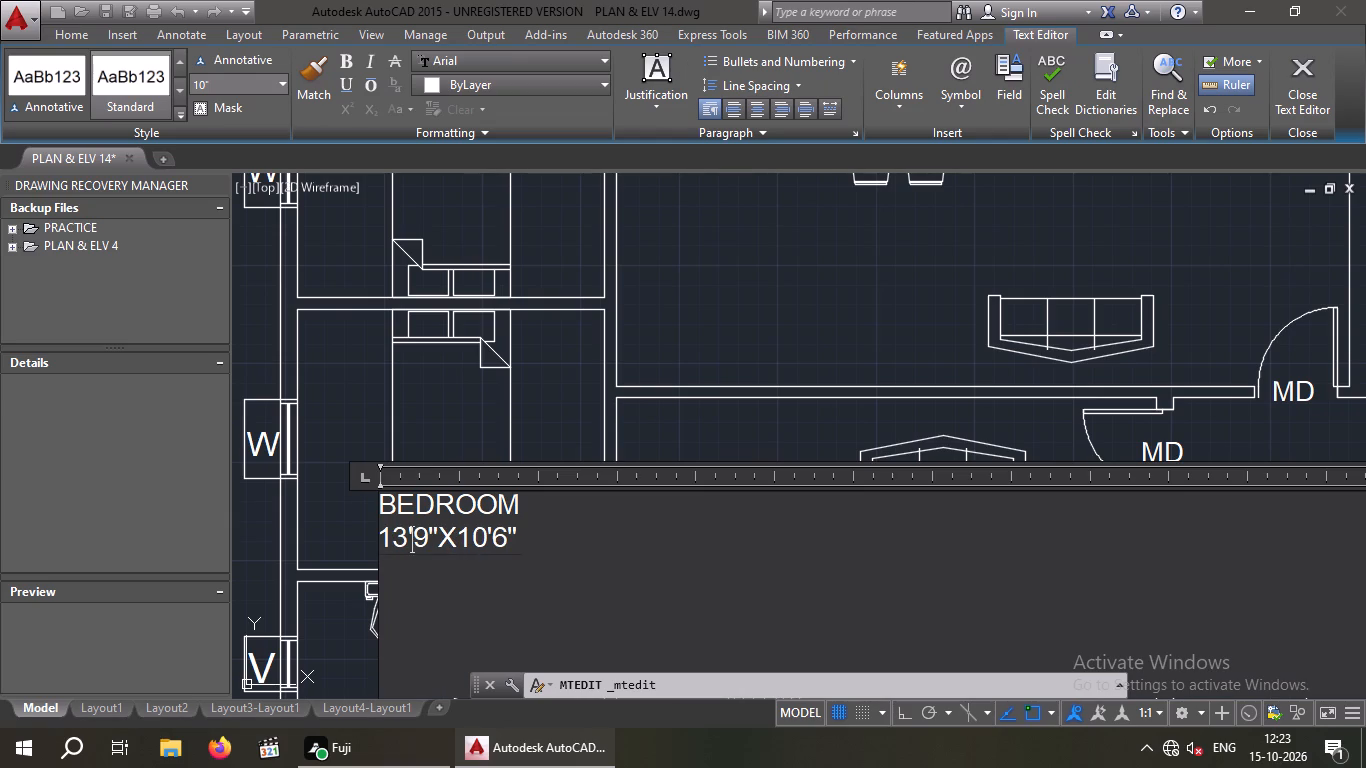
key("Right")
key("Right")
key("BackSpace")
key("BackSpace")
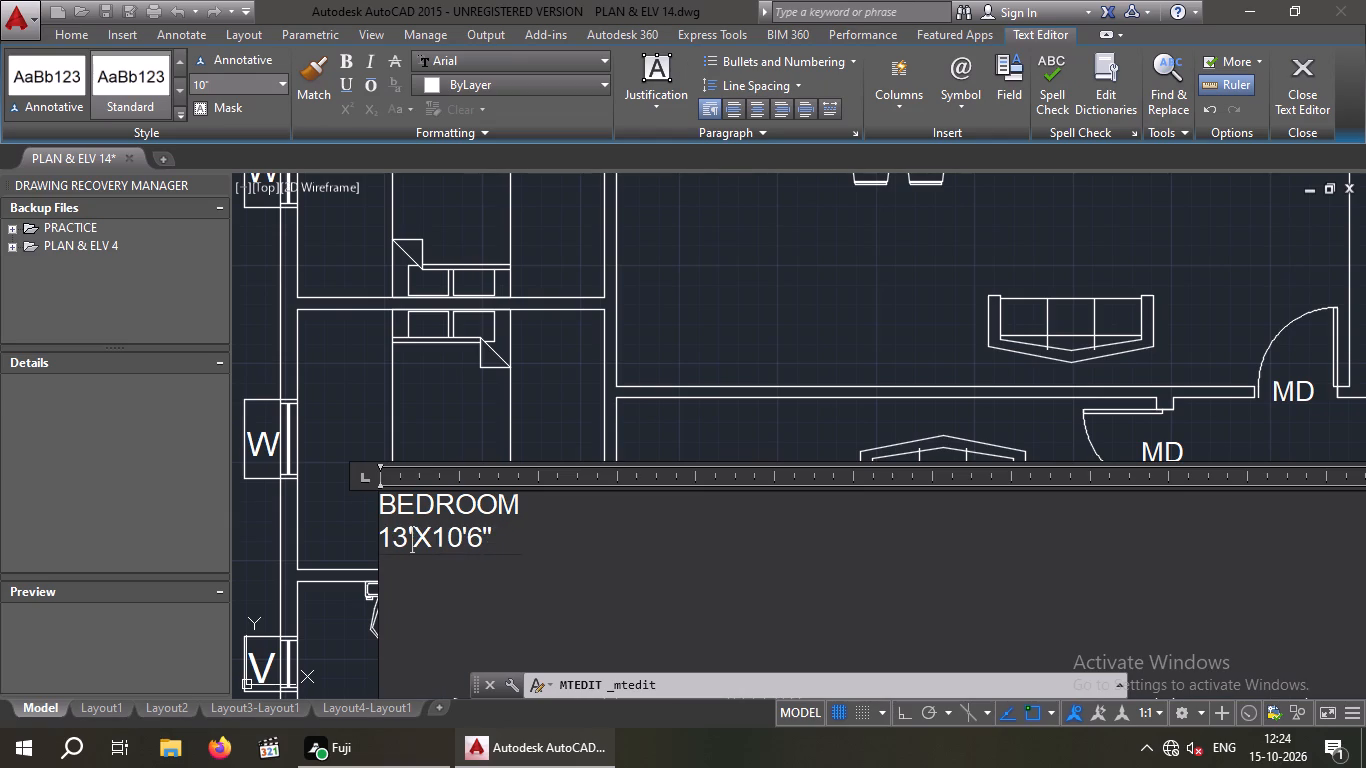
key("Right")
key("Right")
key("Right")
key("Right")
key("Left")
key("BackSpace")
key("1")
key("Right")
key("Right")
key("Right")
key("BackSpace")
key("BackSpace")
left_click(554, 411)
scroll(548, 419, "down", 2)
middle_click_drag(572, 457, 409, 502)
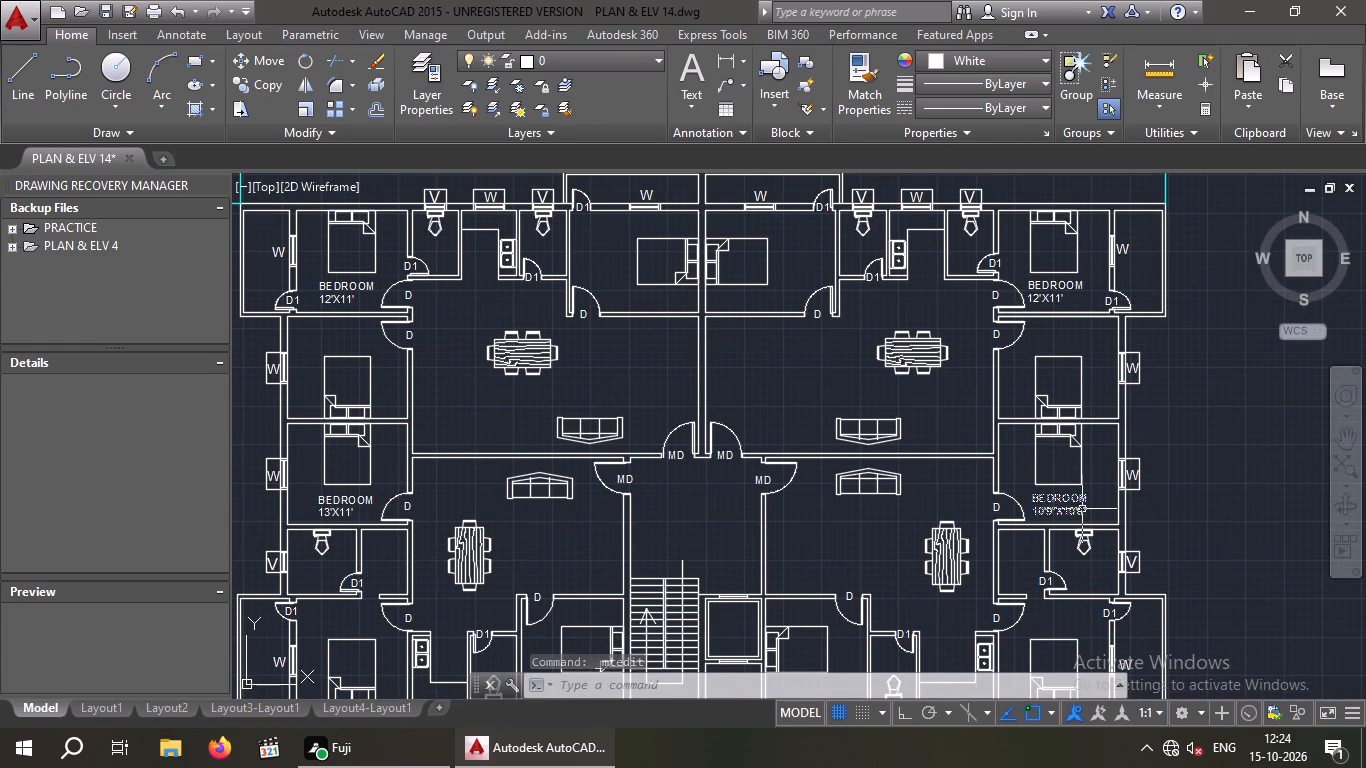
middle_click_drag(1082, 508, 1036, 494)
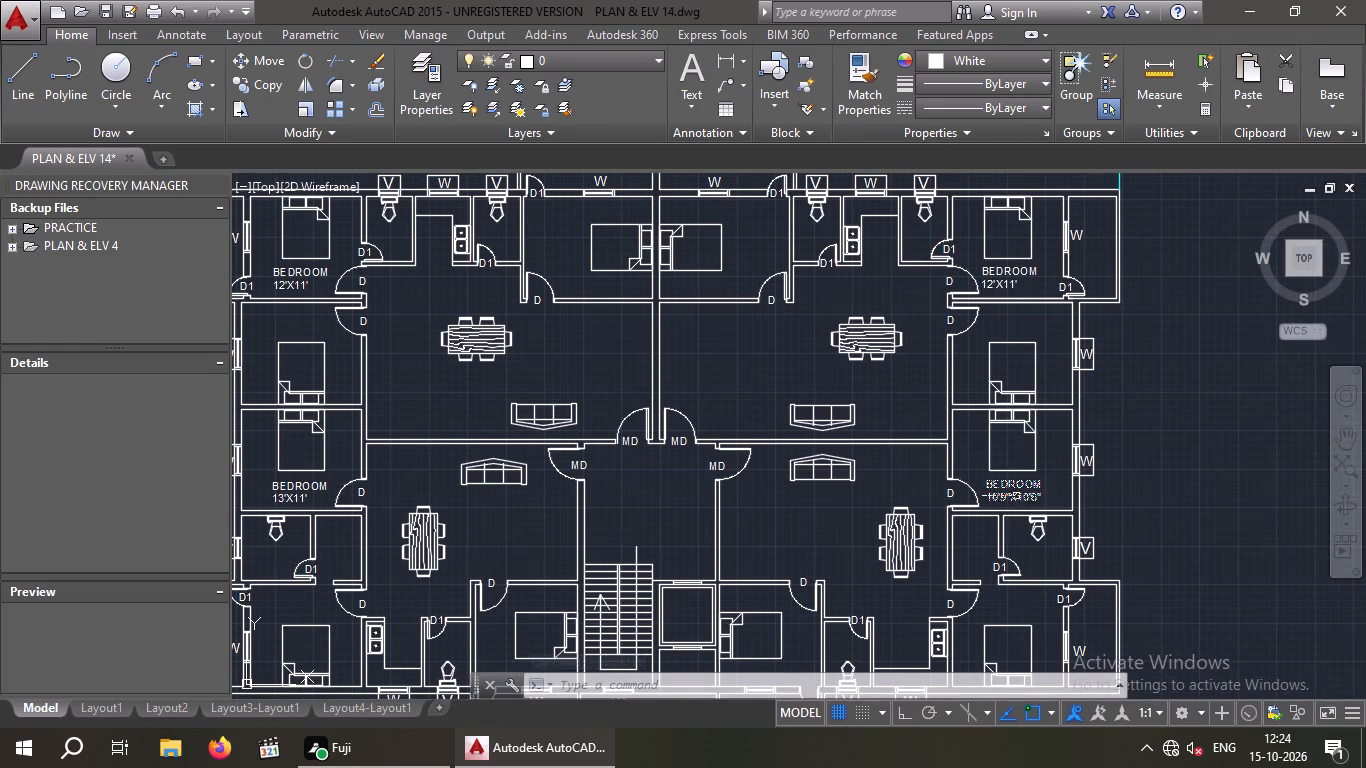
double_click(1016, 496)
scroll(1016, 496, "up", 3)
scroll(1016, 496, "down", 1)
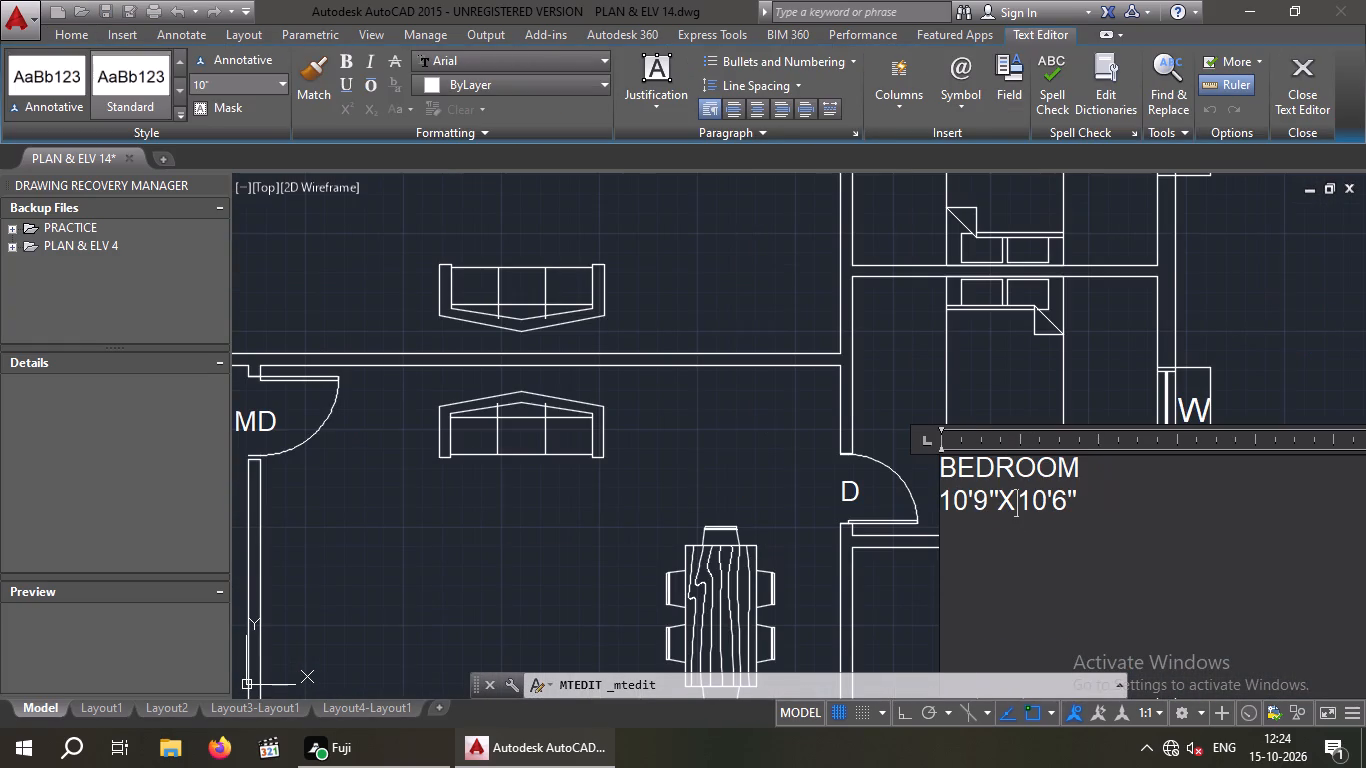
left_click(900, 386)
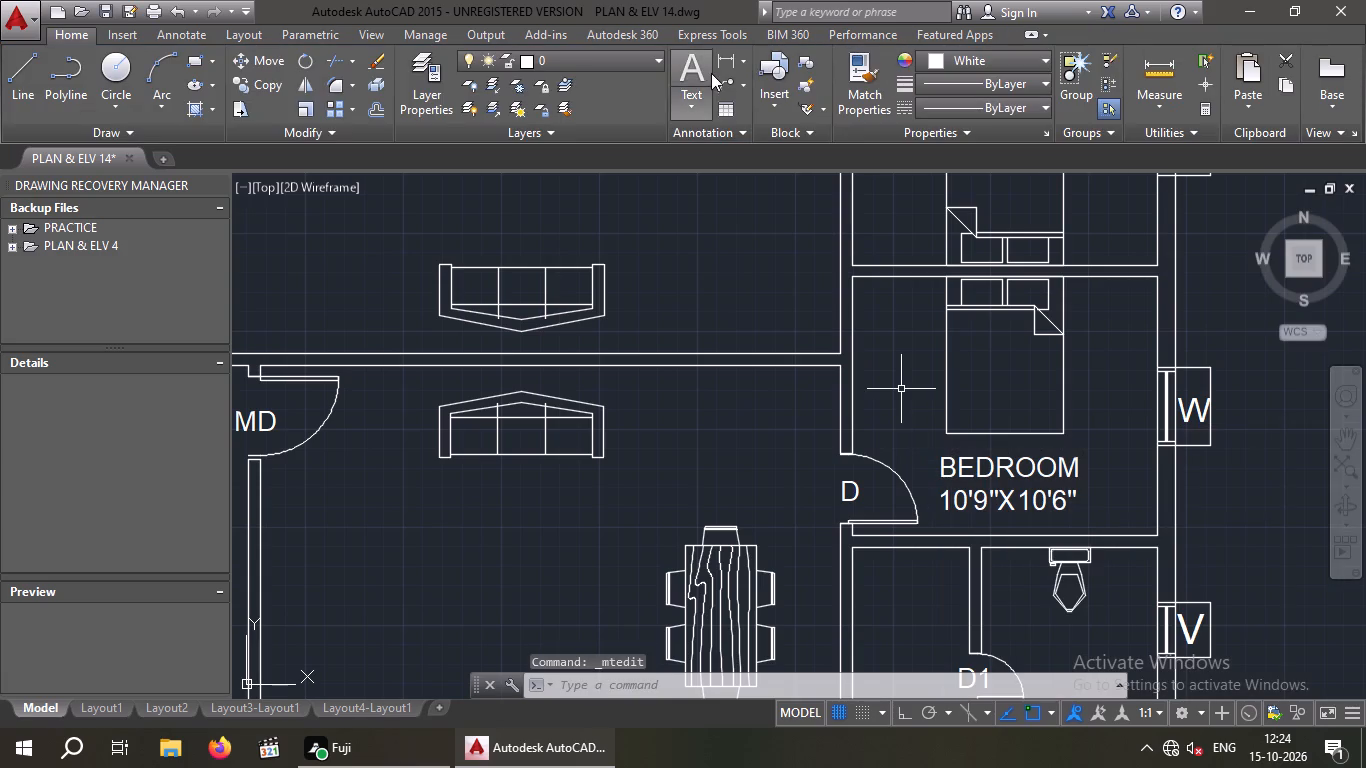
Measure the inside width and depth of the east-side bedroom just north of the toilet using the Linear dimension tool, without placing any dimension.
left_click(726, 62)
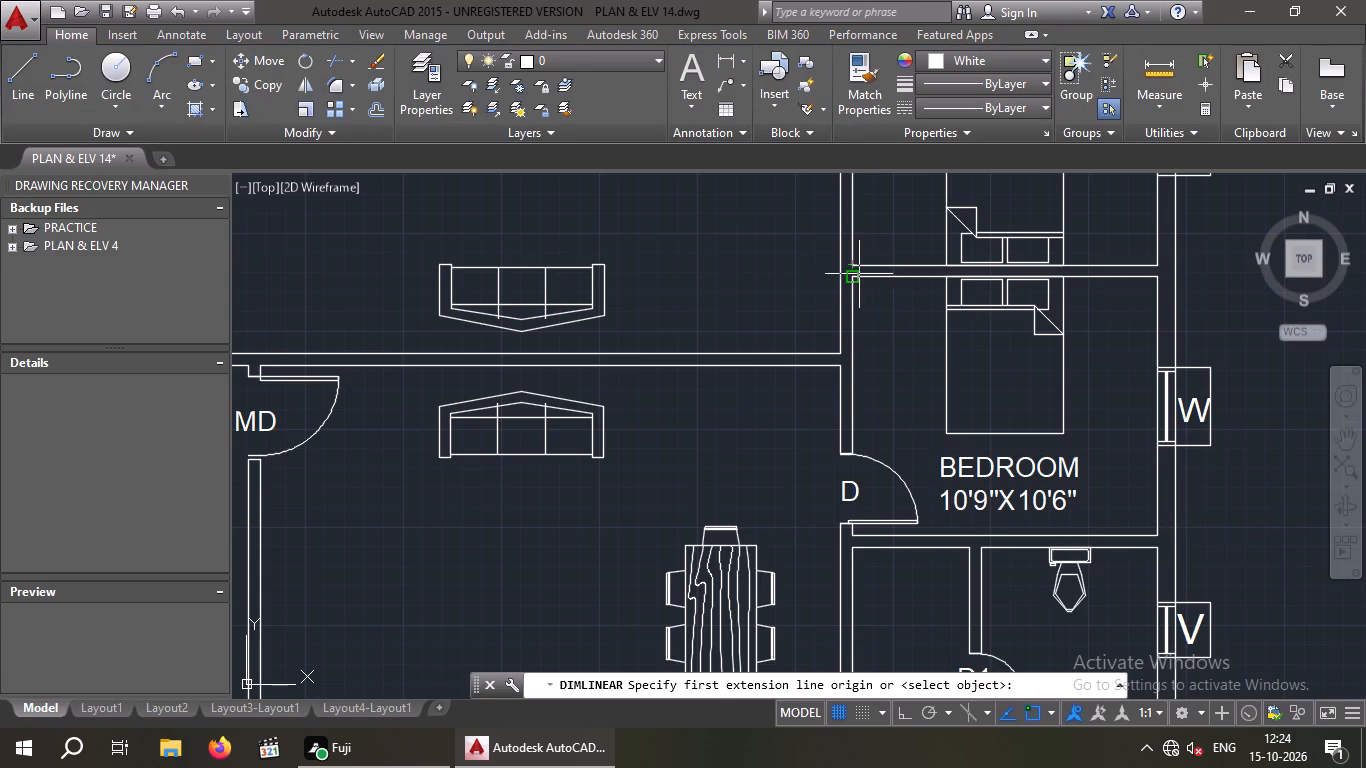
scroll(856, 279, "up", 1)
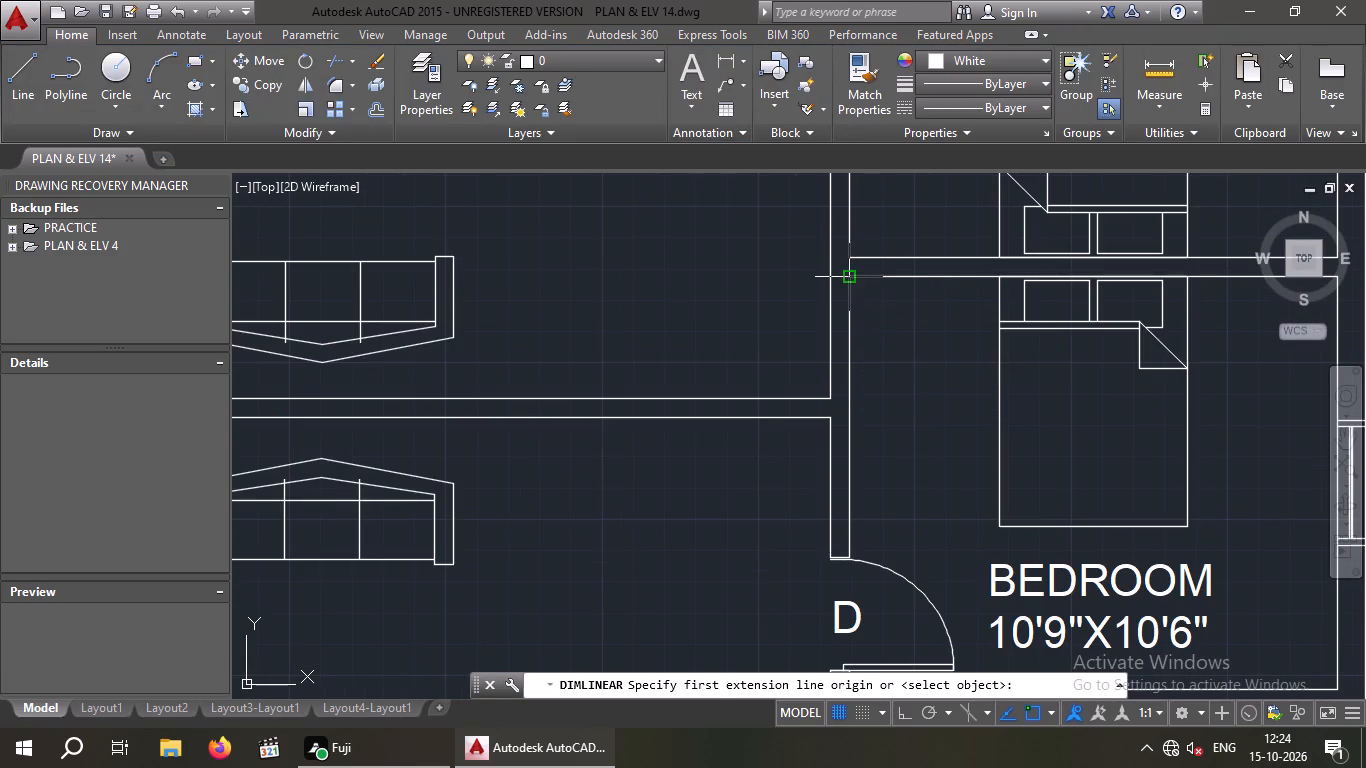
left_click(850, 280)
scroll(978, 306, "down", 1)
middle_click_drag(920, 322, 664, 345)
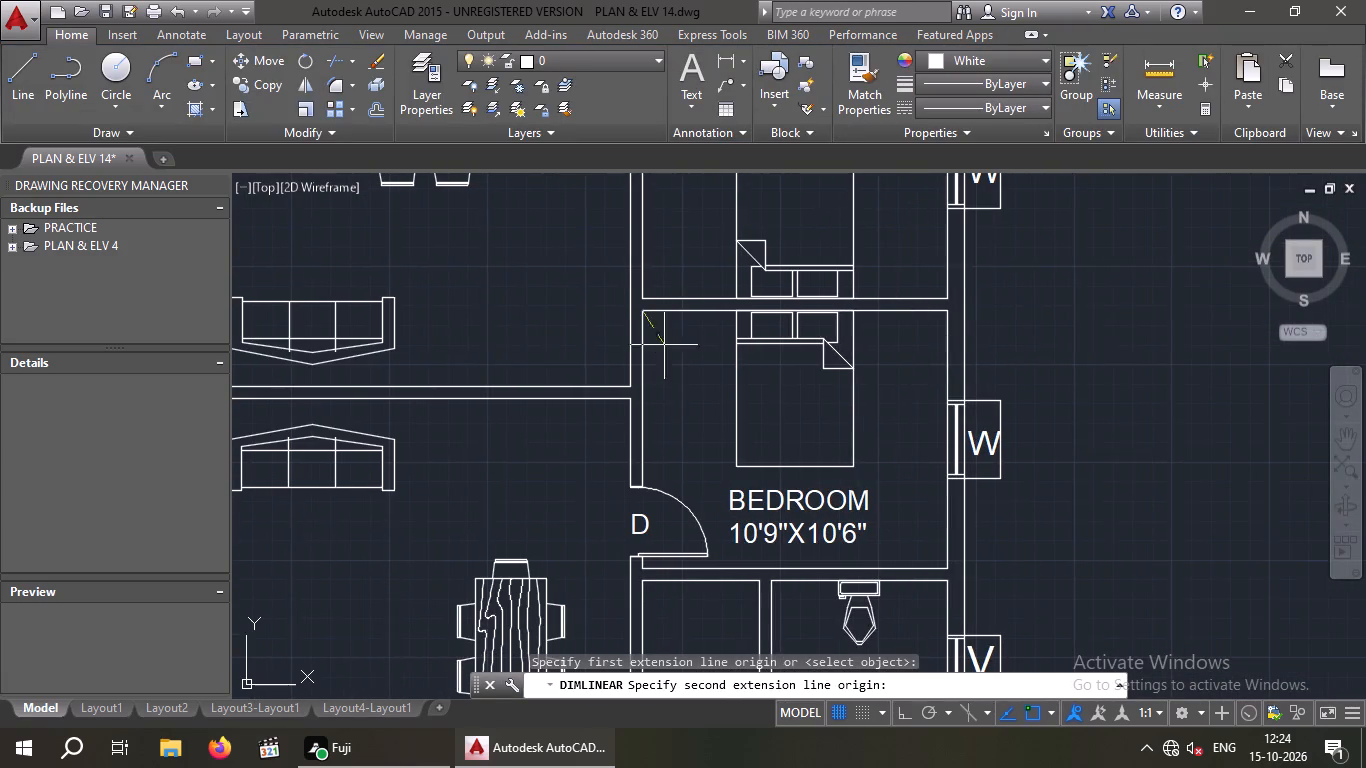
left_click(946, 307)
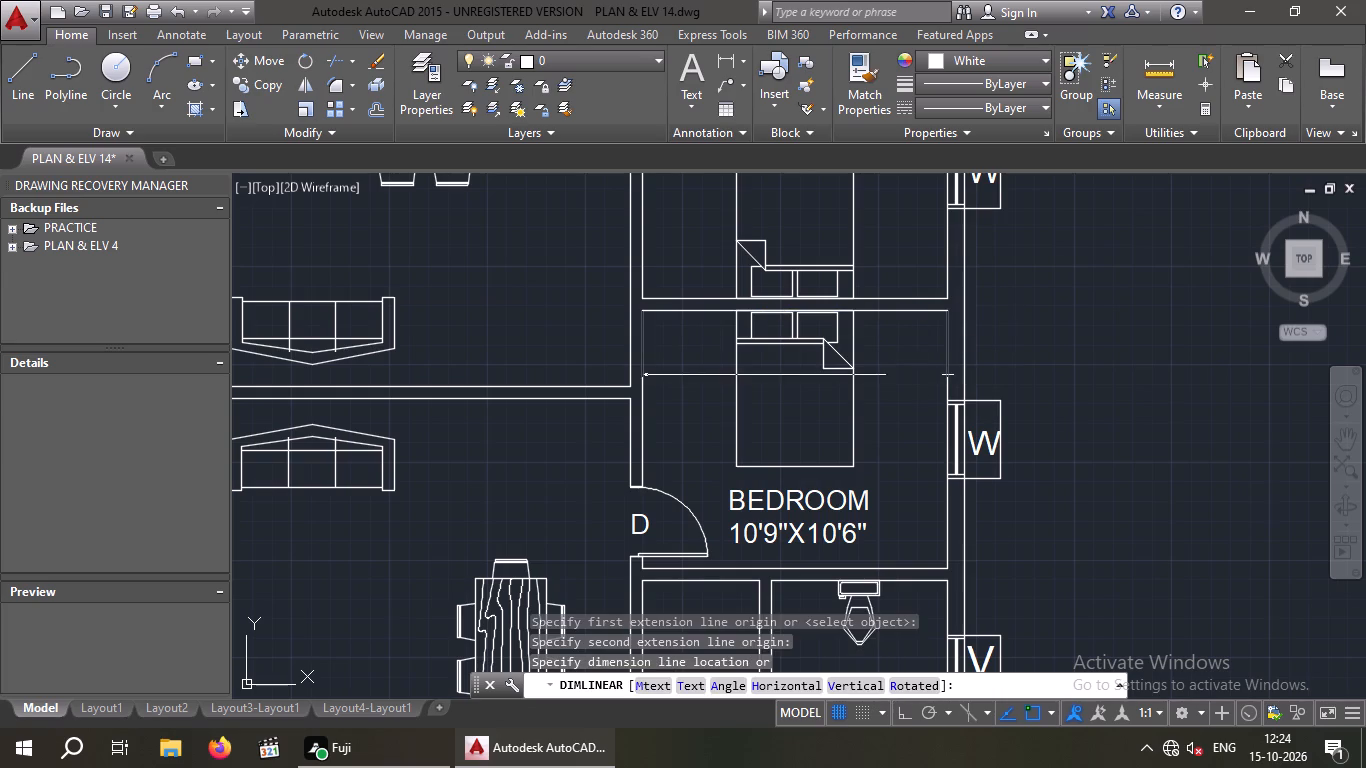
key("space")
key("space")
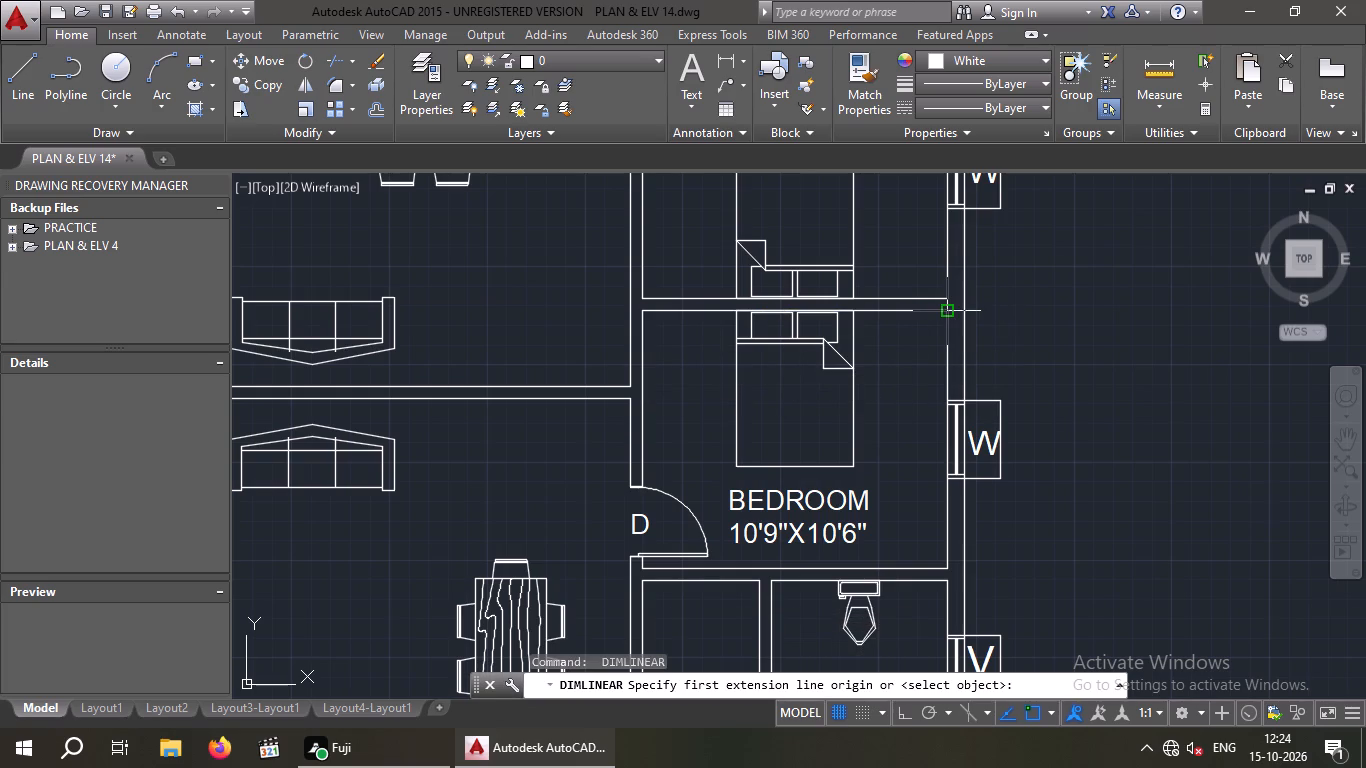
left_click_drag(945, 312, 939, 325)
left_click(950, 561)
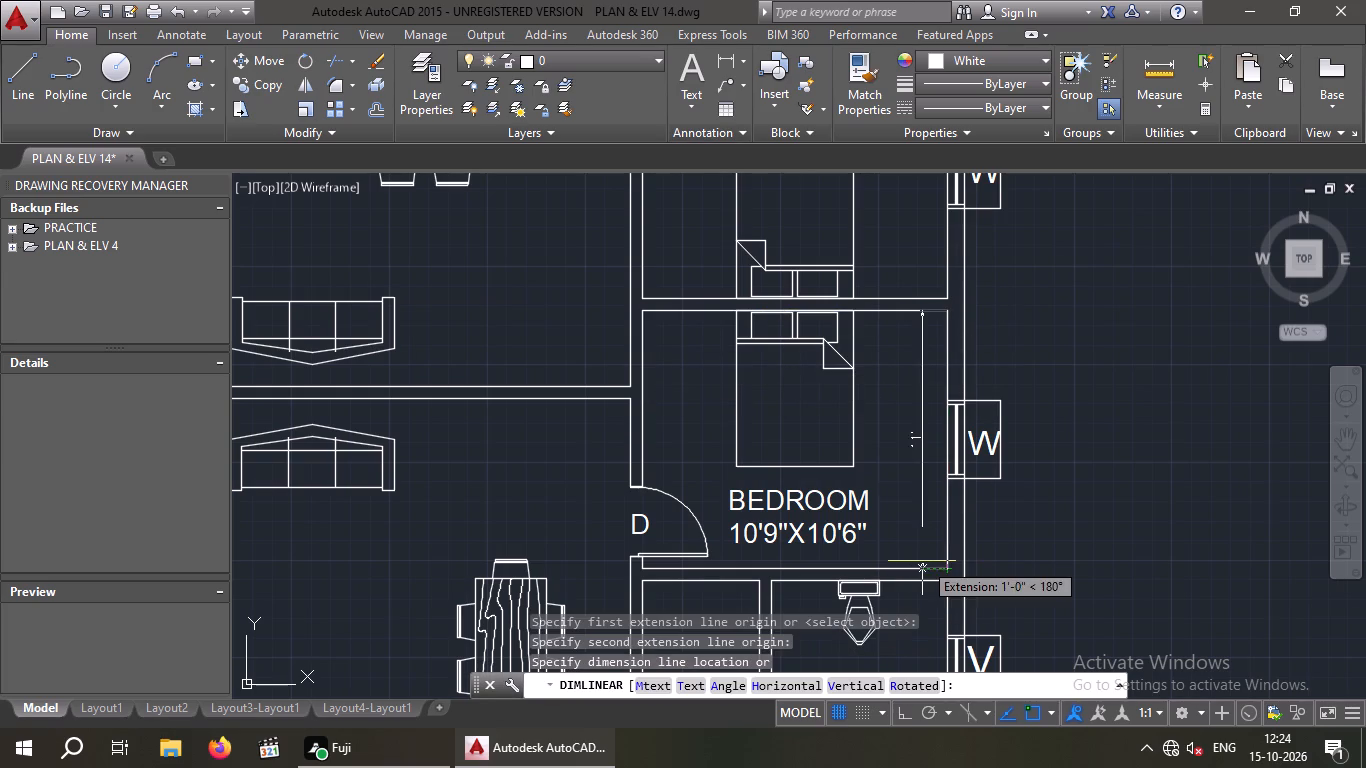
key("space")
Change the size line of the label in the east-side bedroom just north of the toilet to 13'X11'.
double_click(826, 535)
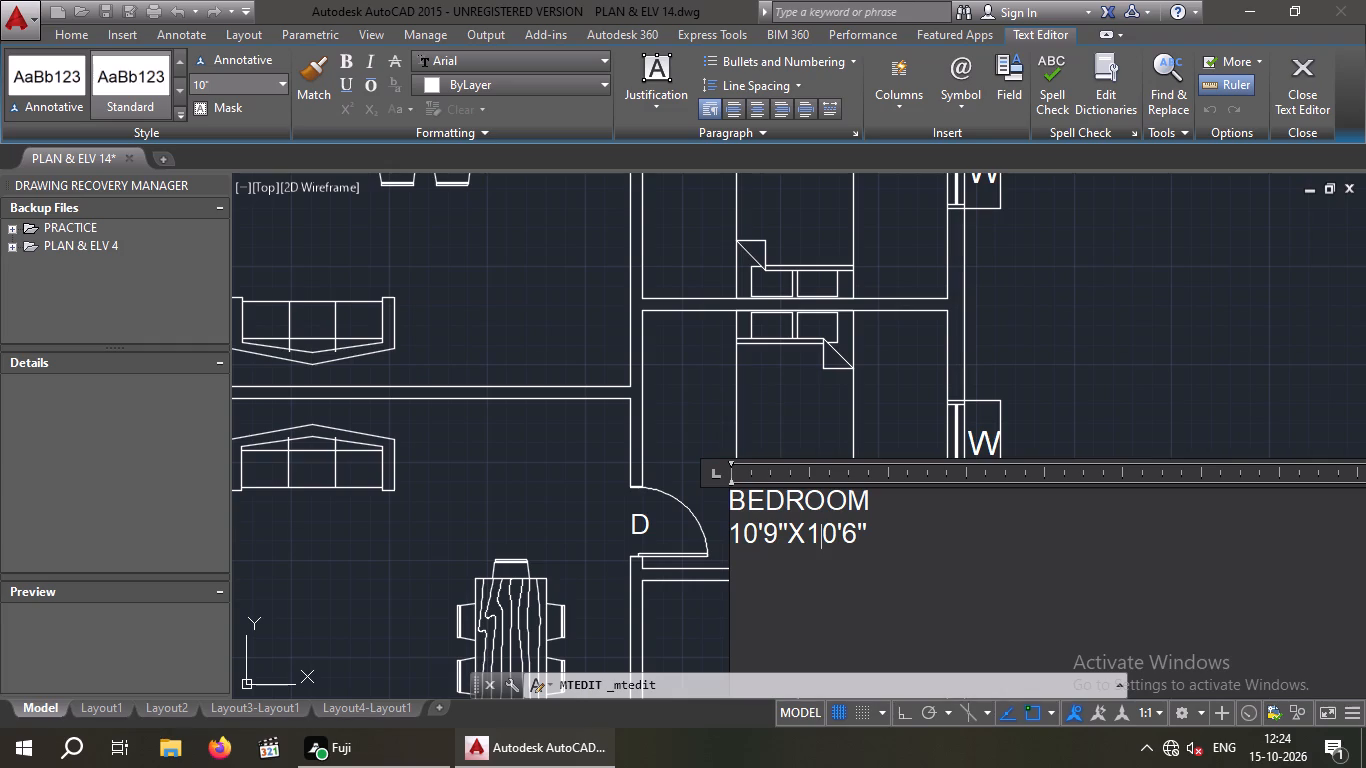
key("Right")
key("BackSpace")
key("1")
key("Right")
key("Right")
key("Right")
key("BackSpace")
key("BackSpace")
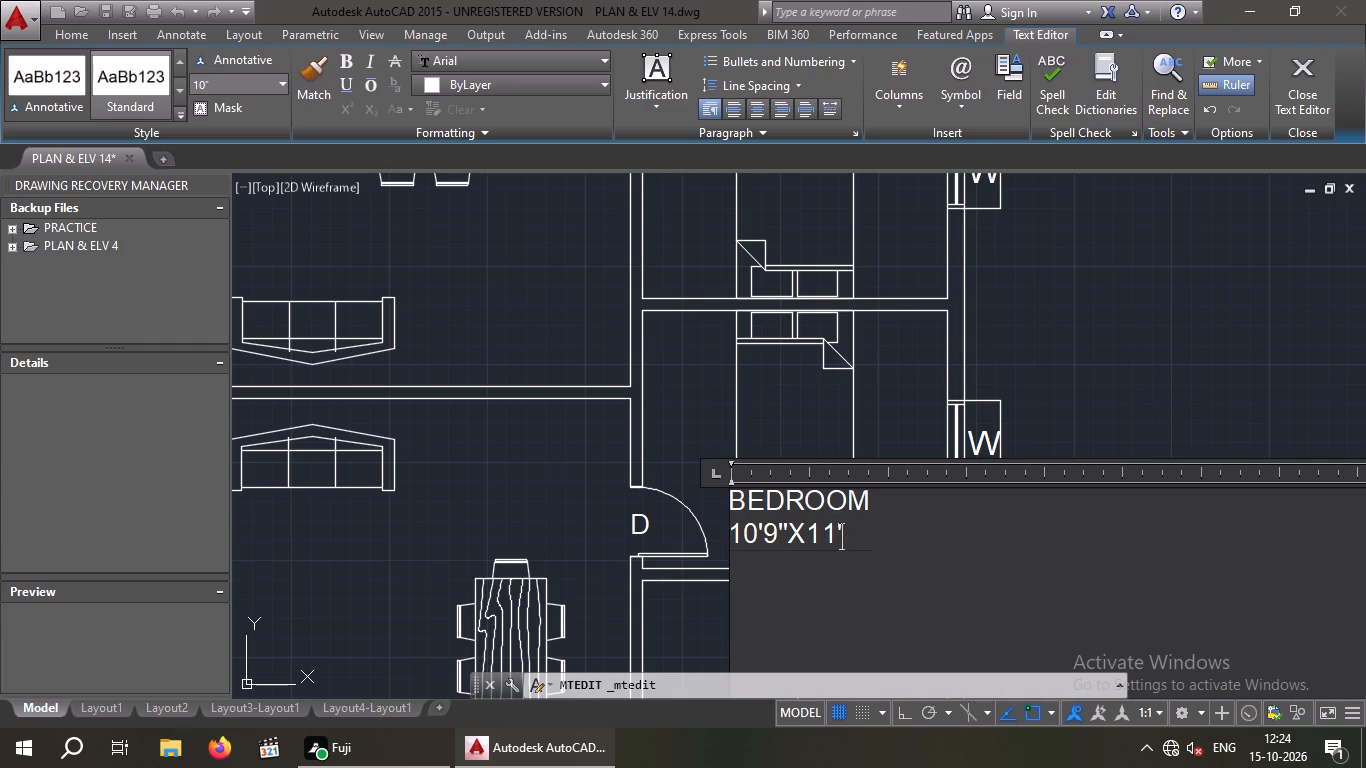
key("Left")
key("Left")
key("Left")
key("Left")
key("Left")
key("Right")
key("BackSpace")
key("BackSpace")
key("Left")
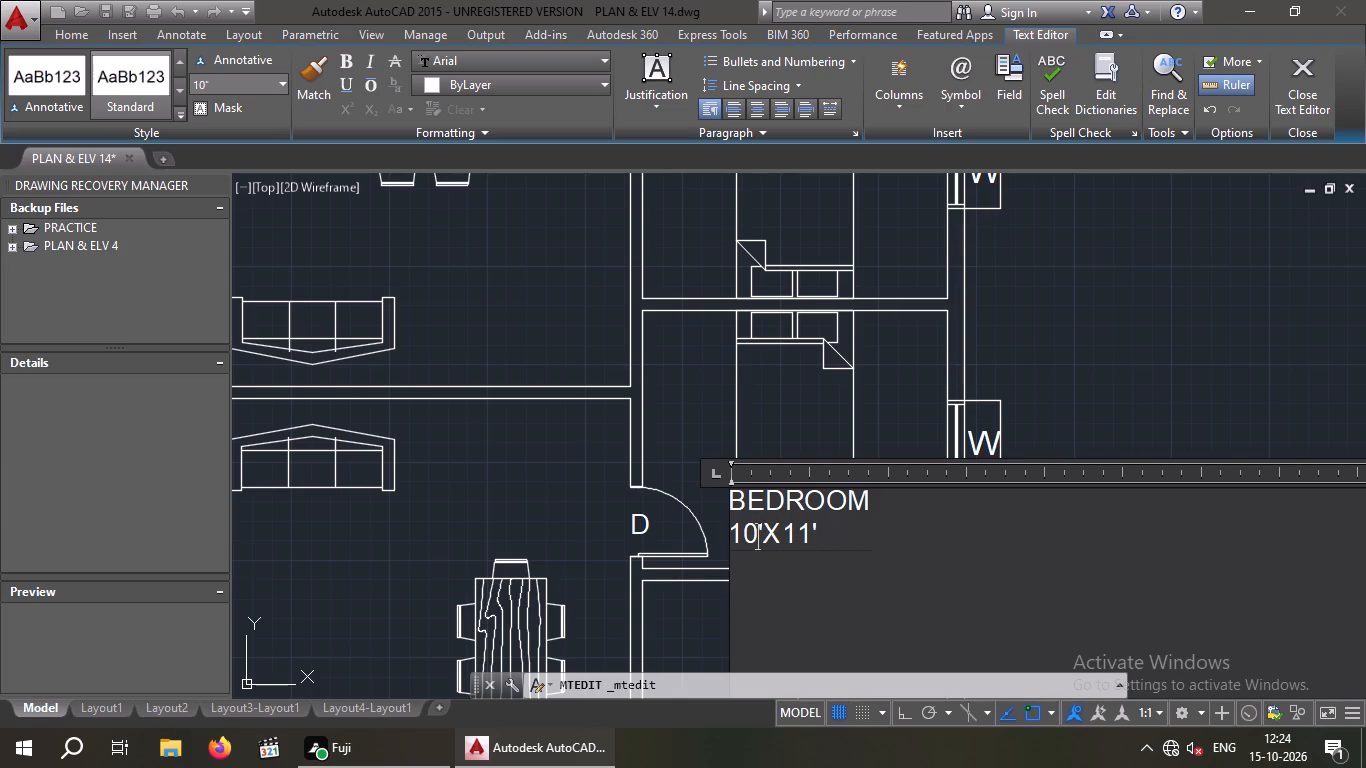
key("BackSpace")
key("3")
left_click(679, 359)
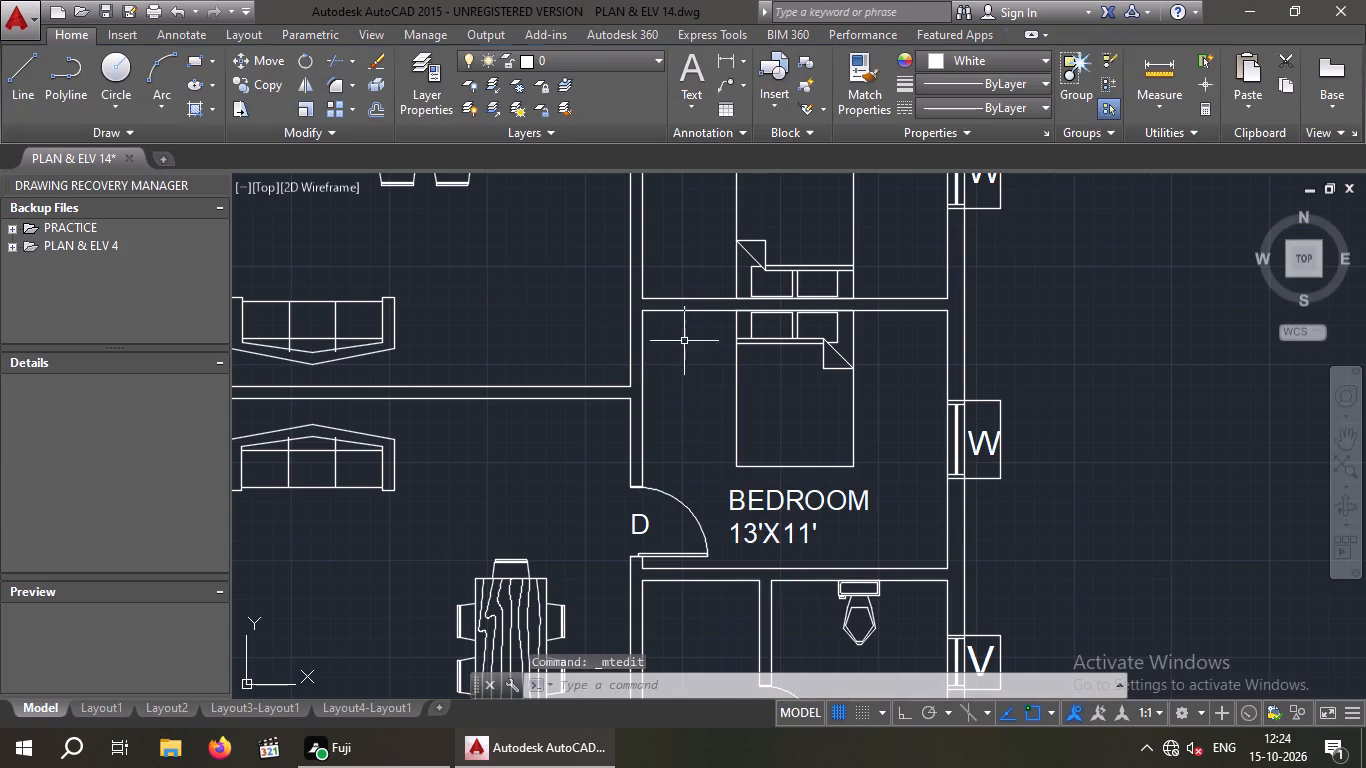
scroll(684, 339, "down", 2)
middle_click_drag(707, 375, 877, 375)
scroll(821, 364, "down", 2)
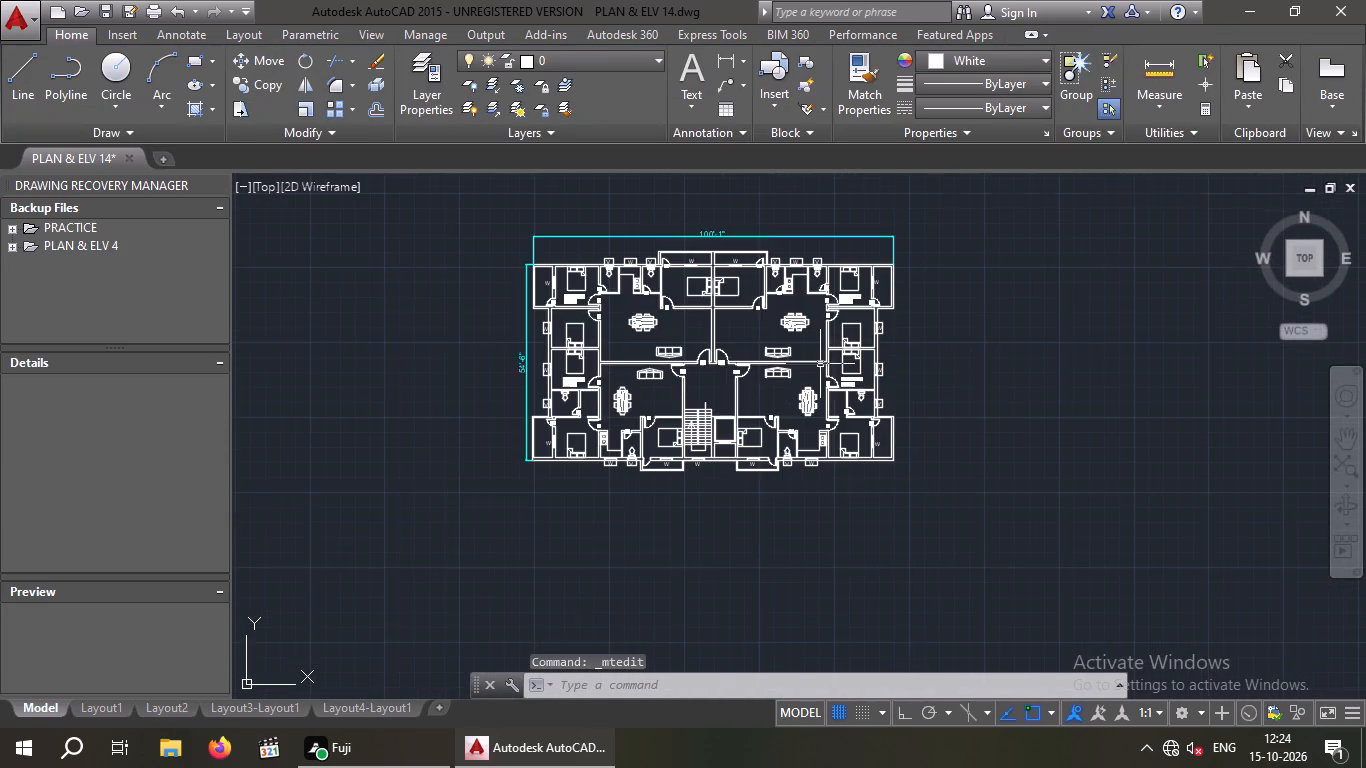
Copy the northwest corner bedroom's BEDROOM 12'X11' label into the west-side and east-side bedrooms directly south of the northern corner bedrooms.
scroll(547, 349, "up", 2)
middle_click_drag(589, 339, 584, 337)
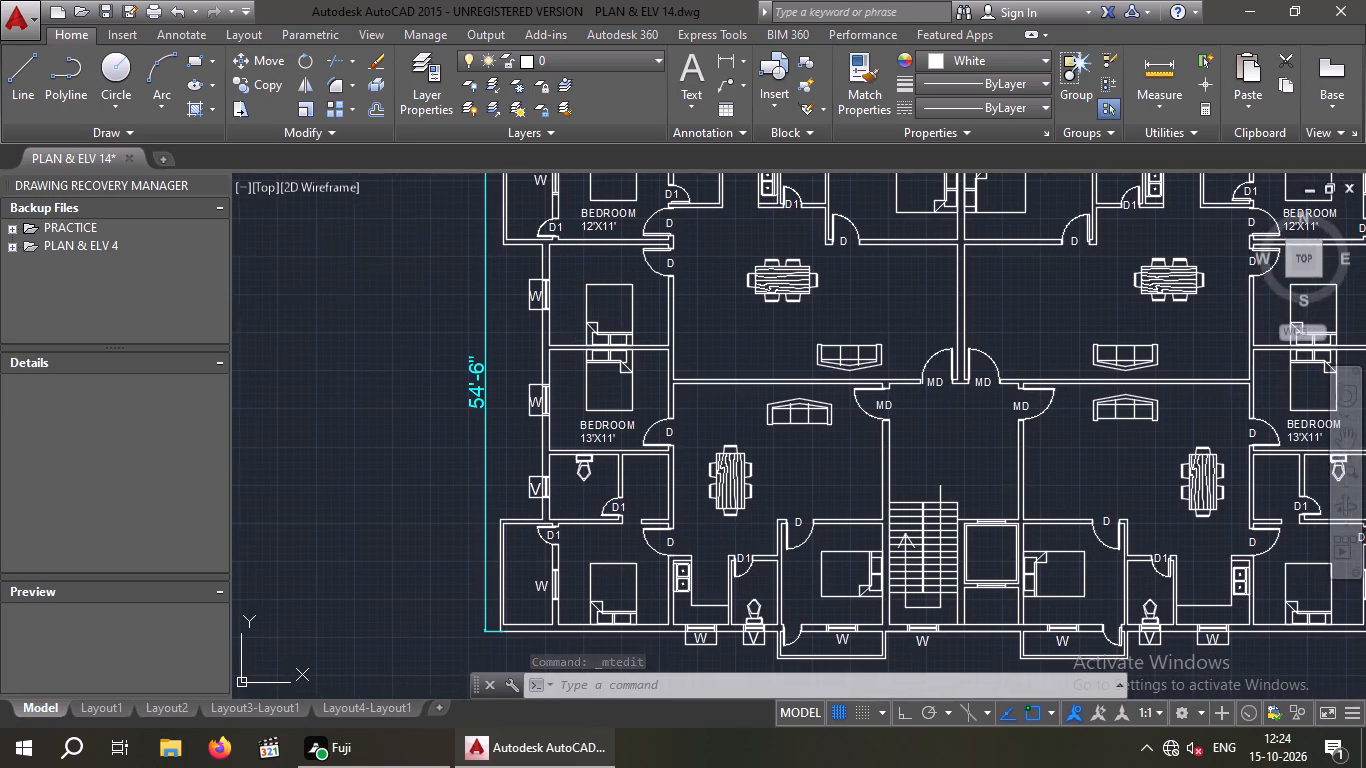
middle_click_drag(584, 337, 513, 322)
middle_click_drag(604, 344, 532, 379)
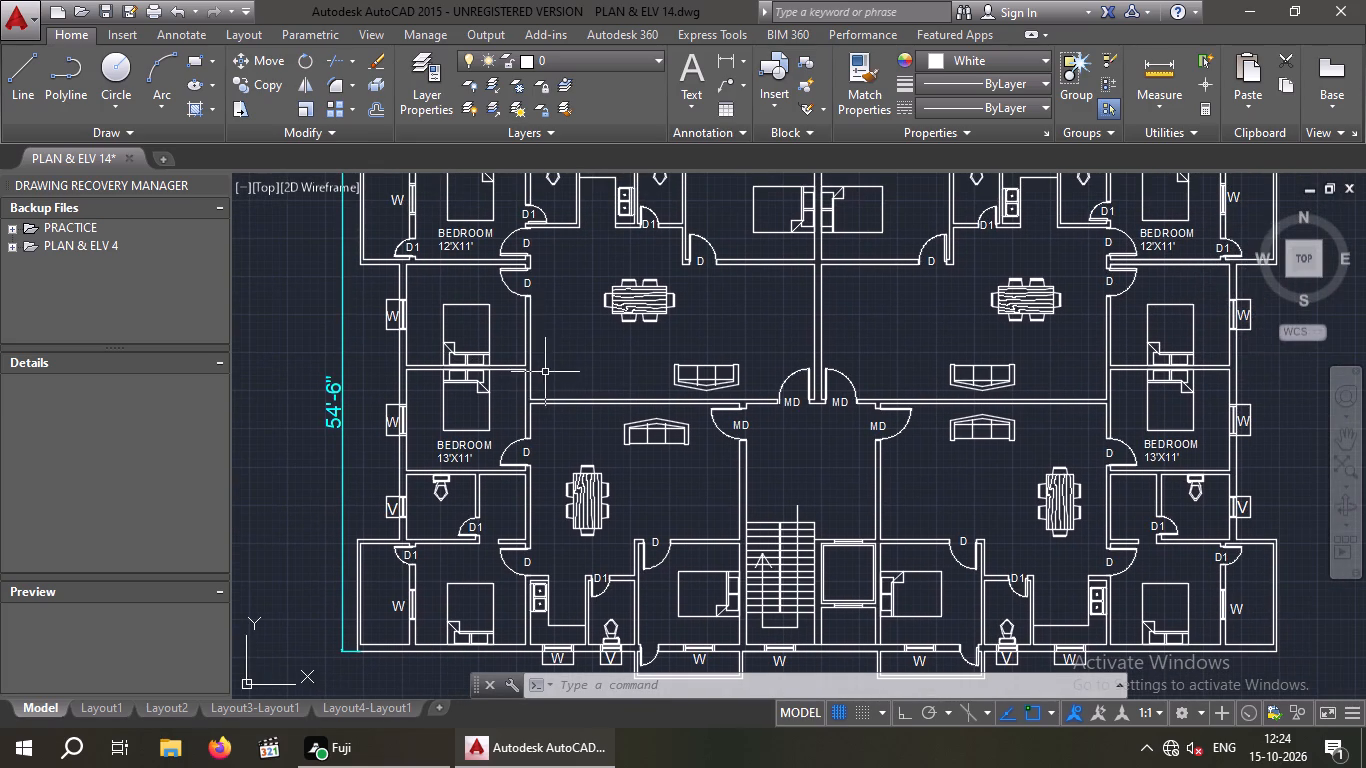
scroll(443, 267, "up", 1)
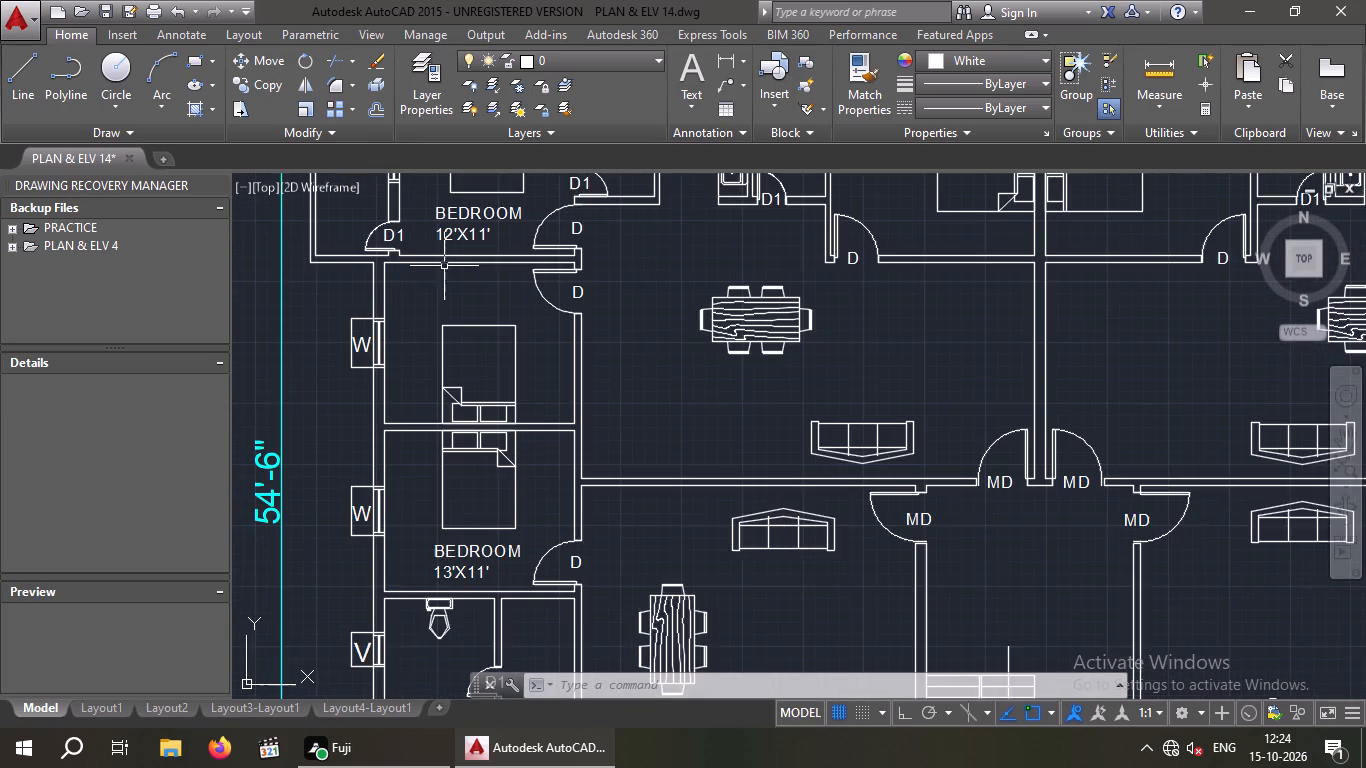
middle_click_drag(444, 266, 431, 327)
left_click(436, 289)
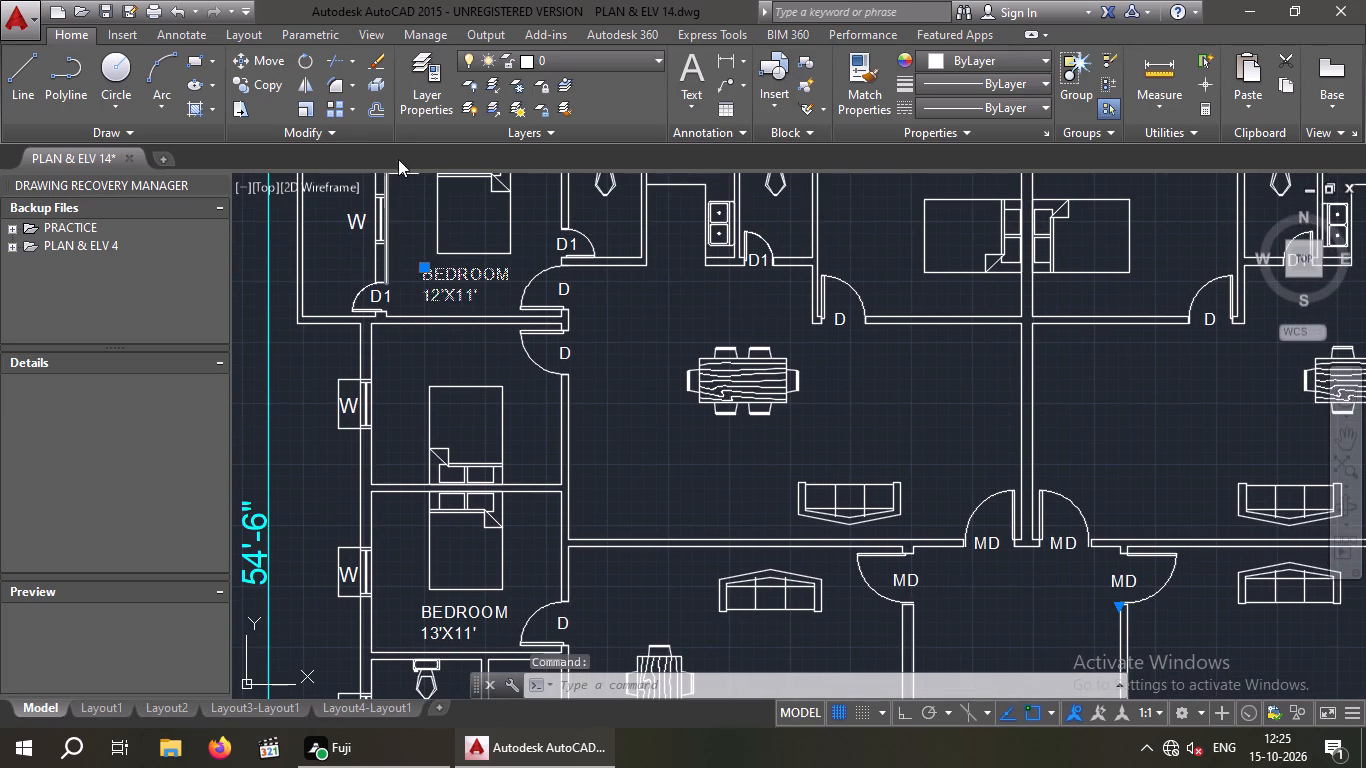
left_click(265, 87)
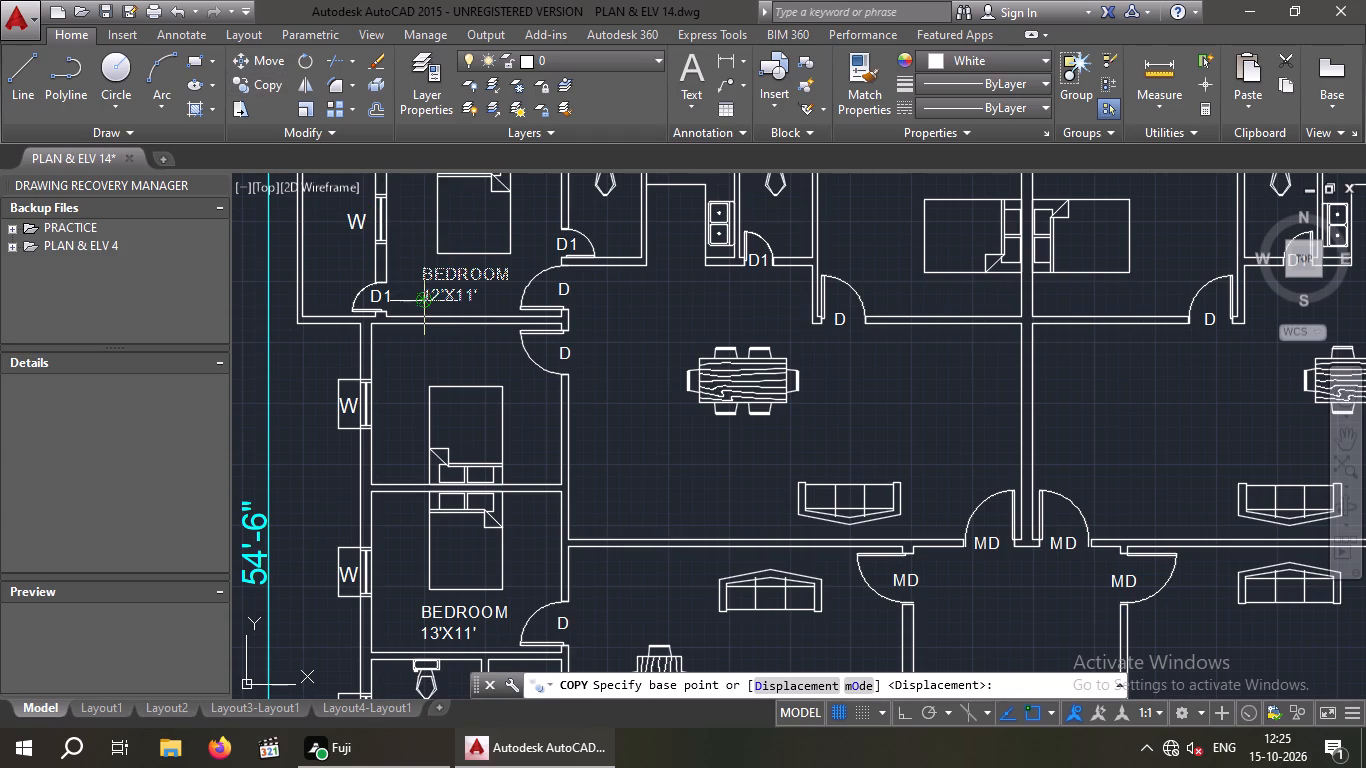
left_click(427, 297)
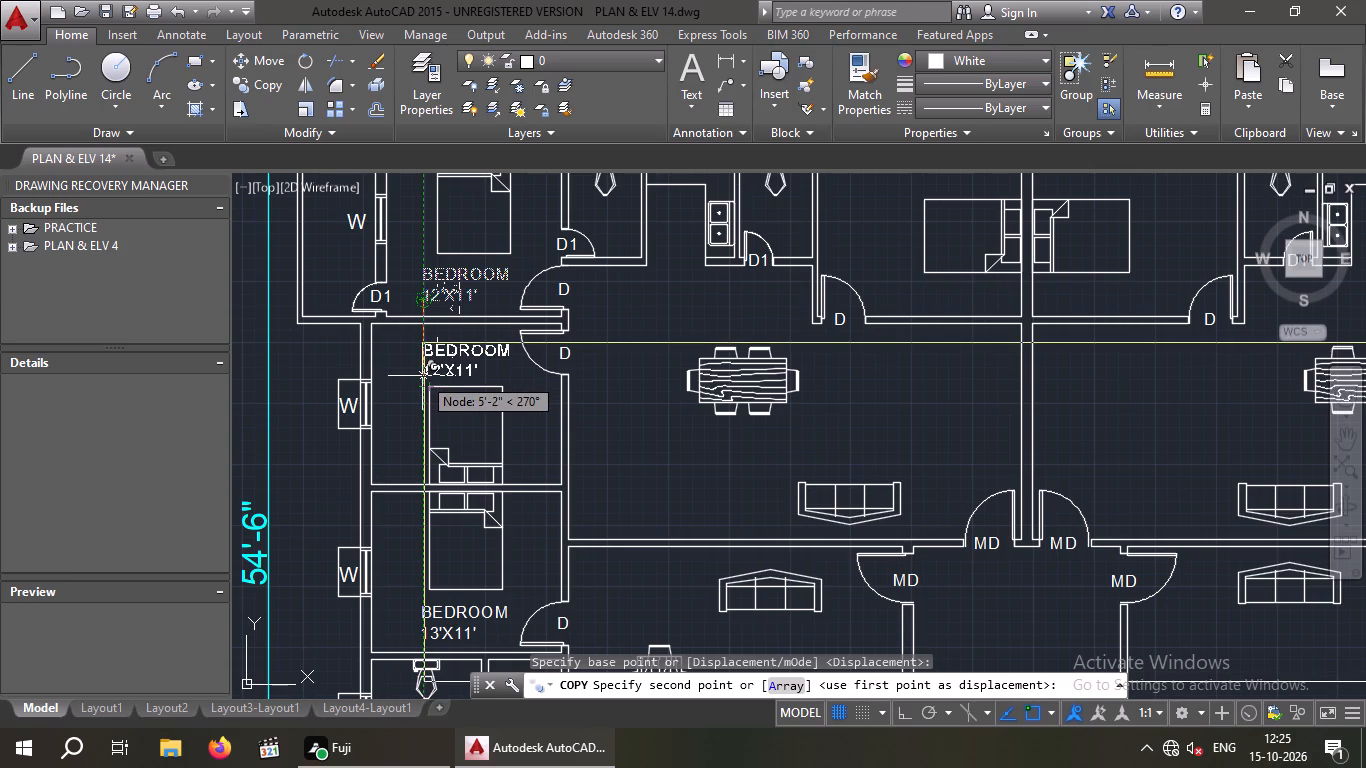
left_click(422, 376)
scroll(492, 378, "down", 1)
middle_click_drag(490, 378, 229, 331)
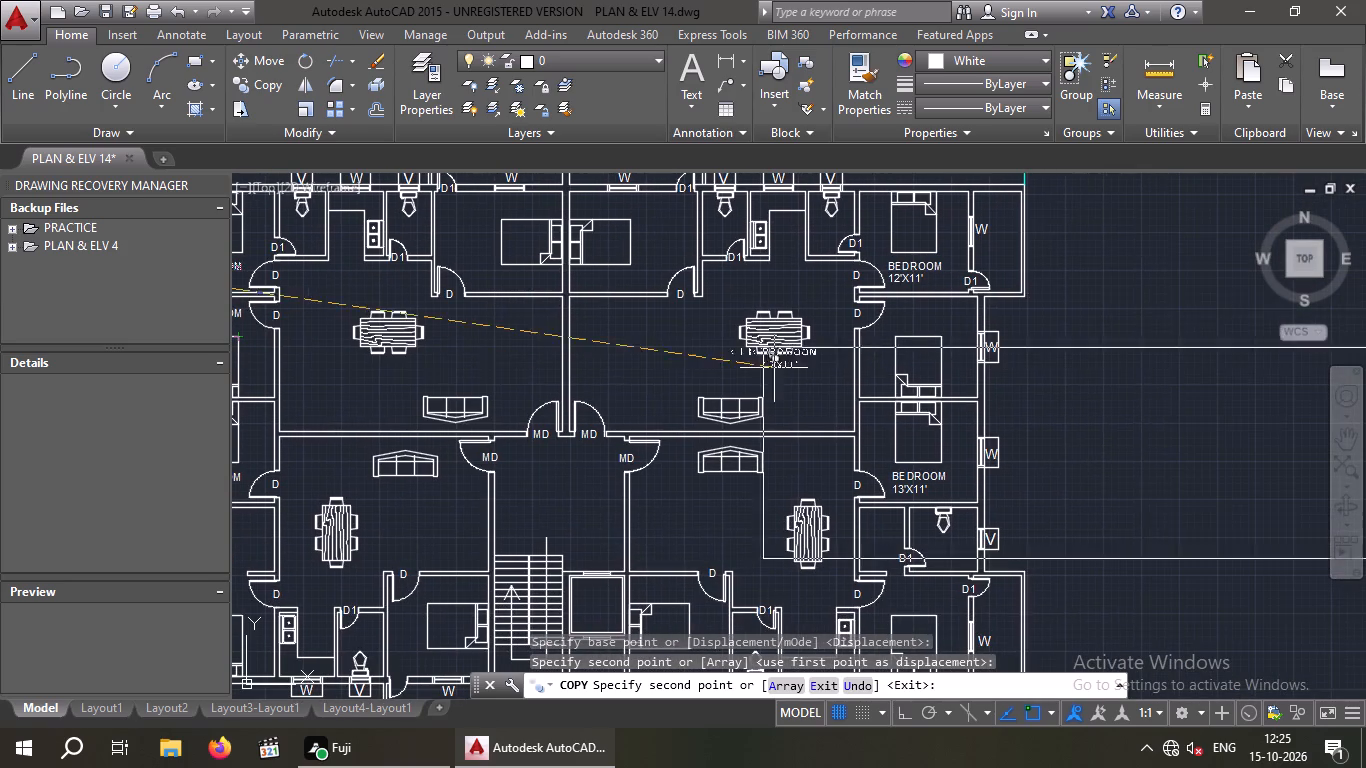
scroll(895, 342, "up", 3)
scroll(876, 345, "down", 1)
middle_click_drag(872, 351, 829, 525)
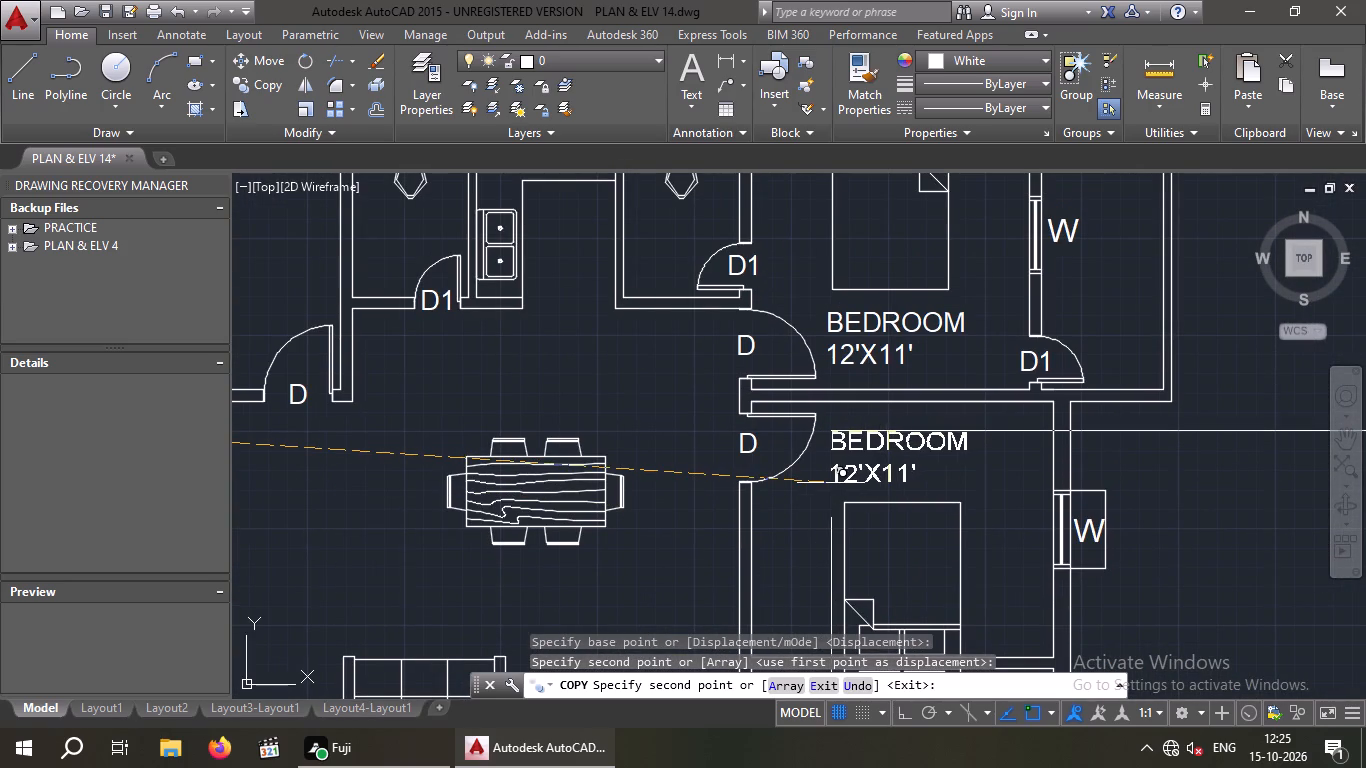
left_click(831, 483)
Place further copies of the BEDROOM 12'X11' label above the beds in the southwest and southeast corner bedrooms.
scroll(826, 472, "down", 4)
middle_click_drag(755, 500, 761, 333)
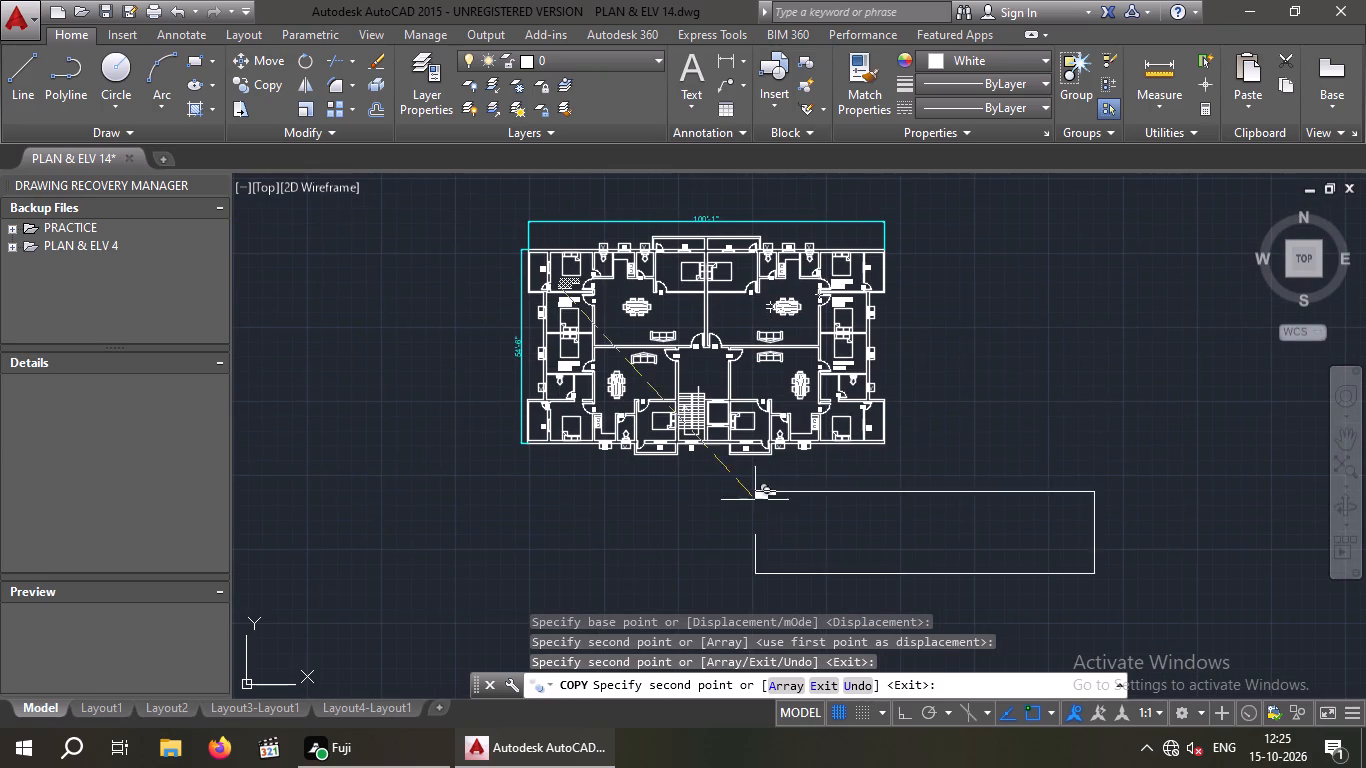
scroll(555, 403, "up", 3)
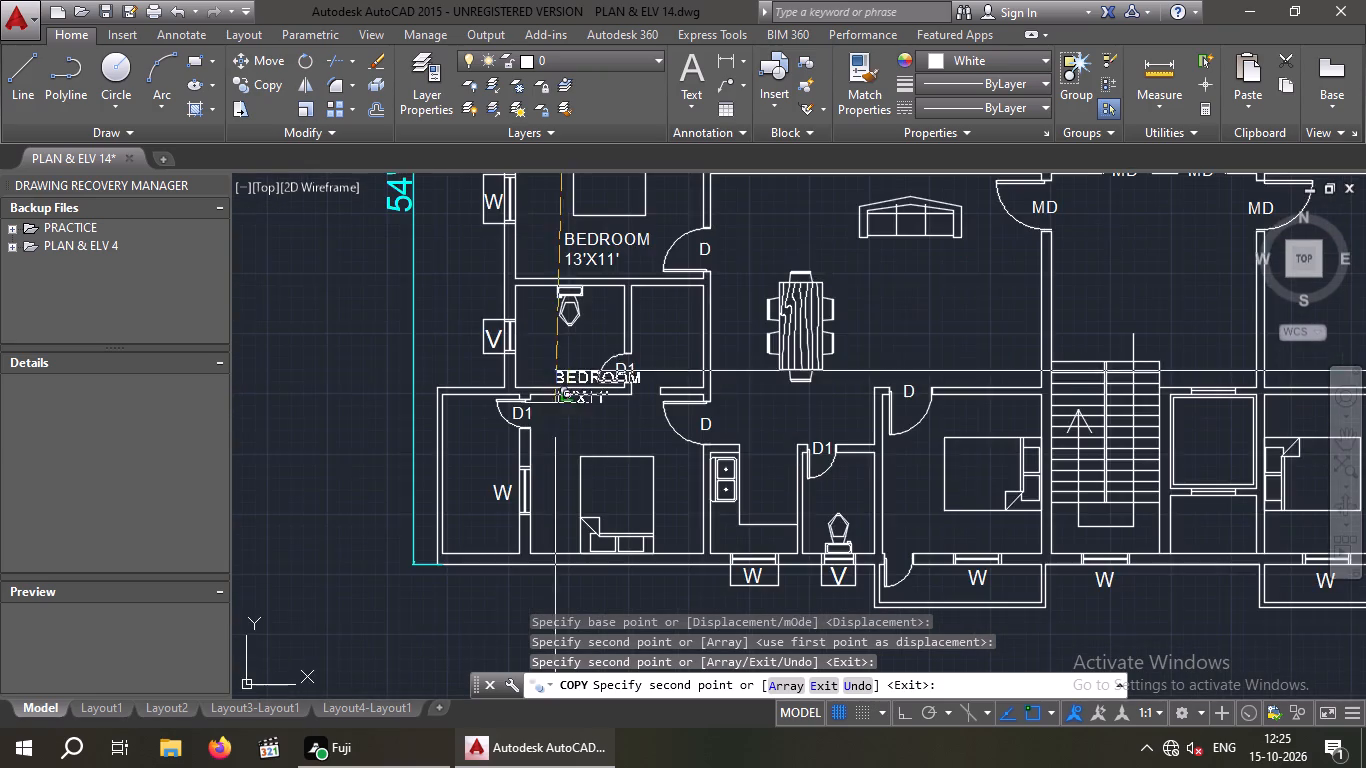
scroll(535, 385, "up", 1)
scroll(541, 388, "down", 3)
scroll(563, 414, "up", 3)
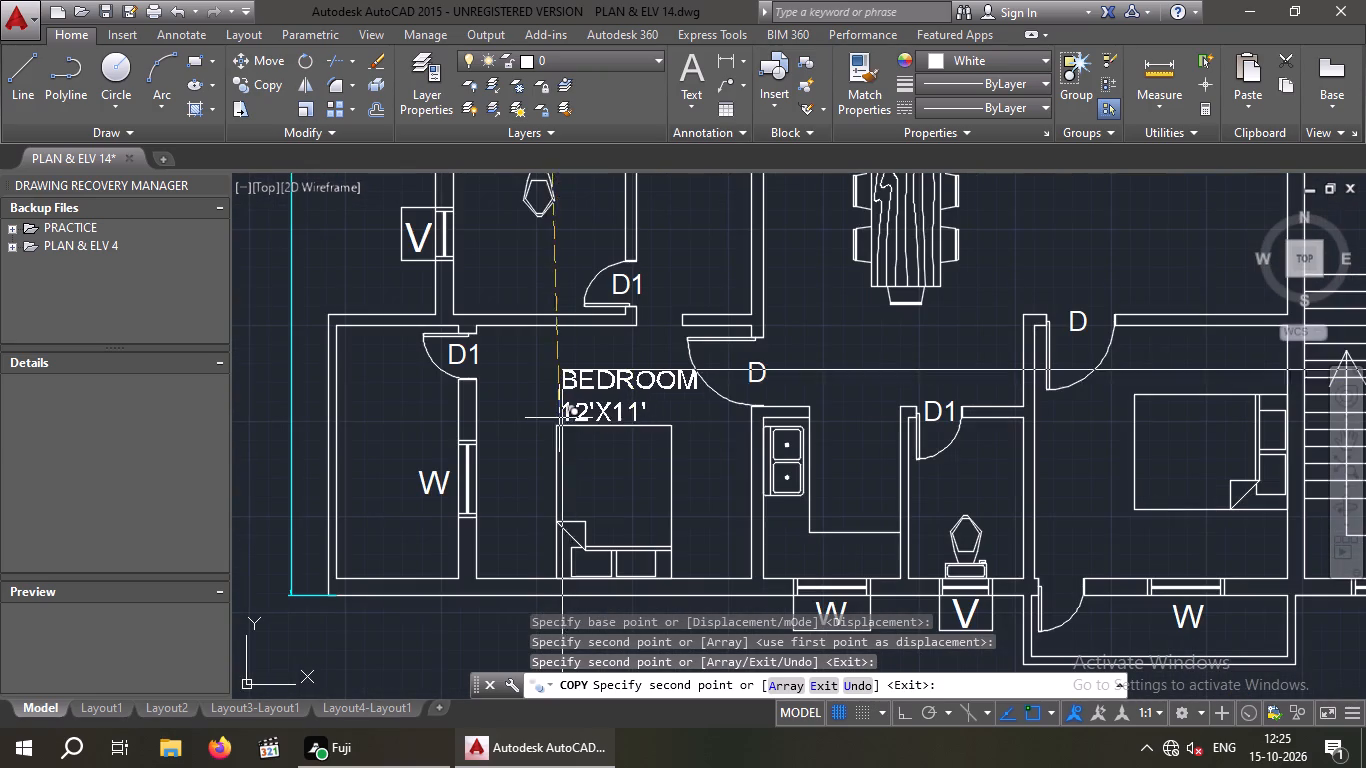
left_click(537, 406)
scroll(554, 412, "down", 2)
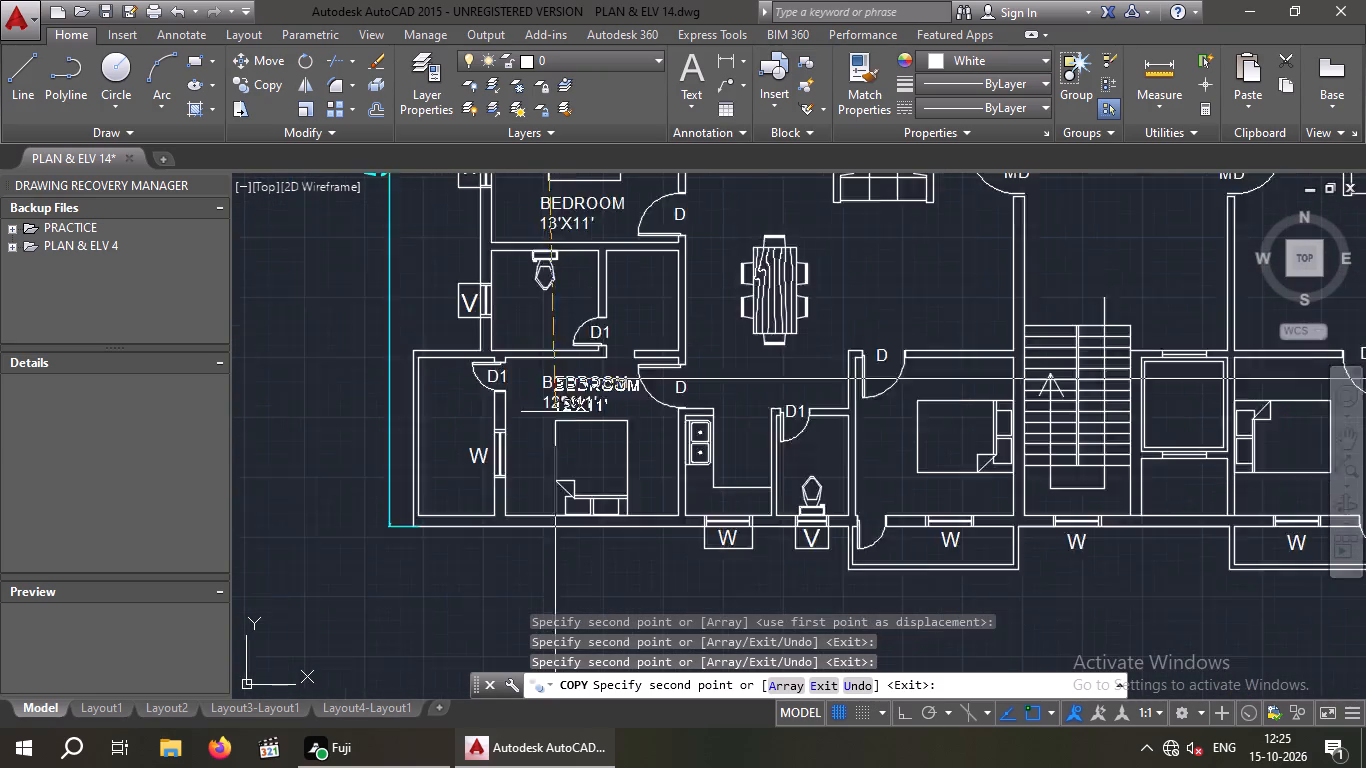
scroll(582, 414, "down", 1)
scroll(1011, 416, "up", 4)
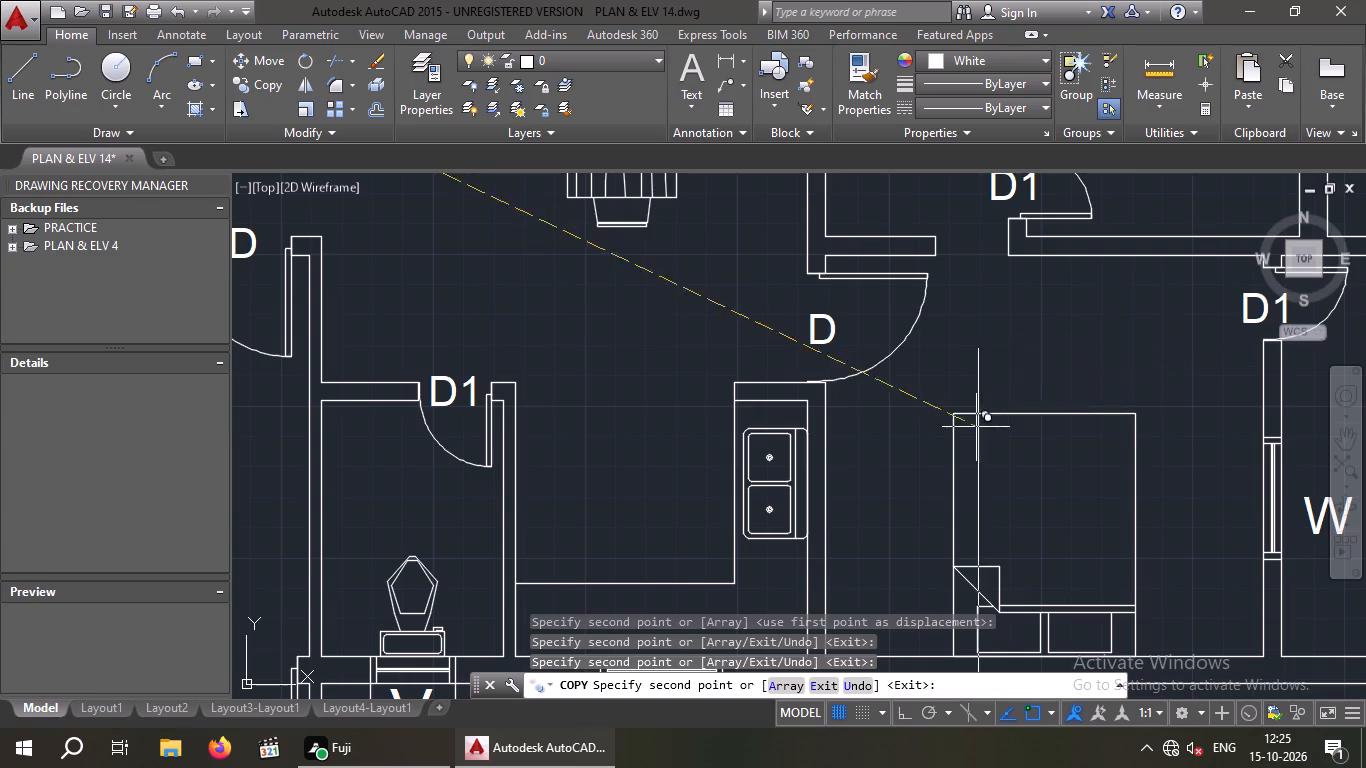
left_click(956, 380)
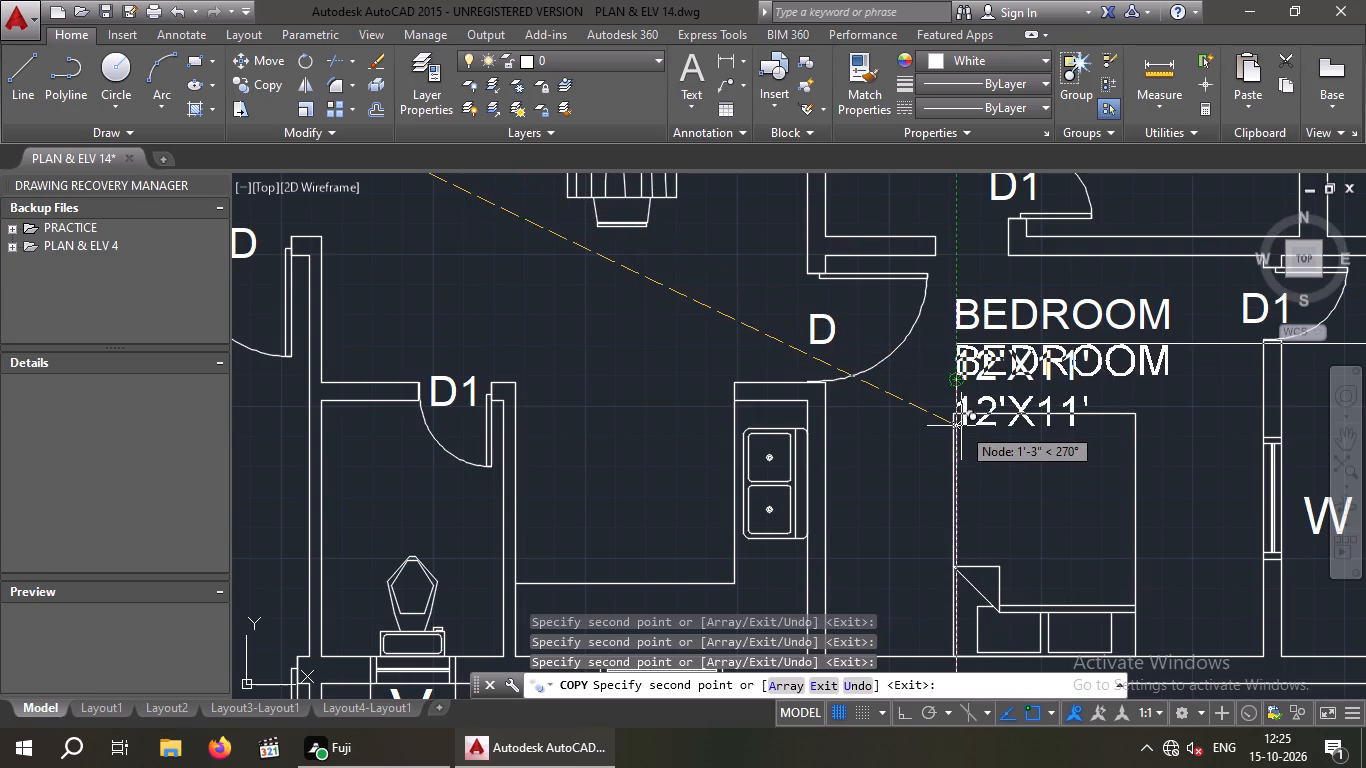
key("Escape")
key("Escape")
scroll(970, 413, "down", 3)
middle_click_drag(972, 441, 973, 583)
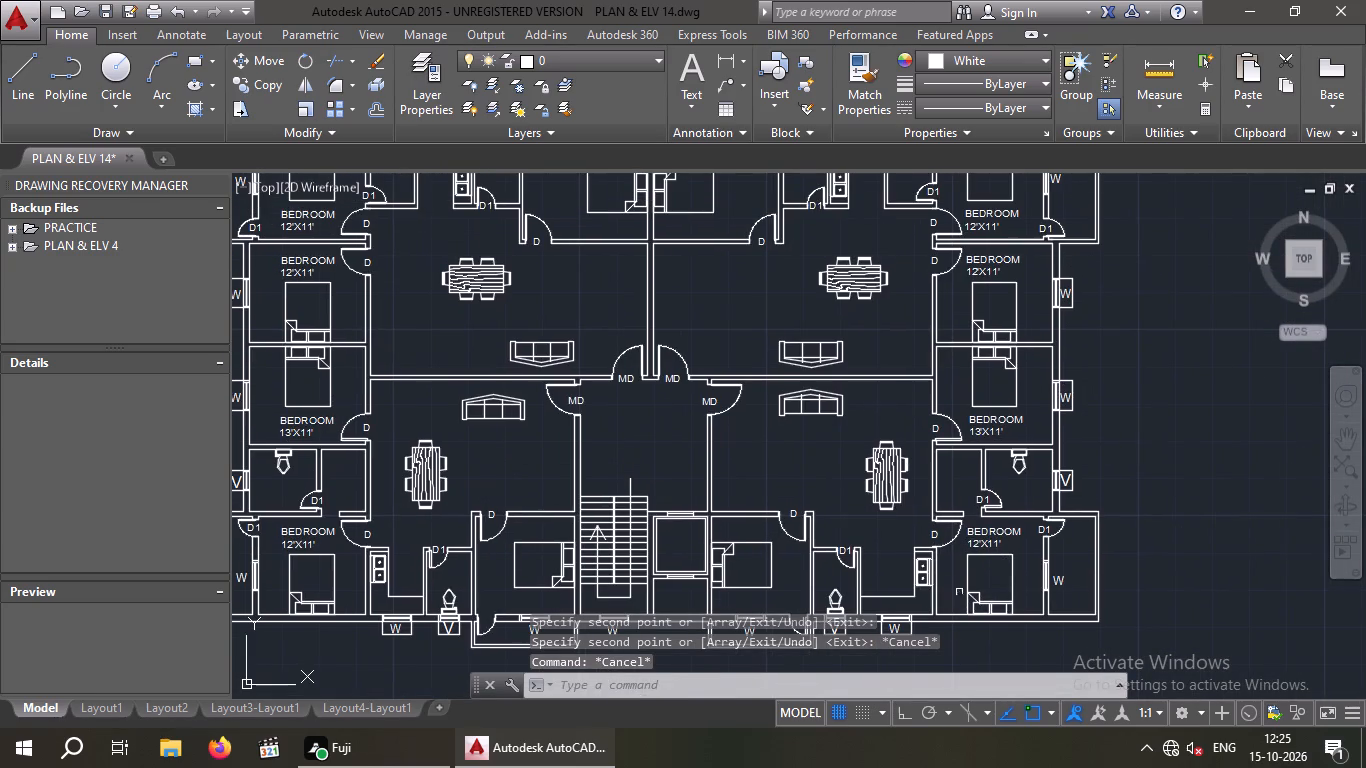
Measure the inside width of the west-side bedroom just south of the northwest corner bedroom with the Linear dimension tool, without placing a dimension.
scroll(979, 451, "down", 1)
middle_click_drag(979, 457, 979, 576)
scroll(507, 470, "up", 2)
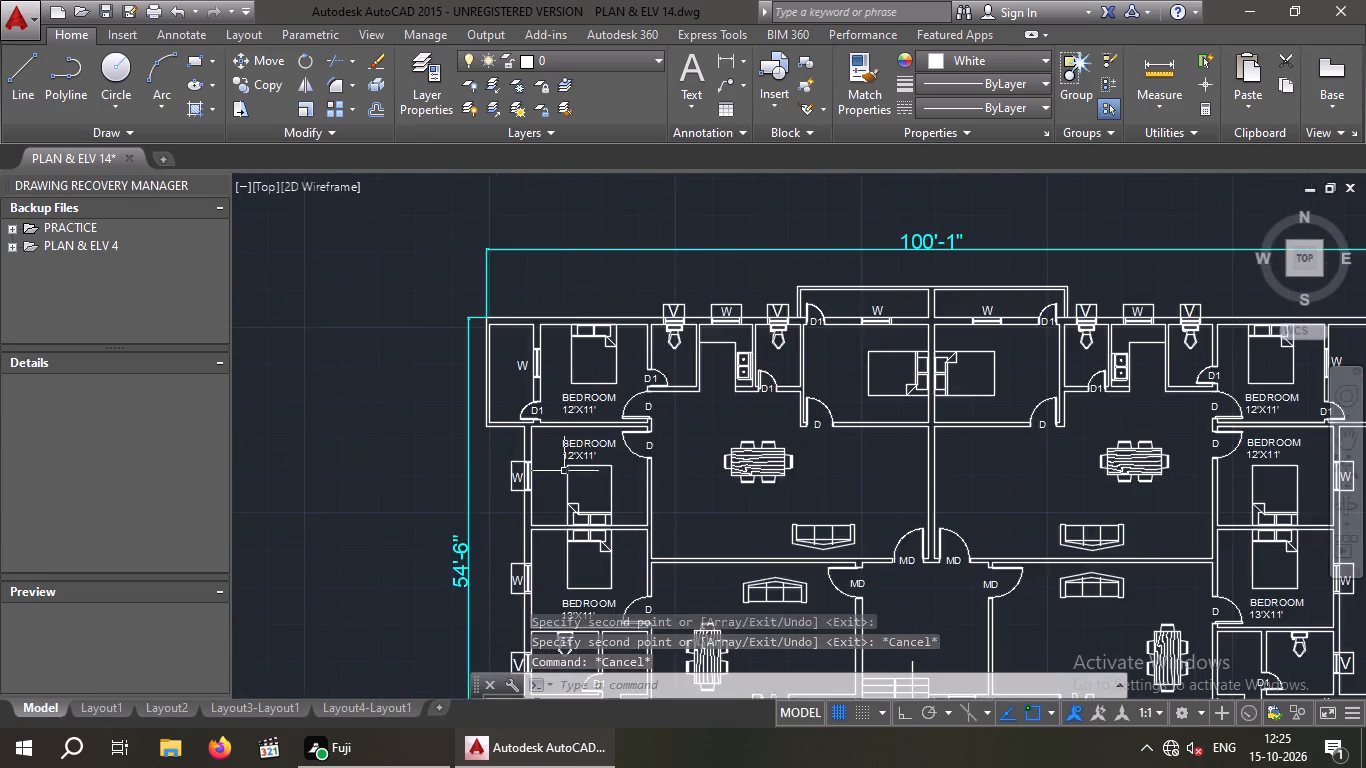
scroll(564, 471, "up", 2)
scroll(618, 442, "down", 2)
middle_click_drag(632, 443, 587, 427)
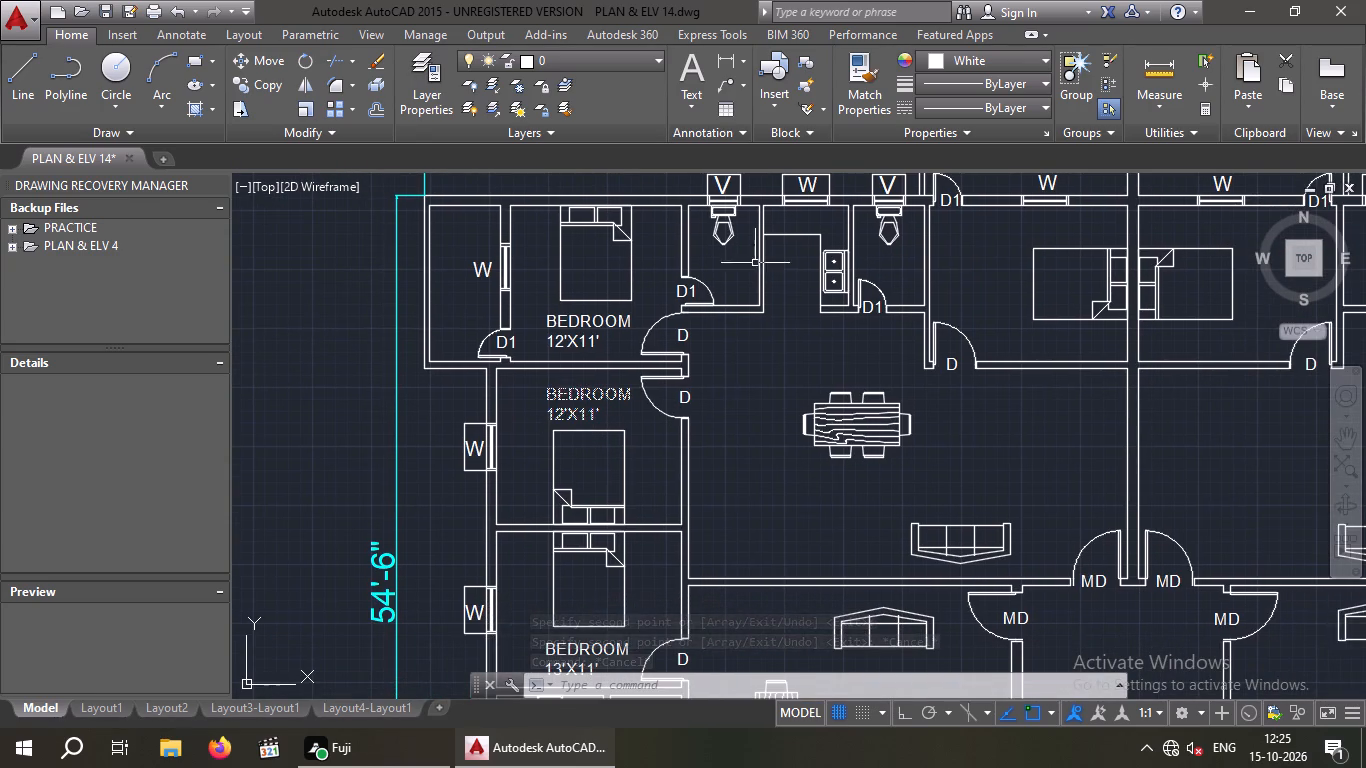
left_click(718, 58)
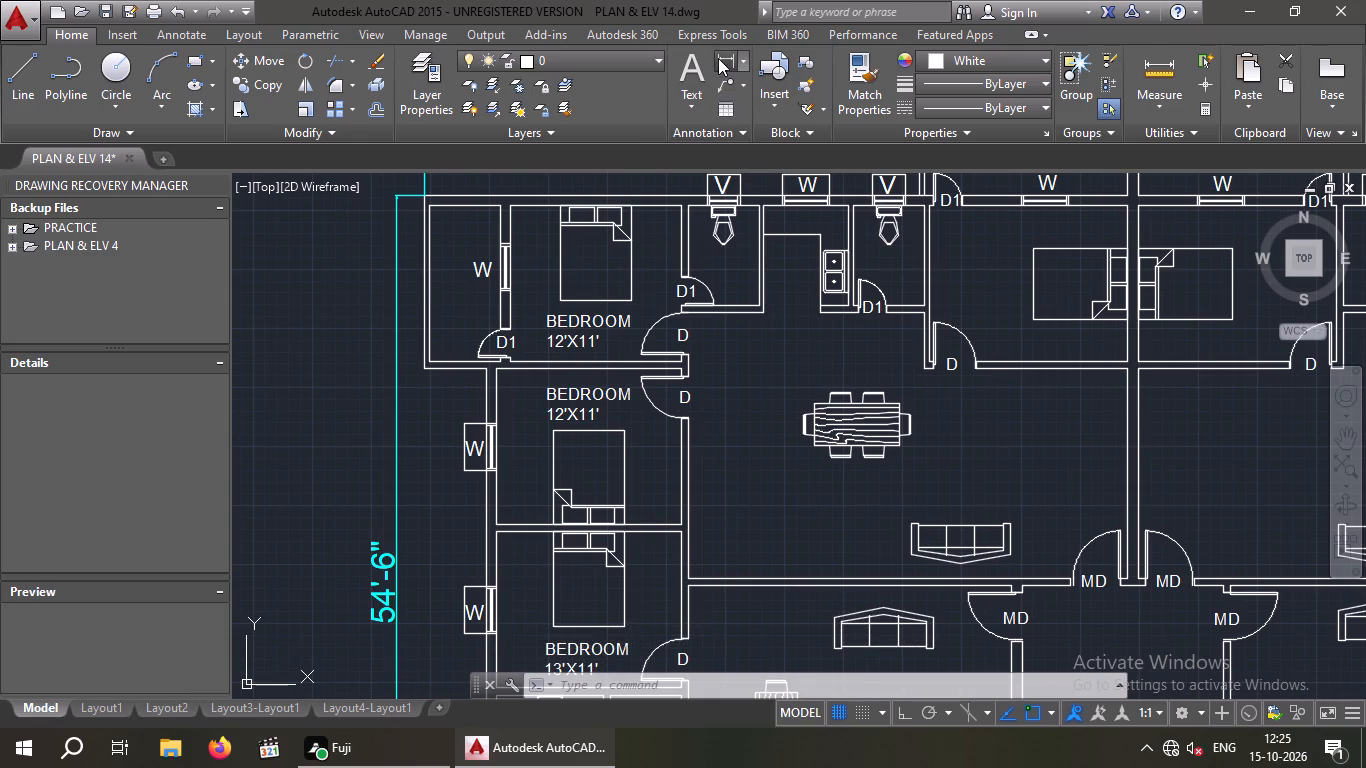
scroll(491, 376, "up", 2)
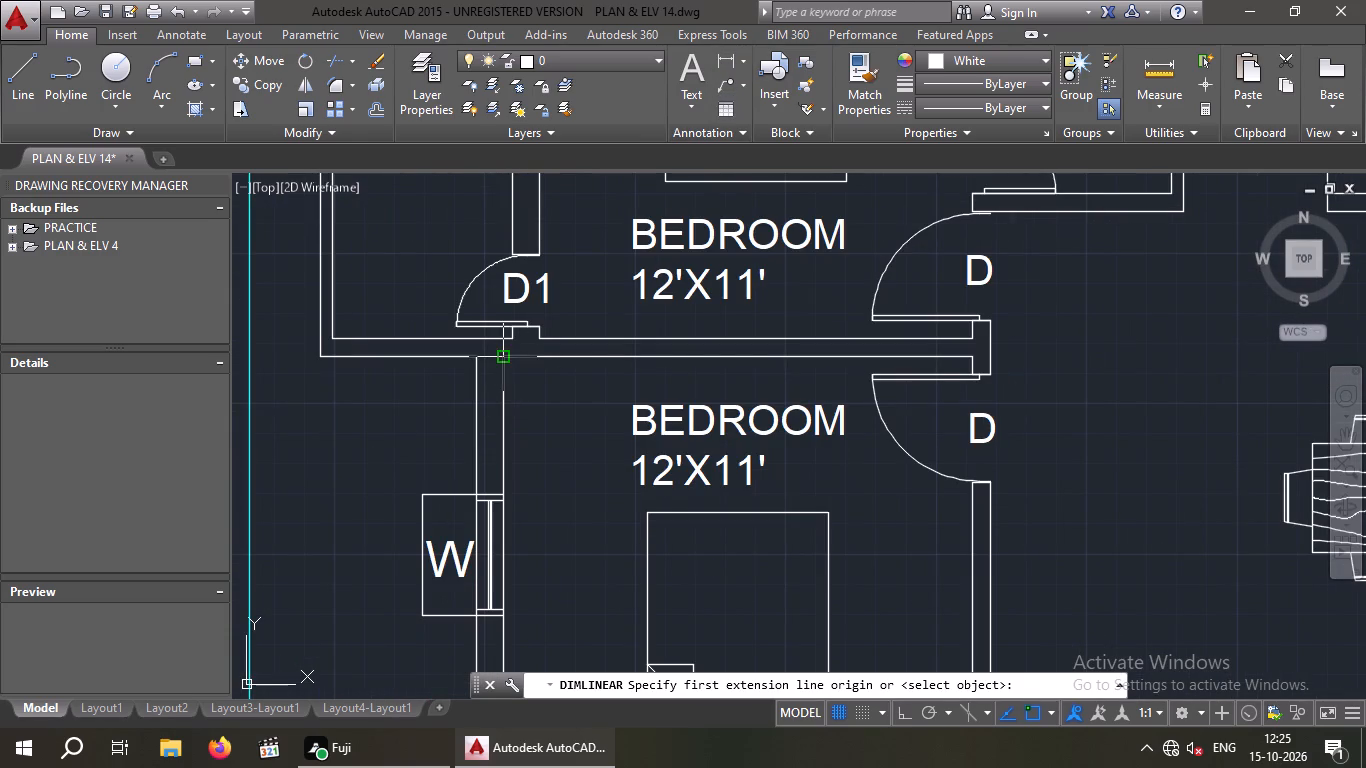
left_click_drag(498, 356, 542, 362)
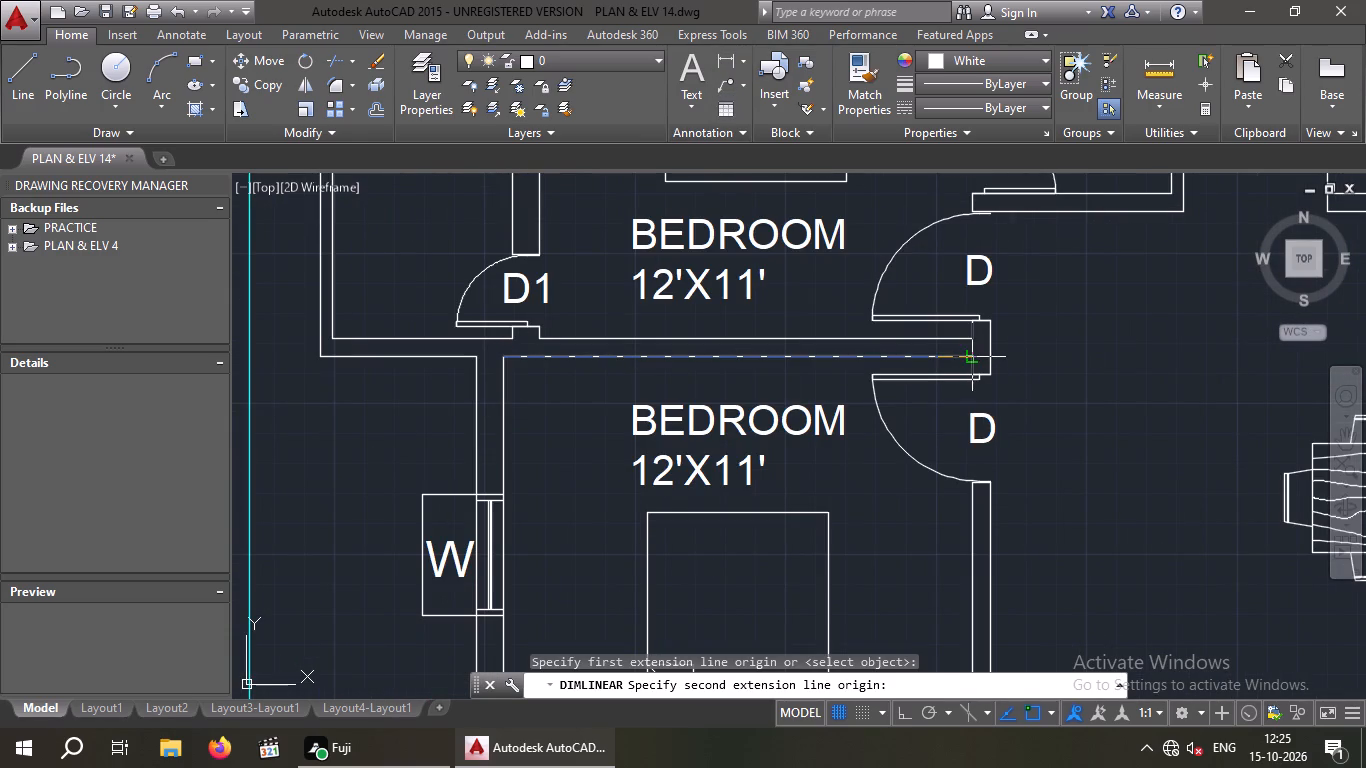
left_click_drag(969, 356, 969, 365)
key("space")
Measure the inside depth of the same west-side bedroom along its outer wall with the Linear dimension tool, without placing a dimension.
middle_click_drag(661, 410, 655, 334)
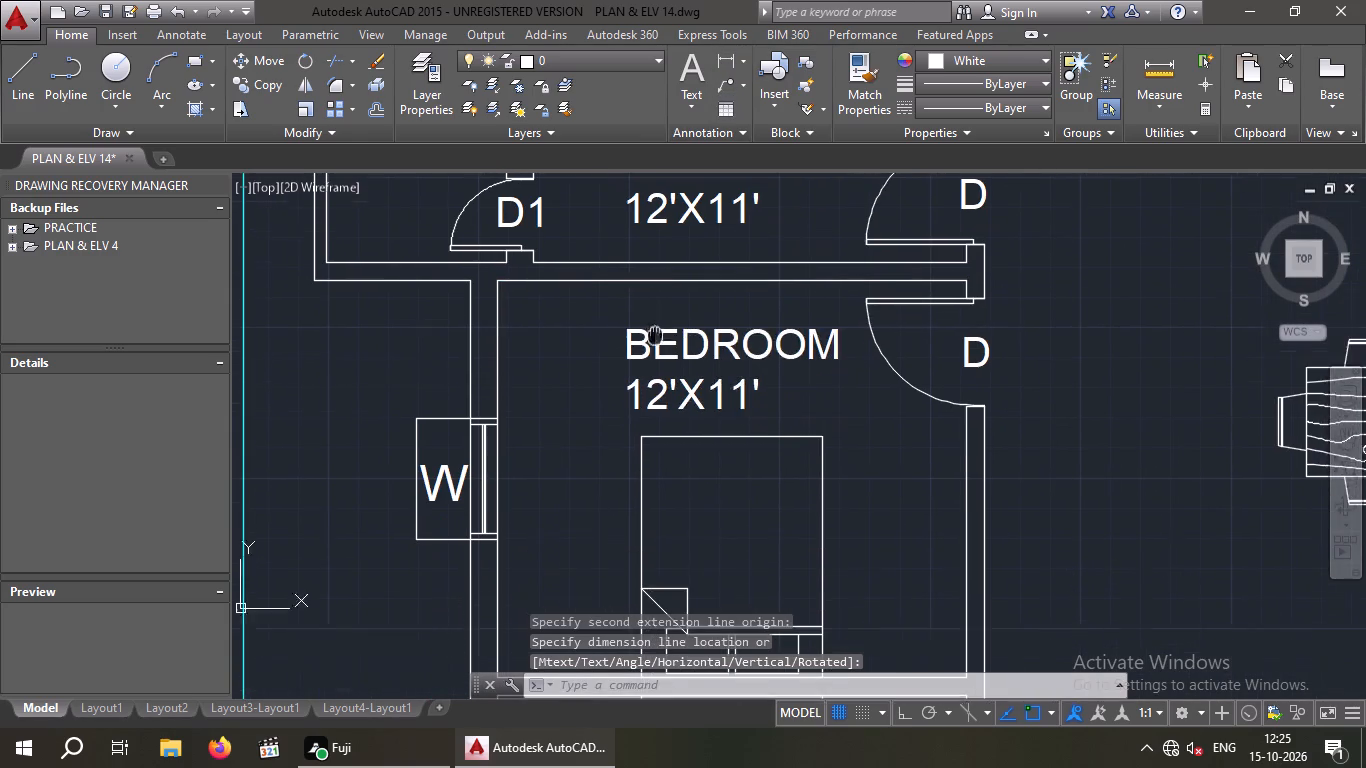
scroll(655, 320, "down", 2)
key("space")
left_click_drag(596, 299, 604, 315)
left_click(591, 462)
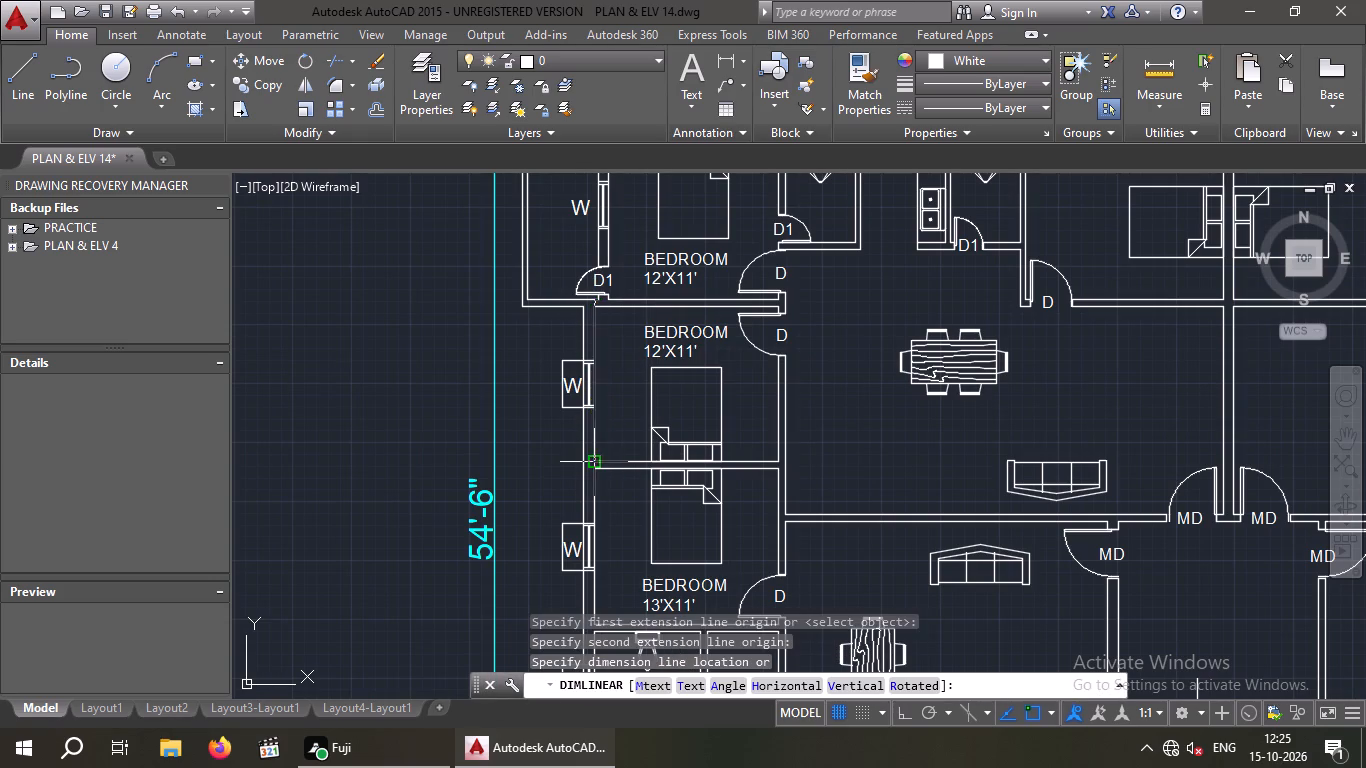
scroll(617, 443, "up", 3)
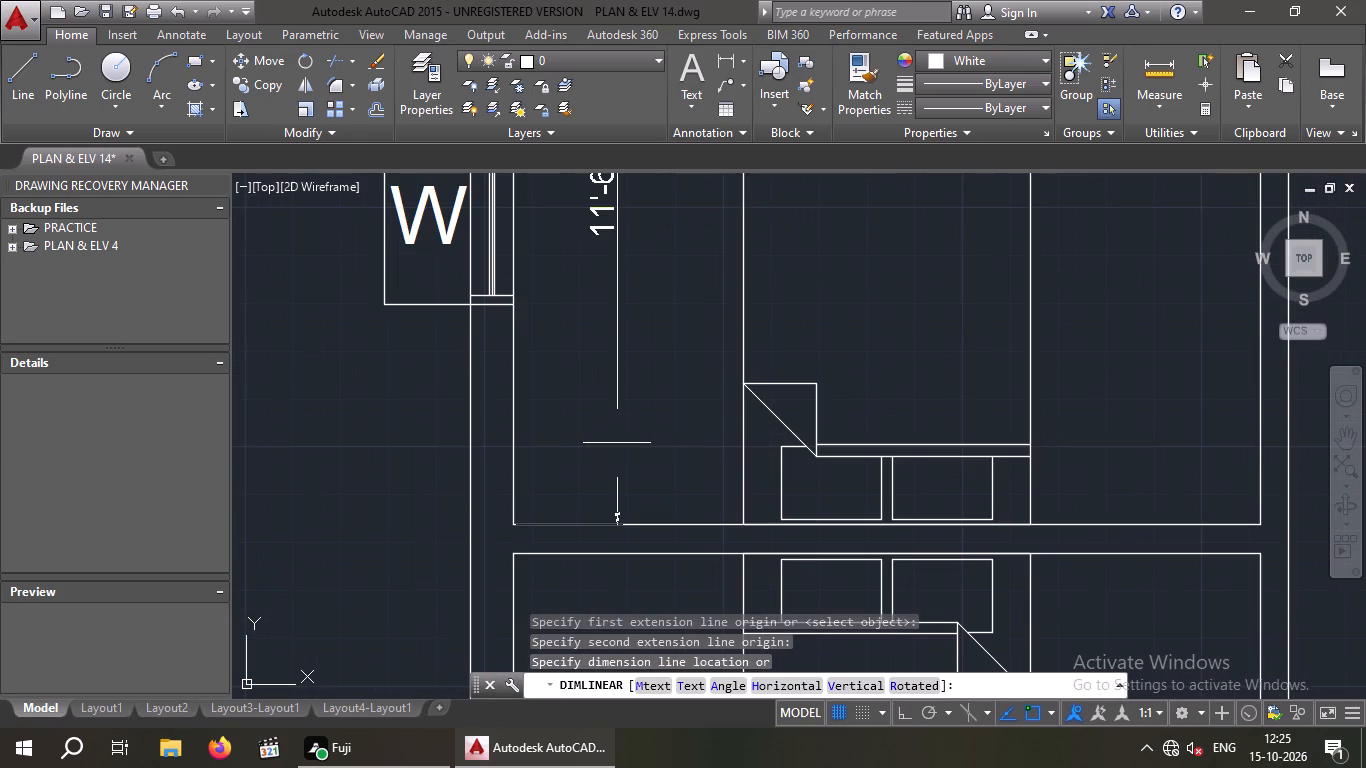
middle_click_drag(613, 466, 583, 563)
middle_click_drag(587, 515, 581, 551)
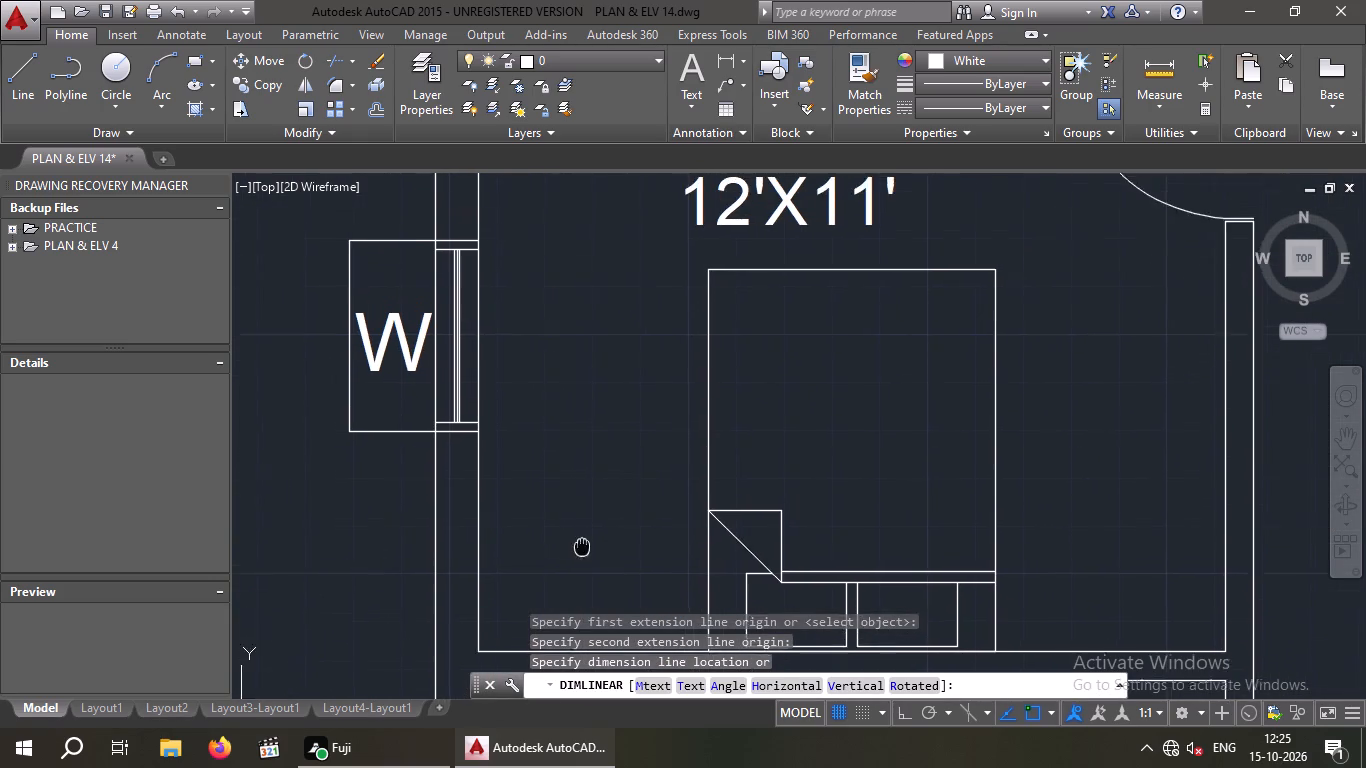
middle_click_drag(581, 551, 561, 612)
scroll(571, 541, "down", 1)
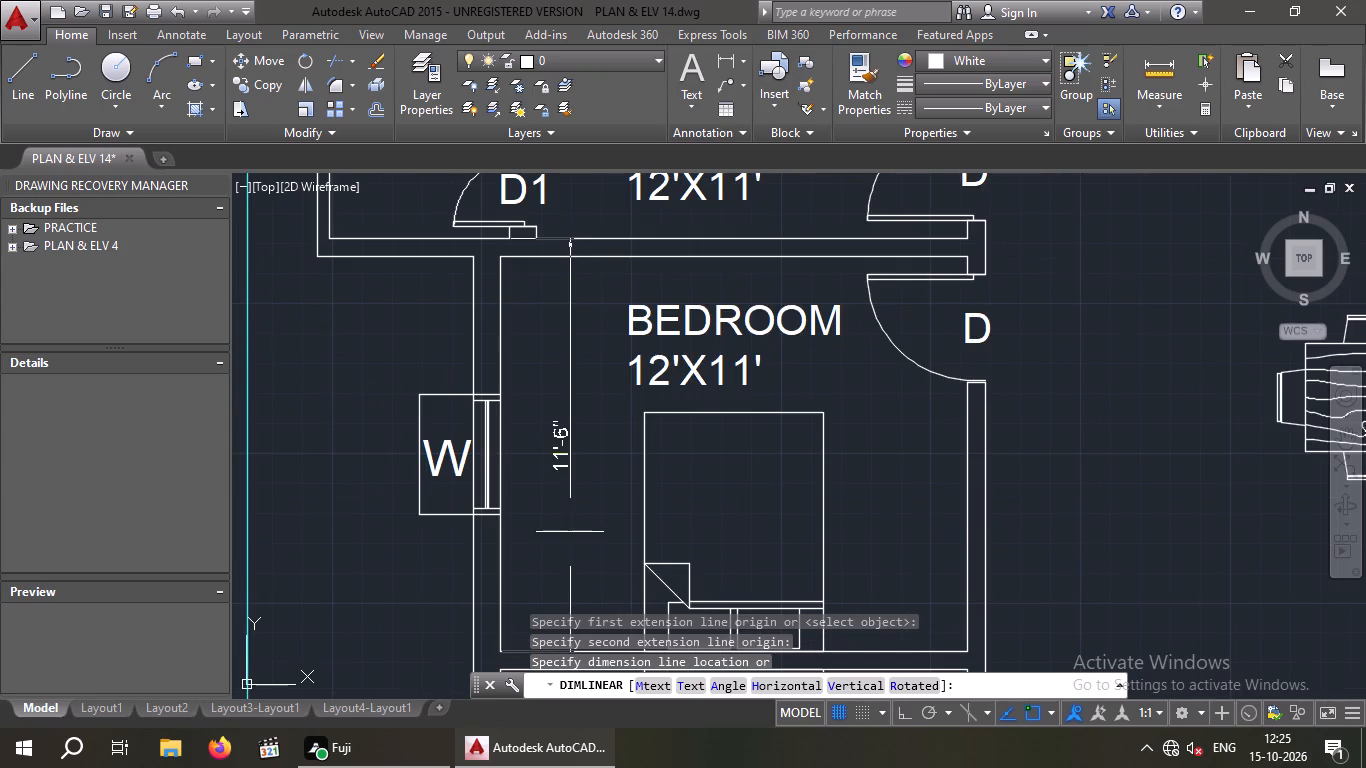
key("space")
key("space")
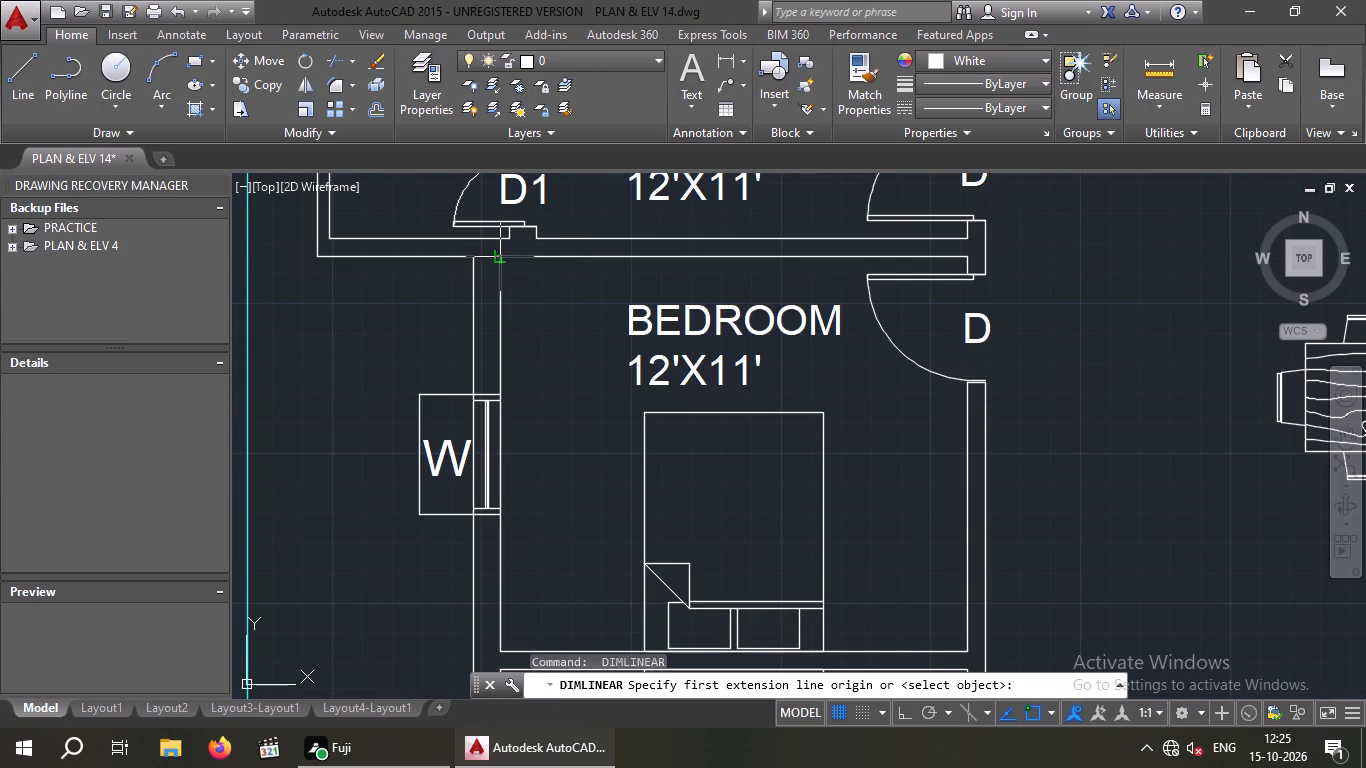
left_click_drag(499, 255, 502, 286)
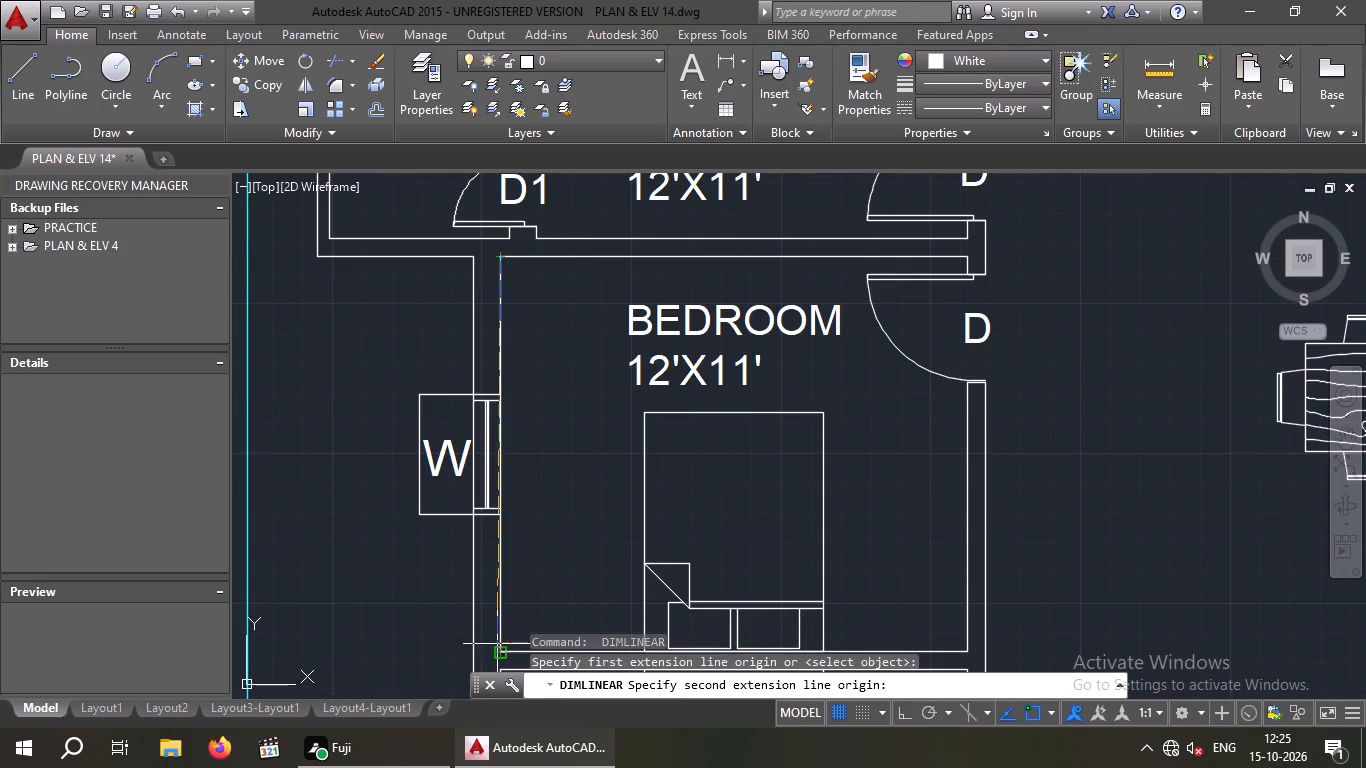
left_click_drag(499, 651, 512, 646)
key("space")
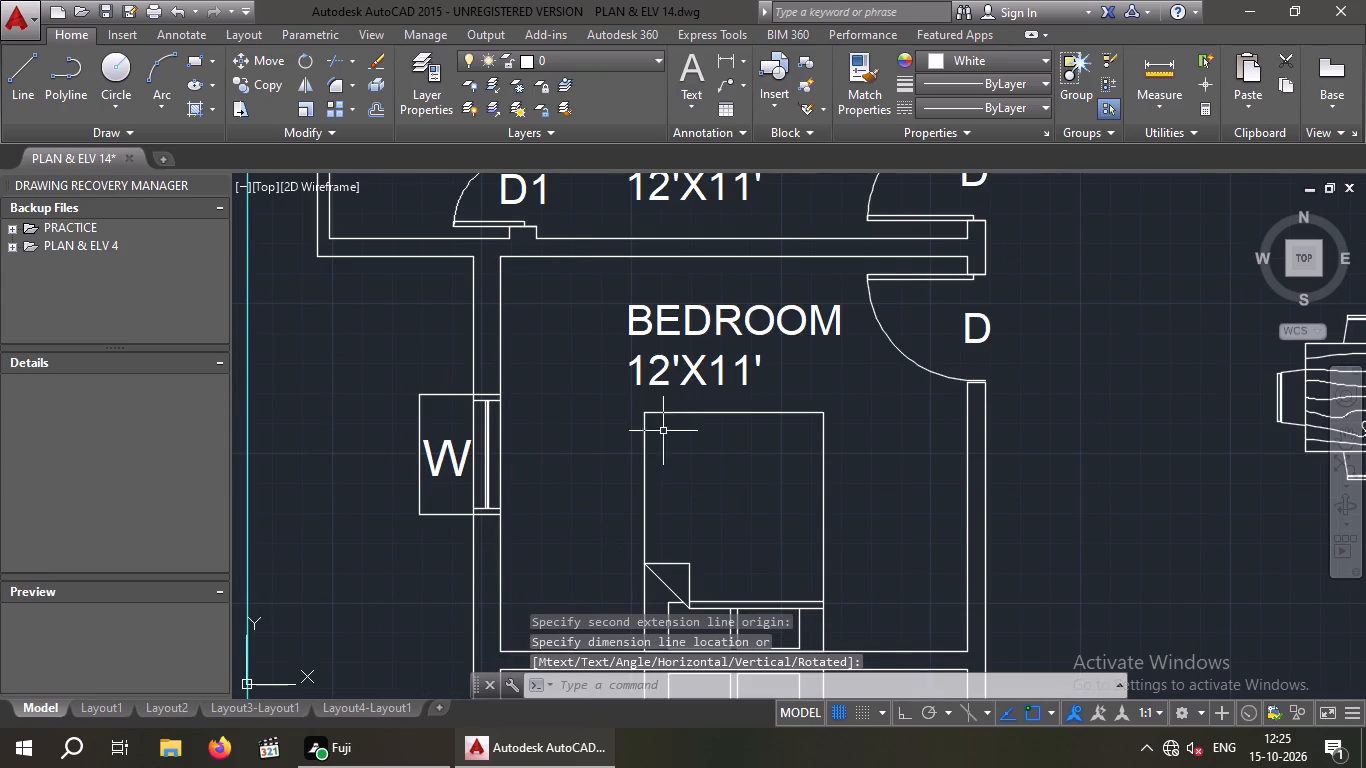
Change the size line of the label in the west-side bedroom just south of the northwest corner bedroom to 13'X11'.
double_click(655, 373)
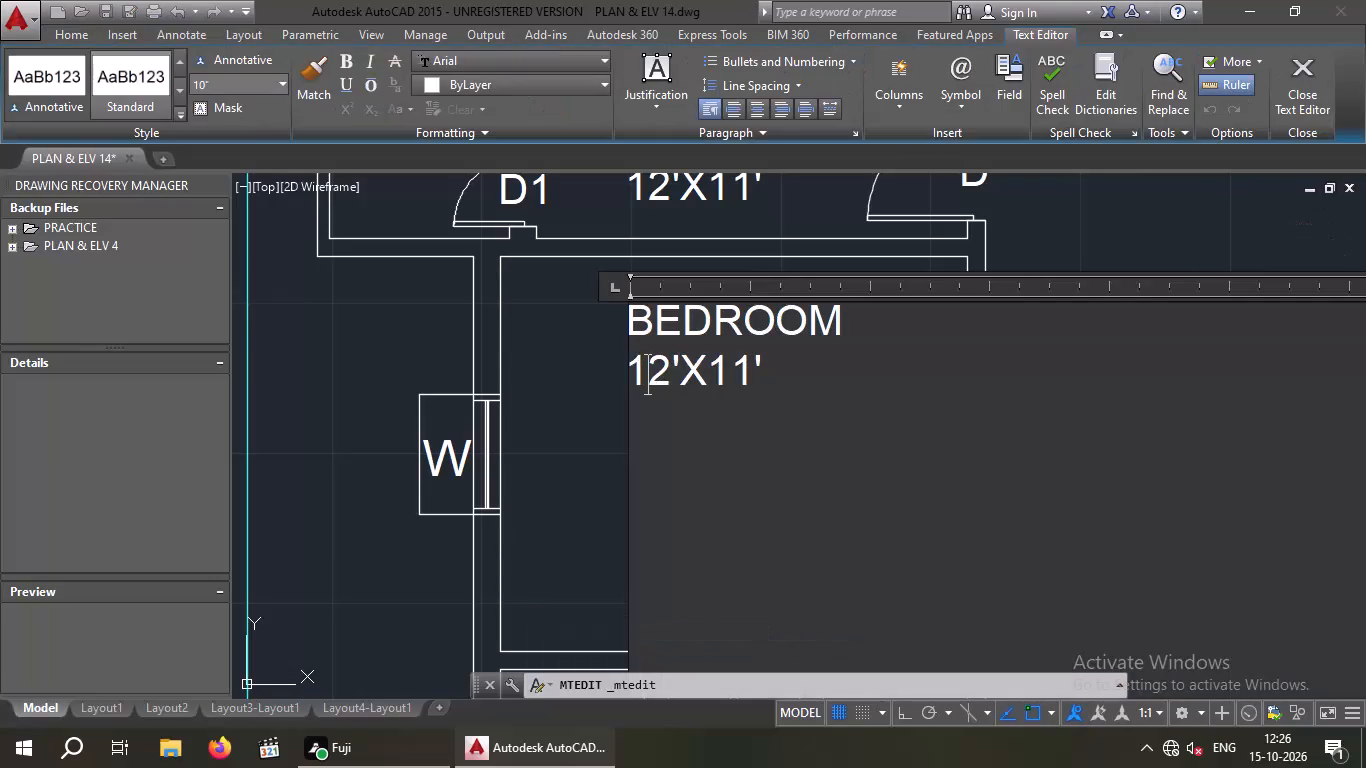
key("Right")
key("BackSpace")
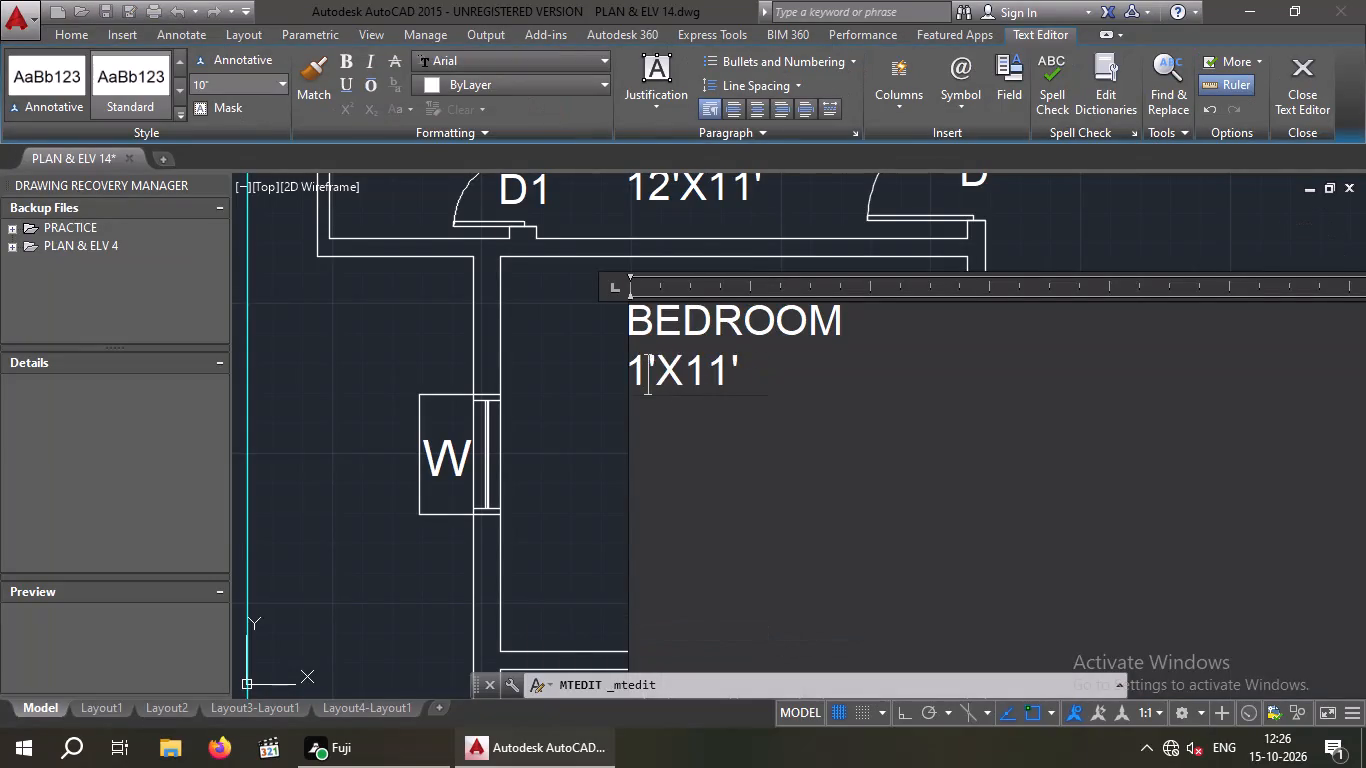
key("3")
left_click(579, 399)
Change the size line of the label in the east-side bedroom just south of the northeast corner bedroom to 13'X11'.
scroll(579, 399, "down", 1)
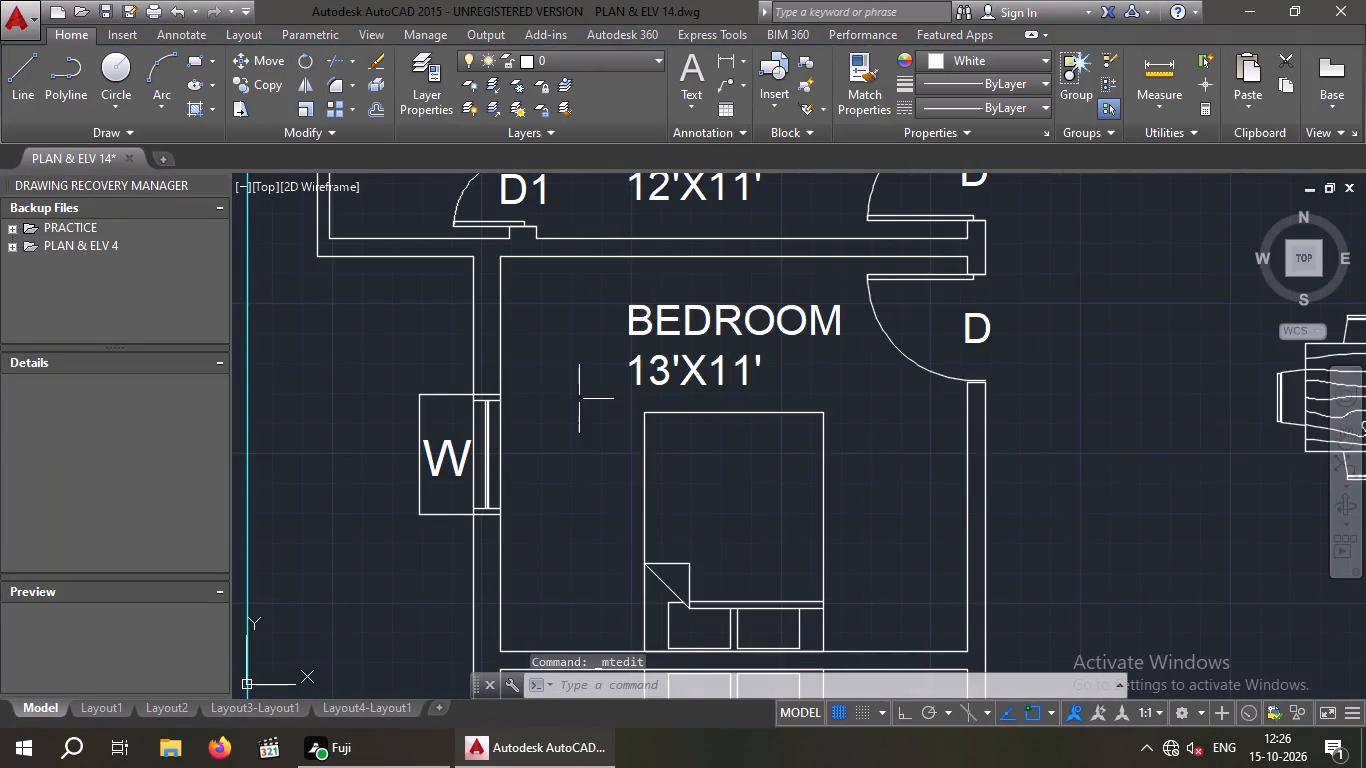
scroll(579, 399, "down", 2)
middle_click_drag(779, 427, 534, 396)
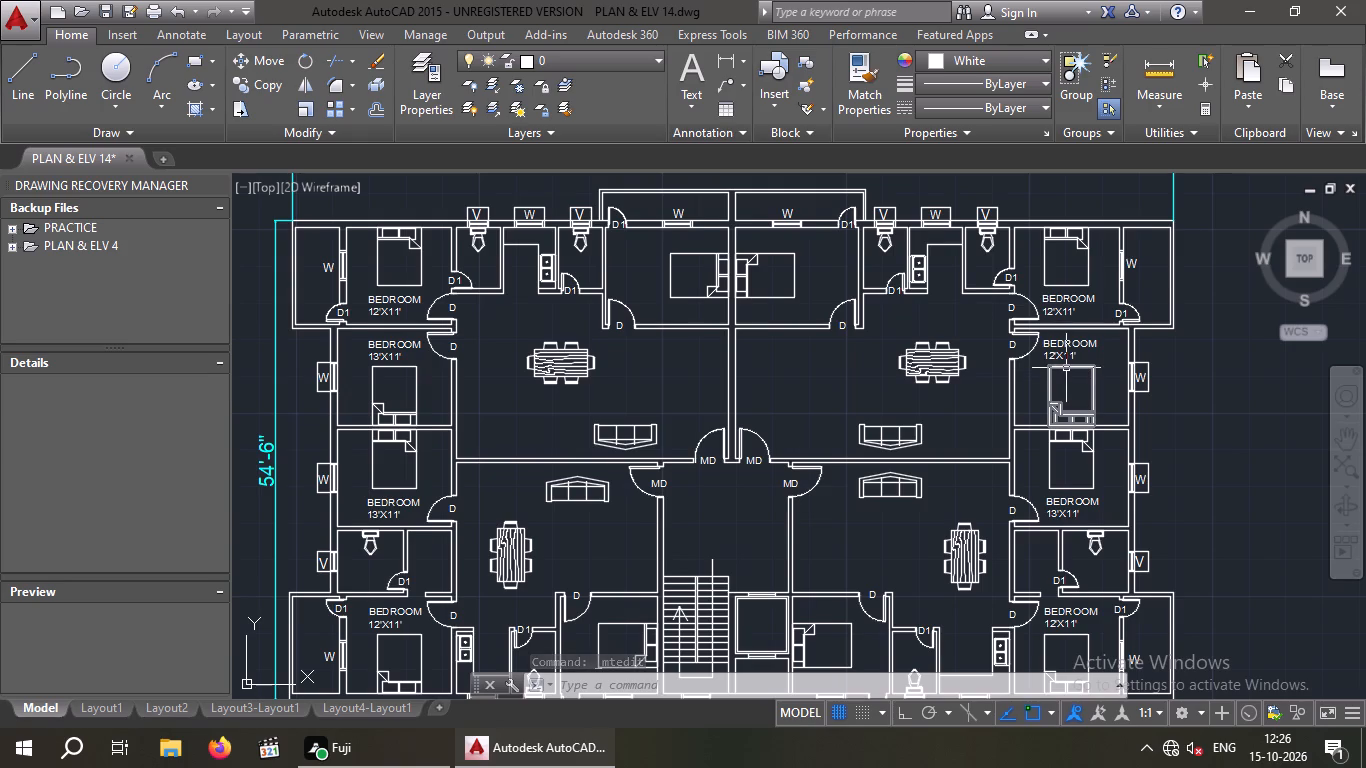
middle_click_drag(1066, 365, 891, 364)
scroll(887, 357, "up", 3)
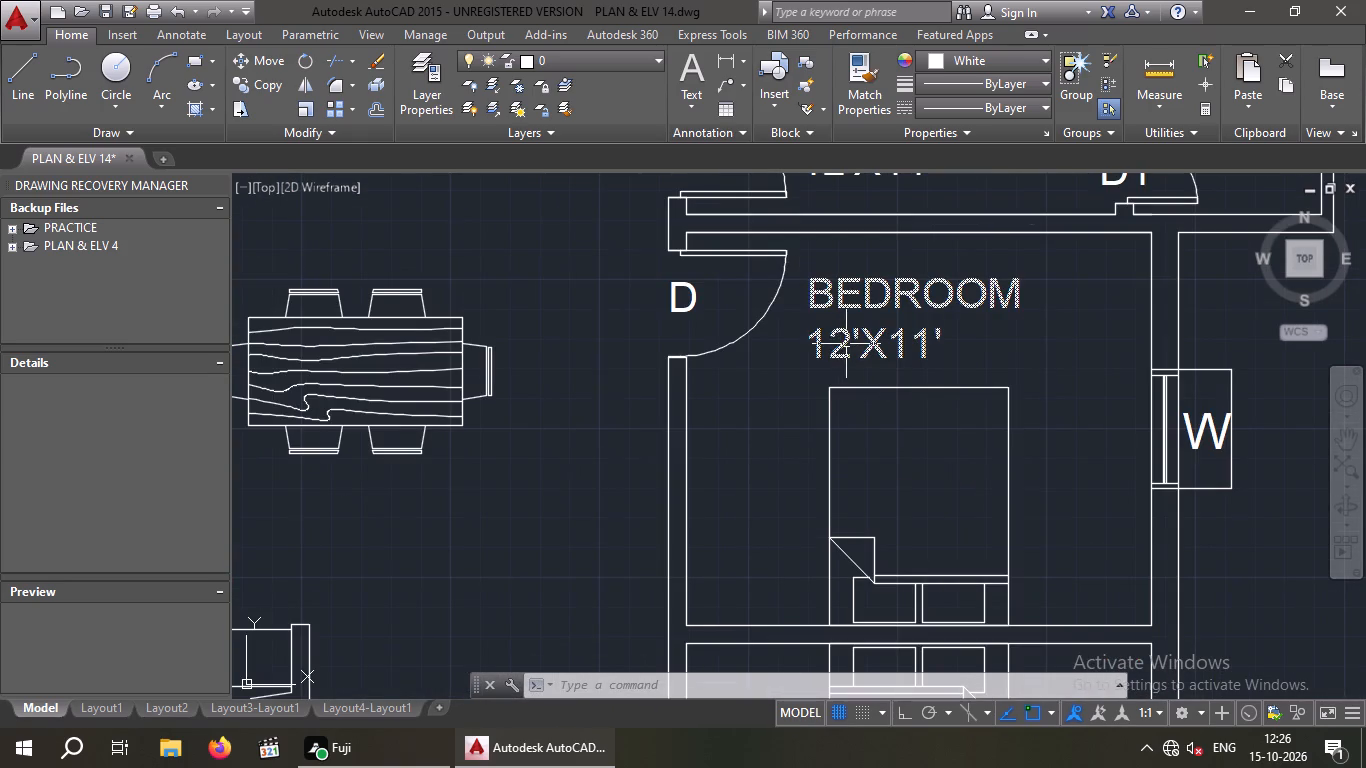
double_click(845, 338)
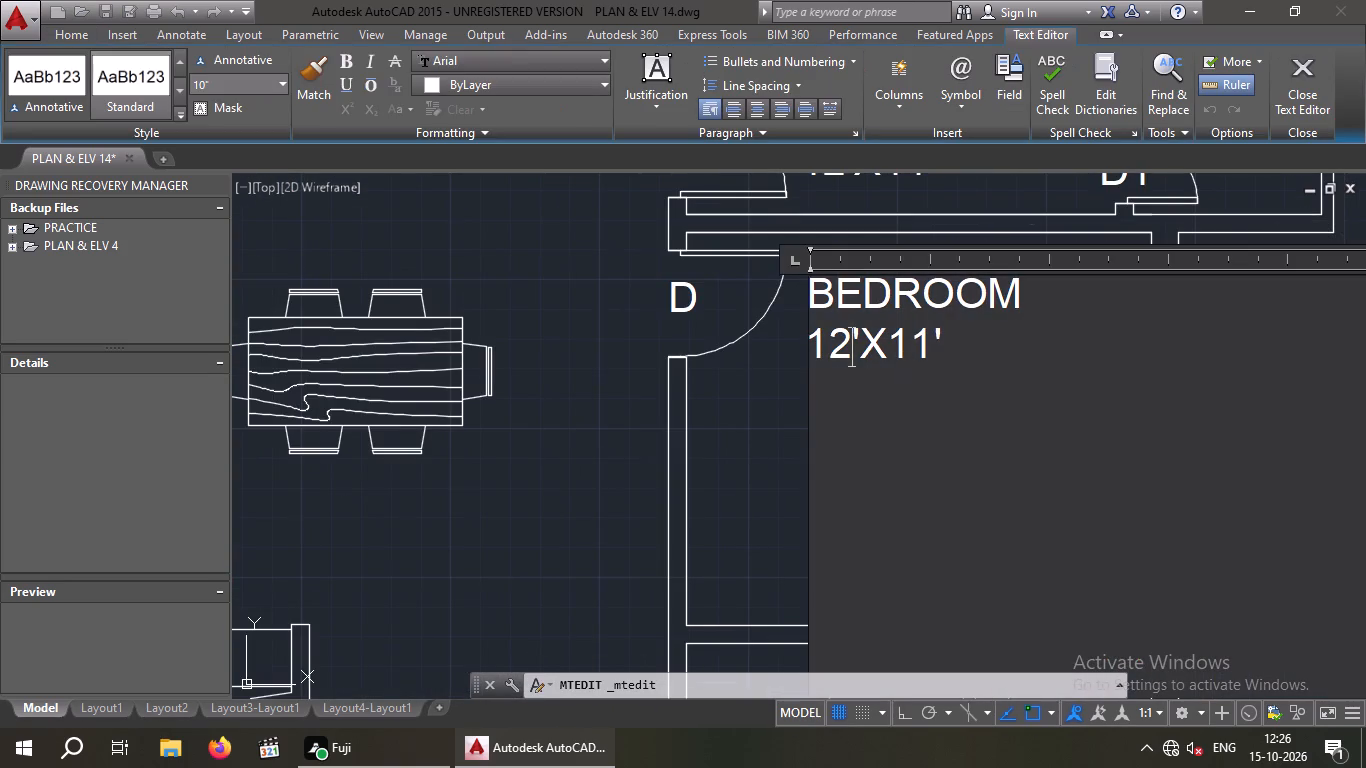
key("BackSpace")
key("3")
left_click(734, 437)
Measure the inside width of the southwest corner bedroom along its south wall with the Linear dimension tool, without placing a dimension.
scroll(754, 400, "down", 2)
middle_click_drag(772, 435, 811, 376)
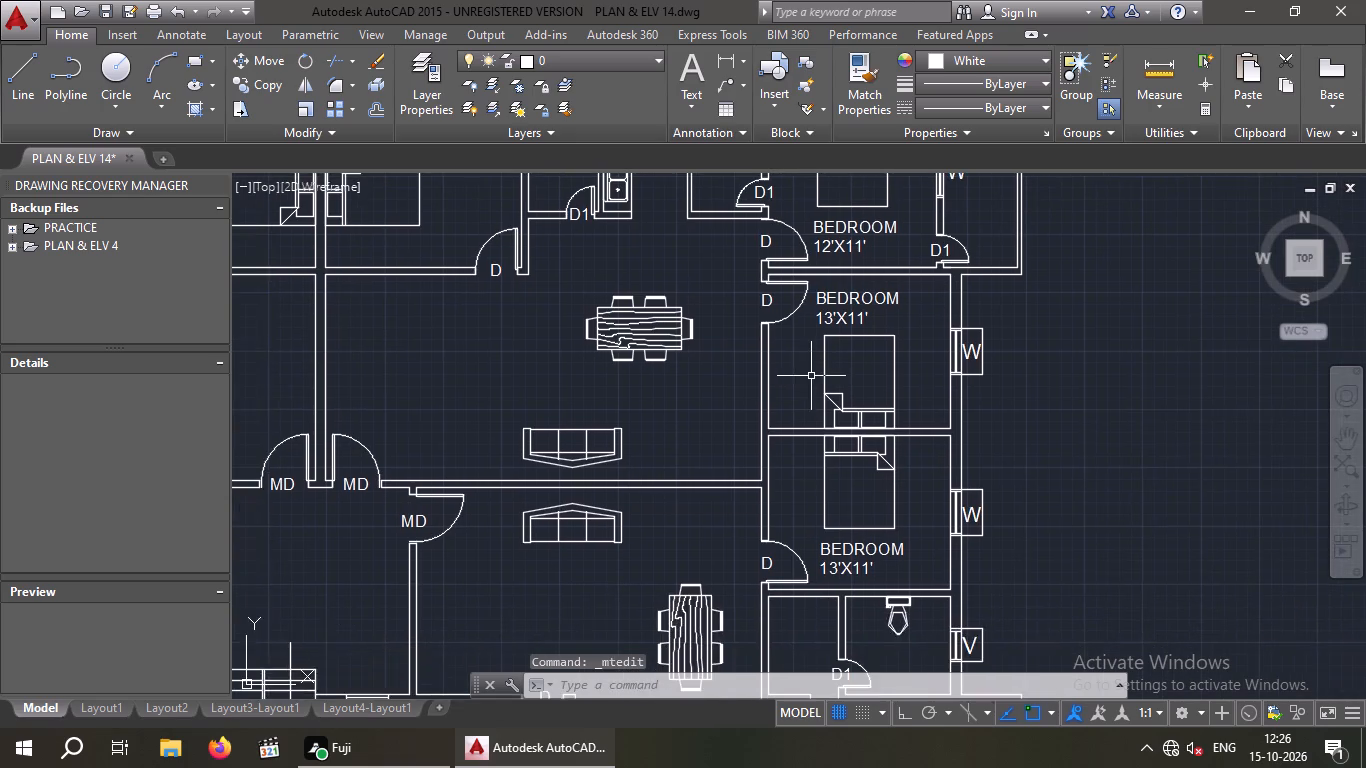
scroll(810, 376, "down", 2)
middle_click_drag(809, 377, 877, 323)
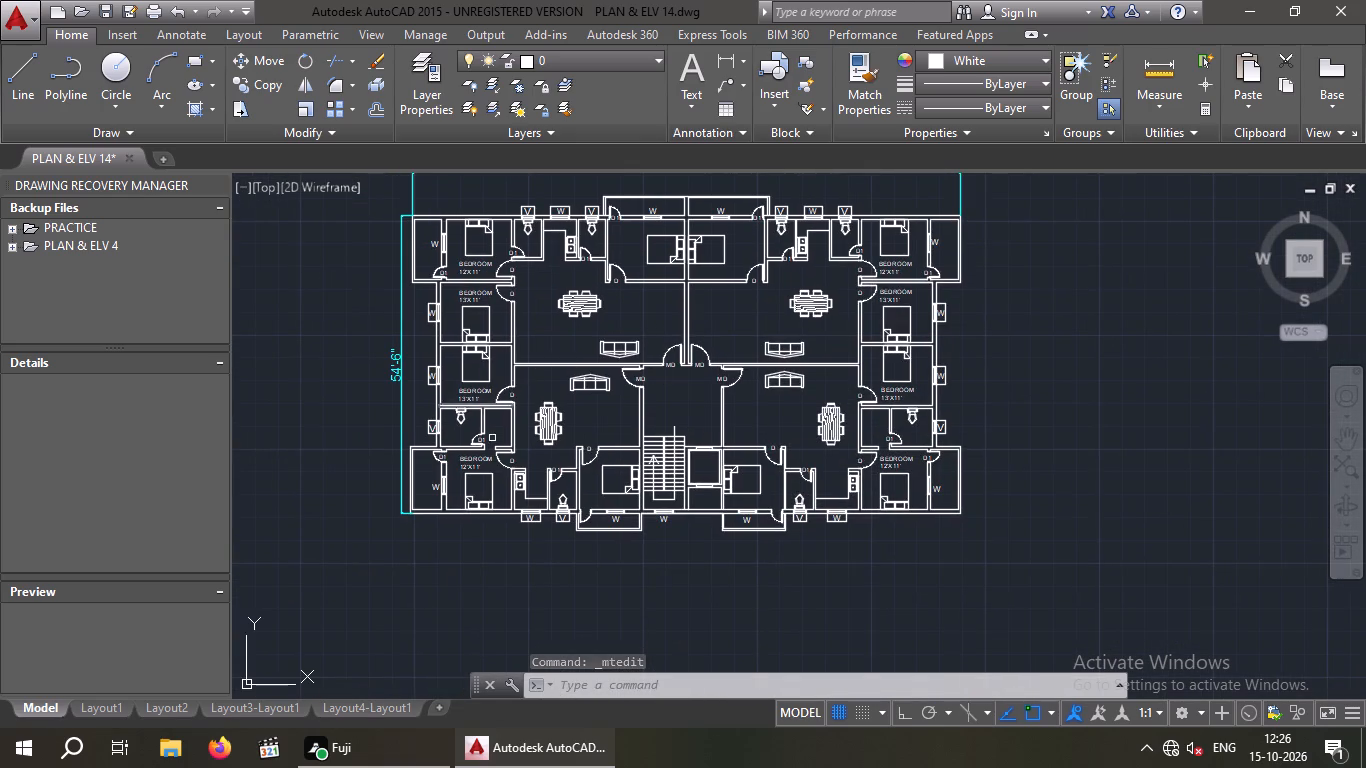
scroll(465, 487, "up", 4)
scroll(445, 417, "down", 1)
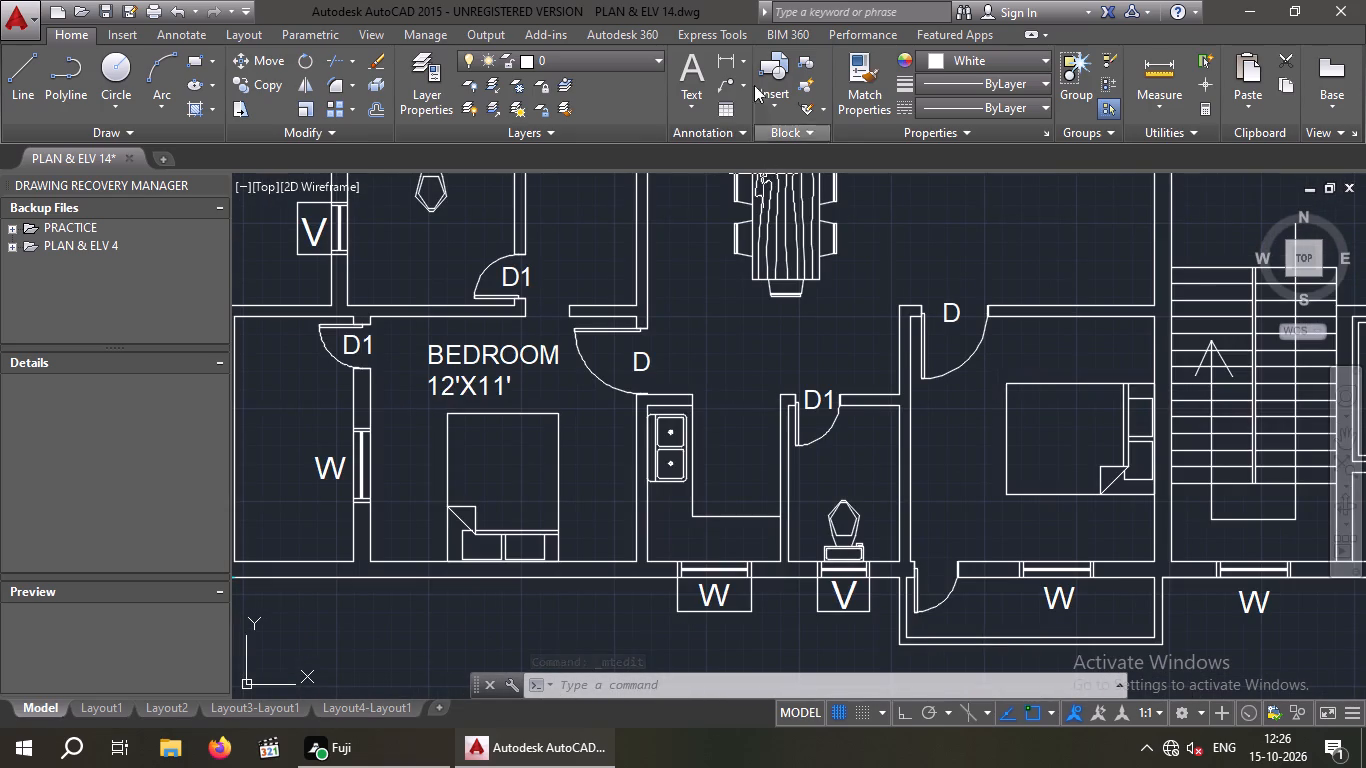
left_click(720, 53)
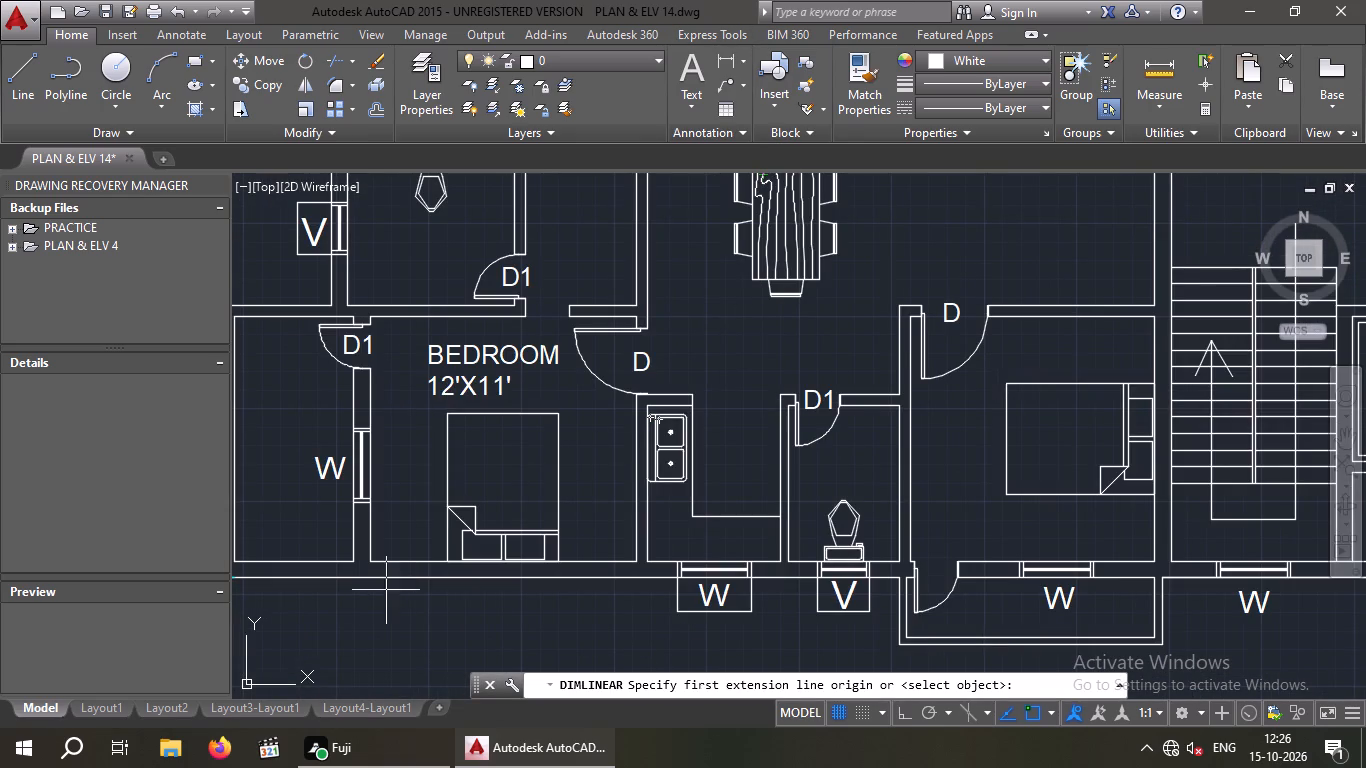
left_click_drag(373, 564, 394, 561)
left_click(634, 559)
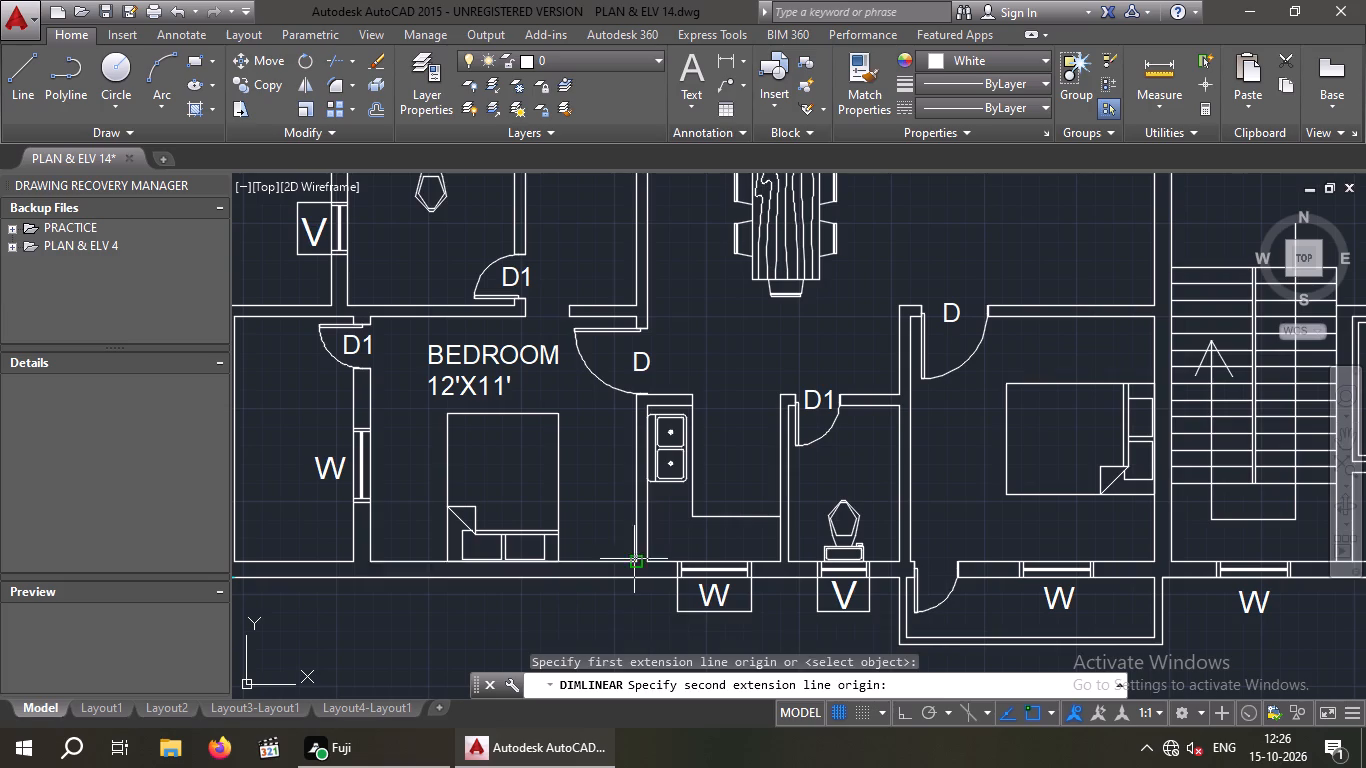
scroll(573, 595, "up", 4)
scroll(573, 595, "down", 3)
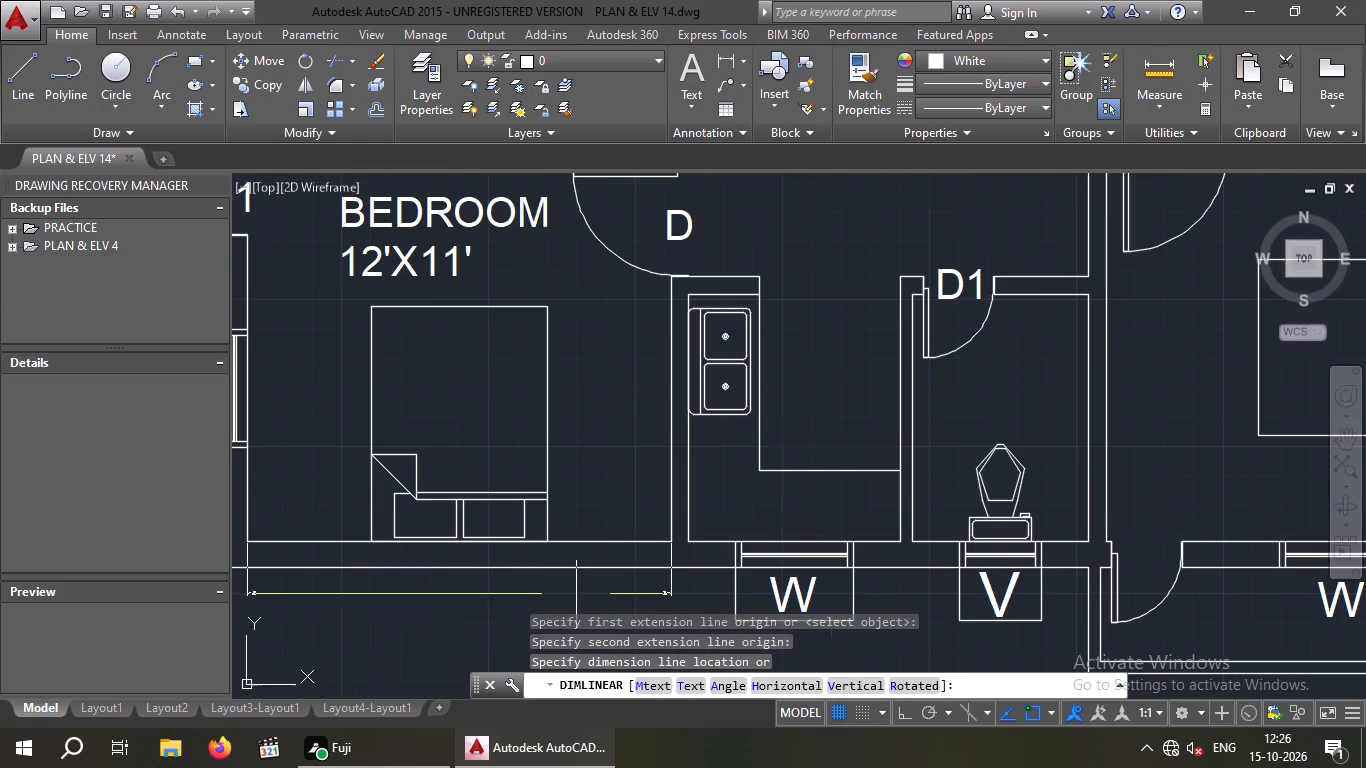
key("space")
Measure the inside depth of the southwest corner bedroom along its balcony-side wall with the Linear dimension tool, without placing a dimension.
scroll(637, 437, "down", 1)
middle_click_drag(642, 437, 749, 429)
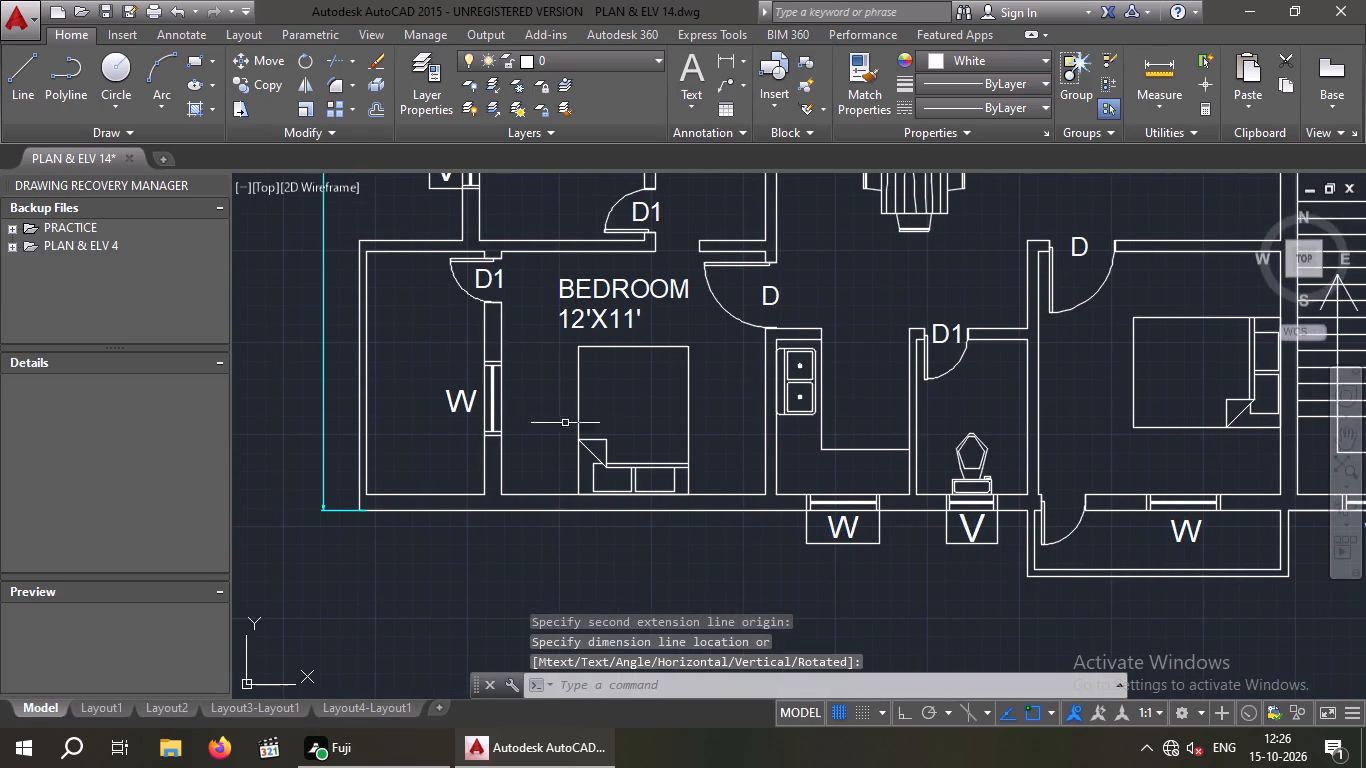
key("space")
scroll(494, 269, "up", 3)
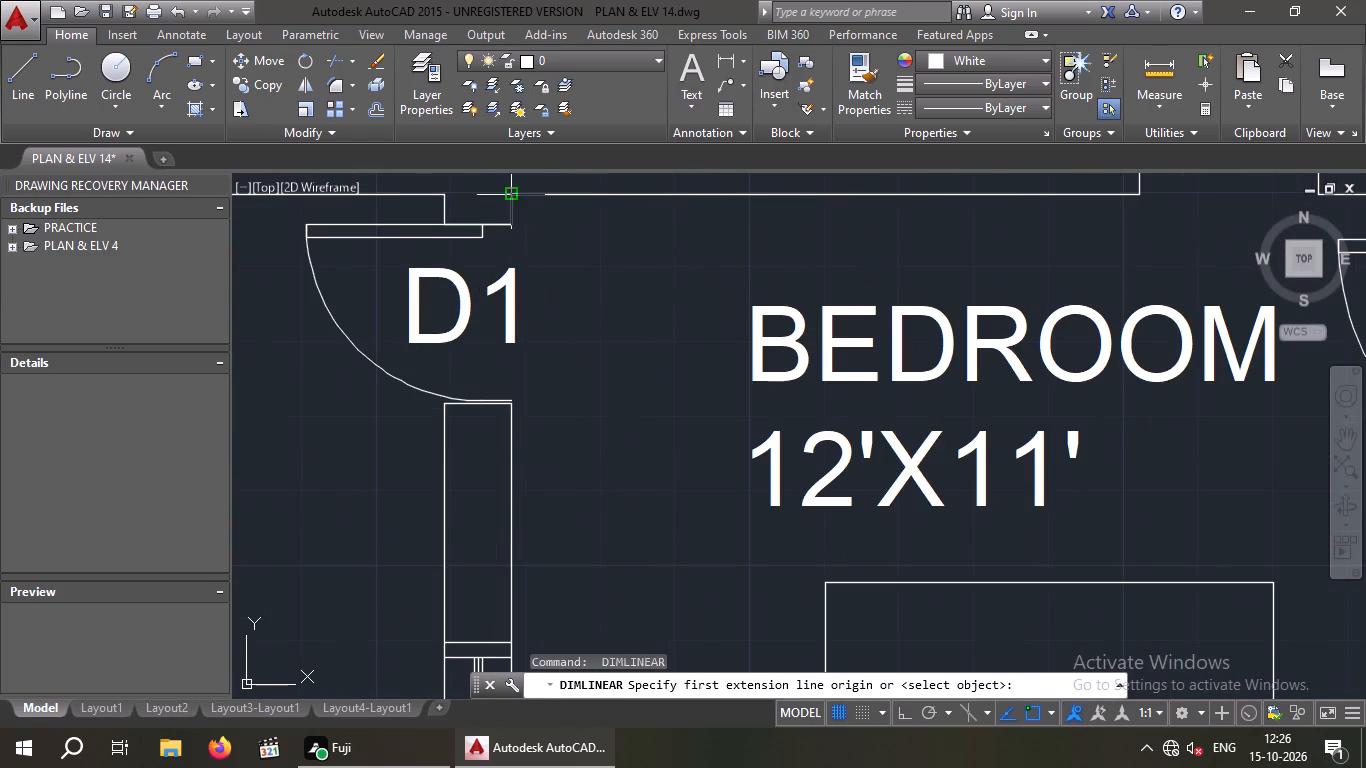
left_click_drag(511, 194, 512, 205)
scroll(516, 269, "down", 3)
scroll(511, 499, "up", 2)
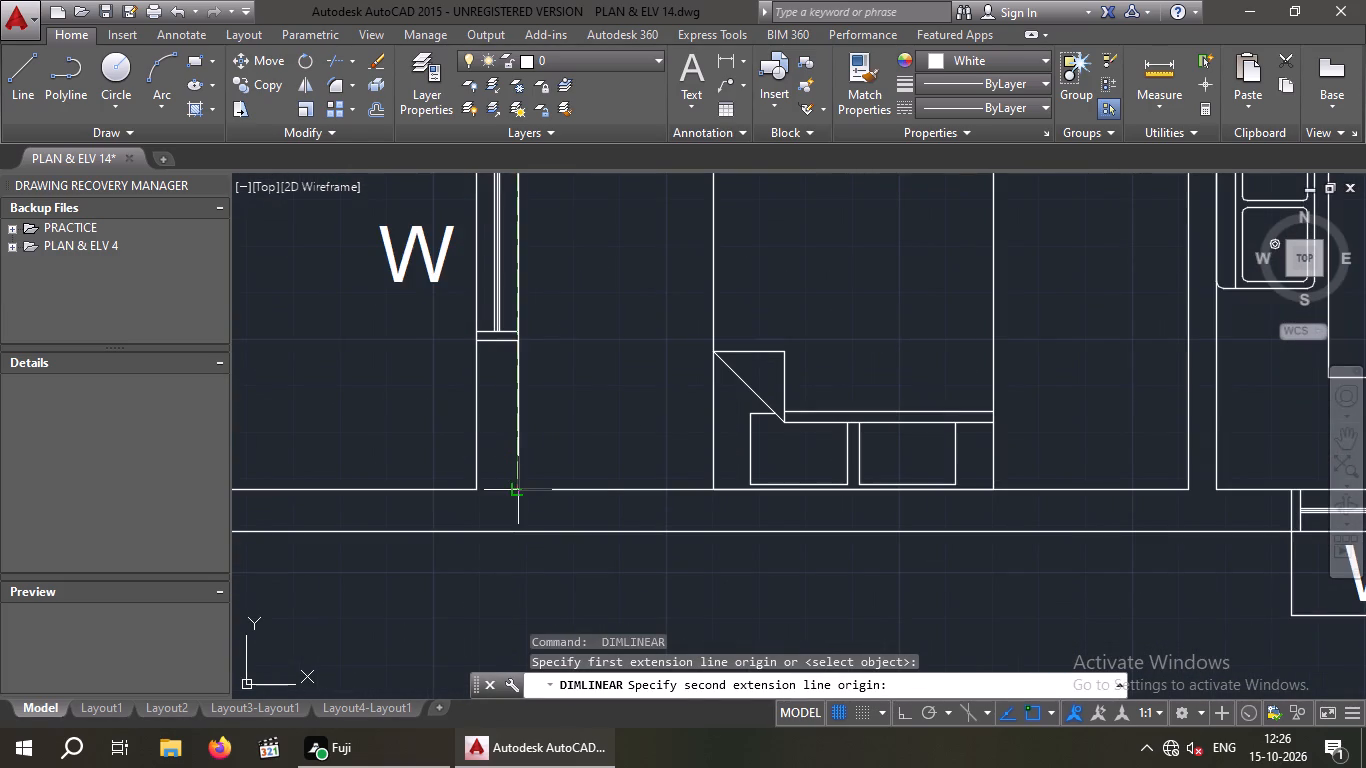
left_click_drag(522, 490, 537, 489)
scroll(571, 466, "down", 1)
middle_click_drag(571, 466, 507, 585)
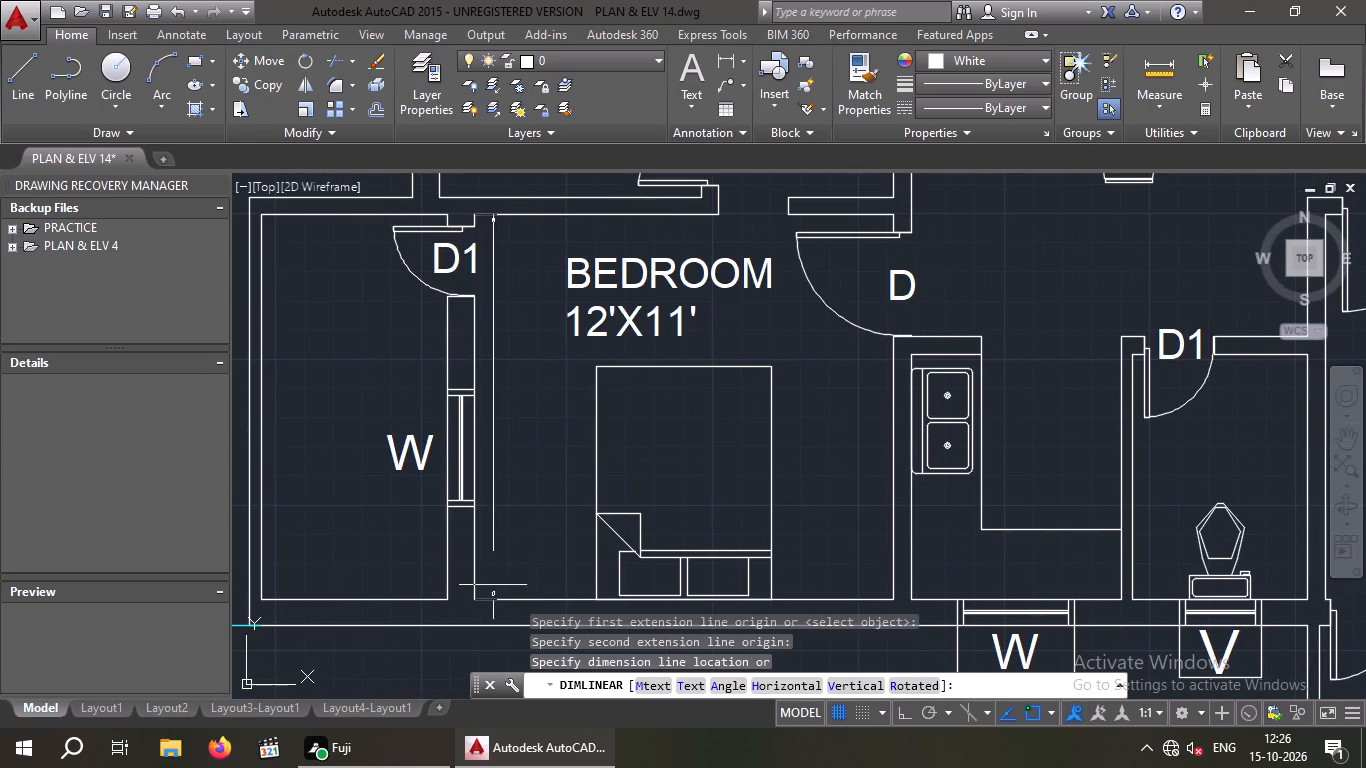
key("space")
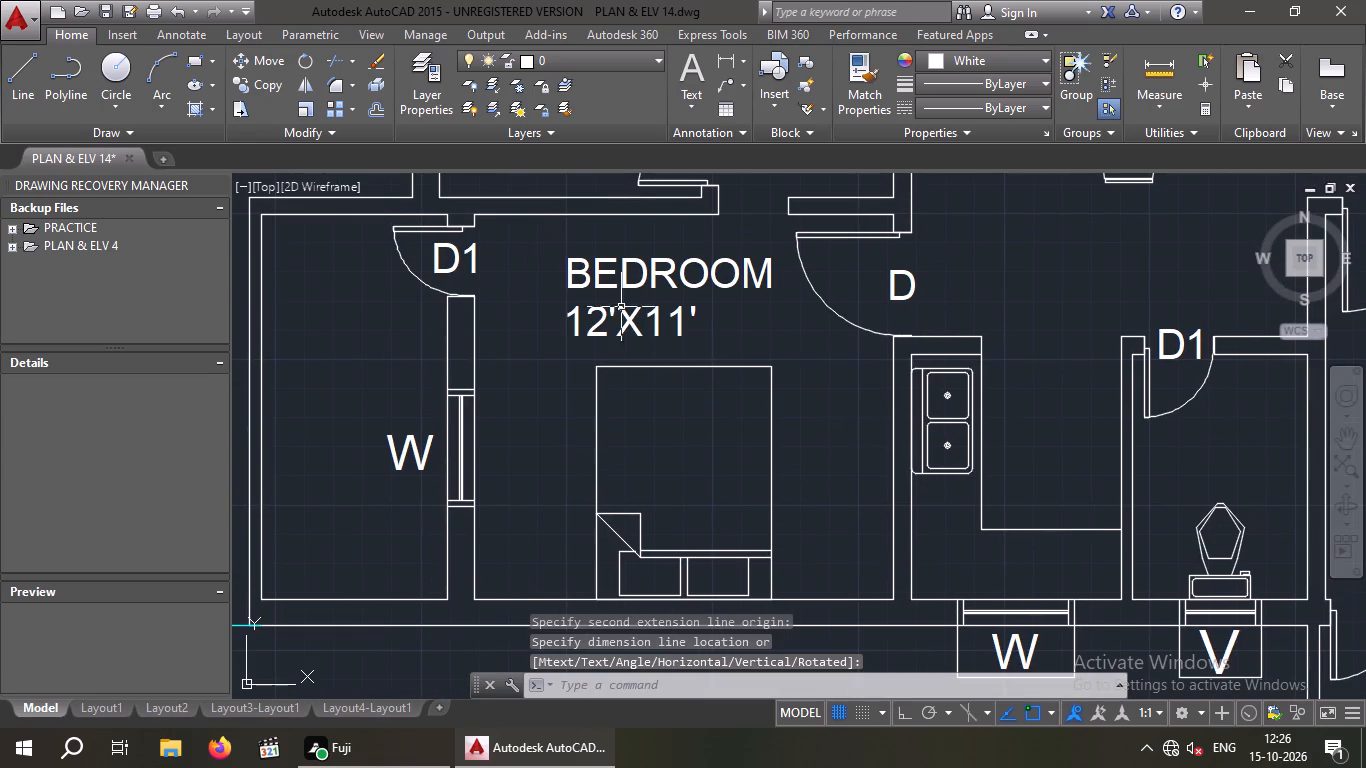
Examine the bedroom labels along the south side of the plan, including the one in the southeast corner bedroom.
scroll(643, 322, "down", 1)
middle_click_drag(700, 325, 522, 363)
scroll(700, 325, "down", 1)
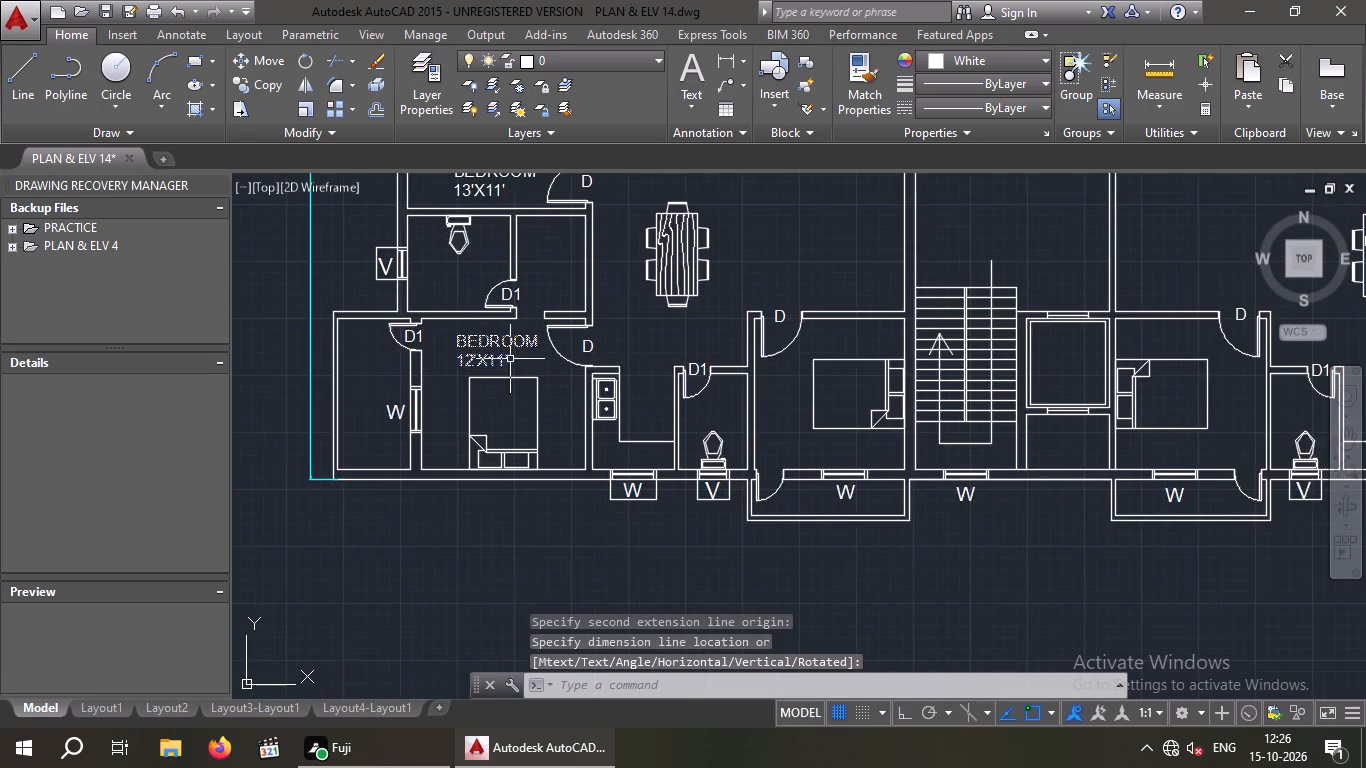
scroll(514, 358, "down", 2)
middle_click_drag(922, 374, 678, 444)
scroll(681, 447, "up", 4)
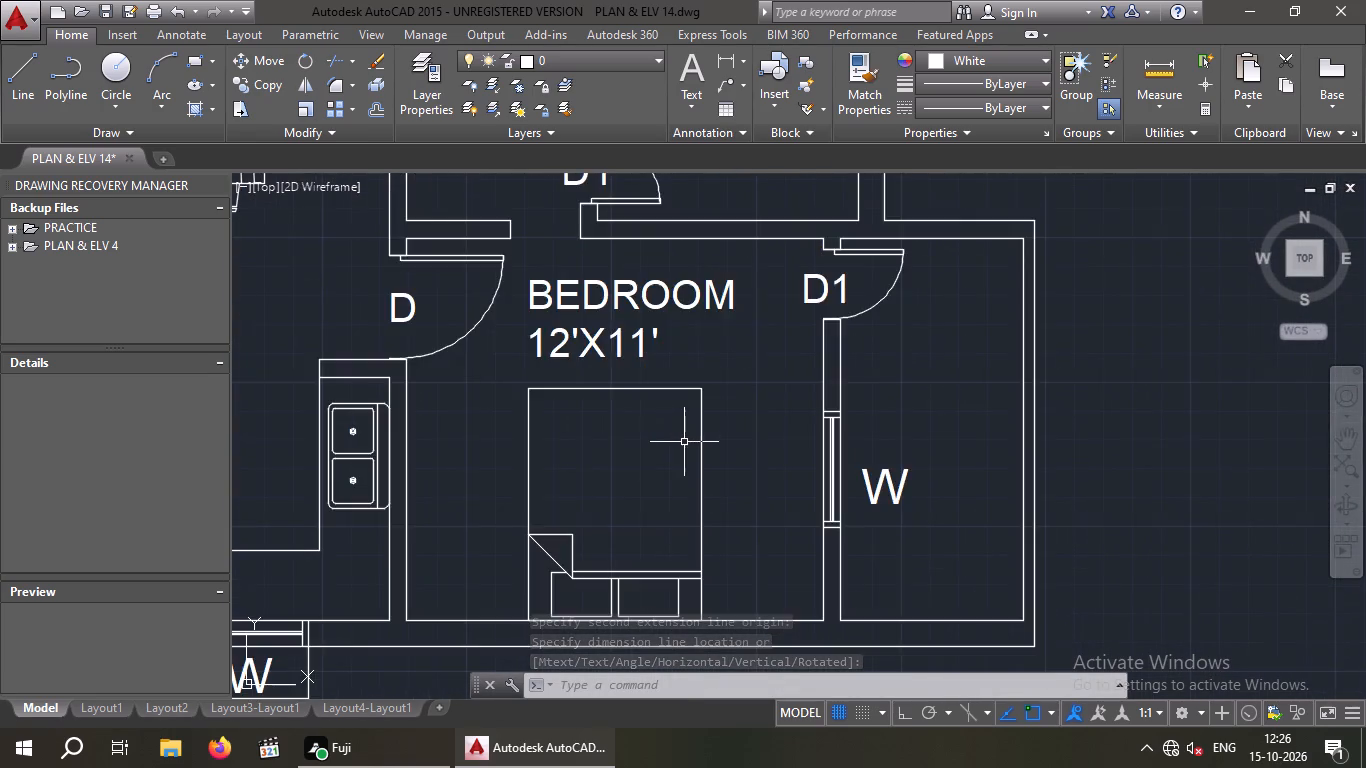
scroll(695, 430, "down", 3)
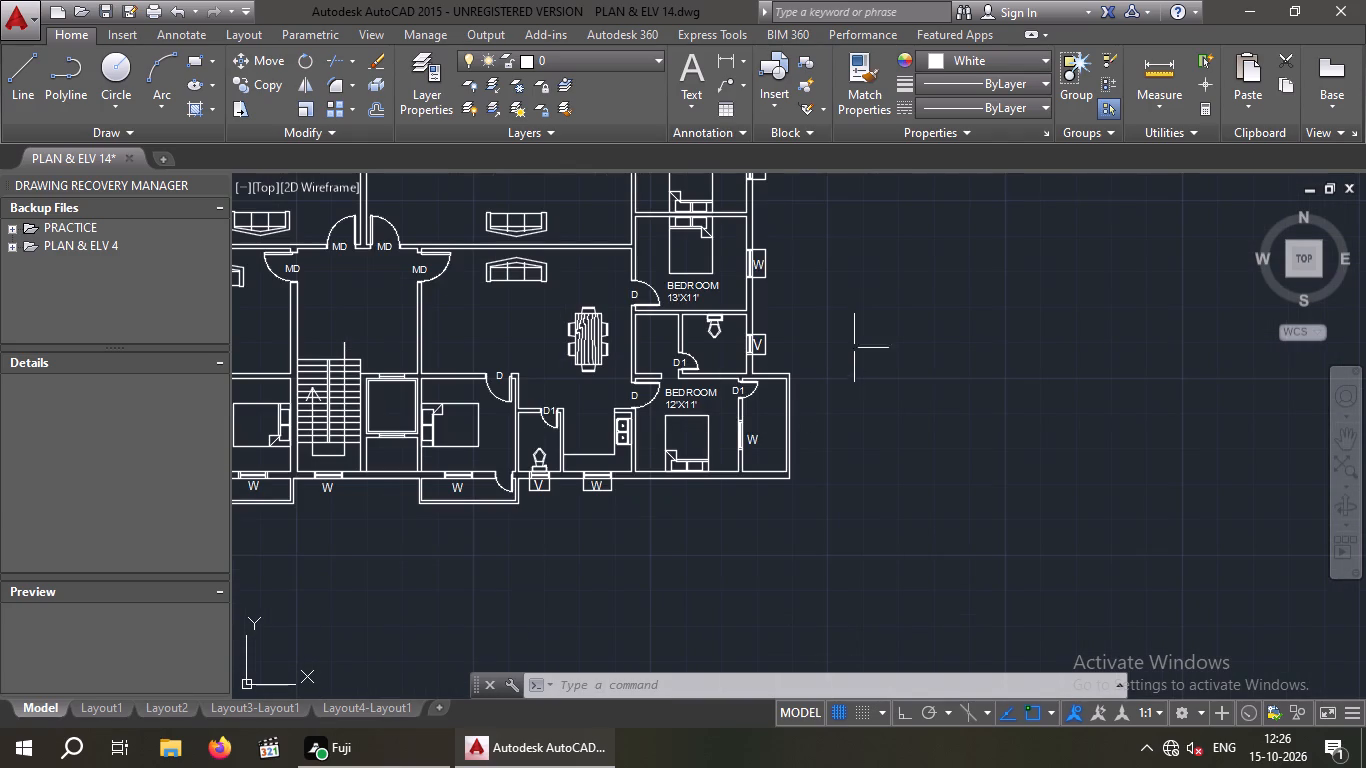
Save the floor plan drawing.
key("Escape")
key("Escape")
key("ctrl+s")
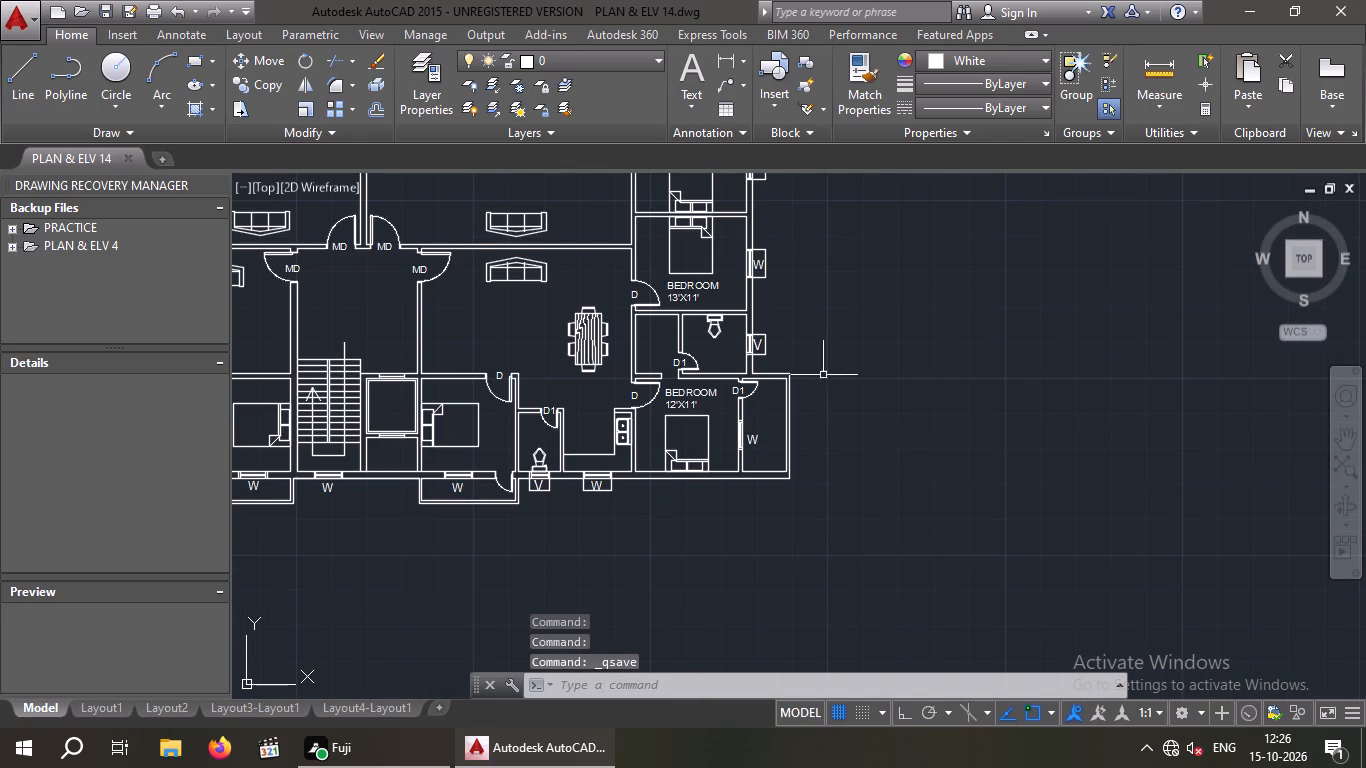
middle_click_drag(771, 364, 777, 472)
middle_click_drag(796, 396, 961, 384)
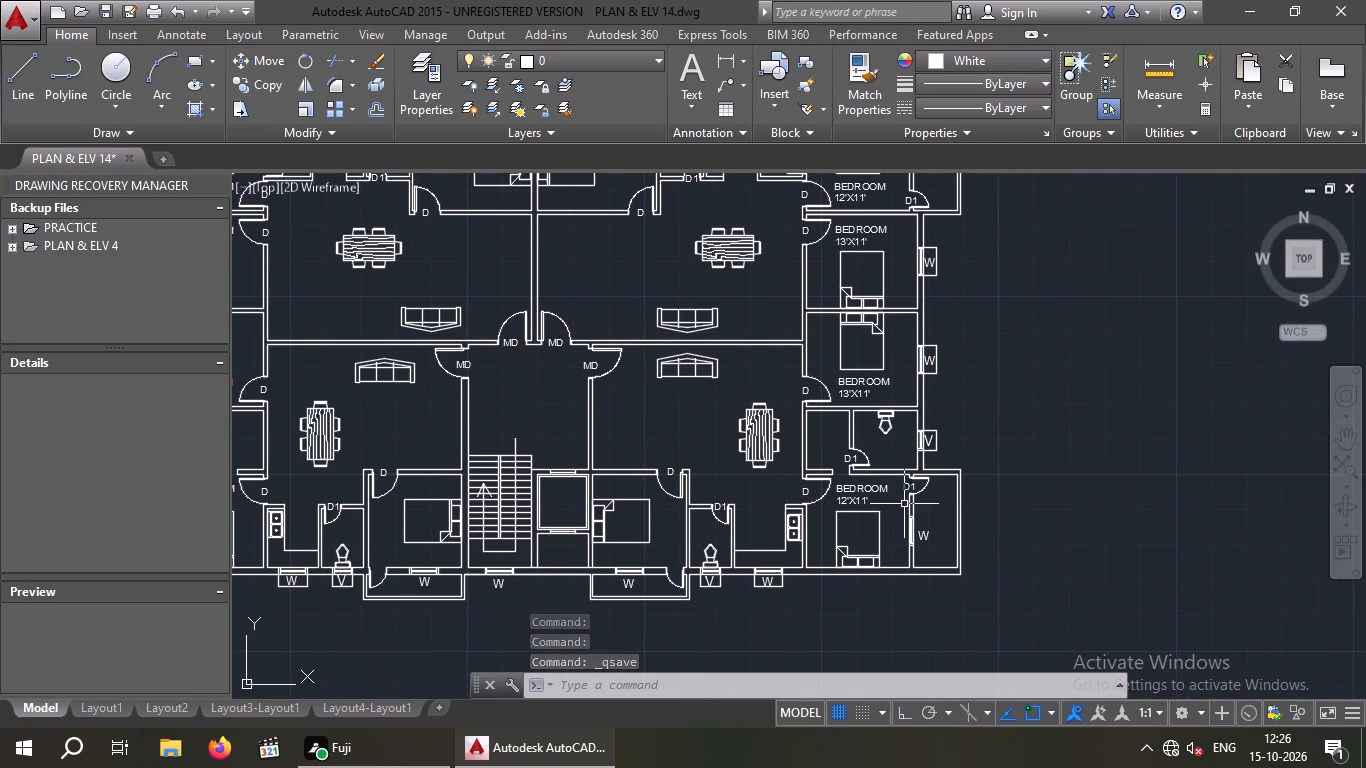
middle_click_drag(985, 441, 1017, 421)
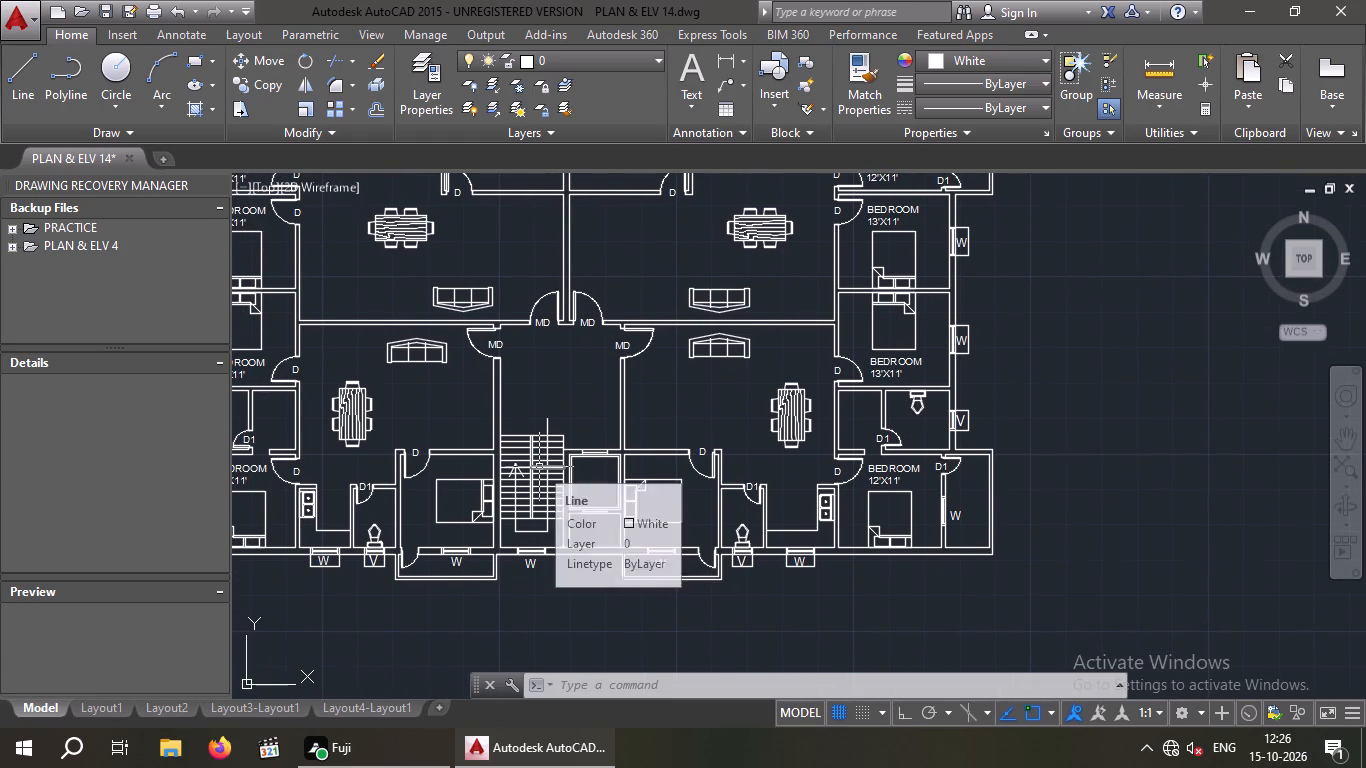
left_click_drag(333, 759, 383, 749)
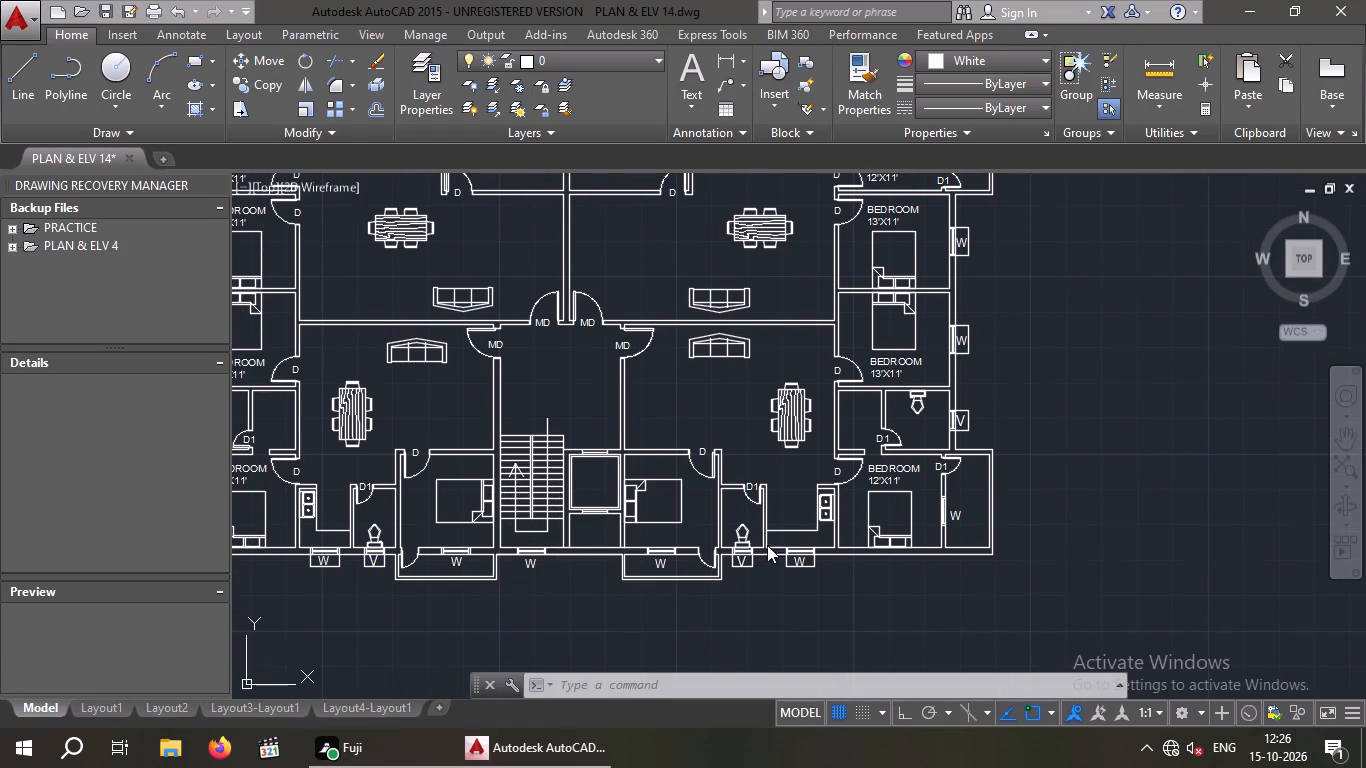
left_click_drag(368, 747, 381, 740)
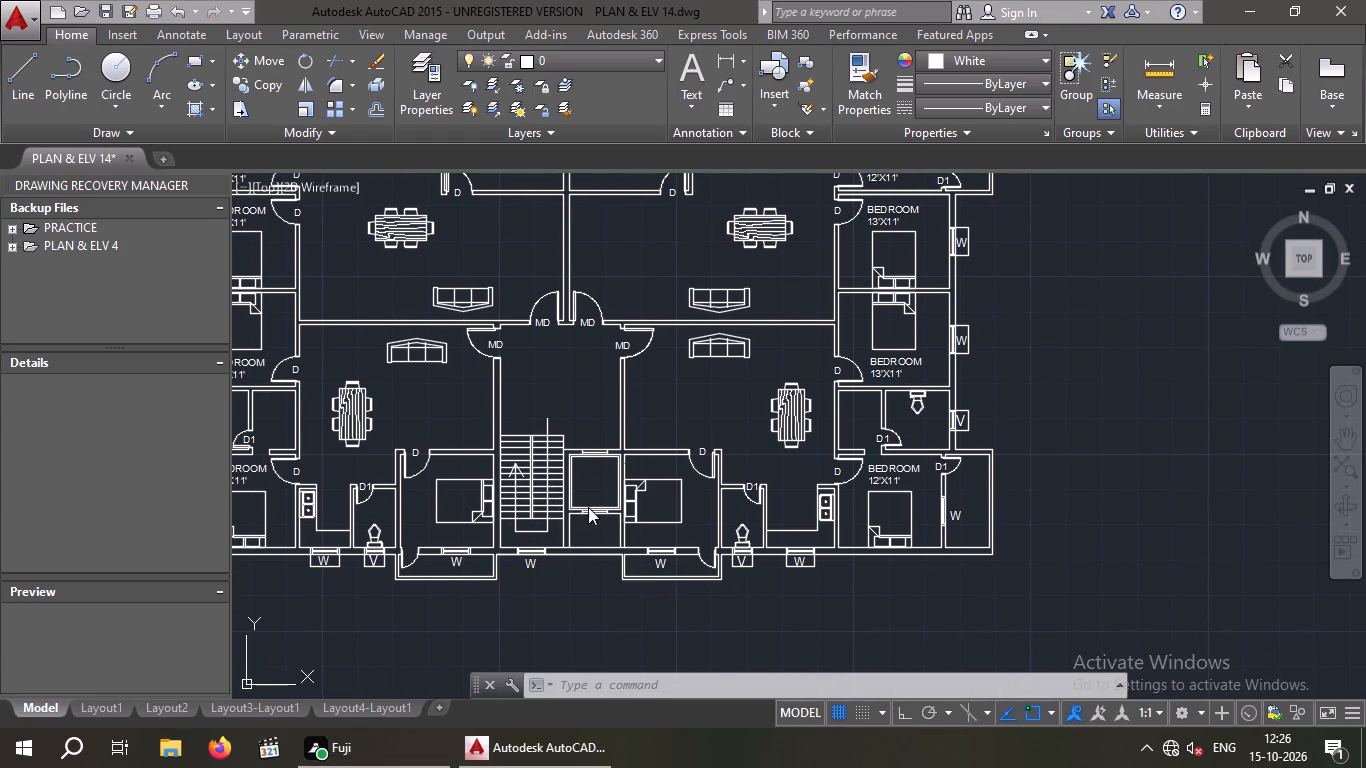
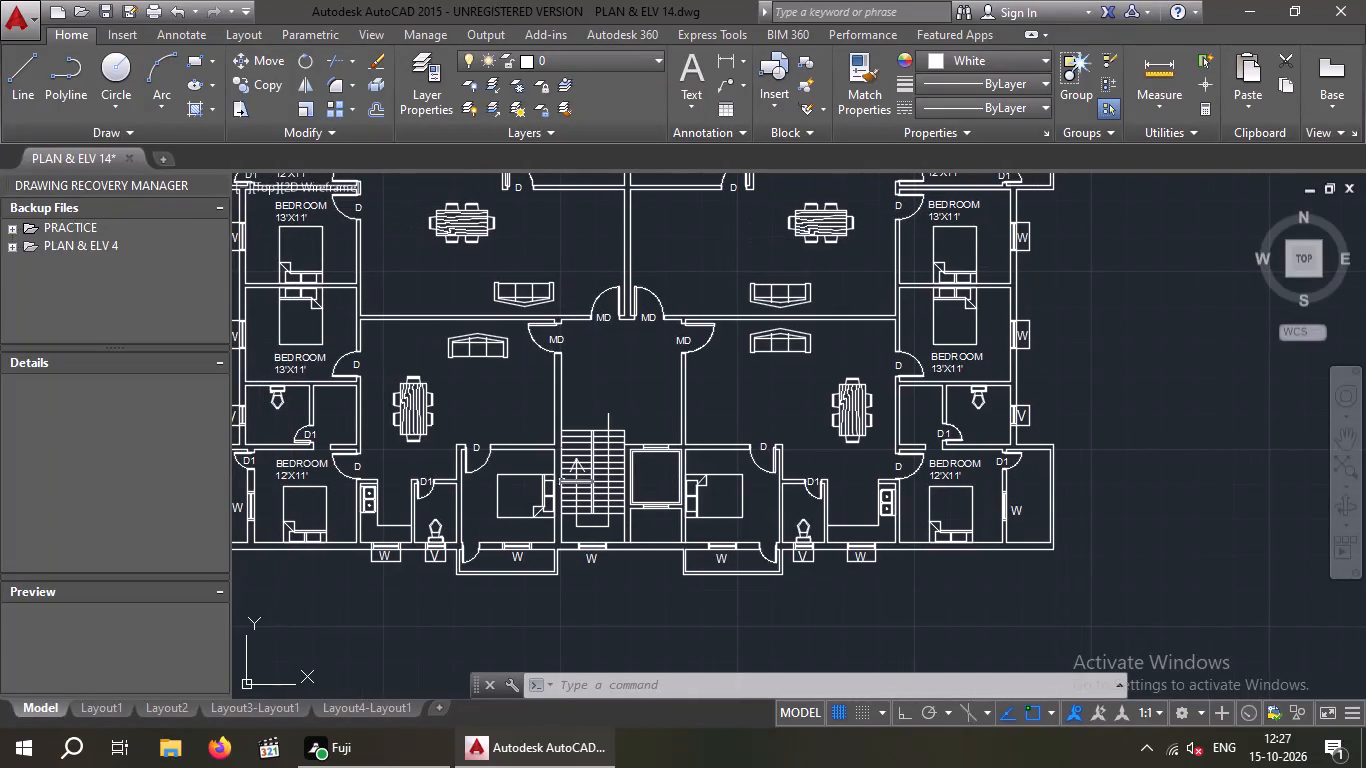
Copy the BEDROOM 13'X11' label from the east side into the two north middle bedrooms, beside their beds.
middle_click_drag(696, 411, 725, 420)
scroll(709, 419, "down", 1)
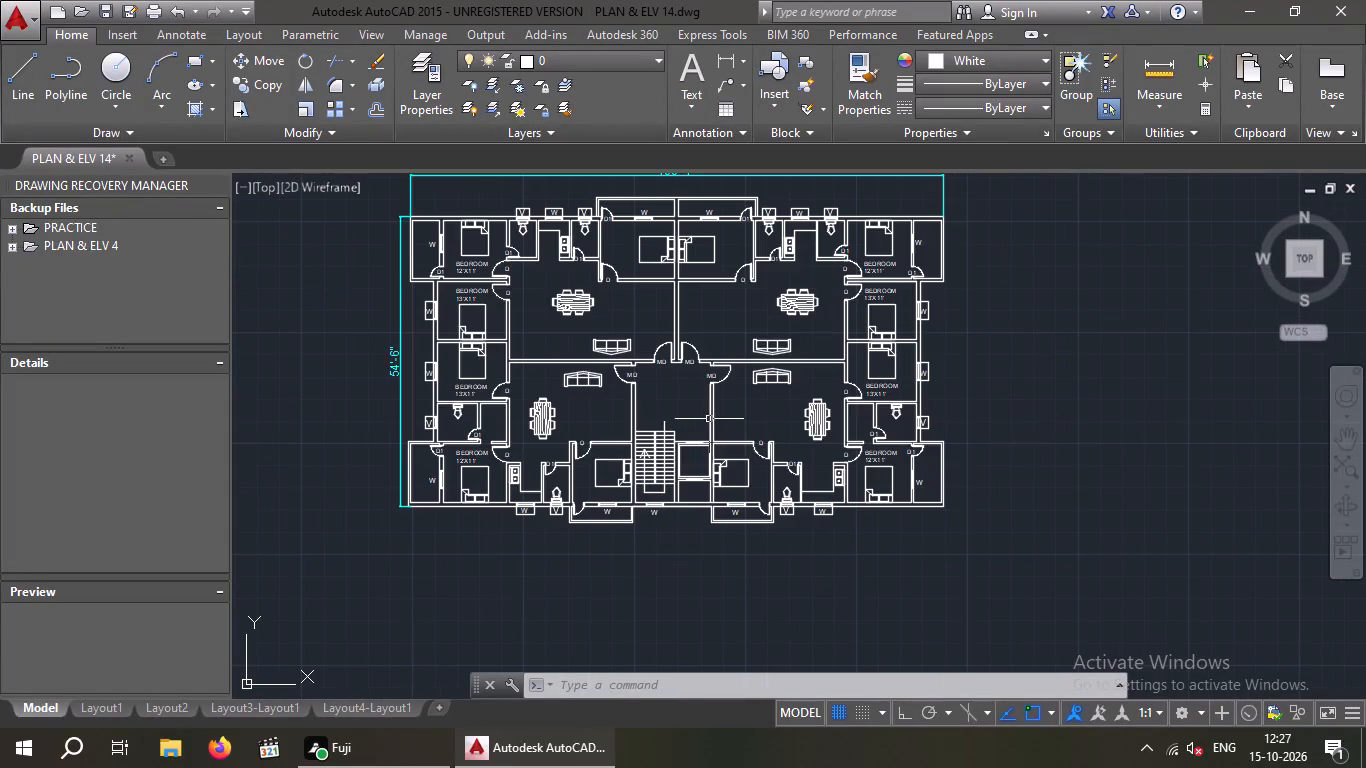
scroll(553, 278, "up", 1)
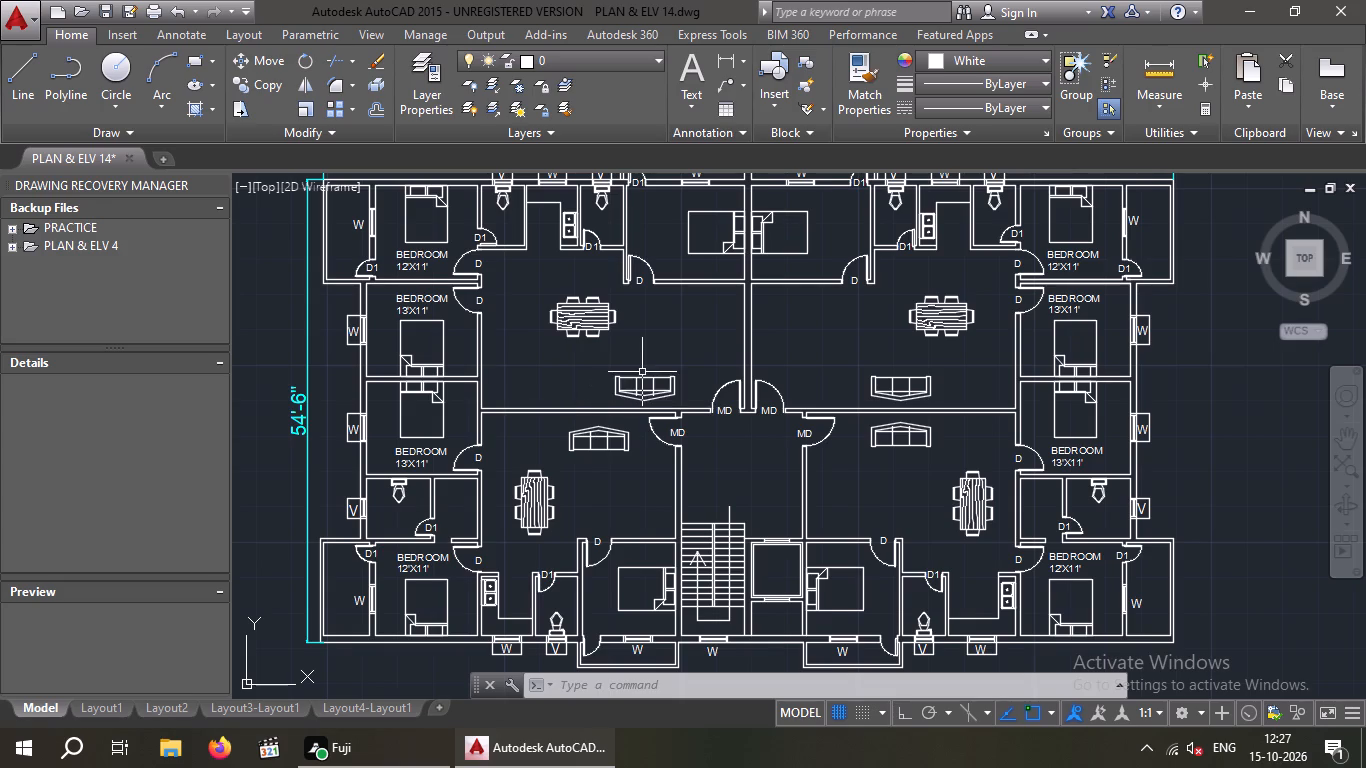
middle_click_drag(613, 376, 530, 384)
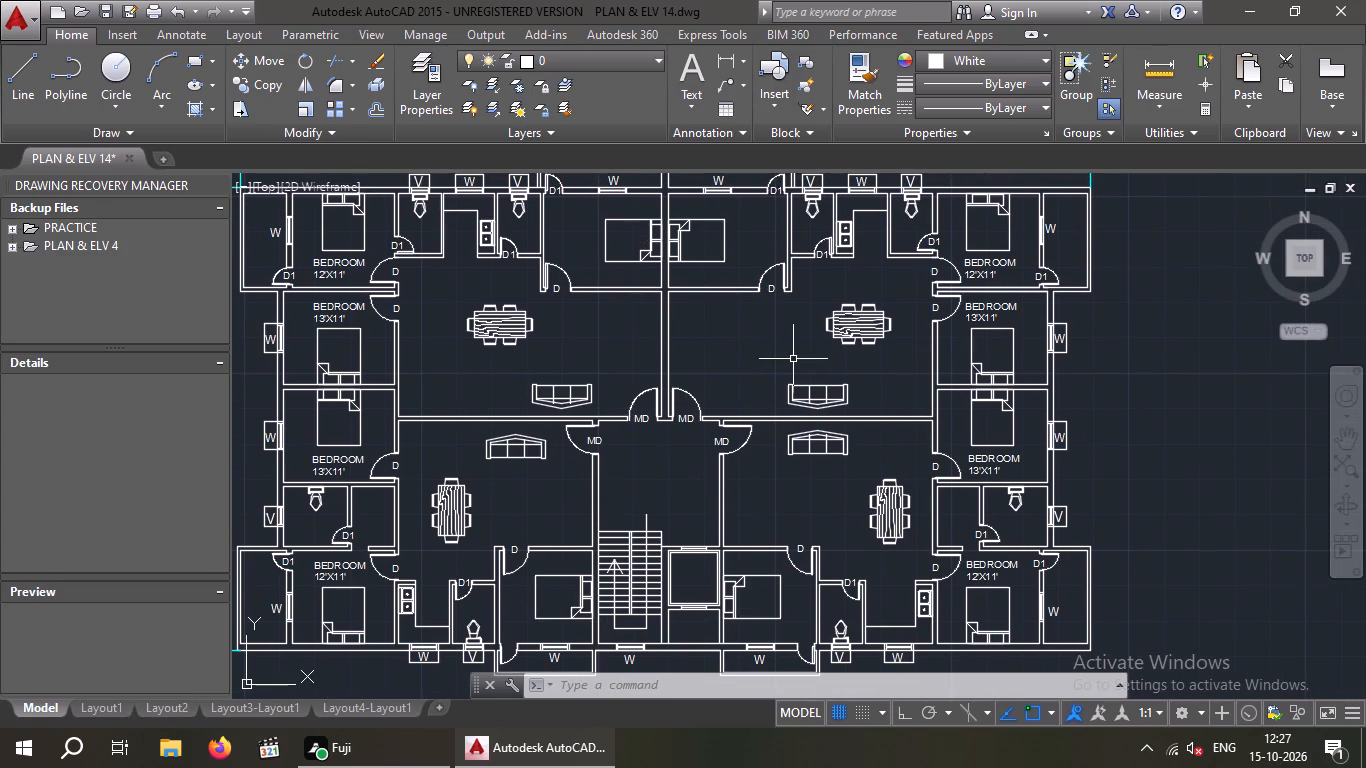
left_click(986, 468)
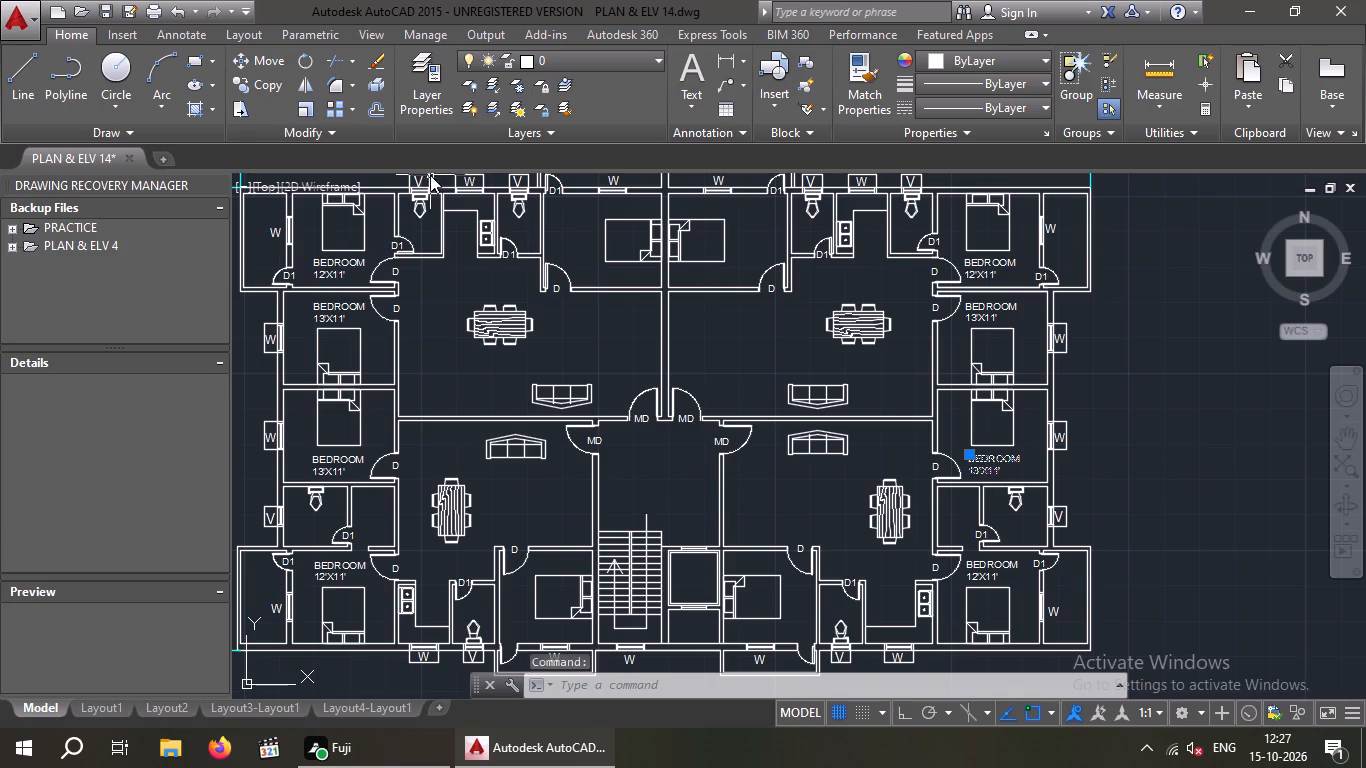
left_click(261, 86)
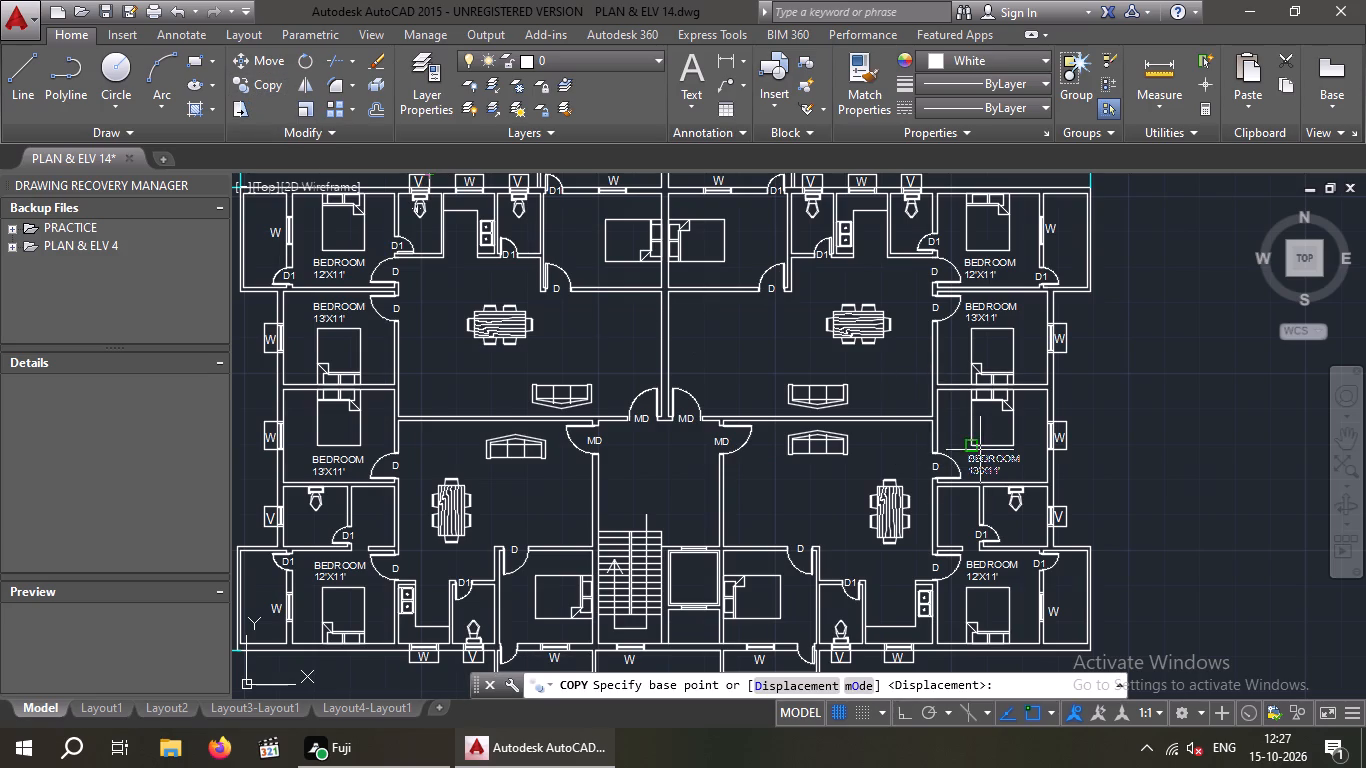
left_click(970, 471)
scroll(550, 248, "up", 1)
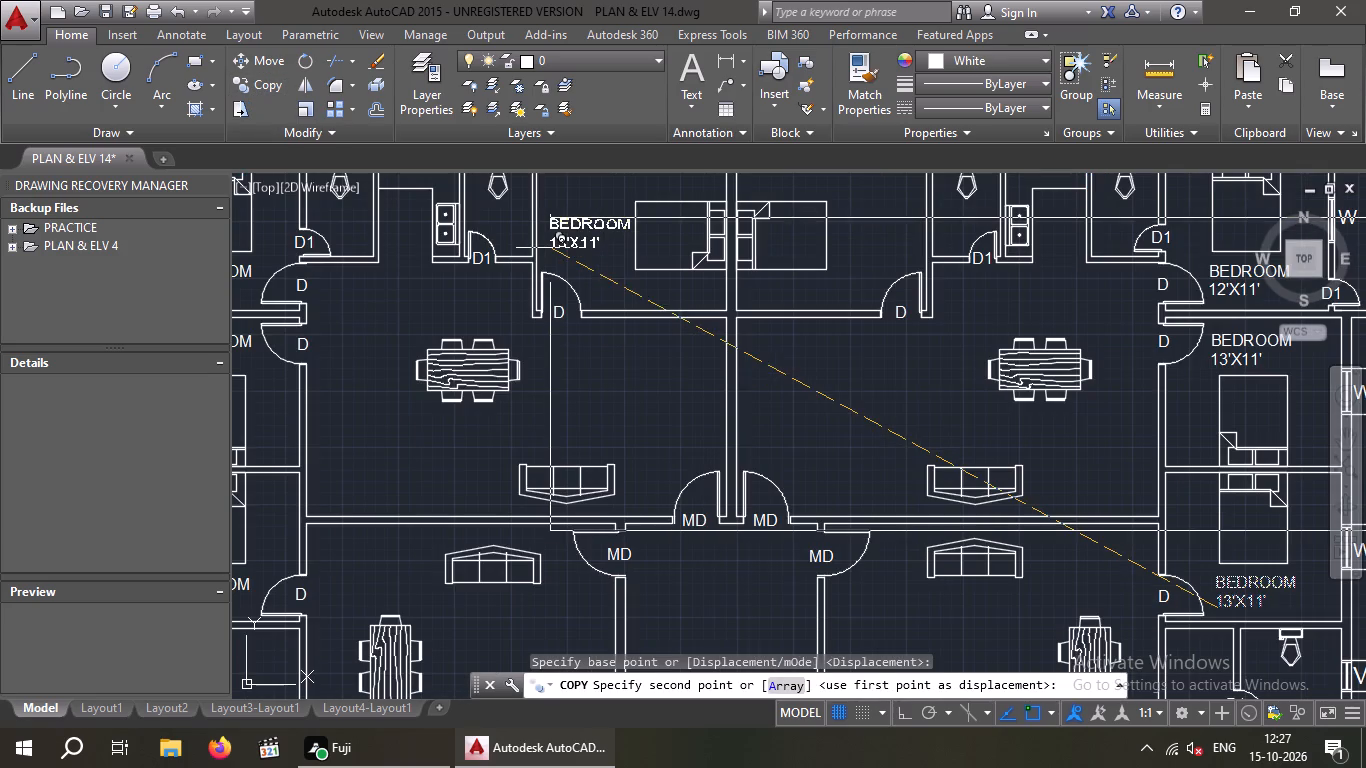
left_click(551, 245)
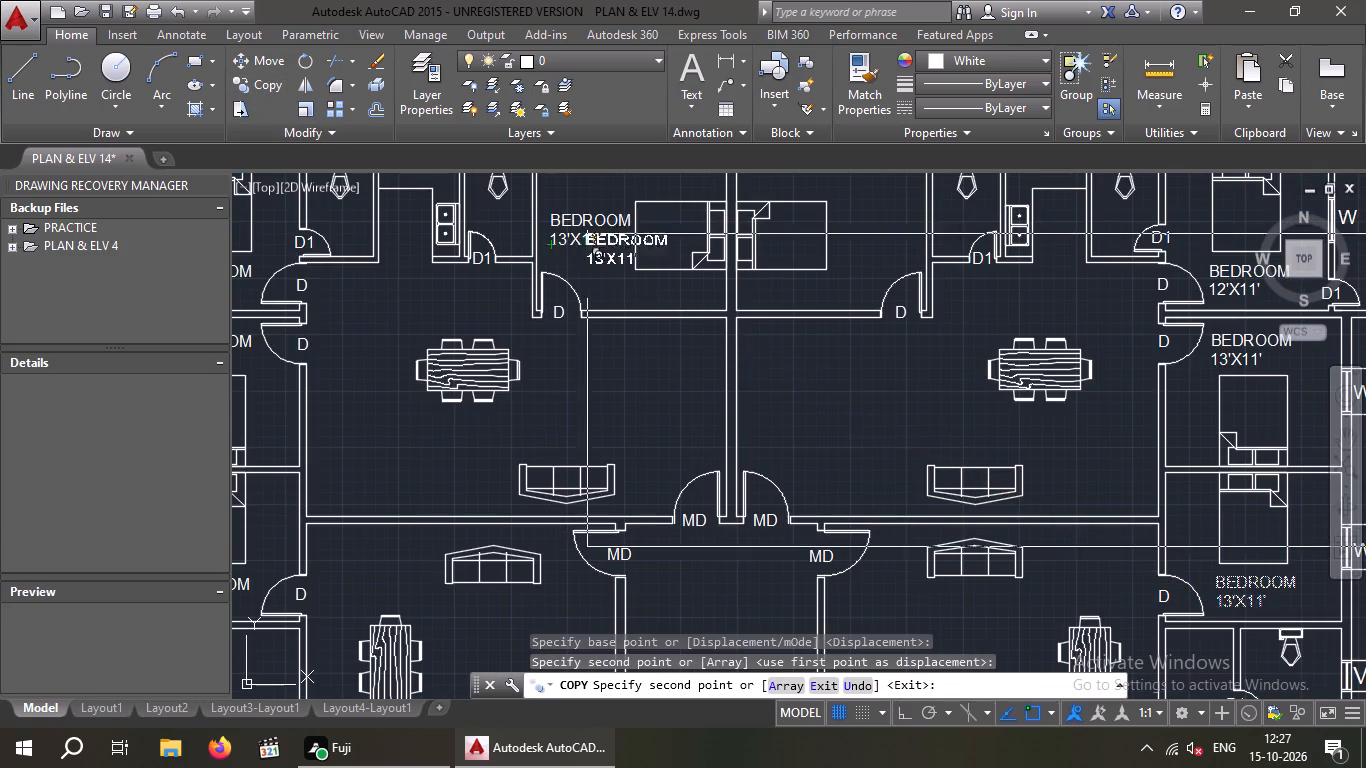
left_click(843, 245)
Place further copies of the BEDROOM 13'X11' label in the two south bedrooms flanking the staircase and lift.
middle_click_drag(769, 357, 757, 328)
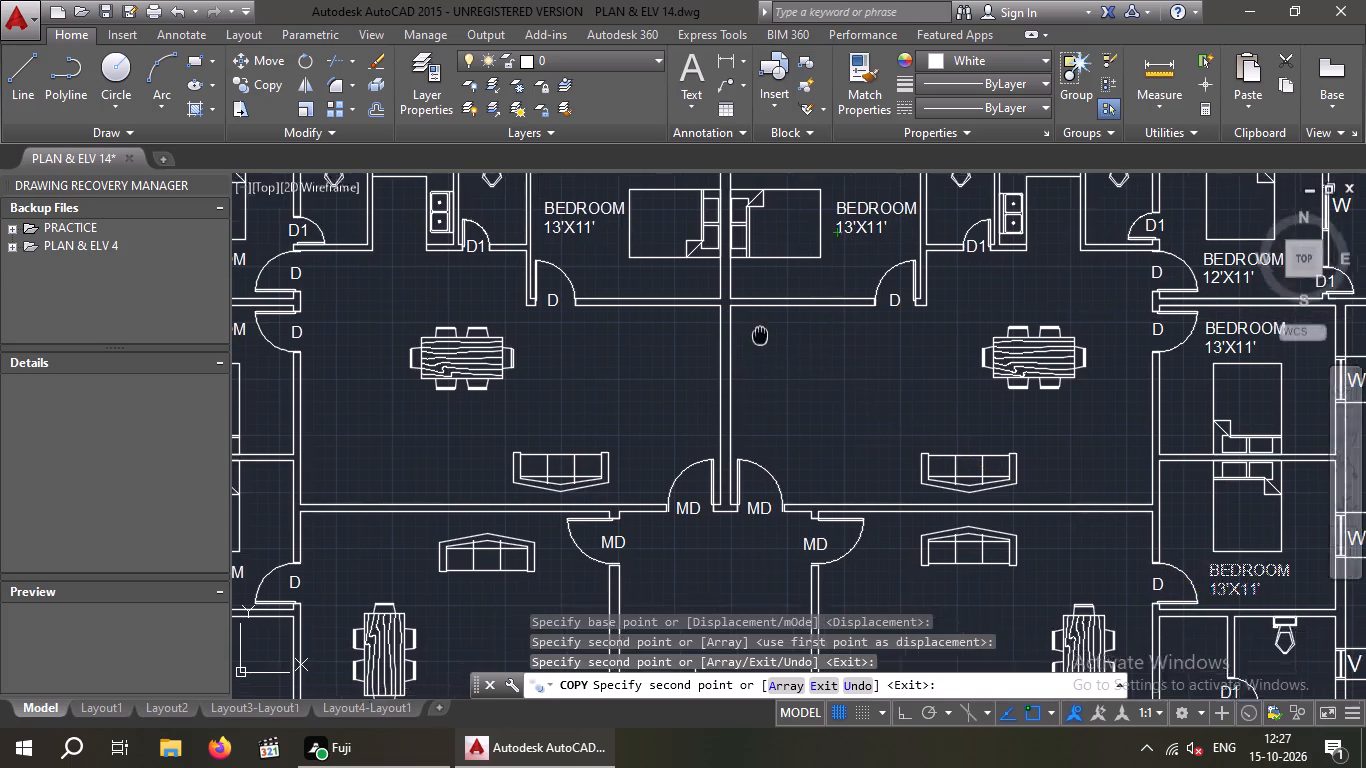
middle_click_drag(757, 328, 744, 269)
scroll(739, 258, "down", 1)
scroll(809, 595, "up", 2)
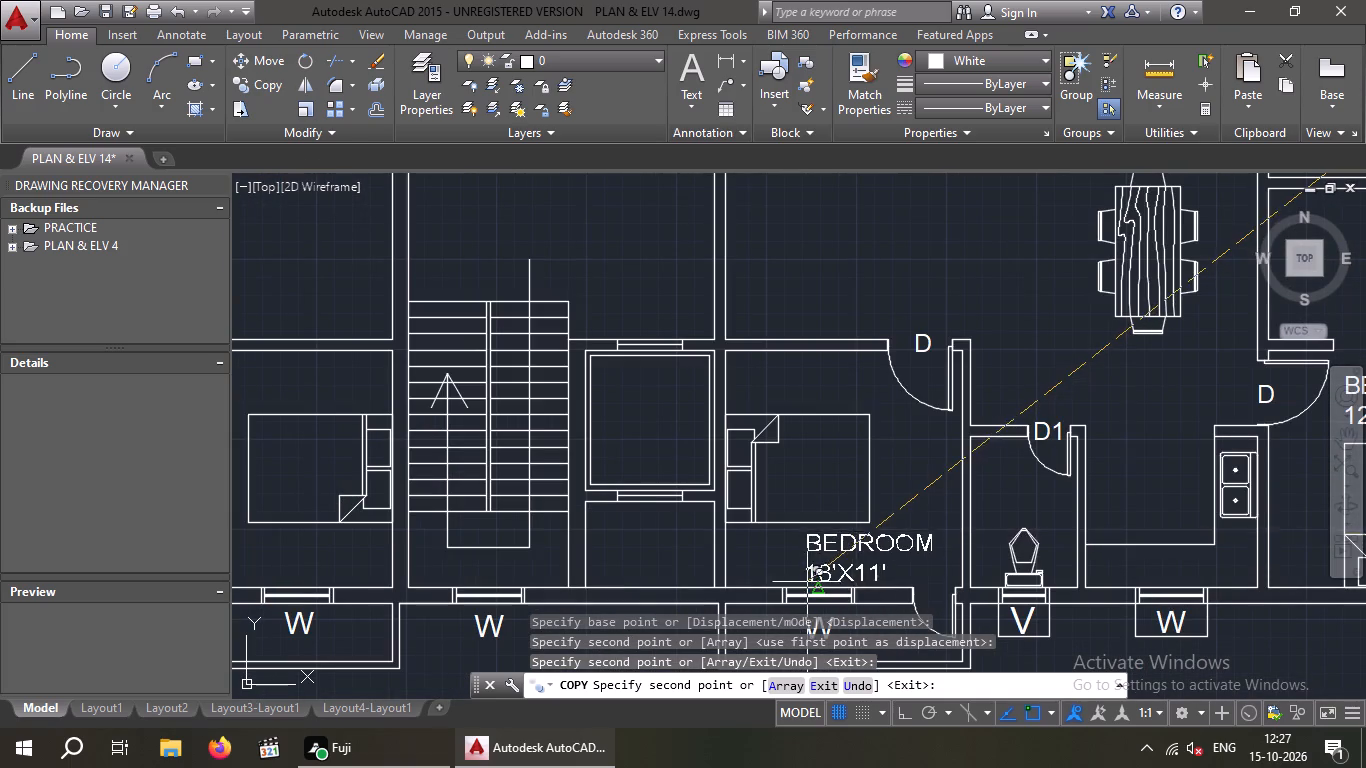
left_click(805, 581)
middle_click_drag(259, 546, 554, 482)
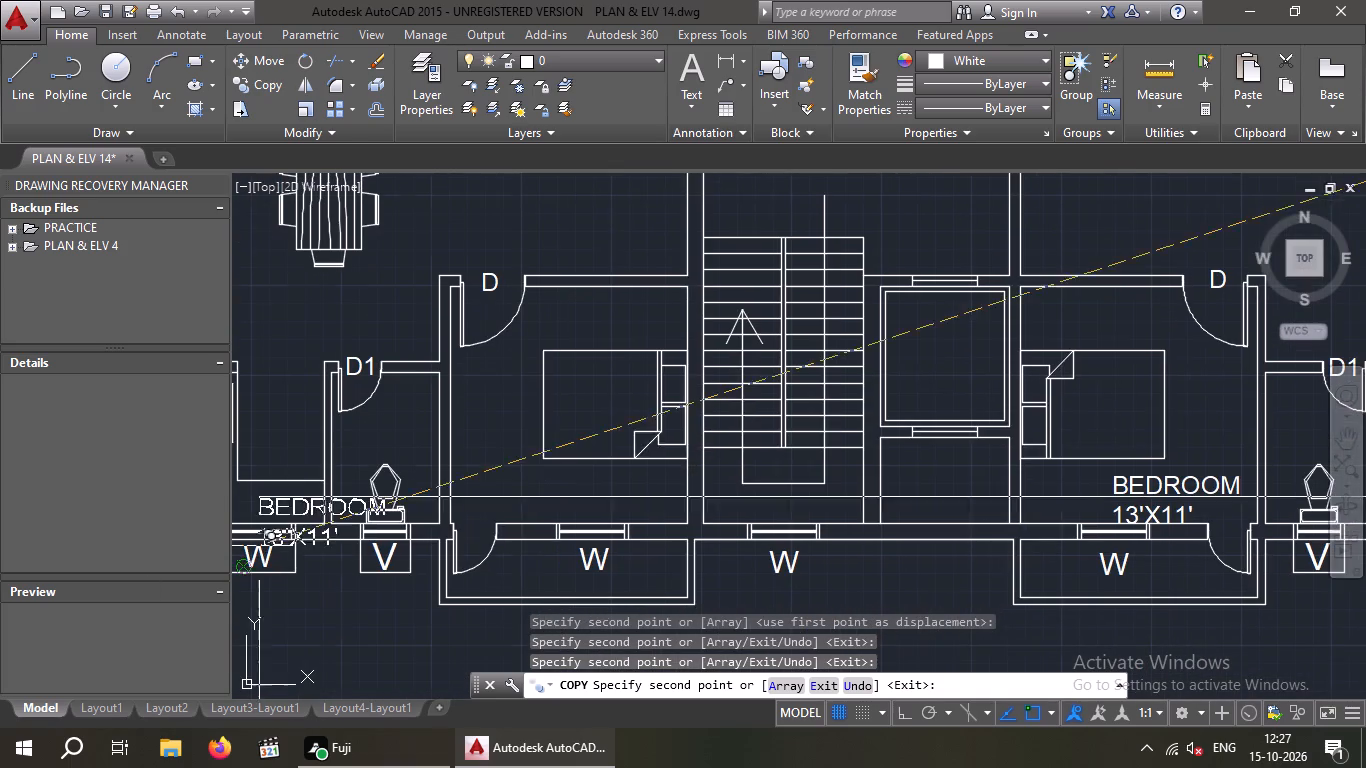
left_click(490, 463)
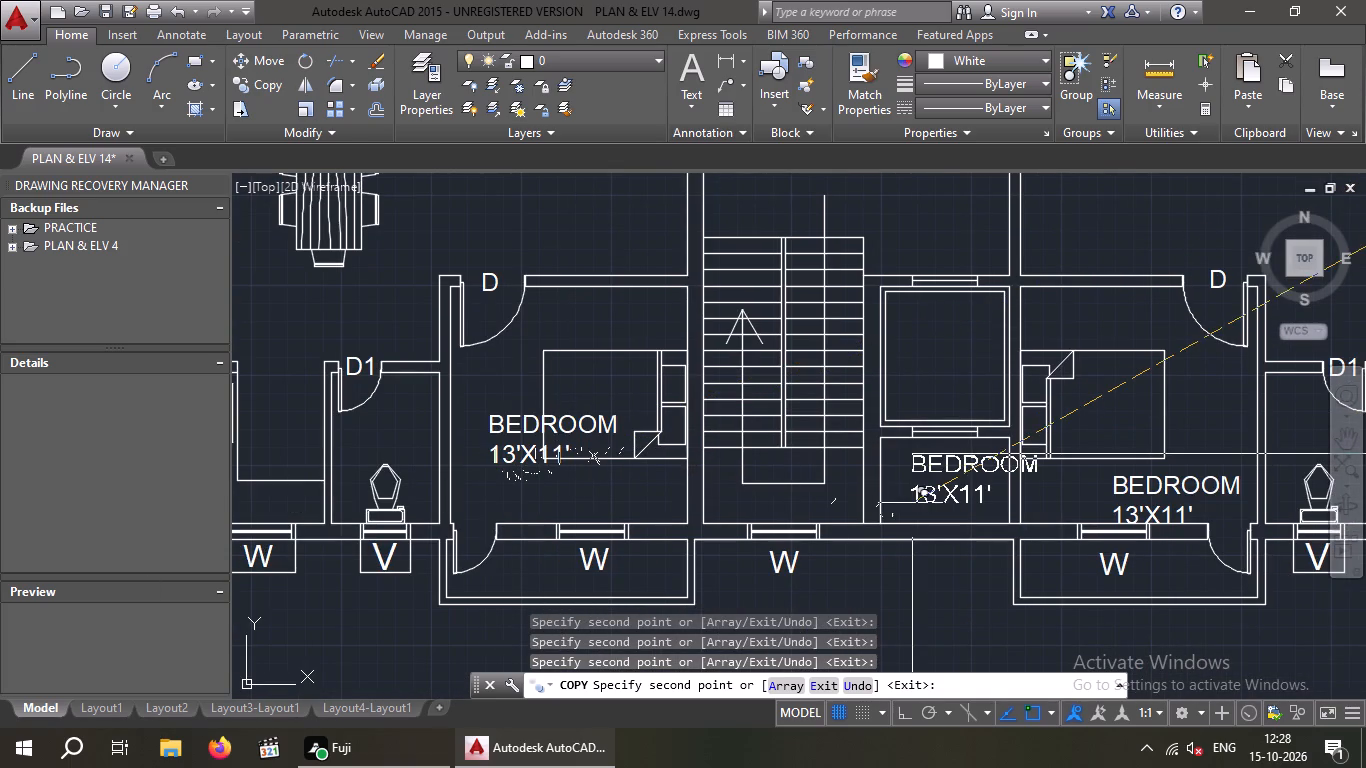
key("Escape")
key("Escape")
scroll(938, 447, "down", 2)
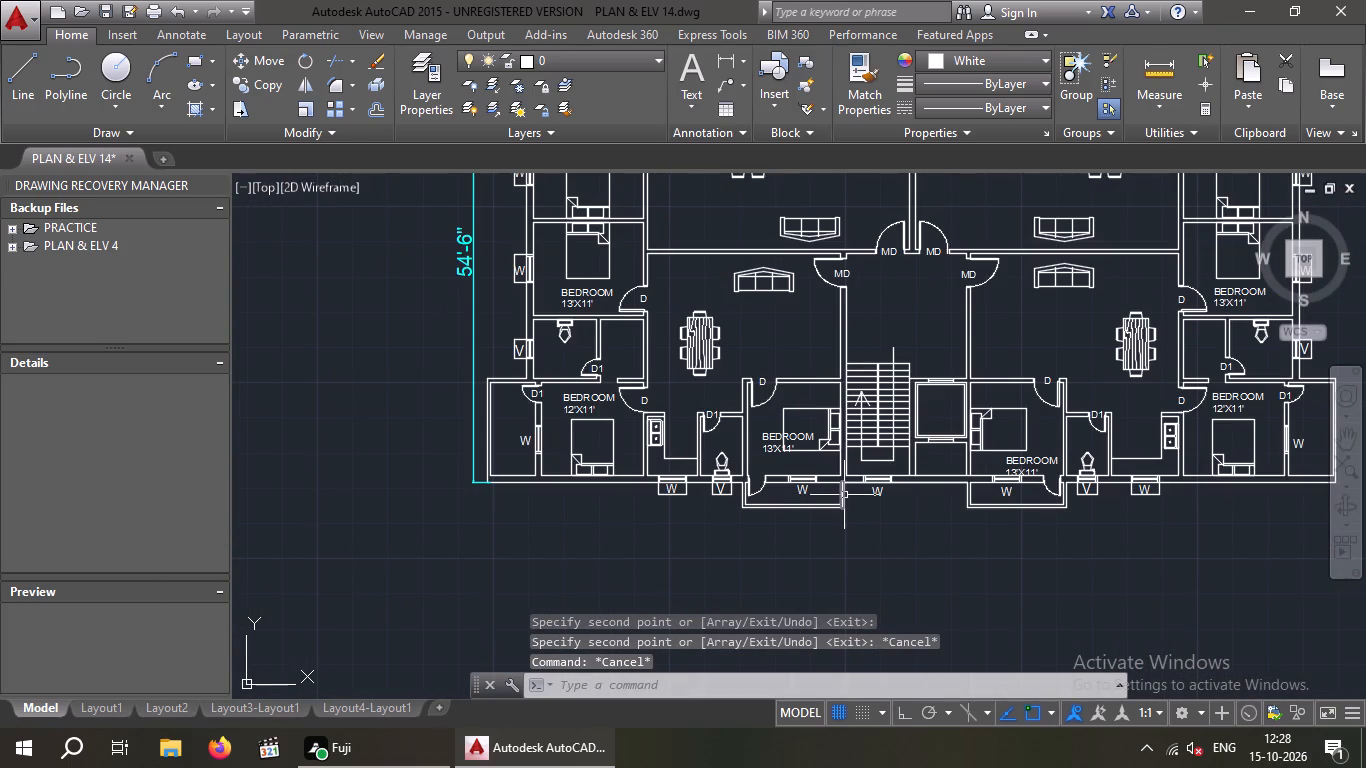
Turn Ortho mode on.
left_click(905, 713)
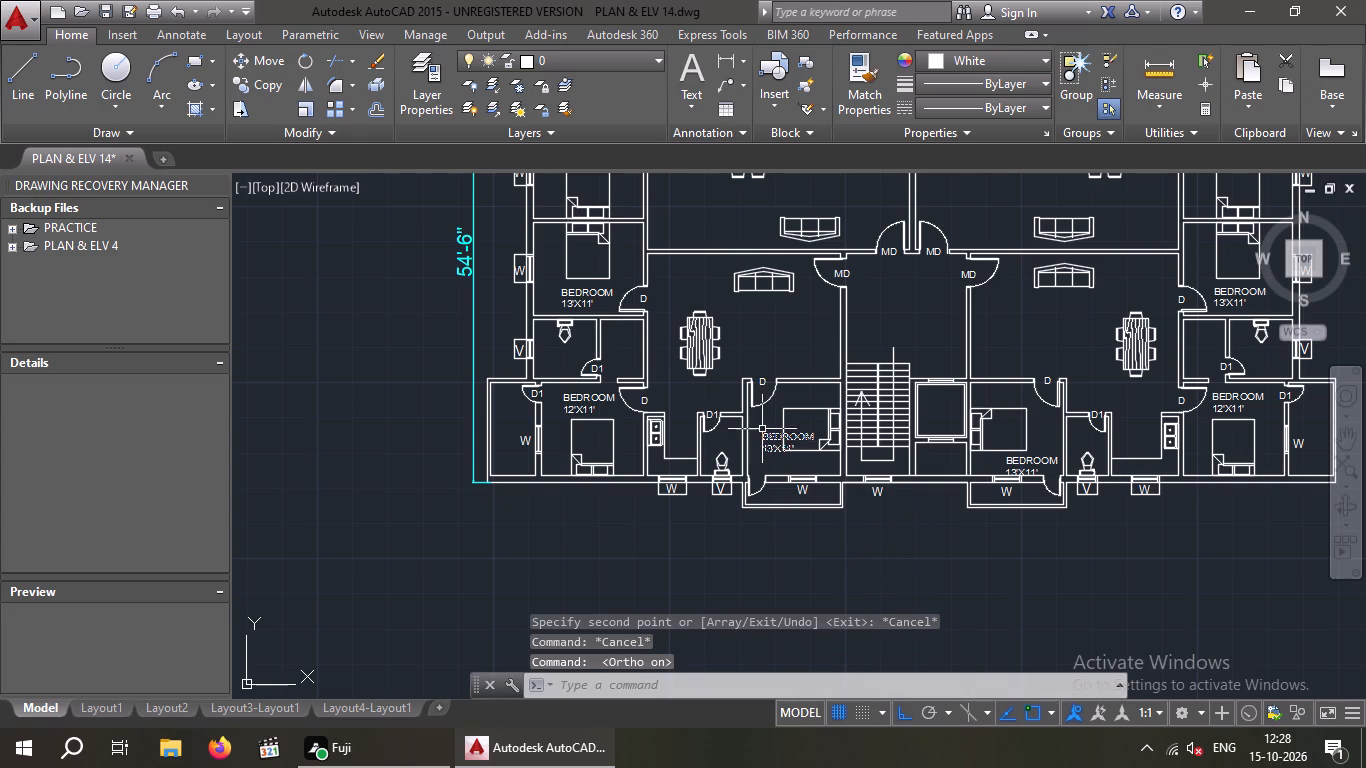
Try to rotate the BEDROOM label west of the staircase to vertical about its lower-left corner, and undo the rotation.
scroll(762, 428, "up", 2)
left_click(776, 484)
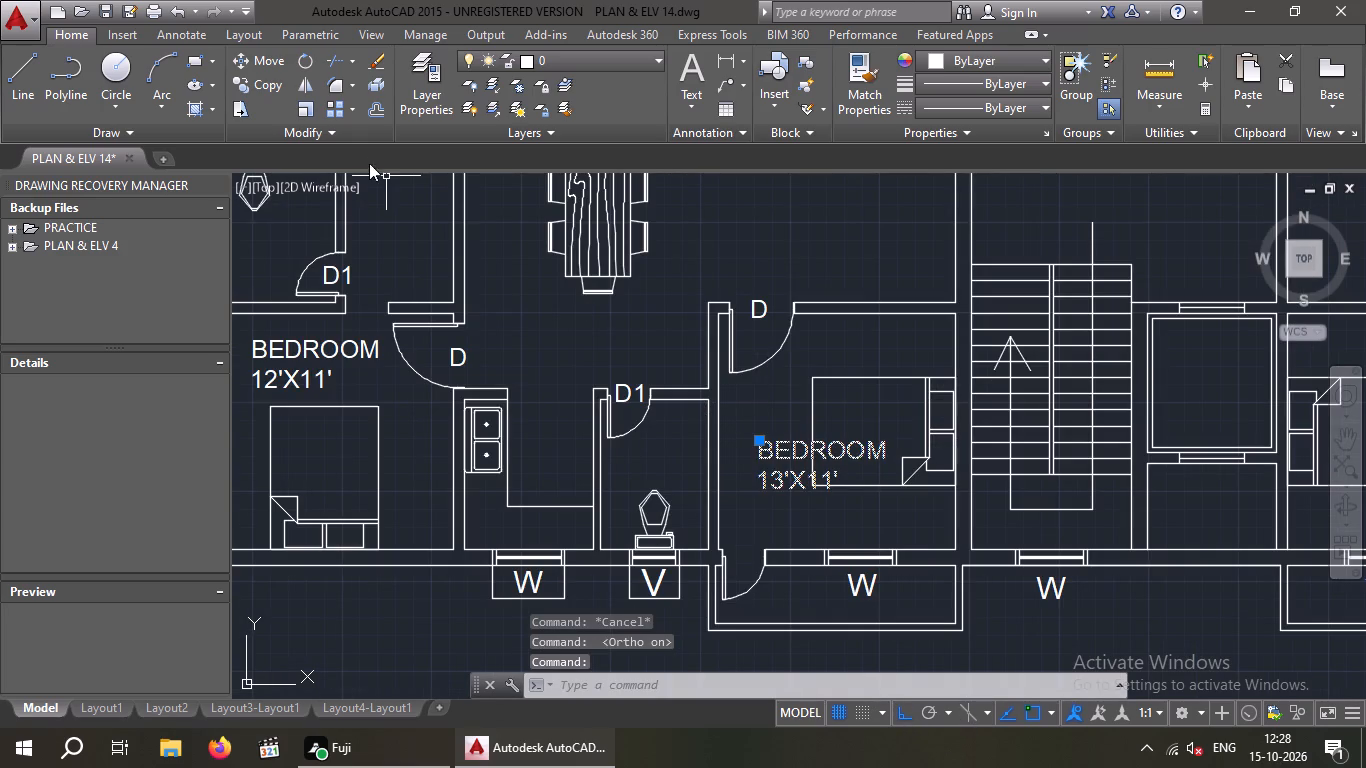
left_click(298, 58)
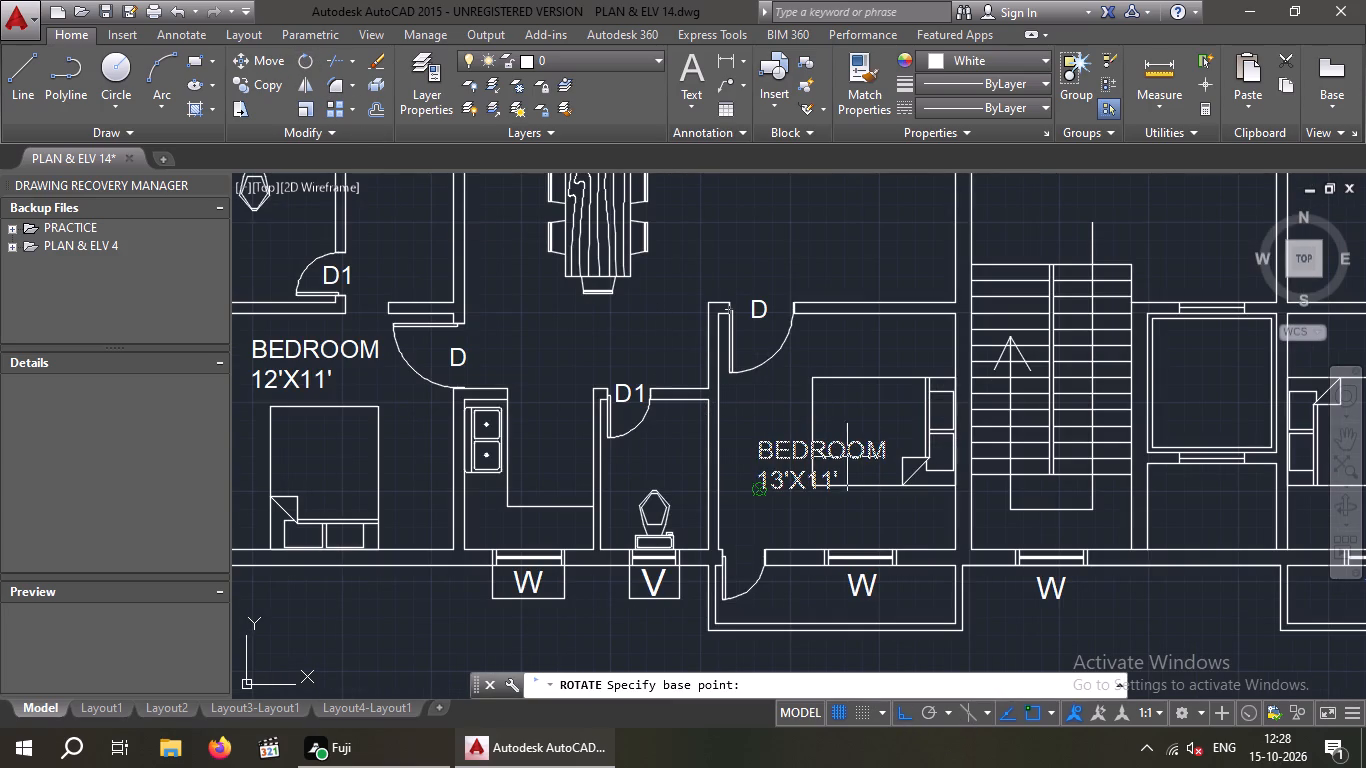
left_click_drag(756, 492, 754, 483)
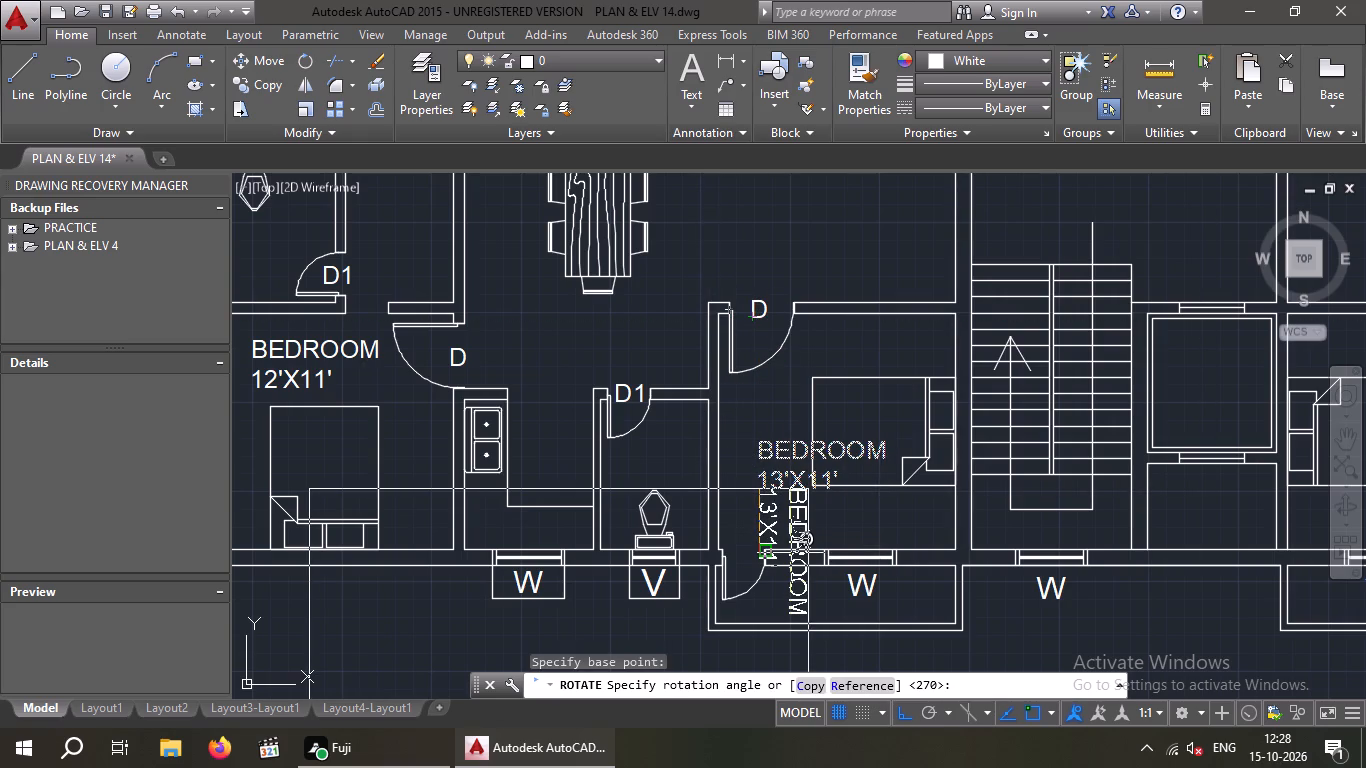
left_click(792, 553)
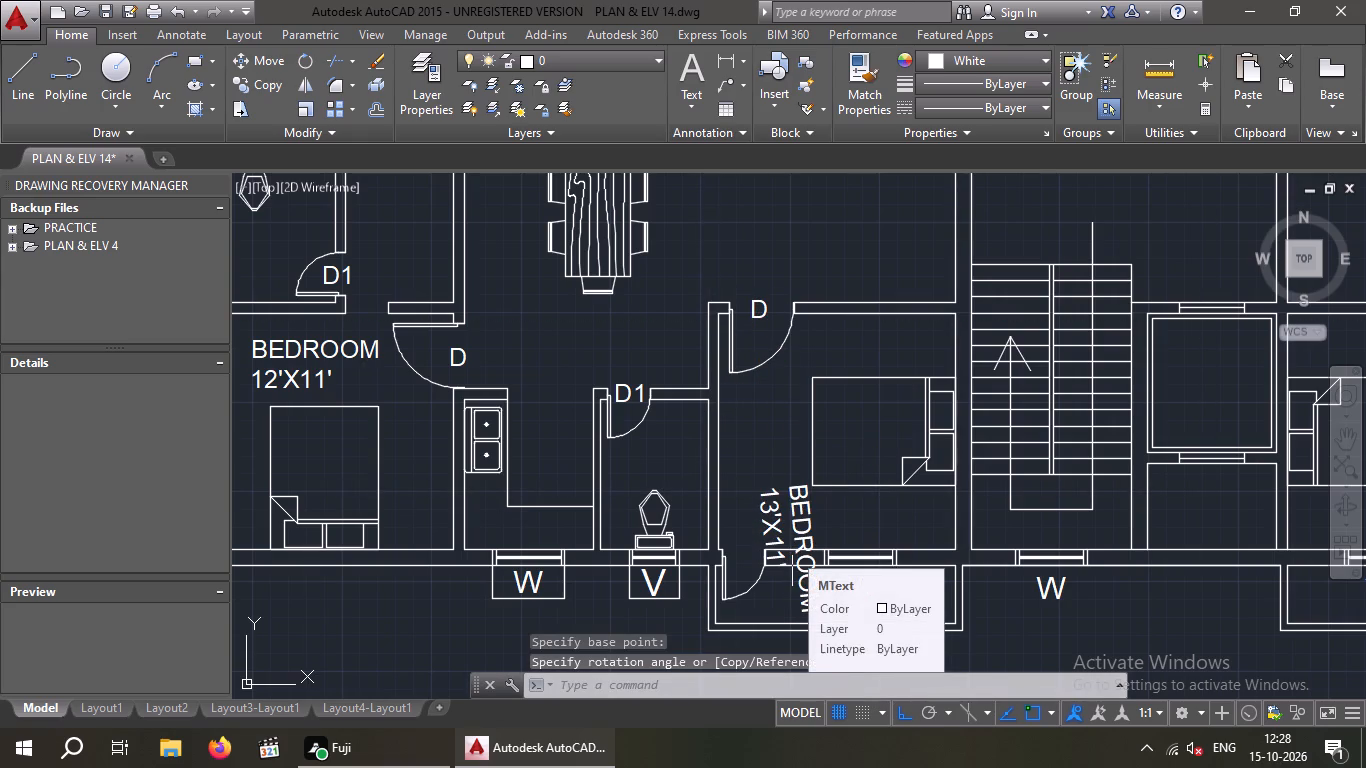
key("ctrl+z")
Rotate the BEDROOM 13'X11' label west of the staircase by 270° about a point near its east end.
left_click_drag(777, 421, 774, 494)
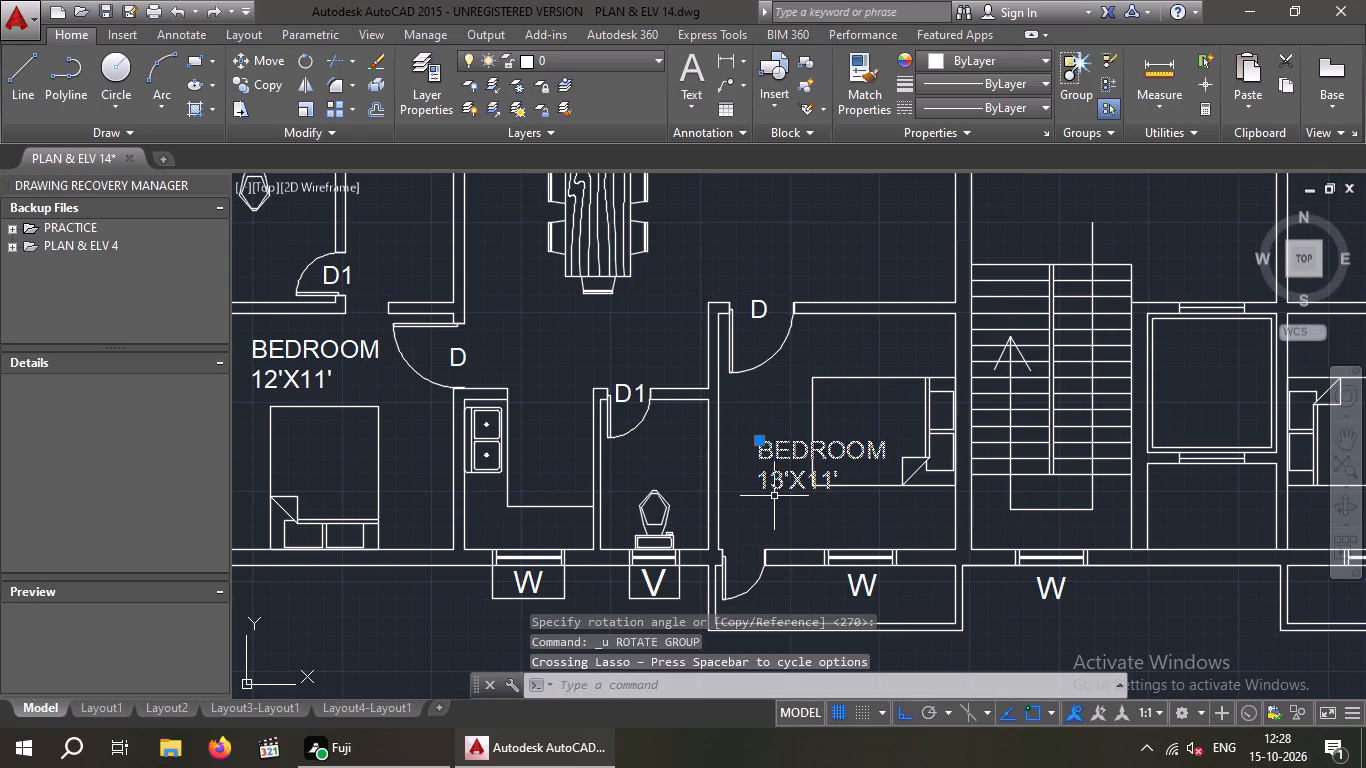
left_click(774, 497)
left_click(748, 444)
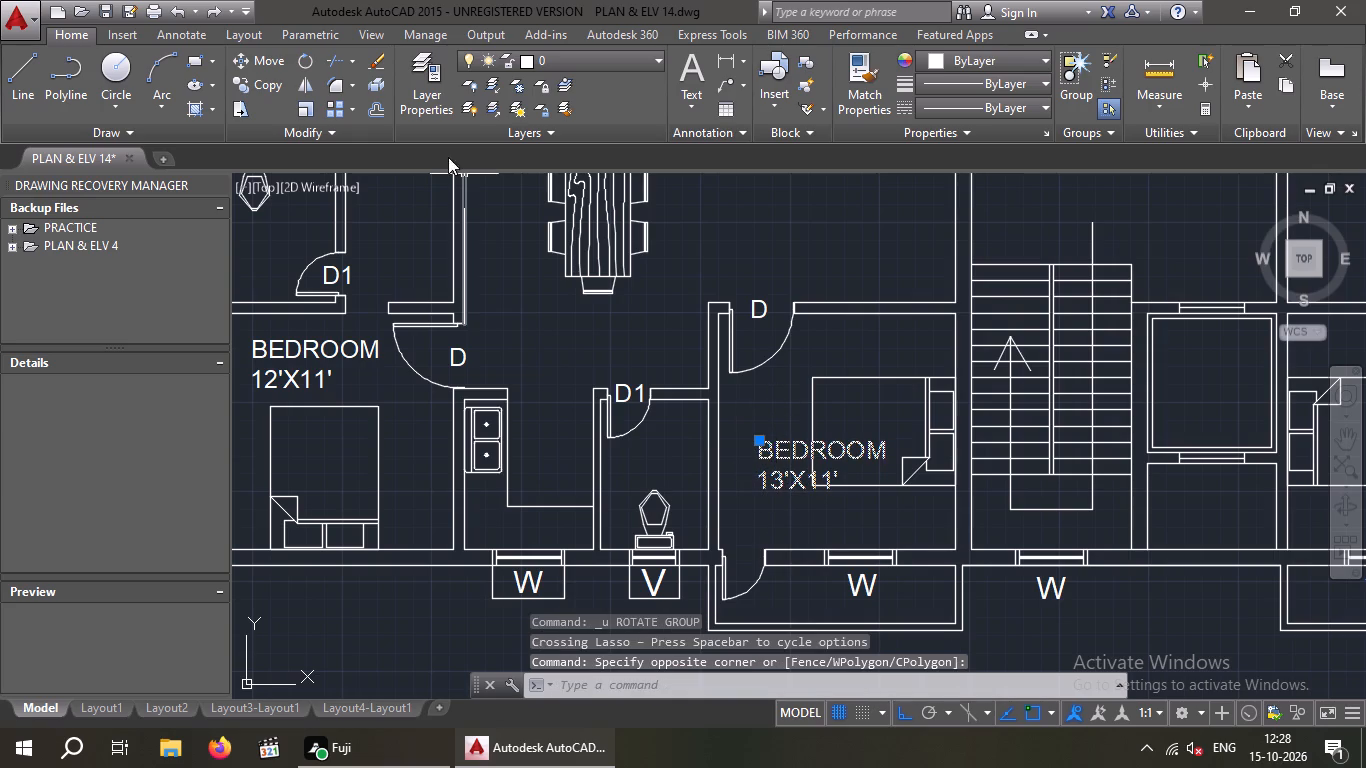
left_click(305, 53)
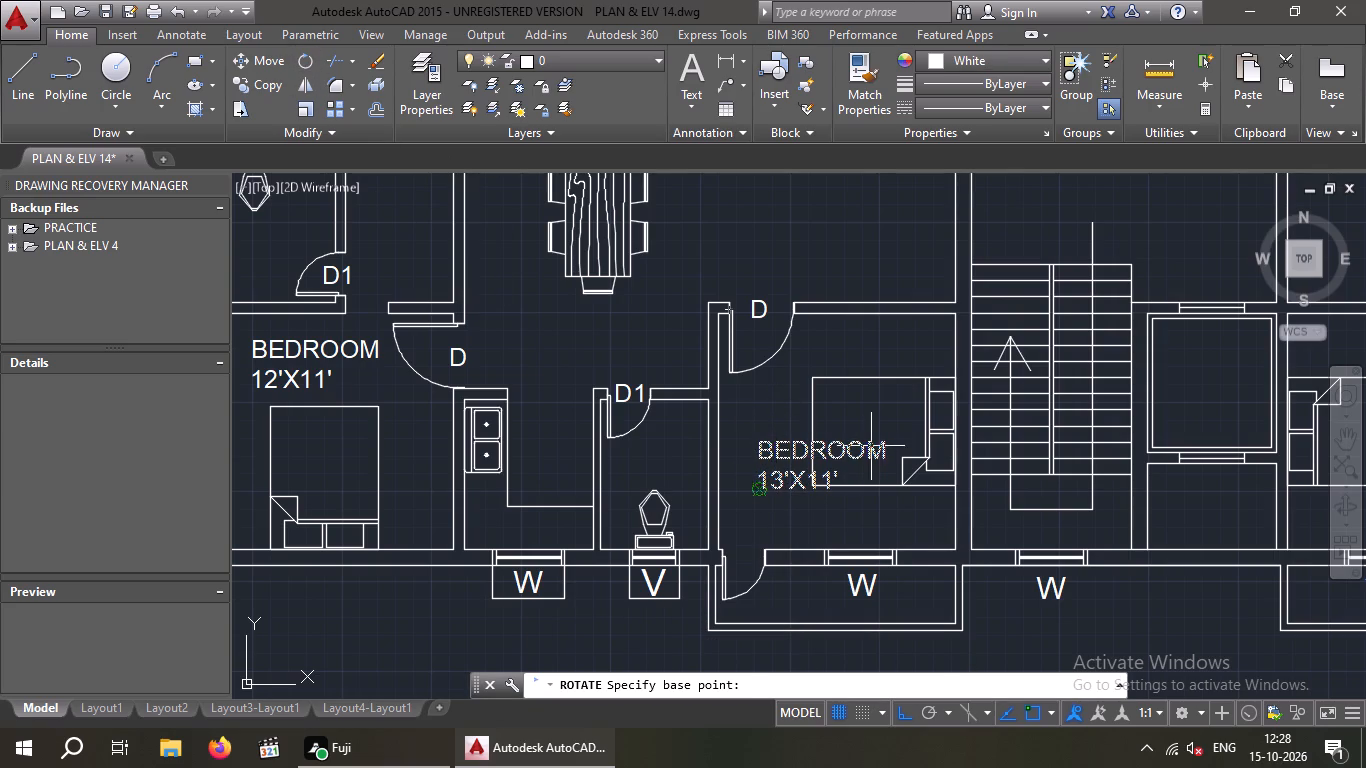
left_click(872, 448)
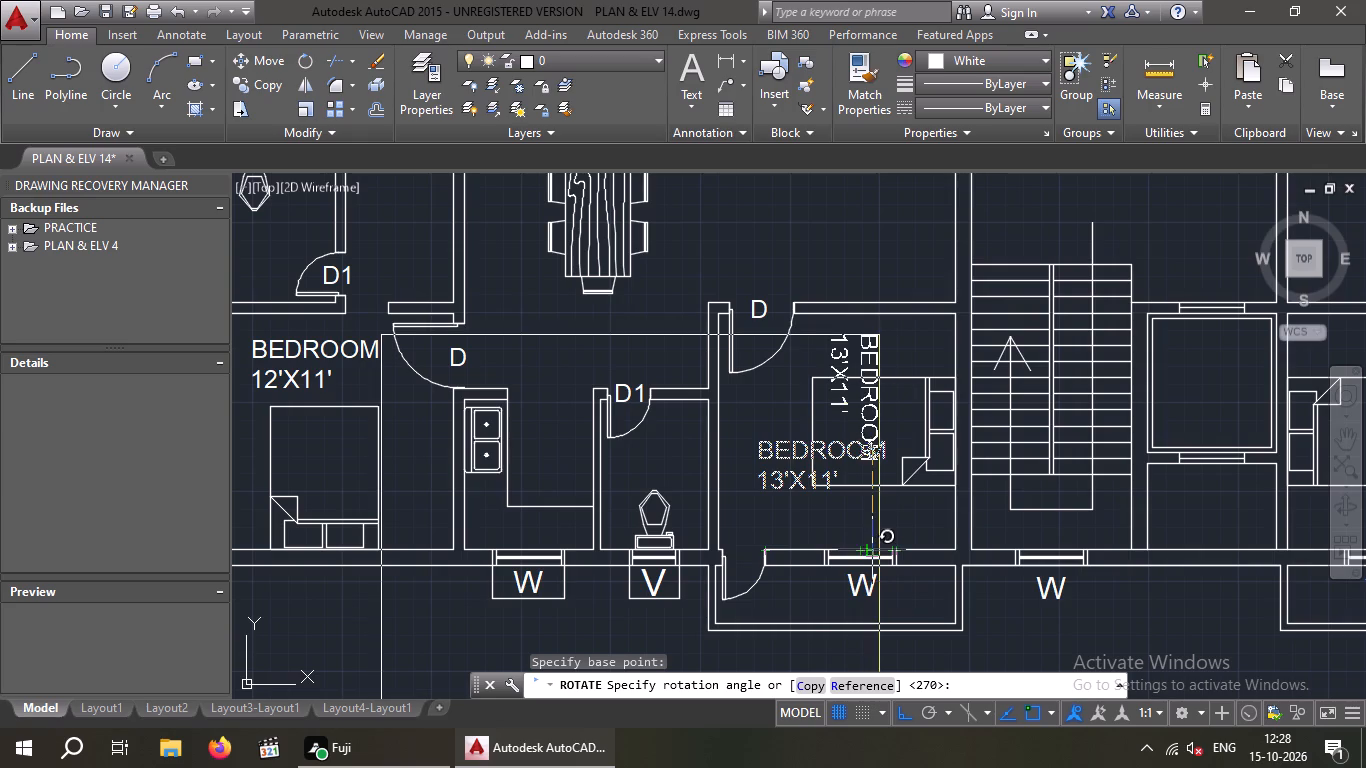
middle_click_drag(823, 589, 789, 350)
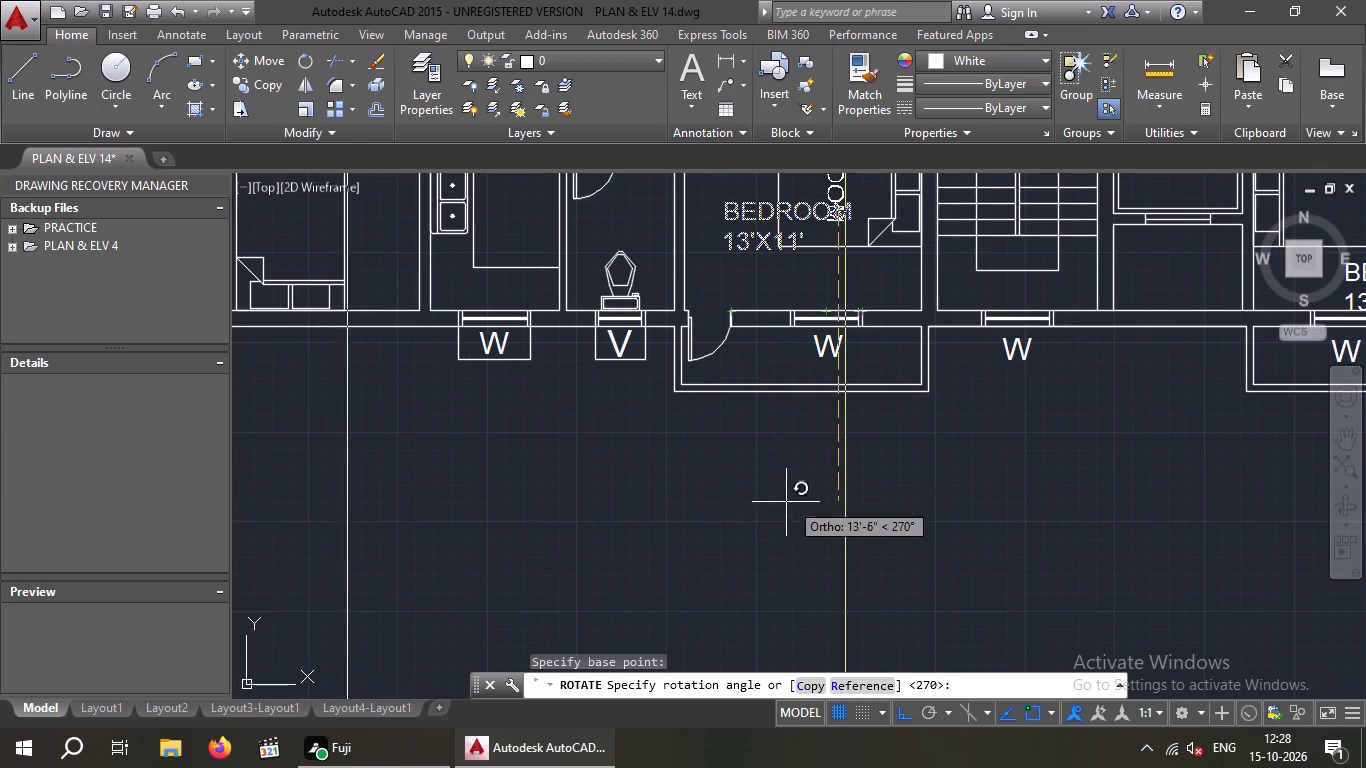
left_click(755, 514)
middle_click_drag(757, 518, 712, 747)
scroll(721, 708, "down", 1)
middle_click(712, 748)
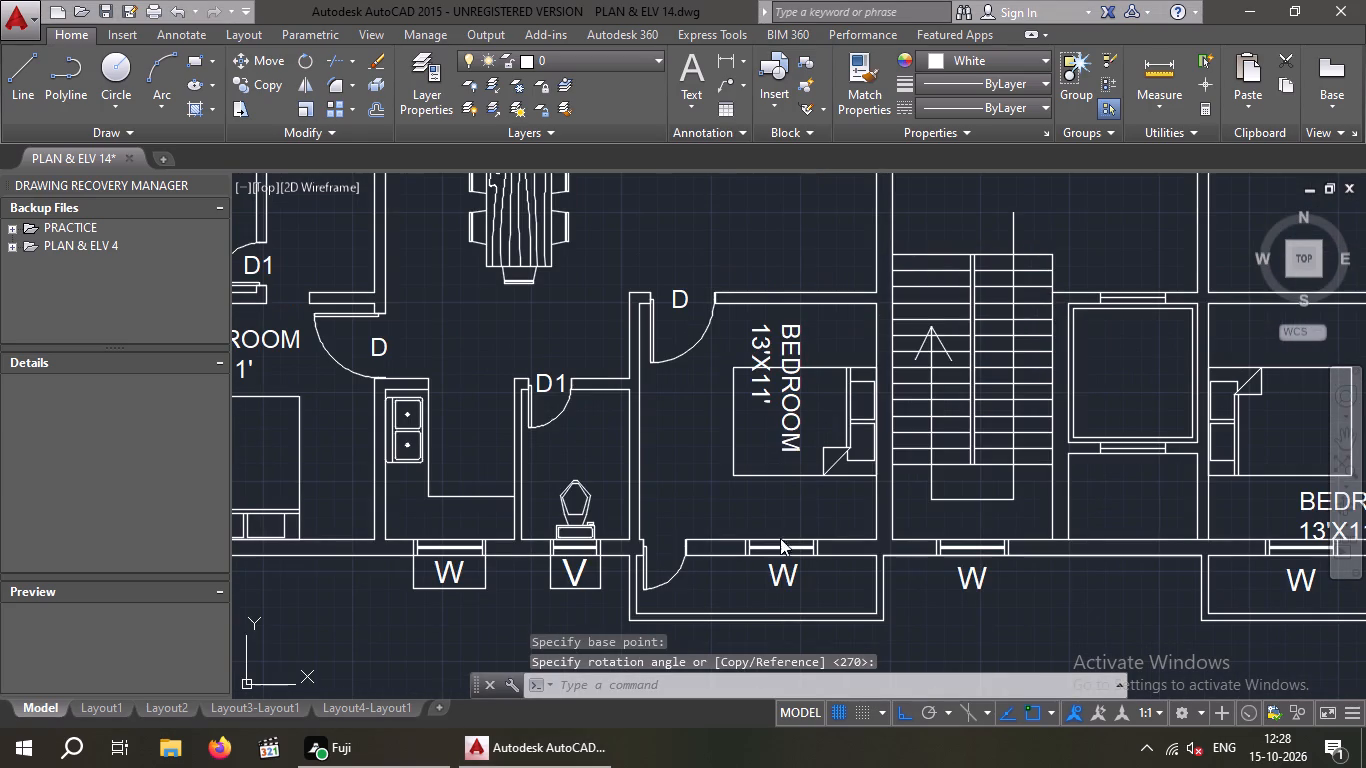
Move the vertical BEDROOM label west of the staircase, with Ortho off, into the clear space between the bed and the toilet wall.
left_click_drag(810, 398, 777, 426)
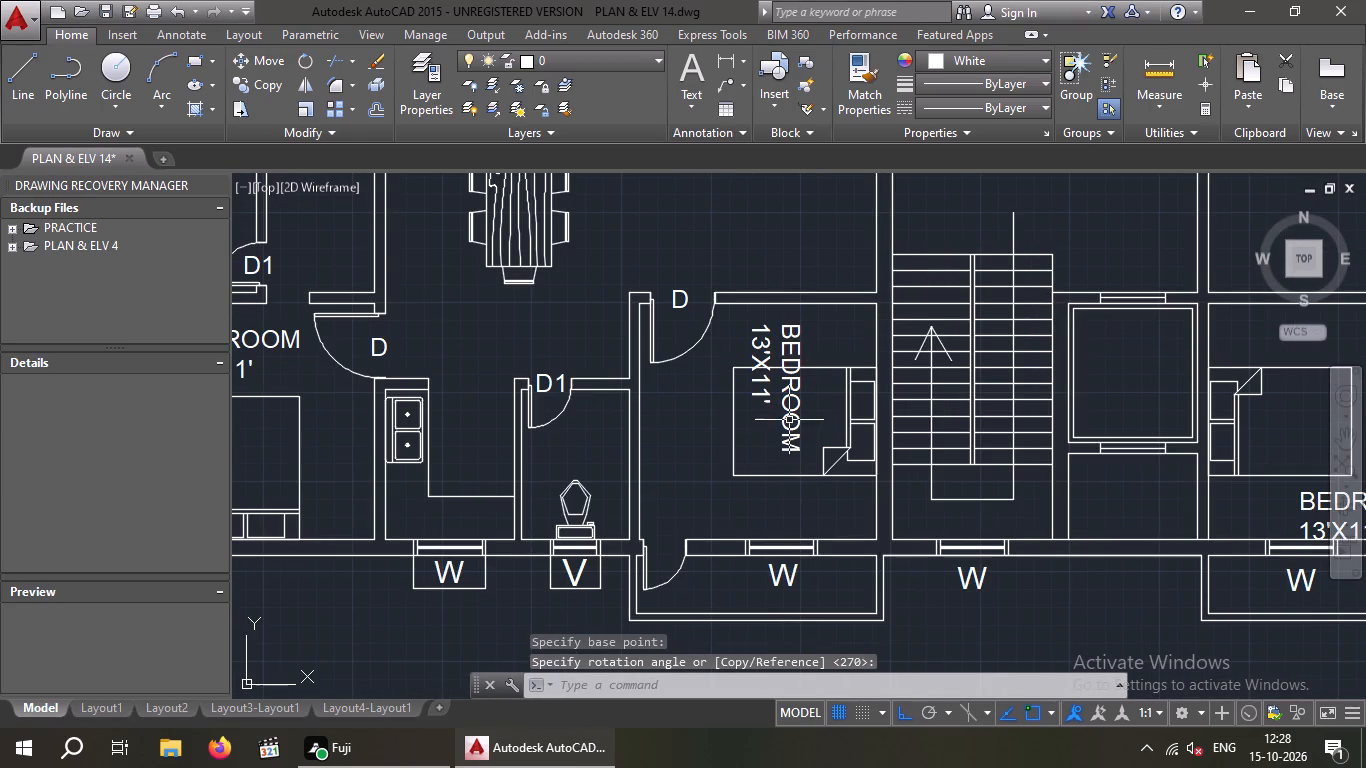
key("Escape")
left_click(793, 438)
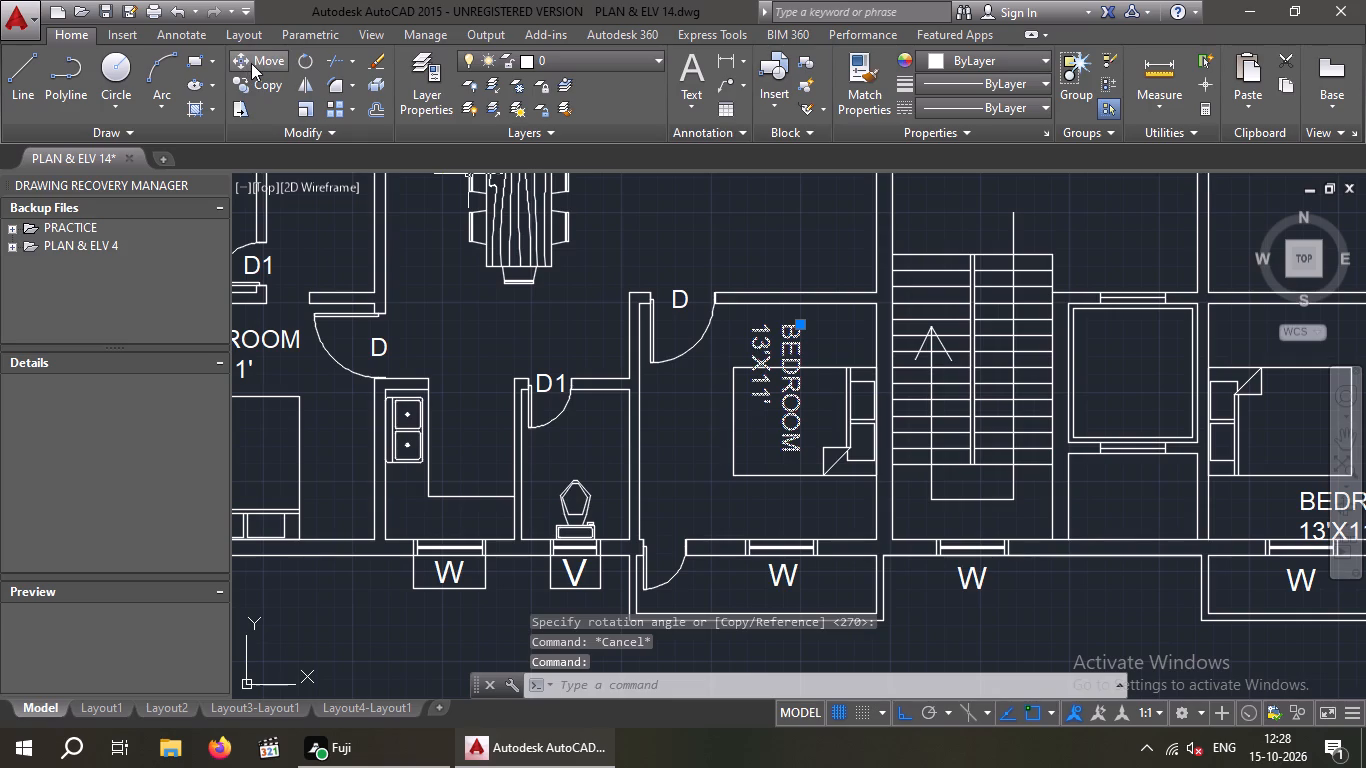
left_click(251, 63)
left_click_drag(769, 326, 761, 336)
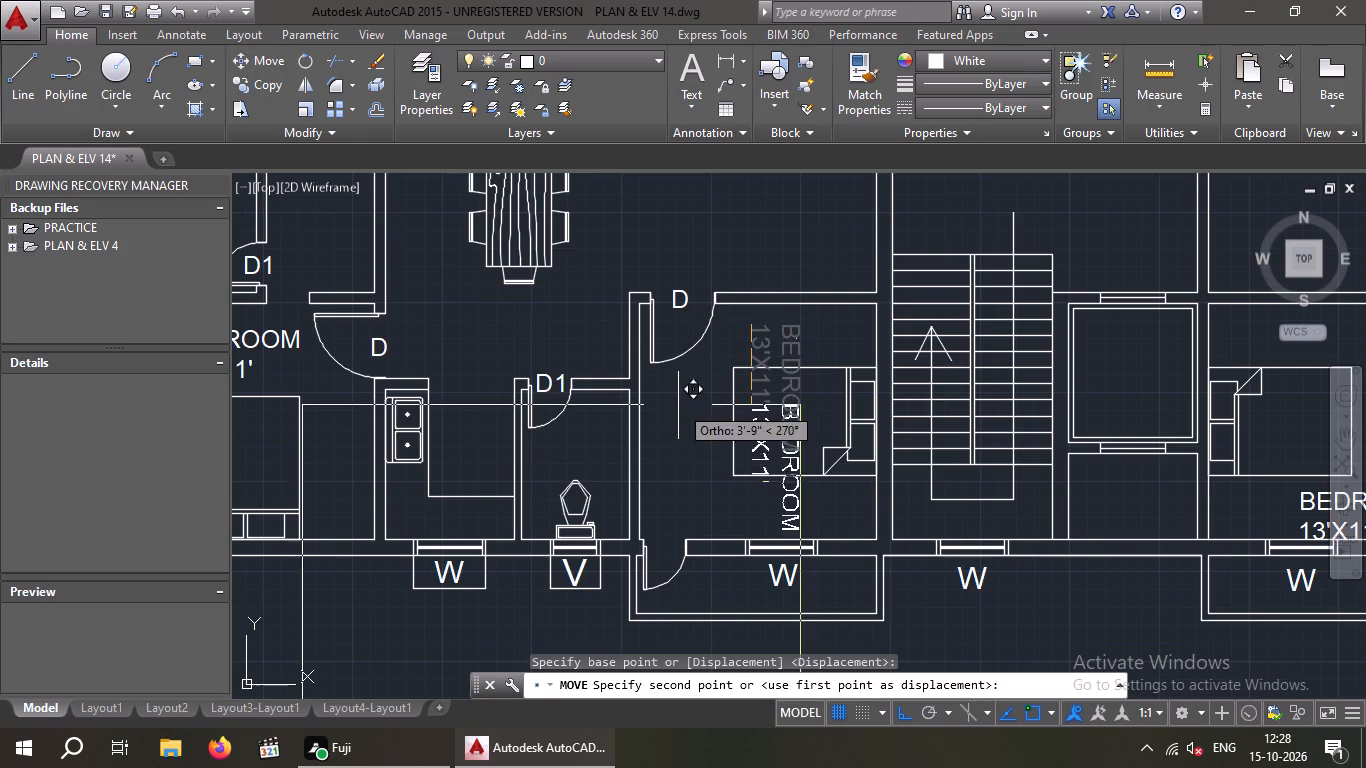
left_click_drag(904, 713, 894, 703)
scroll(668, 393, "up", 2)
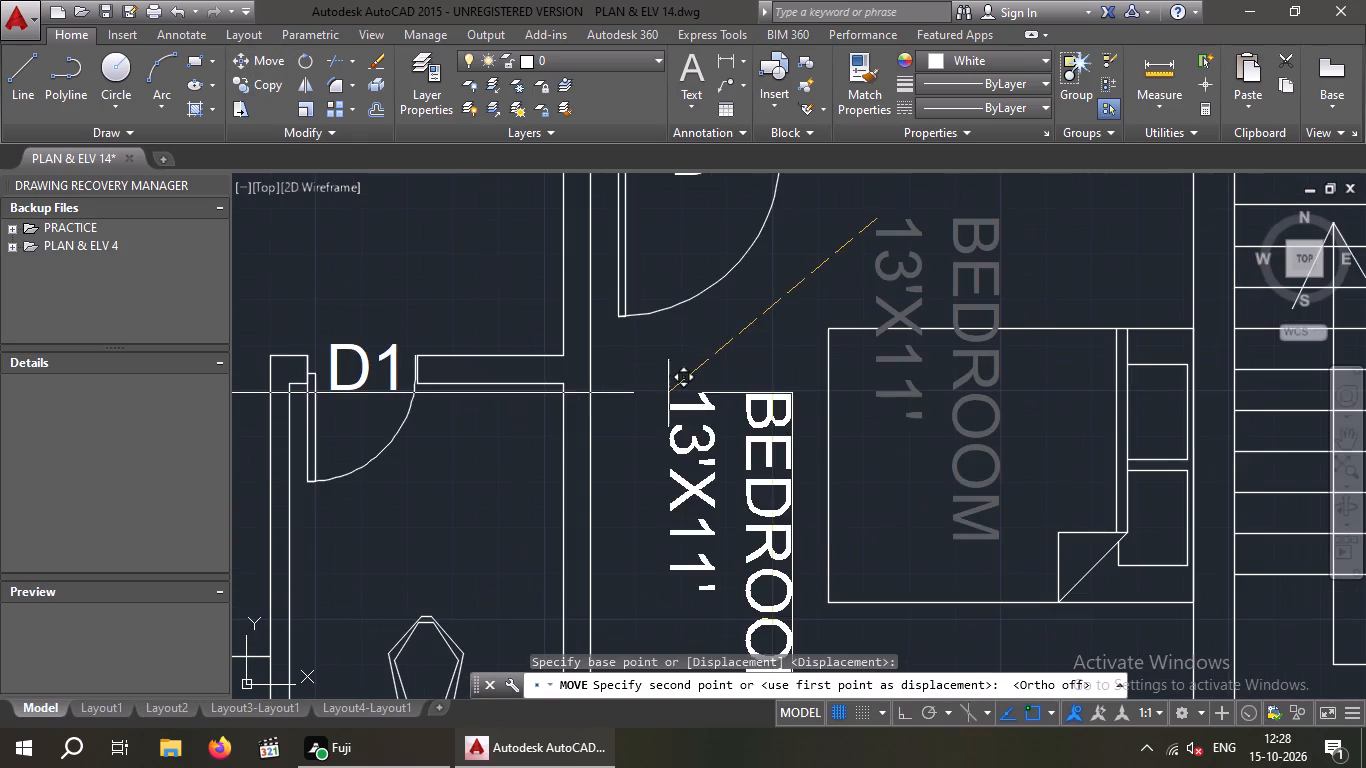
left_click(661, 344)
key("Escape")
scroll(689, 339, "down", 3)
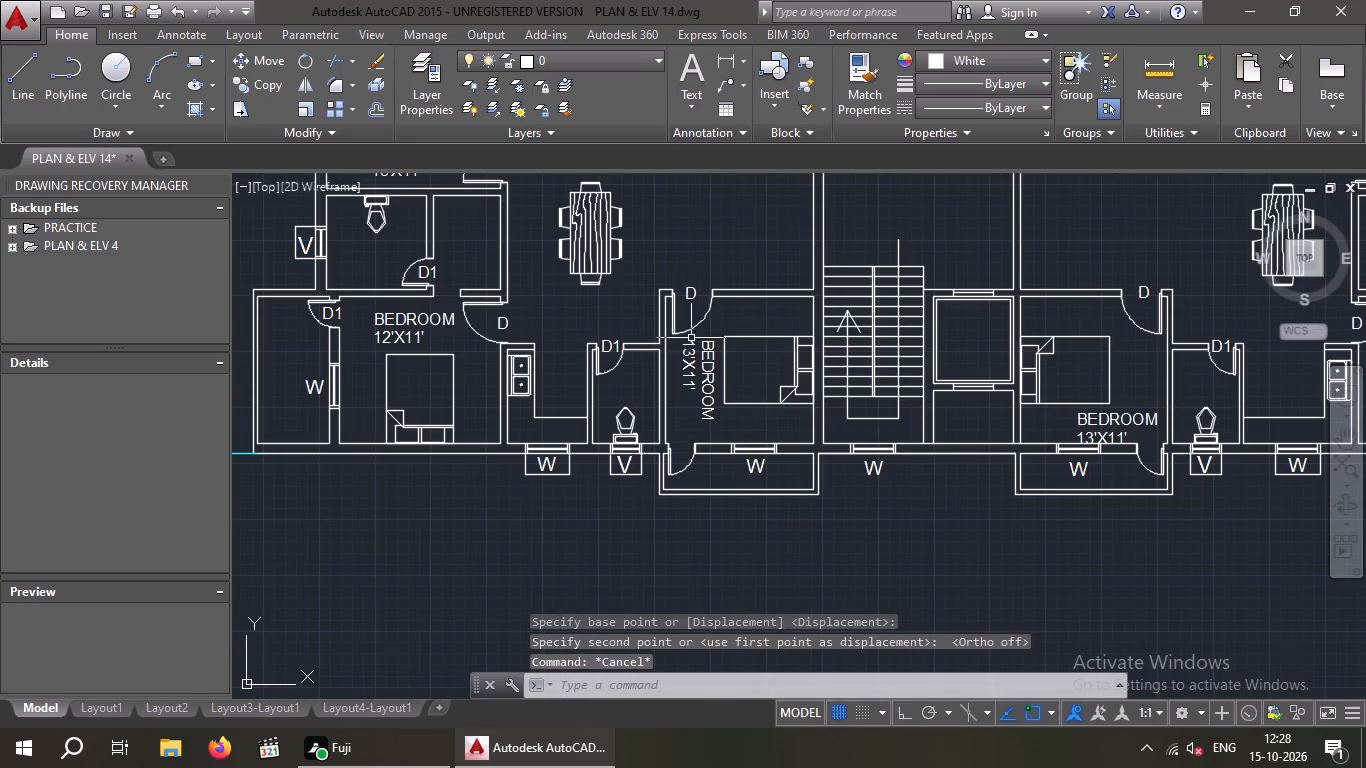
Rotate the BEDROOM 13'X11' label in the south bedroom east of the lift by 90° with Ortho on.
middle_click_drag(784, 415, 505, 418)
scroll(811, 432, "up", 1)
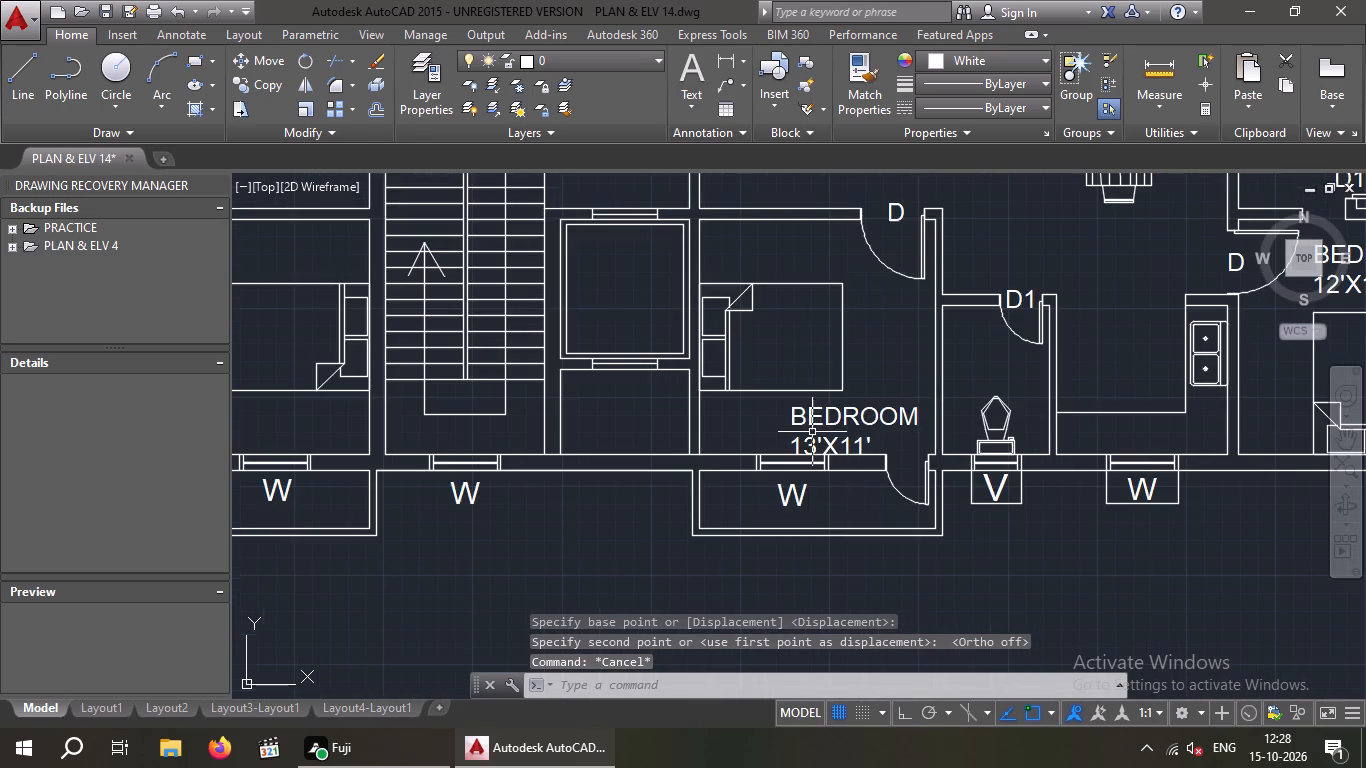
left_click_drag(922, 391, 894, 442)
left_click(846, 448)
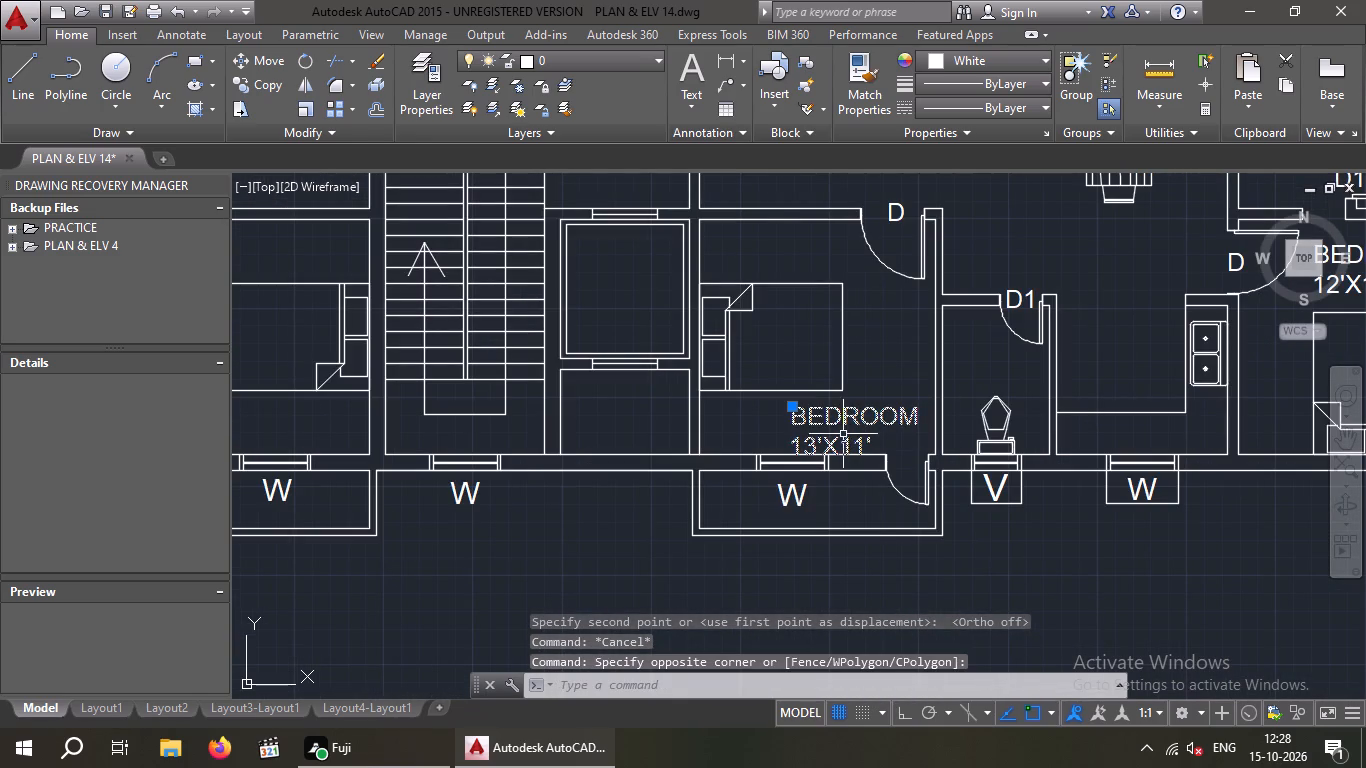
left_click(905, 716)
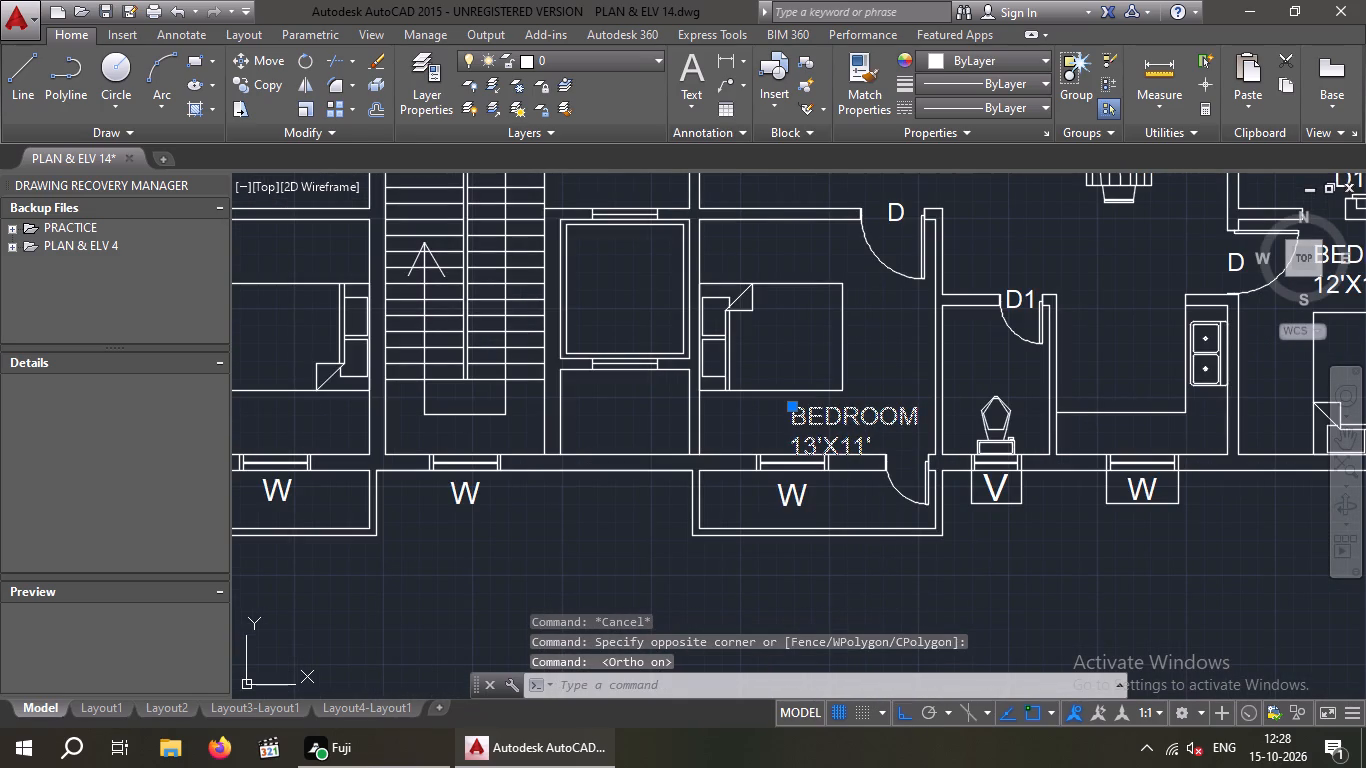
left_click(303, 63)
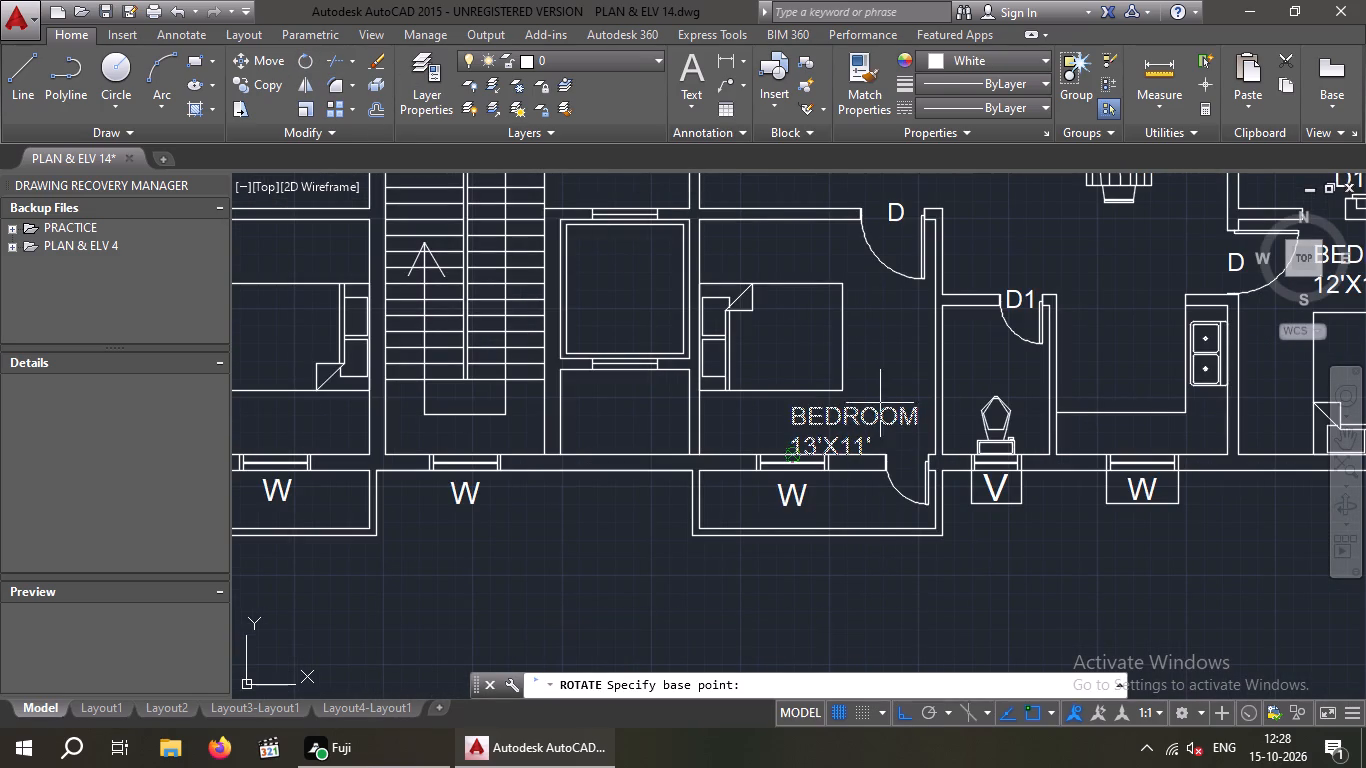
left_click(895, 405)
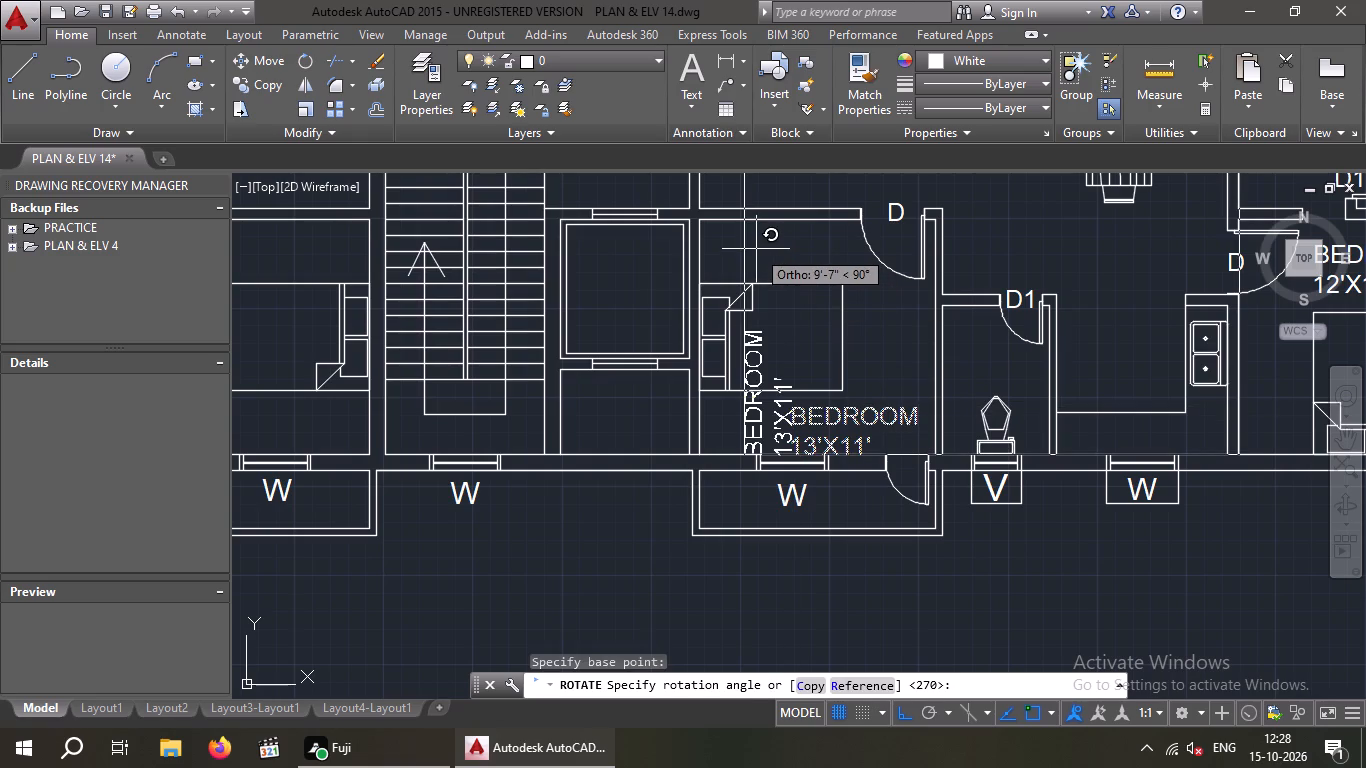
left_click(756, 249)
Move the vertical BEDROOM 13'X11' label east of the lift, with Ortho off, into the clear space between the bed and the toilet wall.
left_click_drag(853, 415, 738, 413)
left_click(715, 420)
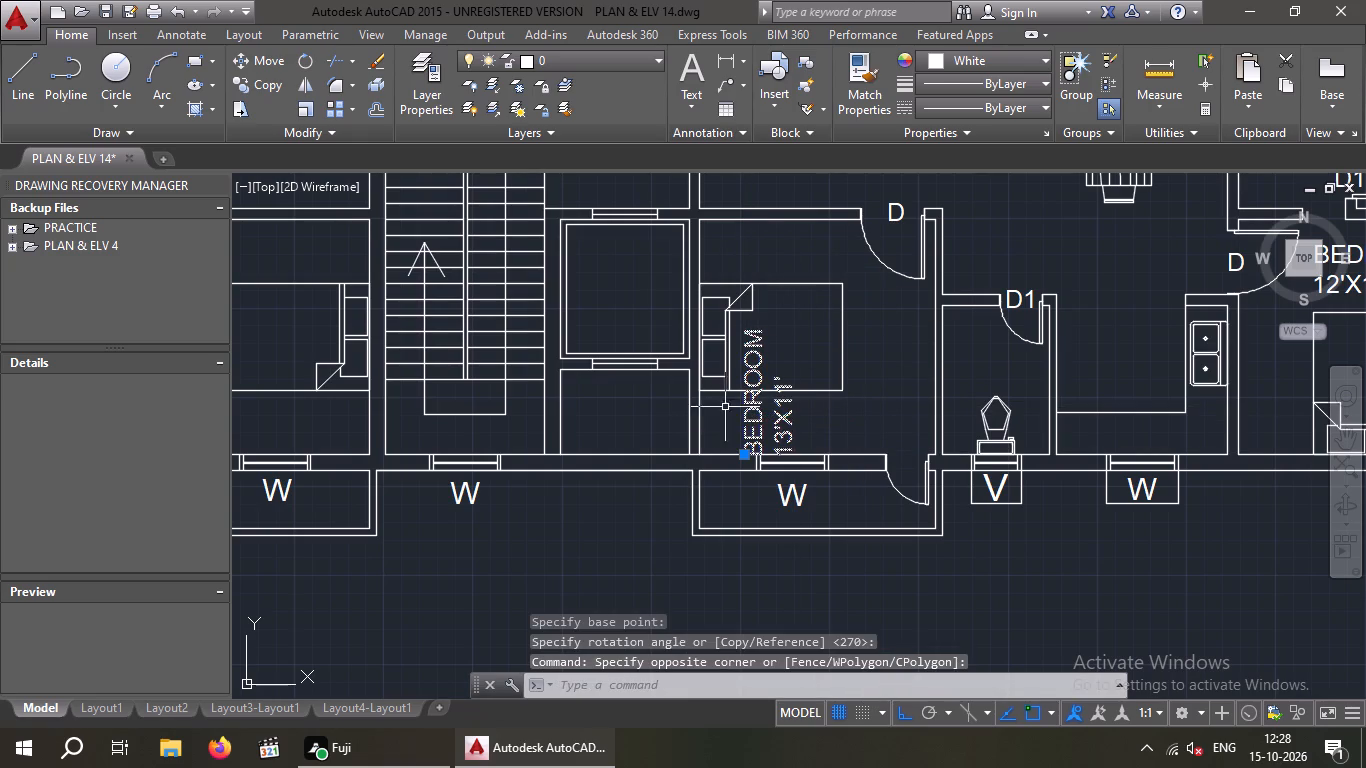
left_click(258, 59)
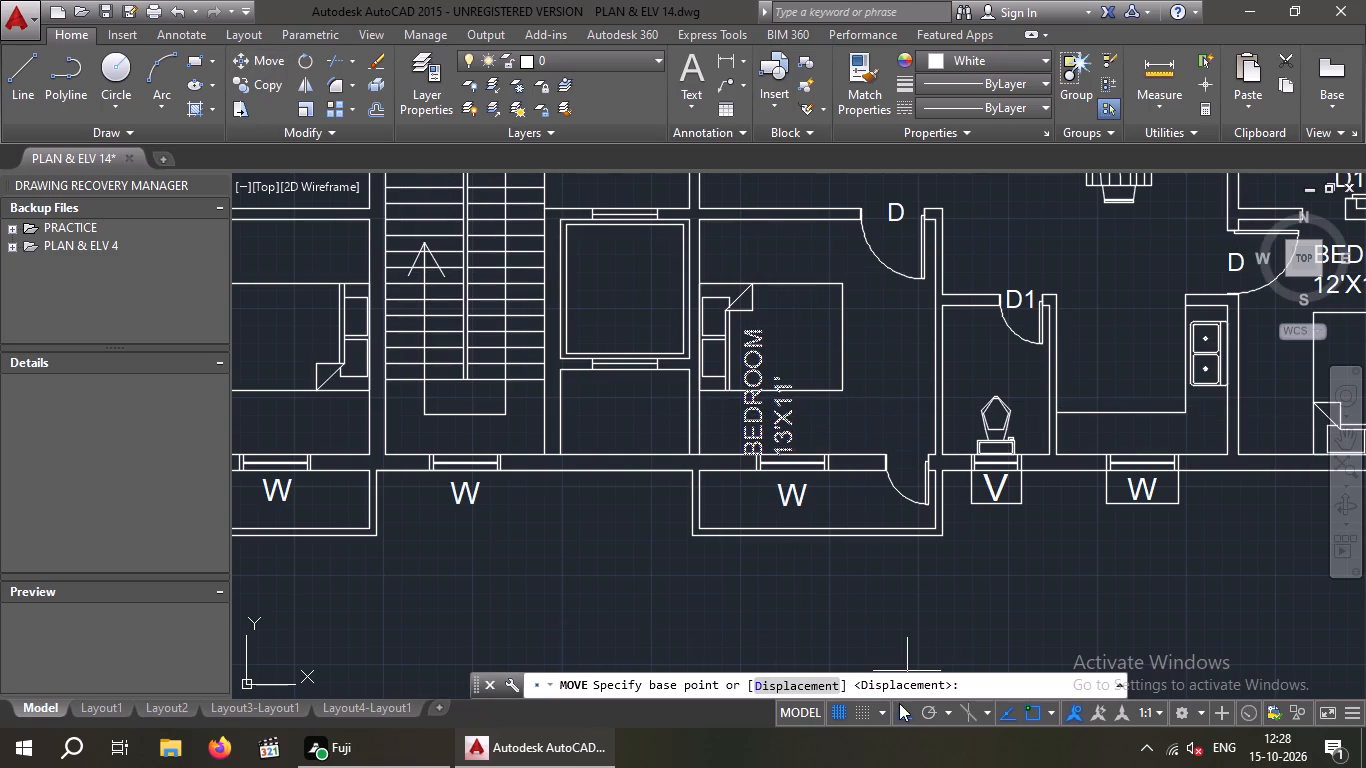
left_click(903, 709)
left_click_drag(797, 437, 809, 431)
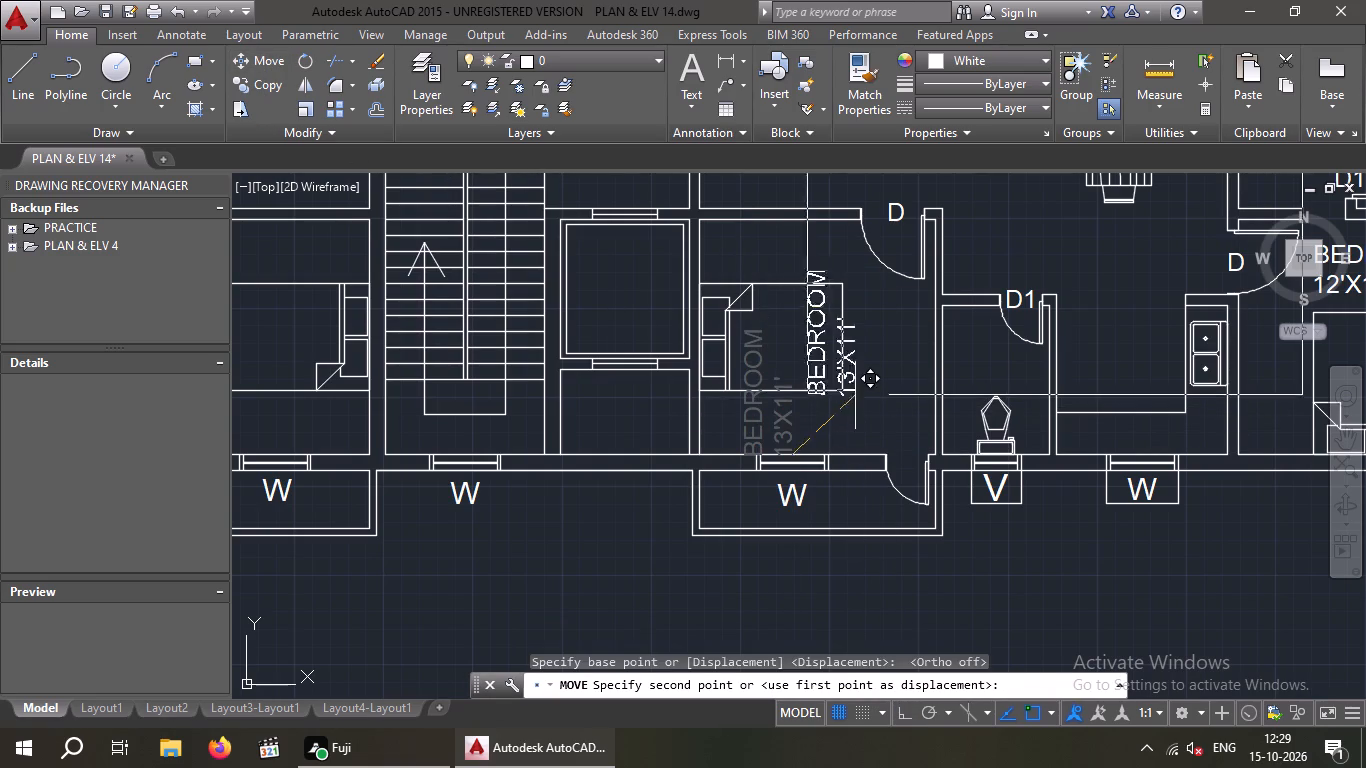
scroll(912, 411, "up", 2)
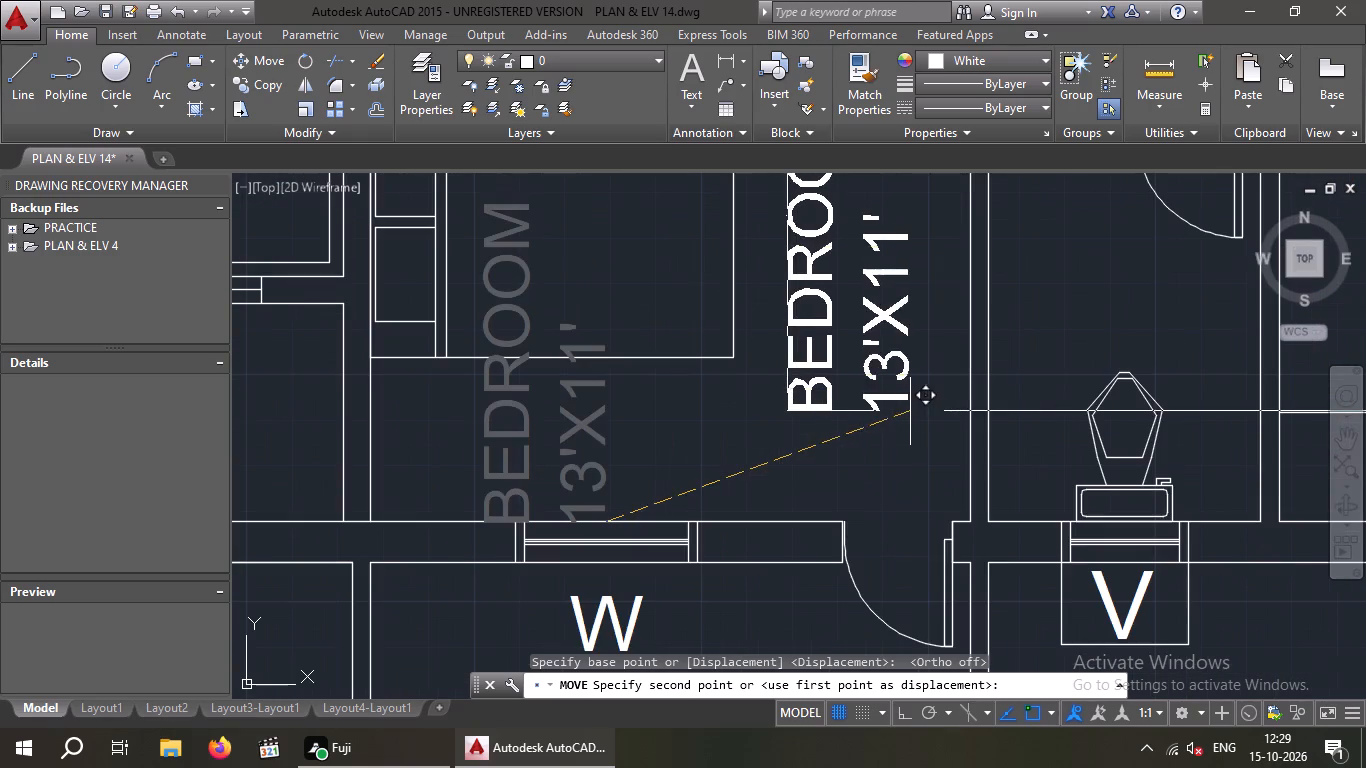
left_click(919, 440)
key("Escape")
Rotate the BEDROOM 13'X11' label in the north bedroom east of the central party wall by 90° with Ortho on.
scroll(916, 434, "down", 1)
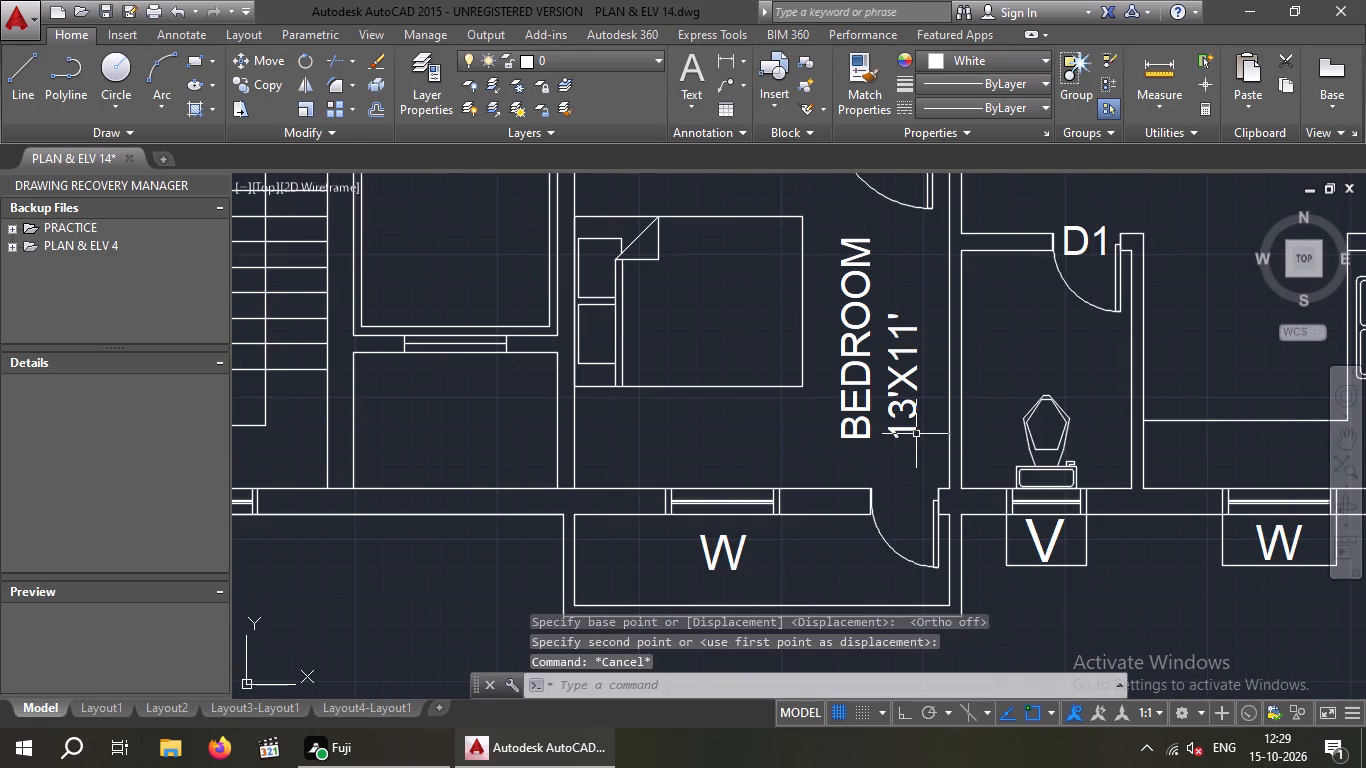
middle_click_drag(898, 437, 896, 437)
middle_click_drag(896, 437, 765, 415)
scroll(783, 420, "down", 2)
middle_click_drag(849, 407, 815, 465)
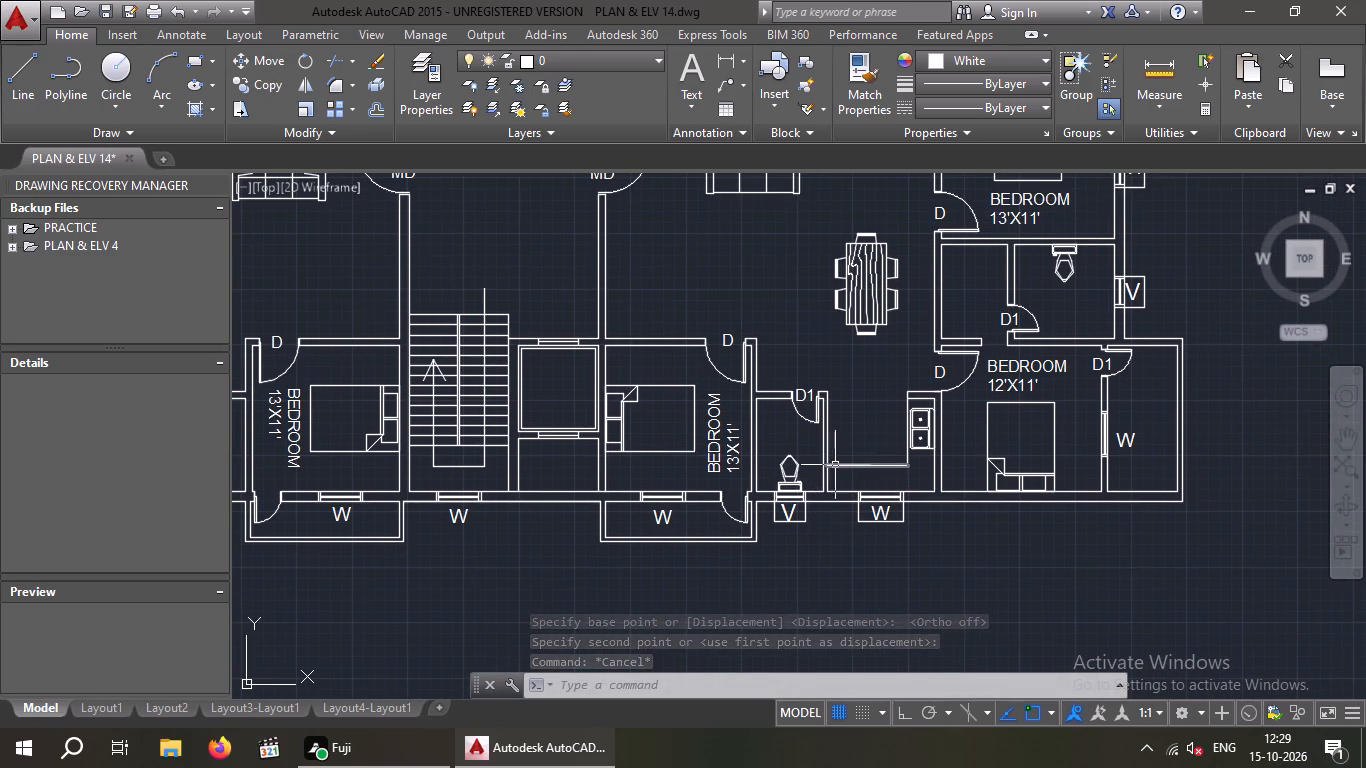
middle_click_drag(850, 460, 850, 588)
scroll(807, 420, "down", 2)
middle_click_drag(811, 451, 826, 563)
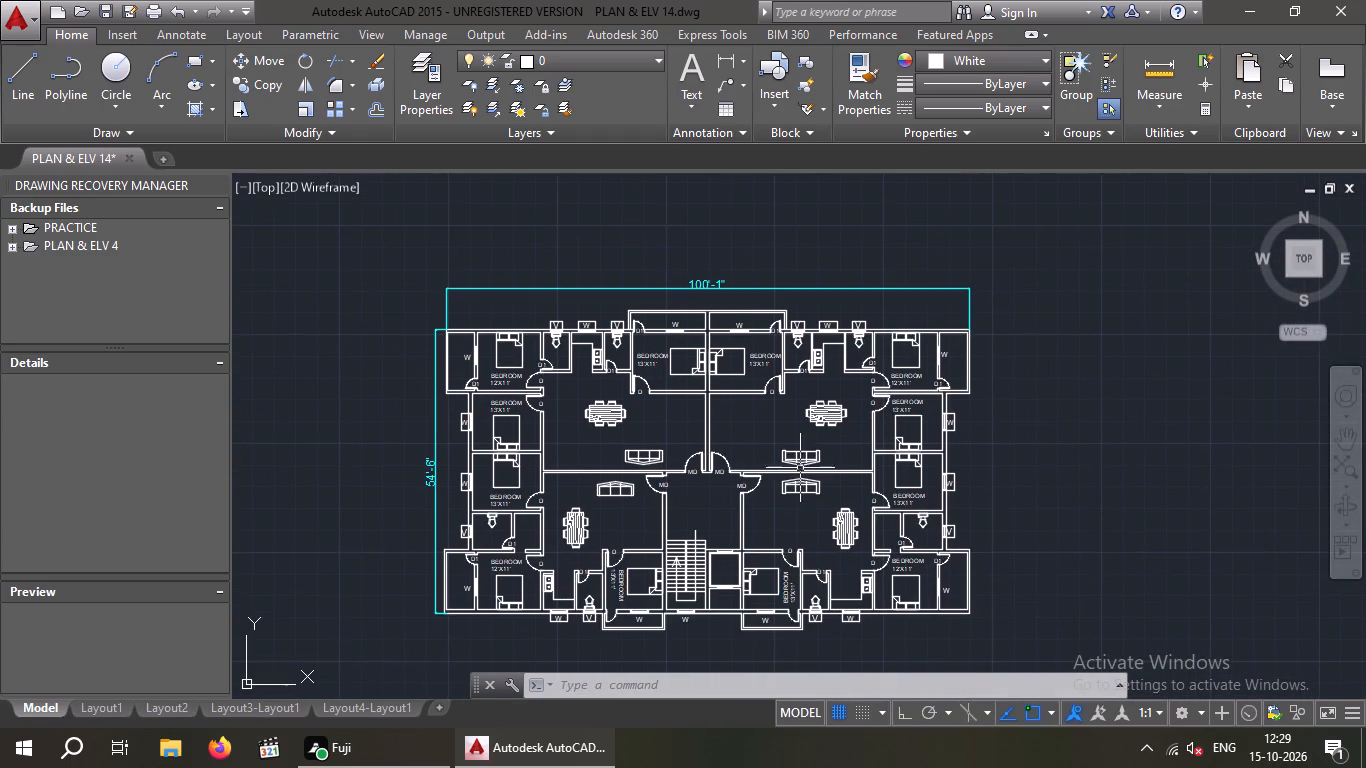
middle_click_drag(764, 400, 784, 465)
scroll(778, 438, "up", 3)
middle_click_drag(780, 433, 705, 497)
middle_click_drag(709, 486, 711, 459)
left_click_drag(752, 468, 729, 471)
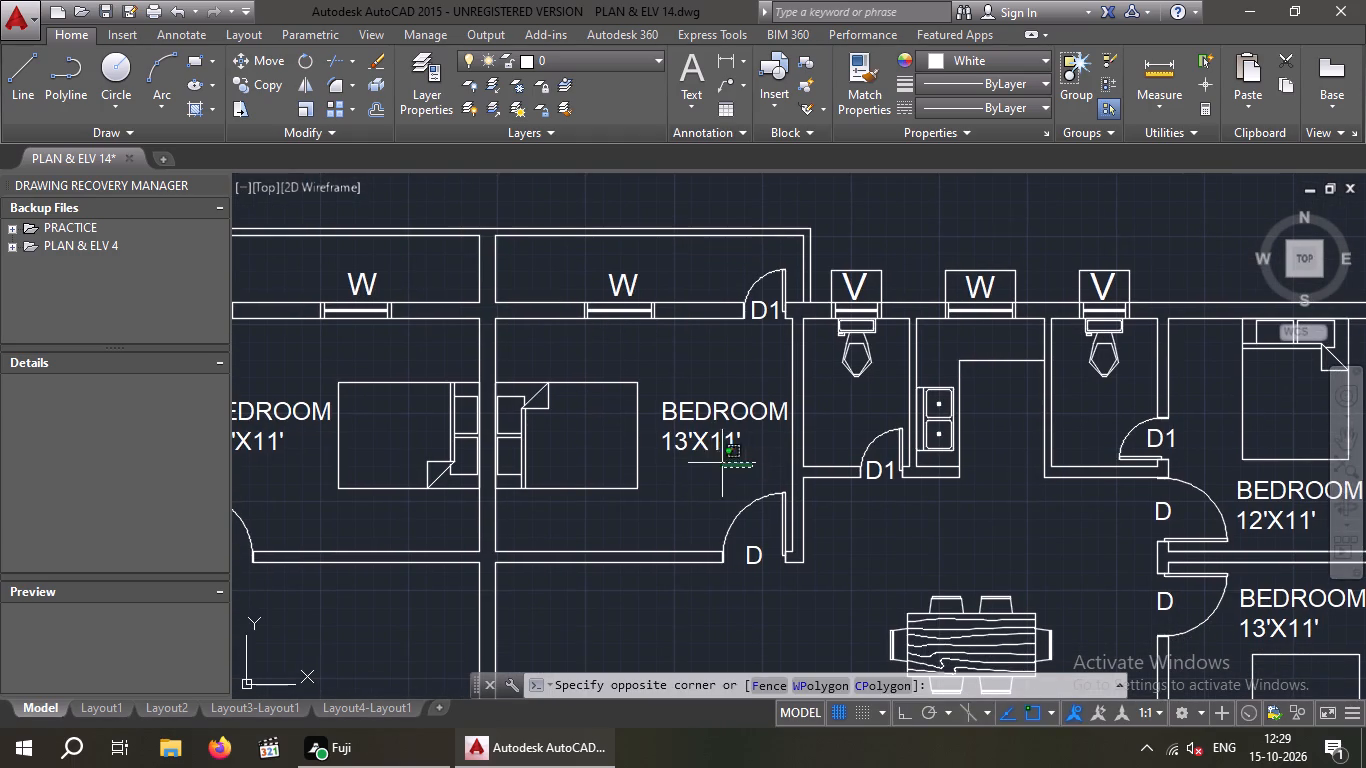
left_click(690, 398)
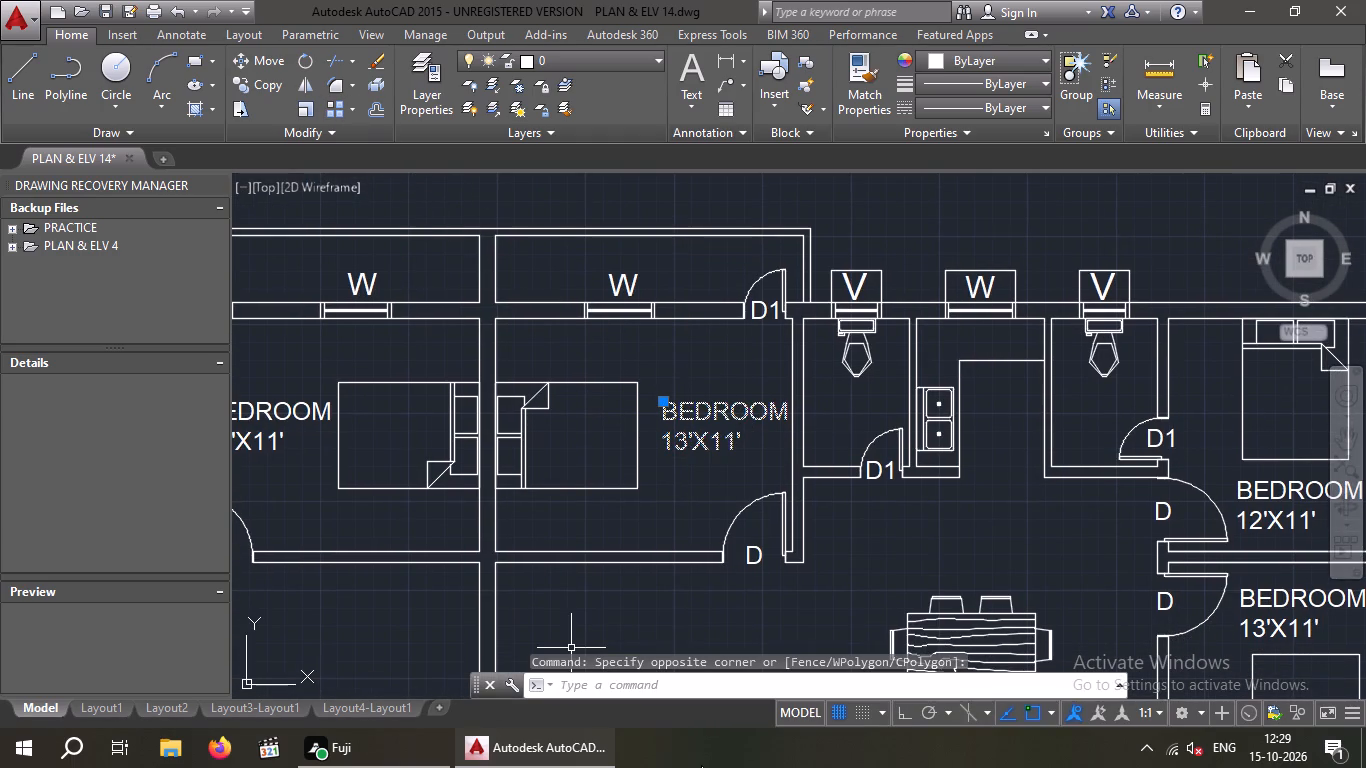
left_click(898, 718)
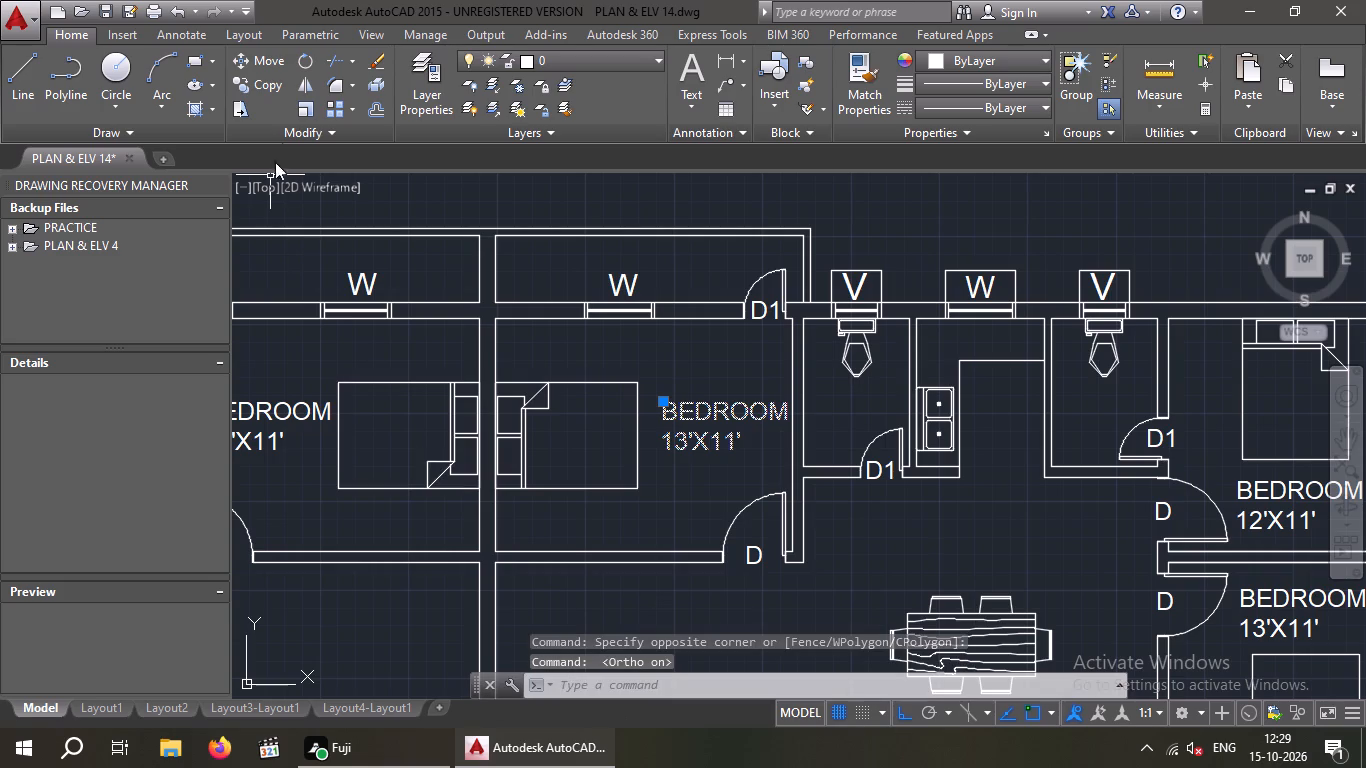
left_click(295, 56)
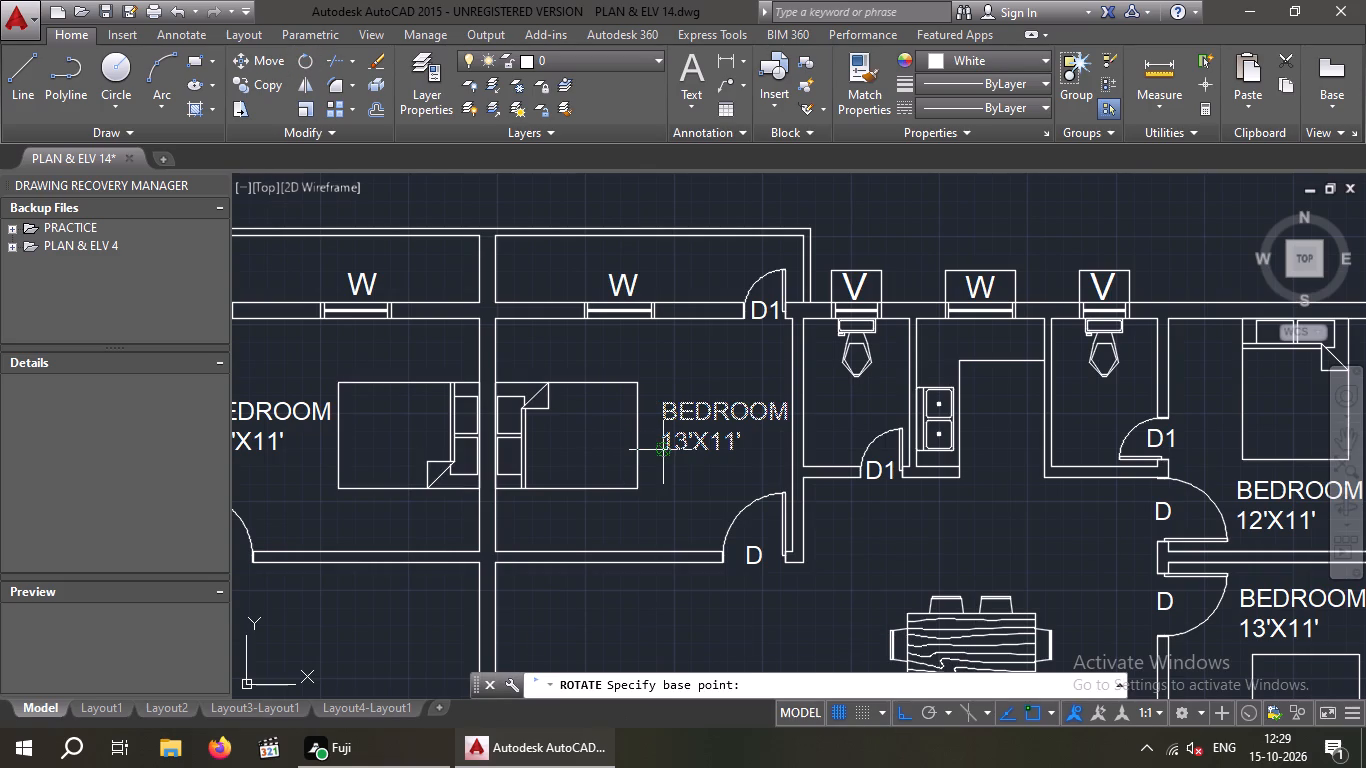
left_click_drag(663, 451, 672, 511)
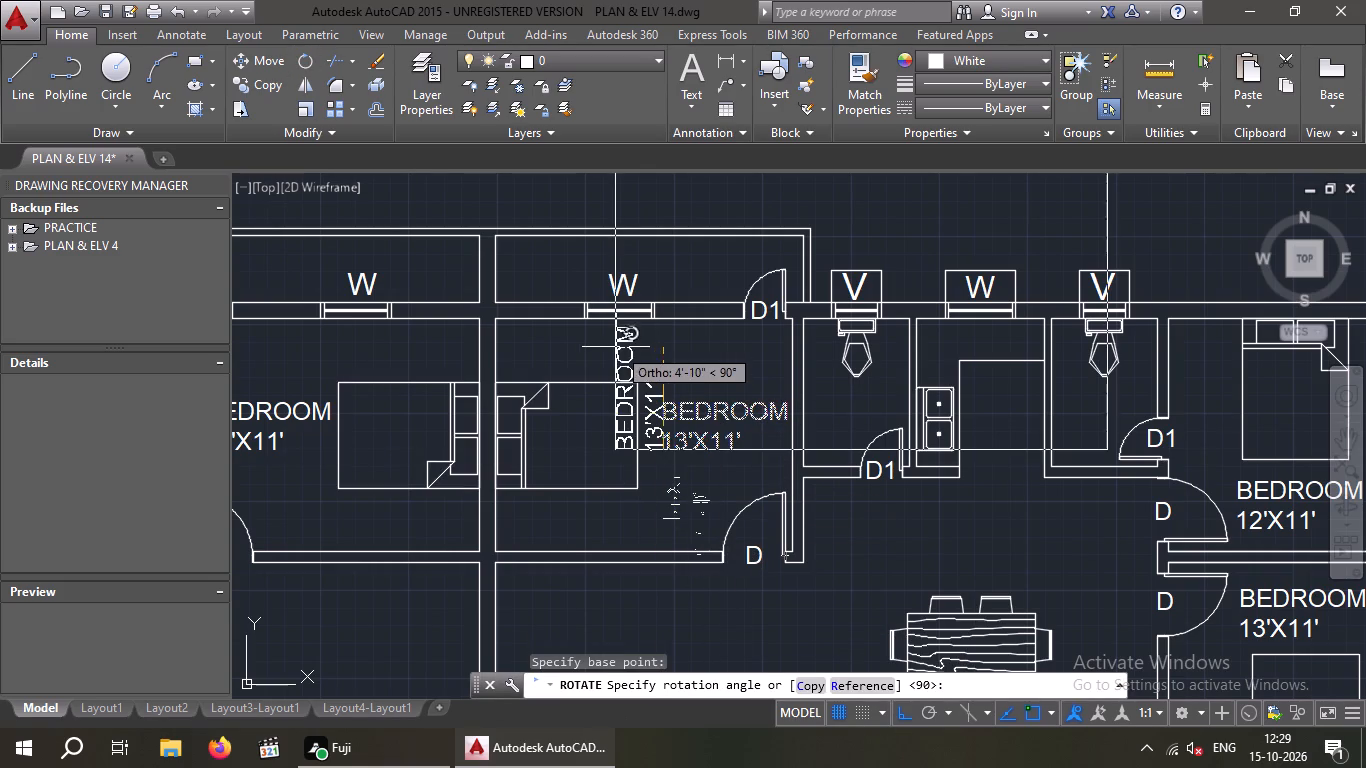
left_click(586, 203)
Move that vertical north bedroom label, with Ortho off, off the bed into the clear space beside the toilet wall.
left_click_drag(715, 384, 692, 397)
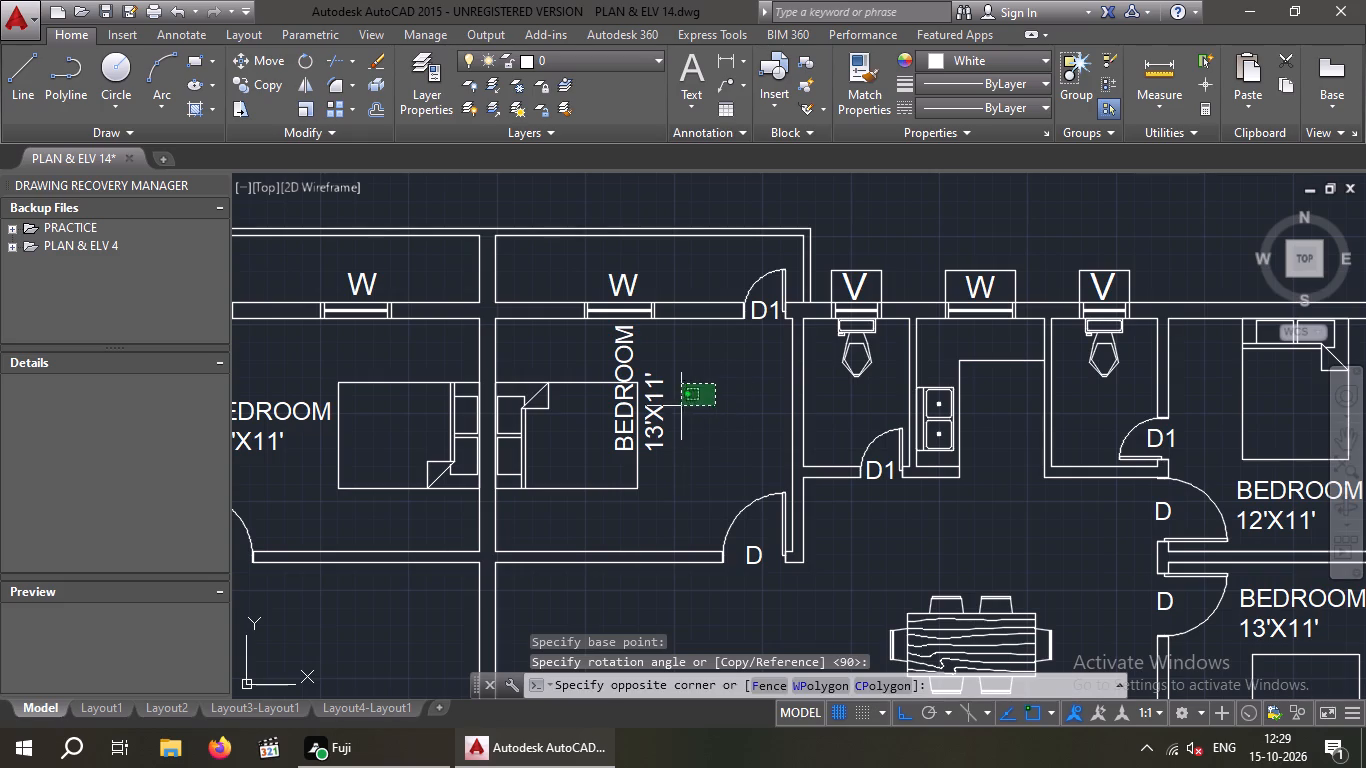
left_click(652, 430)
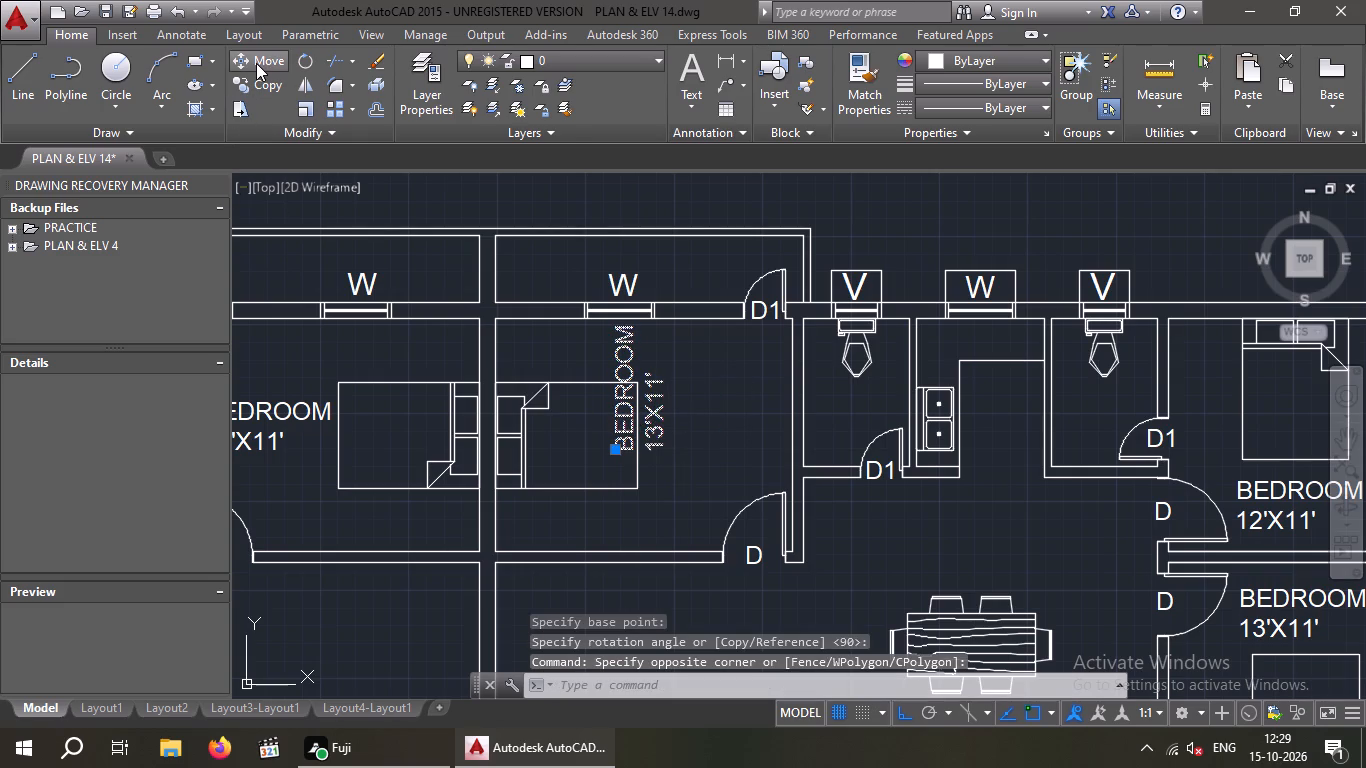
left_click(256, 63)
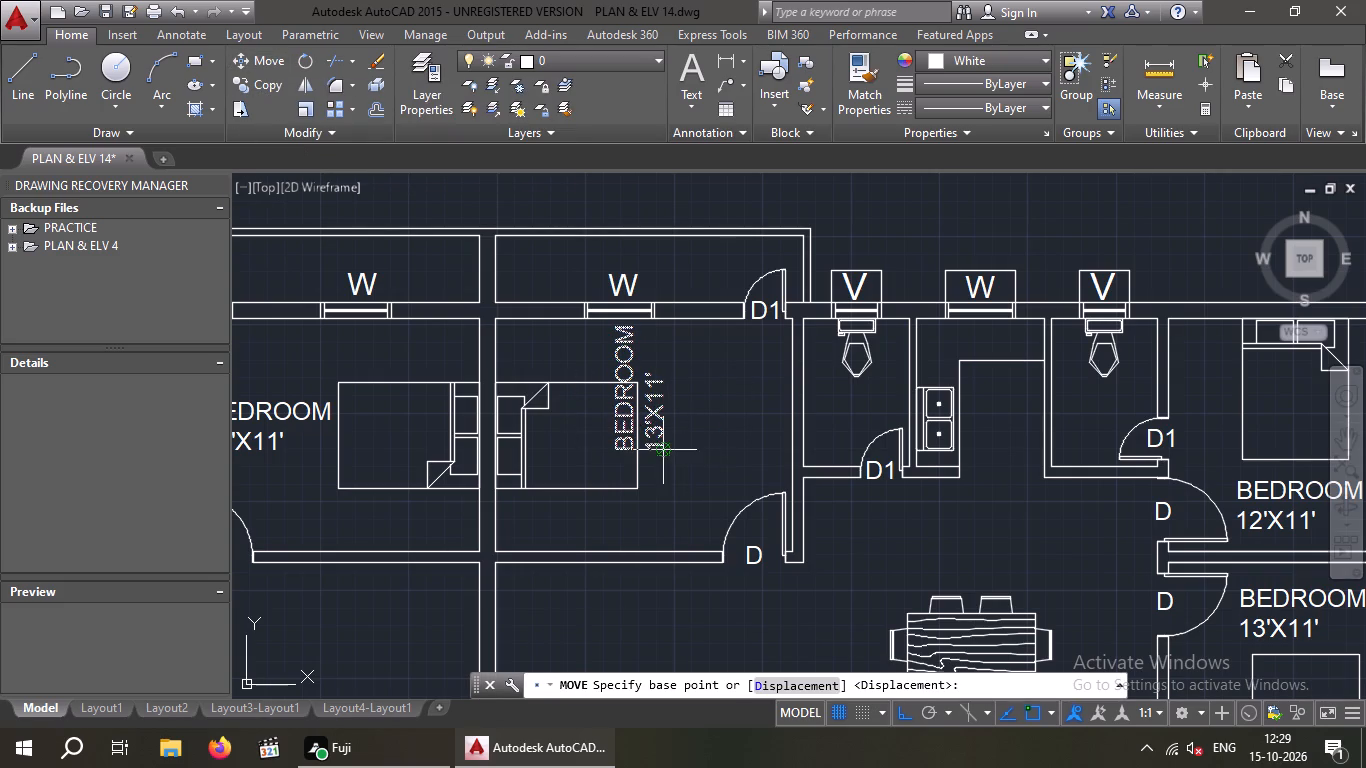
left_click(664, 445)
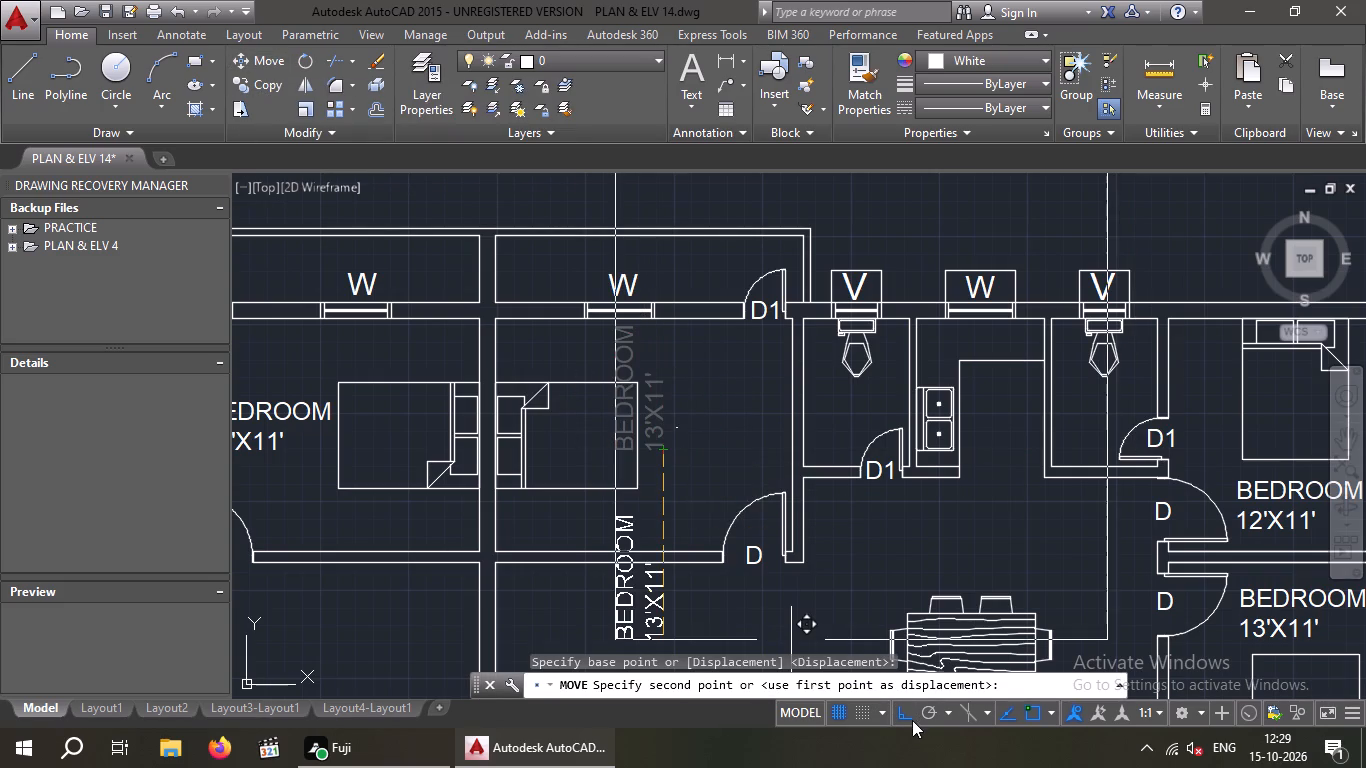
left_click(900, 715)
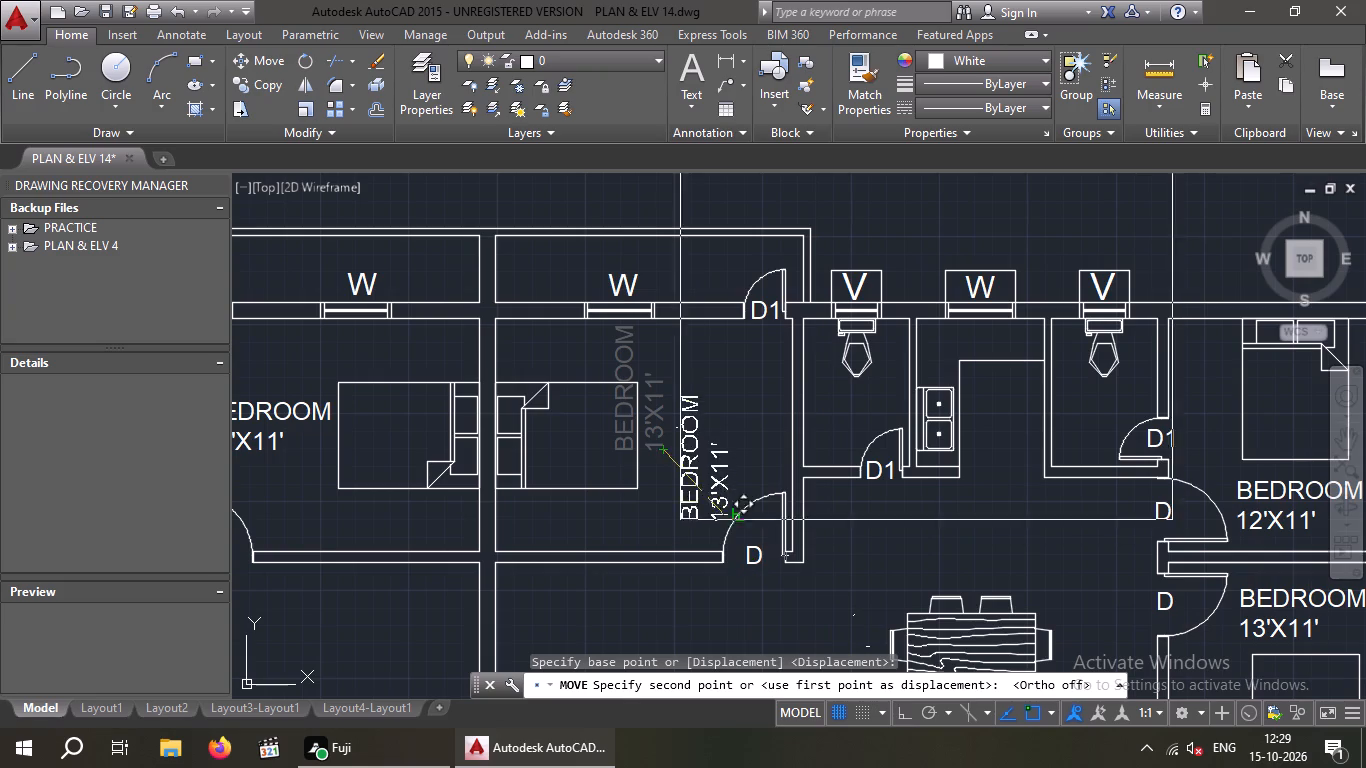
left_click(722, 491)
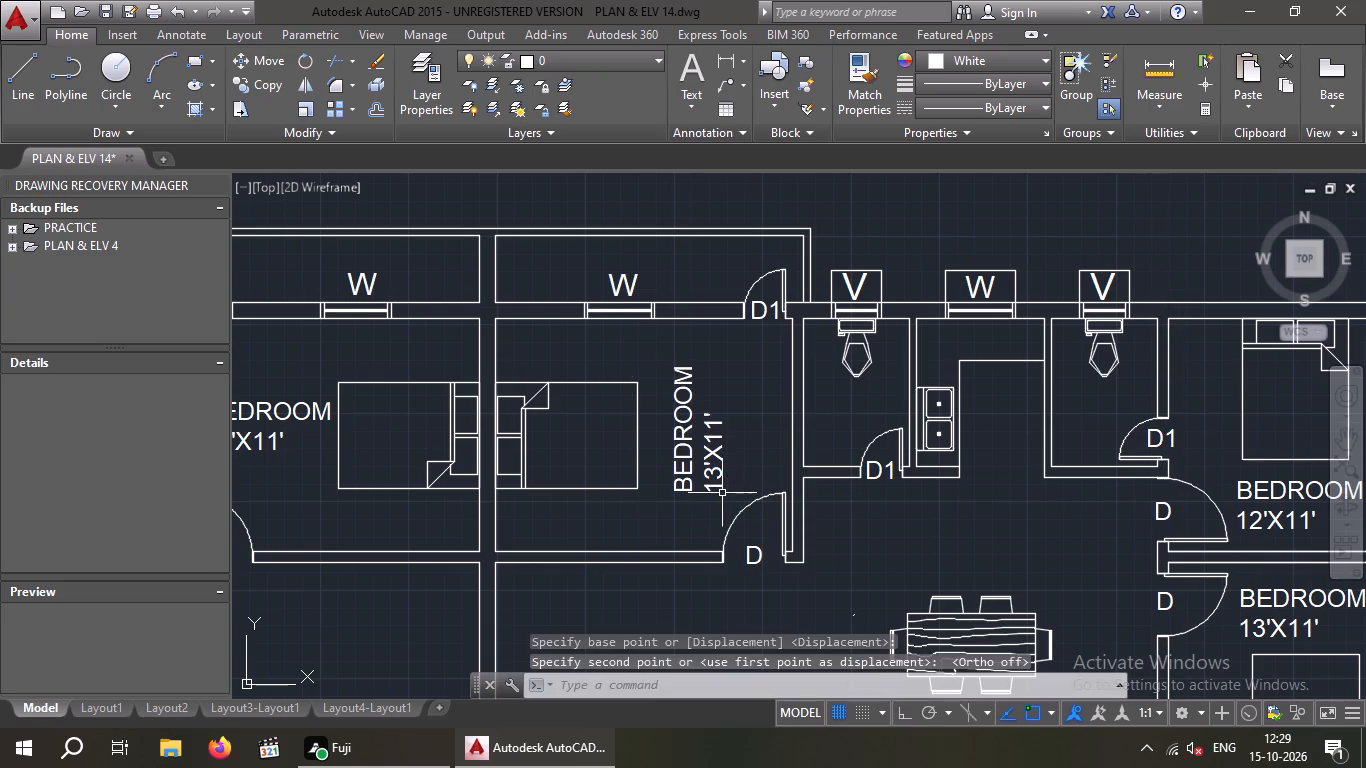
Rotate the BEDROOM 13'X11' label in the north bedroom west of the central party wall by 270° with Ortho on.
middle_click_drag(665, 501, 723, 488)
scroll(764, 474, "down", 1)
middle_click_drag(548, 494, 562, 491)
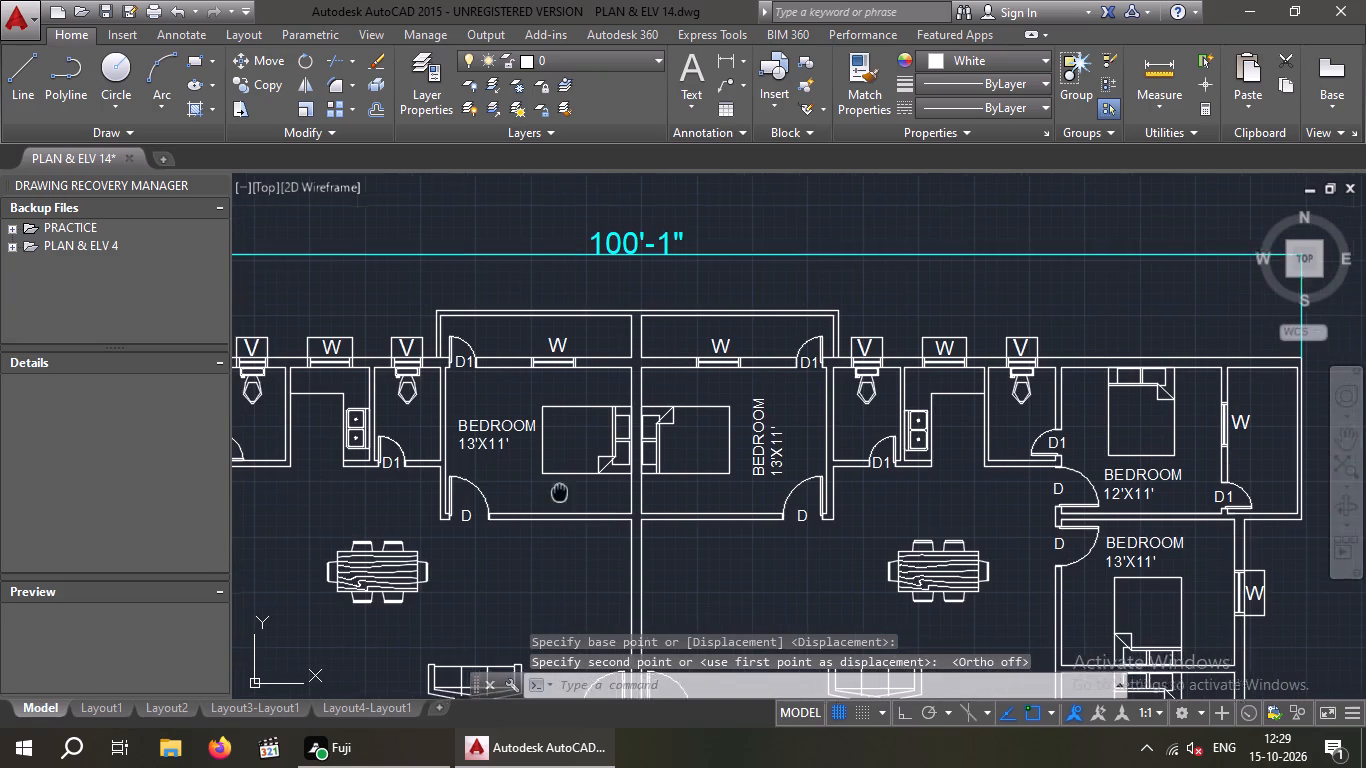
middle_click_drag(562, 491, 605, 482)
scroll(554, 458, "up", 1)
left_click(556, 457)
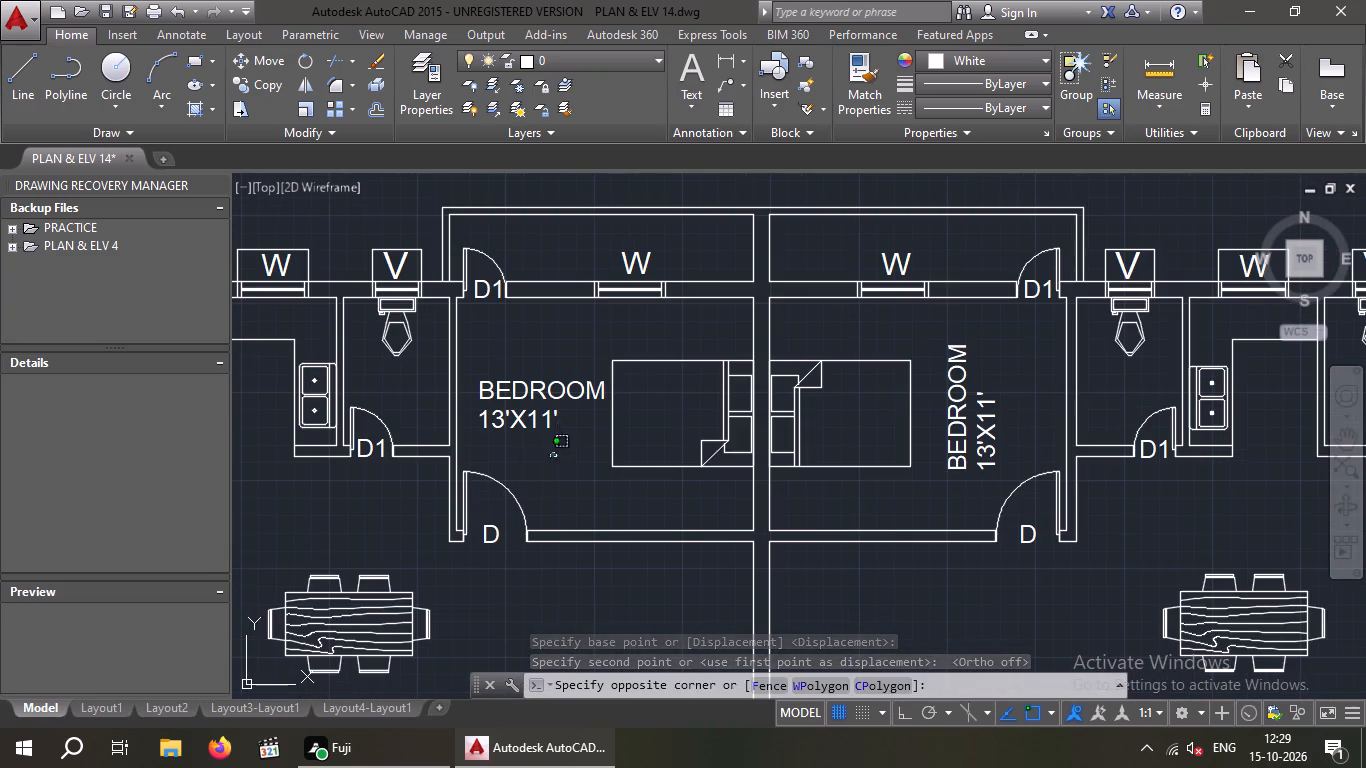
left_click(512, 391)
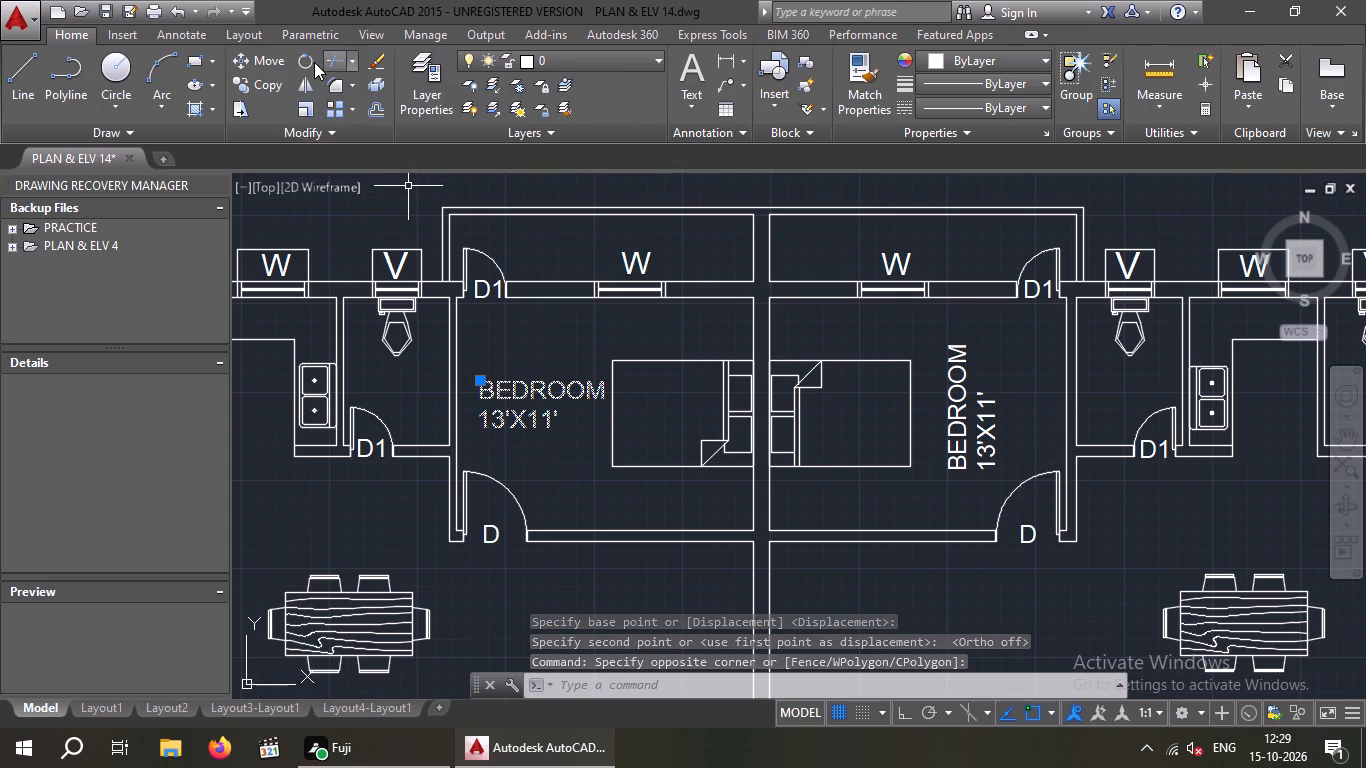
left_click(305, 58)
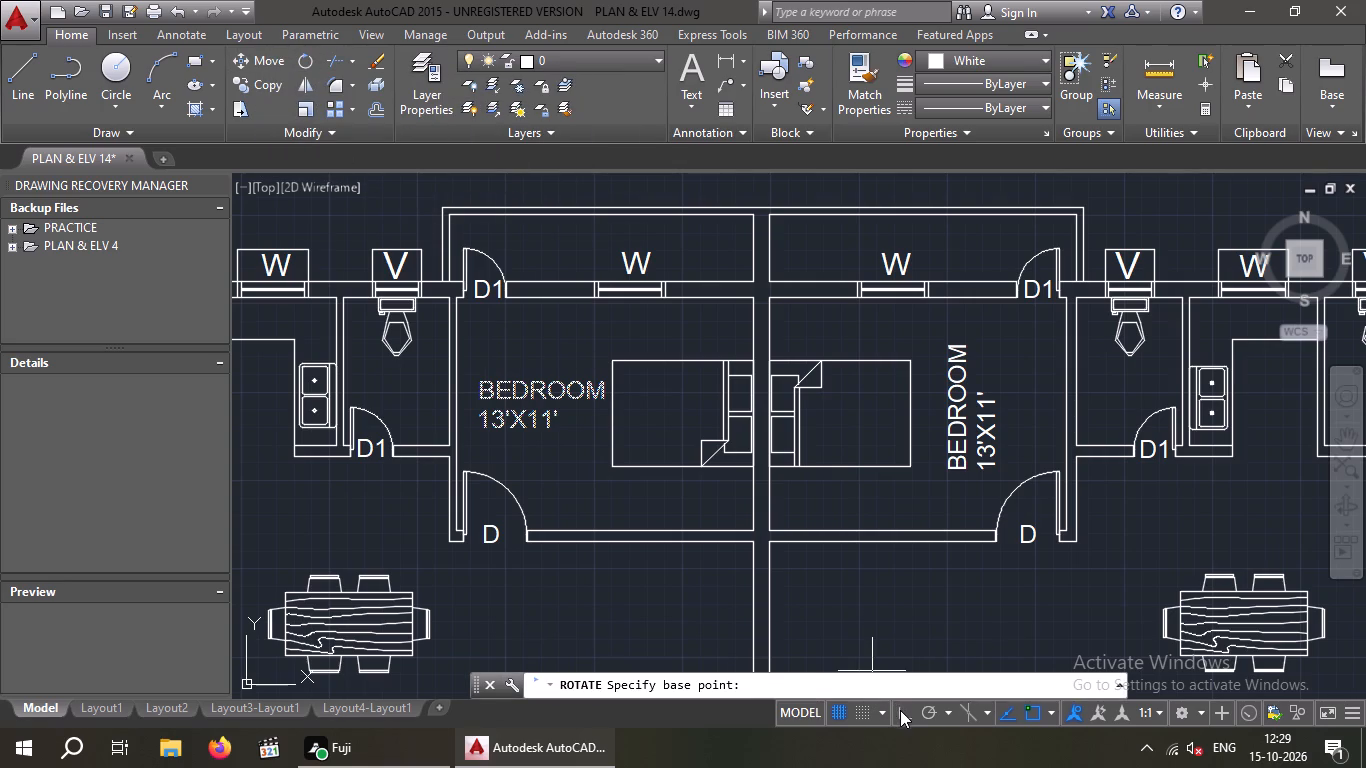
left_click(903, 712)
left_click(574, 452)
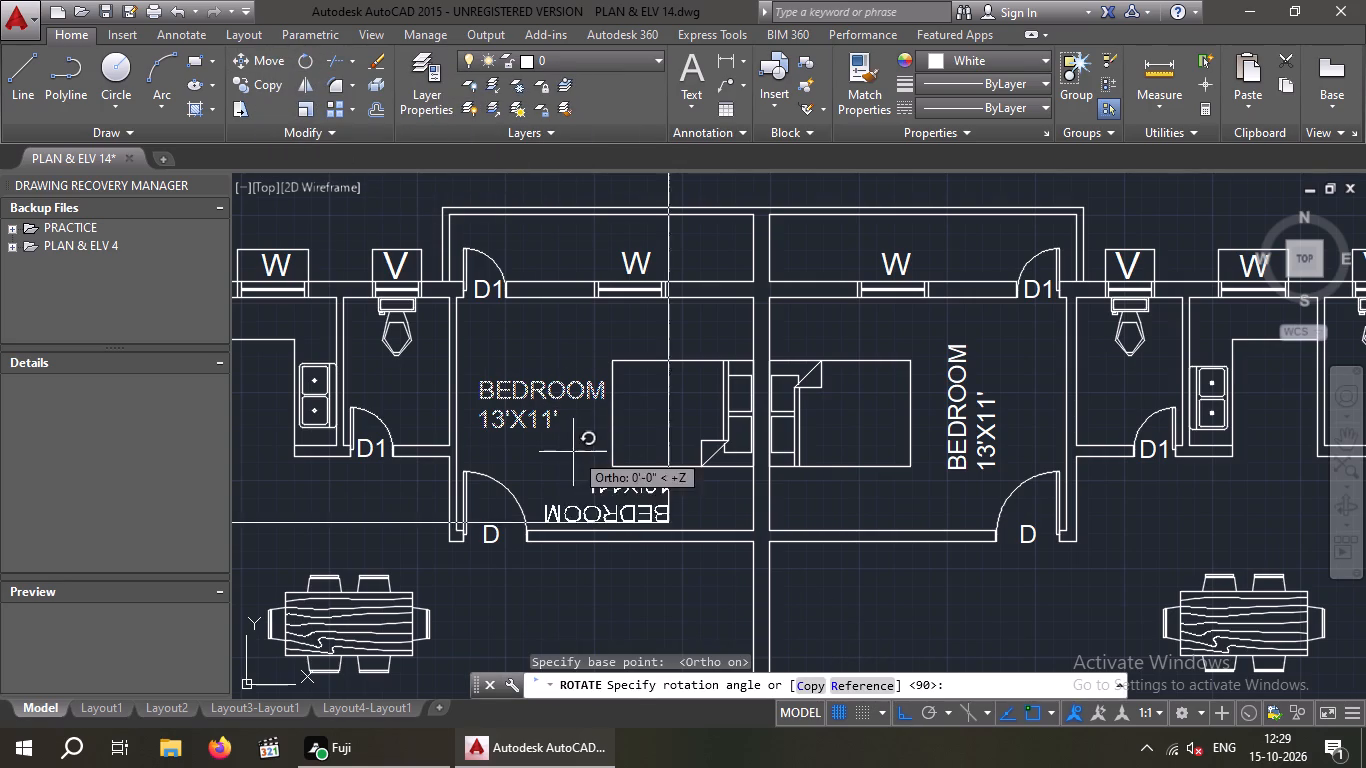
left_click(614, 594)
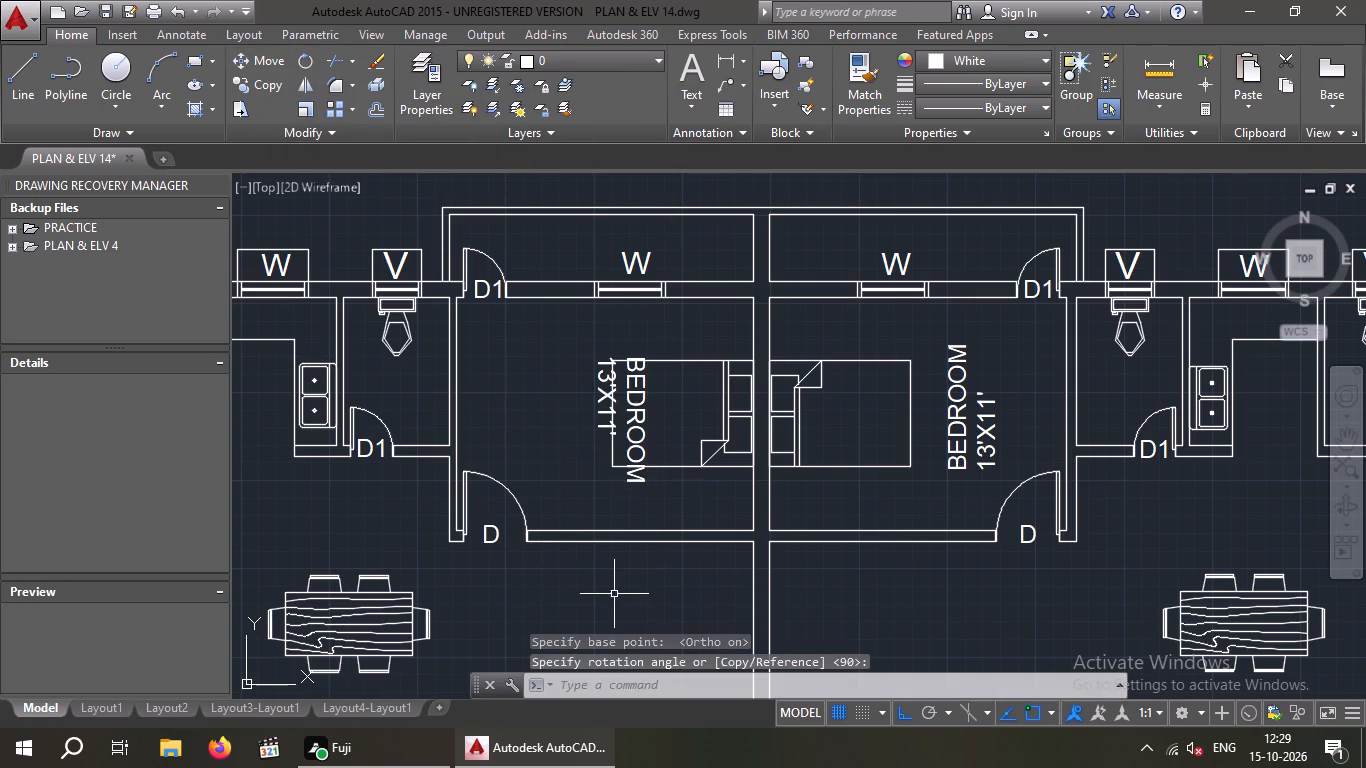
Move the vertical label west of the party wall about 3'-7" west, with Ortho off, clear of the bed.
left_click_drag(656, 500, 646, 512)
left_click(626, 480)
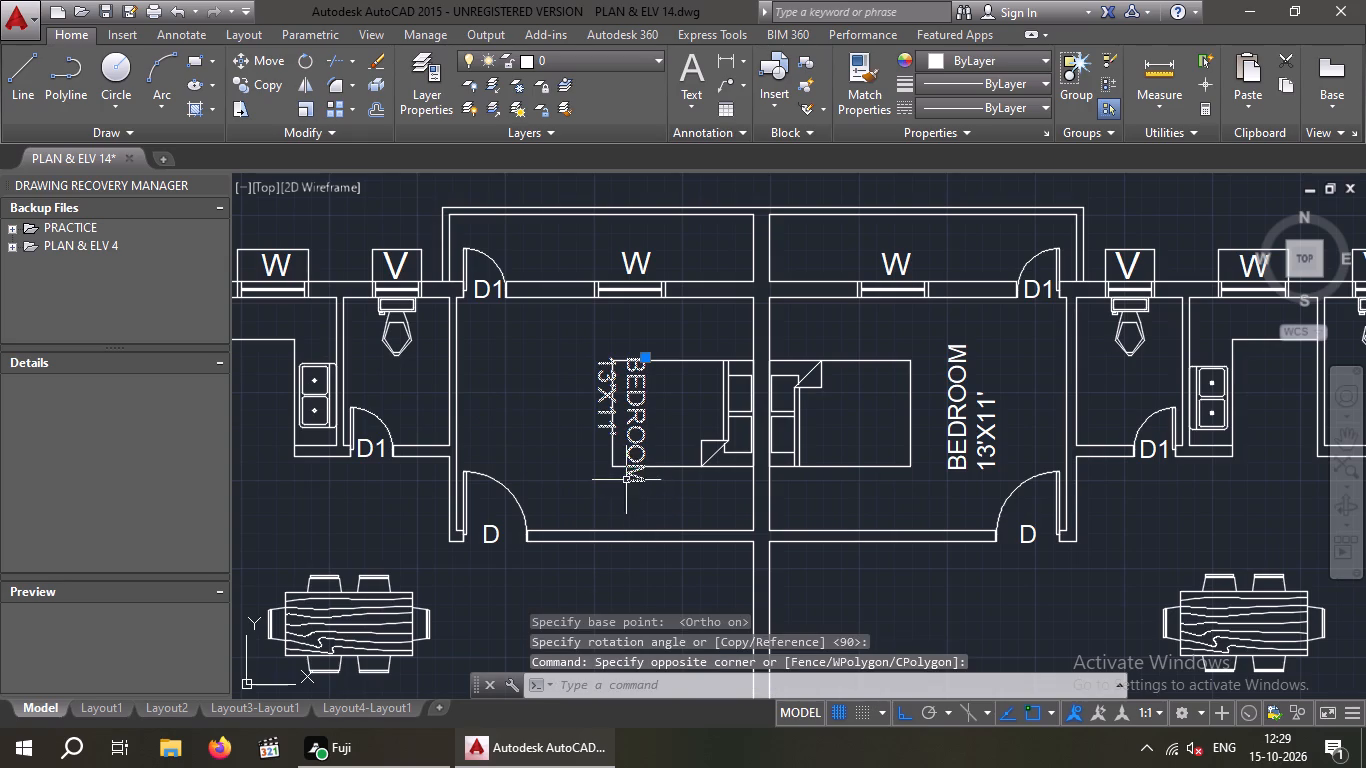
left_click(270, 57)
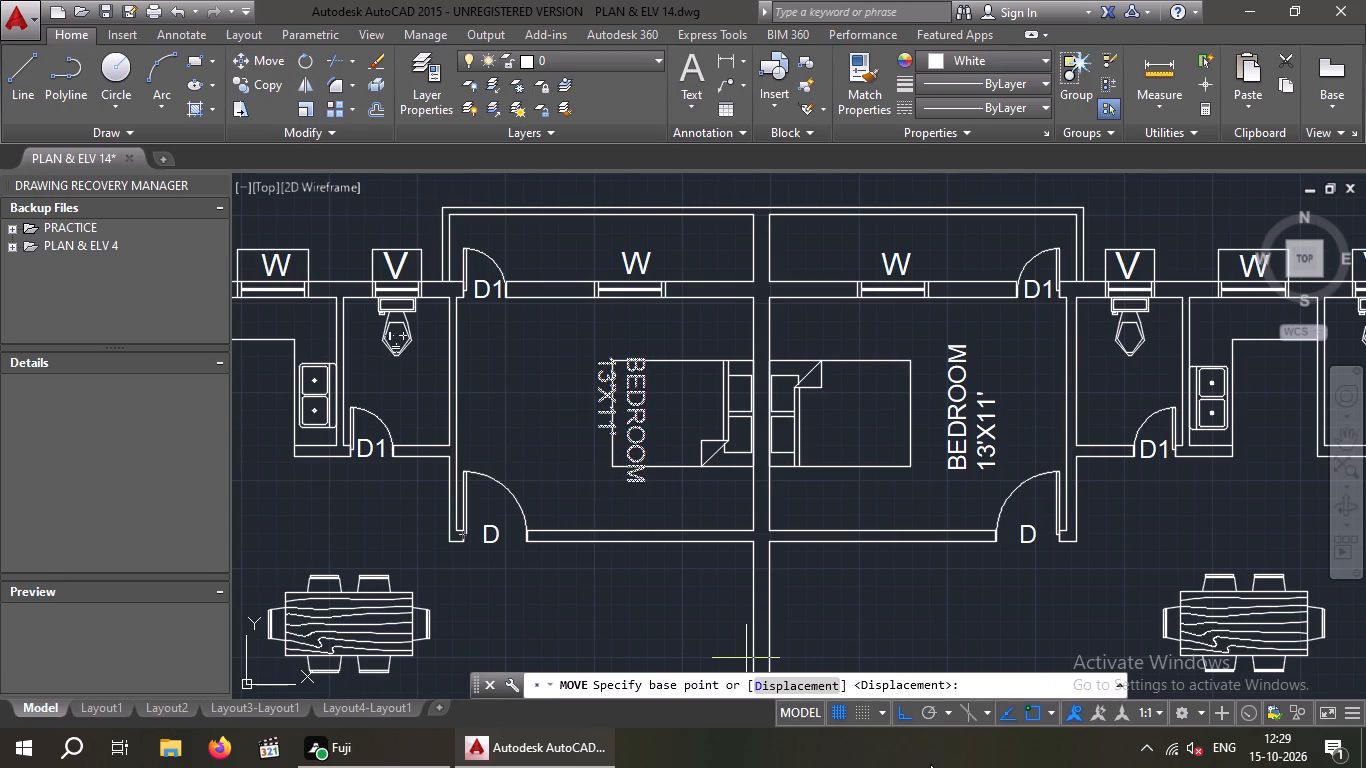
left_click(900, 722)
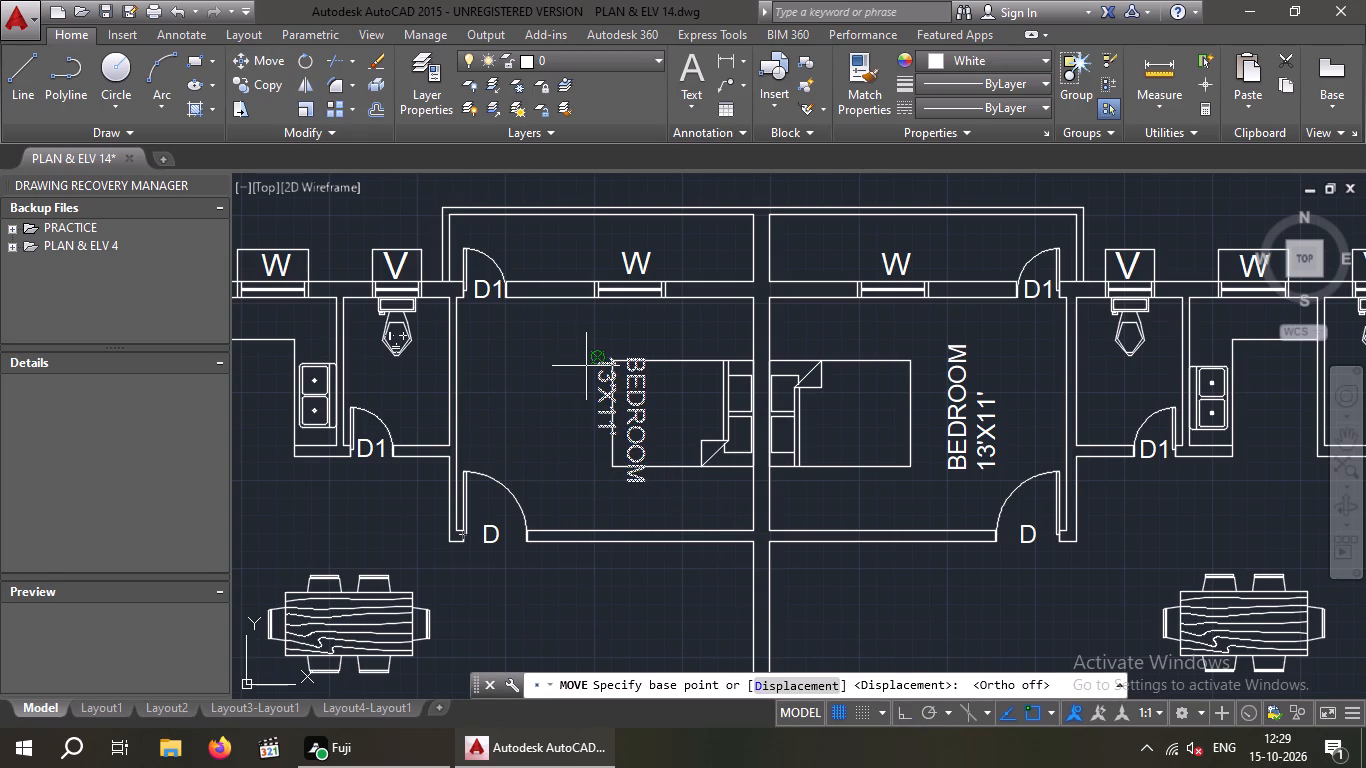
left_click(591, 366)
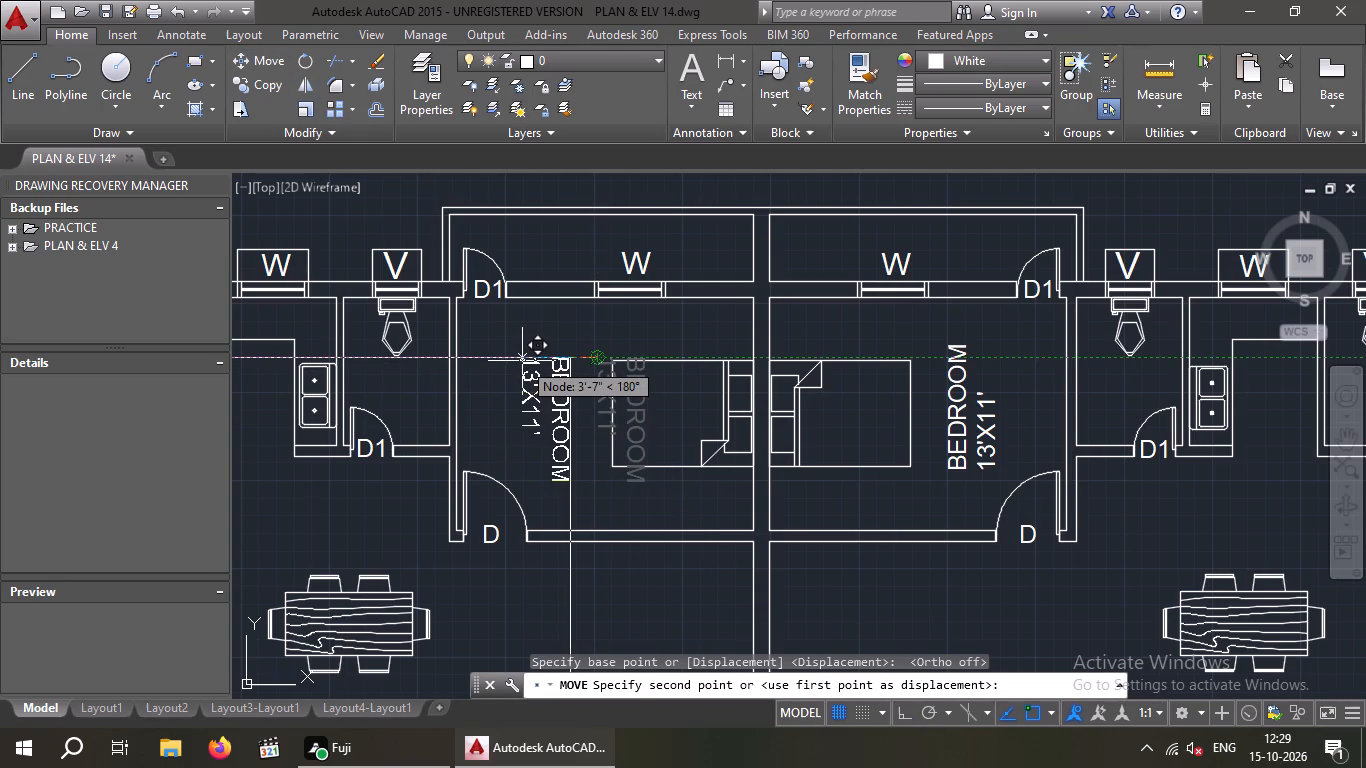
left_click(522, 360)
key("Escape")
Check the inside east-west width of the north bedroom west of the party wall with a linear dimension, without placing it.
scroll(627, 489, "down", 2)
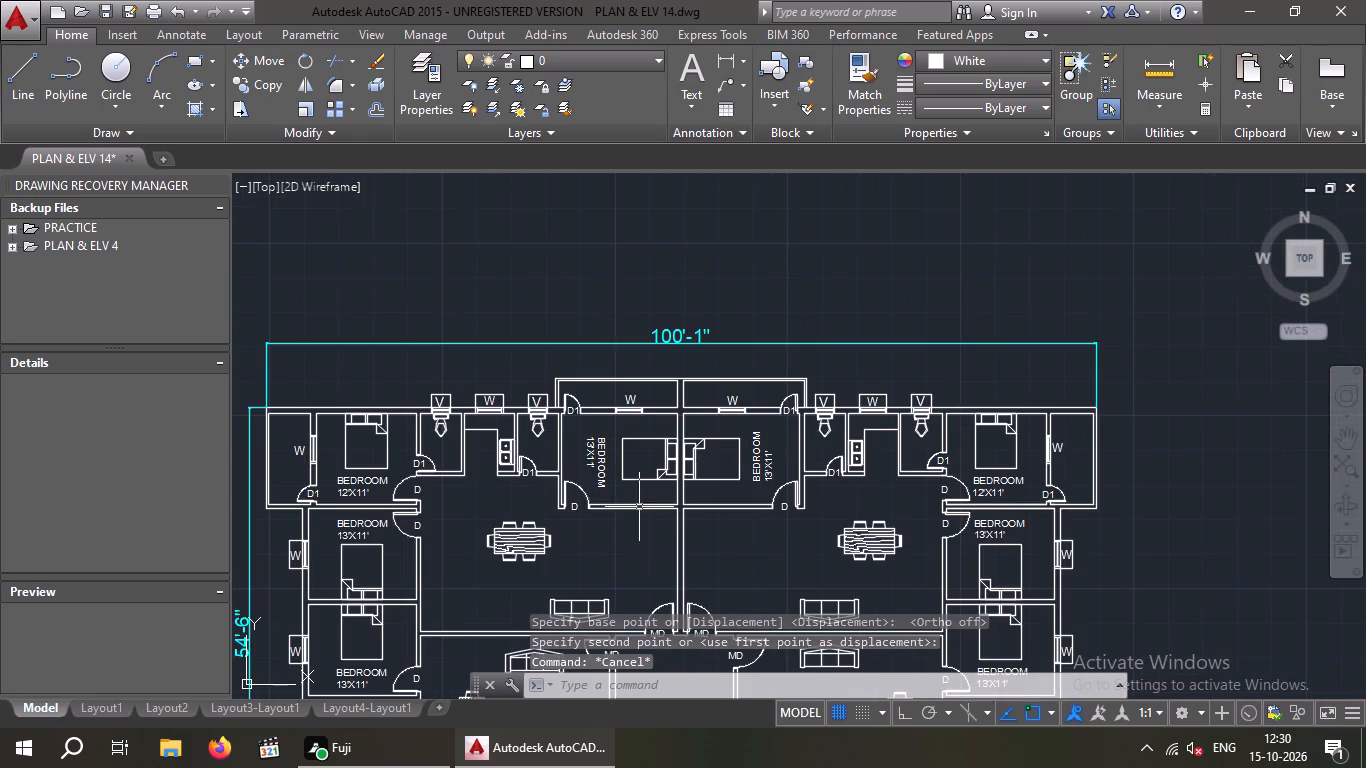
middle_click_drag(660, 541, 603, 429)
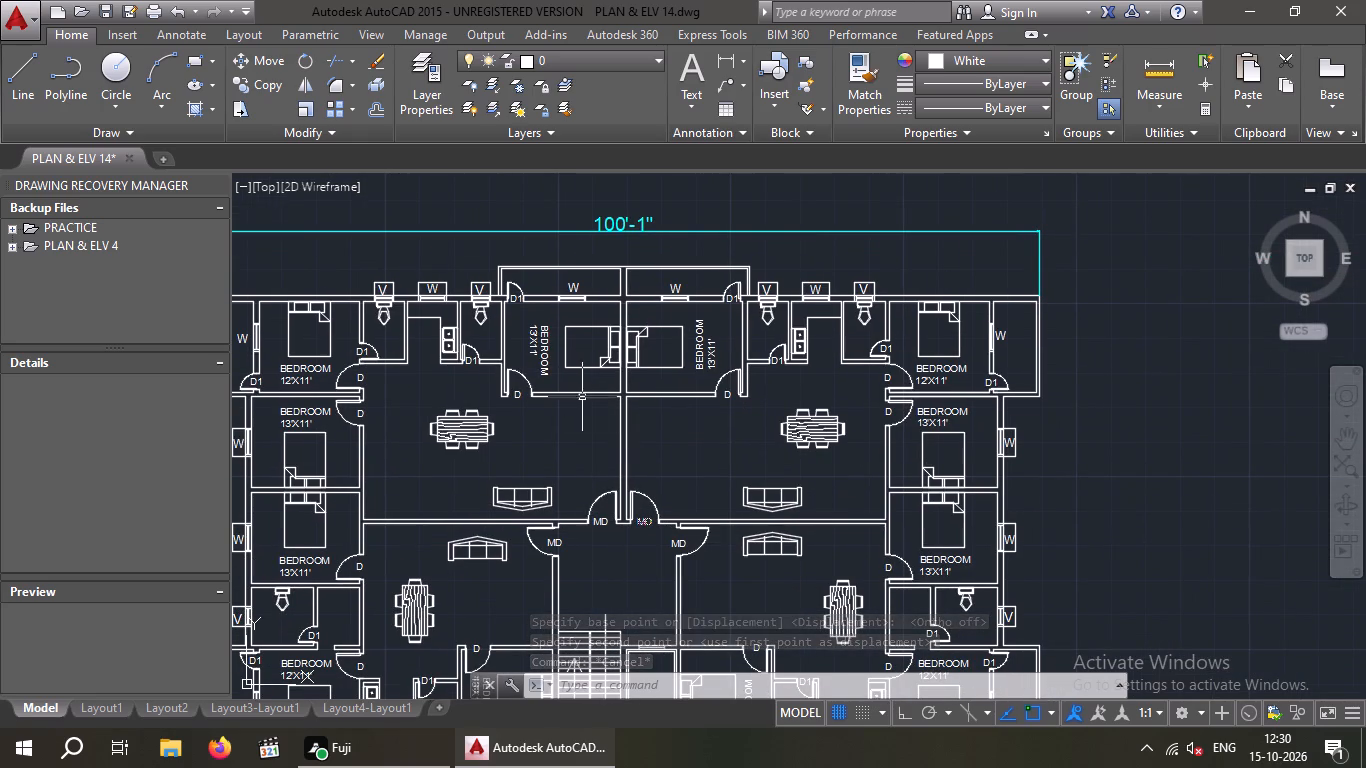
left_click(718, 53)
scroll(529, 318, "up", 2)
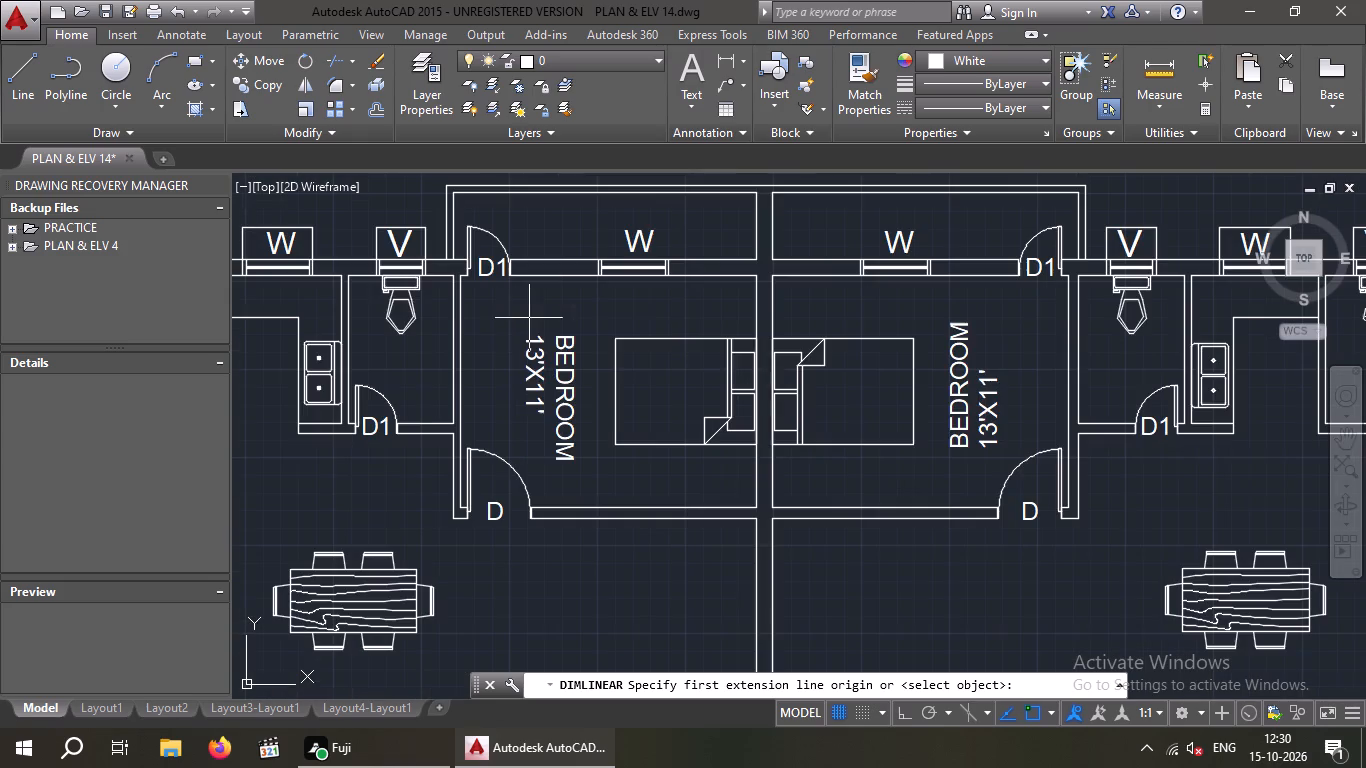
scroll(473, 304, "up", 2)
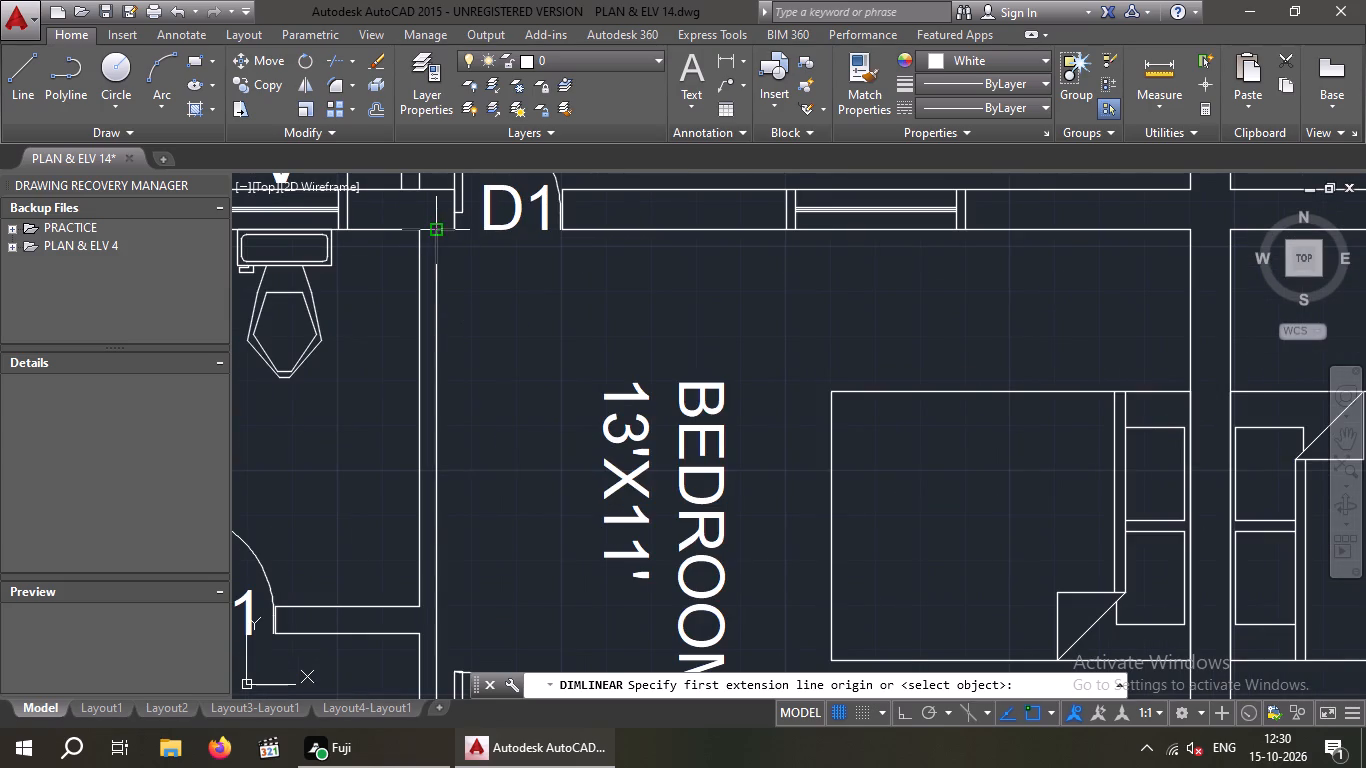
left_click(434, 232)
left_click(1195, 230)
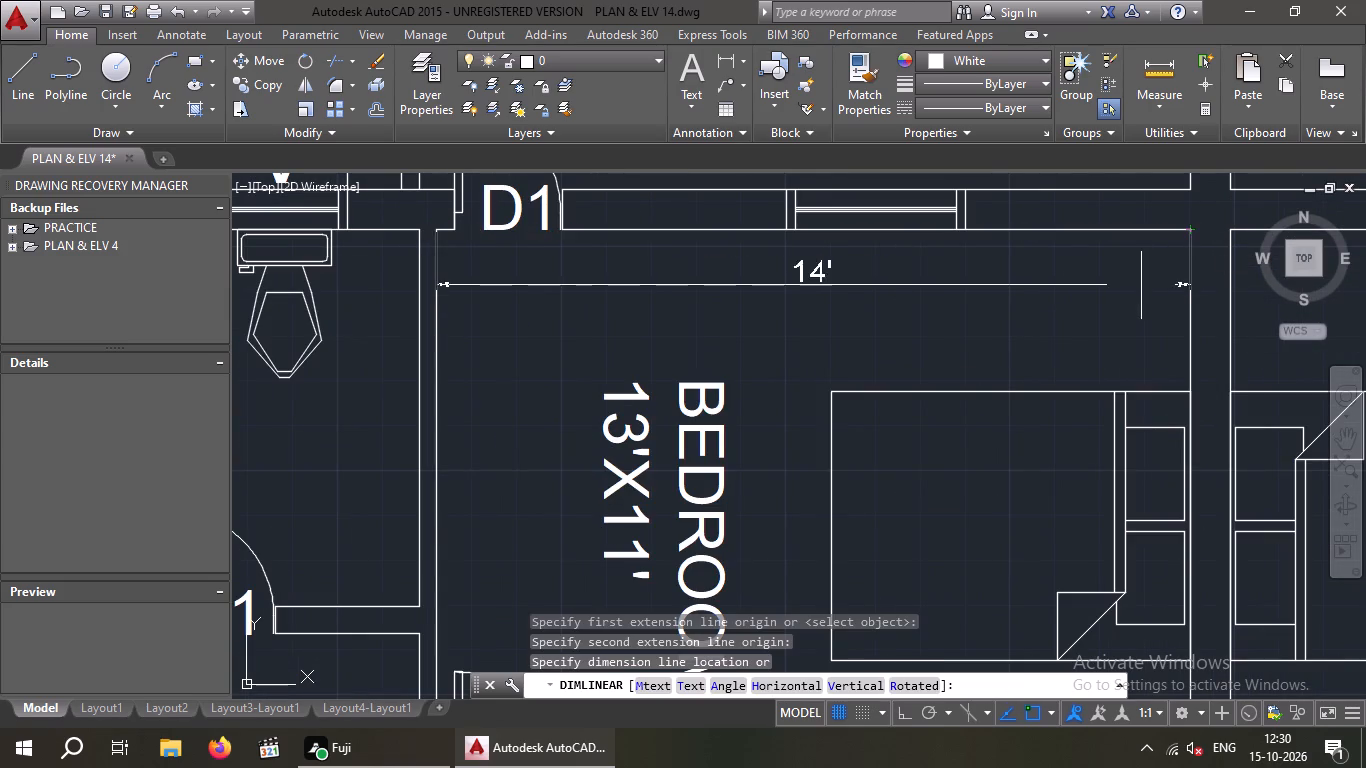
key("space")
scroll(1096, 273, "down", 3)
middle_click_drag(1087, 299, 952, 299)
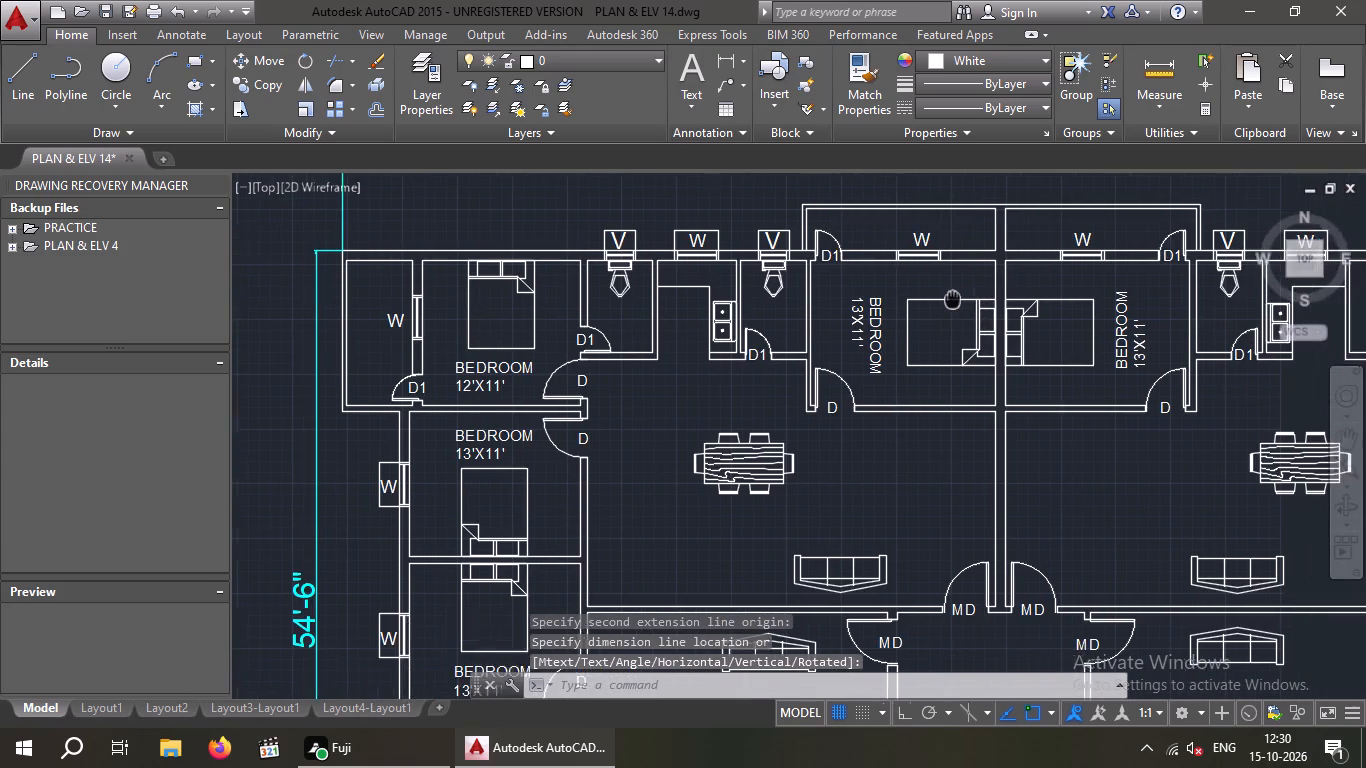
Check the inside north-south depth of the north bedroom west of the party wall with a linear dimension, without placing it.
middle_click_drag(952, 299, 926, 298)
key("space")
scroll(959, 260, "up", 2)
left_click_drag(949, 256, 942, 291)
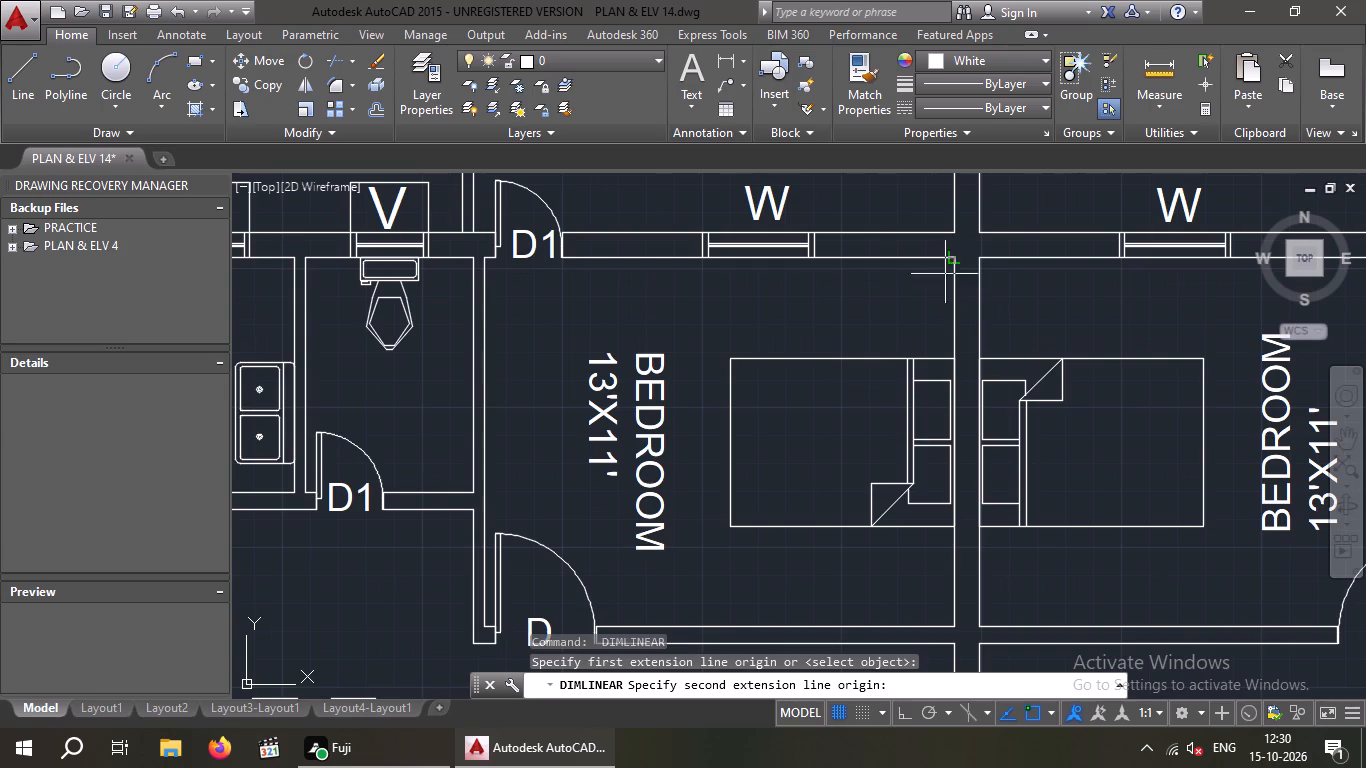
left_click(949, 623)
key("space")
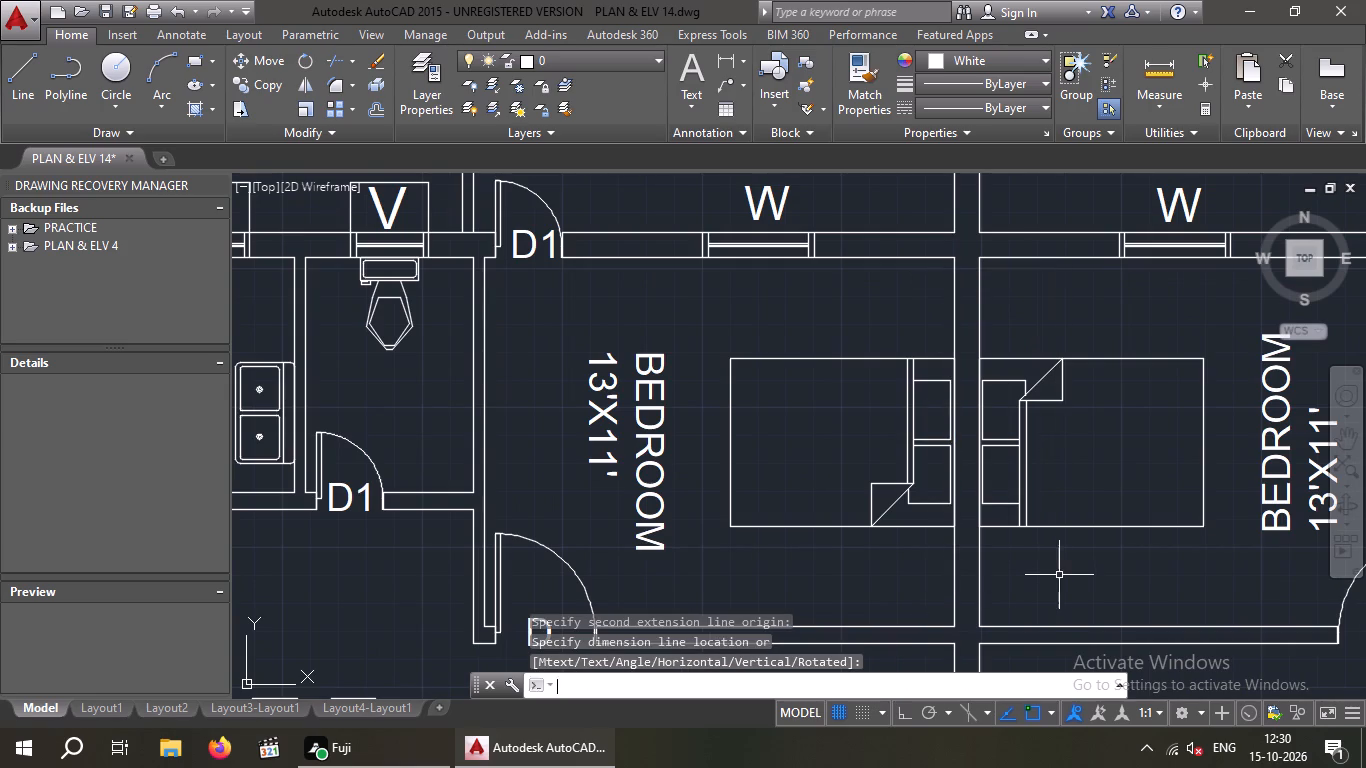
Change the size in the vertical bedroom label west of the party wall to 14'X11'.
double_click(649, 431)
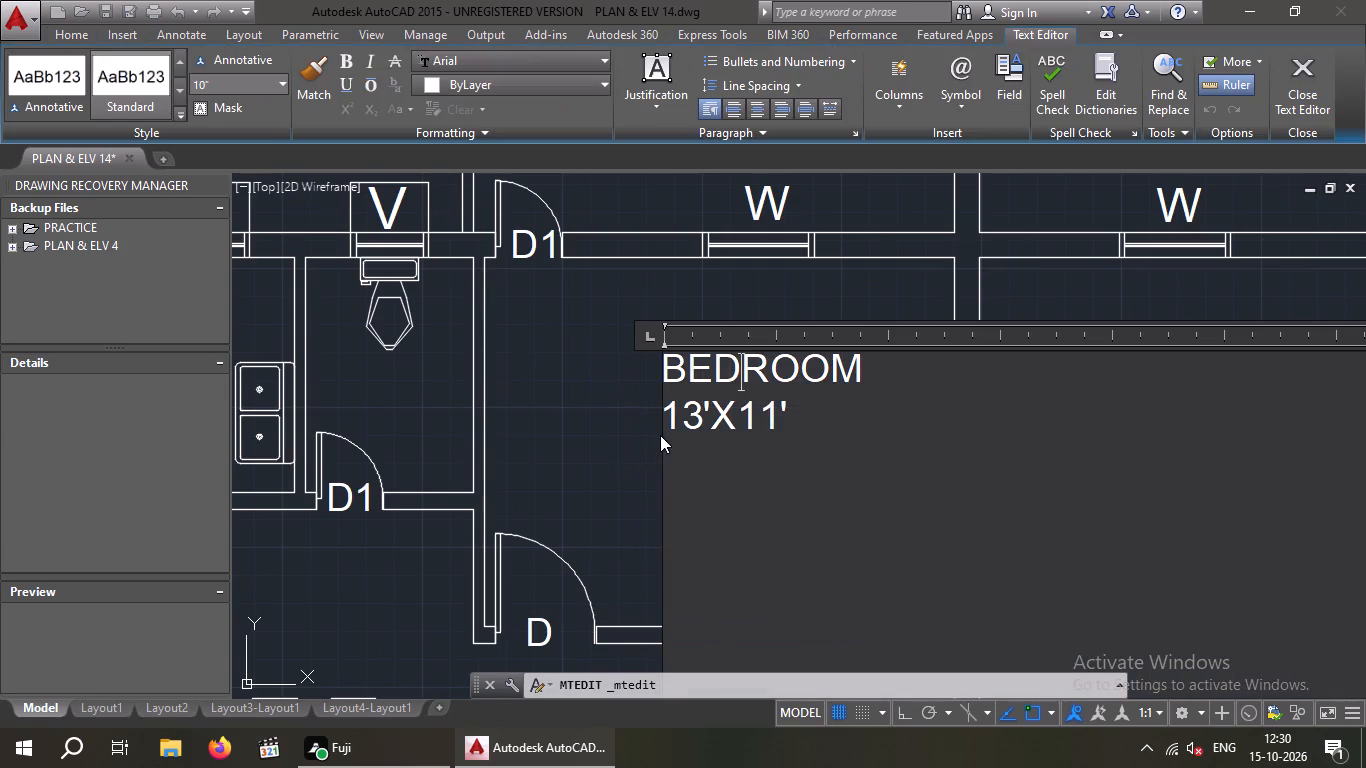
left_click(699, 436)
key("BackSpace")
key("4")
left_click(609, 453)
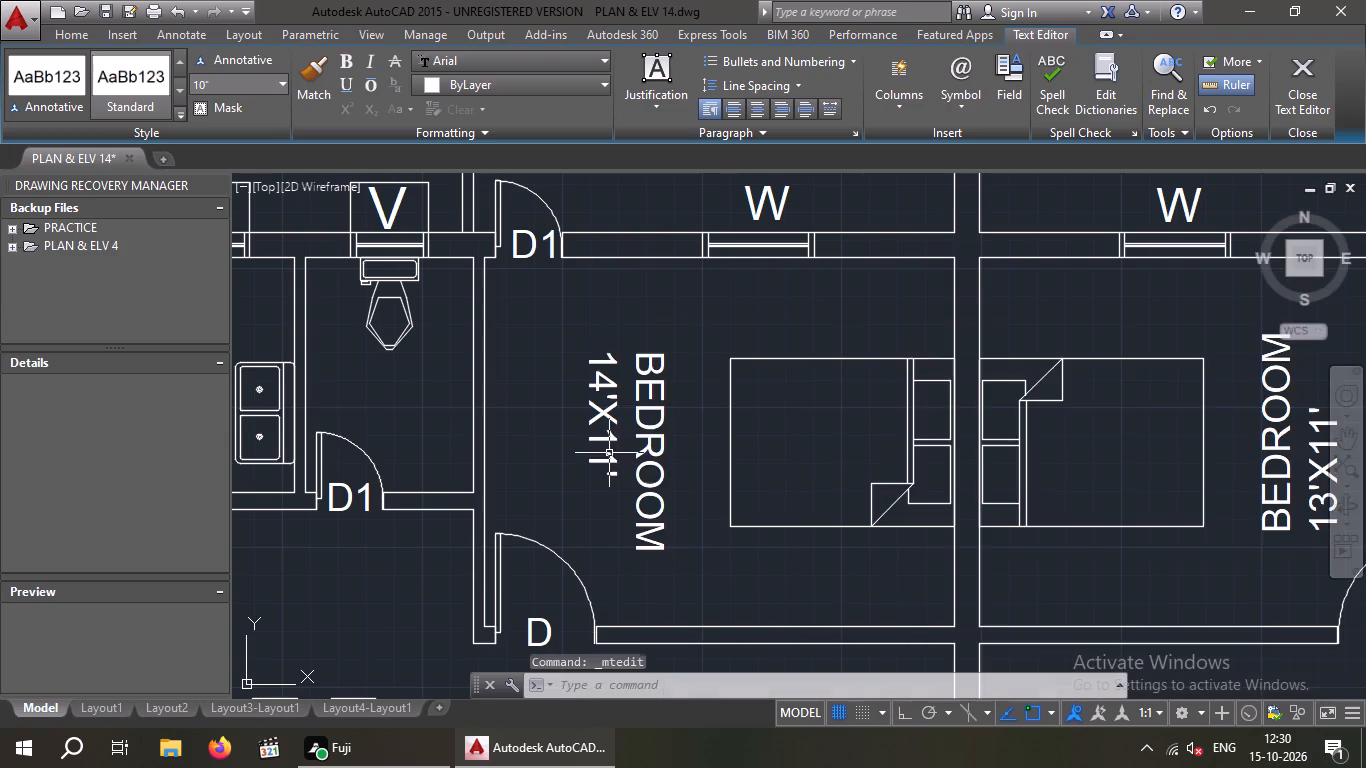
Check the inside east-west width of the north bedroom east of the party wall with a linear dimension, without placing it.
scroll(647, 433, "down", 1)
middle_click_drag(1090, 499, 799, 483)
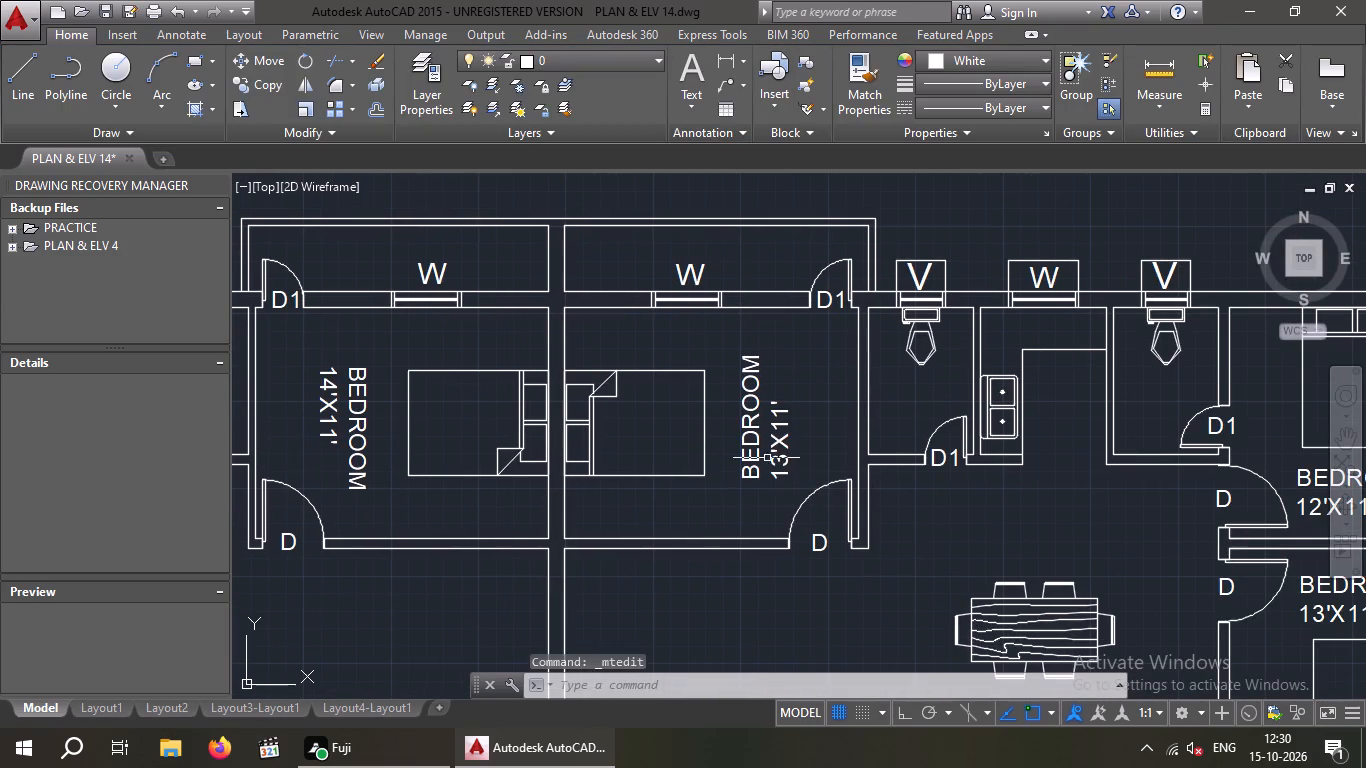
left_click(725, 57)
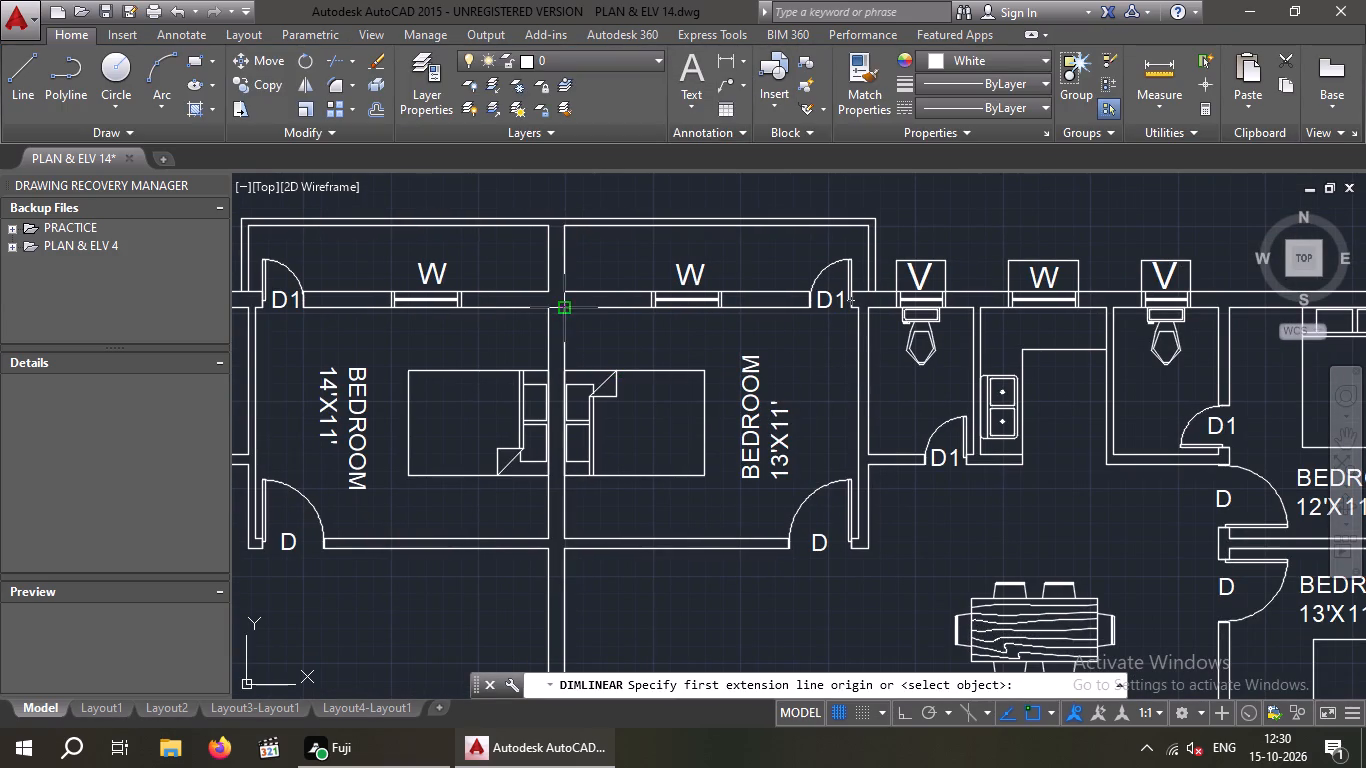
left_click(563, 308)
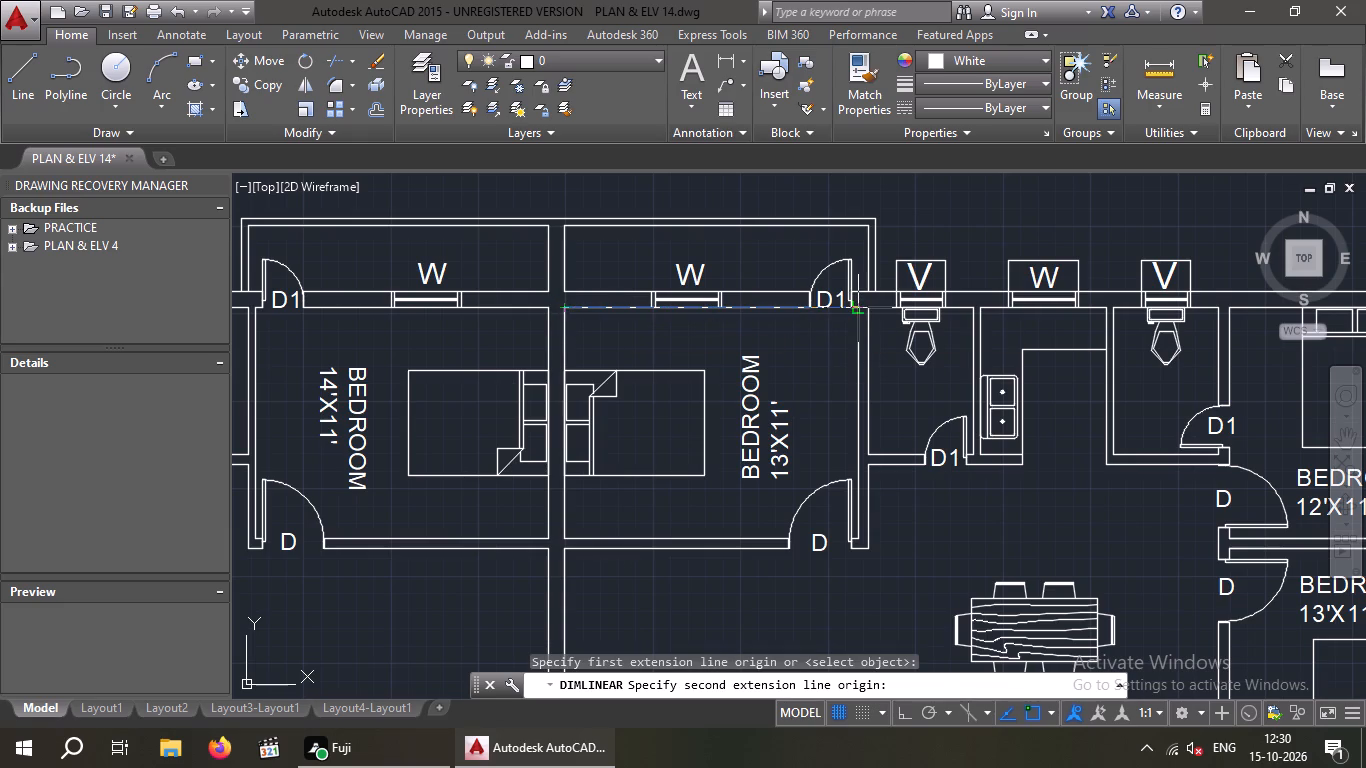
left_click(860, 307)
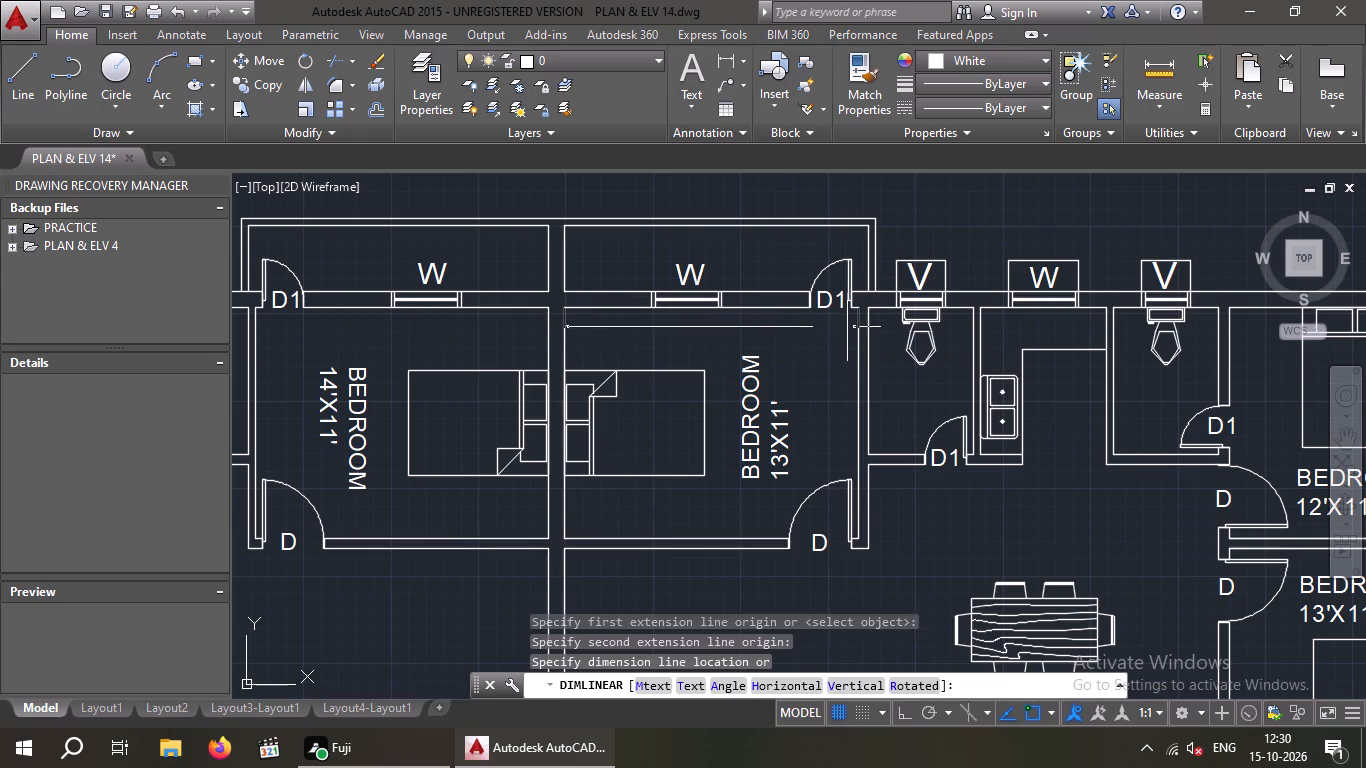
key("space")
Check the inside north-south depth of that bedroom along its east wall with a linear dimension, without placing it.
key("space")
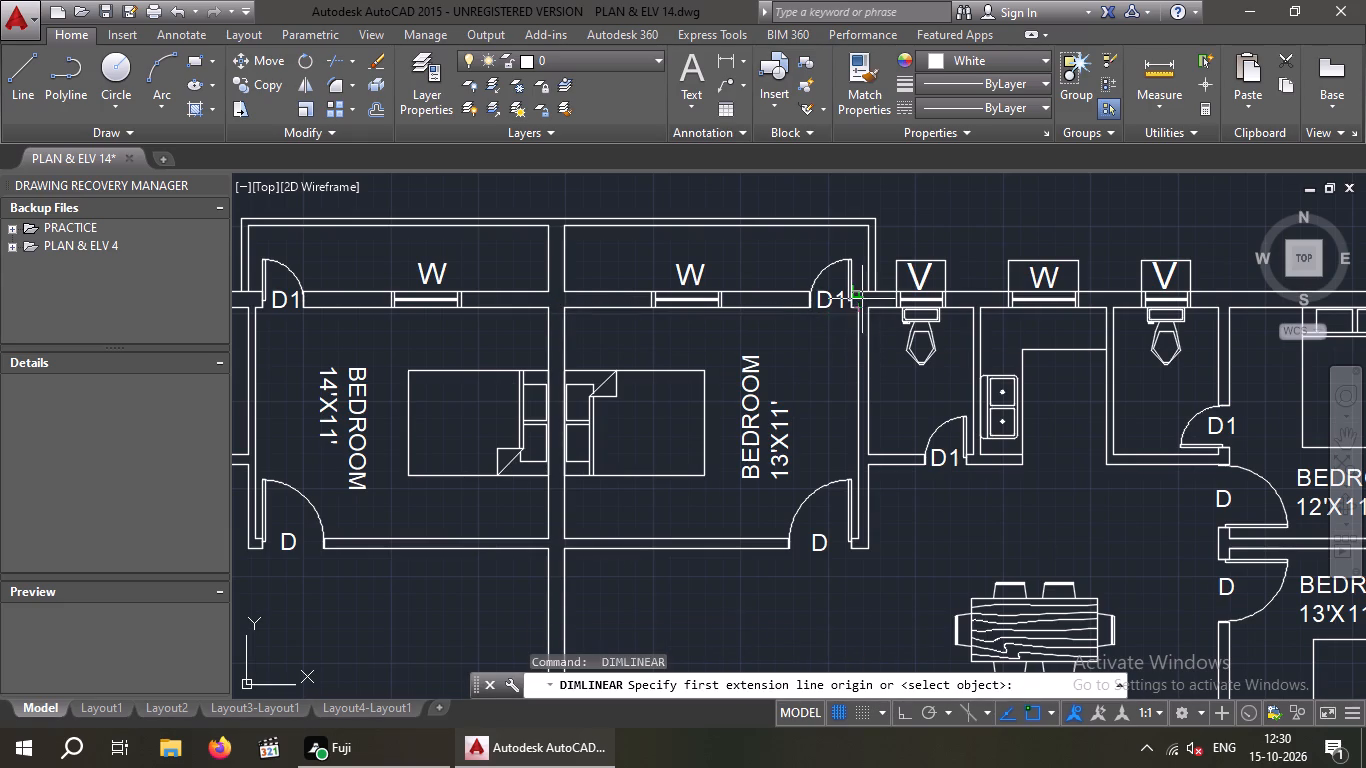
left_click(860, 308)
scroll(861, 537, "up", 2)
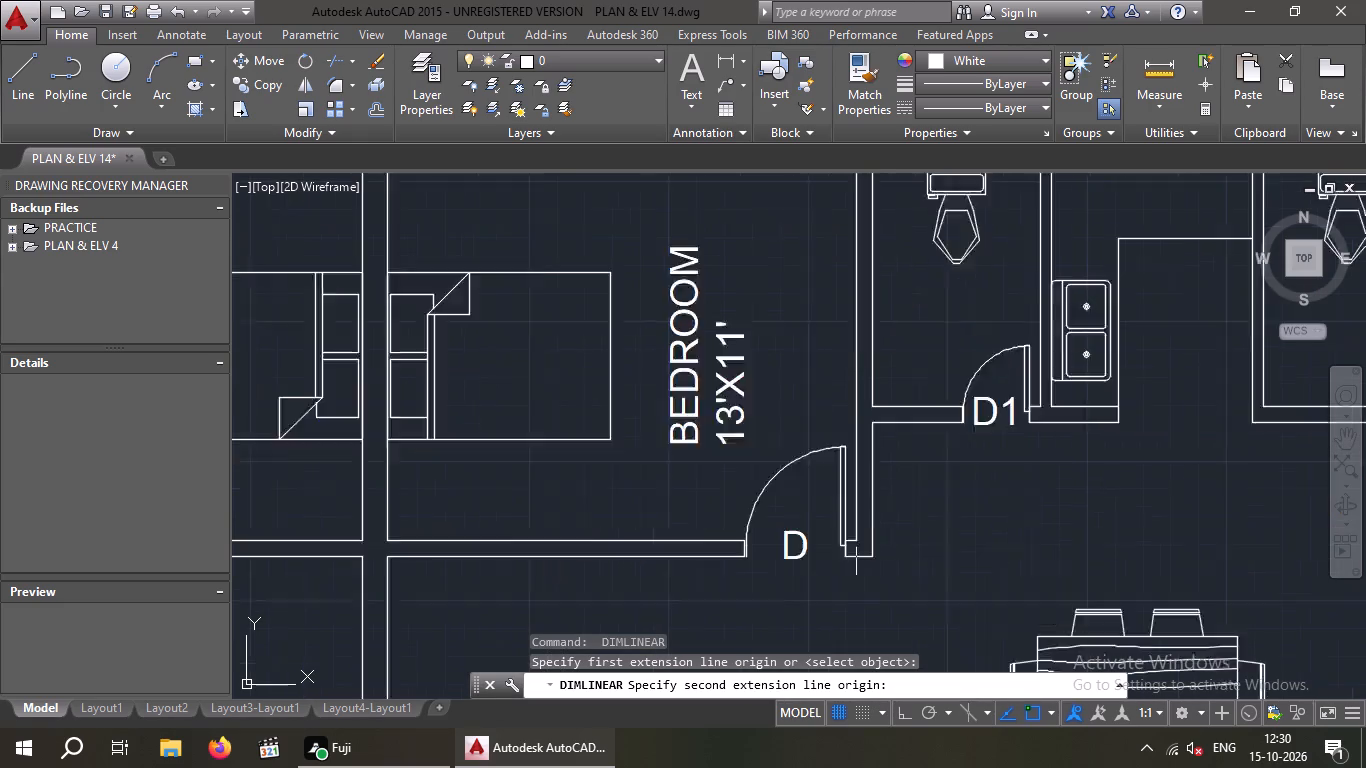
left_click(850, 539)
scroll(830, 539, "down", 2)
key("space")
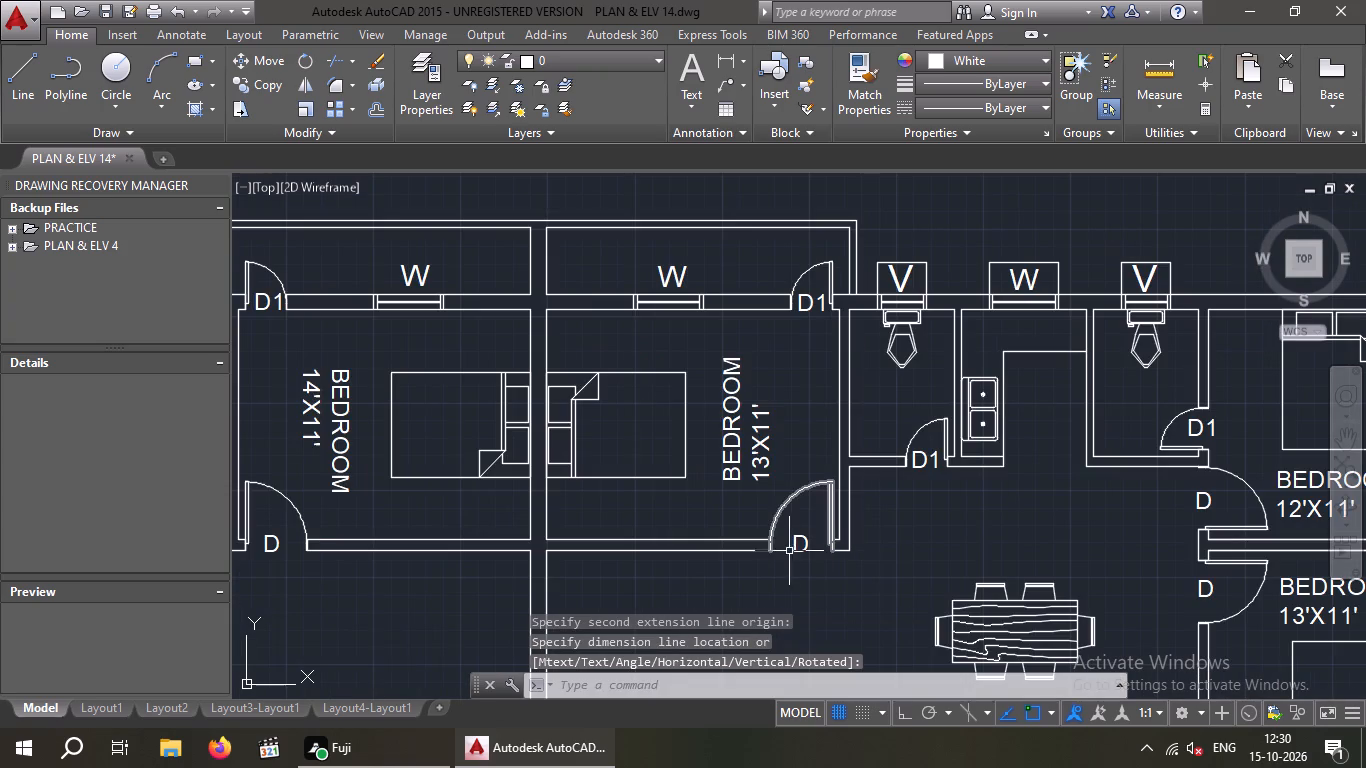
Change the size in the vertical bedroom label east of the party wall to 14'X11'.
double_click(763, 464)
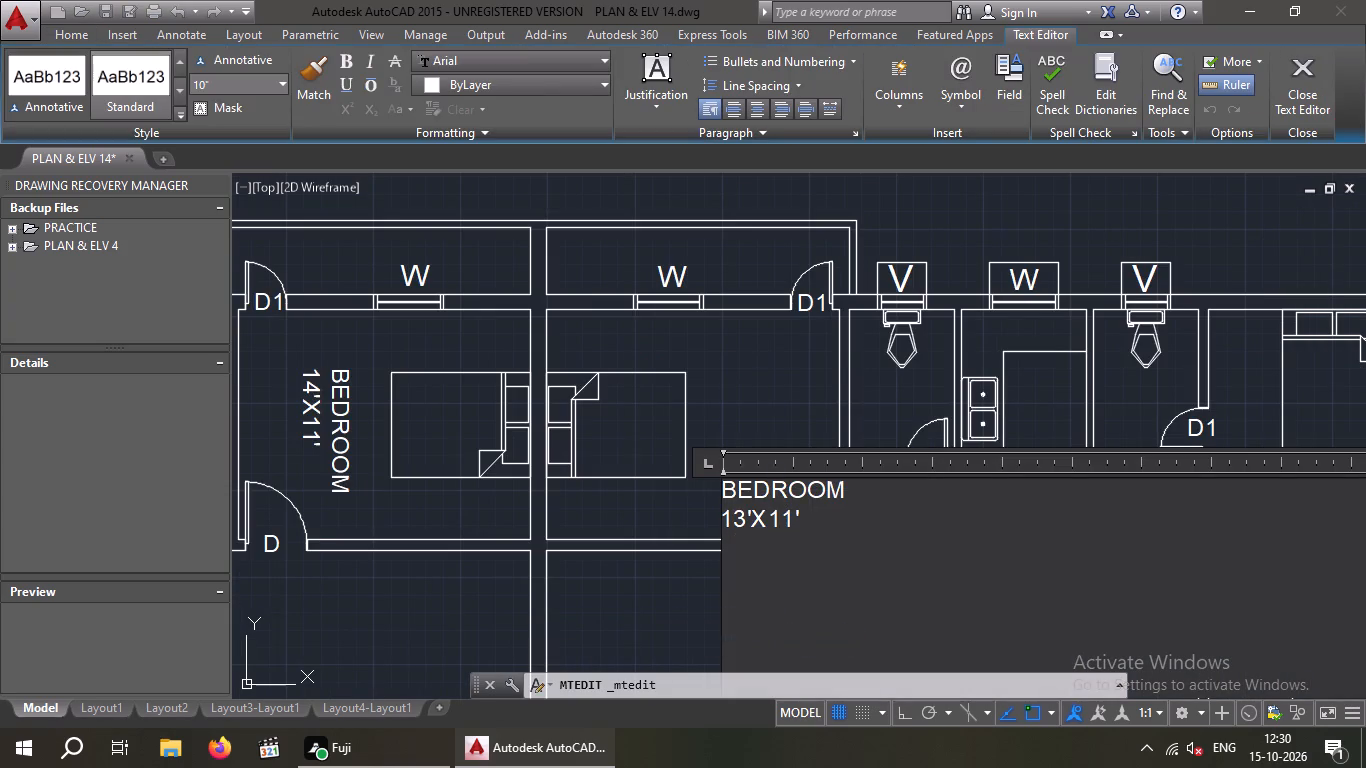
left_click(749, 522)
key("BackSpace")
key("4")
left_click(679, 520)
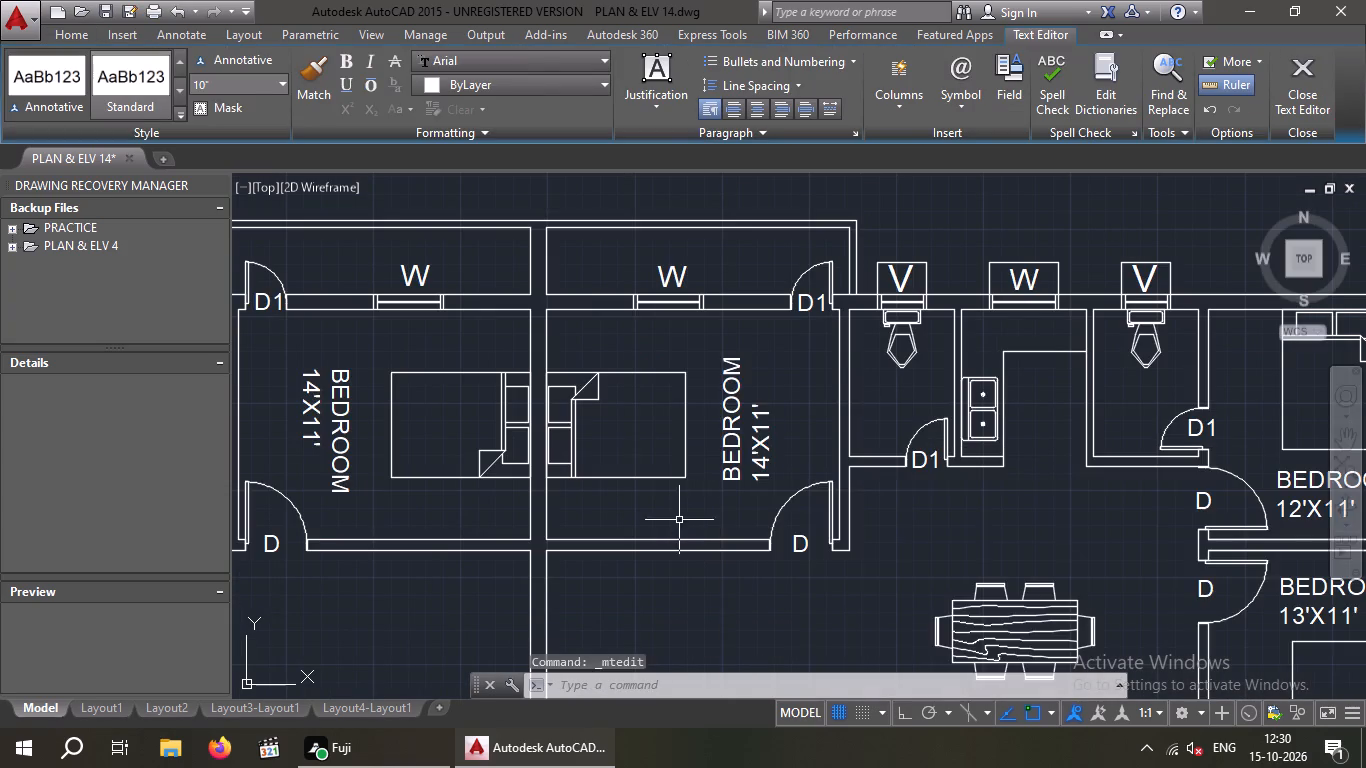
Check the inside east-west width of the south bedroom west of the staircase with a linear dimension, without placing it.
scroll(681, 515, "down", 2)
middle_click_drag(713, 579, 725, 451)
scroll(727, 427, "down", 2)
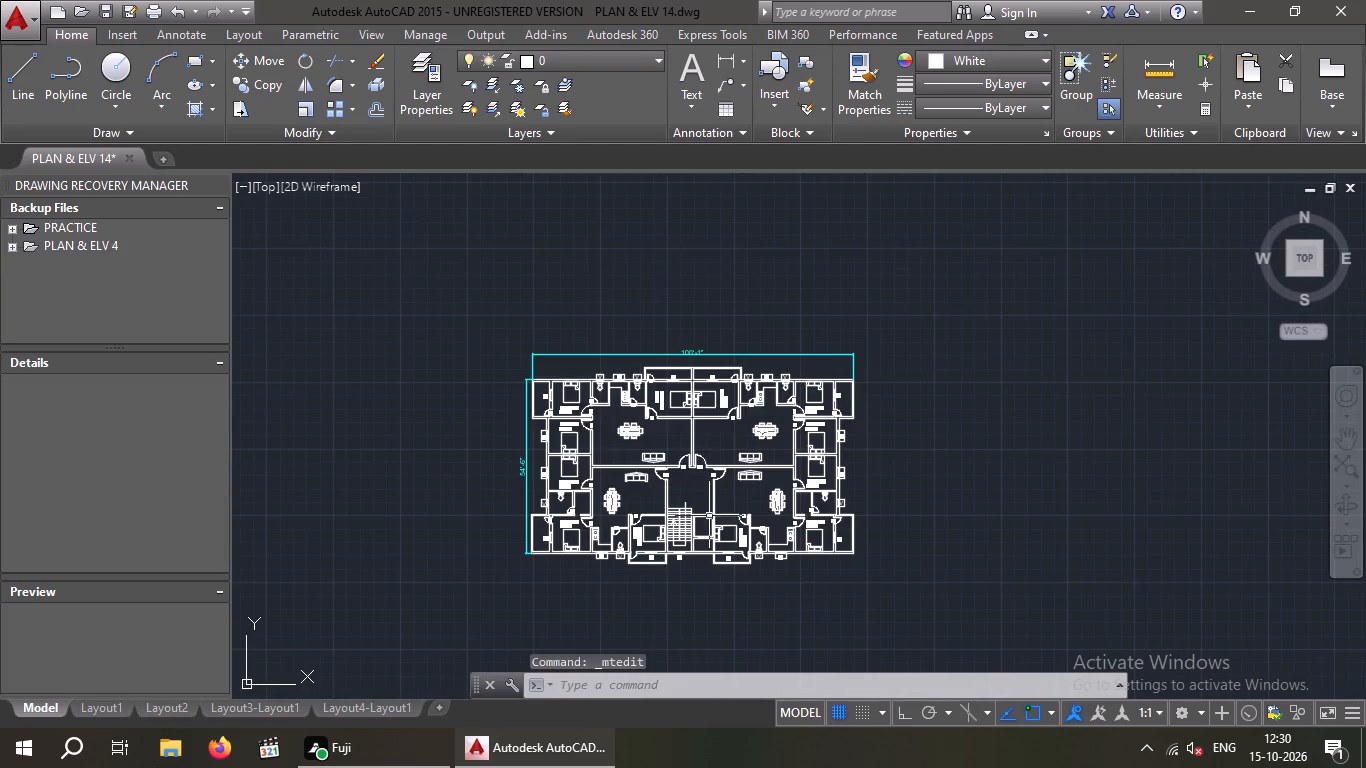
scroll(667, 541, "up", 4)
middle_click_drag(626, 543, 643, 525)
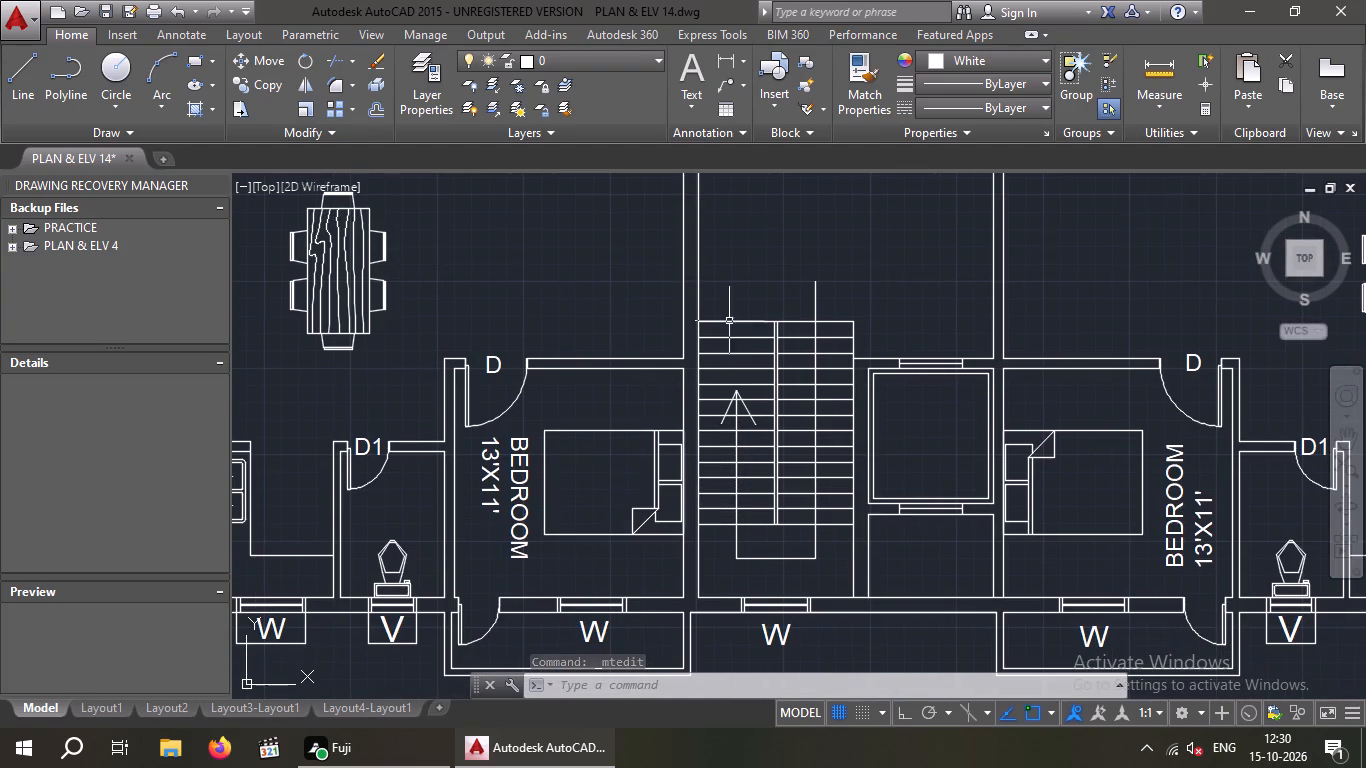
left_click(725, 60)
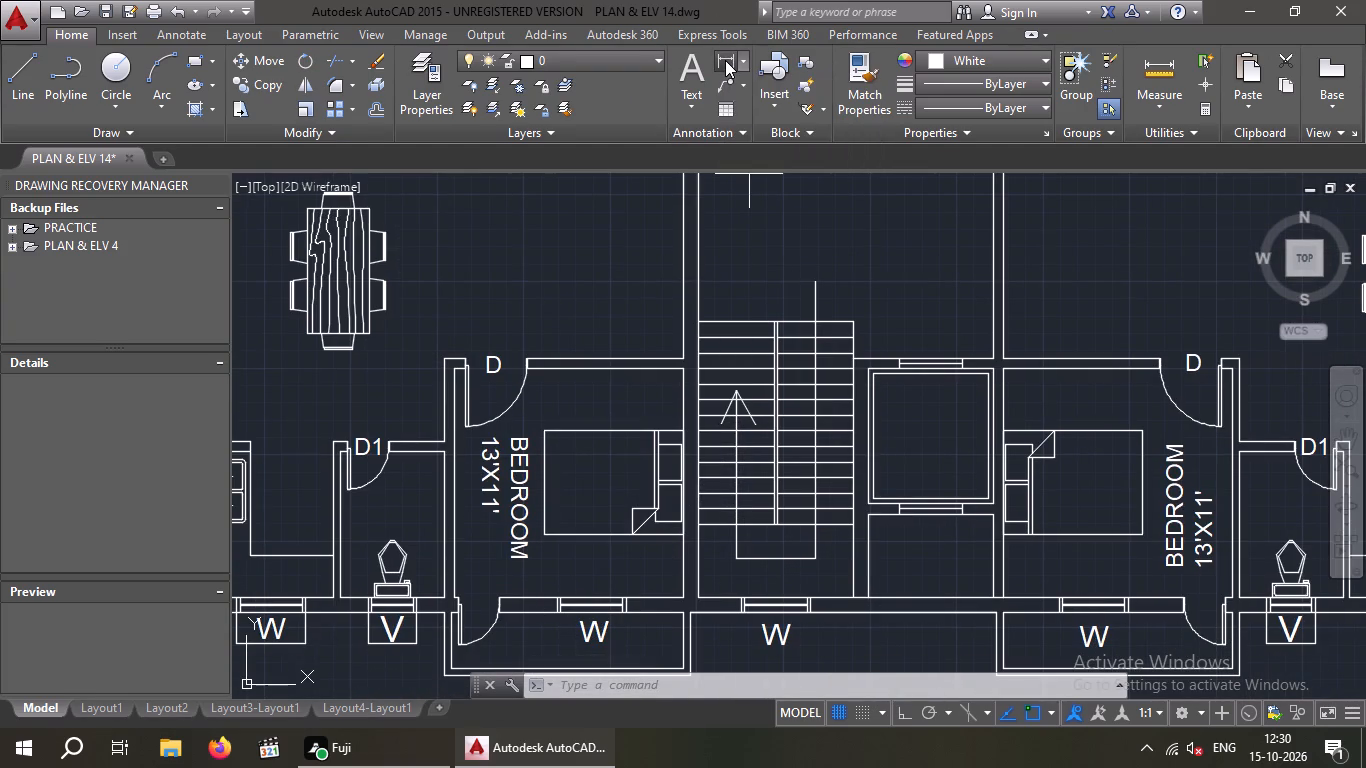
scroll(472, 386, "up", 2)
left_click_drag(430, 347, 446, 347)
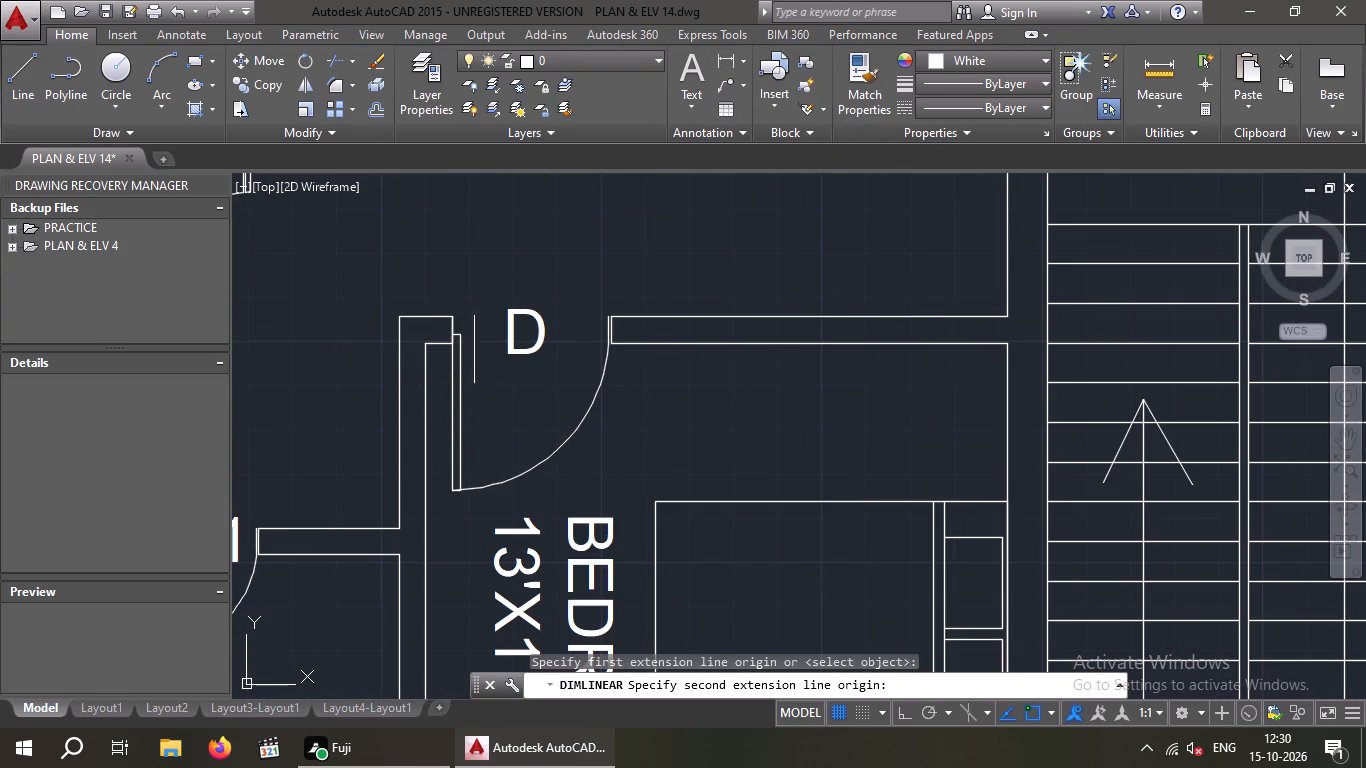
left_click_drag(1010, 344, 1000, 341)
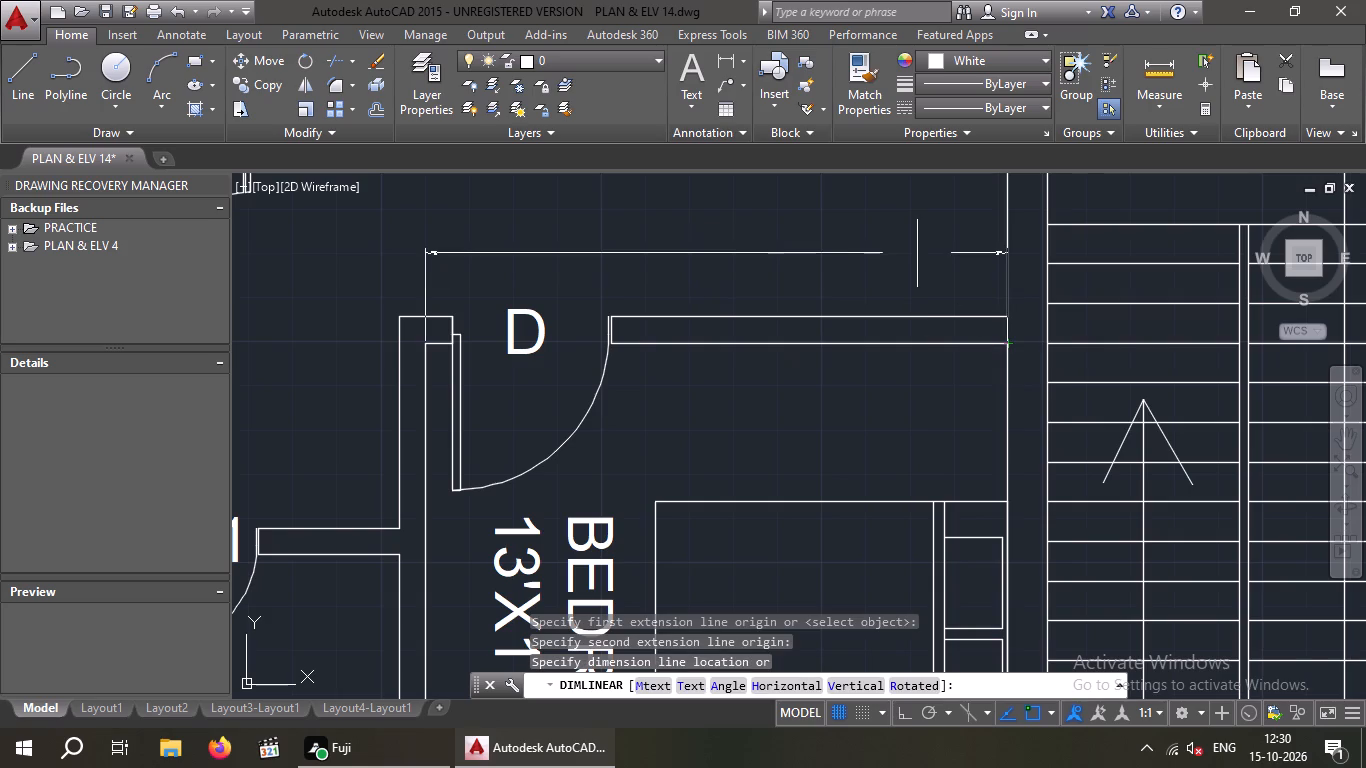
key("space")
Check the north-south depth of the bedroom west of the staircase along its west wall with a linear dimension, without placing it.
scroll(897, 272, "down", 2)
key("space")
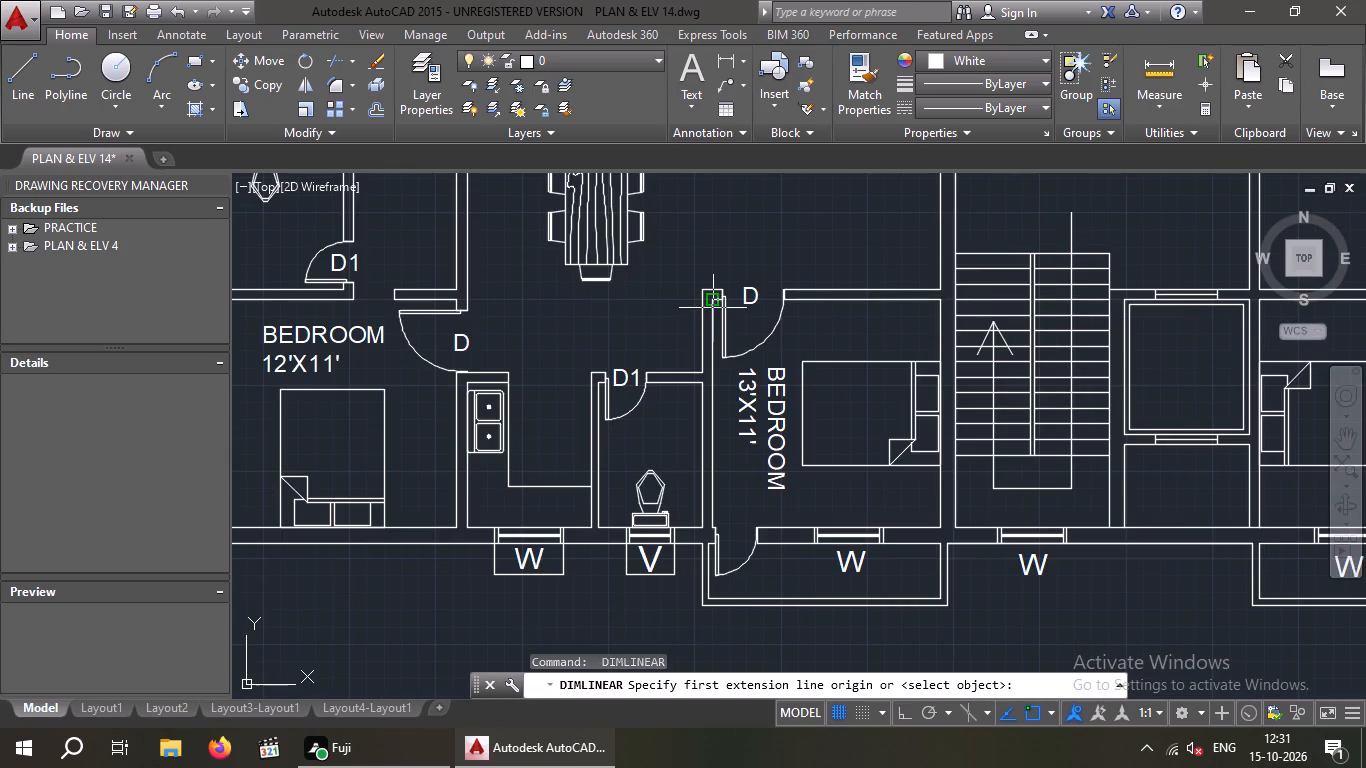
scroll(713, 303, "up", 2)
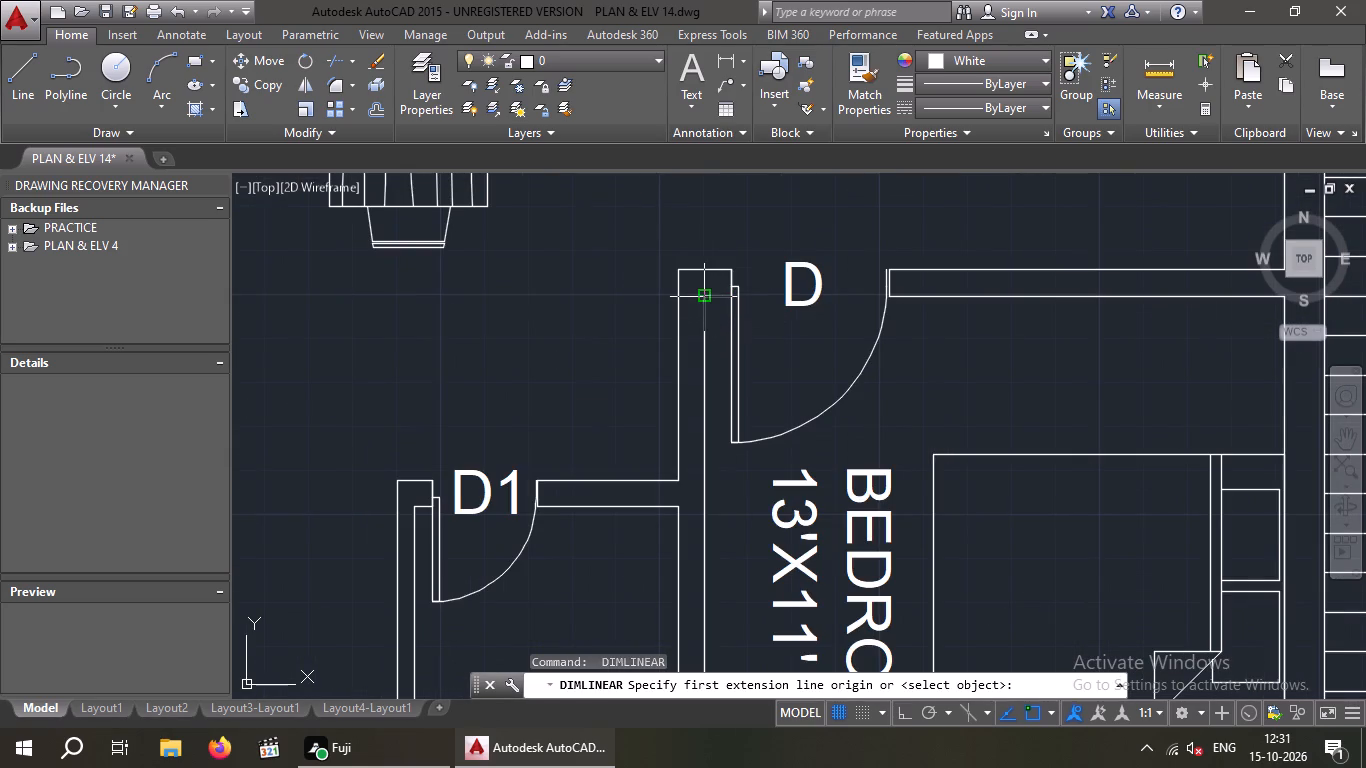
left_click(706, 294)
scroll(706, 295, "down", 4)
scroll(717, 412, "up", 3)
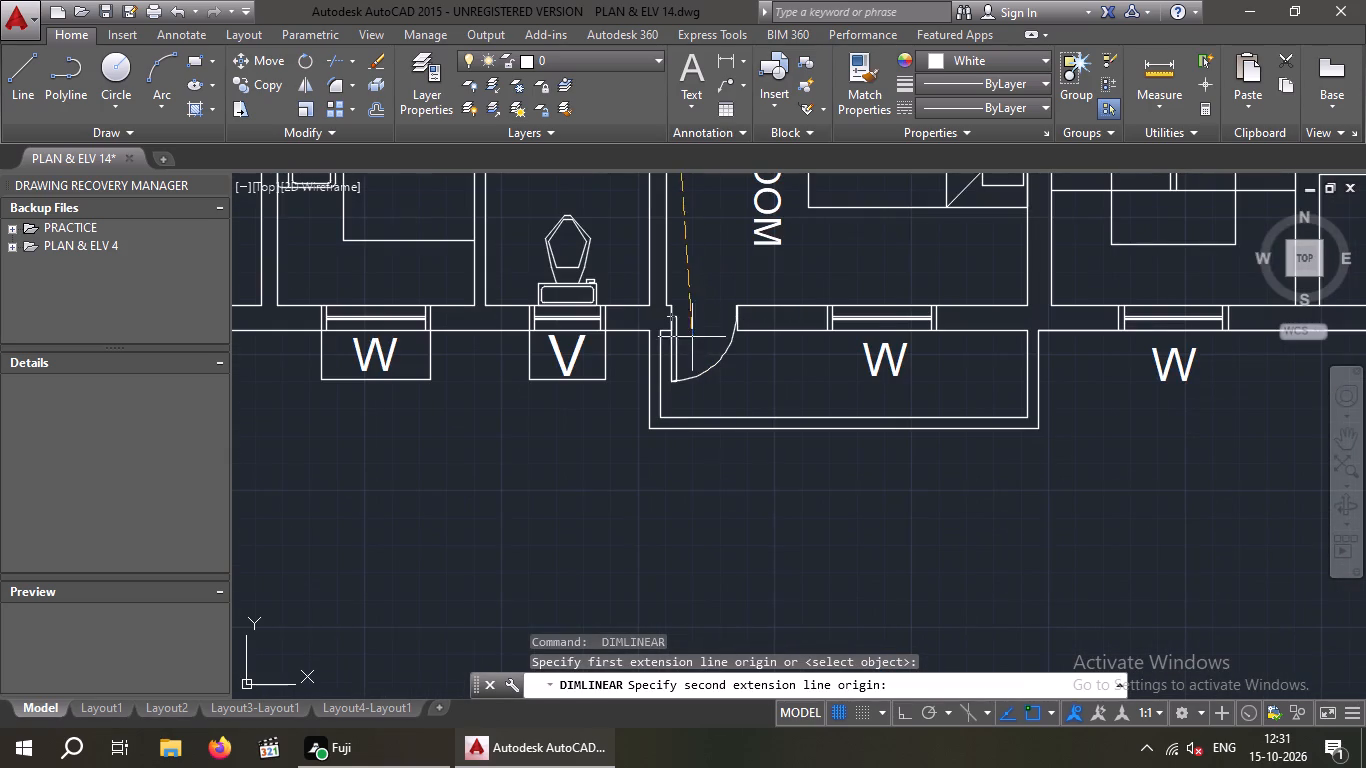
scroll(665, 305, "up", 3)
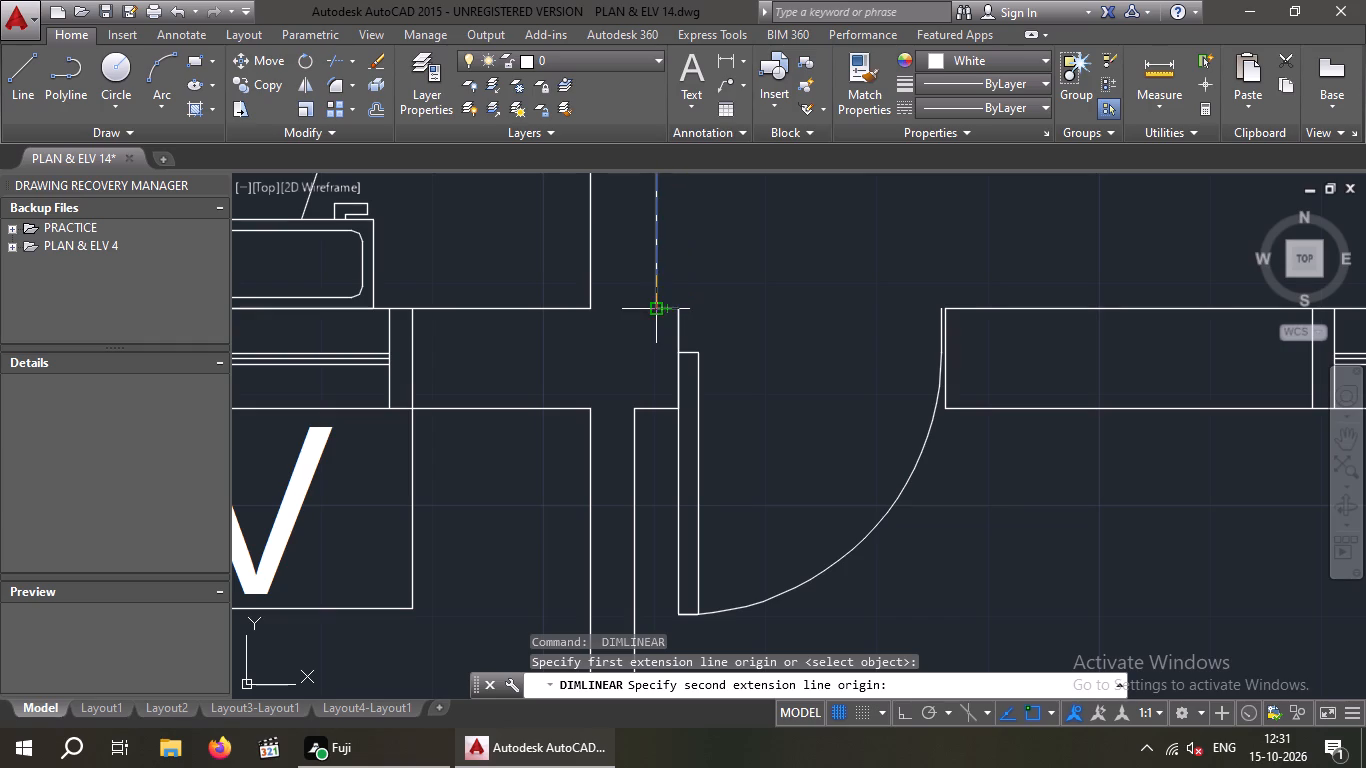
left_click(666, 311)
scroll(678, 315, "down", 2)
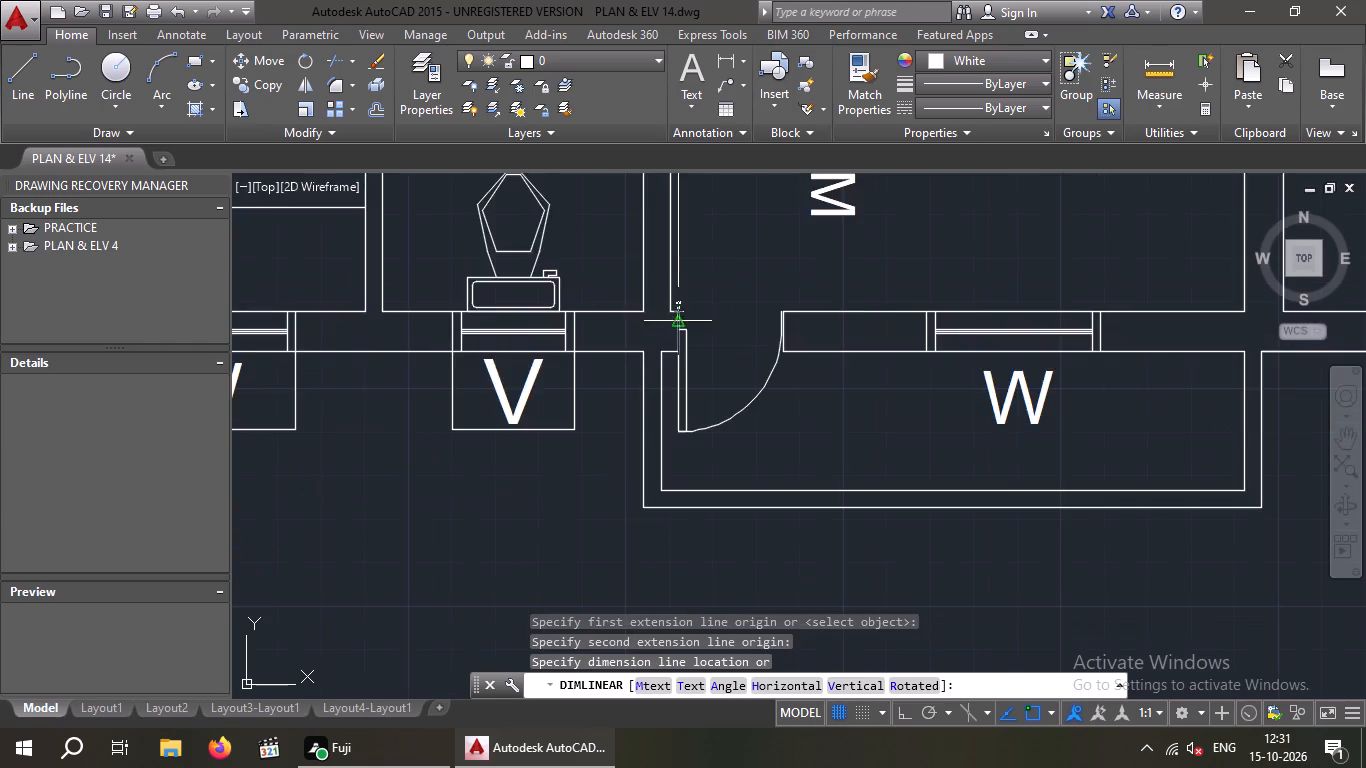
scroll(713, 322, "down", 3)
middle_click_drag(713, 320, 686, 424)
scroll(684, 417, "up", 2)
key("space")
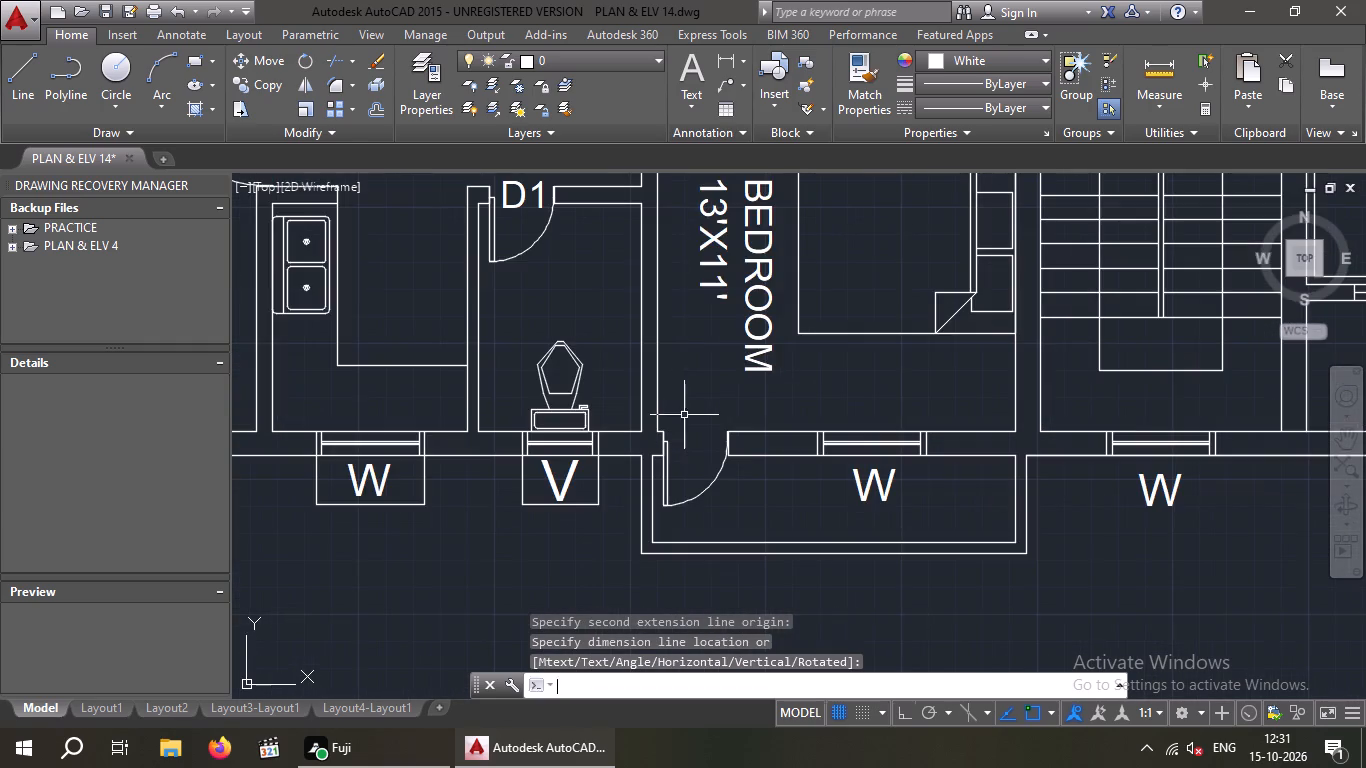
Check the same bedroom's north-south depth along its east wall beside the staircase with a linear dimension, without placing it.
scroll(766, 368, "down", 1)
middle_click_drag(764, 370, 659, 494)
key("space")
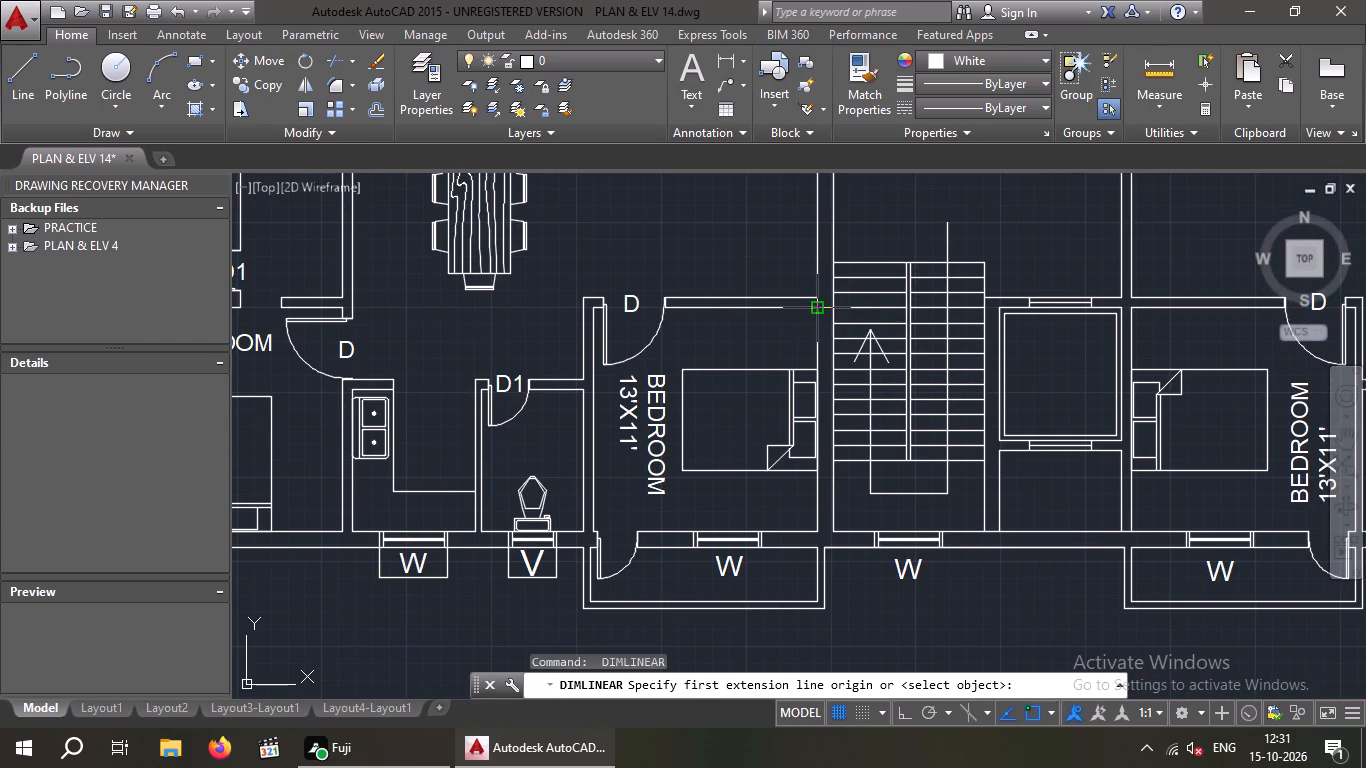
left_click_drag(818, 305, 820, 322)
left_click_drag(815, 528, 805, 528)
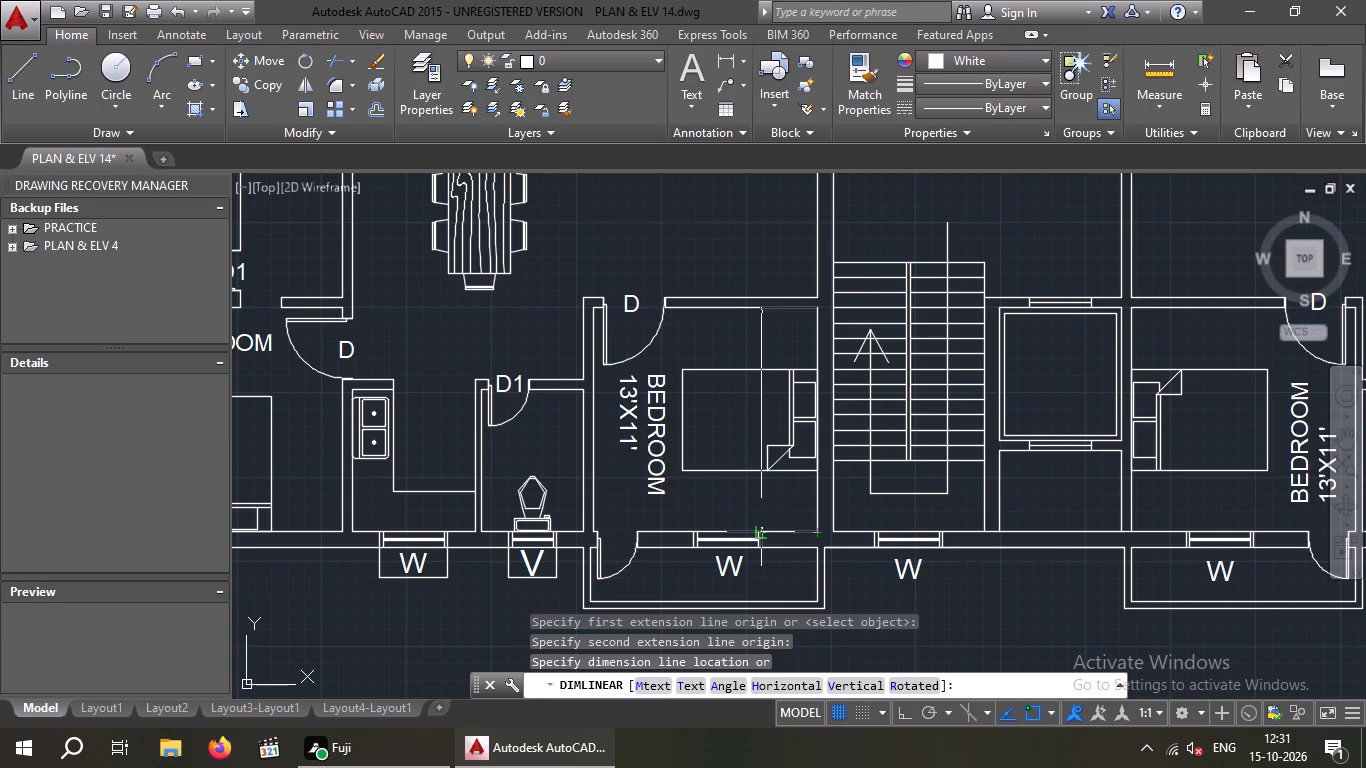
key("space")
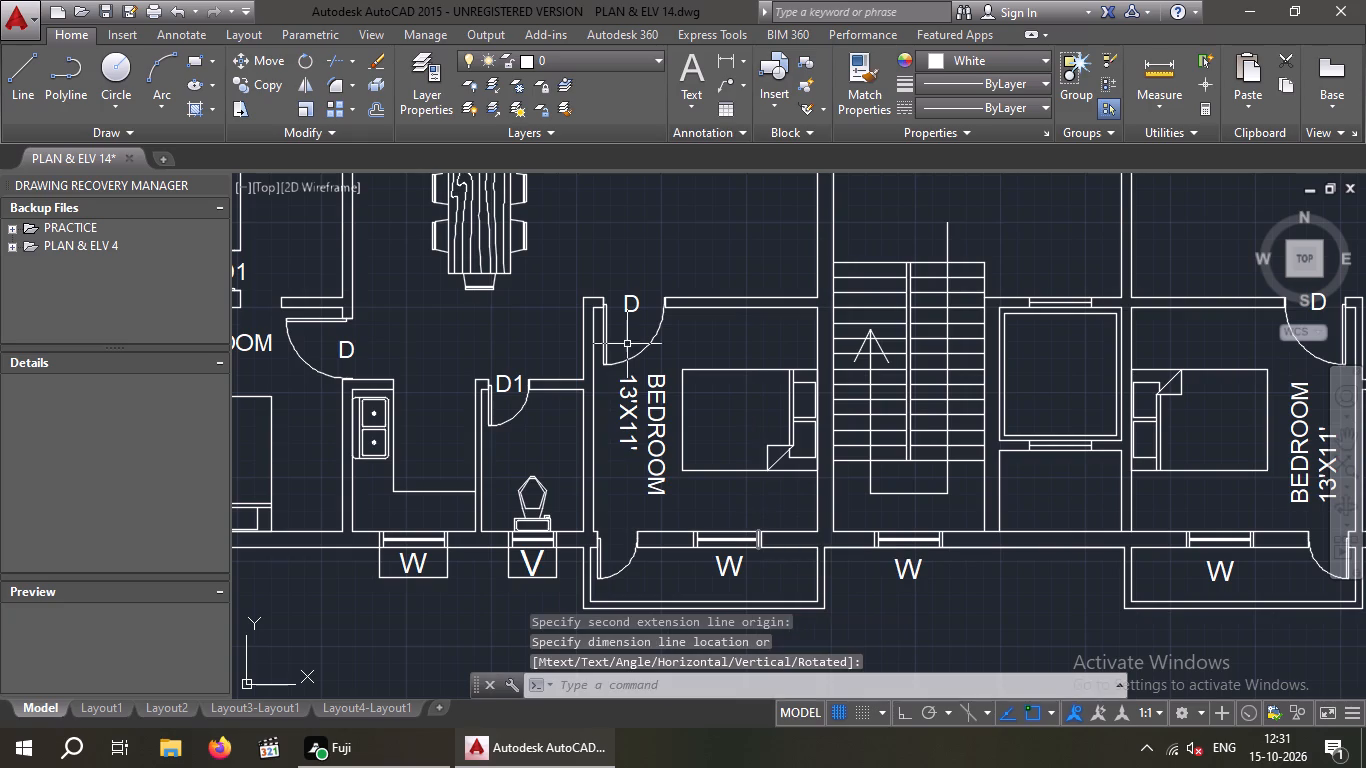
Recheck the inside east-west width of the bedroom west of the staircase with a linear dimension, without placing it.
key("space")
scroll(600, 312, "up", 3)
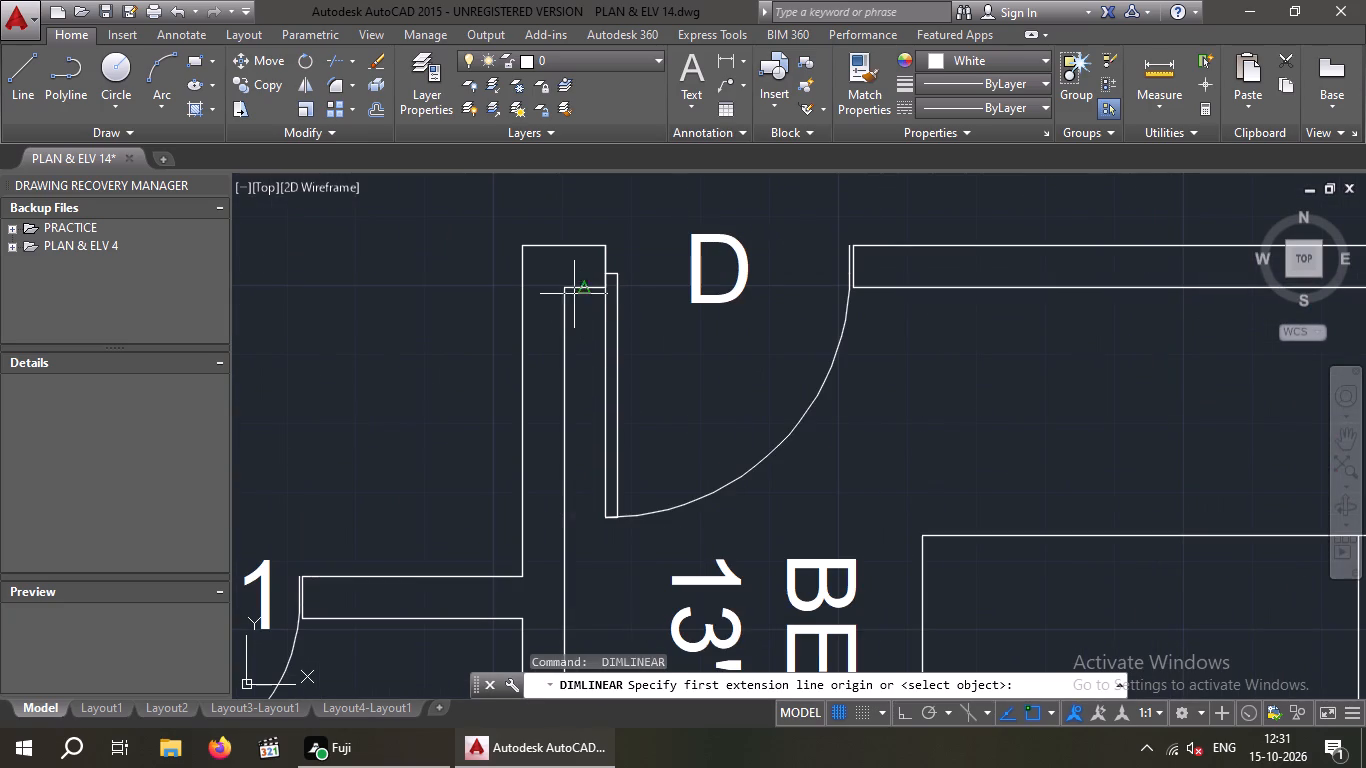
left_click(566, 289)
scroll(711, 354, "down", 3)
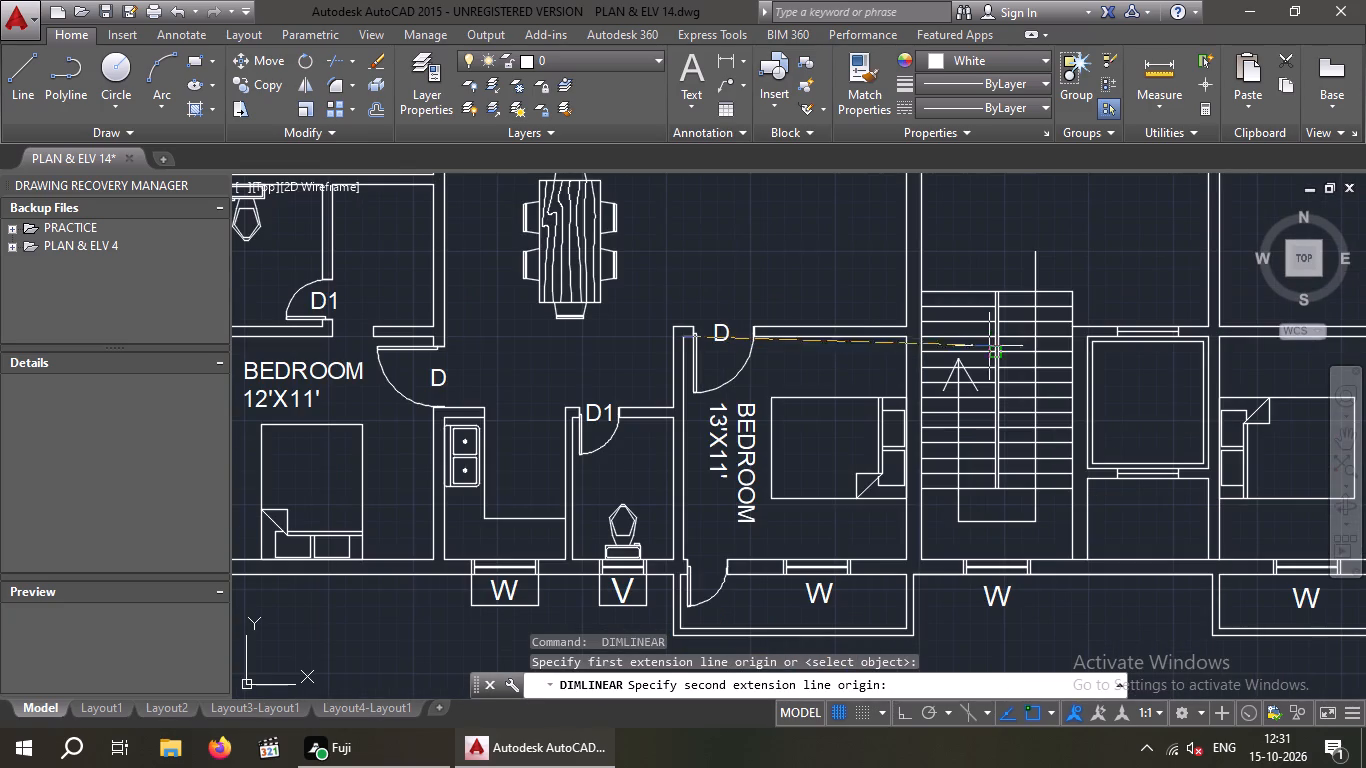
scroll(883, 333, "up", 3)
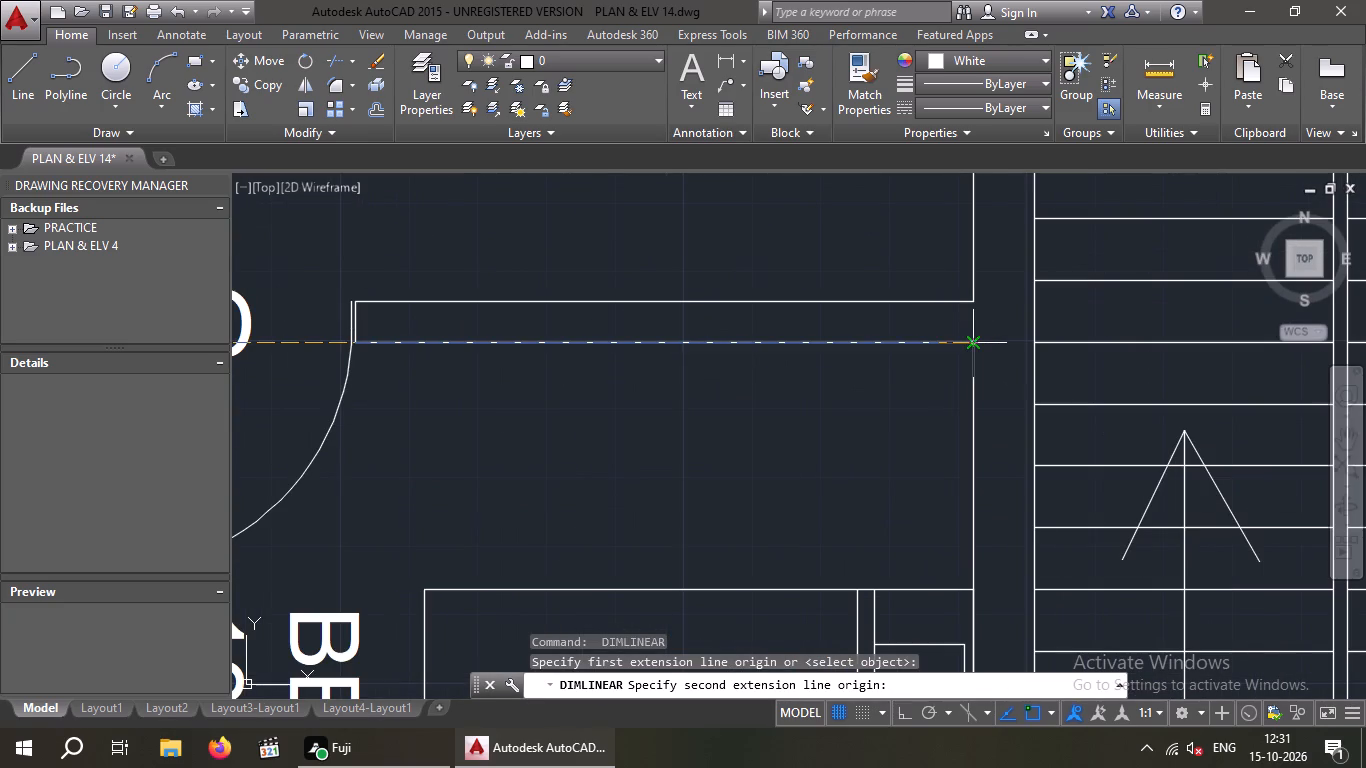
left_click(975, 341)
key("space")
scroll(711, 494, "down", 2)
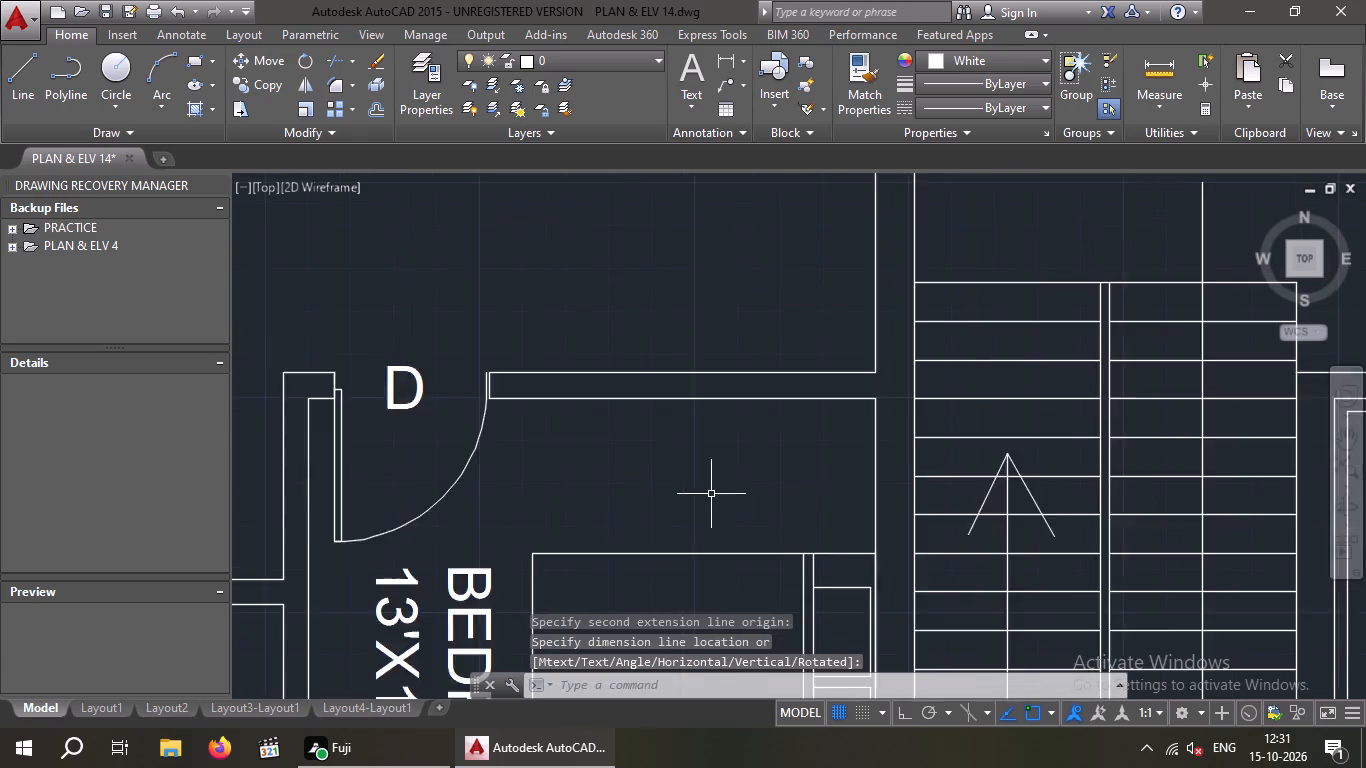
Change the size in the label of the south bedroom west of the staircase to 11'X11'.
middle_click_drag(727, 517, 730, 394)
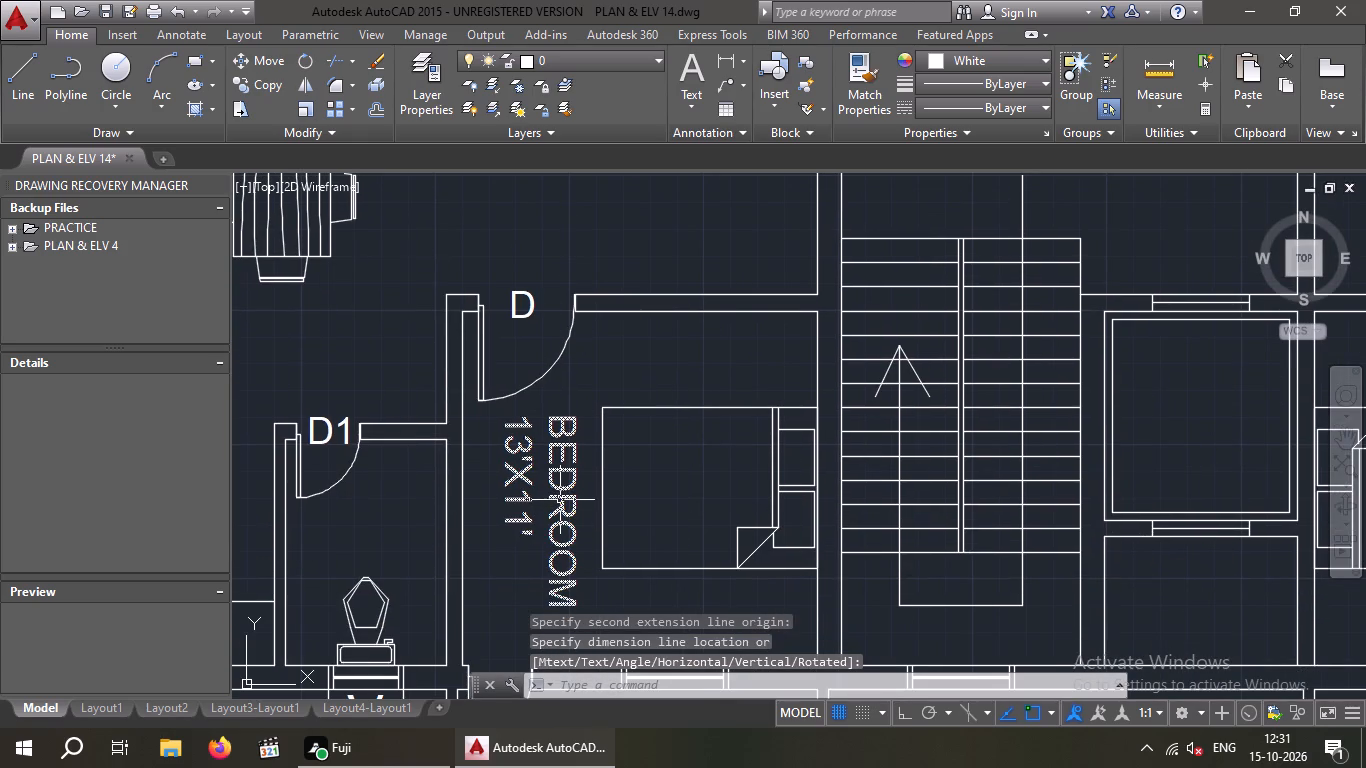
double_click(560, 499)
left_click(612, 491)
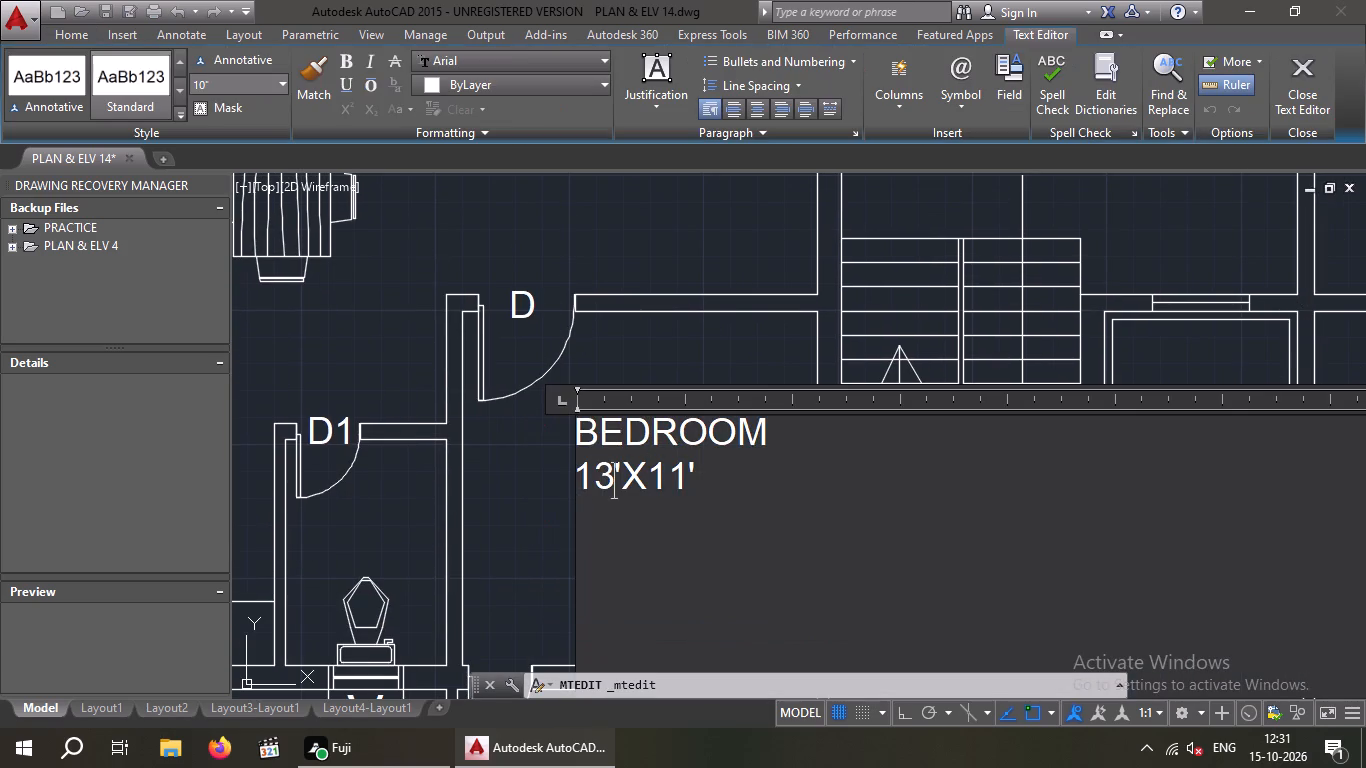
key("BackSpace")
key("1")
left_click(506, 495)
Change the size in the label of the matching south bedroom east of the lift to 11'X11'.
scroll(583, 478, "down", 2)
middle_click_drag(656, 497, 512, 479)
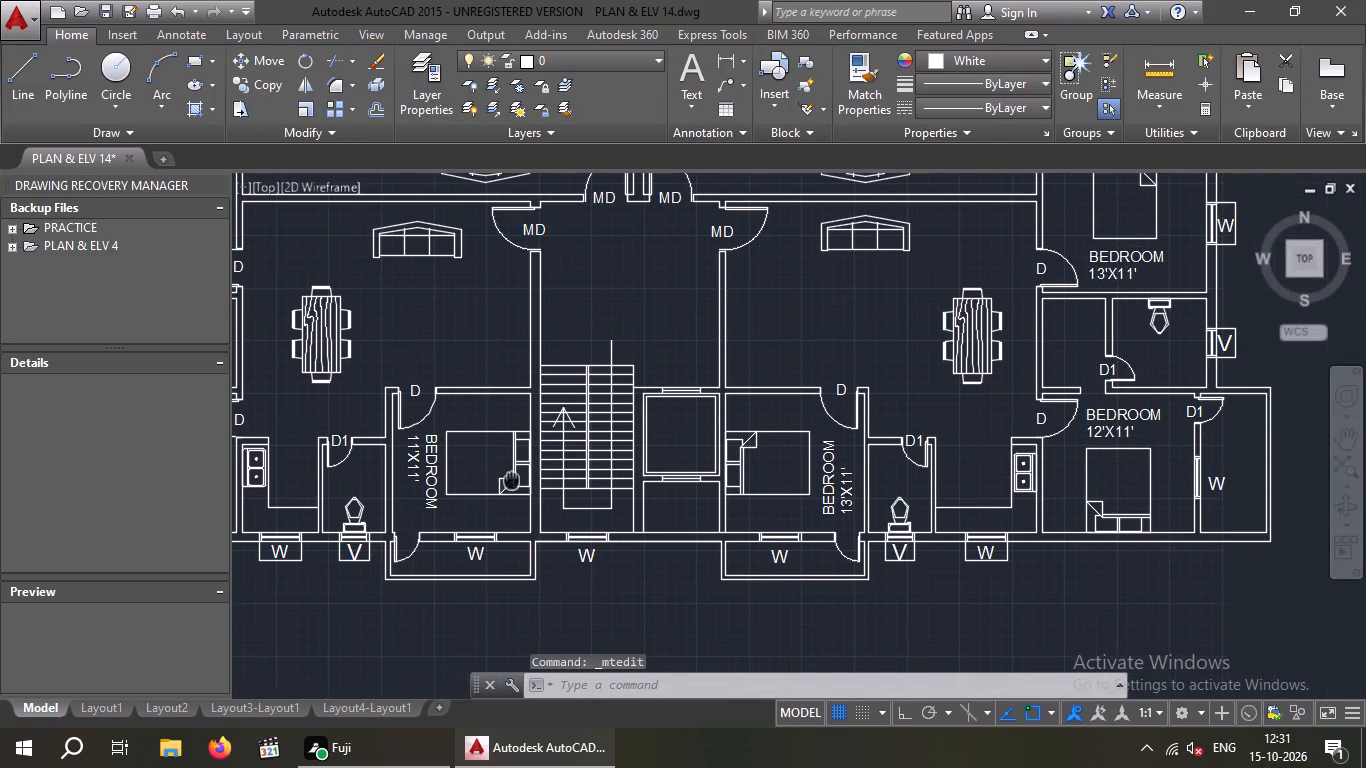
scroll(844, 503, "up", 1)
double_click(842, 513)
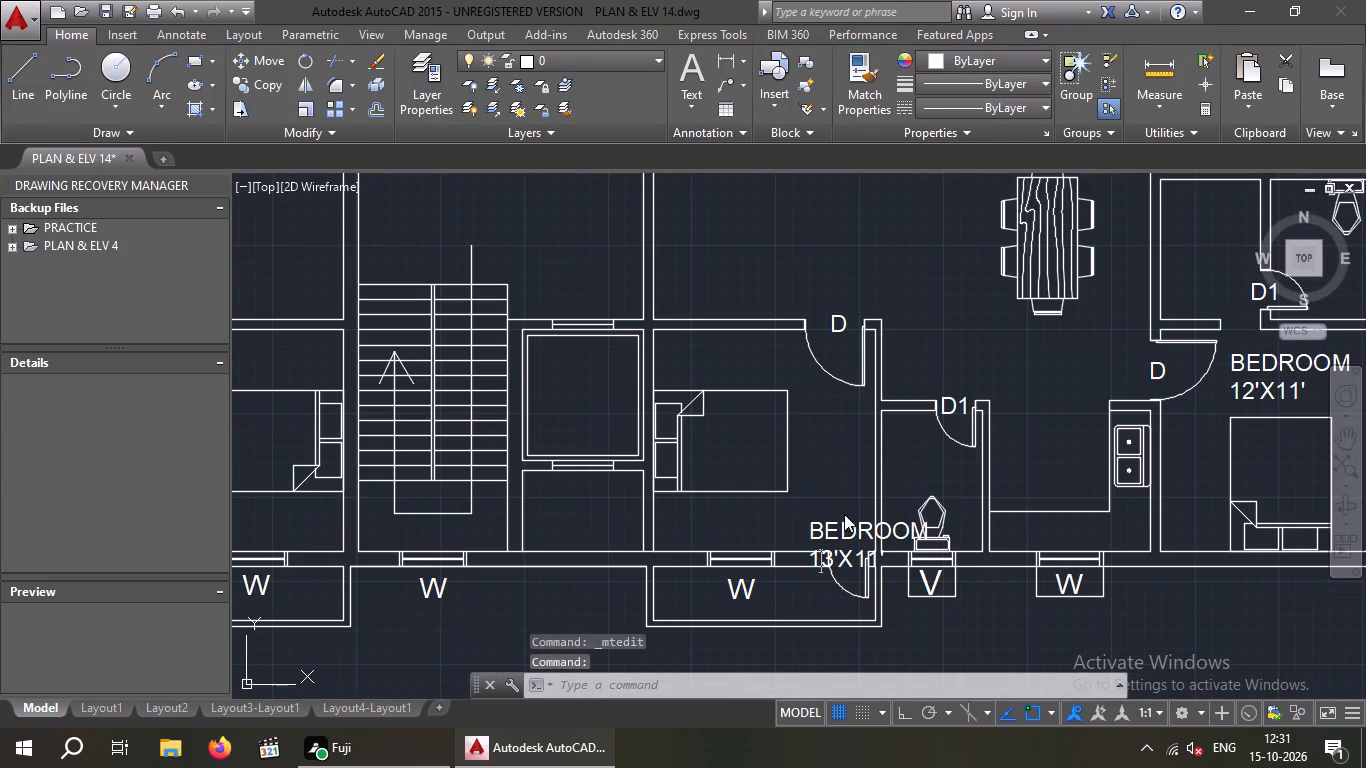
left_click(831, 559)
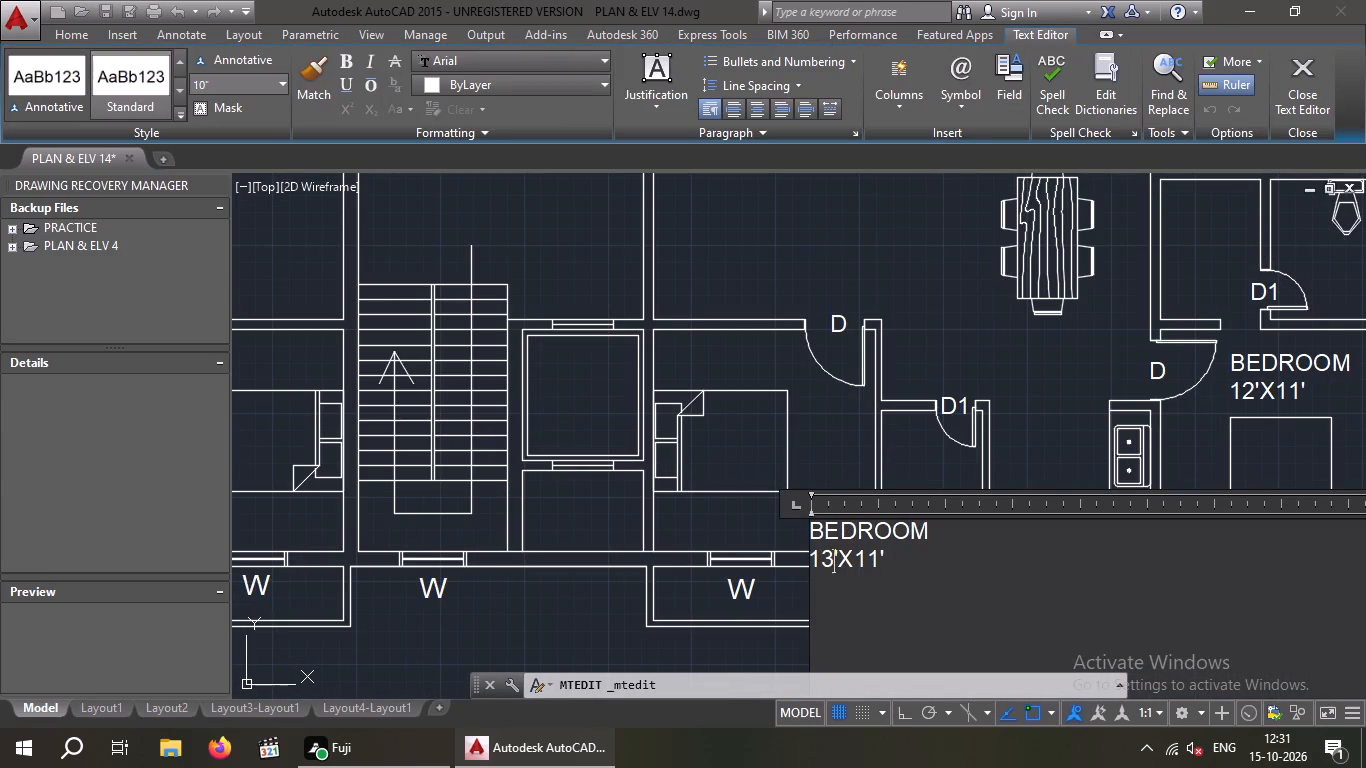
key("BackSpace")
key("1")
left_click(796, 266)
Copy the "HALL AND DINNIG 13'X10'6"" label from the hatched-wall plan into the two north halls of the apartment plan.
scroll(840, 496, "down", 1)
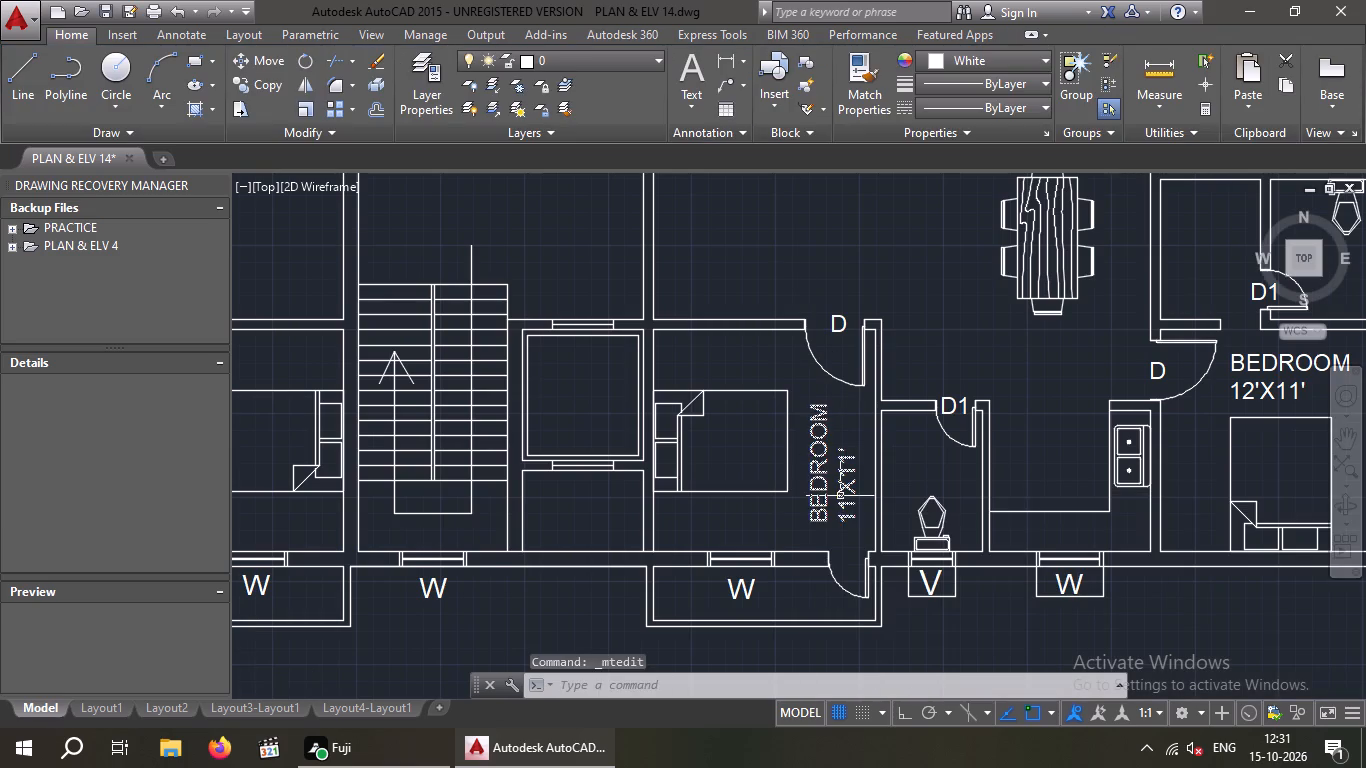
middle_click_drag(827, 496, 824, 469)
scroll(815, 480, "down", 1)
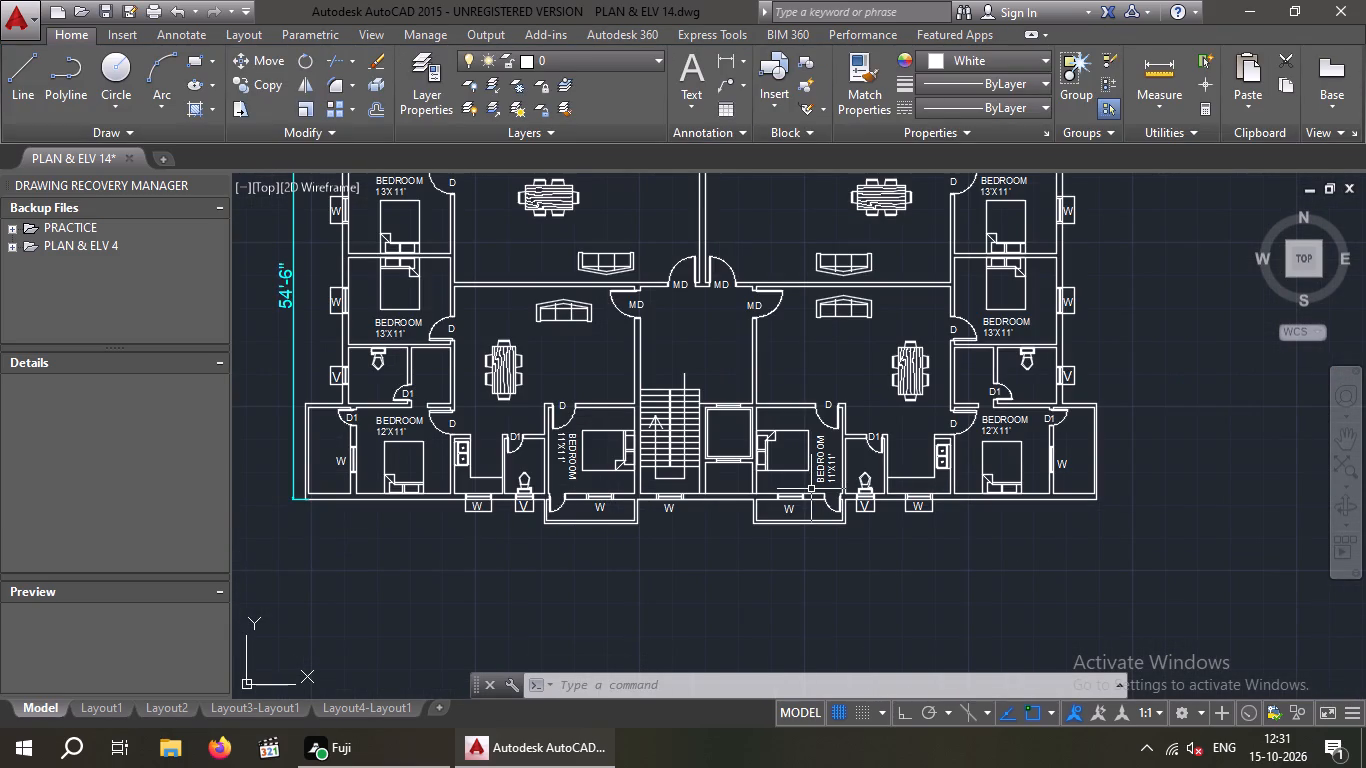
middle_click_drag(886, 372, 843, 457)
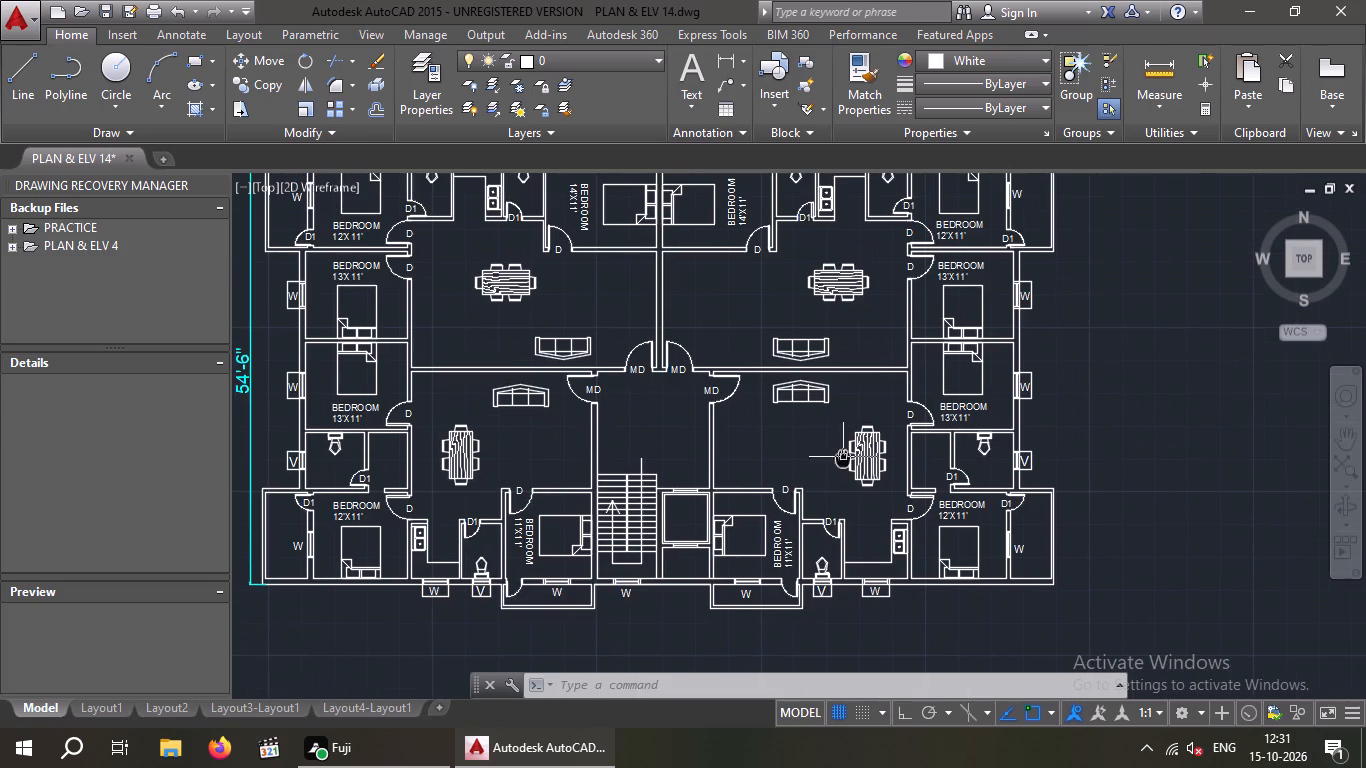
scroll(864, 446, "down", 1)
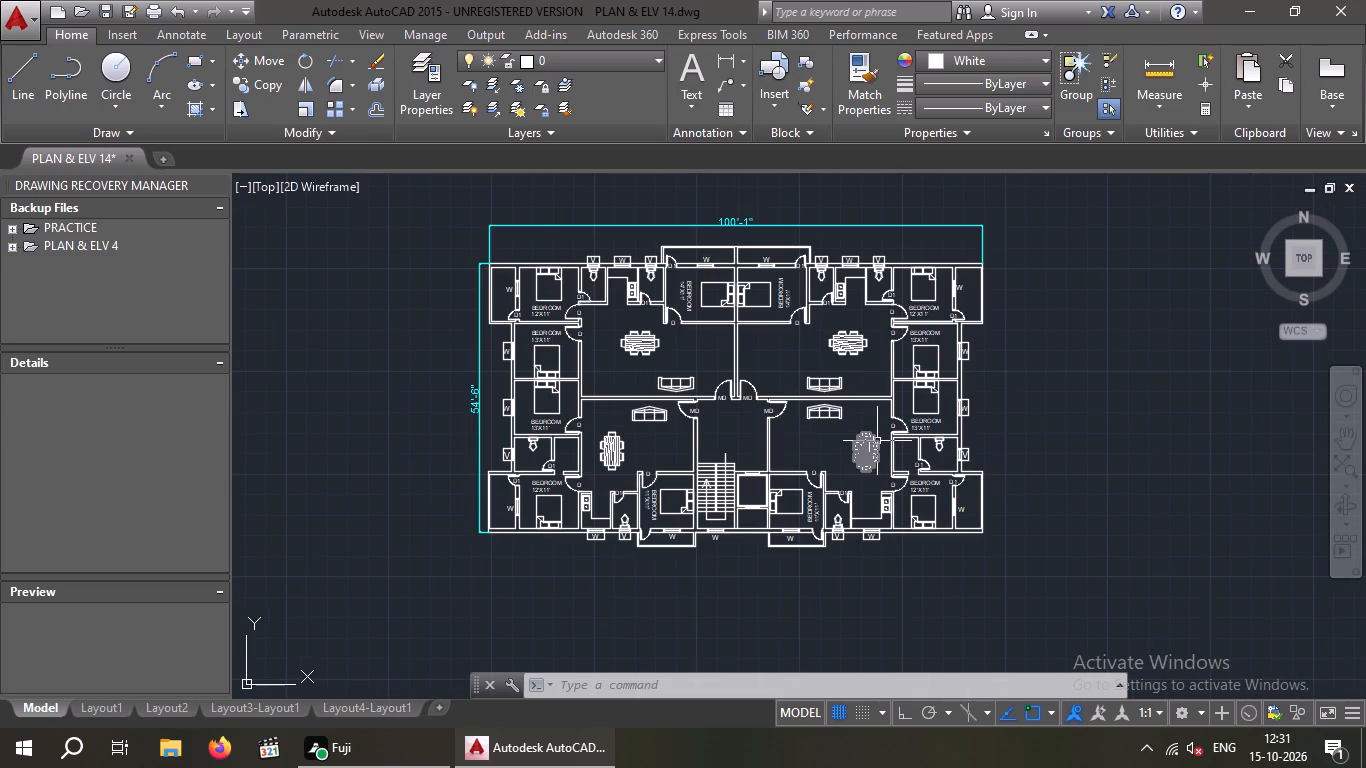
middle_click_drag(905, 384, 915, 340)
scroll(907, 342, "down", 1)
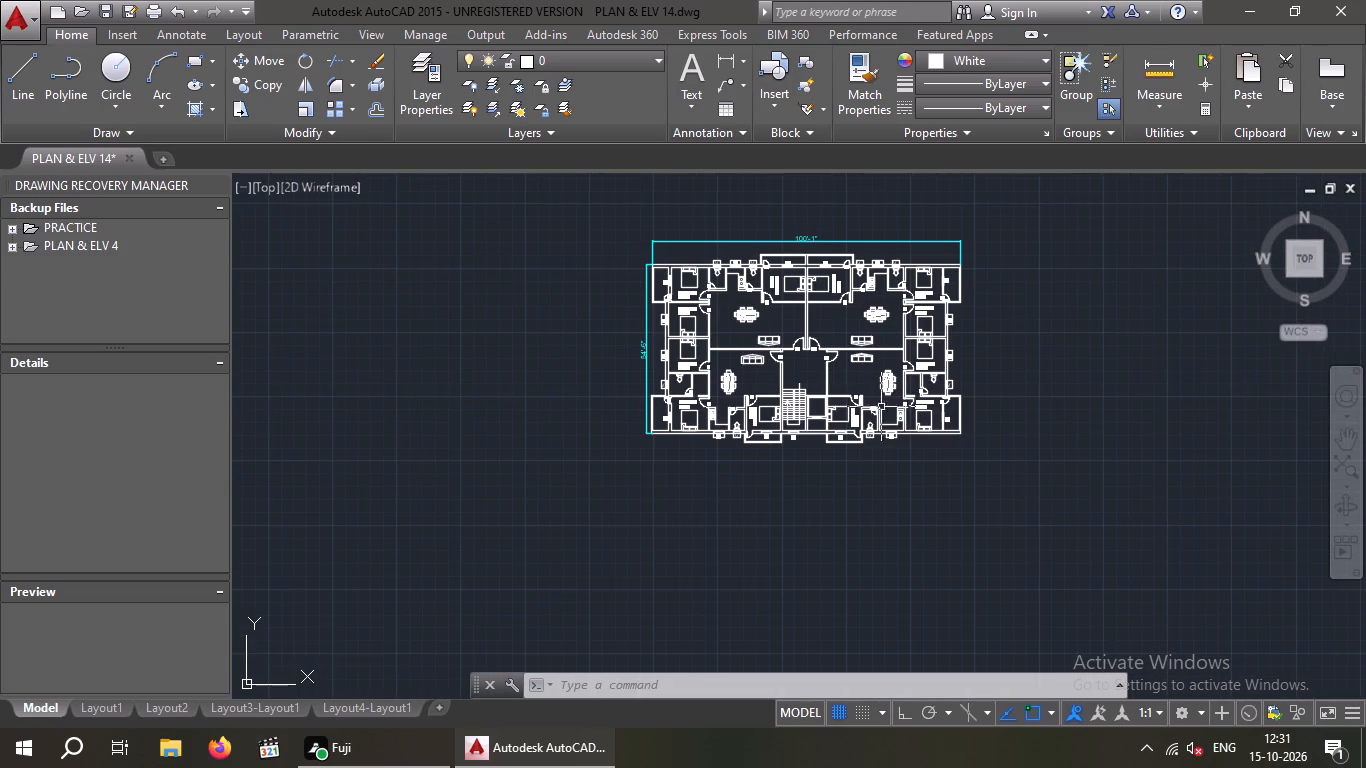
middle_click_drag(838, 397, 838, 346)
scroll(823, 340, "down", 1)
middle_click(744, 420)
middle_click_drag(754, 392, 760, 365)
scroll(758, 377, "up", 1)
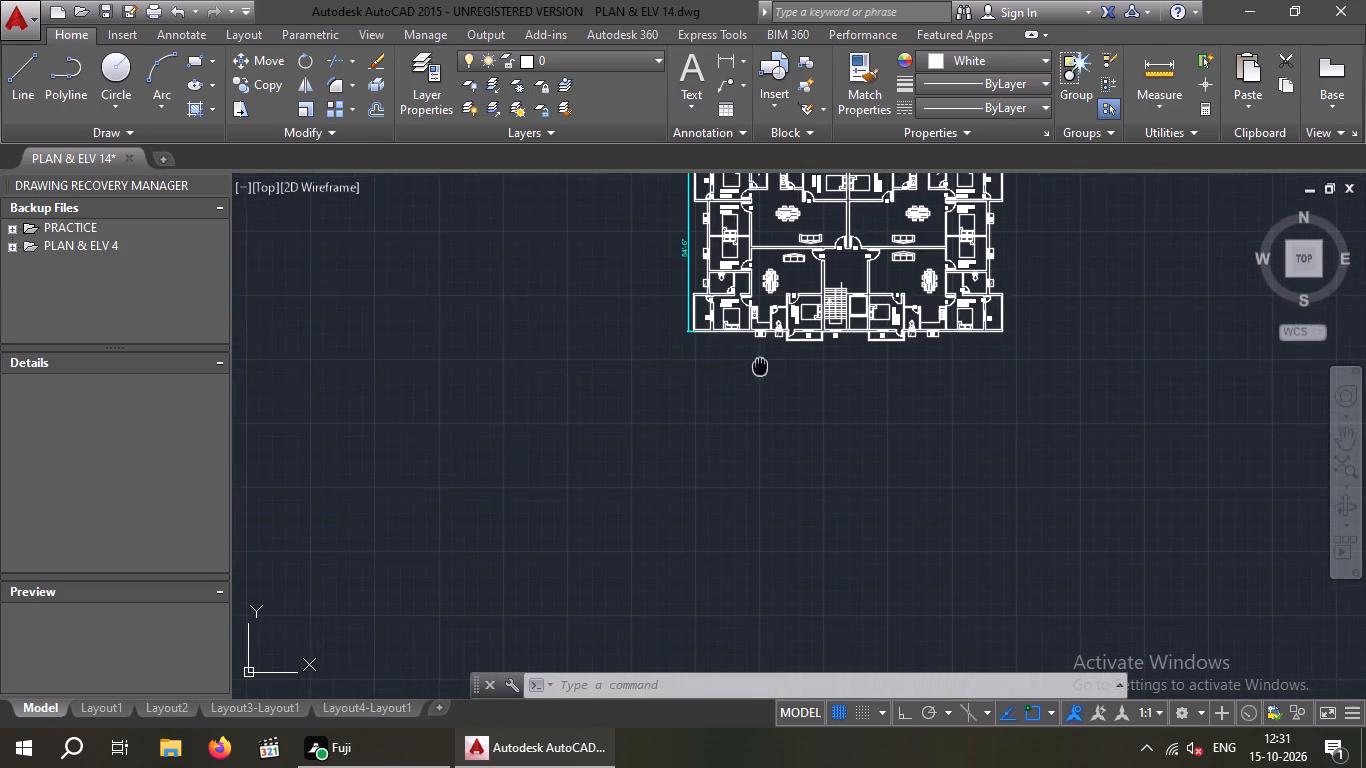
scroll(775, 397, "down", 4)
middle_click_drag(792, 486, 762, 355)
scroll(675, 645, "up", 5)
middle_click_drag(691, 573, 697, 335)
scroll(641, 486, "up", 4)
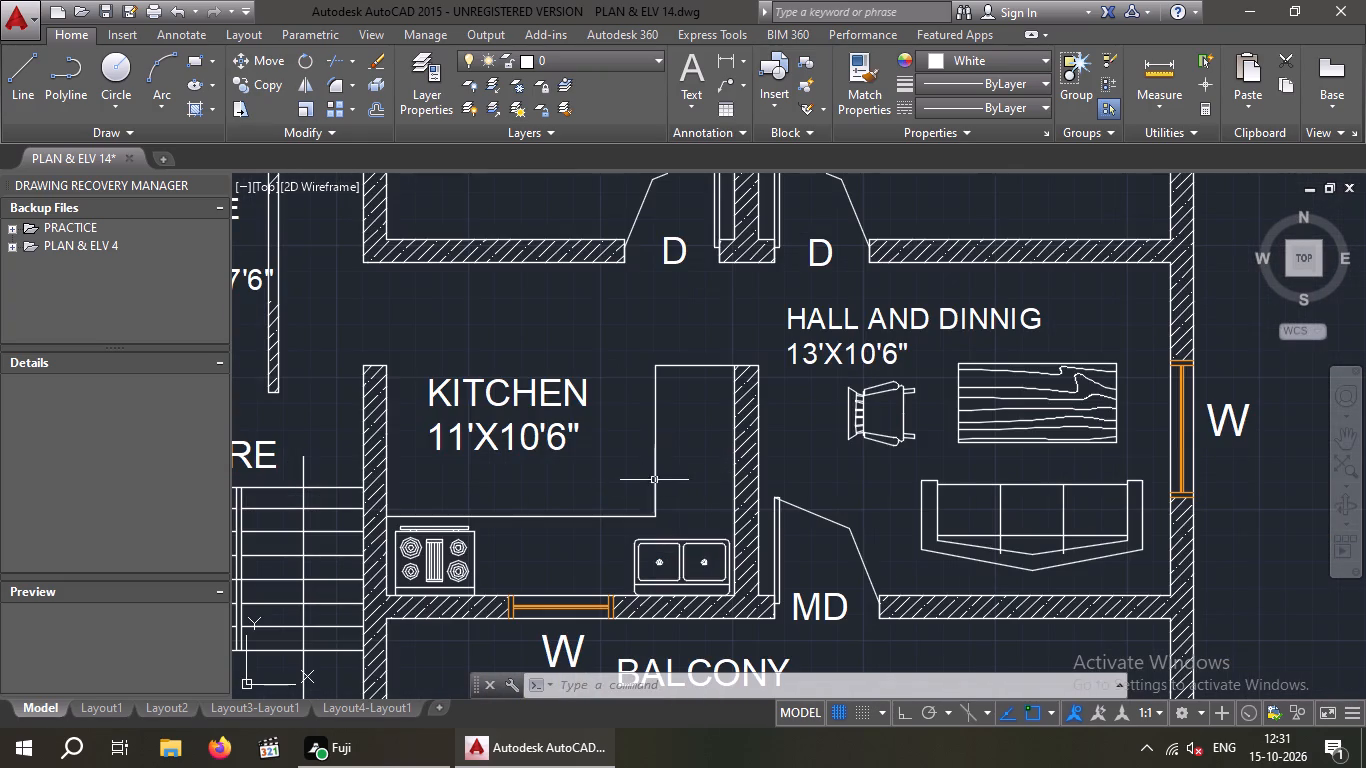
left_click(801, 355)
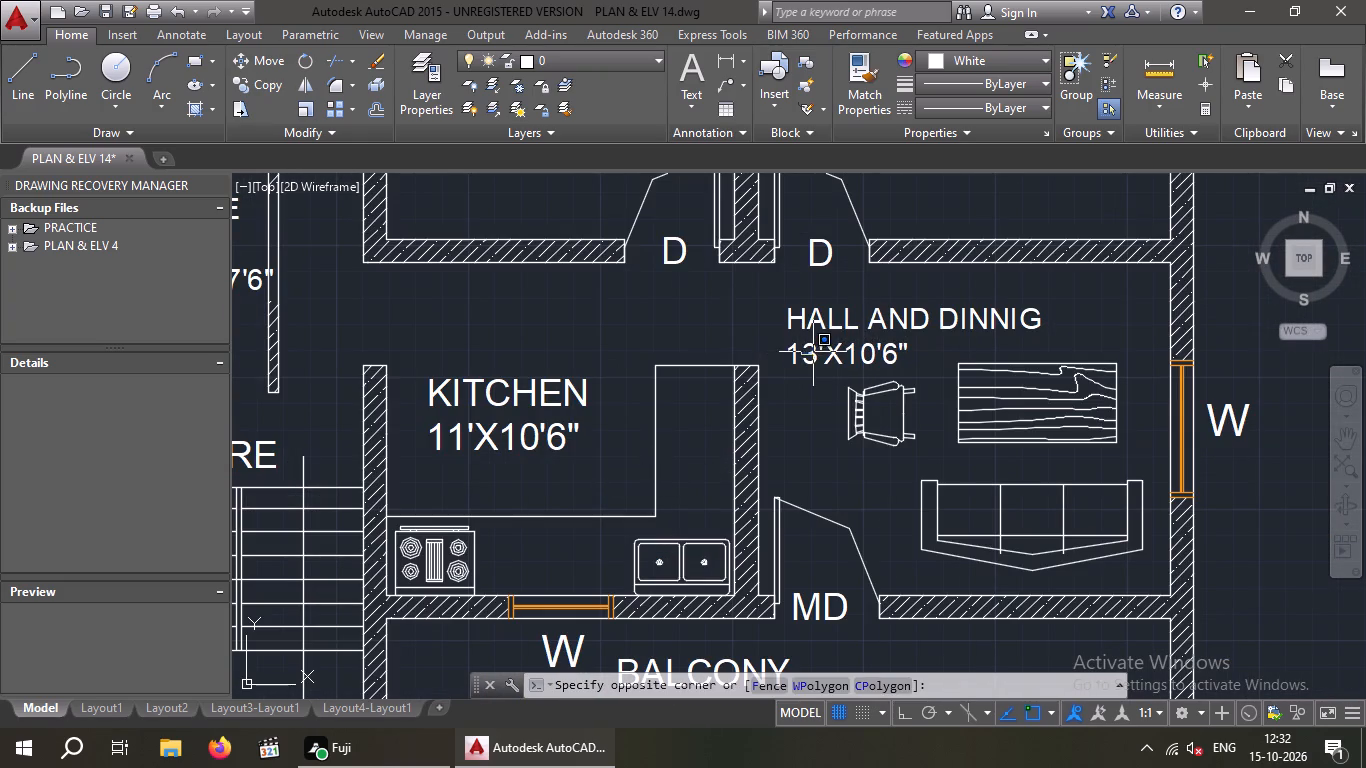
left_click(876, 343)
left_click_drag(924, 331, 851, 356)
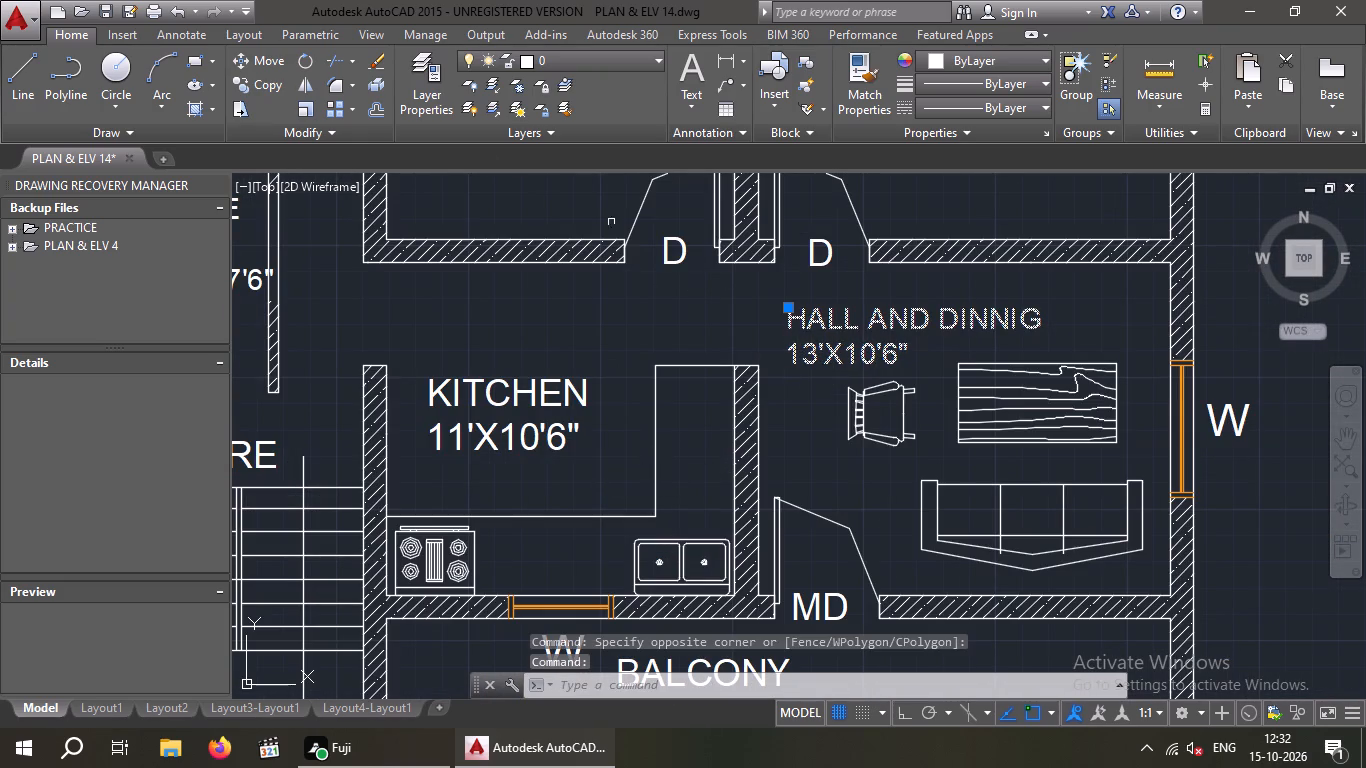
left_click(249, 82)
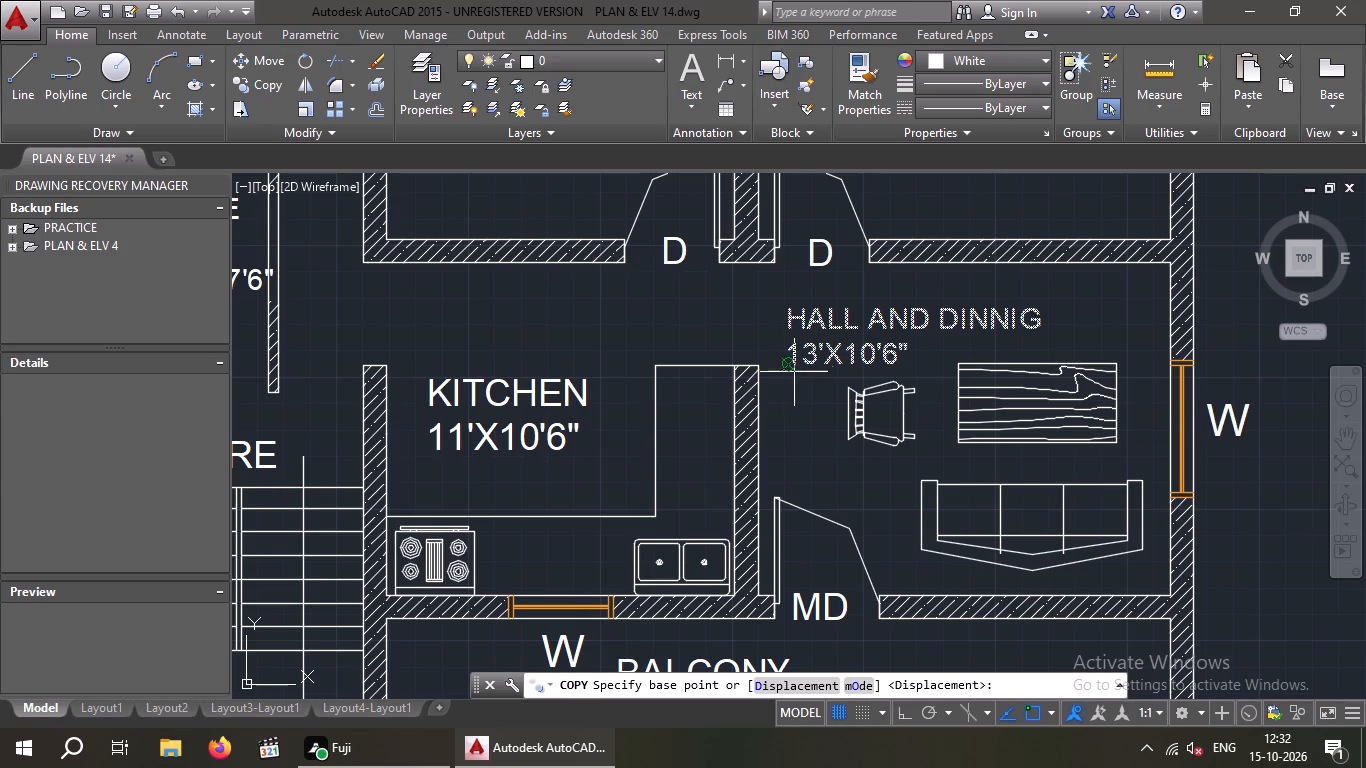
left_click(796, 367)
scroll(801, 386, "down", 12)
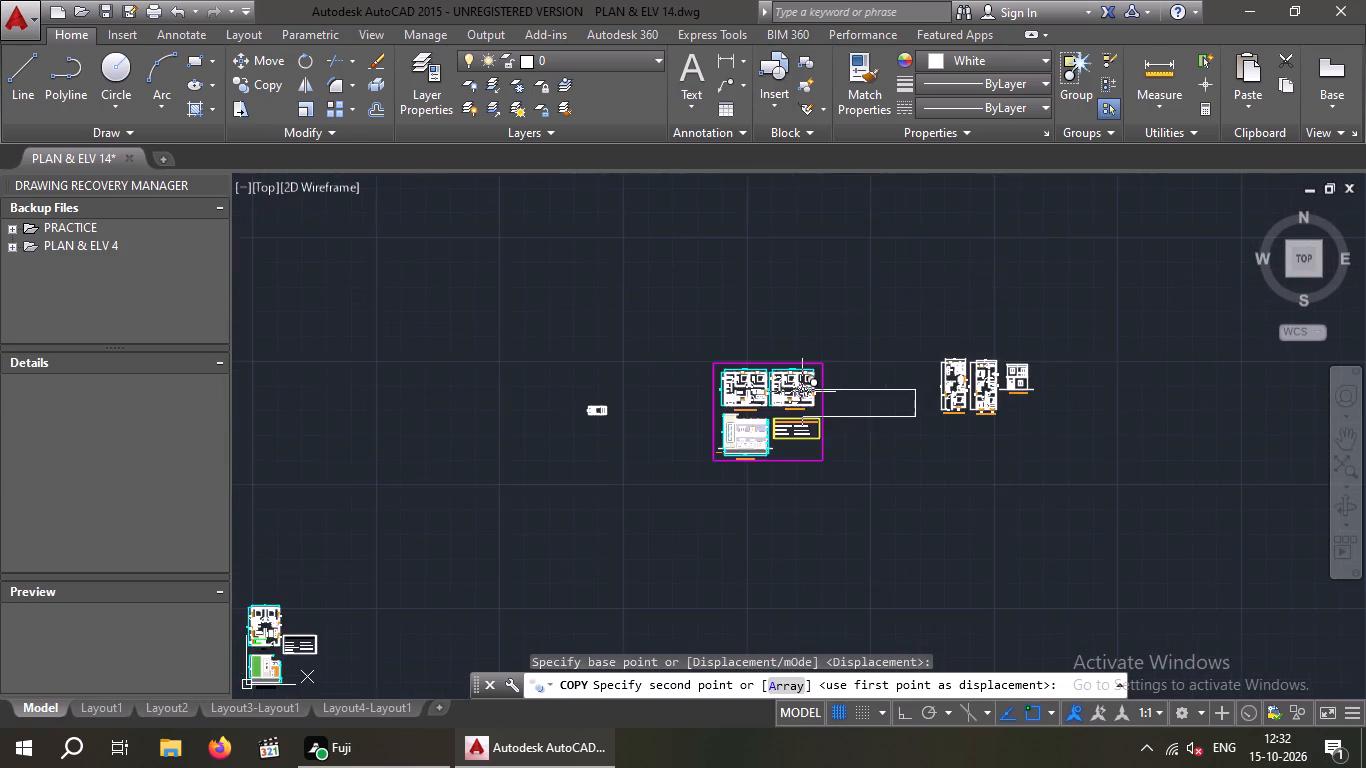
scroll(802, 387, "down", 2)
middle_click_drag(827, 370, 614, 570)
scroll(628, 344, "up", 6)
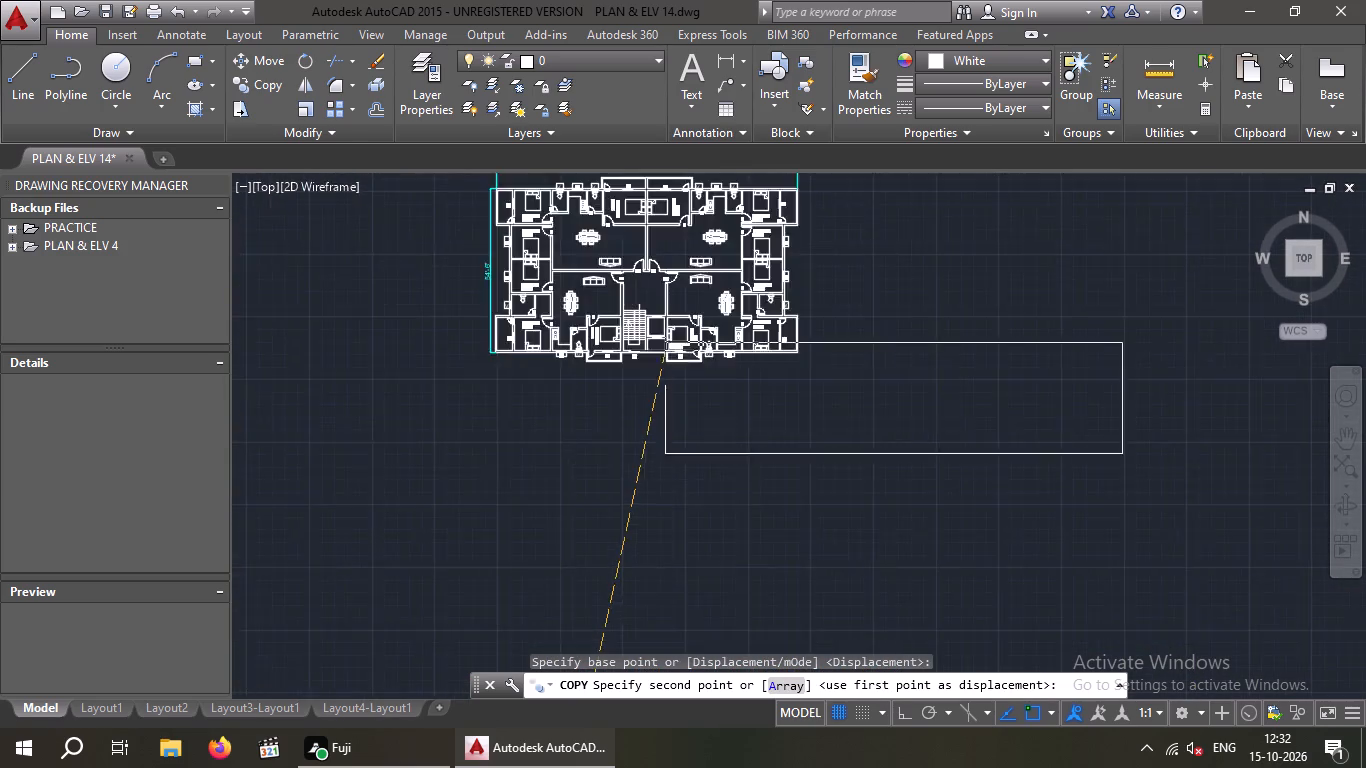
scroll(665, 351, "up", 1)
middle_click_drag(668, 362, 566, 613)
scroll(359, 364, "up", 2)
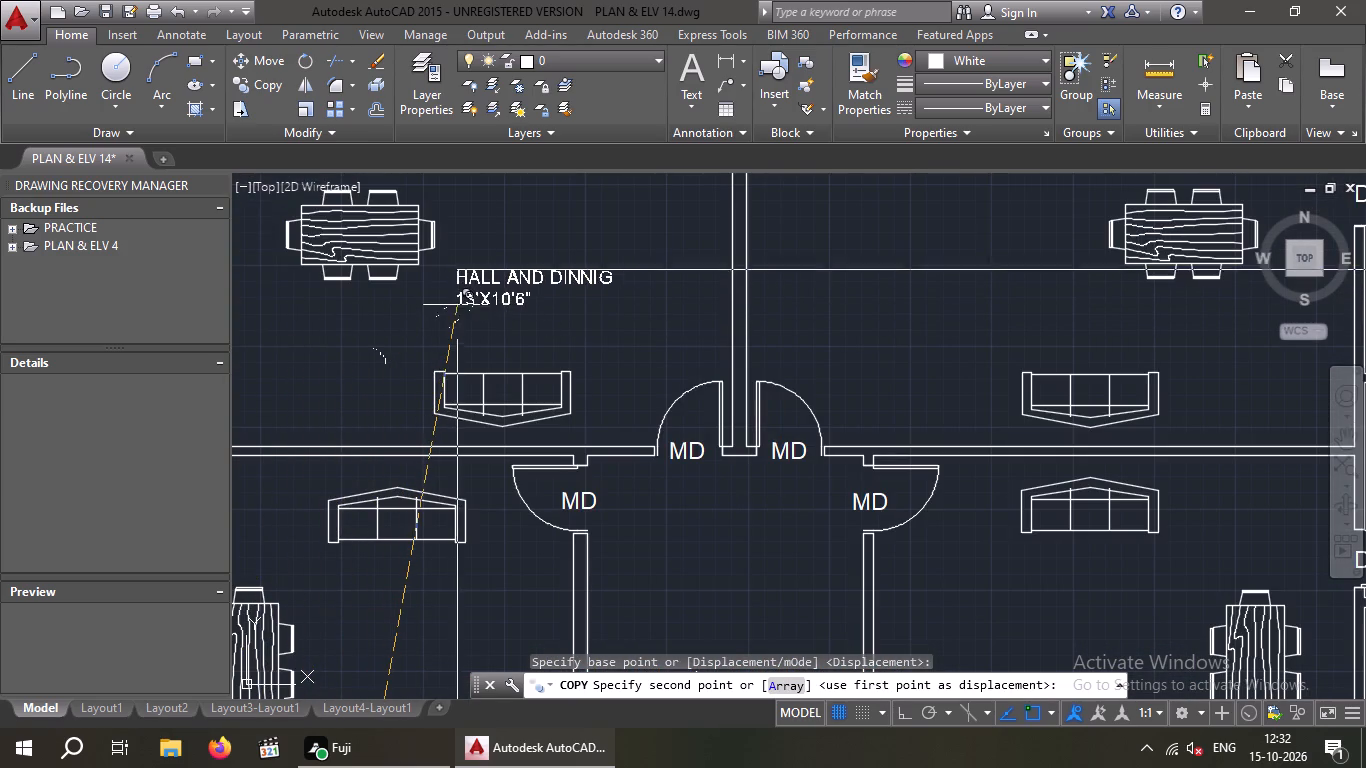
left_click(457, 305)
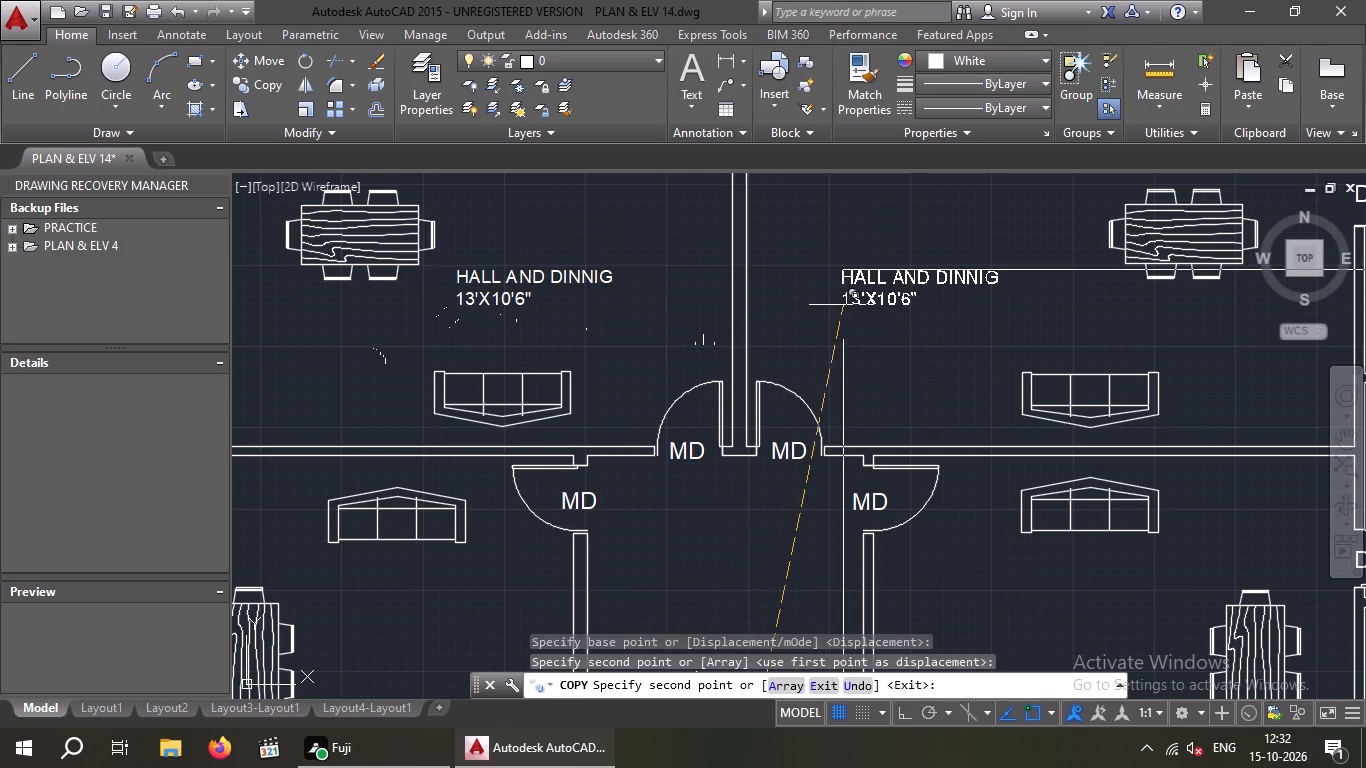
left_click(844, 304)
Place further copies of the "HALL AND DINNIG" label in the two south halls, beside their dining tables.
scroll(844, 304, "down", 1)
scroll(542, 530, "up", 1)
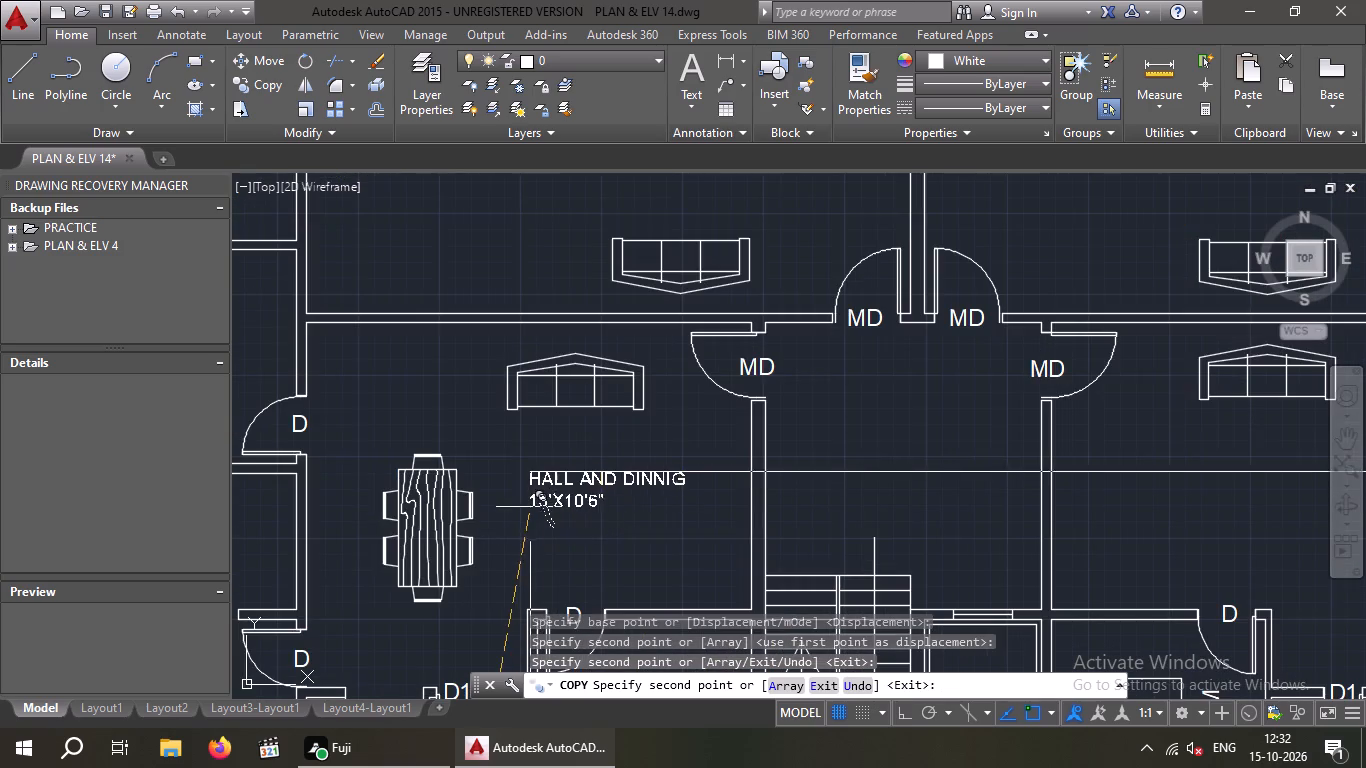
left_click(516, 496)
scroll(592, 484, "down", 2)
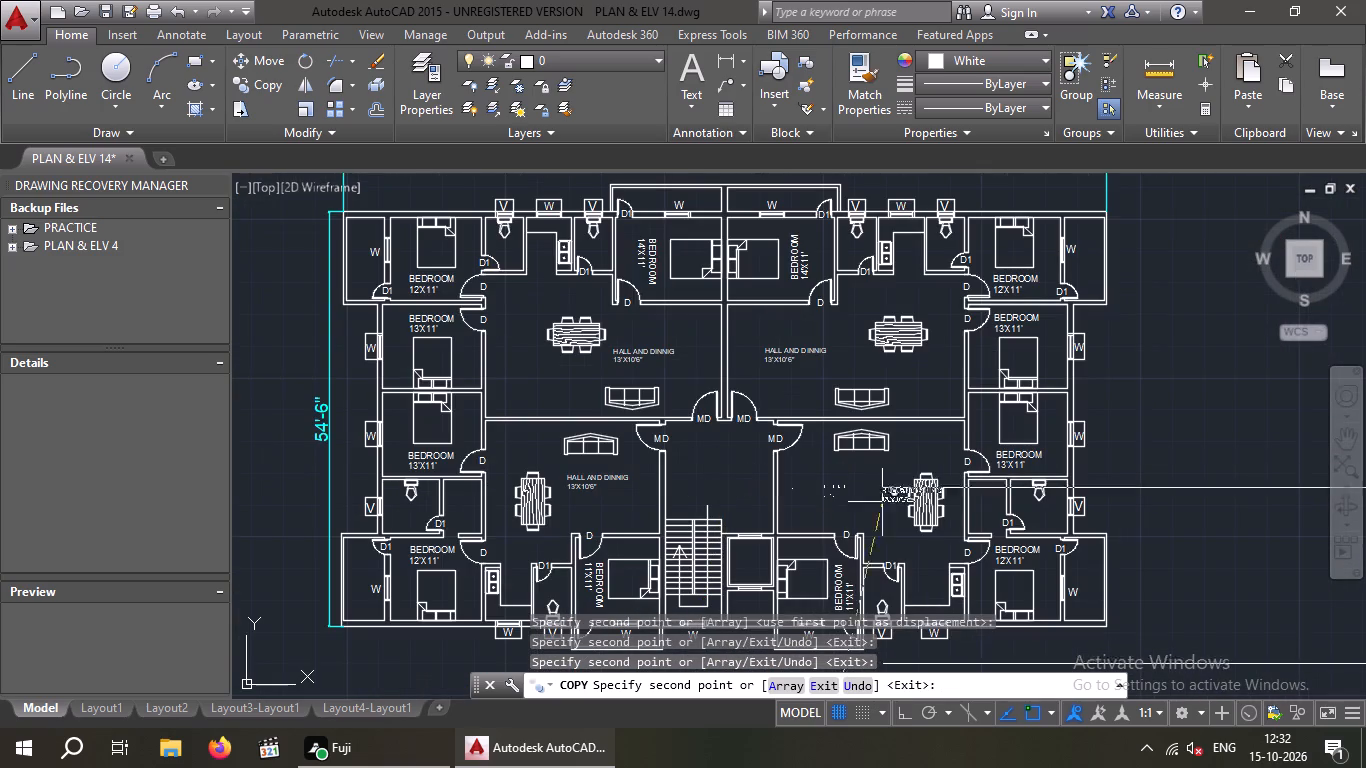
scroll(824, 494, "up", 3)
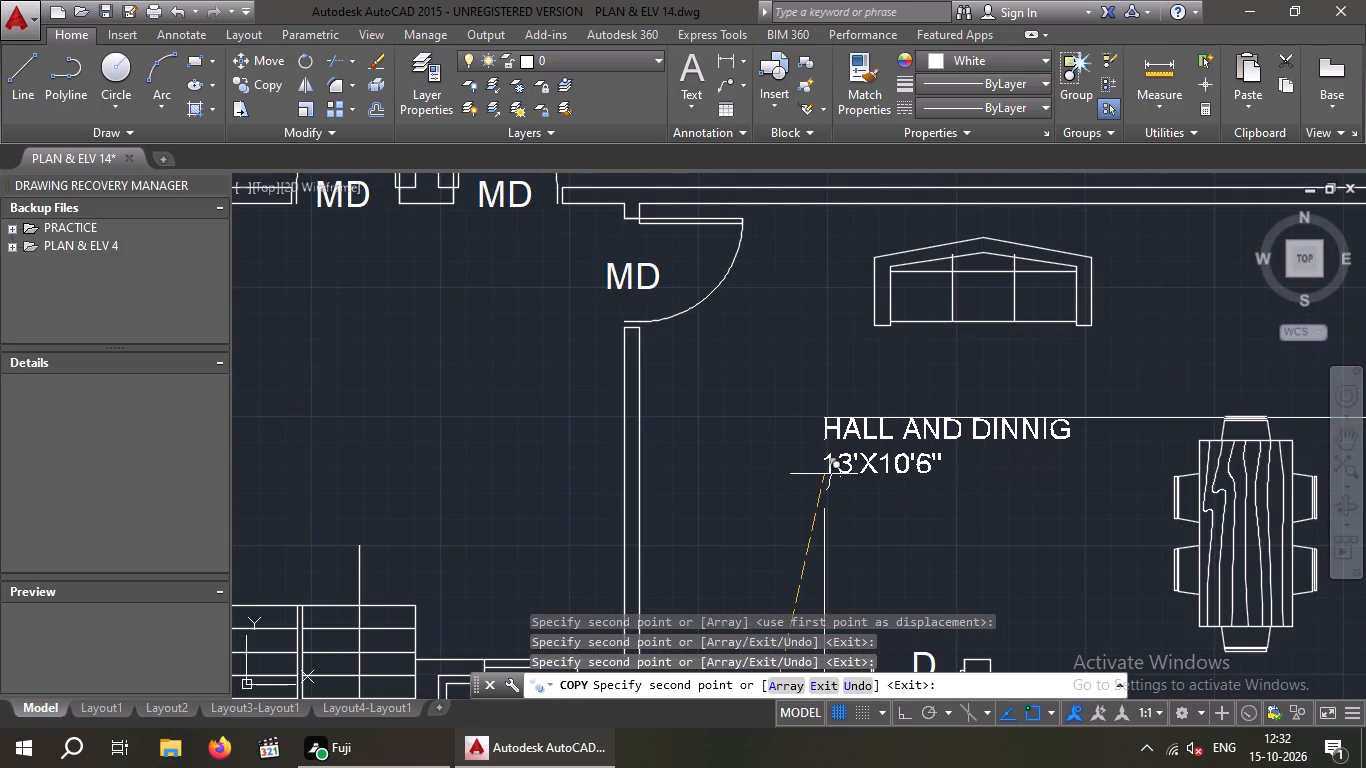
left_click(826, 476)
scroll(882, 481, "down", 3)
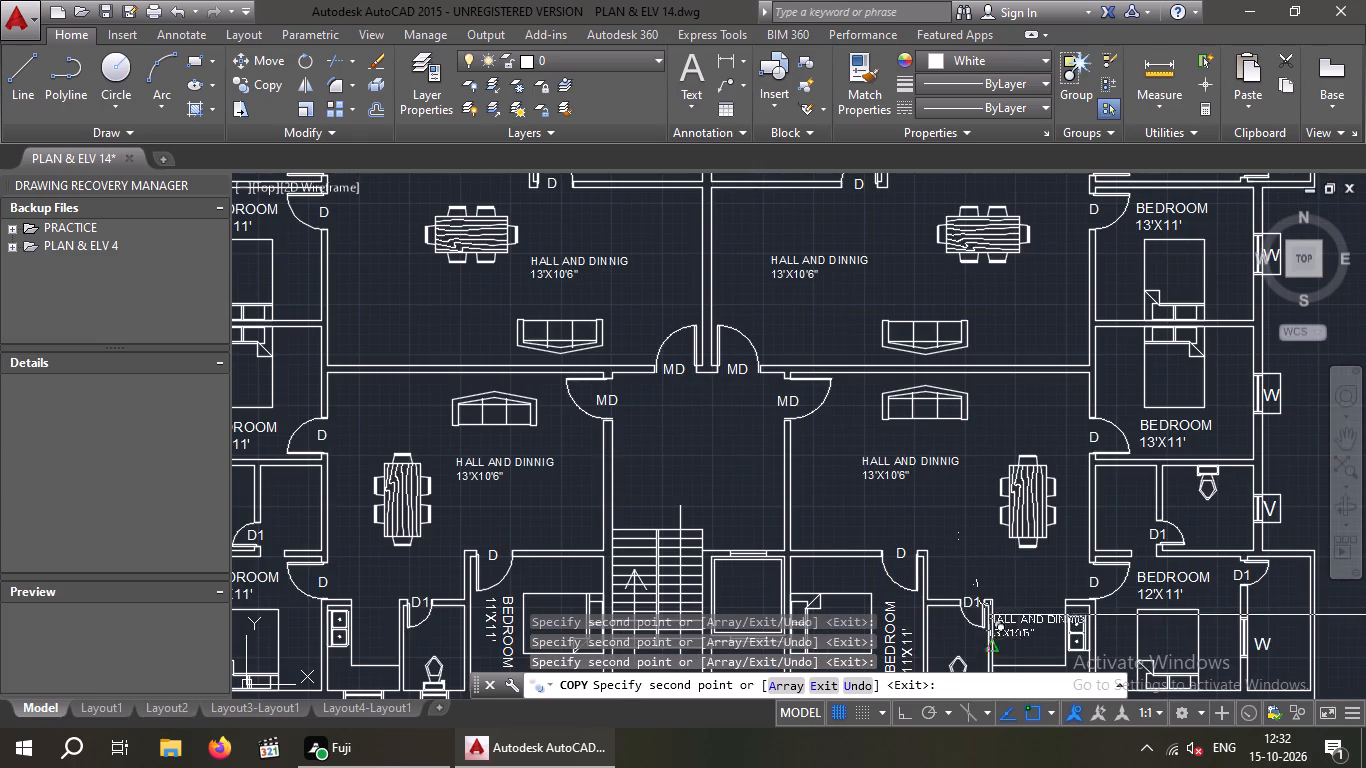
key("Escape")
key("Escape")
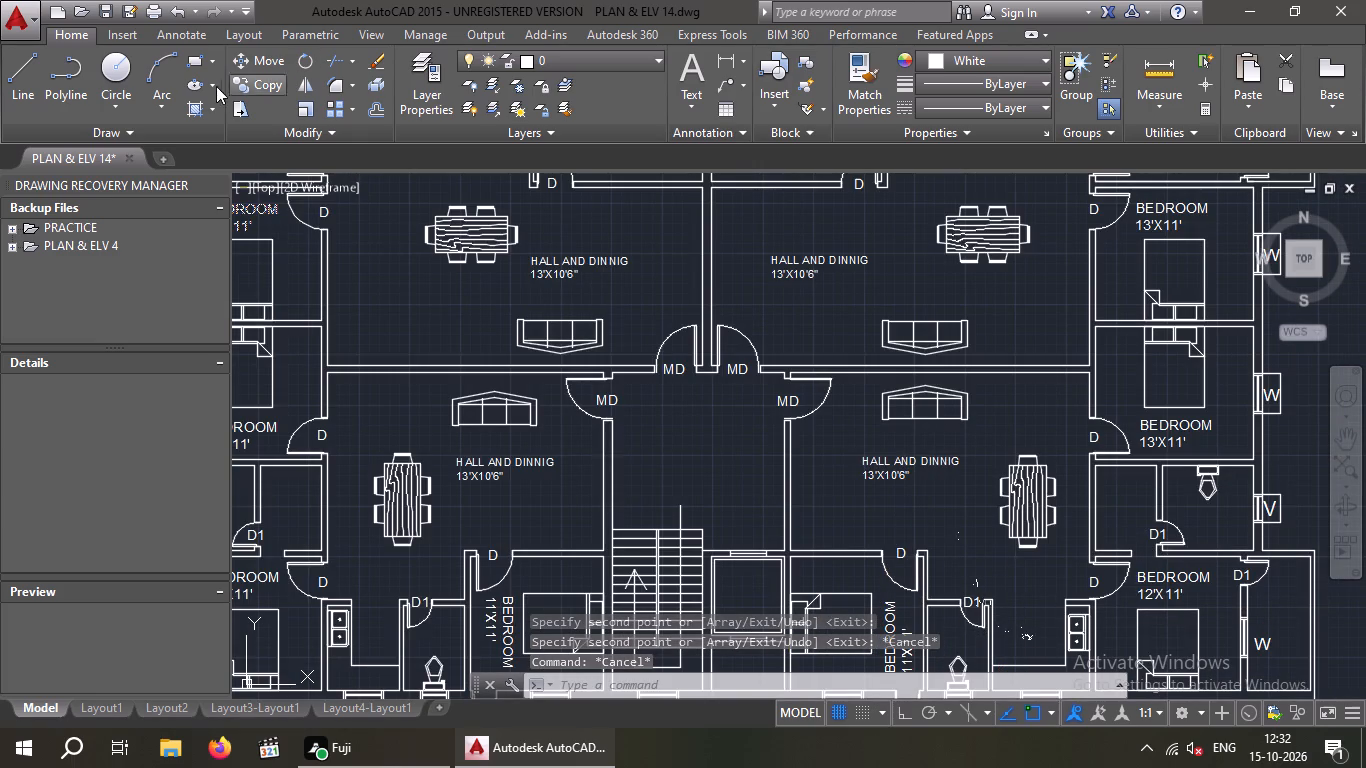
Check the northwest hall's inside east-west width with a linear dimension, turning Ortho on and without placing the dimension.
left_click(719, 60)
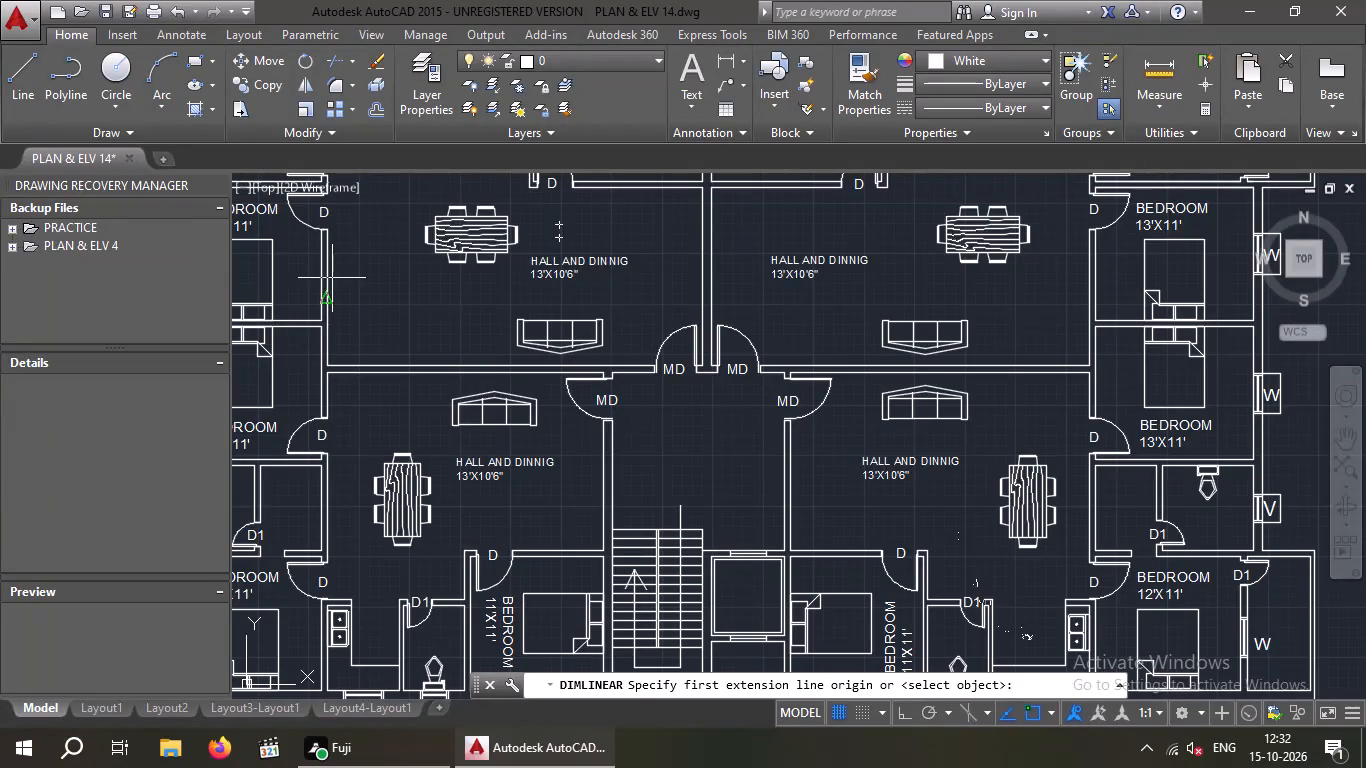
scroll(333, 309, "up", 3)
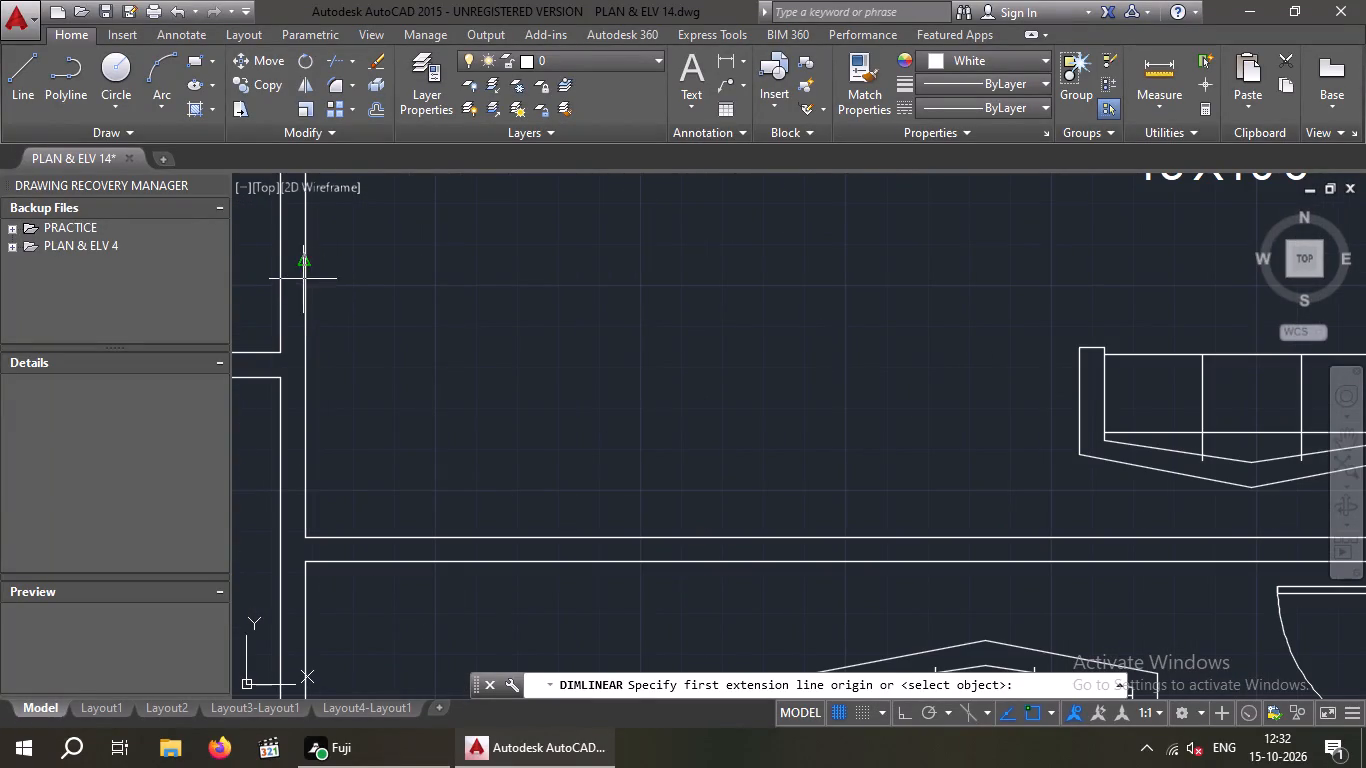
left_click(305, 258)
scroll(642, 252, "down", 3)
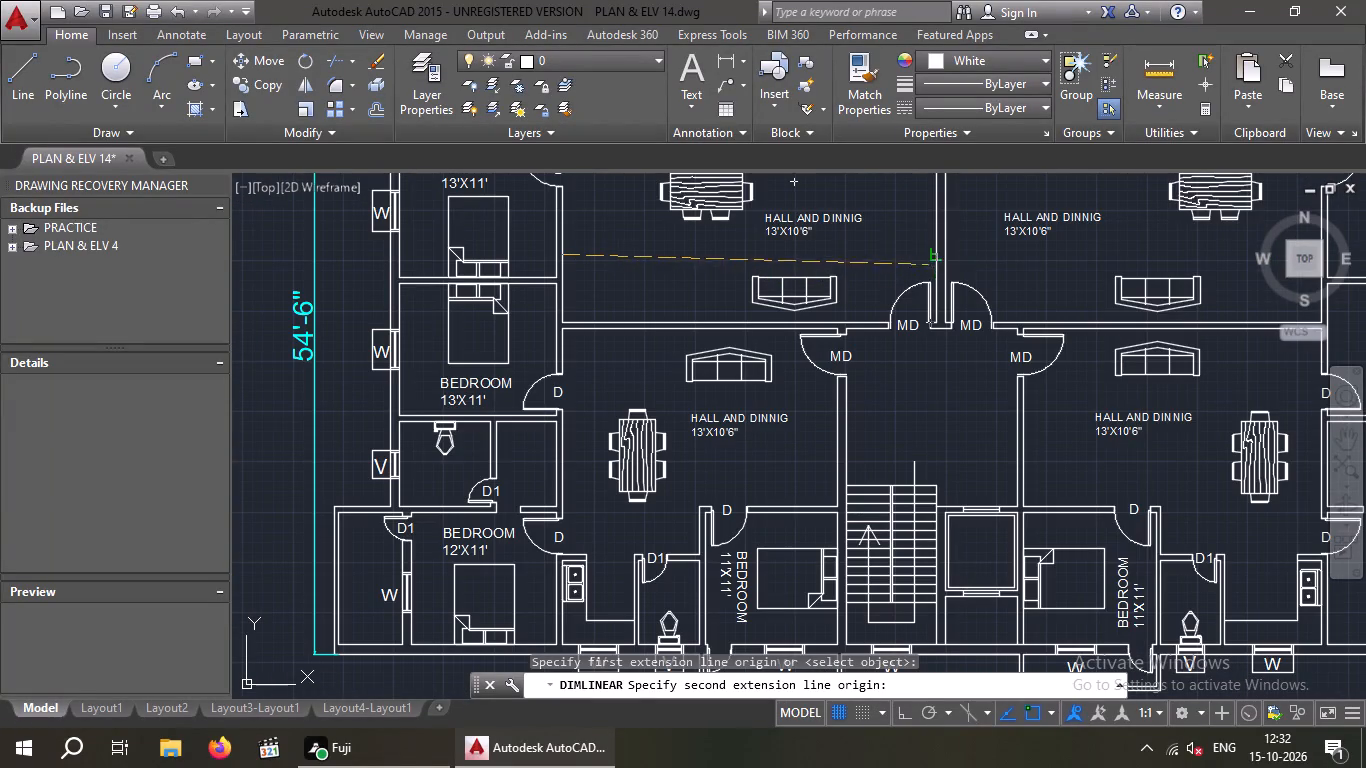
scroll(910, 270, "up", 2)
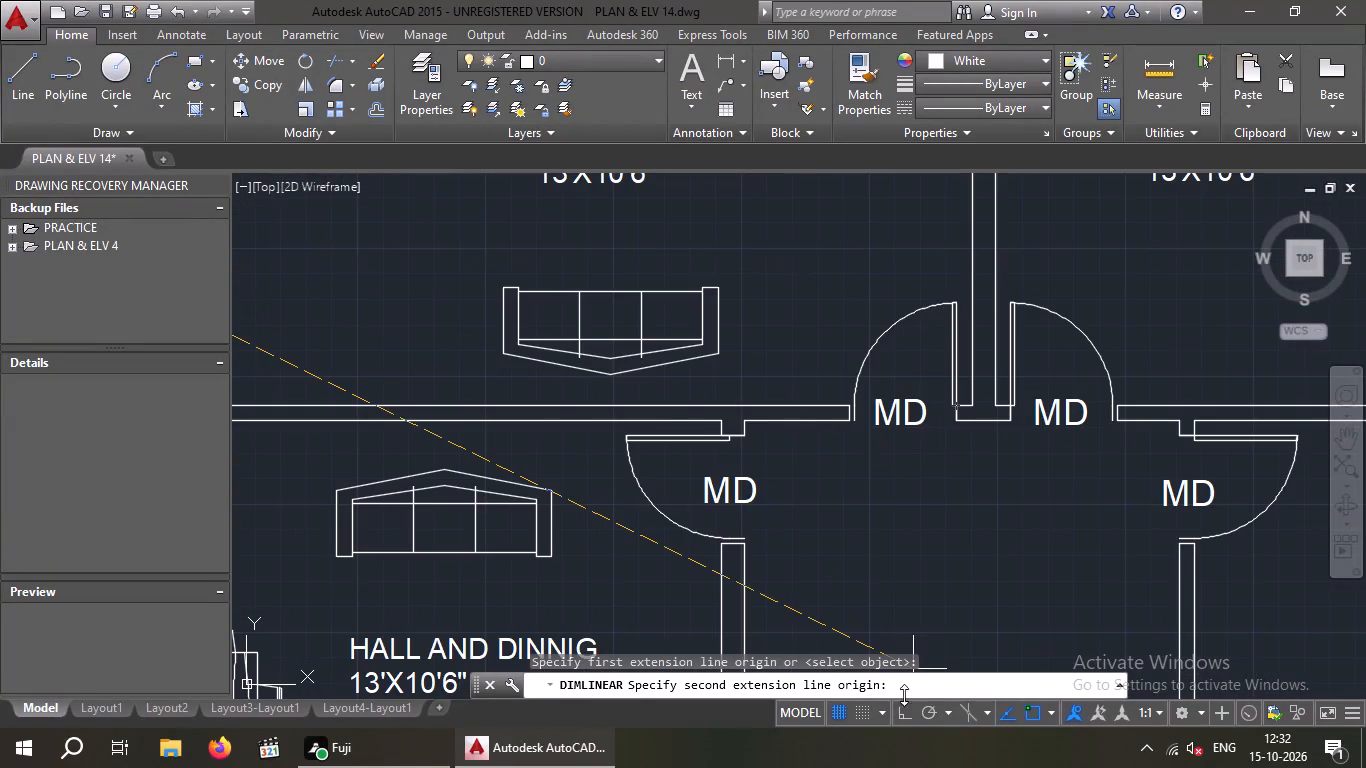
left_click(899, 713)
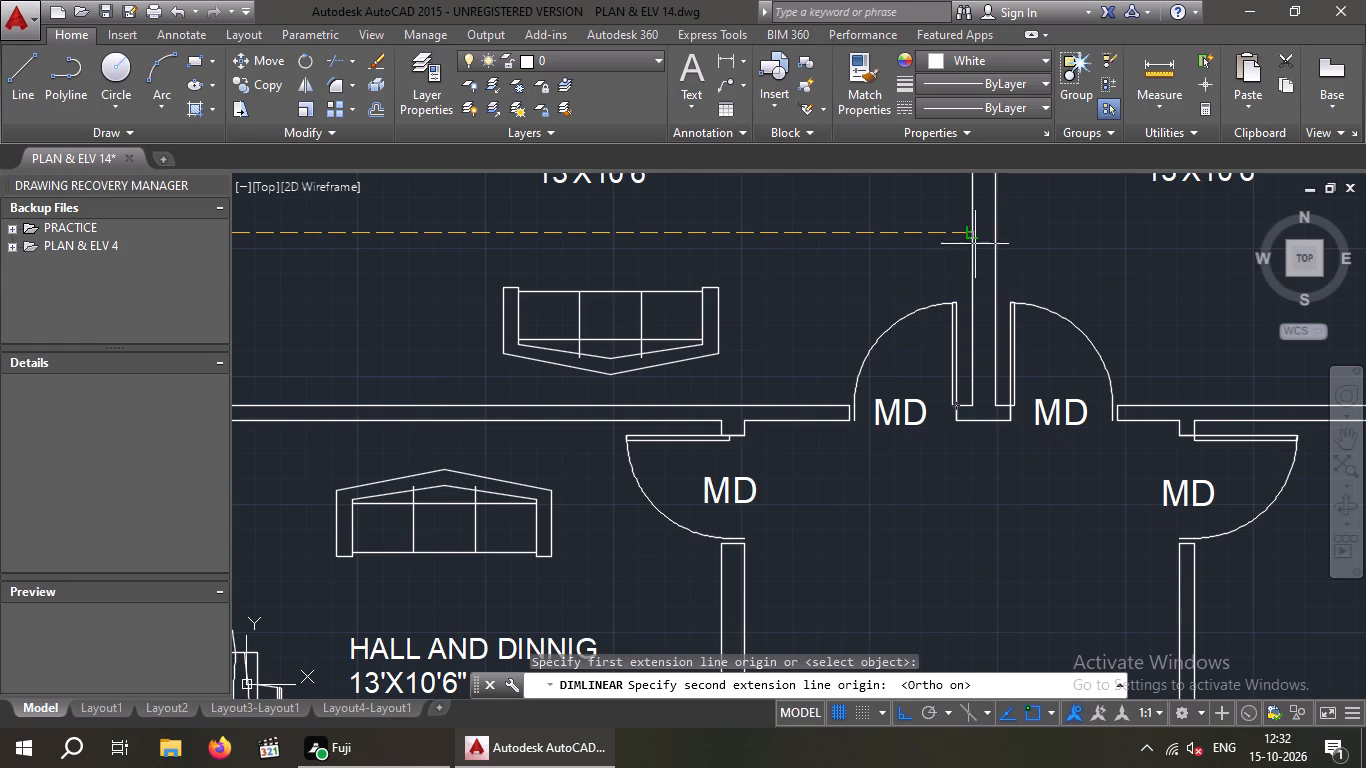
left_click(971, 237)
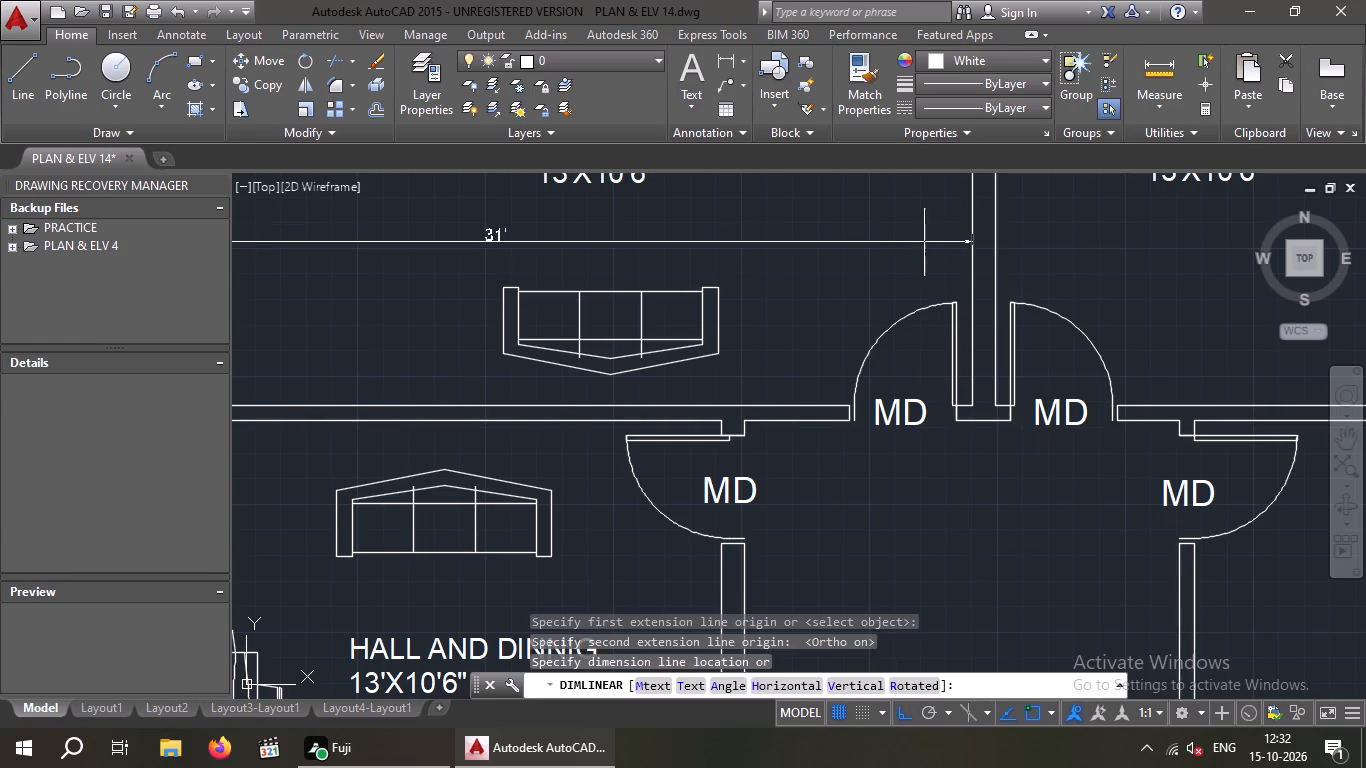
scroll(919, 244, "down", 1)
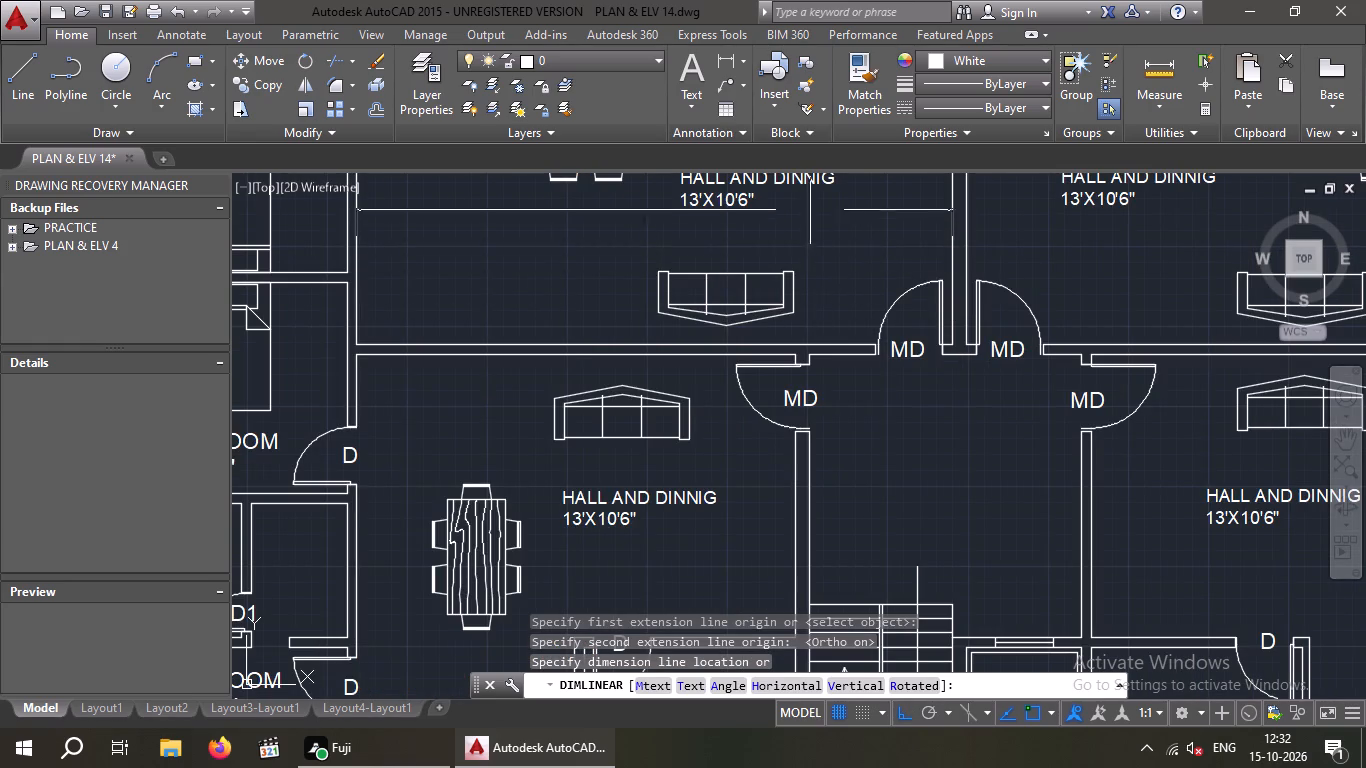
scroll(812, 251, "up", 1)
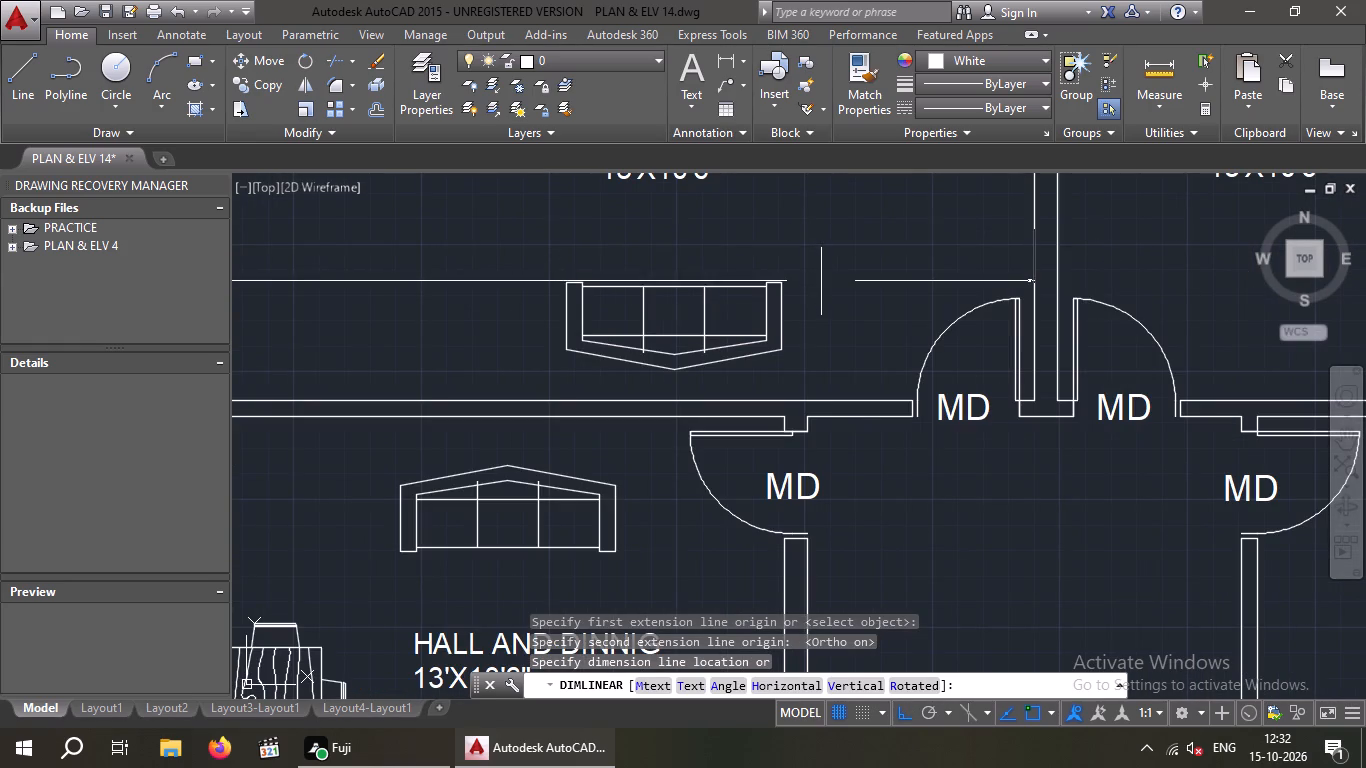
key("space")
scroll(838, 245, "down", 2)
middle_click_drag(830, 264, 757, 424)
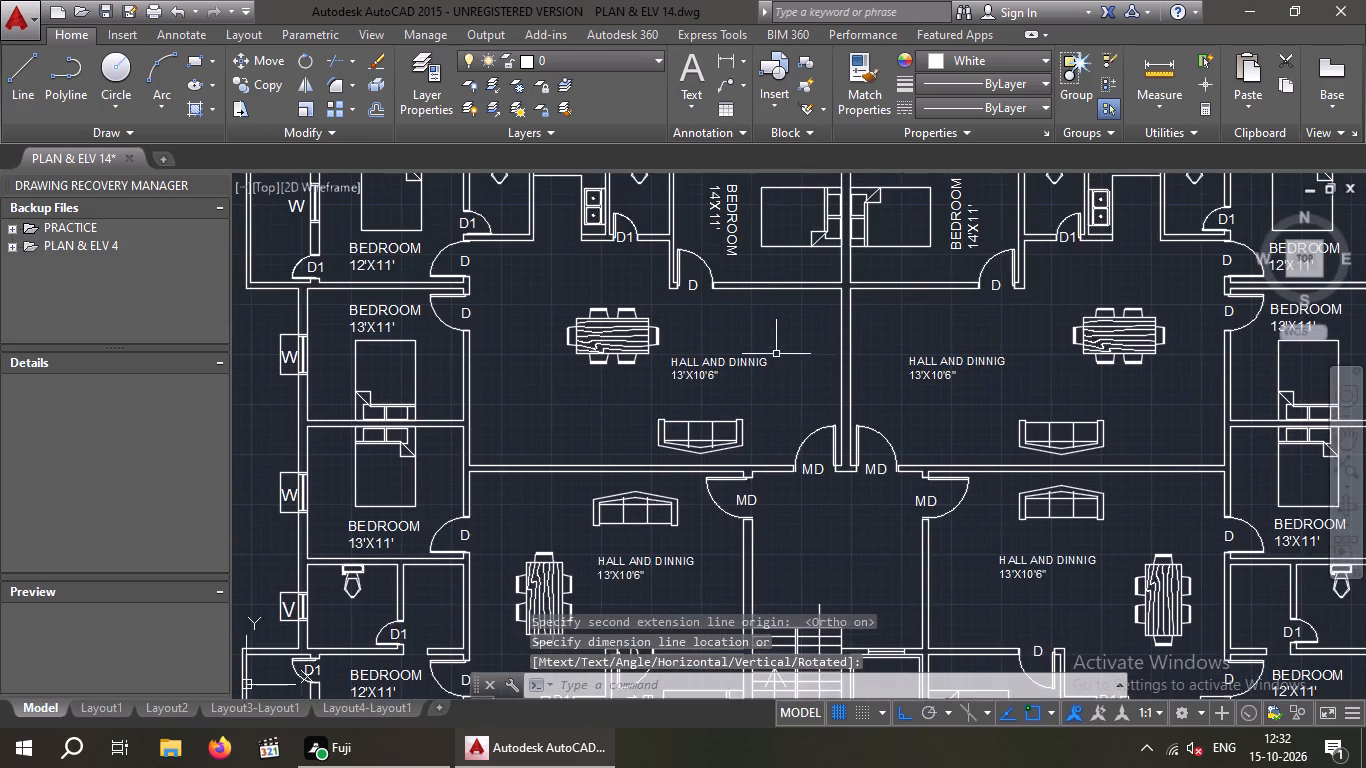
Check the northwest hall's inside north-south depth with a linear dimension, without placing the dimension.
scroll(776, 354, "down", 1)
key("space")
scroll(774, 418, "up", 3)
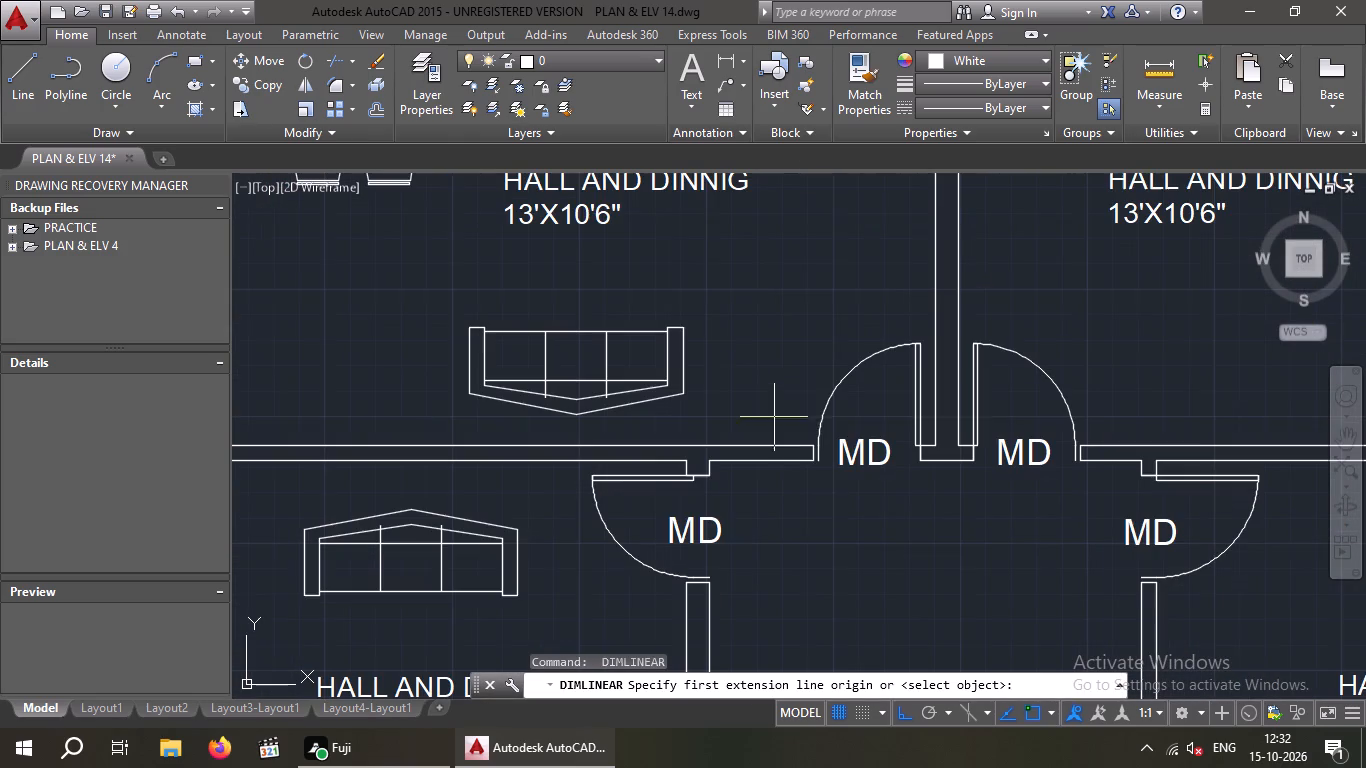
left_click_drag(813, 448, 810, 430)
scroll(814, 286, "down", 2)
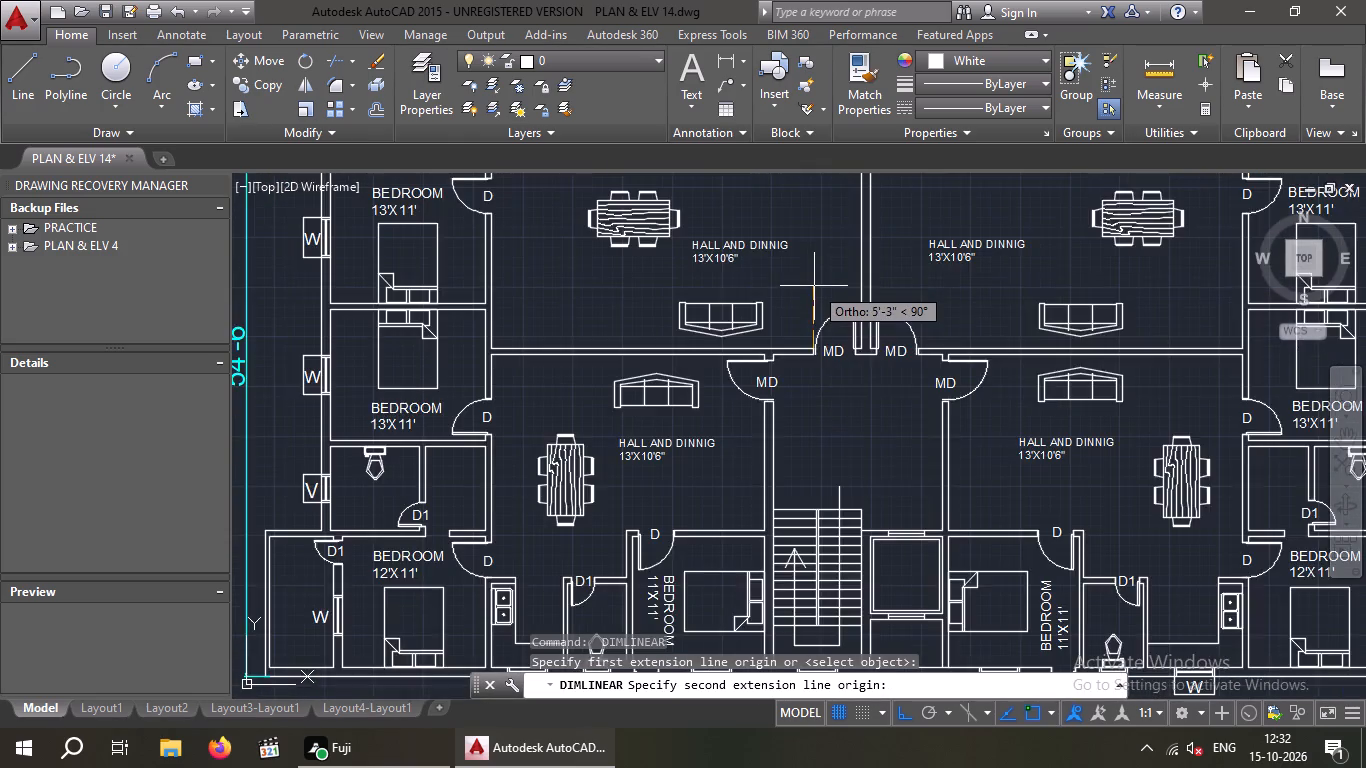
middle_click_drag(814, 290, 742, 473)
scroll(751, 374, "up", 2)
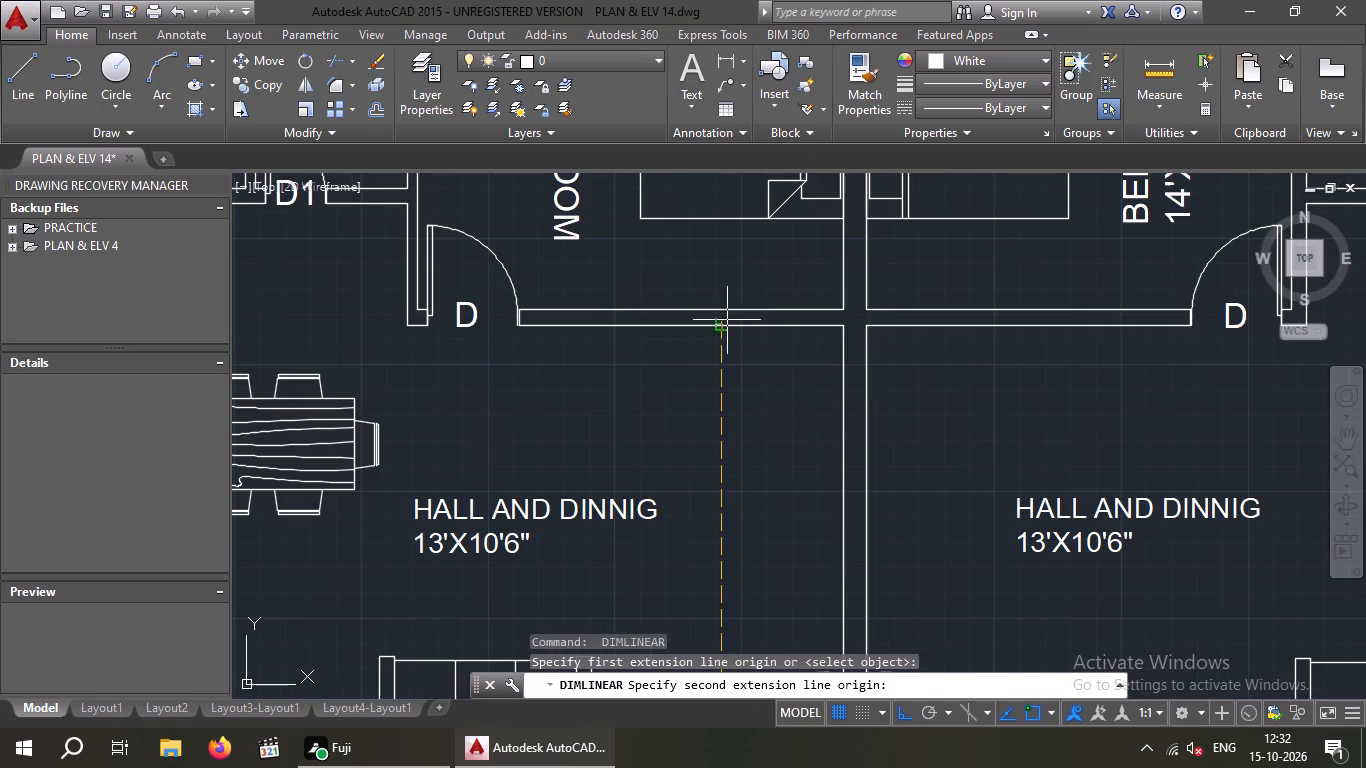
left_click(725, 330)
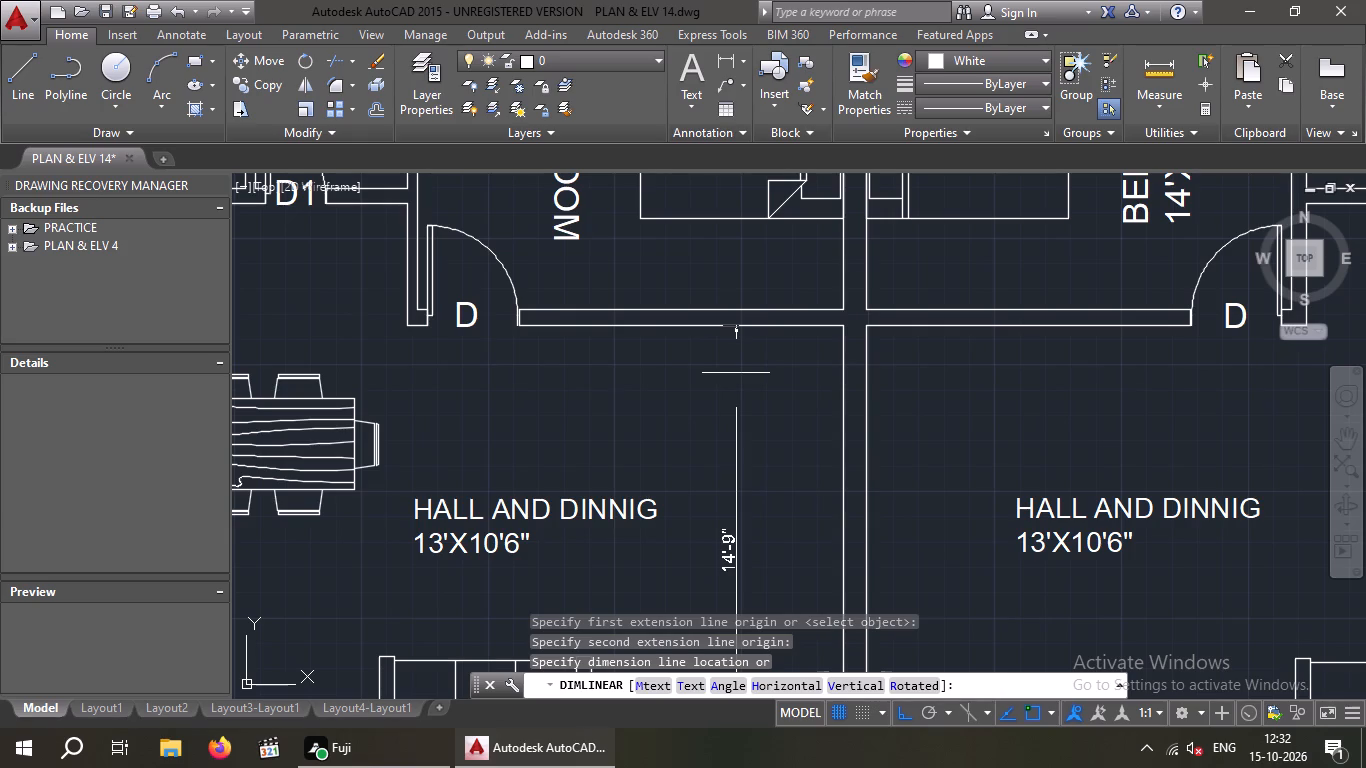
key("space")
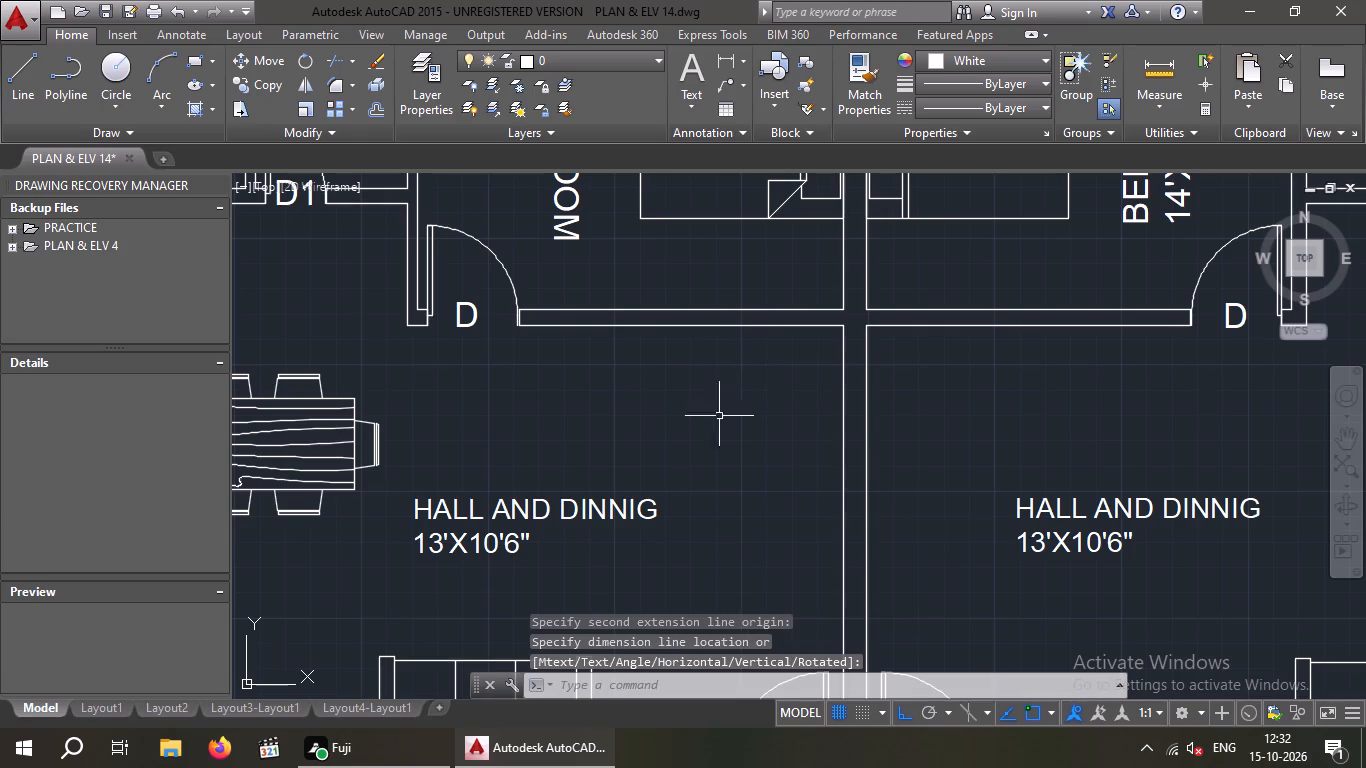
Change the size in the northwest hall's "HALL AND DINNIG" label to 31'X14'9".
double_click(483, 538)
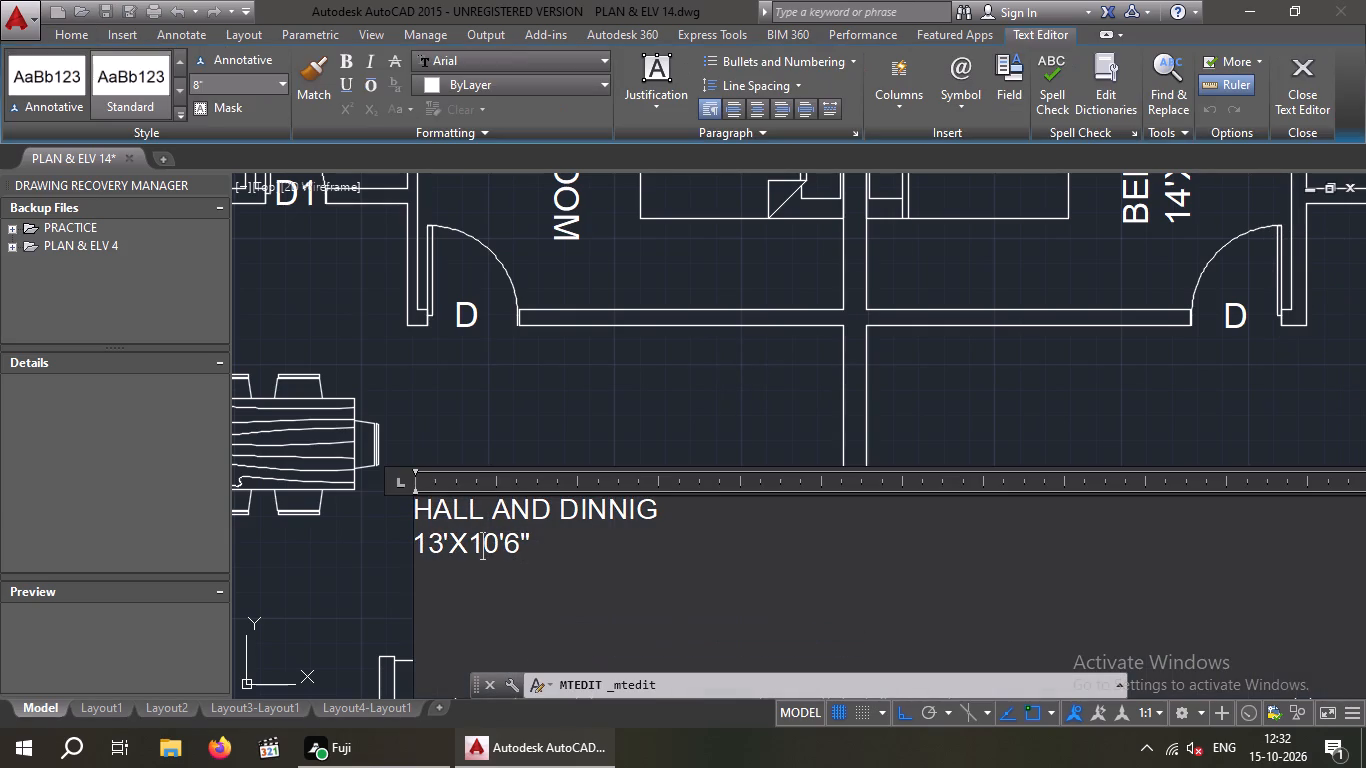
left_click(497, 549)
key("BackSpace")
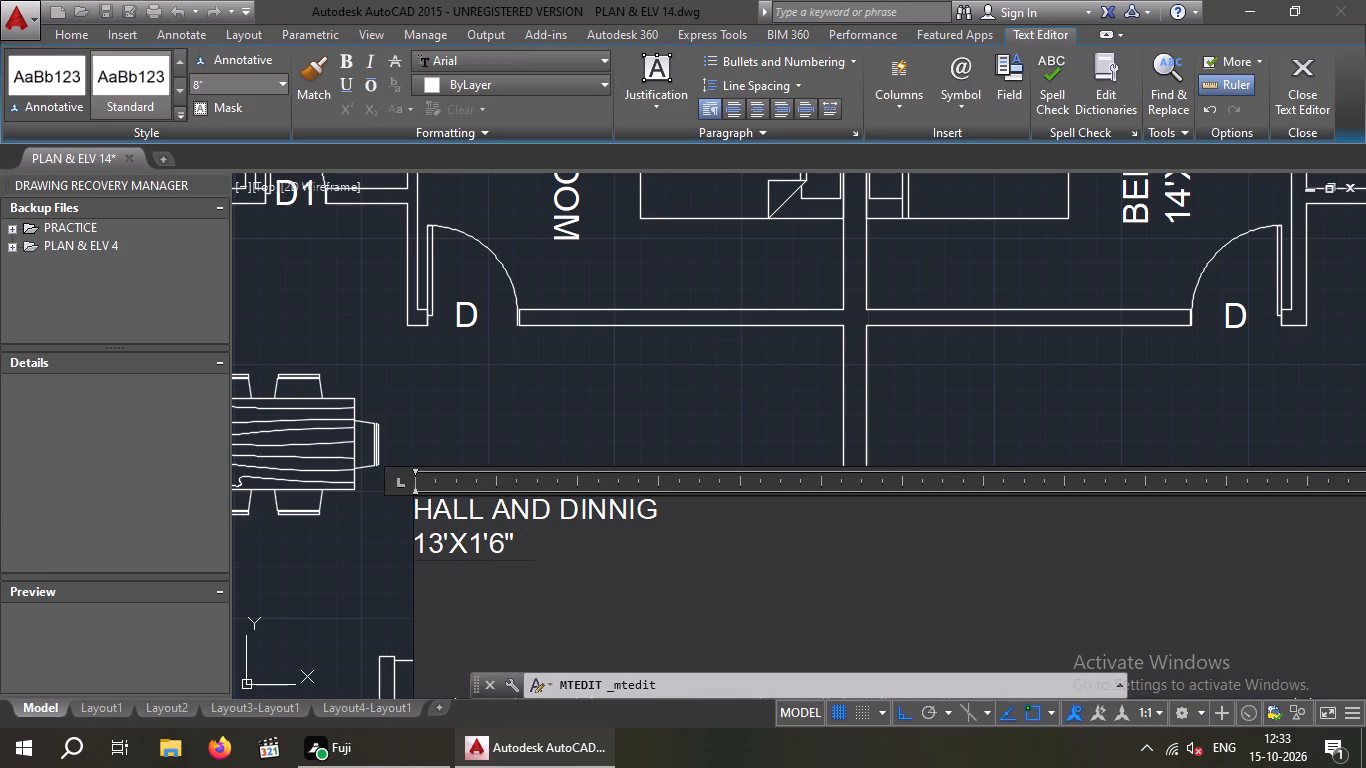
key("4")
key("Right")
key("Right")
key("BackSpace")
key("9")
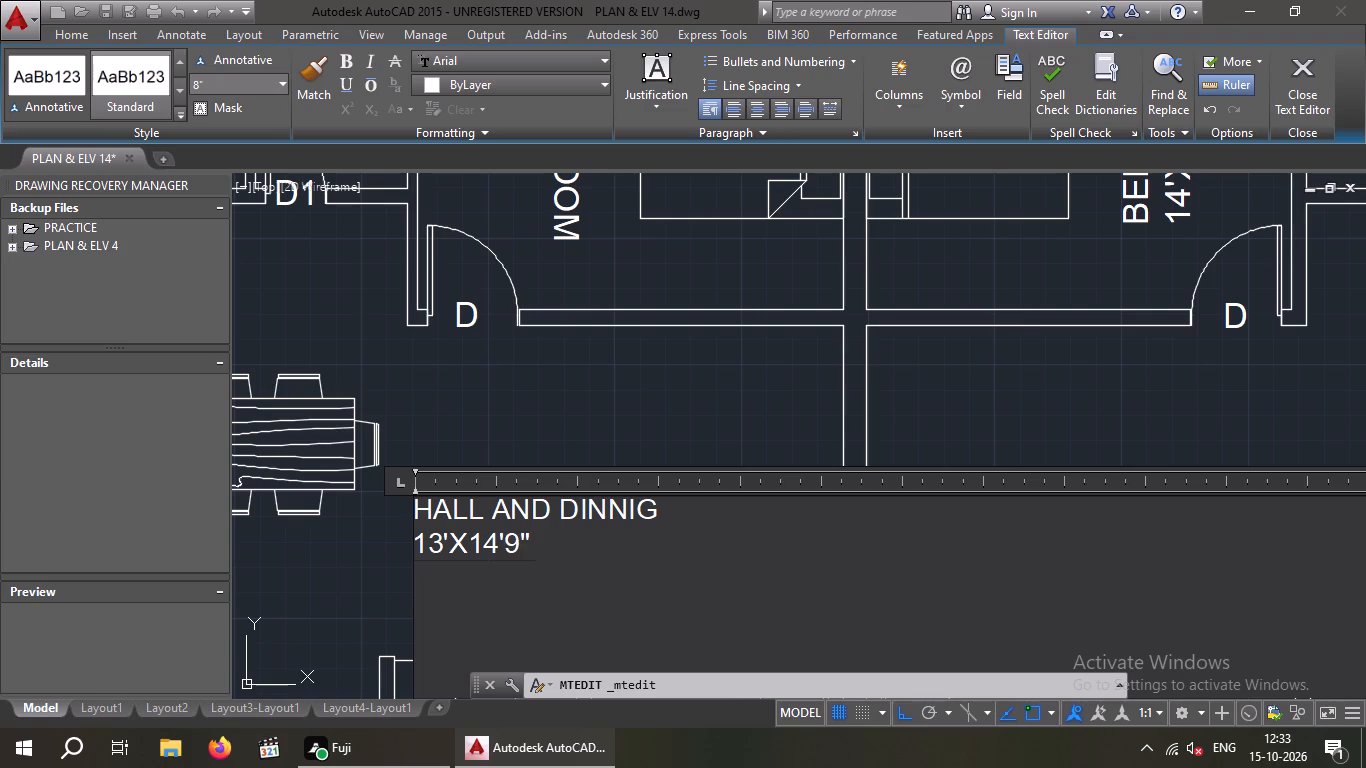
key("Left")
key("Left")
key("Left")
key("Left")
key("Left")
key("Left")
key("Left")
key("BackSpace")
key("Right")
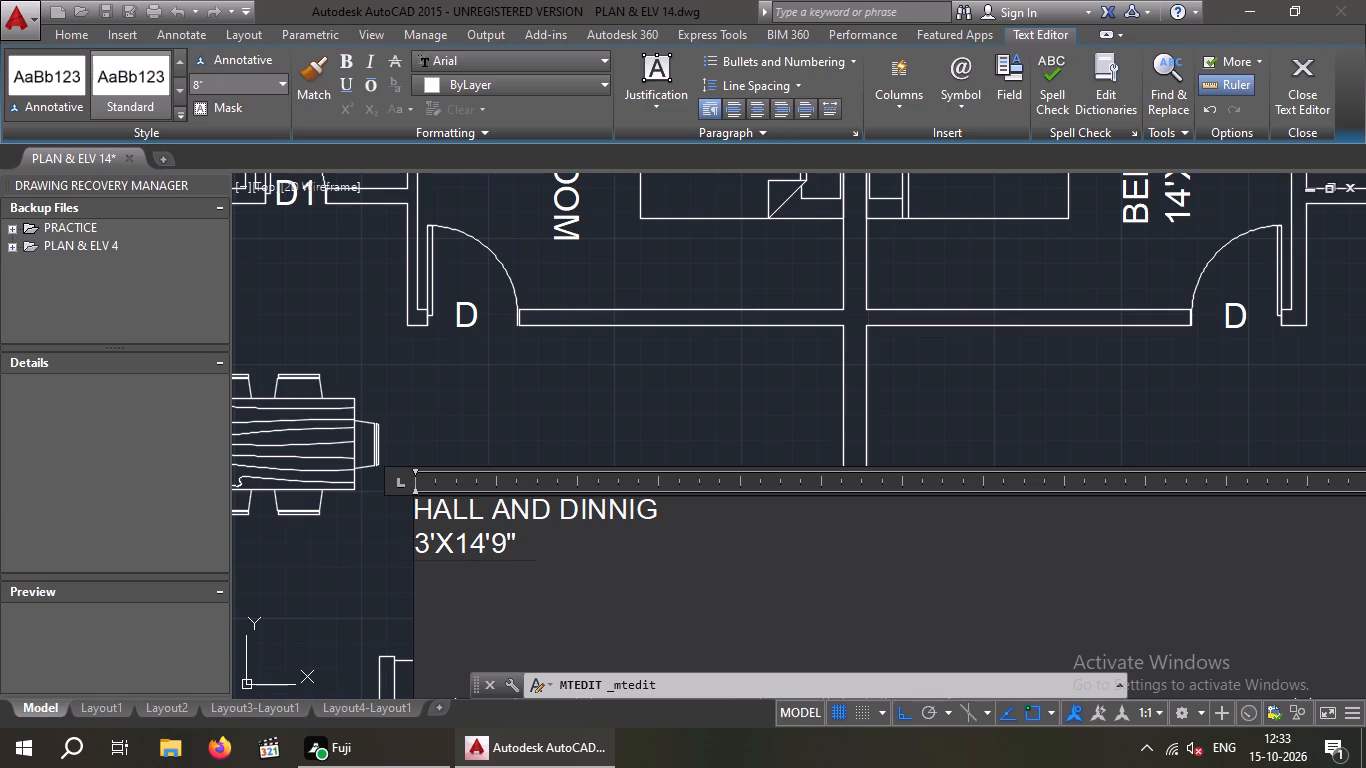
key("1")
left_click(697, 381)
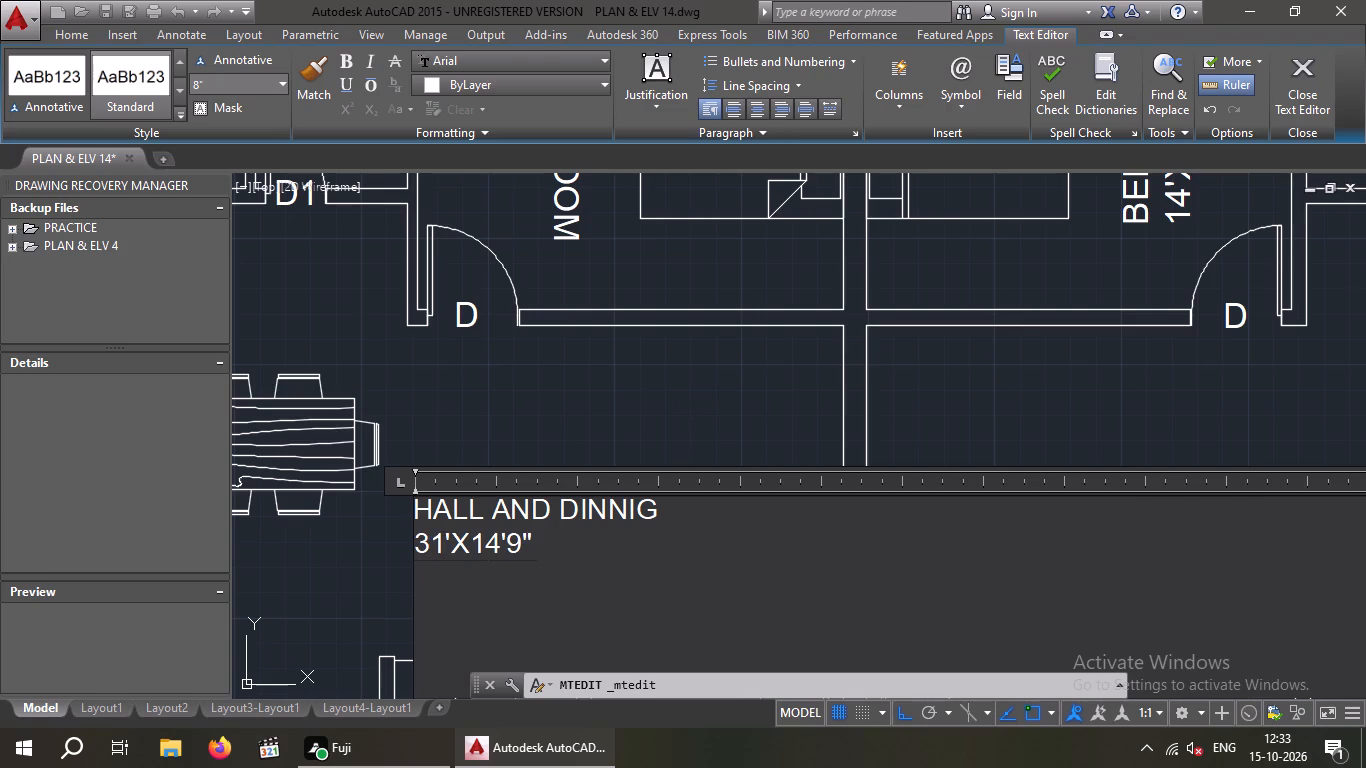
Check the northeast hall's inside east-west width with a linear dimension, without placing the dimension.
scroll(697, 383, "down", 2)
middle_click_drag(725, 448, 594, 458)
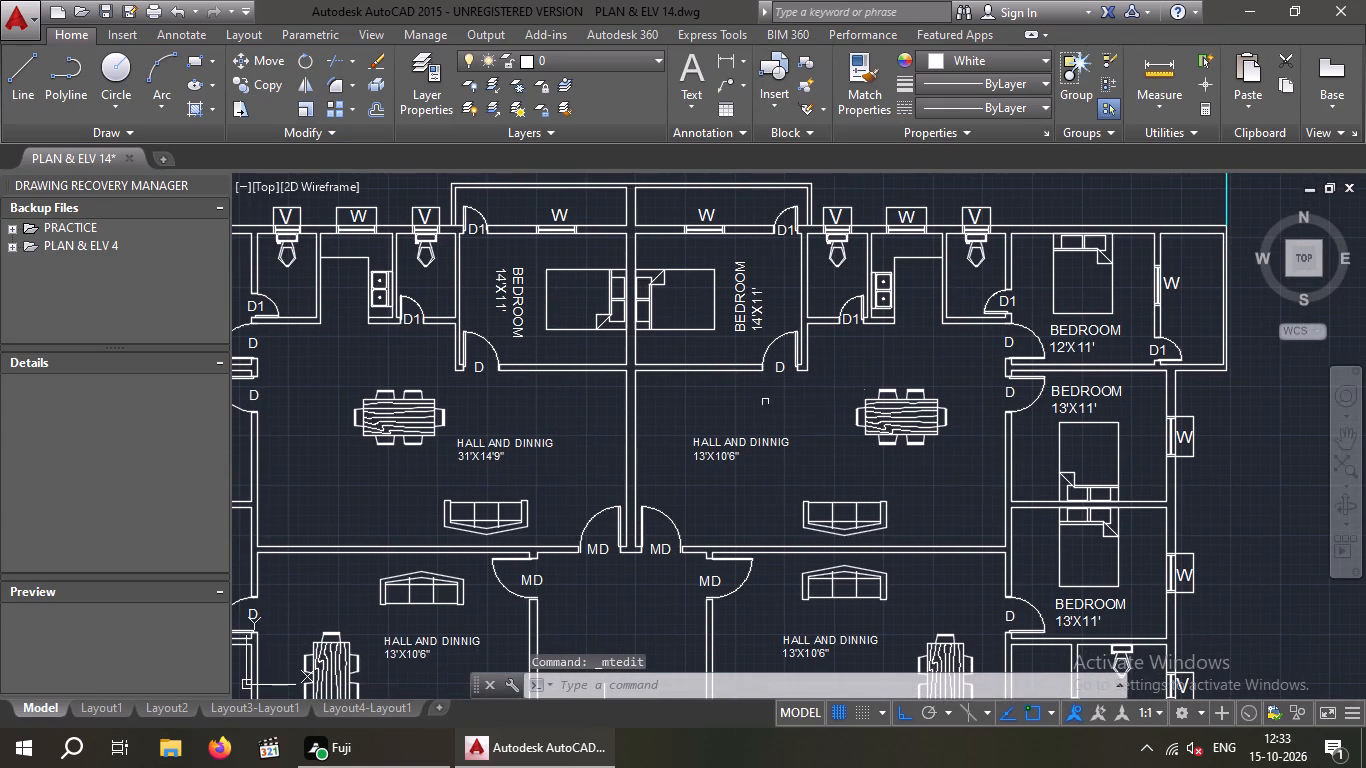
left_click(725, 56)
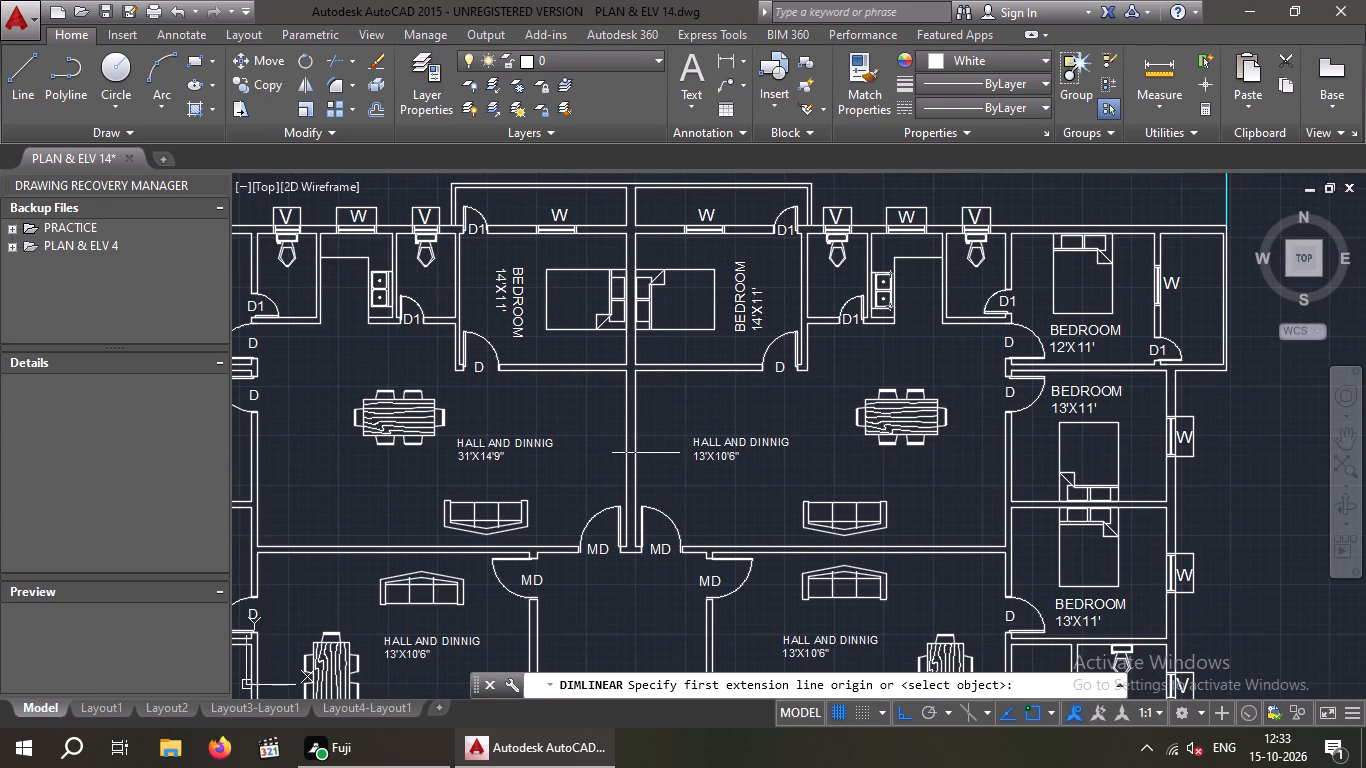
left_click_drag(635, 461, 671, 467)
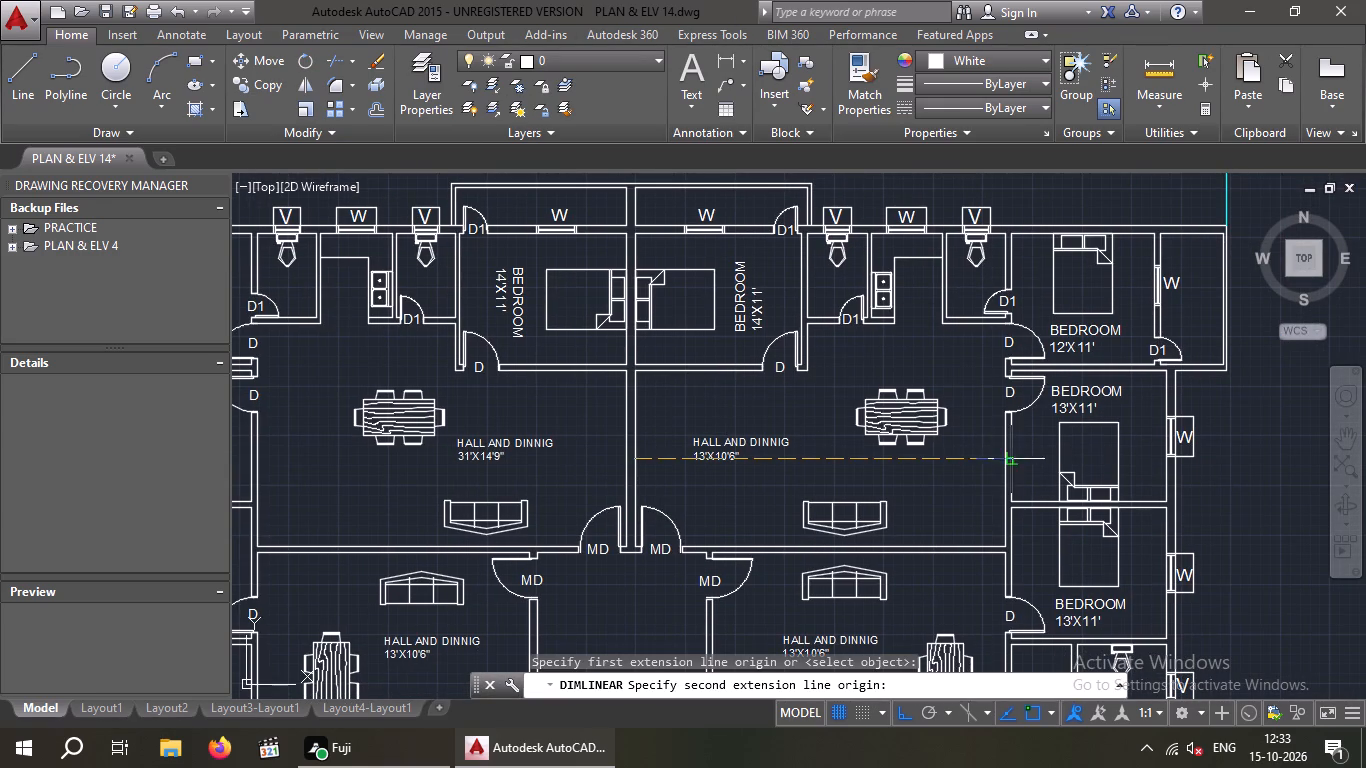
scroll(1002, 464, "up", 3)
left_click(1013, 443)
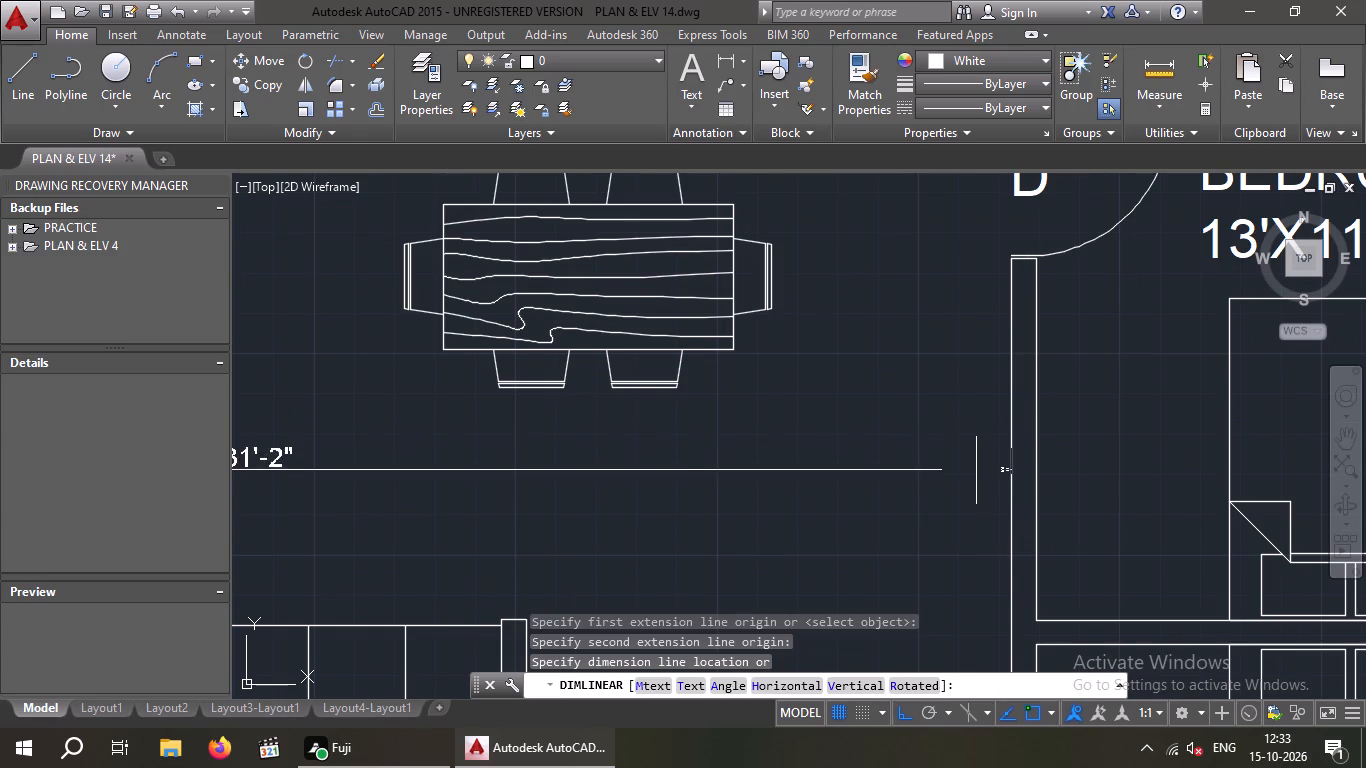
scroll(971, 471, "down", 1)
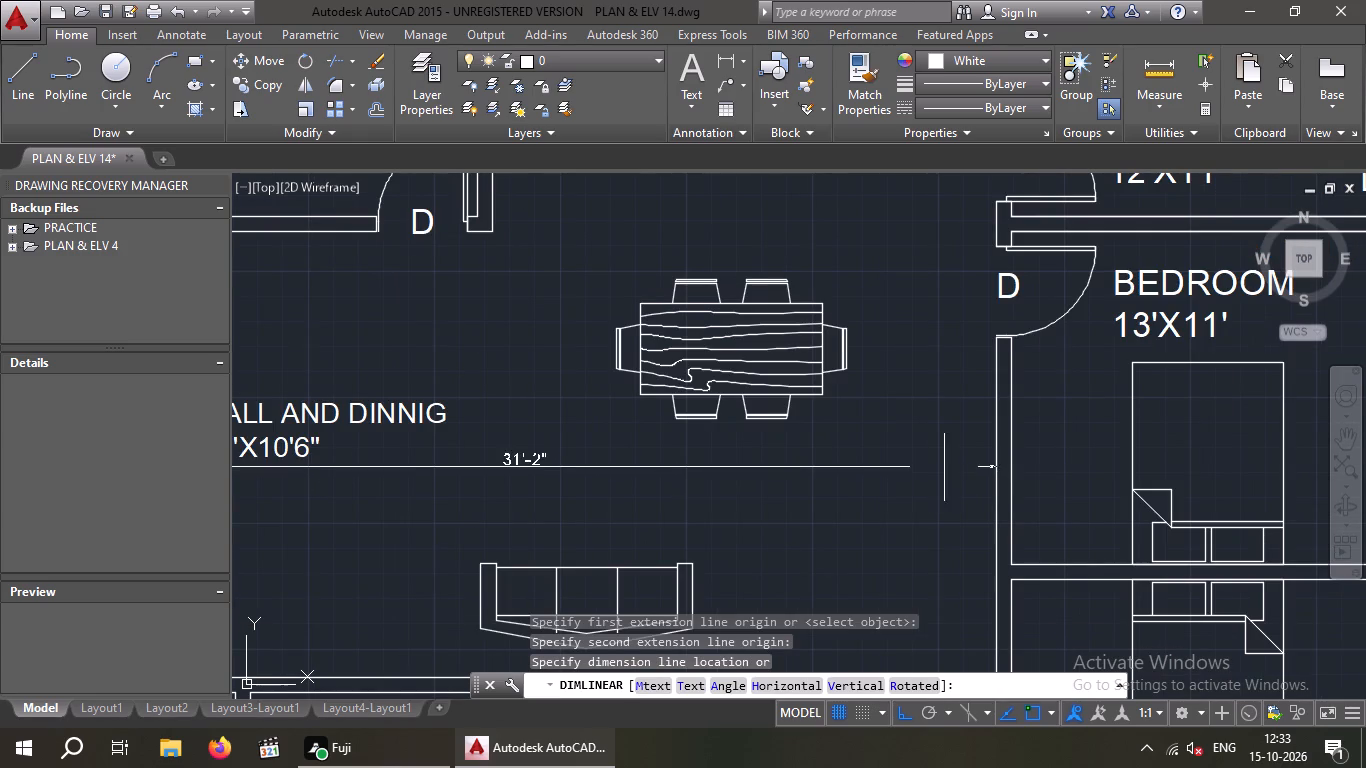
key("Escape")
Recheck the northwest hall's inside east-west width with a linear dimension, without placing the dimension.
scroll(957, 441, "down", 2)
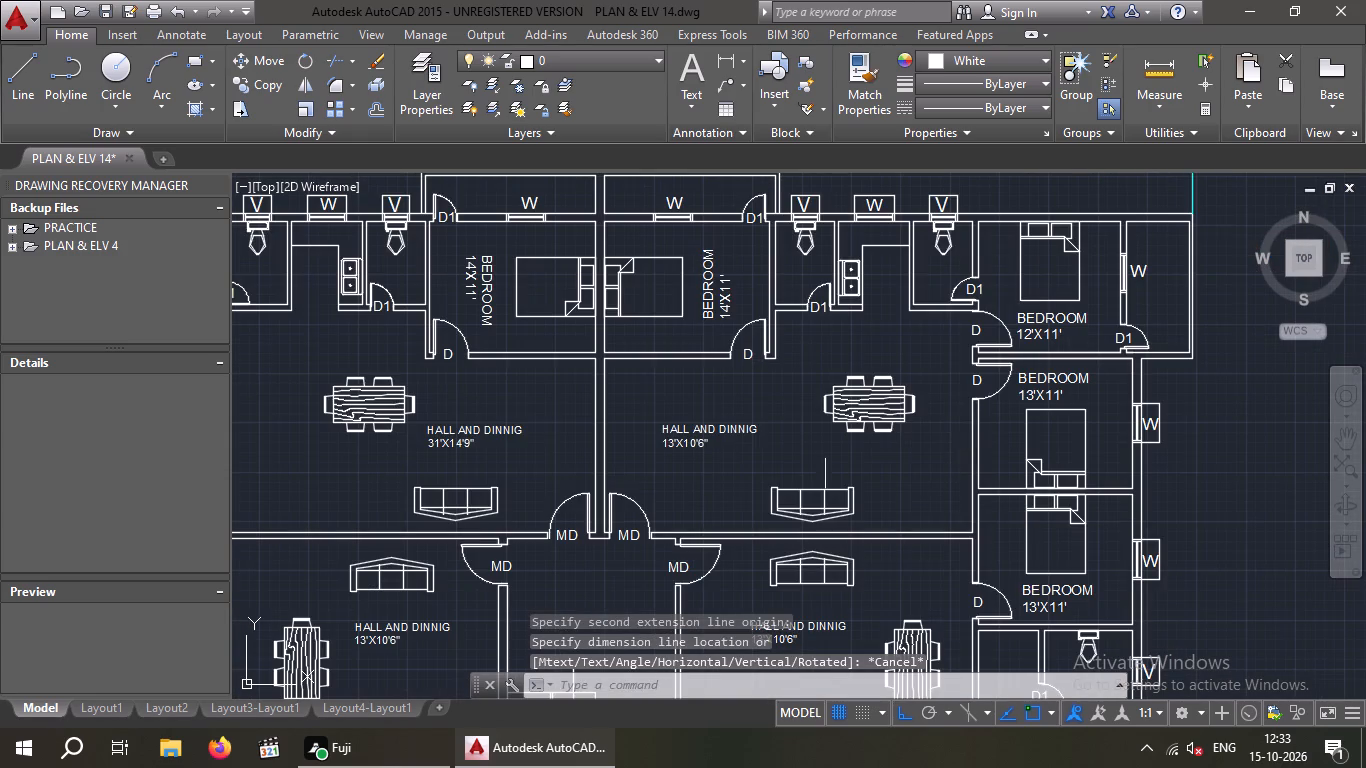
middle_click_drag(385, 424, 589, 415)
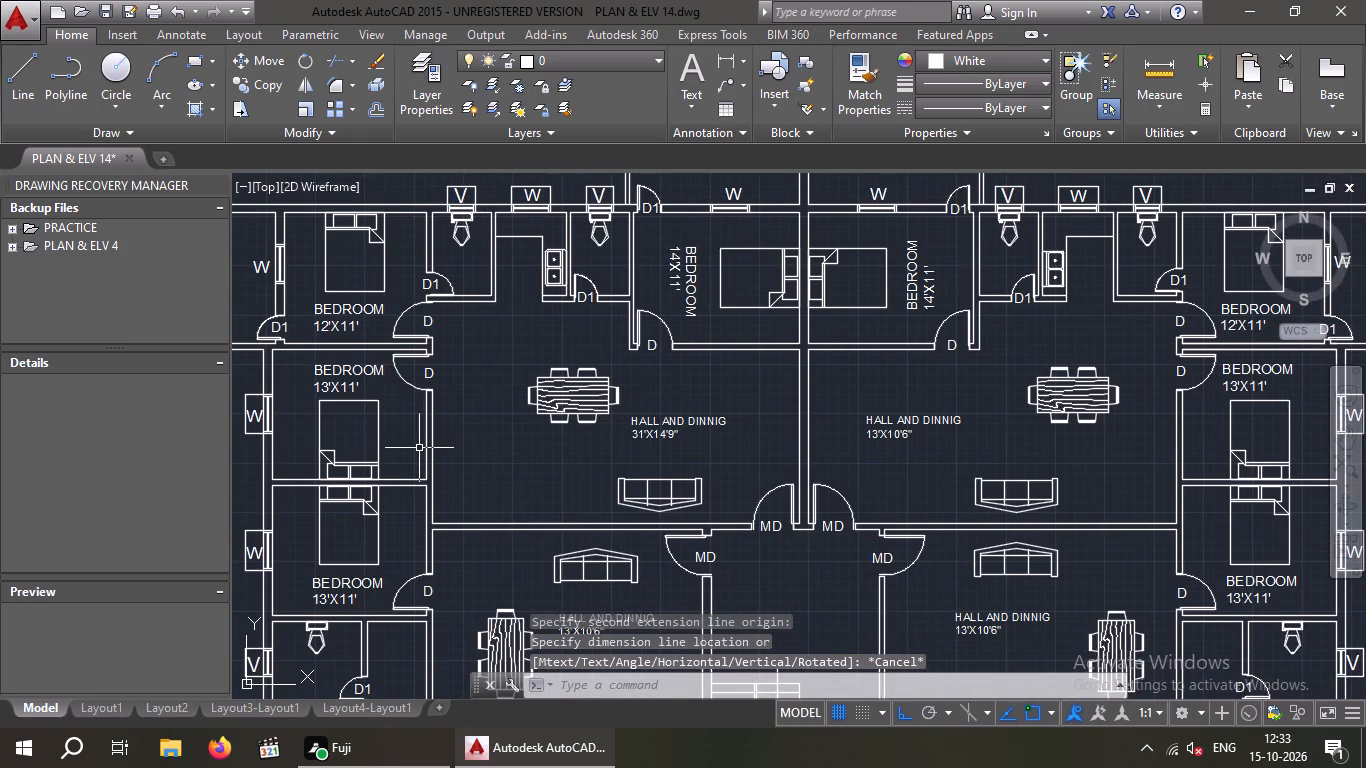
key("space")
scroll(452, 444, "up", 2)
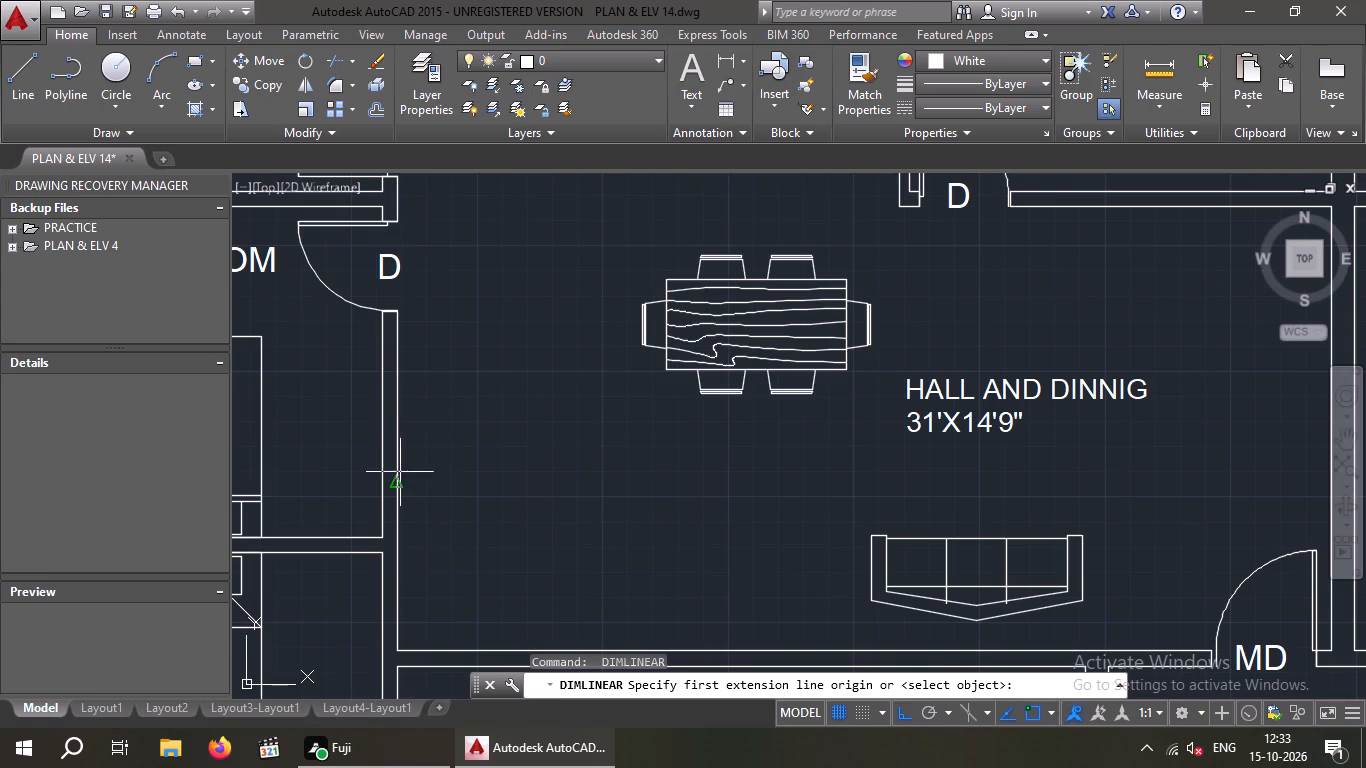
left_click_drag(400, 481, 443, 482)
scroll(1002, 474, "down", 2)
scroll(1122, 470, "up", 3)
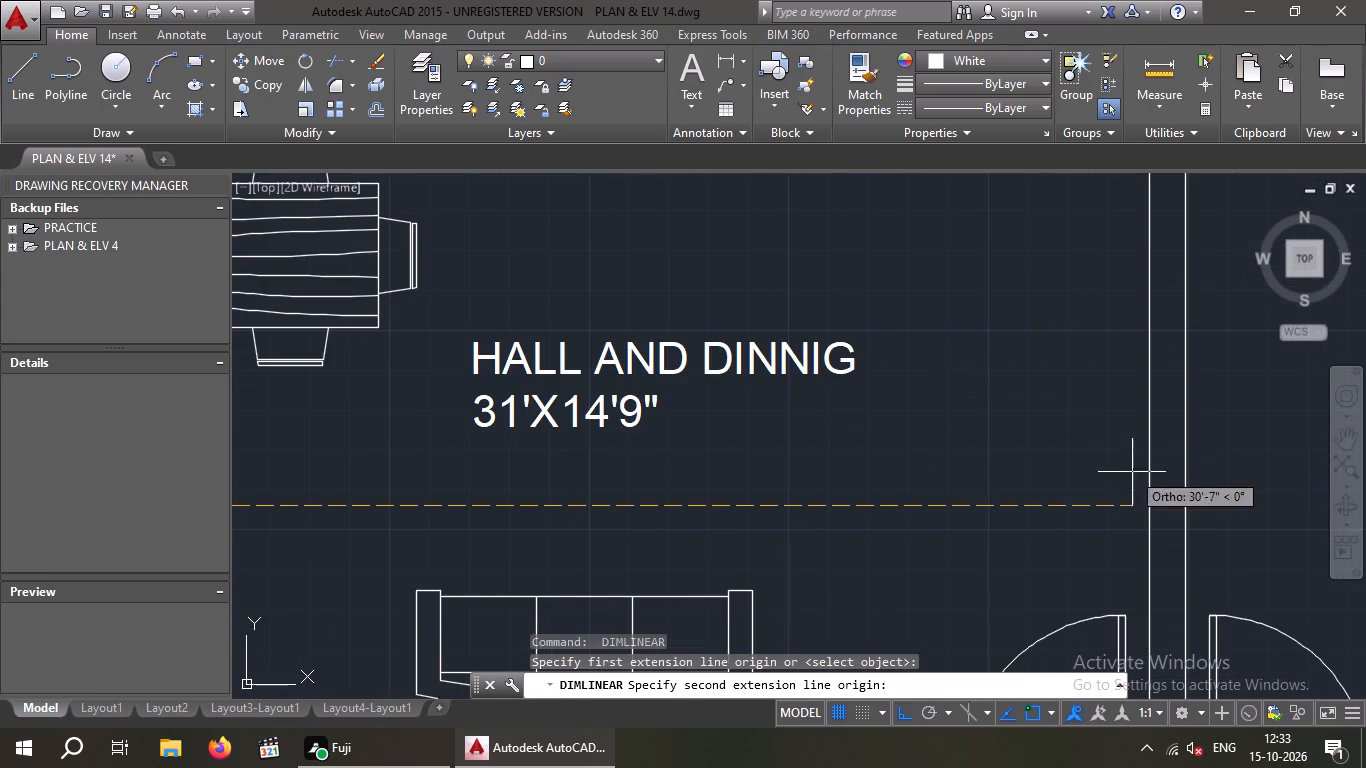
left_click(1152, 510)
key("space")
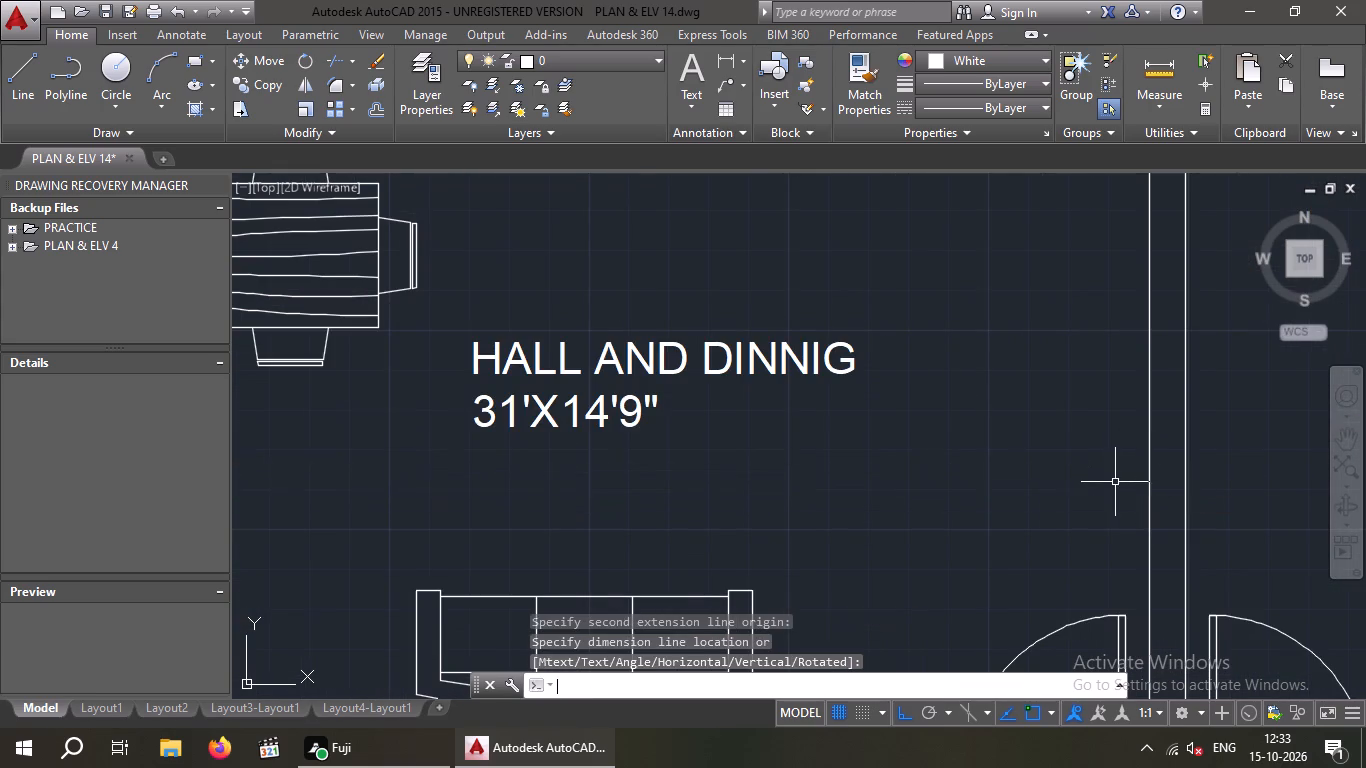
Check the northeast hall's inside north-south depth with a linear dimension, without placing the dimension.
scroll(1025, 420, "down", 3)
middle_click_drag(1003, 421, 640, 421)
scroll(820, 441, "up", 2)
scroll(818, 432, "down", 3)
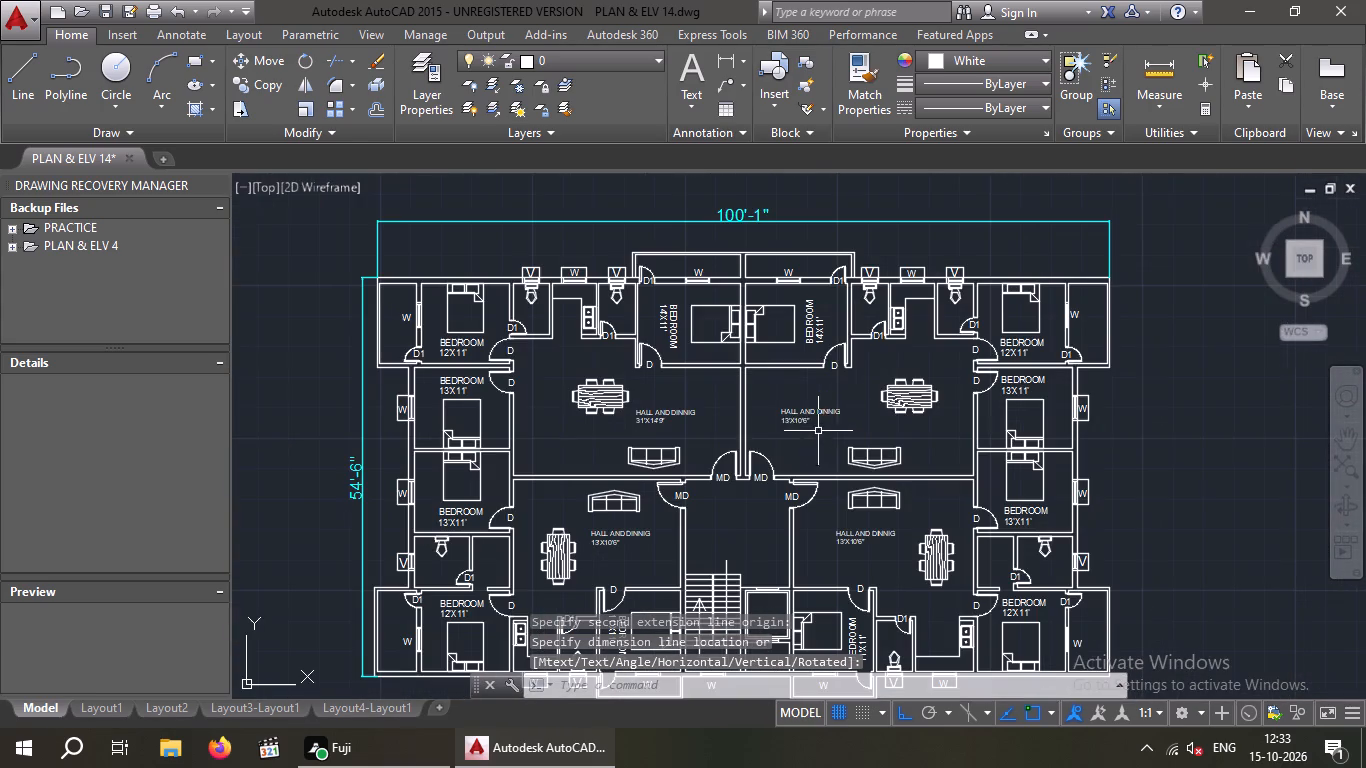
key("space")
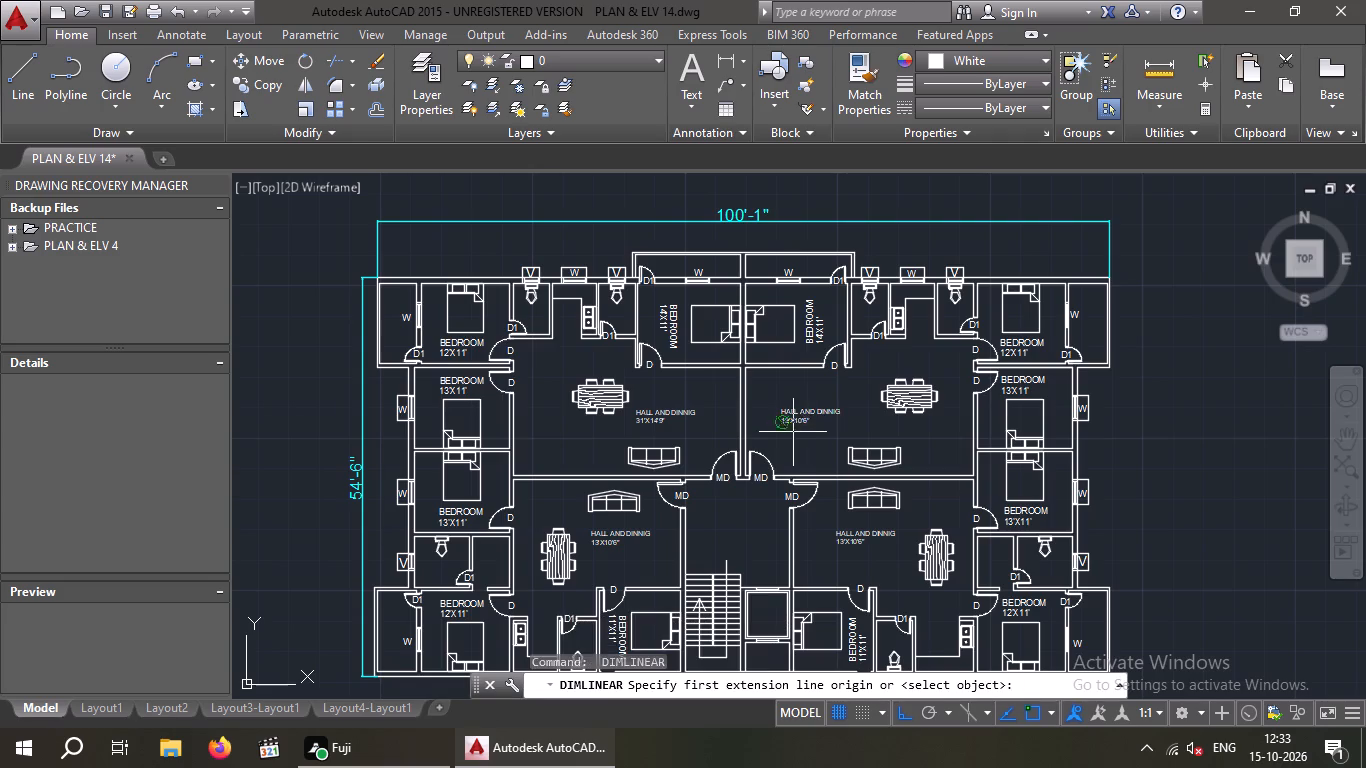
scroll(796, 436, "up", 3)
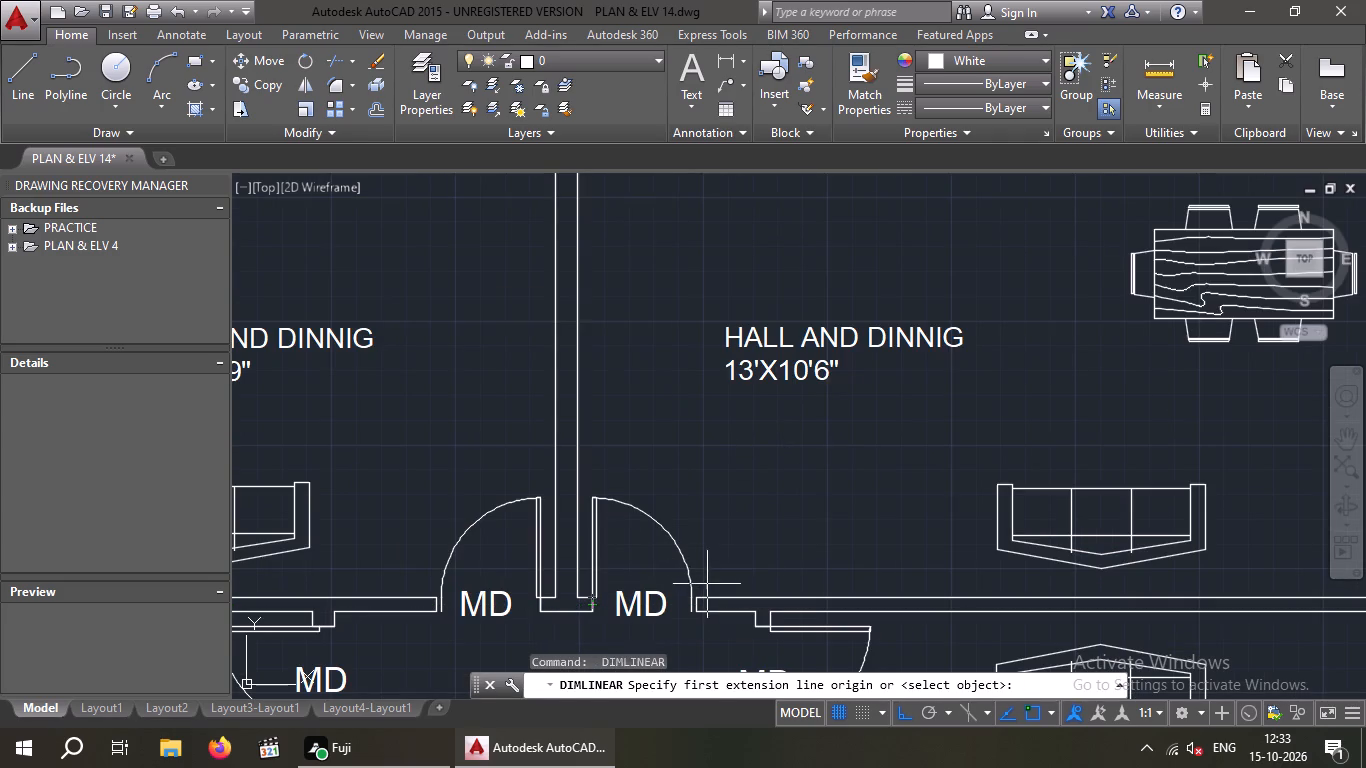
left_click(694, 593)
scroll(685, 428, "down", 3)
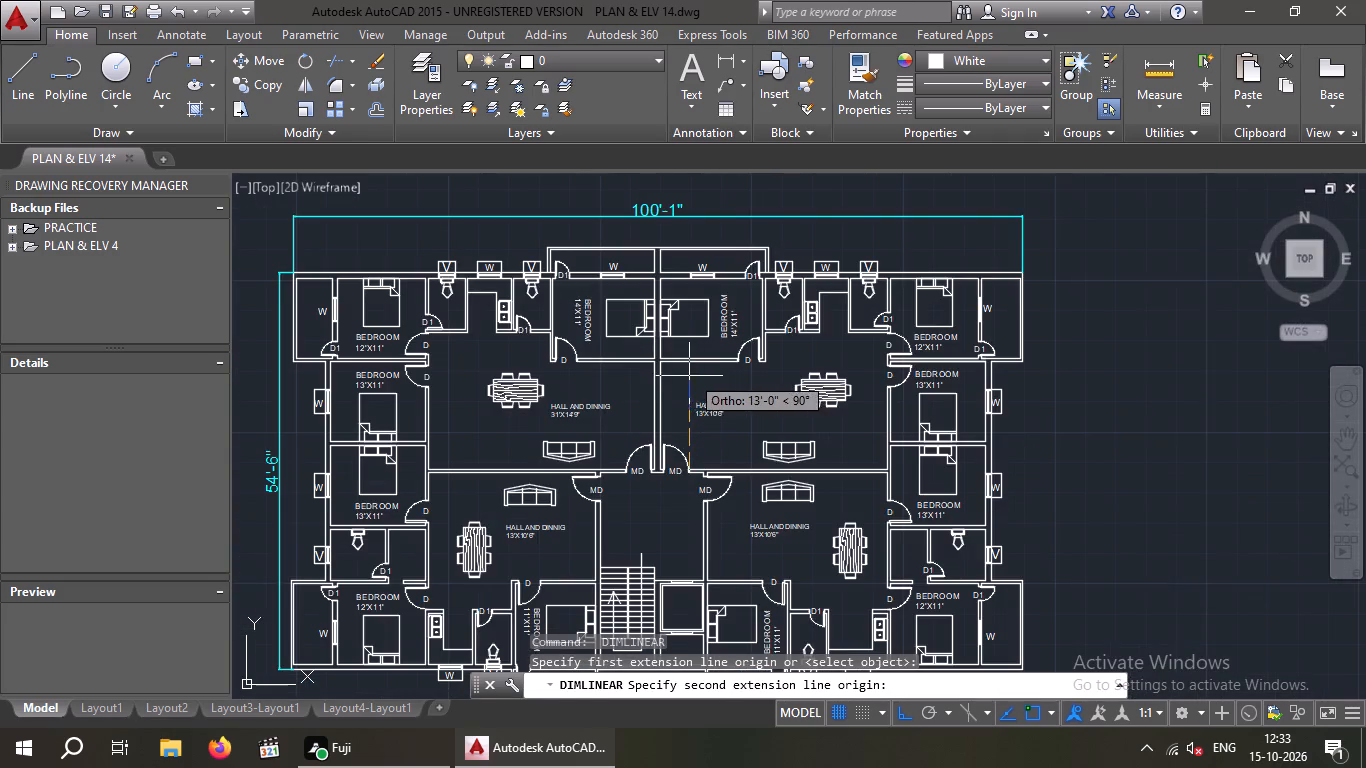
scroll(689, 376, "up", 3)
left_click(677, 316)
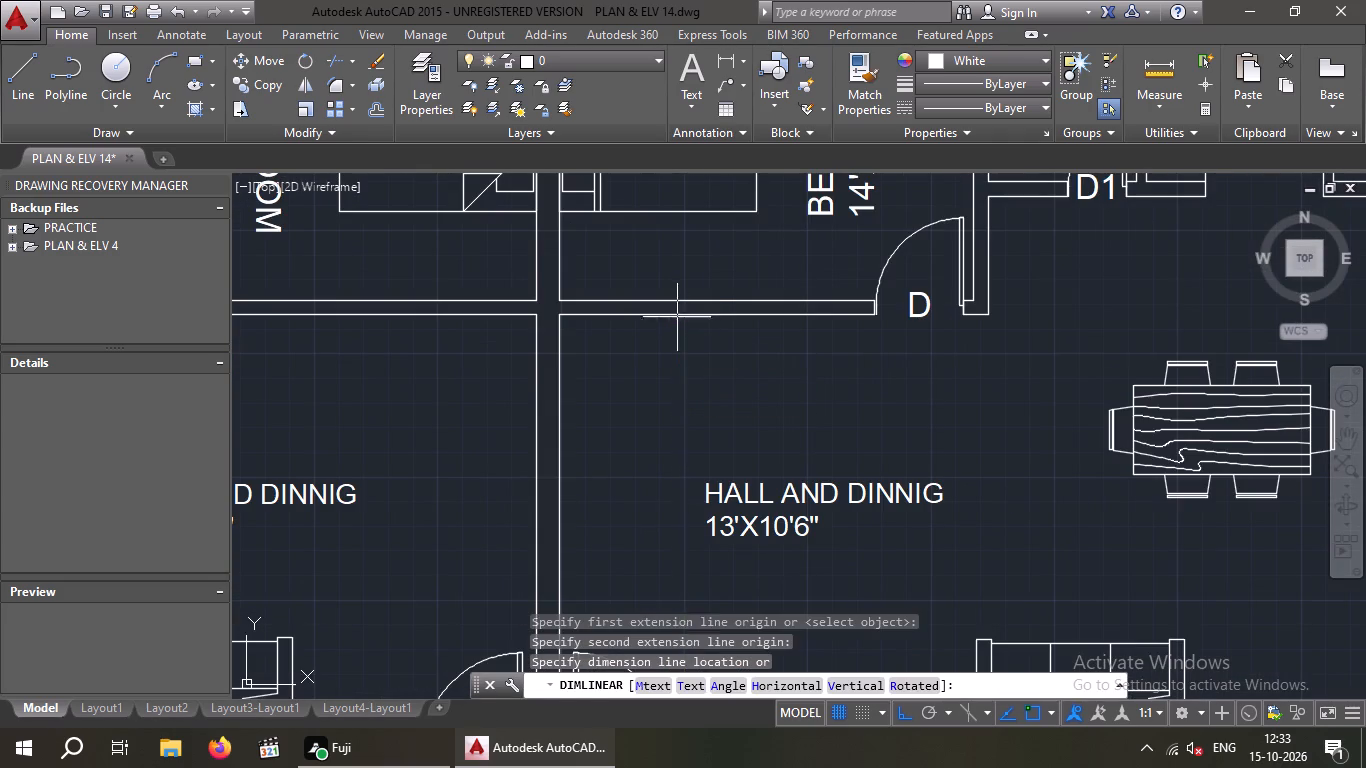
key("space")
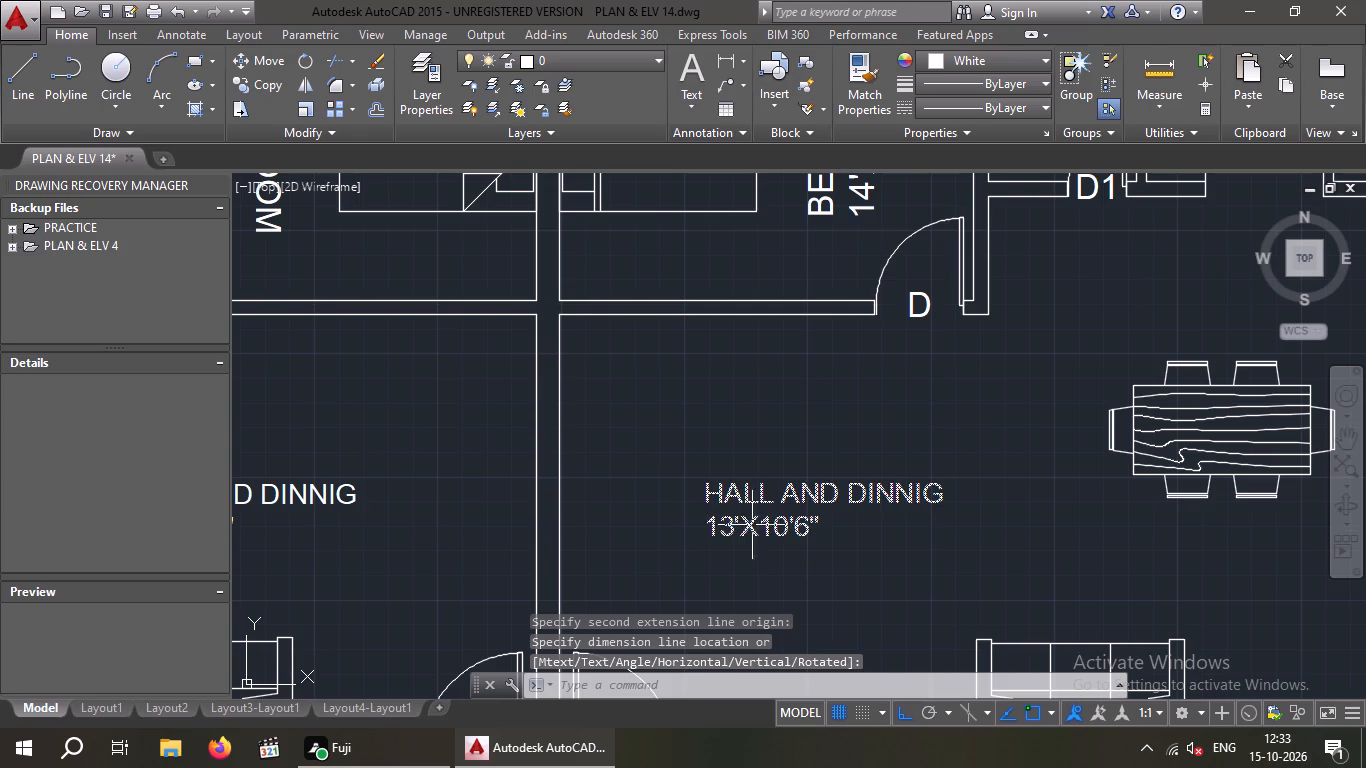
Change the size in the northeast hall's "HALL AND DINNIG" label to 31'2"X14'9".
double_click(758, 527)
key("space")
double_click(746, 527)
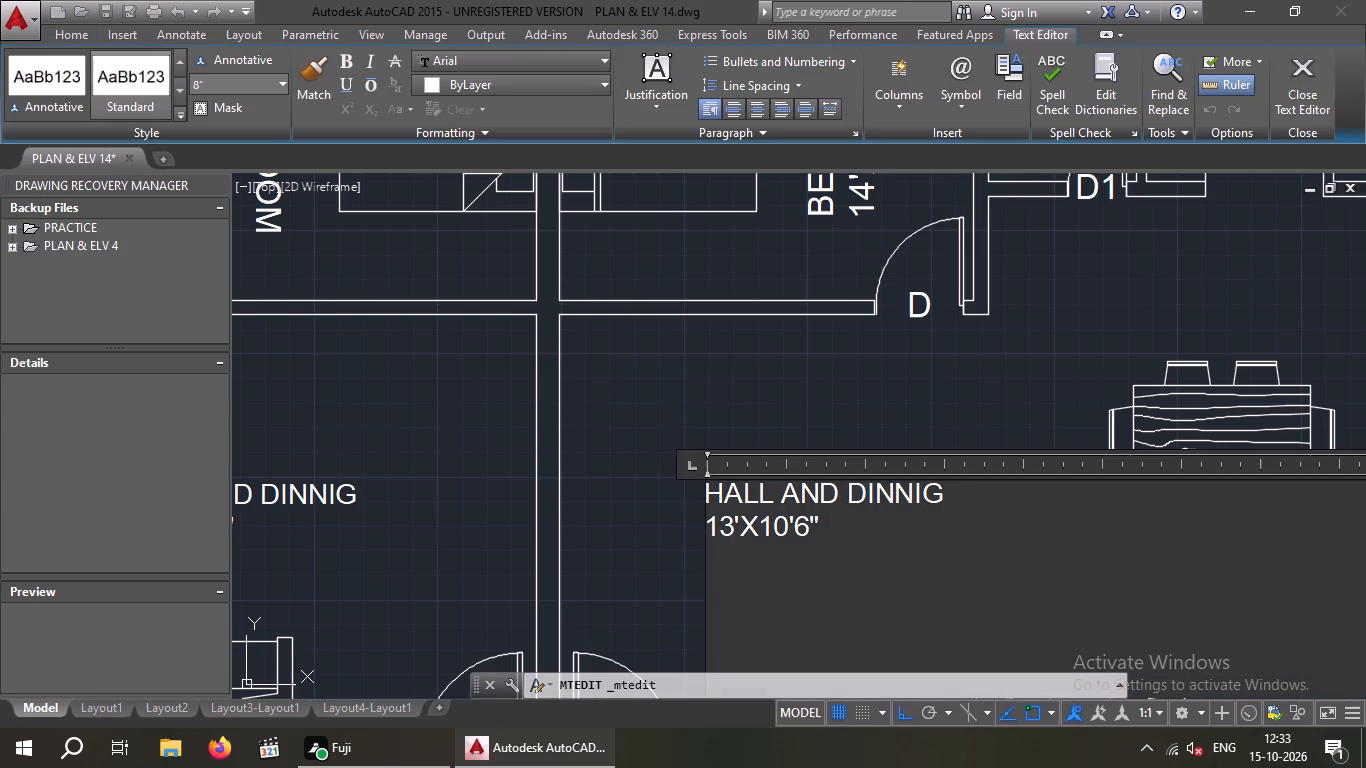
key("Left")
key("Left")
key("BackSpace")
key("Right")
key("1")
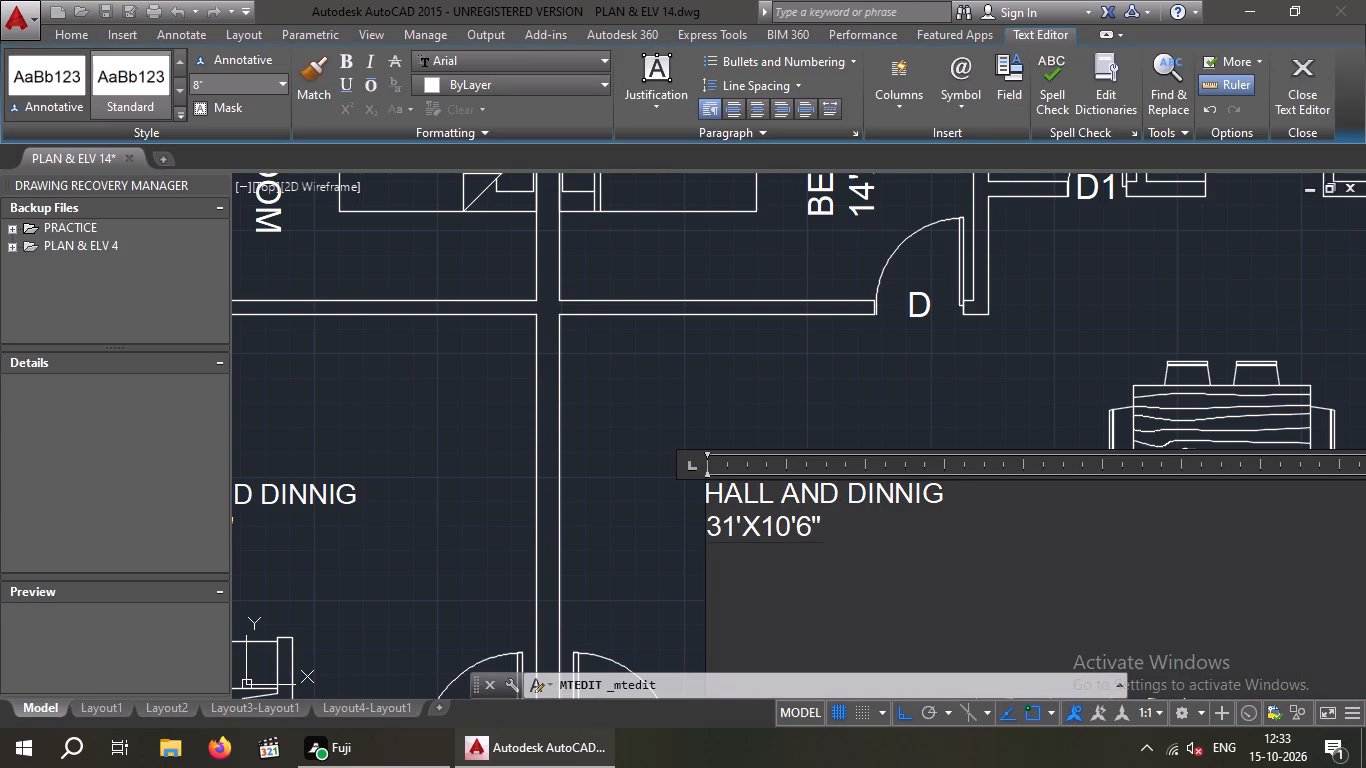
key("Right")
key("2")
key("shift+quotedbl")
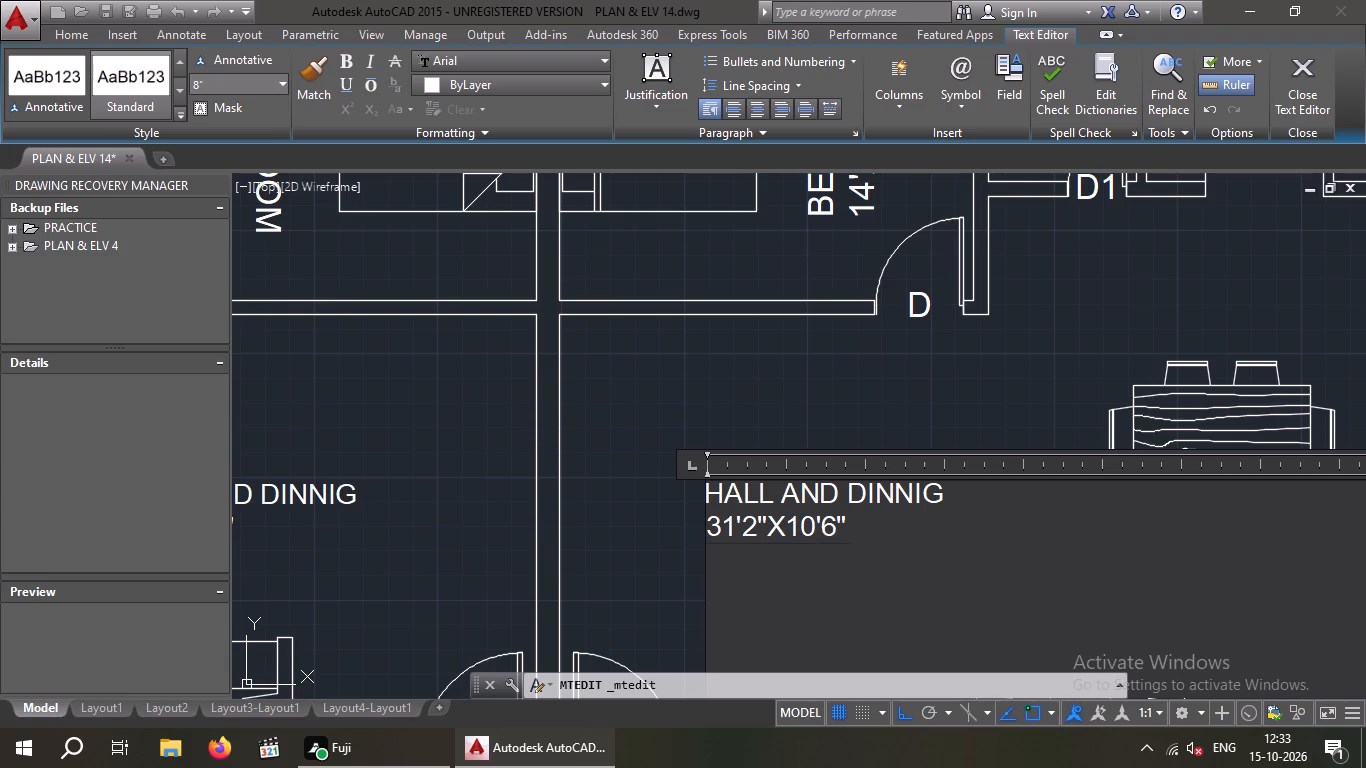
key("Right")
key("Right")
key("Right")
key("BackSpace")
key("4")
key("Right")
key("Right")
key("BackSpace")
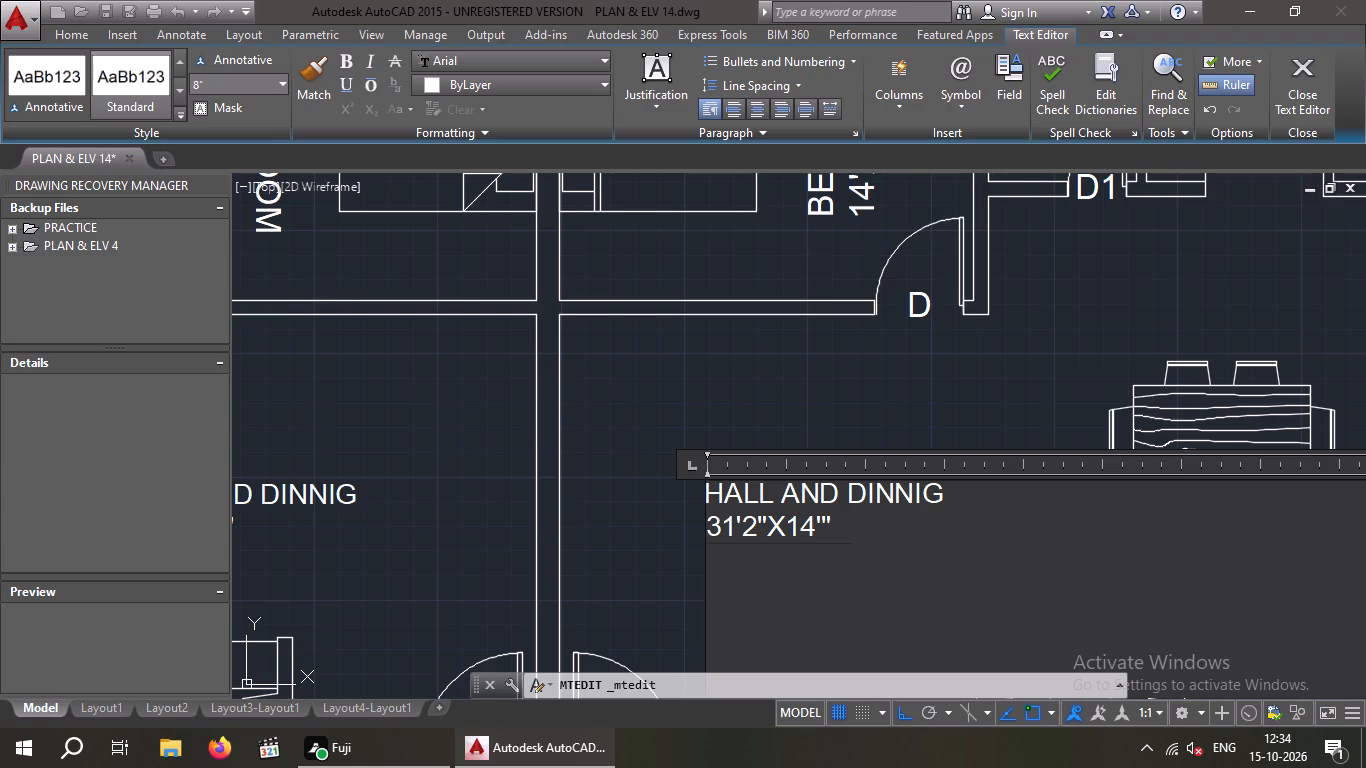
key("9")
left_click(584, 405)
Check the southwest hall's inside east-west width along its north wall with a linear dimension, without placing the dimension.
scroll(845, 335, "down", 3)
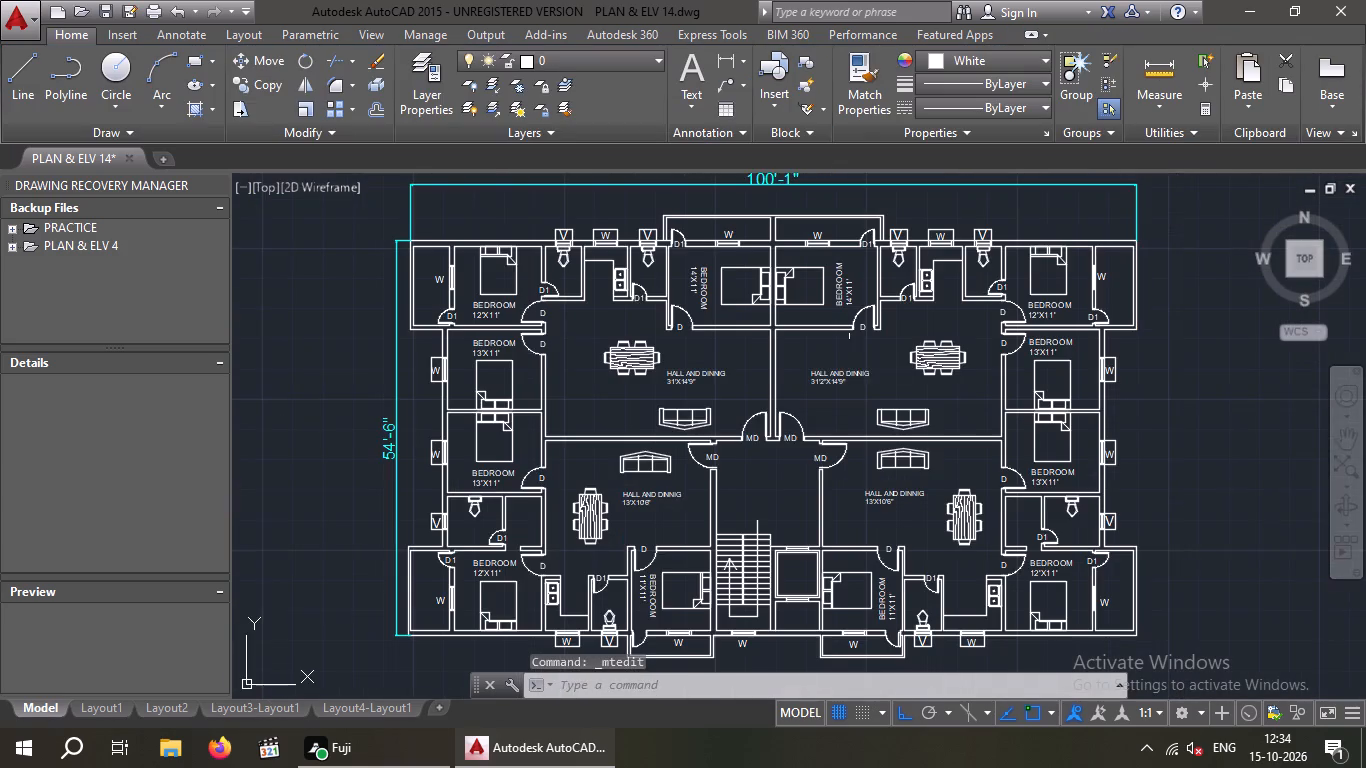
middle_click_drag(862, 377, 837, 340)
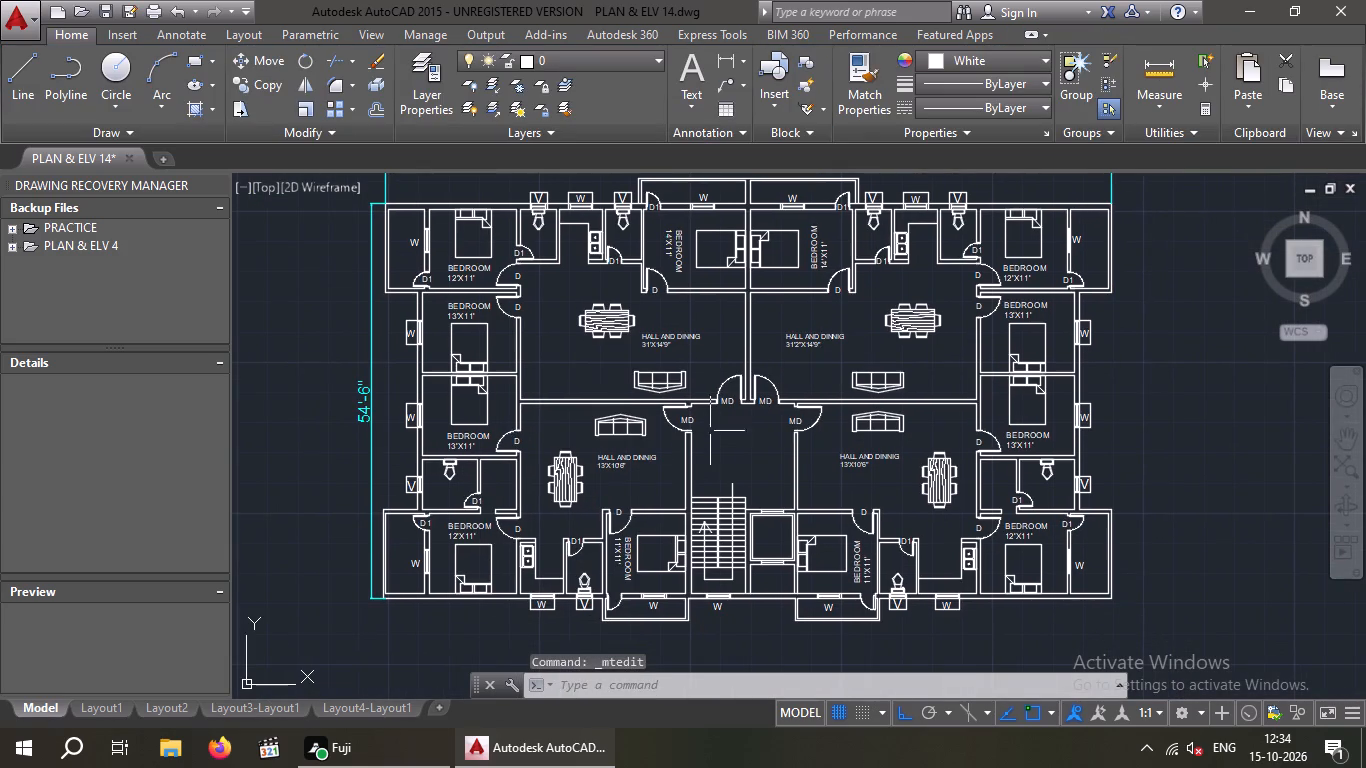
left_click(720, 56)
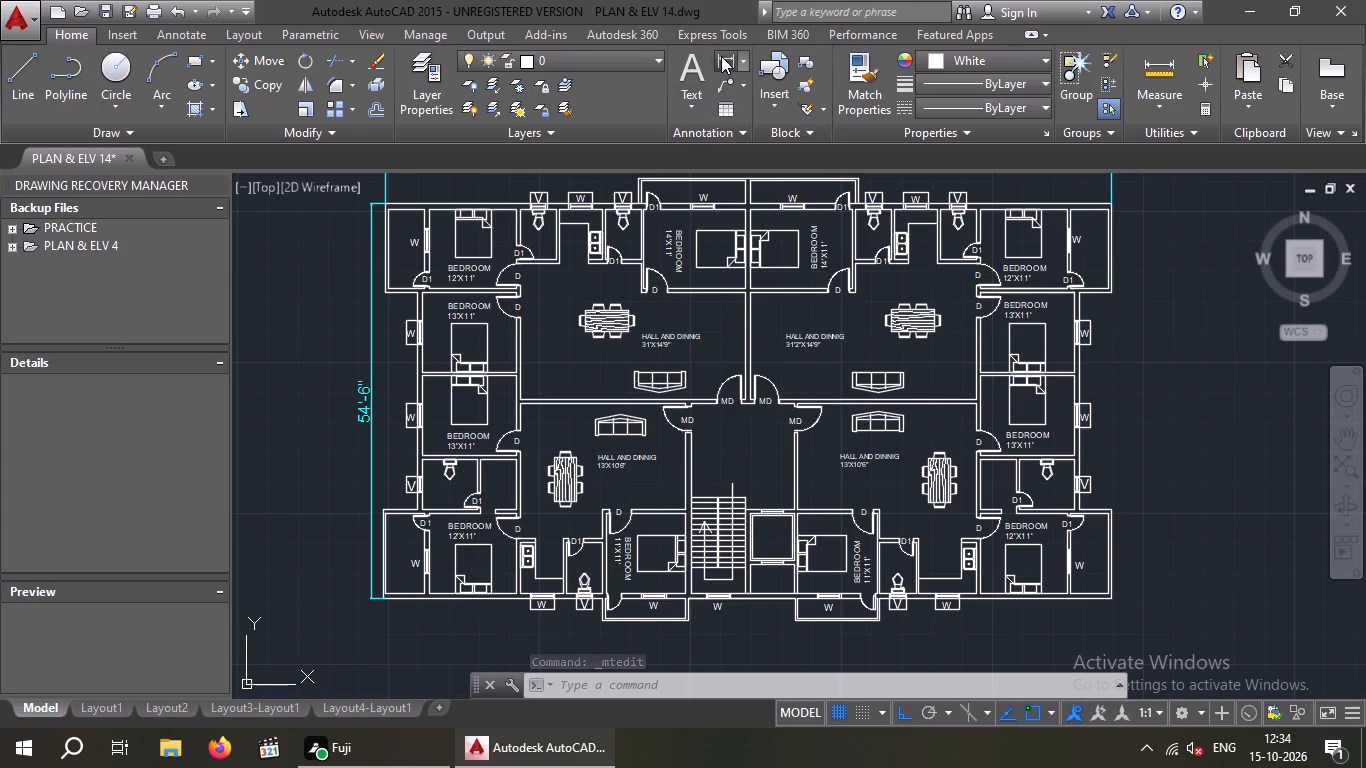
scroll(547, 446, "up", 2)
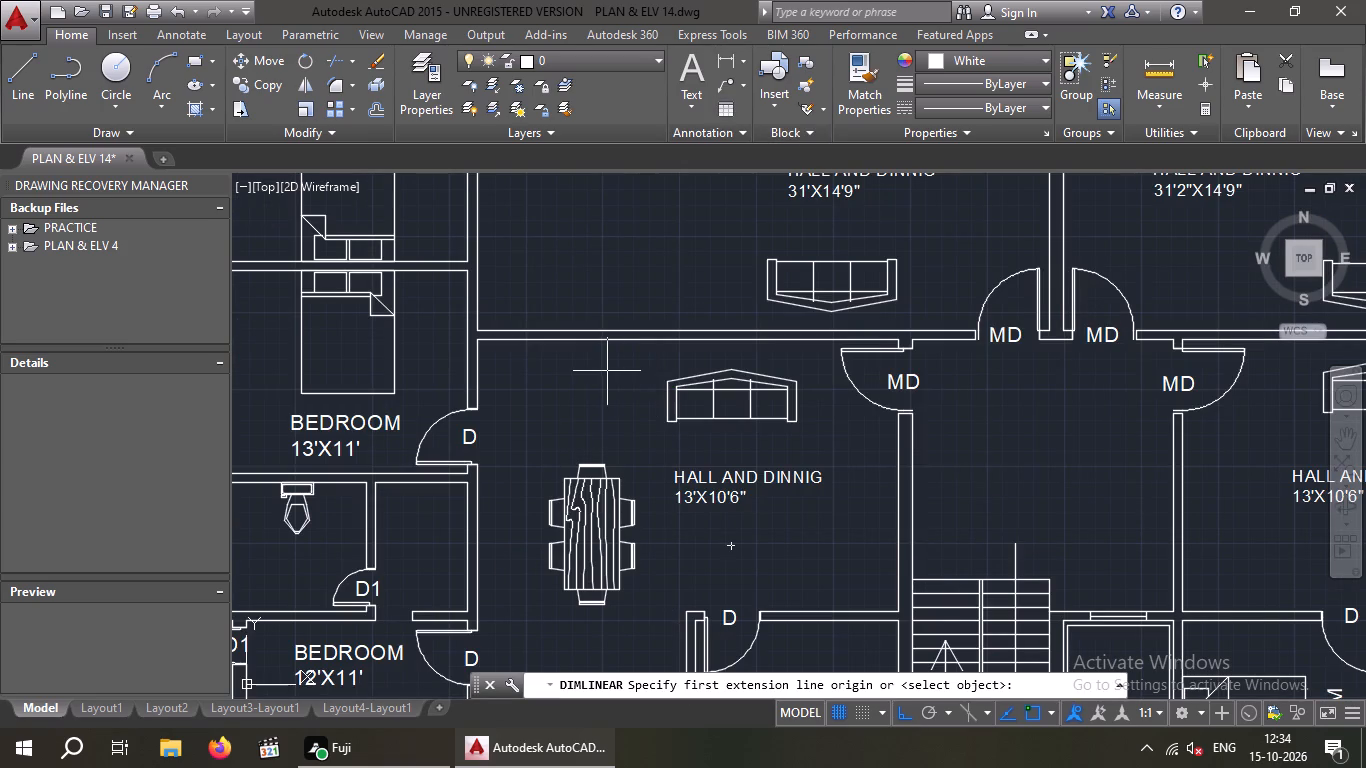
left_click_drag(477, 340, 500, 344)
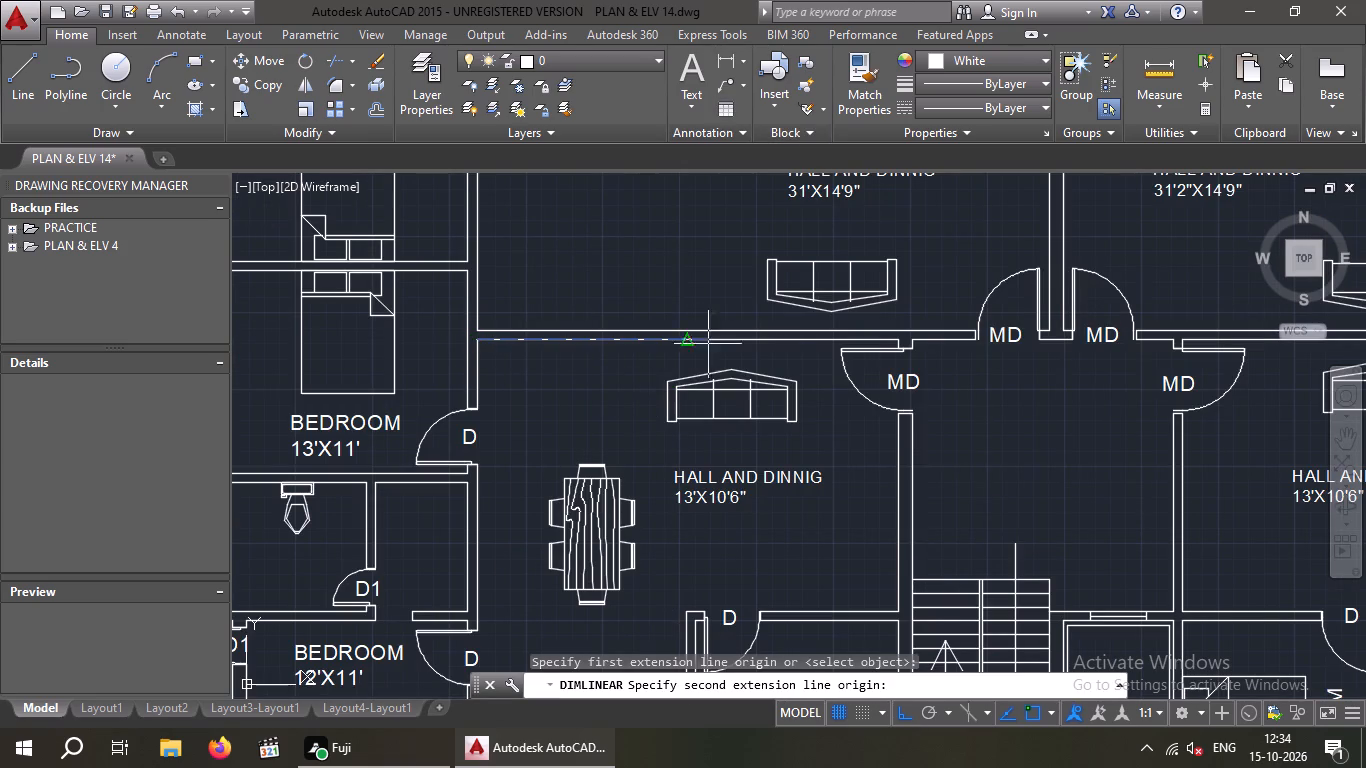
scroll(900, 339, "up", 3)
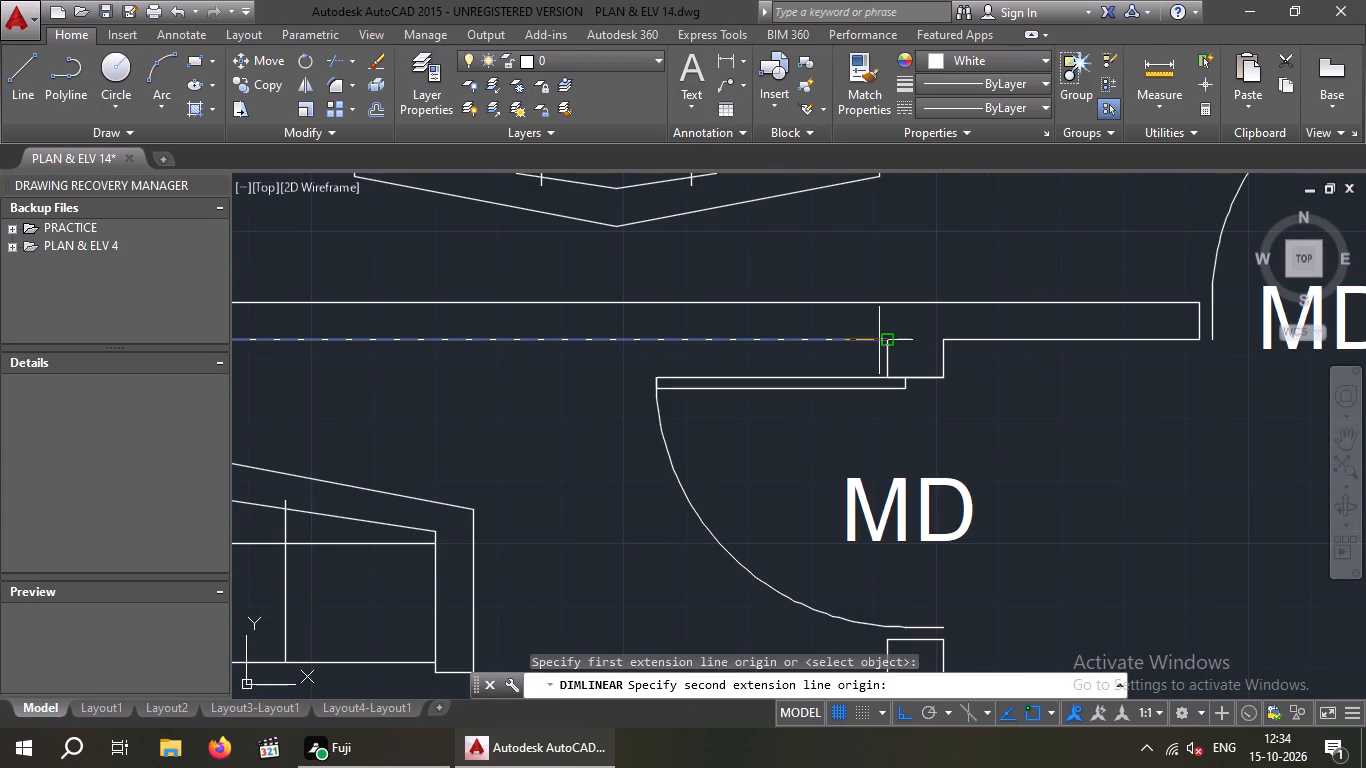
left_click_drag(896, 340, 902, 349)
scroll(856, 288, "down", 2)
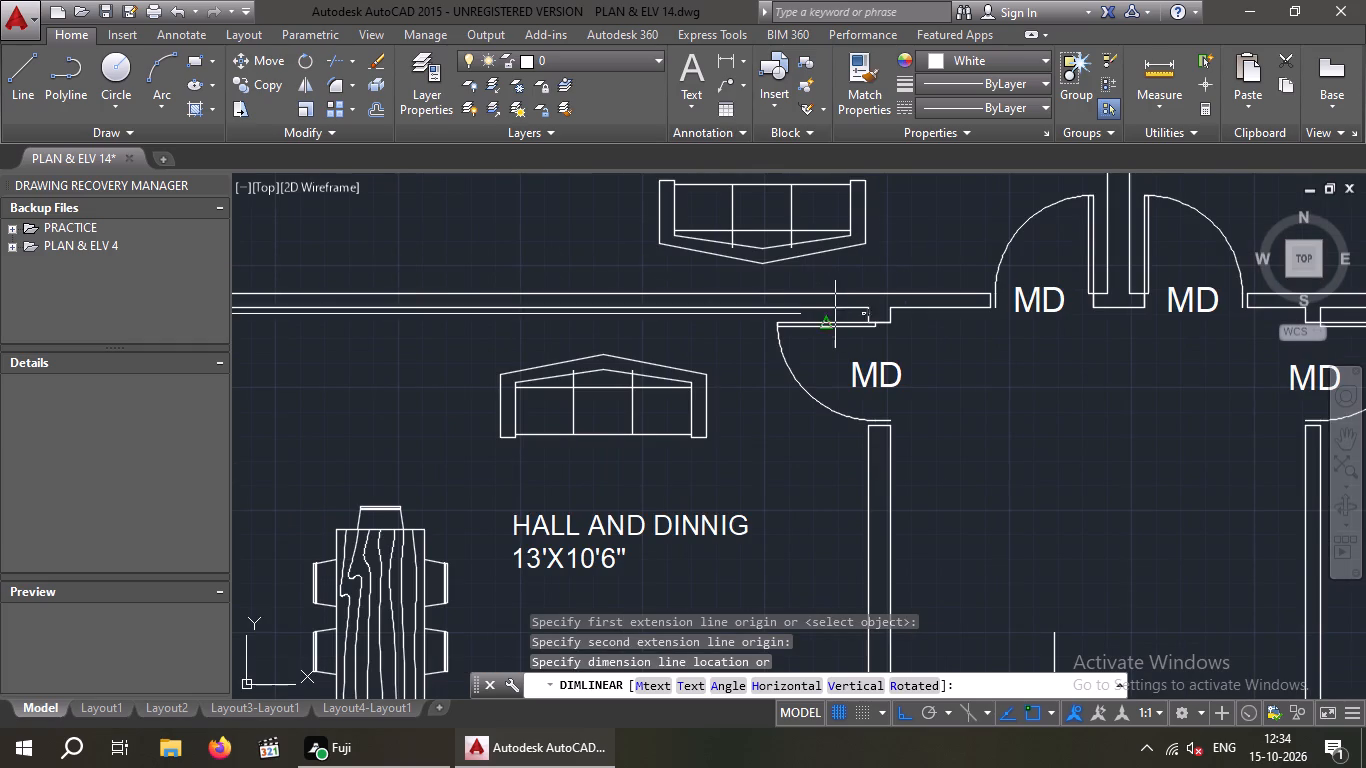
key("space")
Check the southwest hall's inside north-south depth along its east wall with a linear dimension, without placing the dimension.
middle_click_drag(840, 411, 830, 333)
scroll(835, 358, "down", 2)
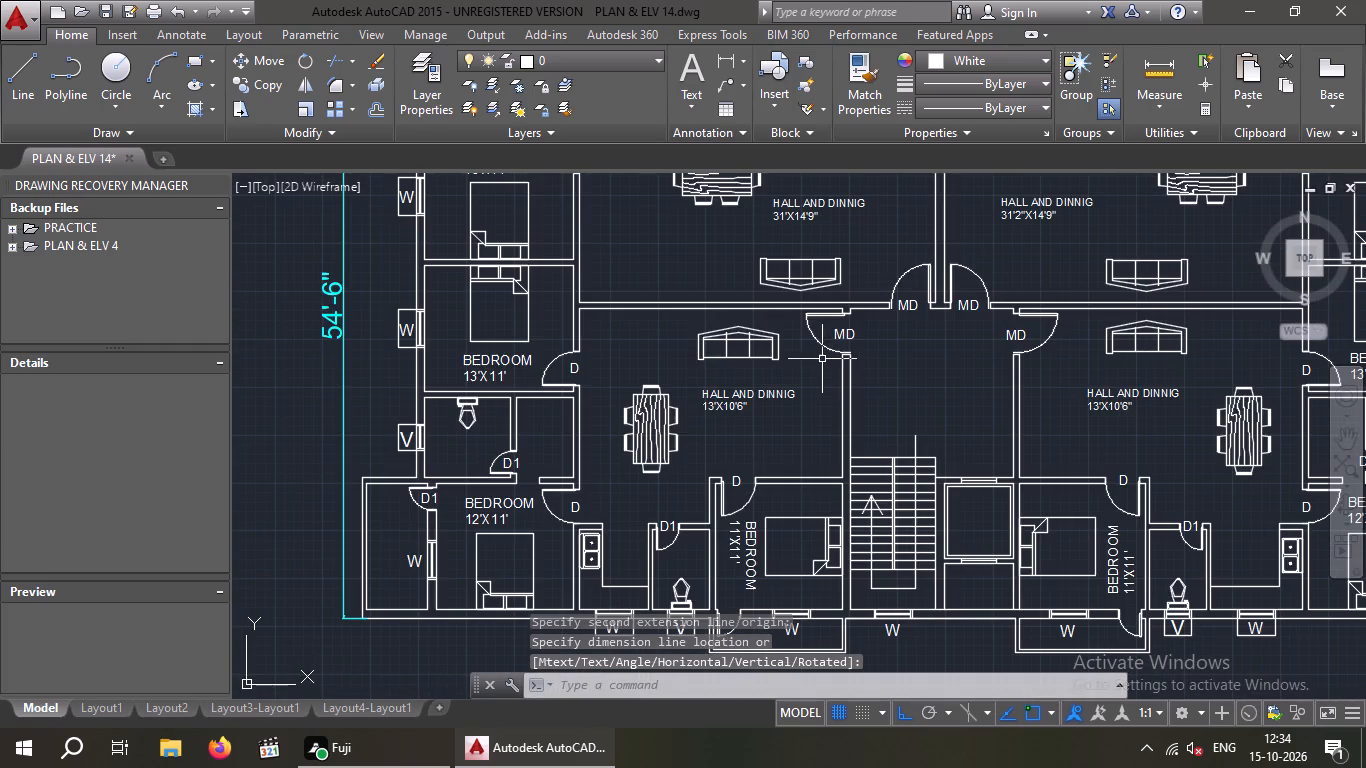
key("space")
scroll(842, 300, "up", 2)
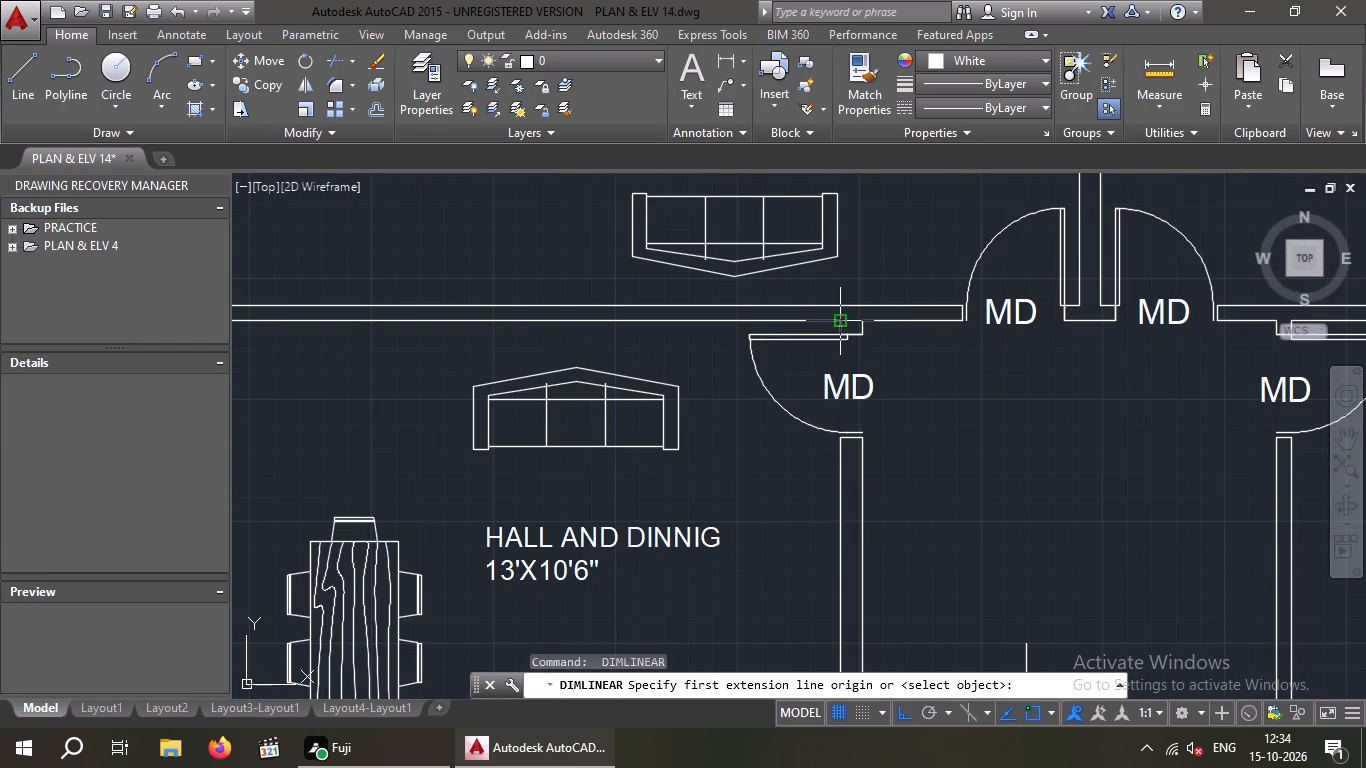
left_click(837, 317)
scroll(840, 370, "down", 3)
scroll(832, 453, "up", 4)
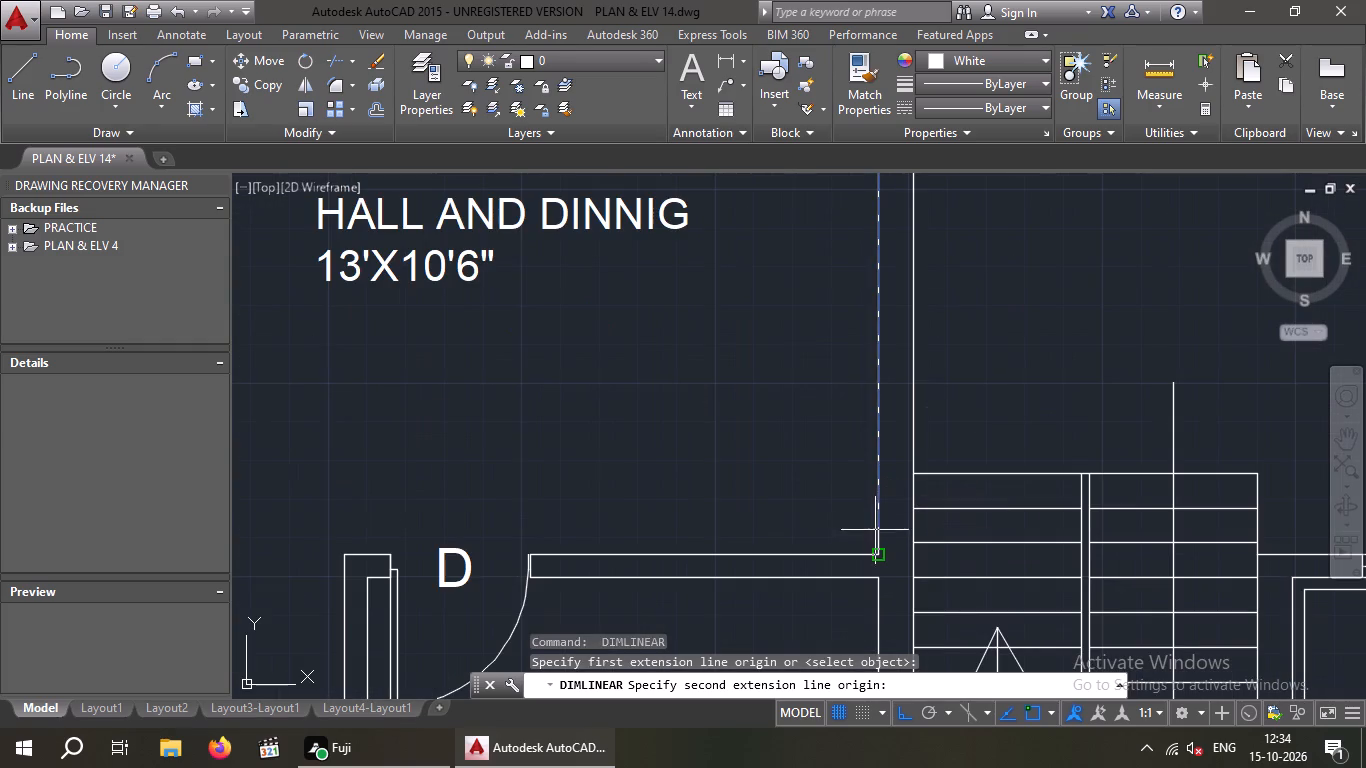
left_click_drag(875, 560, 862, 558)
key("space")
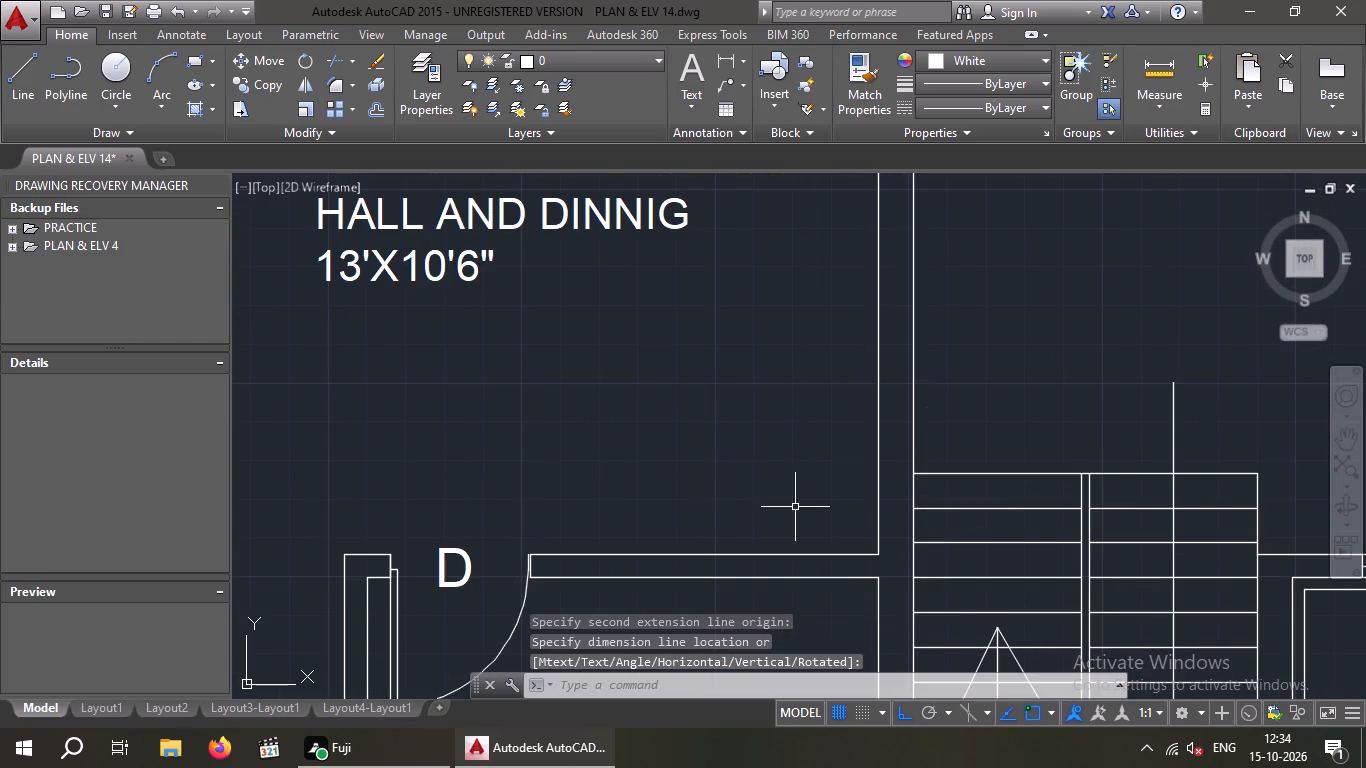
Change the size in the southwest hall's "HALL AND DINNIG" label to 22'10"X14'9".
left_click(415, 272)
left_click(421, 278)
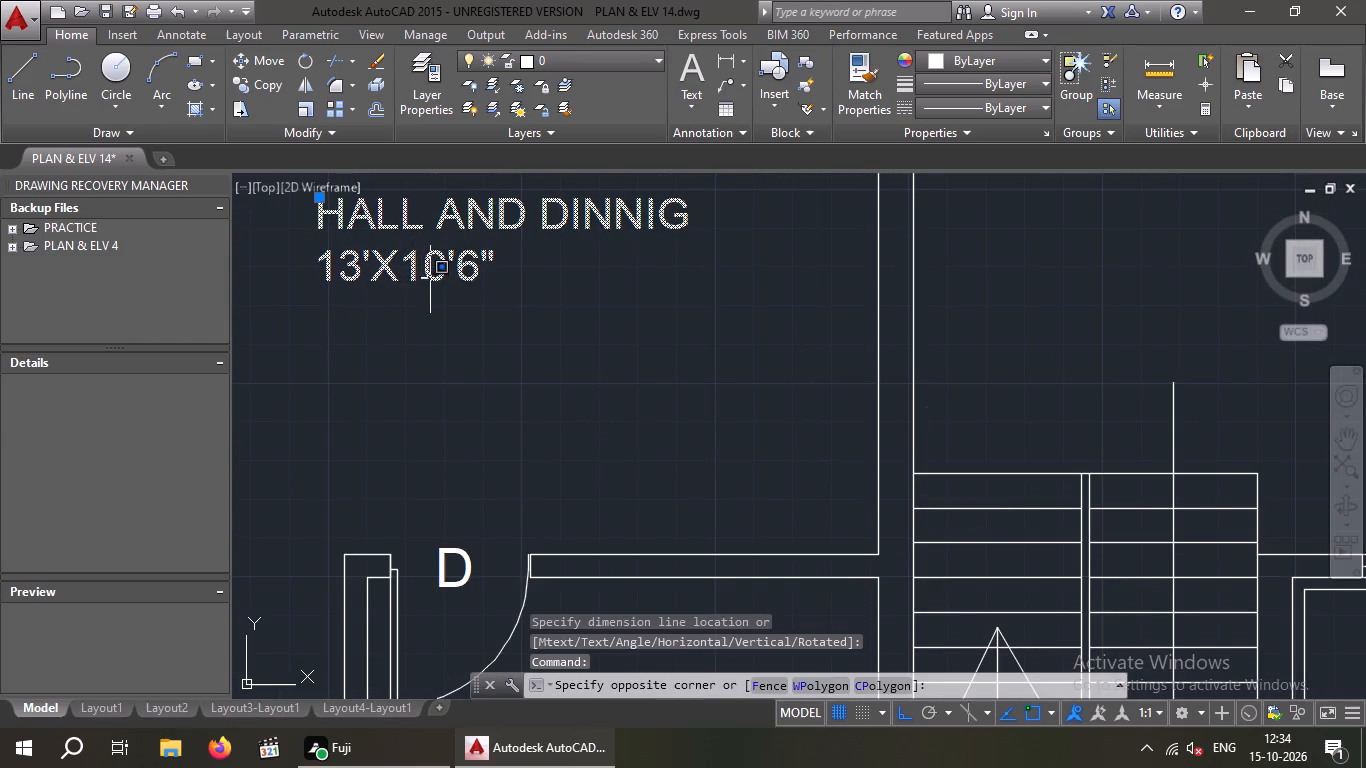
double_click(426, 281)
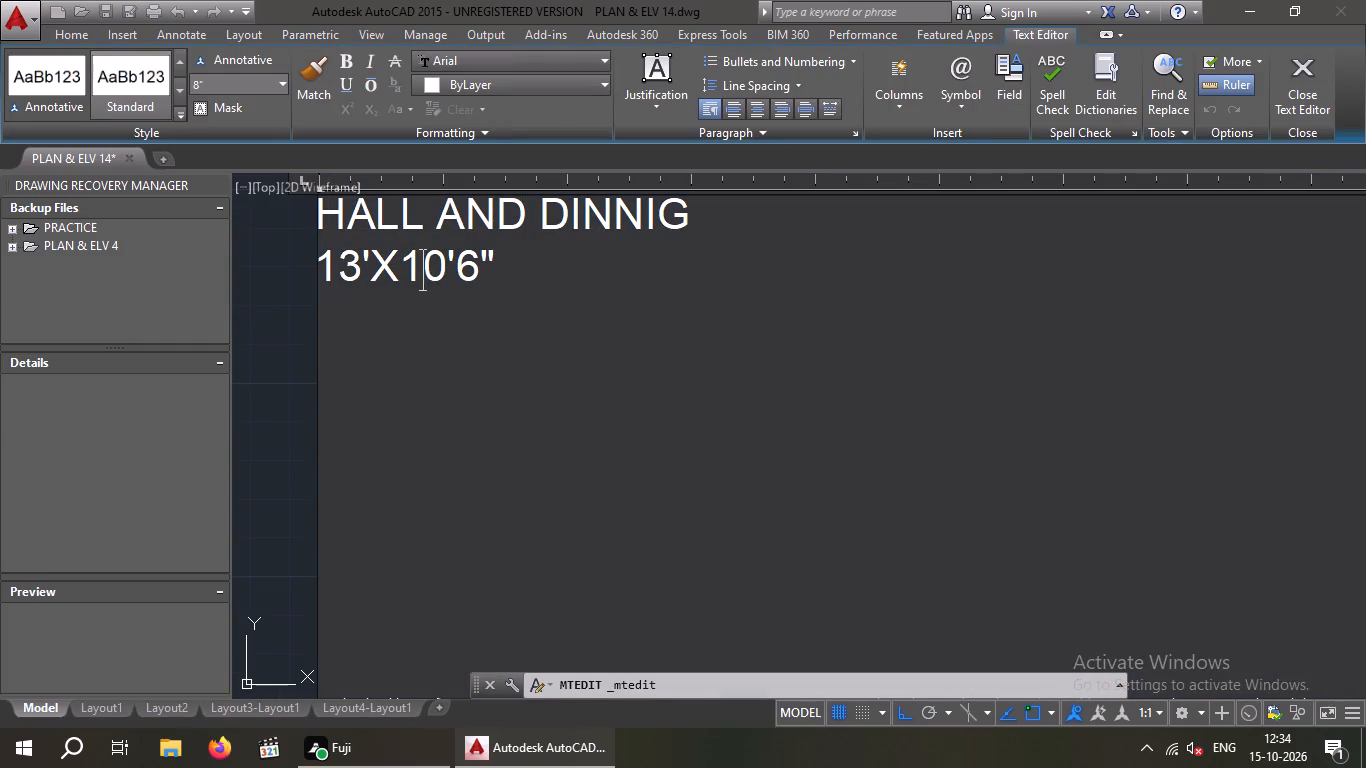
left_click(361, 274)
key("BackSpace")
key("BackSpace")
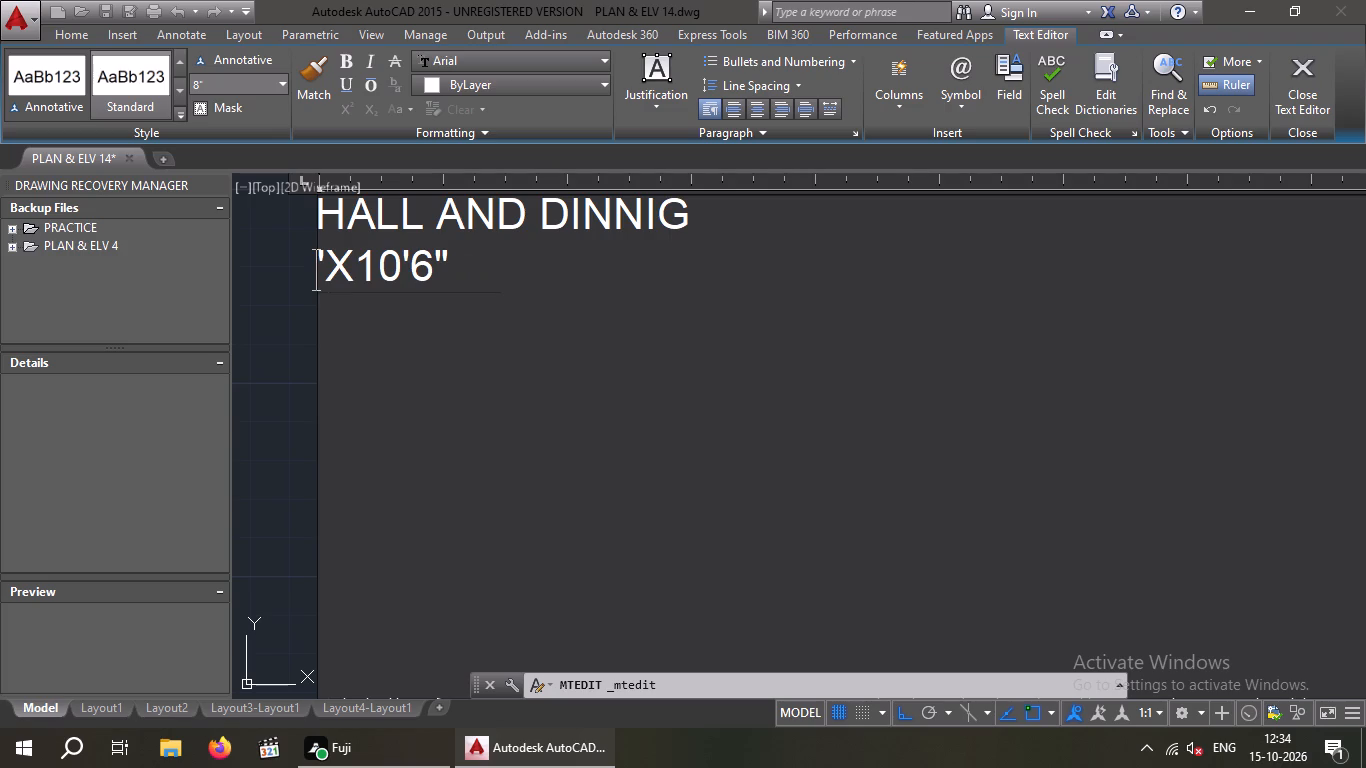
type("22")
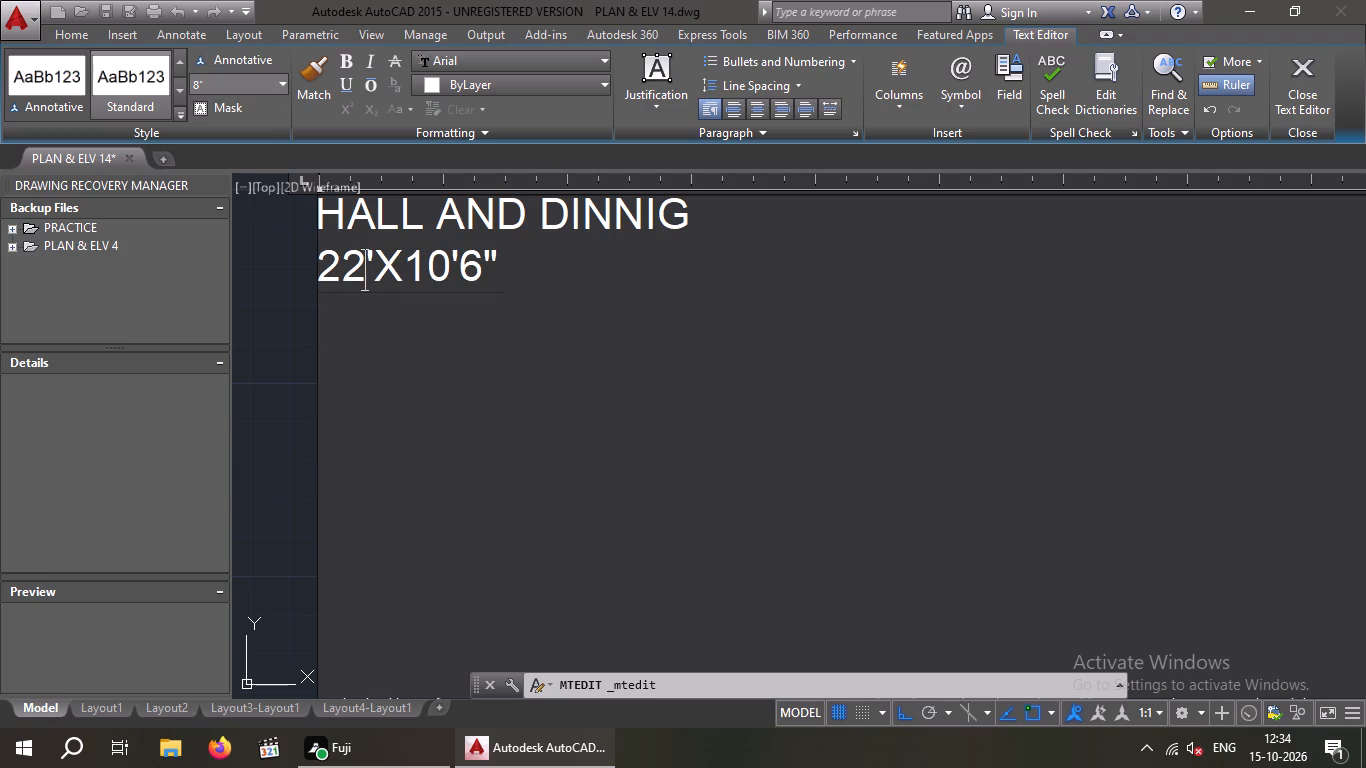
key("Right")
type("10")
key("shift+quotedbl")
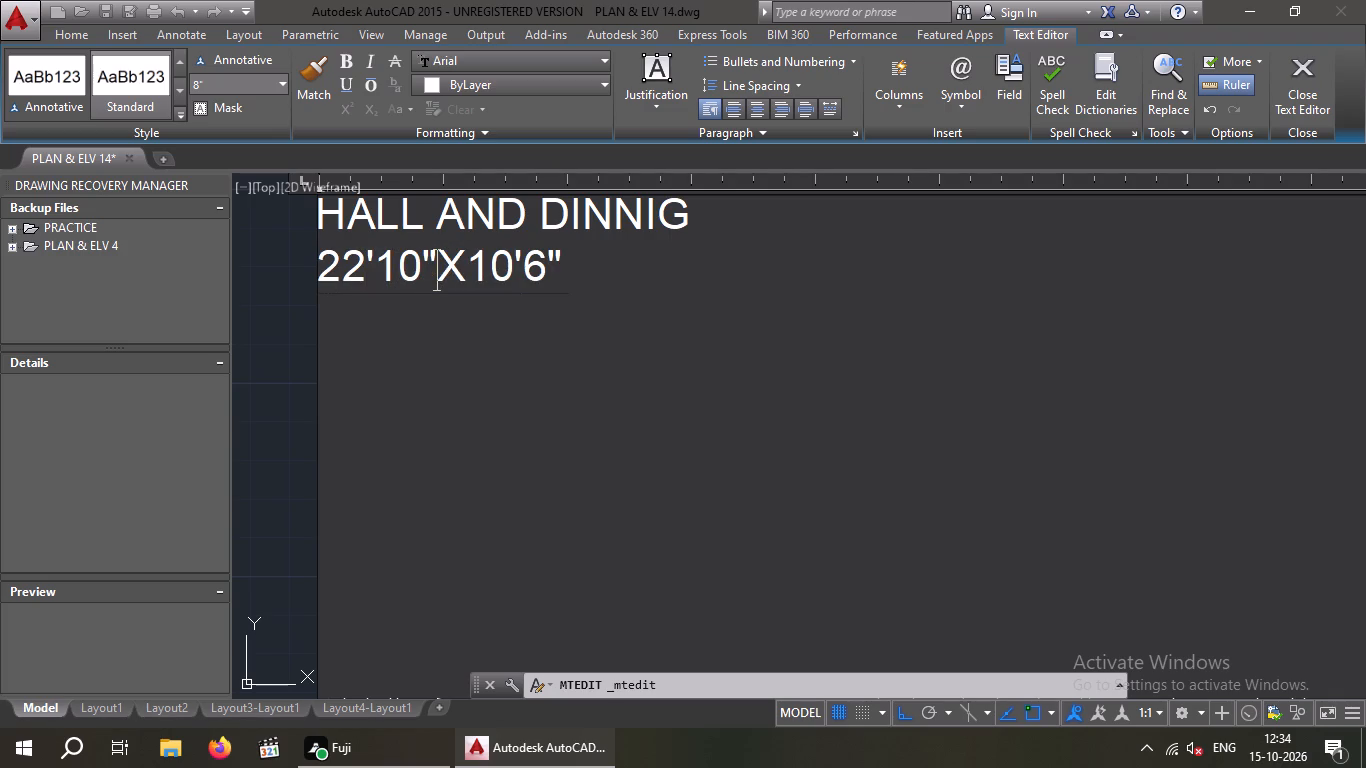
key("Right")
key("Right")
key("Right")
key("BackSpace")
key("4")
key("Right")
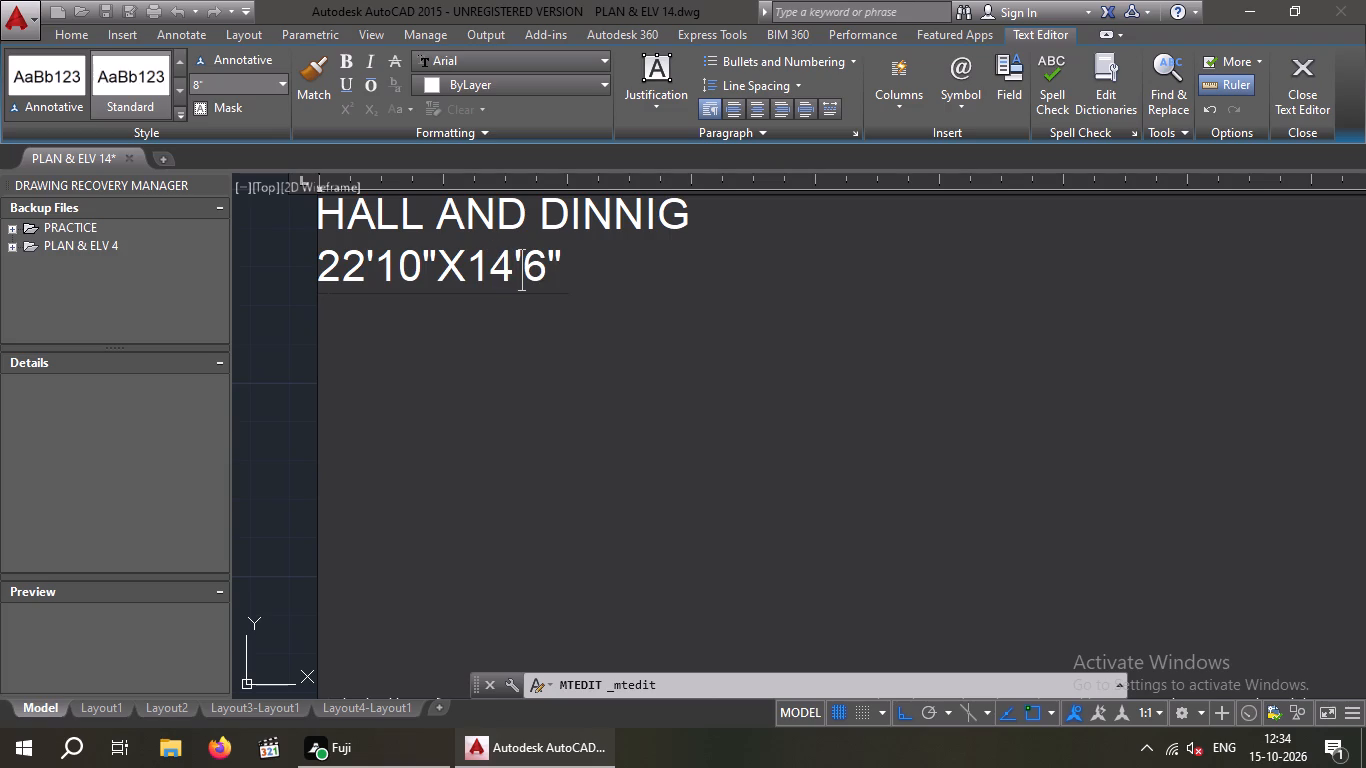
key("Right")
key("BackSpace")
key("9")
left_click(258, 391)
Check the southeast hall's inside east-west width along its north wall with a linear dimension, without placing the dimension.
scroll(317, 404, "down", 4)
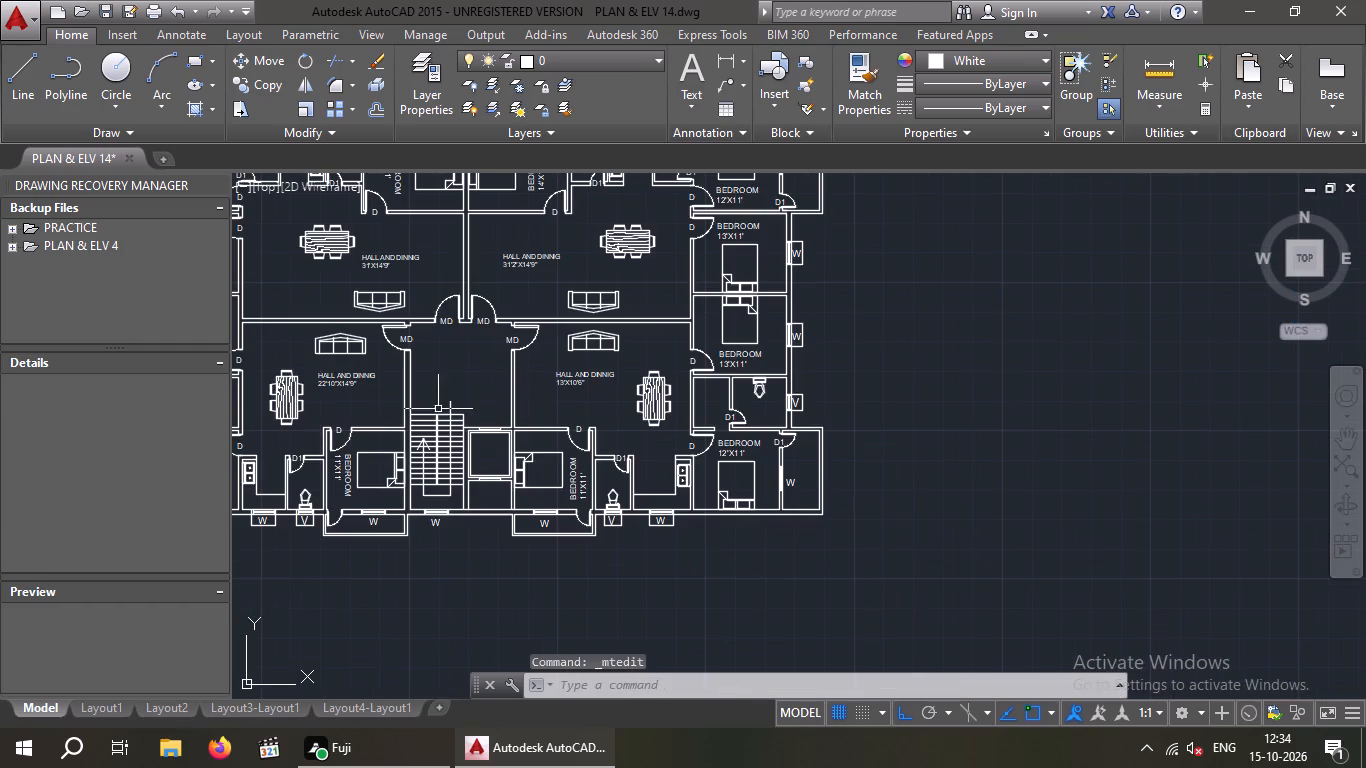
scroll(598, 389, "up", 3)
scroll(503, 371, "up", 1)
scroll(504, 373, "down", 2)
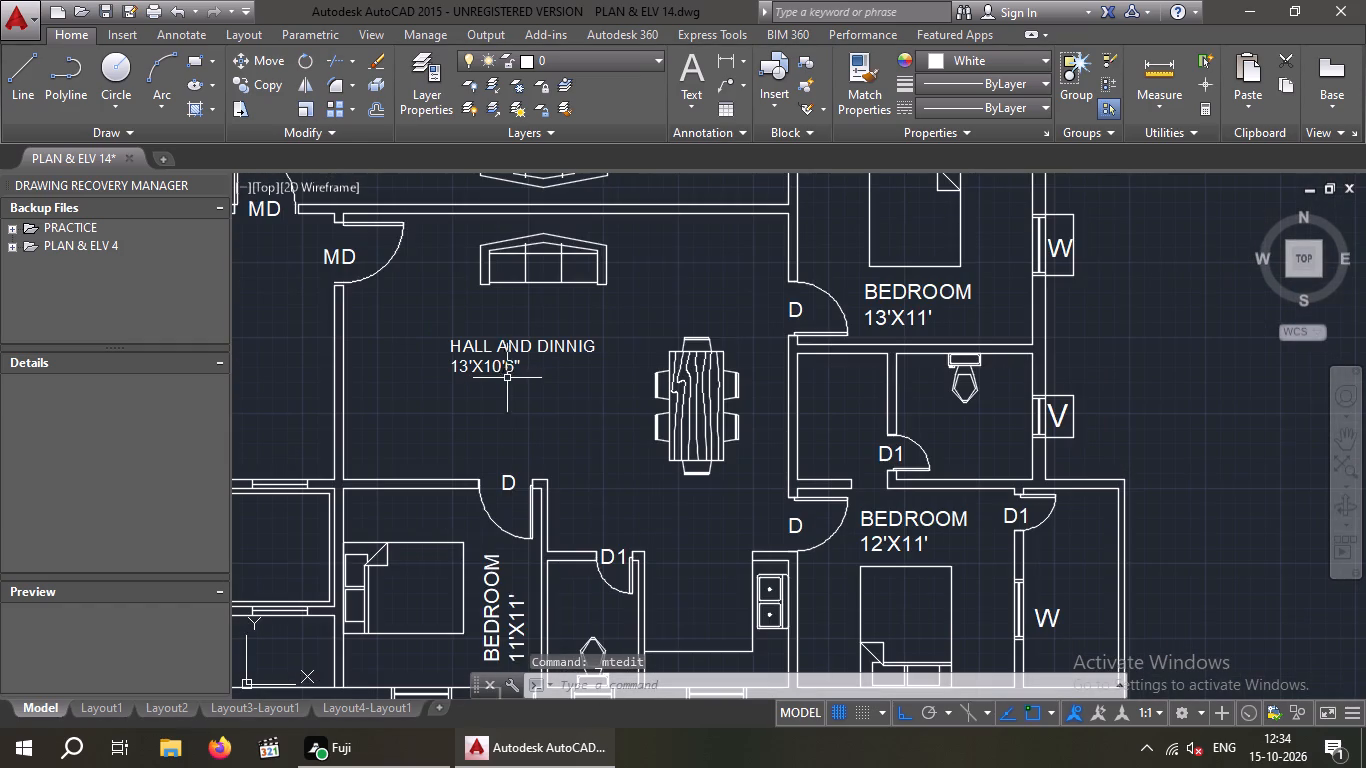
left_click(726, 54)
scroll(341, 218, "up", 2)
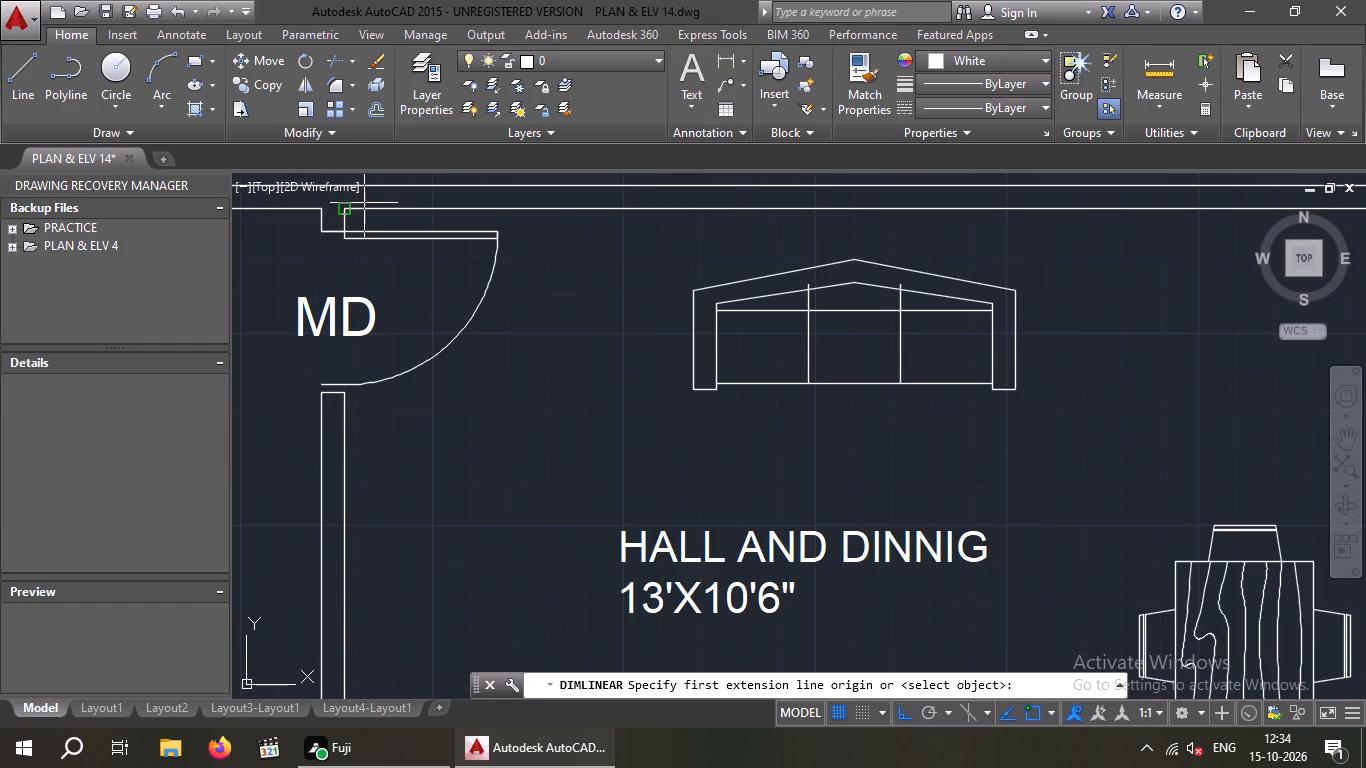
left_click_drag(349, 209, 367, 212)
scroll(558, 235, "down", 3)
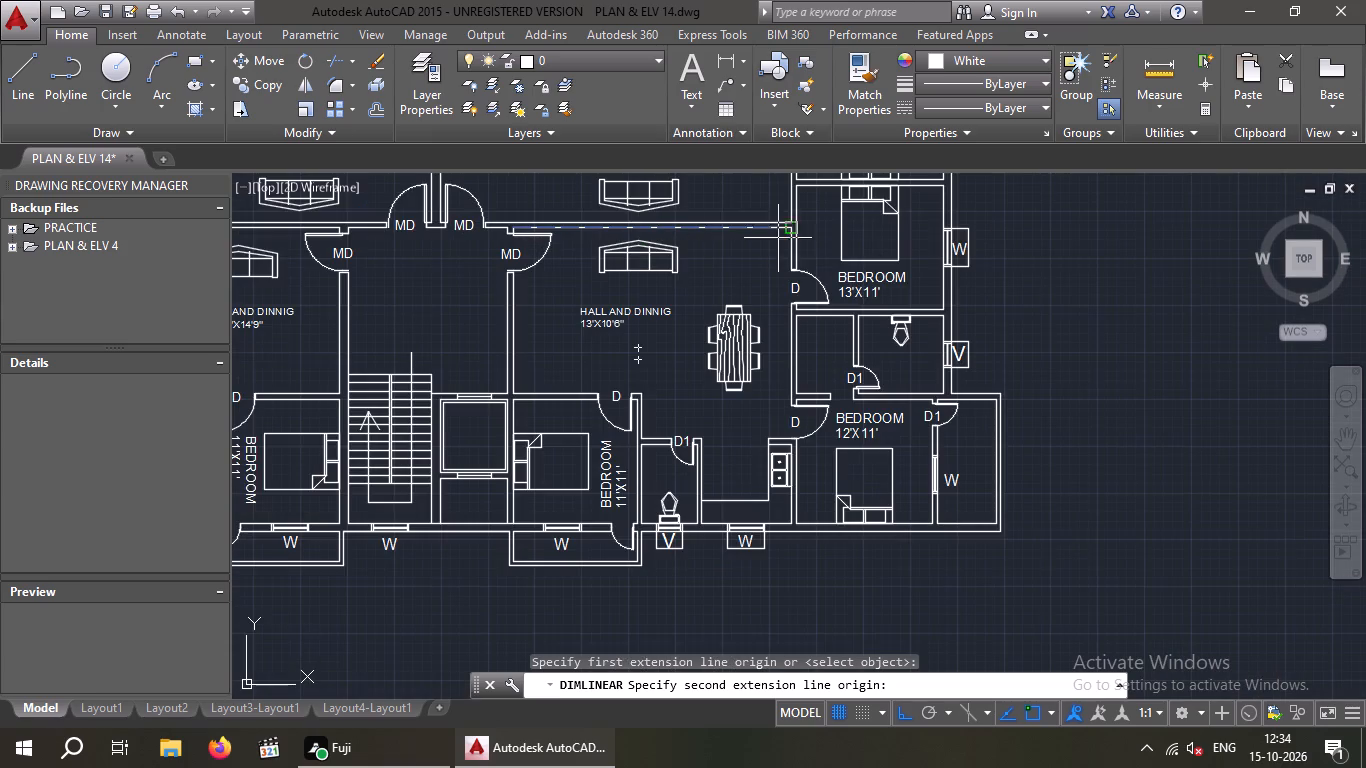
scroll(785, 230, "up", 3)
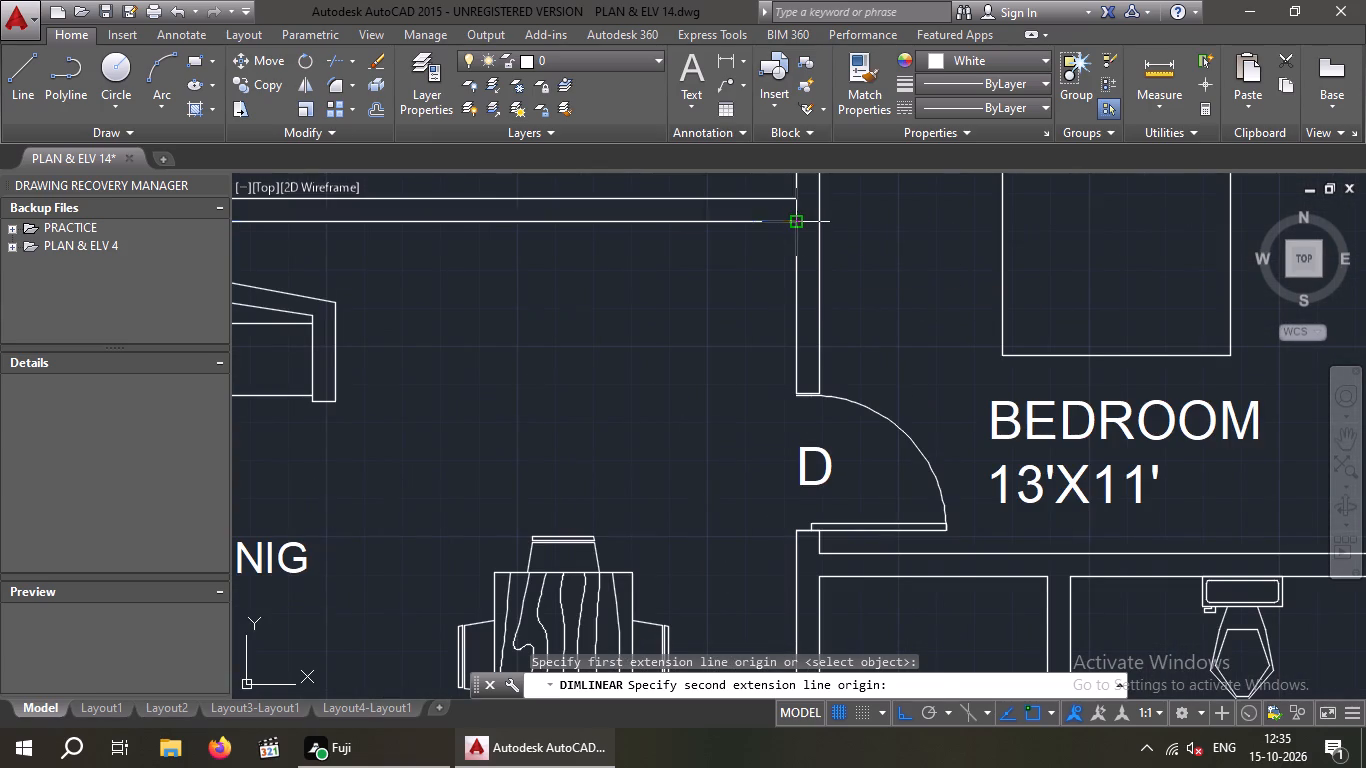
left_click(796, 227)
scroll(788, 230, "down", 2)
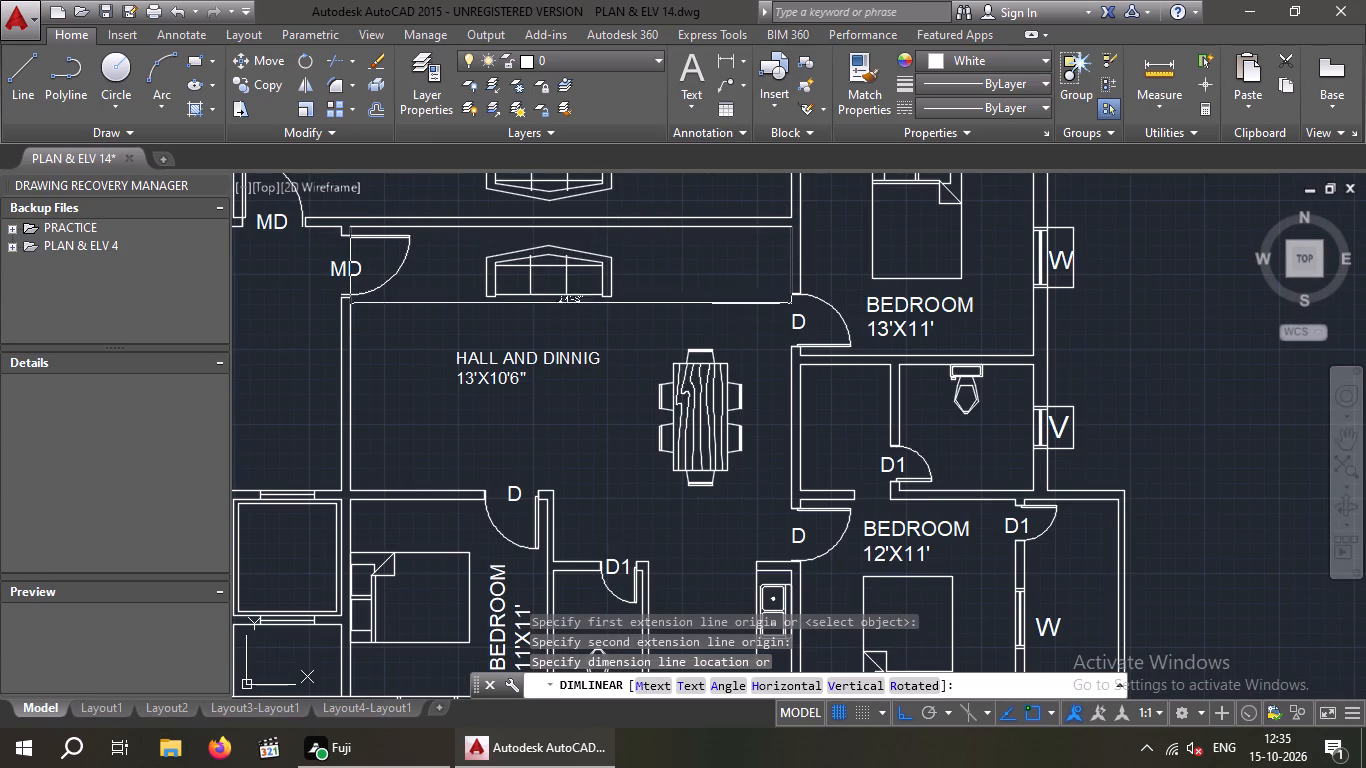
scroll(747, 316, "up", 2)
scroll(741, 311, "down", 2)
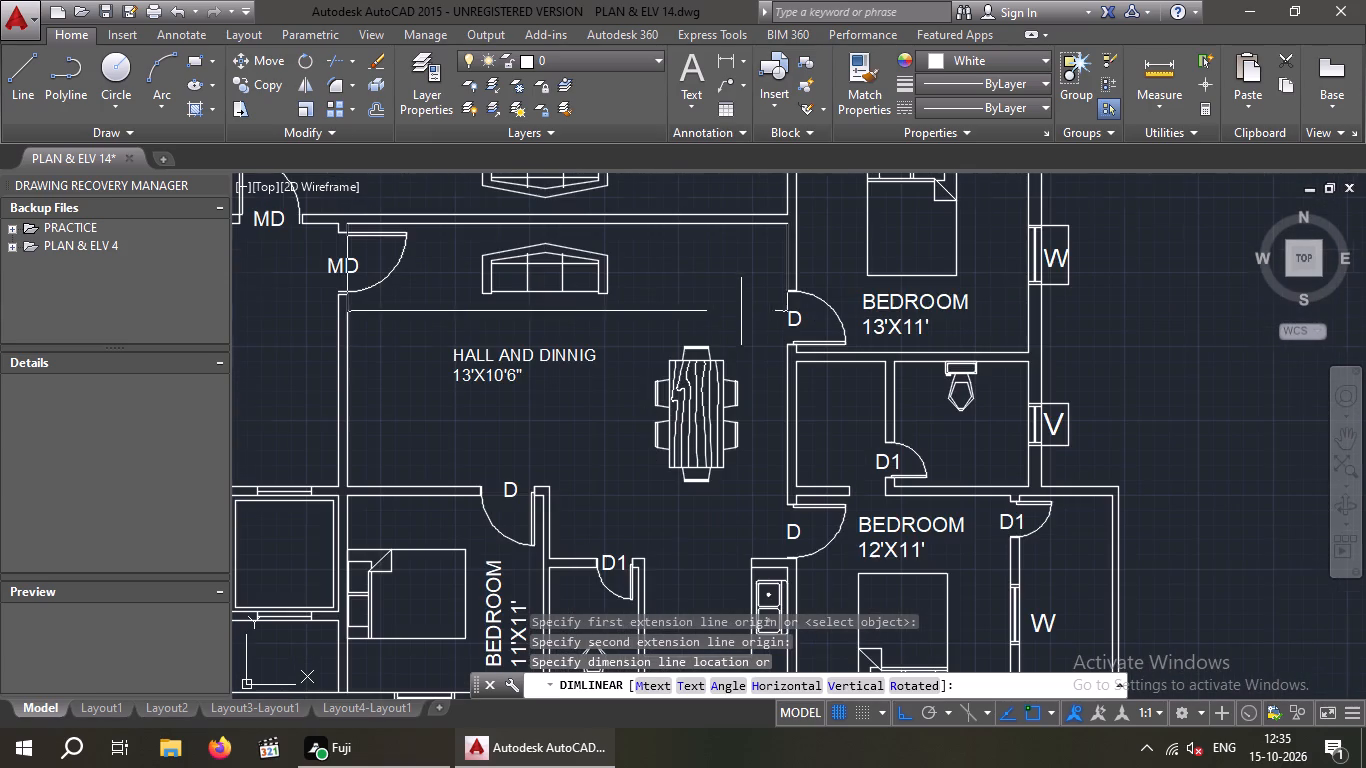
key("space")
Check the southeast hall's inside north-south depth along its west wall with a linear dimension, without placing the dimension.
key("space")
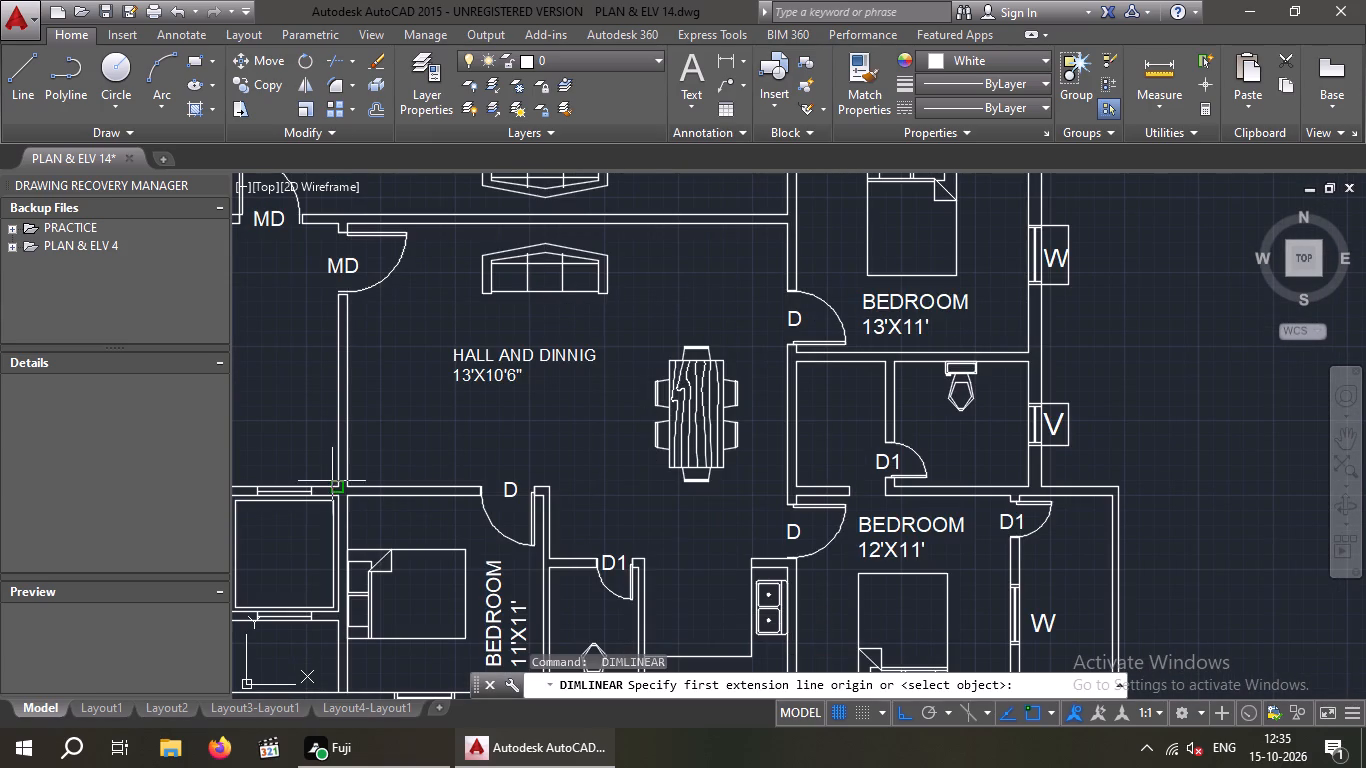
left_click(350, 488)
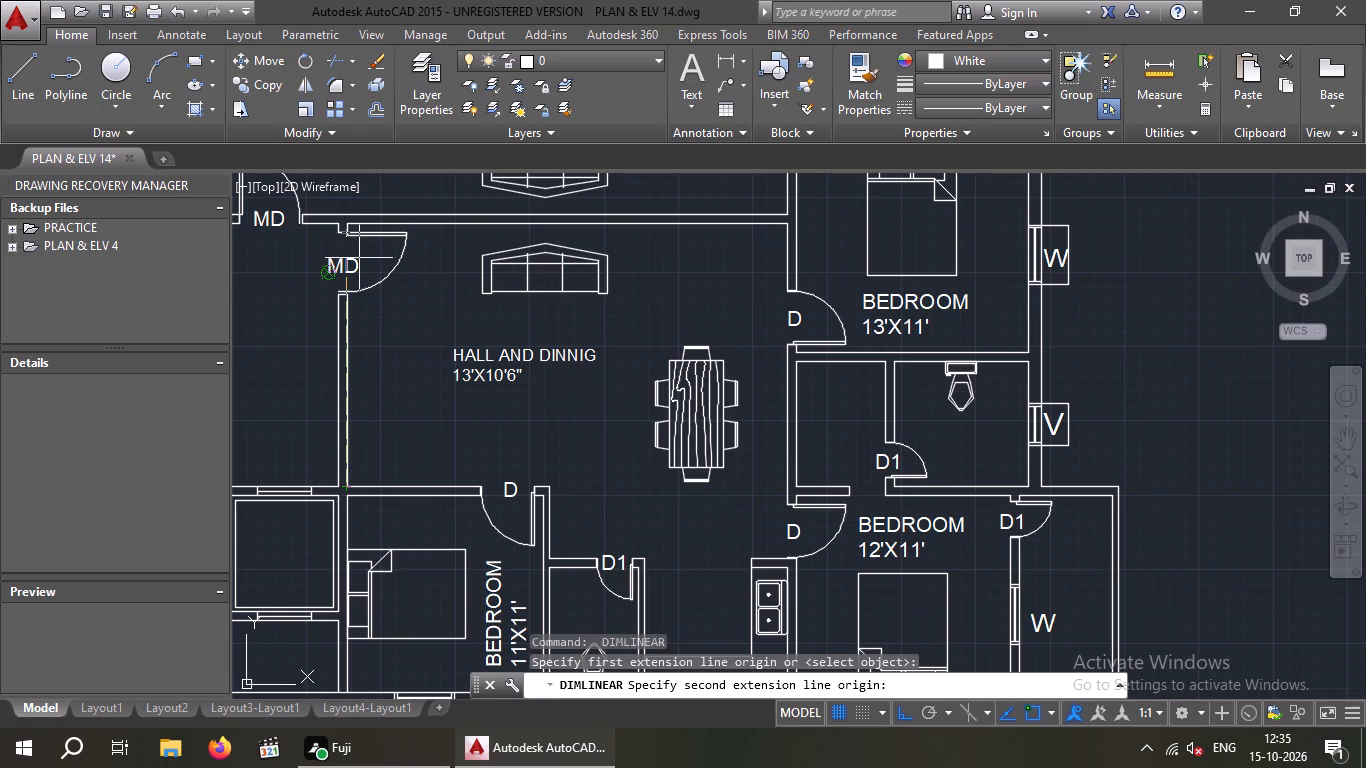
scroll(351, 230, "up", 3)
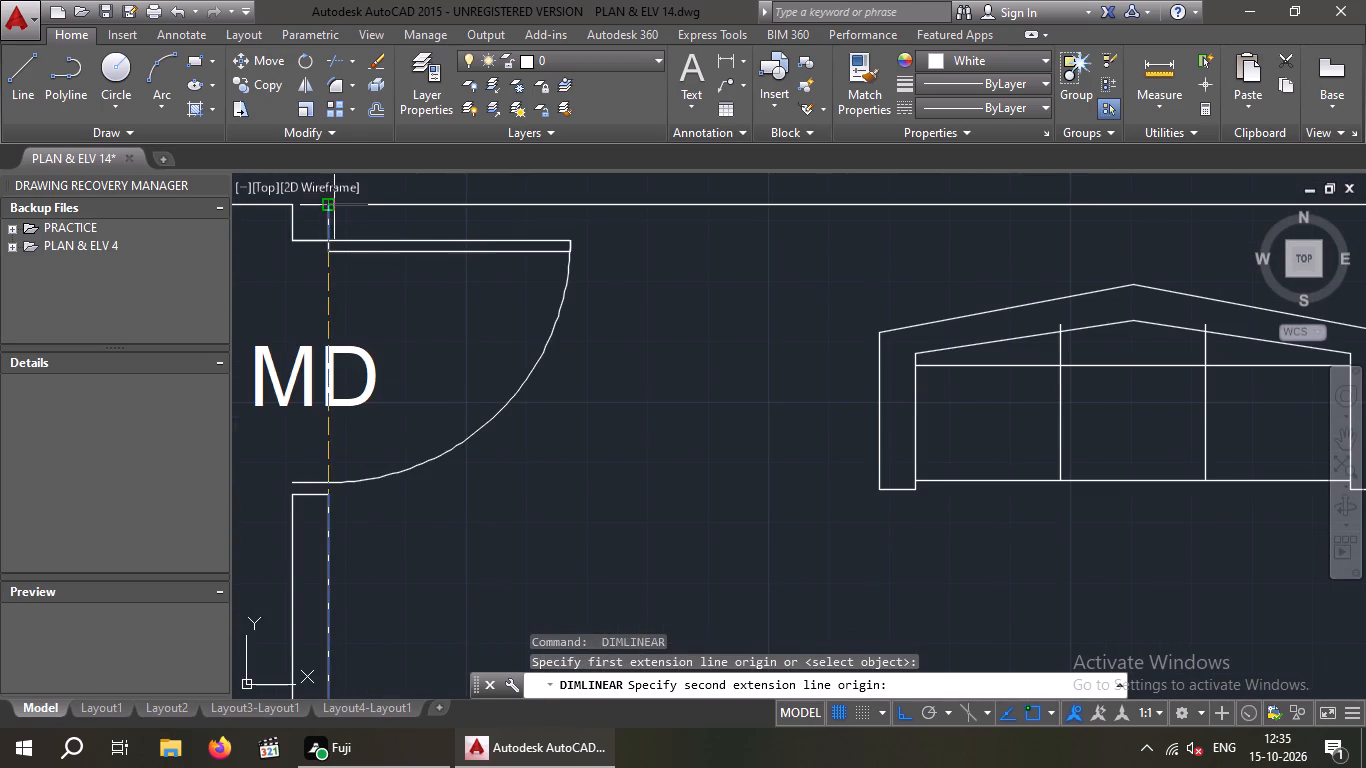
left_click(334, 205)
scroll(536, 262, "down", 3)
scroll(539, 283, "up", 1)
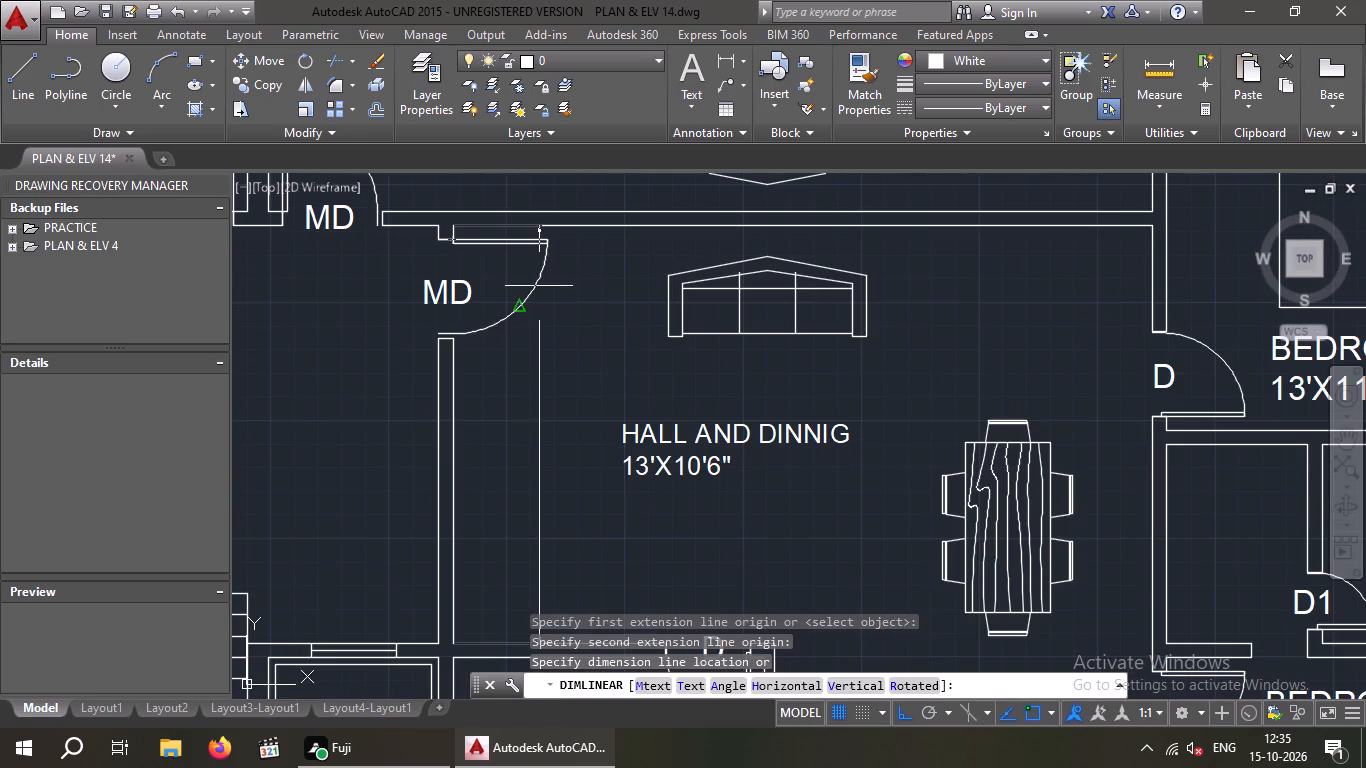
key("space")
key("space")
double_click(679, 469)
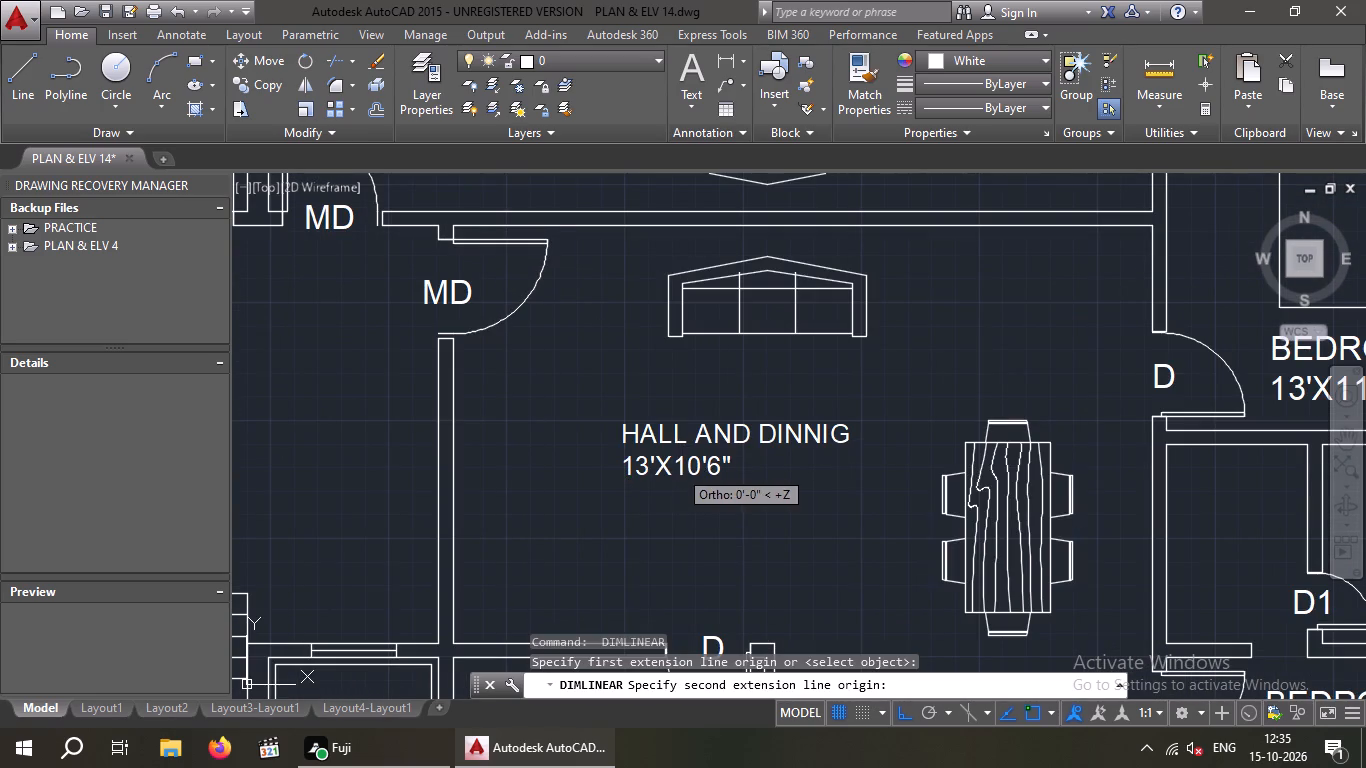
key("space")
Open the southeast hall's "HALL AND DINNIG" label for editing and delete the width's feet number from its size line.
double_click(649, 465)
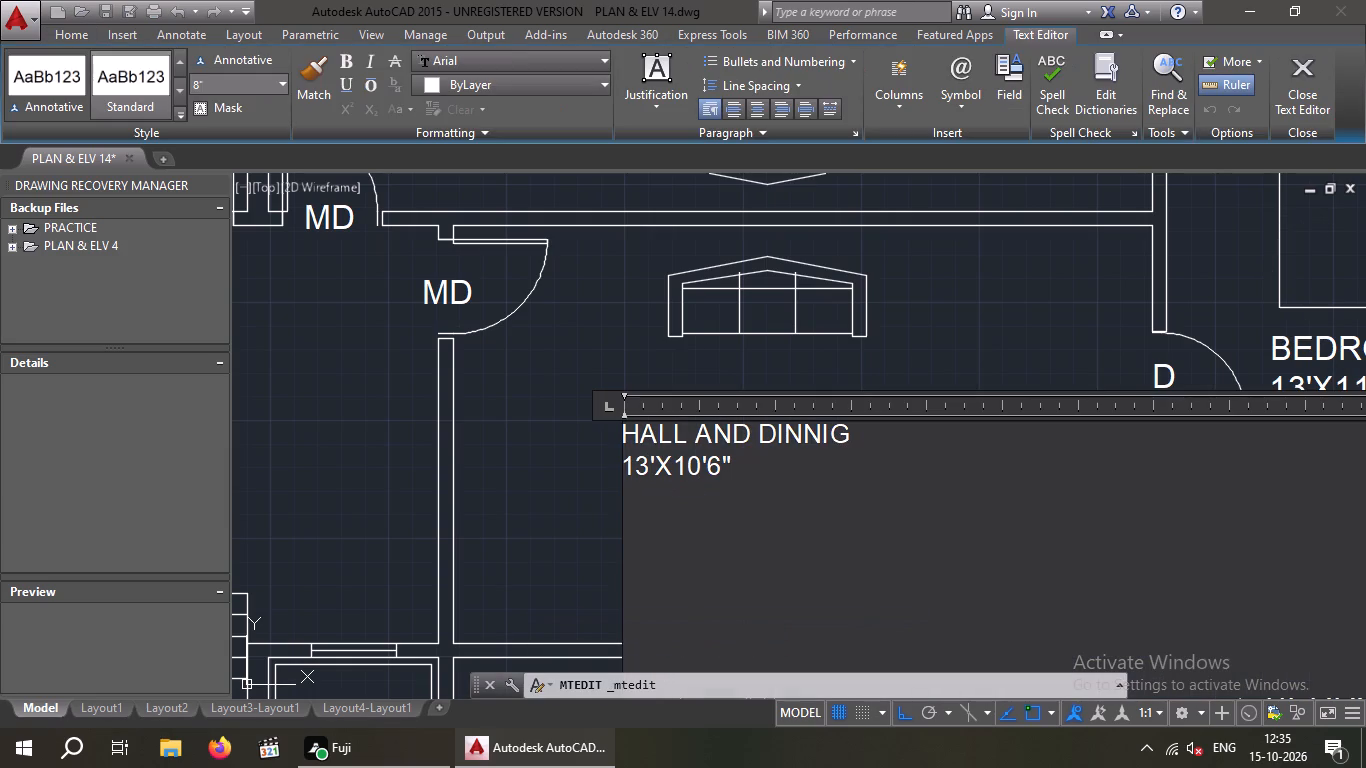
key("BackSpace")
key("BackSpace")
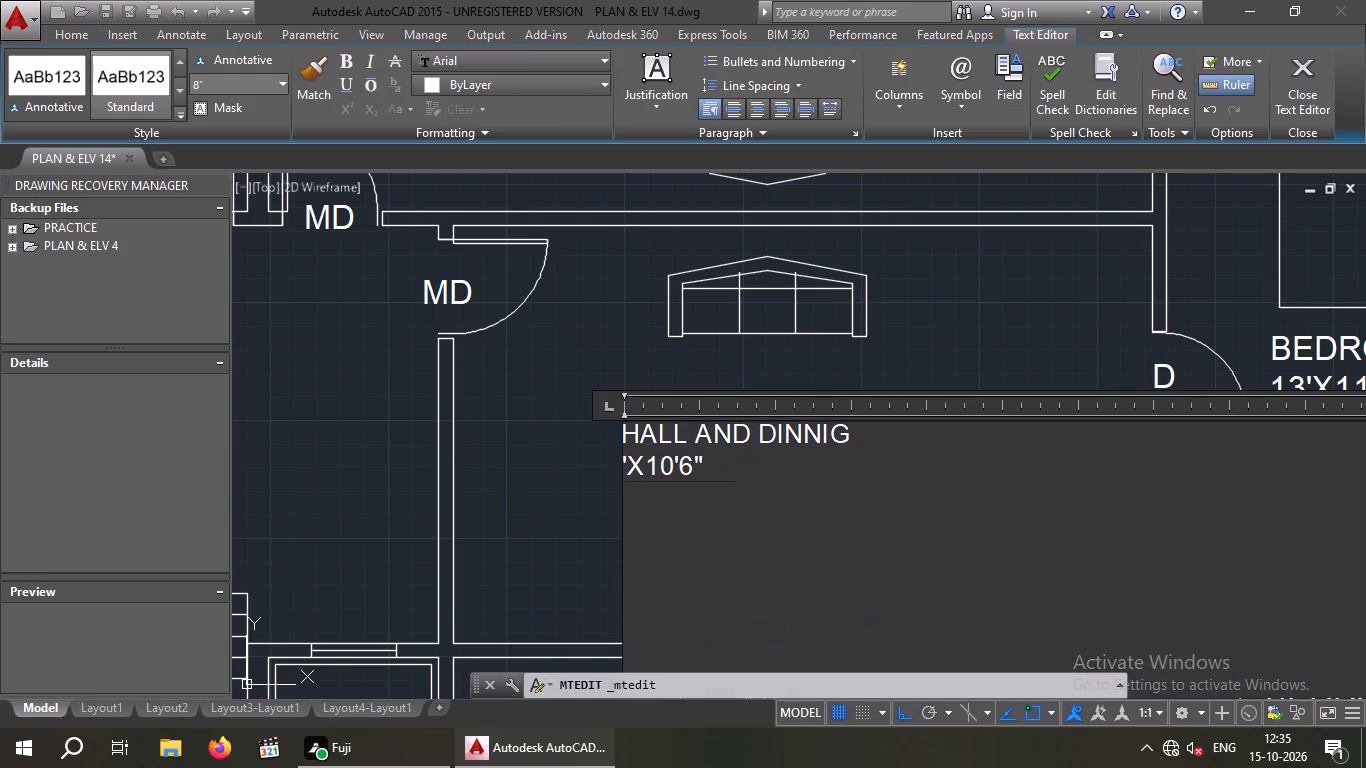
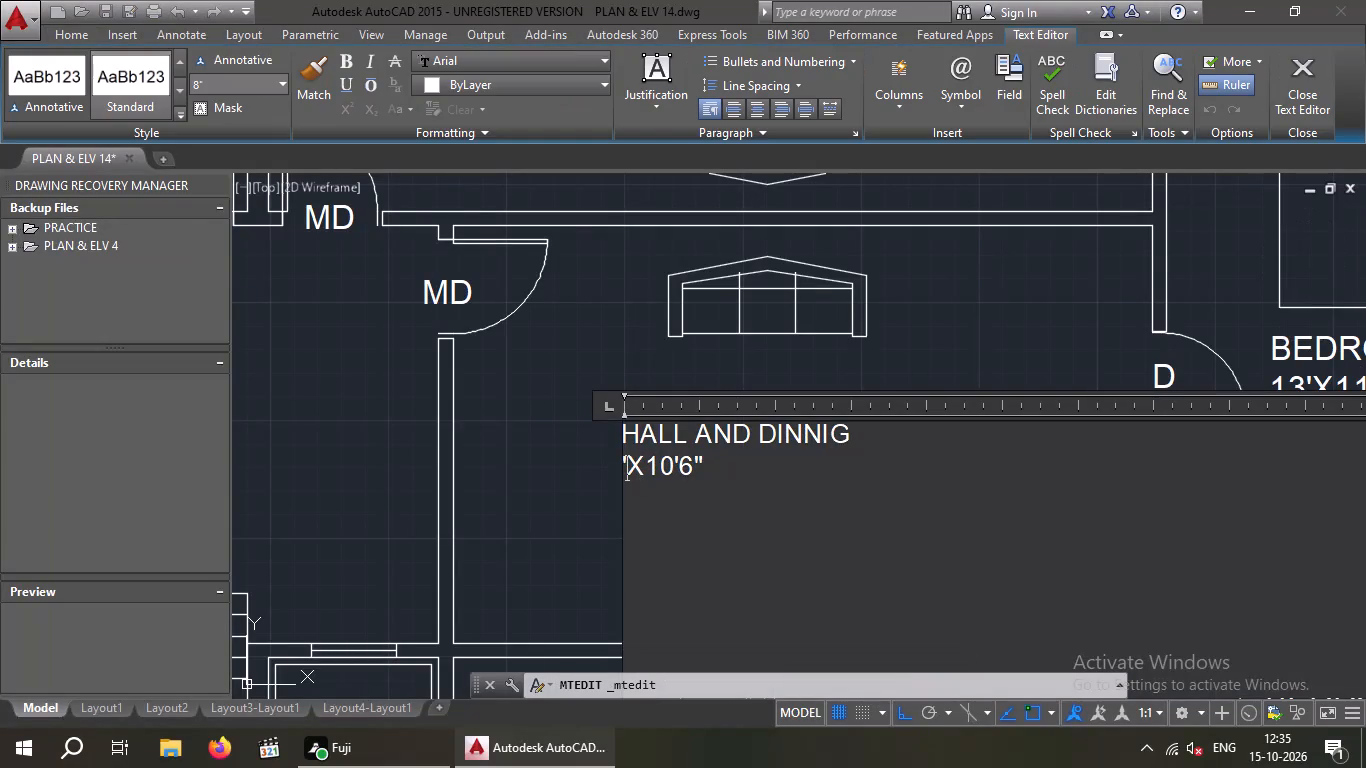
Change the size in the southeast hall's "HALL AND DINNIG" label to 24'8"X14'9".
key("Left")
type("24")
key("Right")
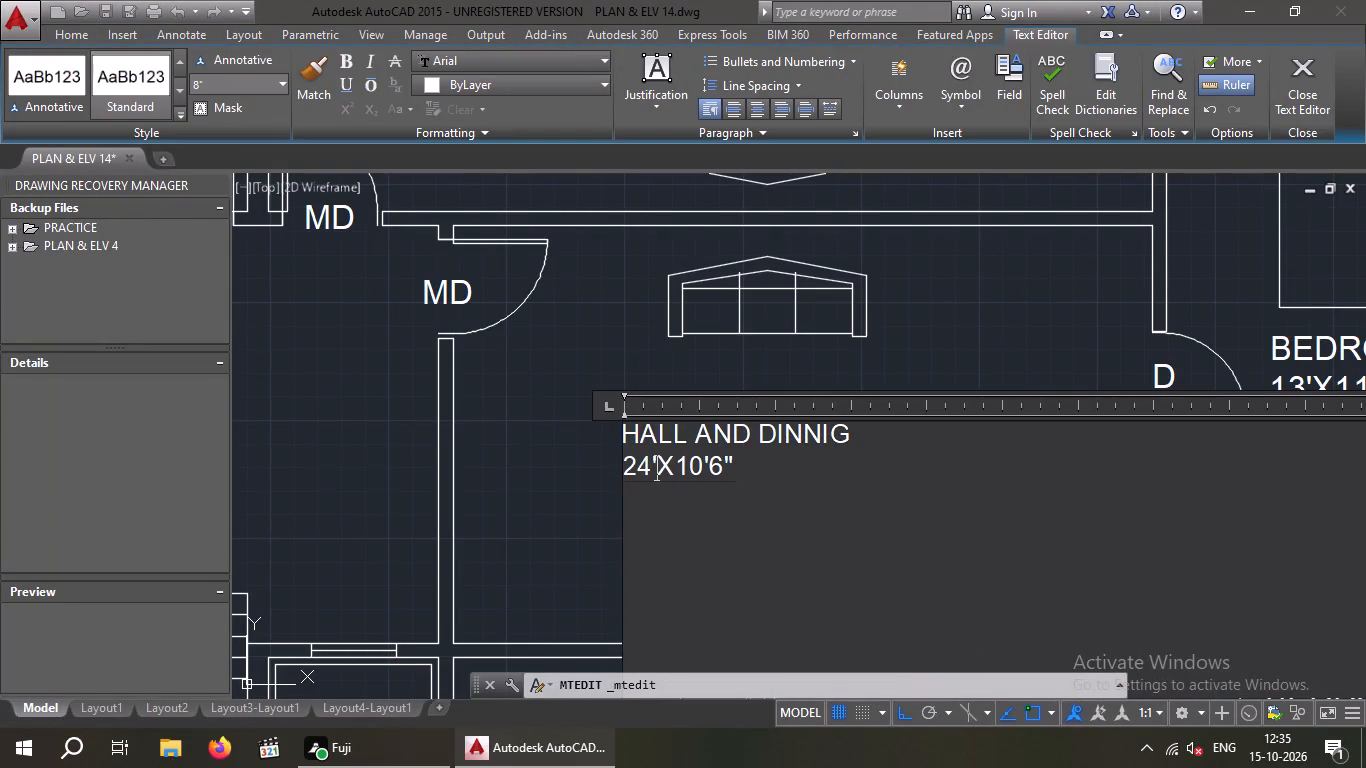
type("8\"")
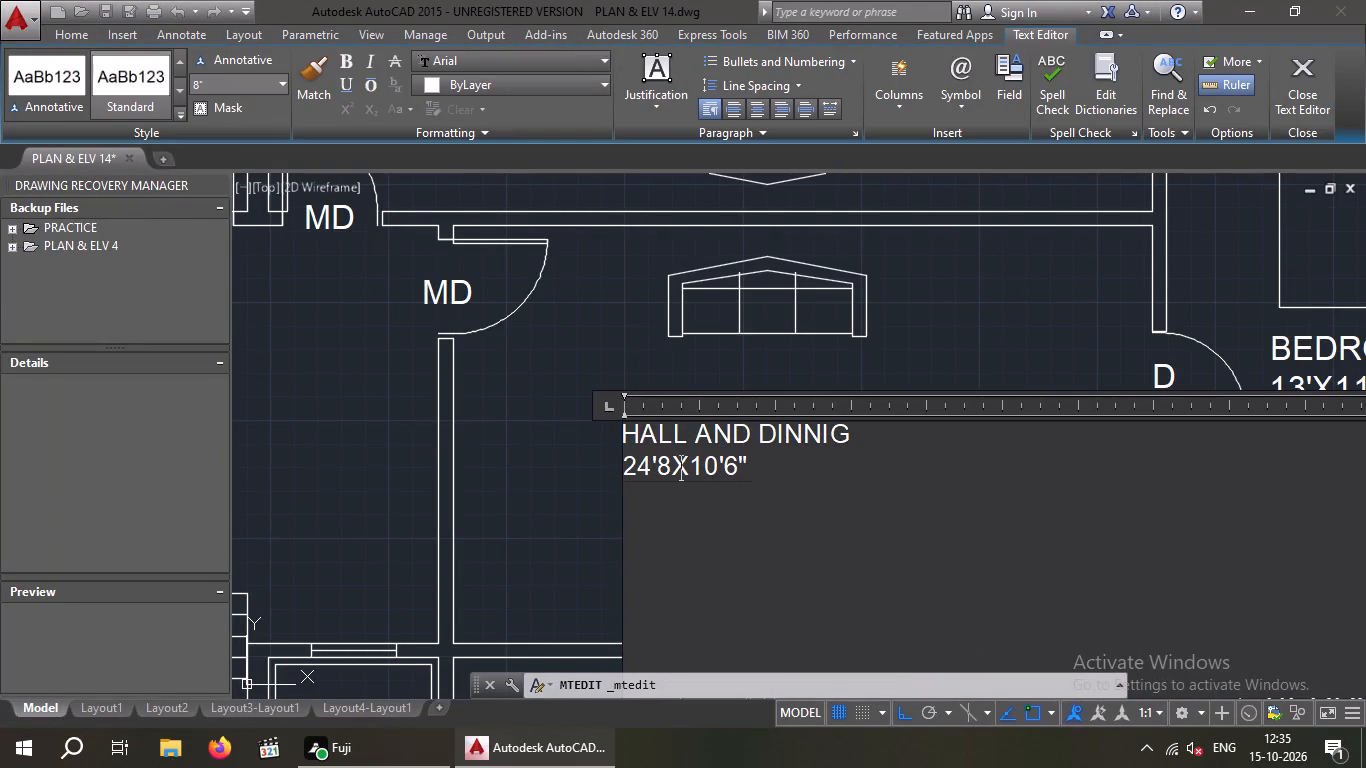
key("Right")
key("Right")
key("Right")
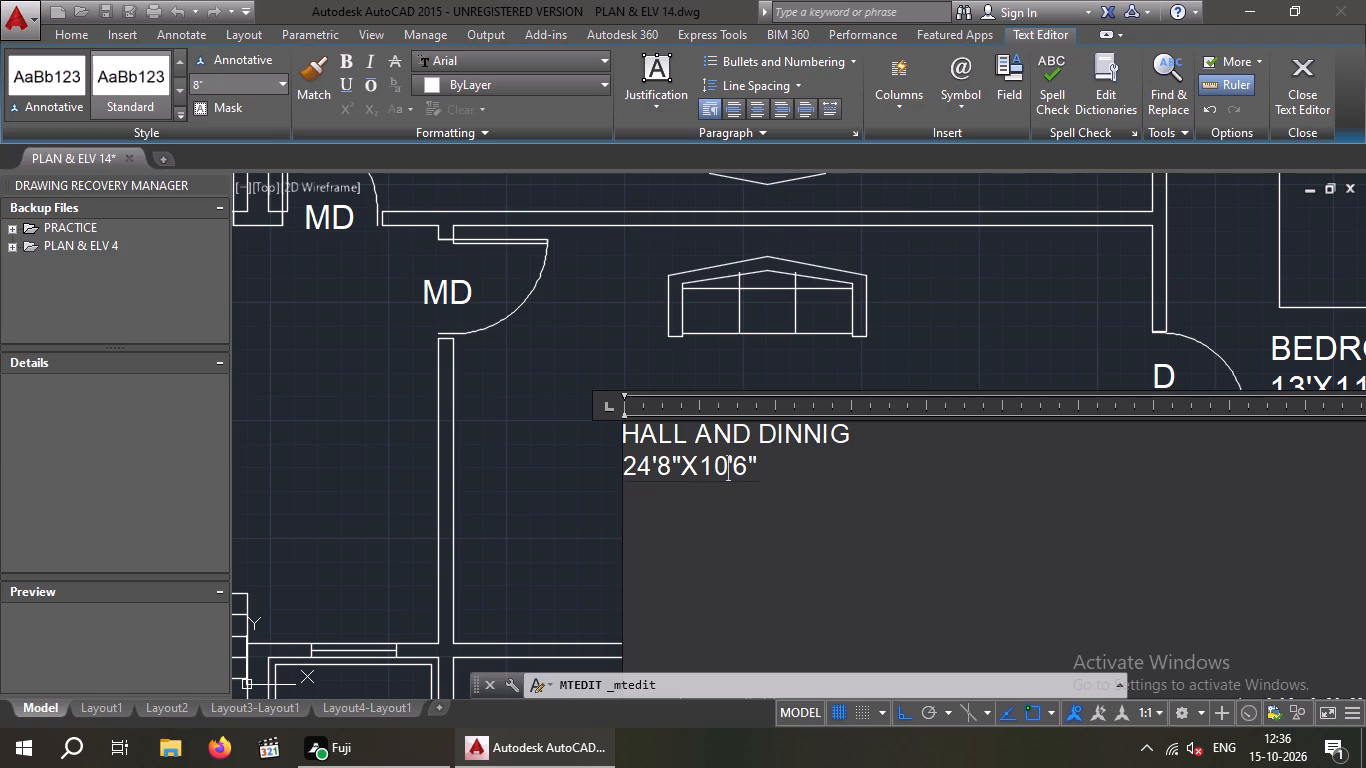
key("BackSpace")
key("4")
key("Right")
key("Right")
key("BackSpace")
key("9")
left_click(506, 394)
Copy the "KITCHEN 11'X10'6"" label from the FIRST FLOOR PLAN to the northwest apartment, just south of its kitchen counter and above the dining table.
scroll(516, 392, "down", 3)
middle_click_drag(528, 417, 555, 410)
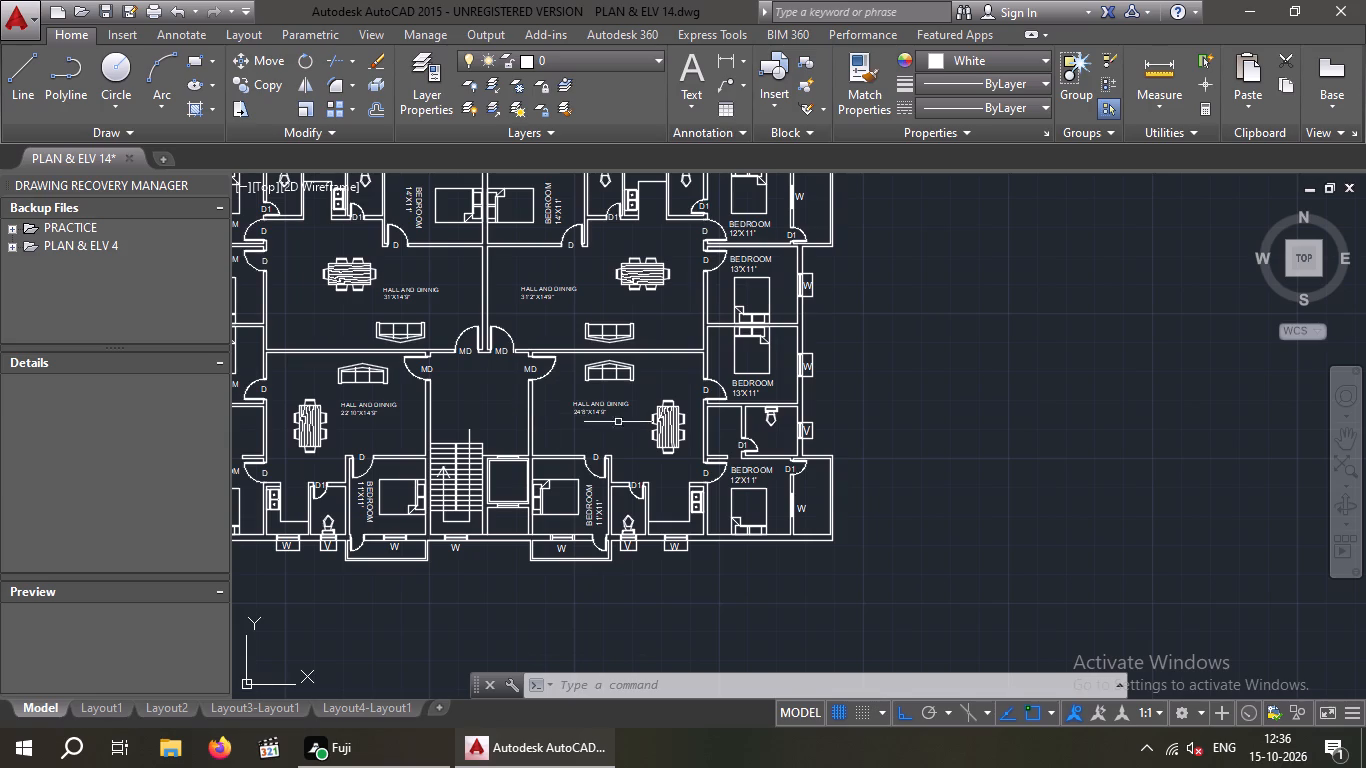
scroll(883, 473, "down", 3)
middle_click_drag(846, 498, 811, 328)
scroll(803, 344, "down", 3)
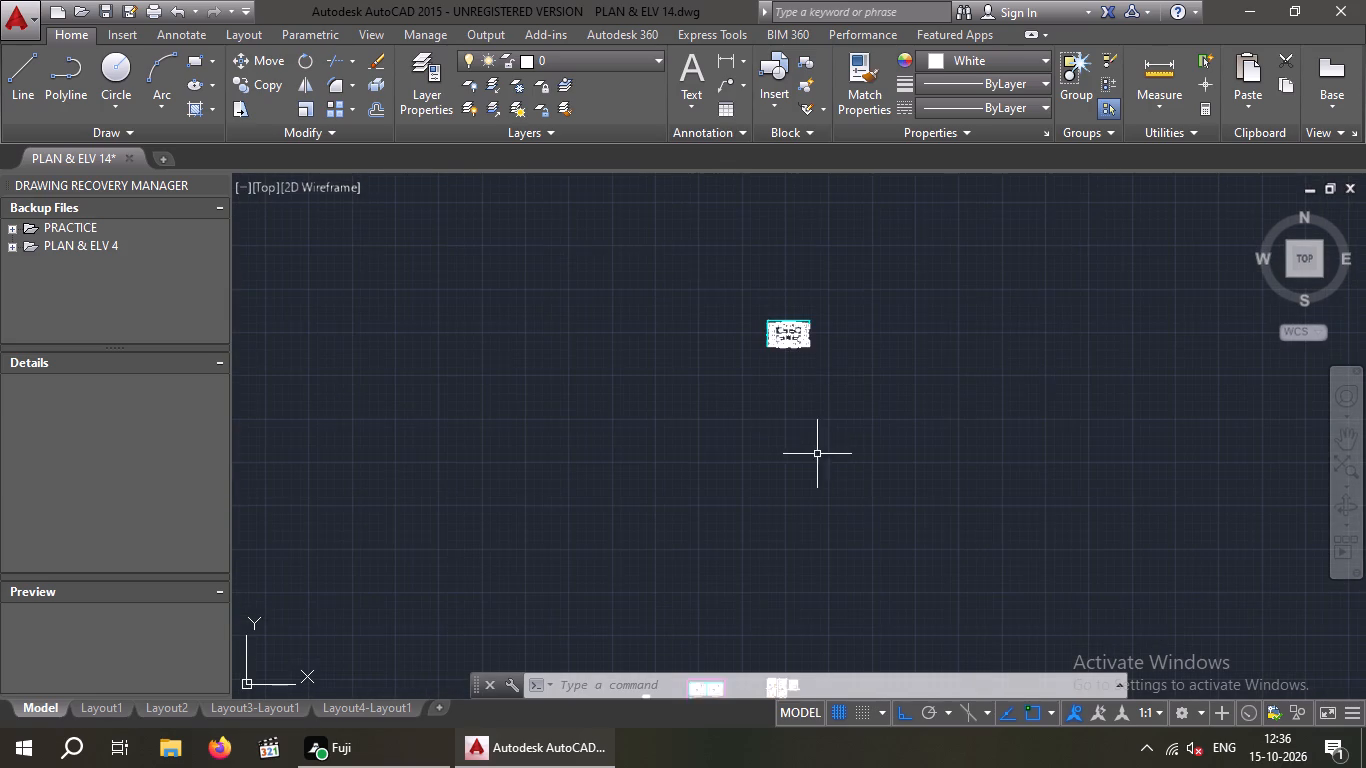
middle_click_drag(804, 431, 778, 300)
scroll(677, 567, "up", 7)
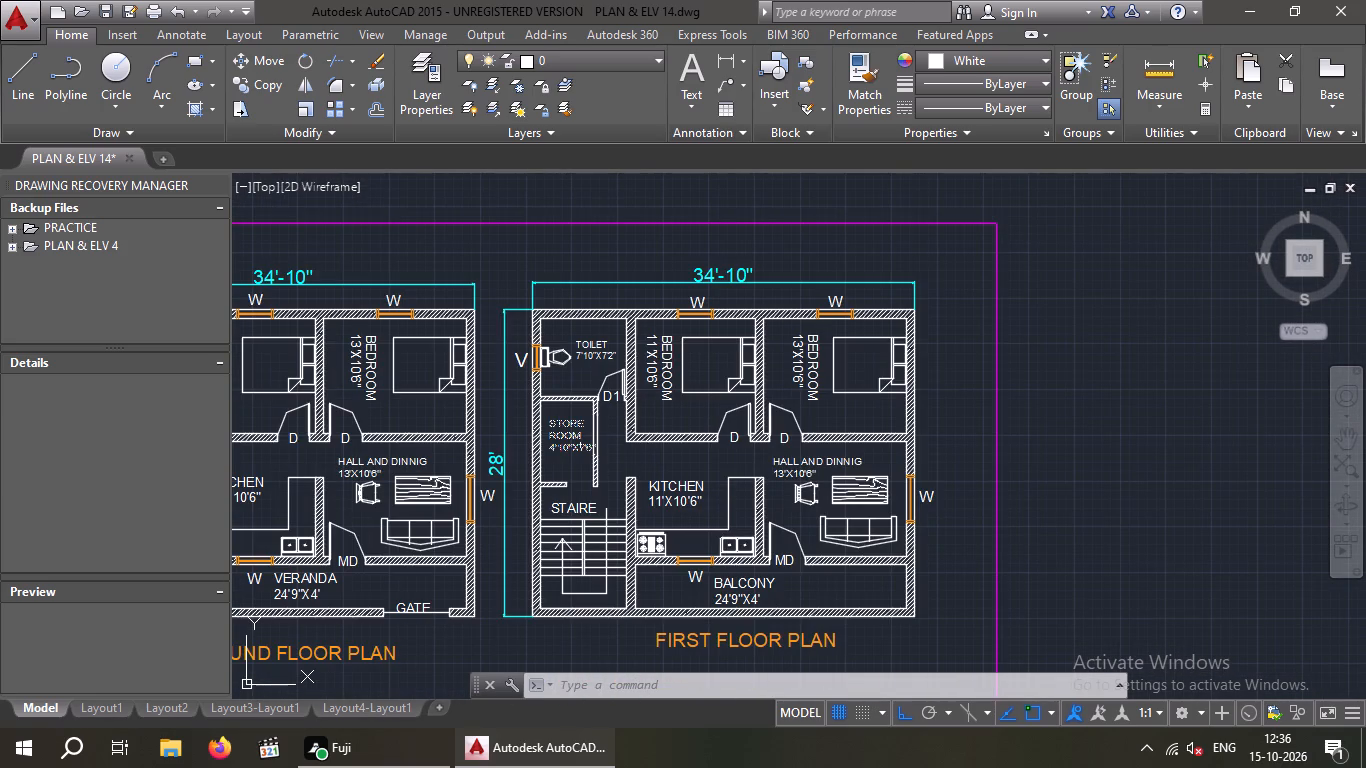
scroll(690, 483, "up", 3)
left_click_drag(752, 521, 715, 581)
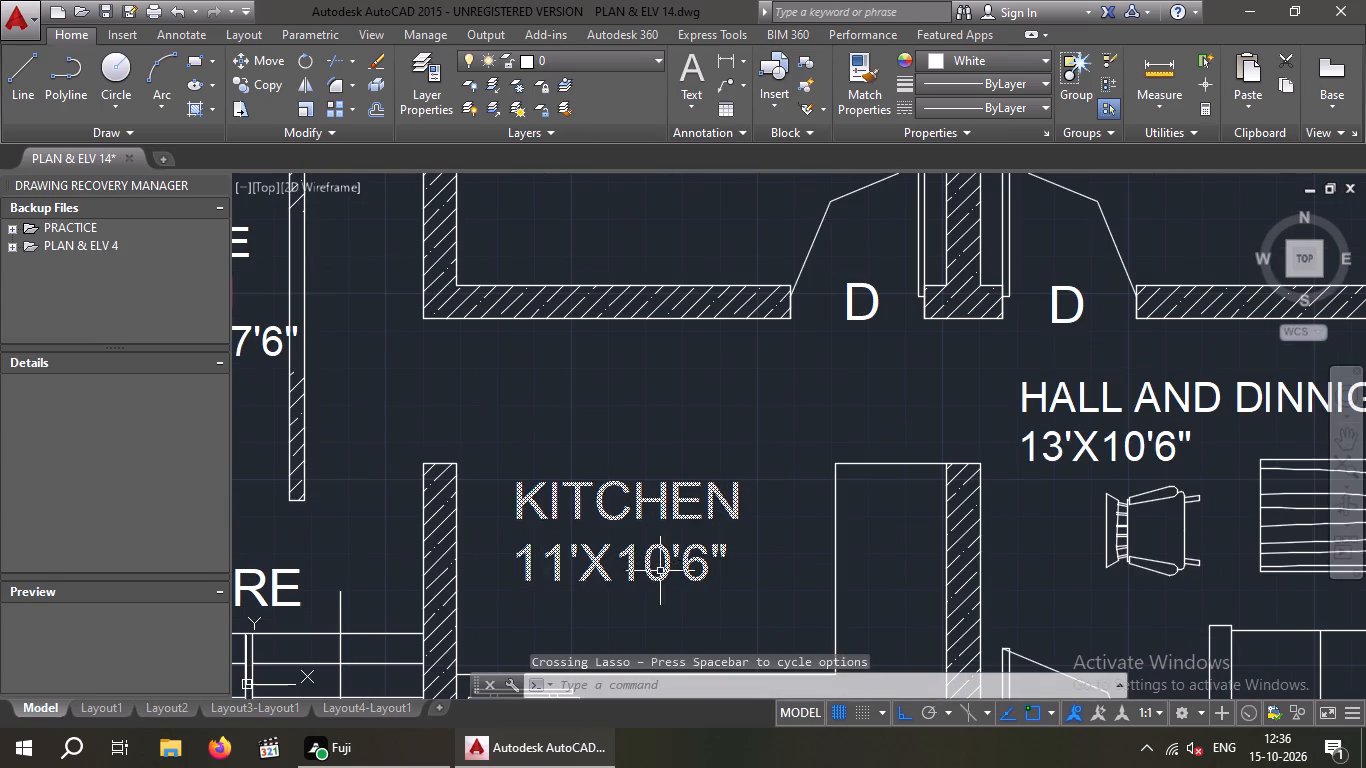
left_click(626, 560)
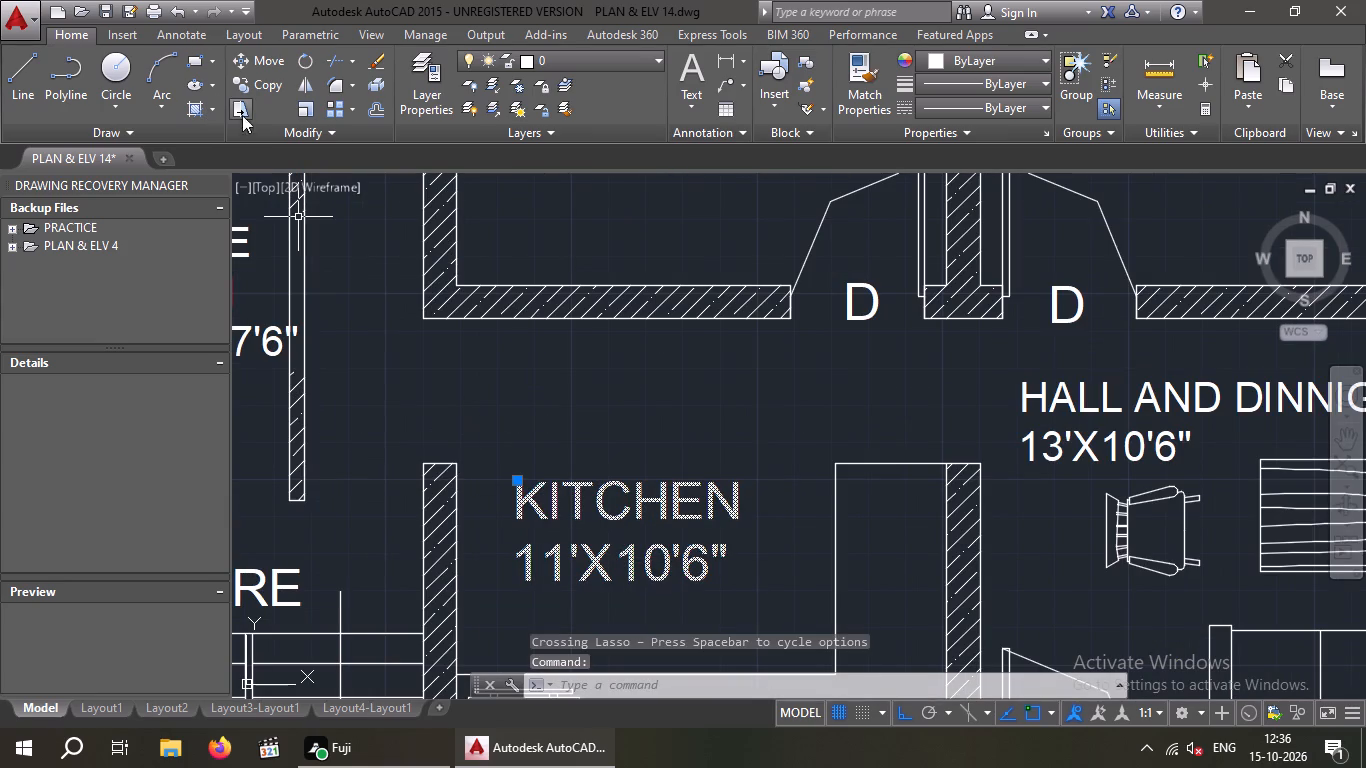
left_click(258, 88)
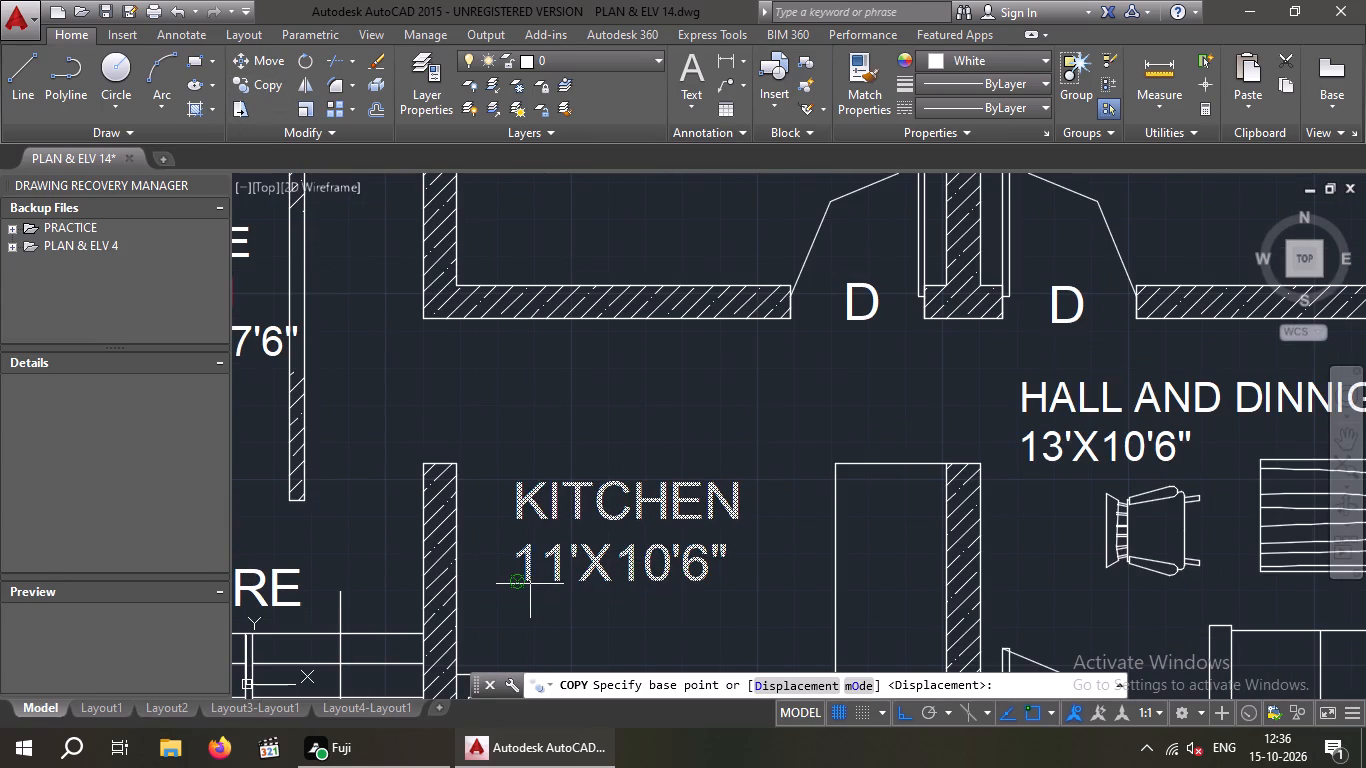
left_click(524, 584)
scroll(558, 419, "down", 9)
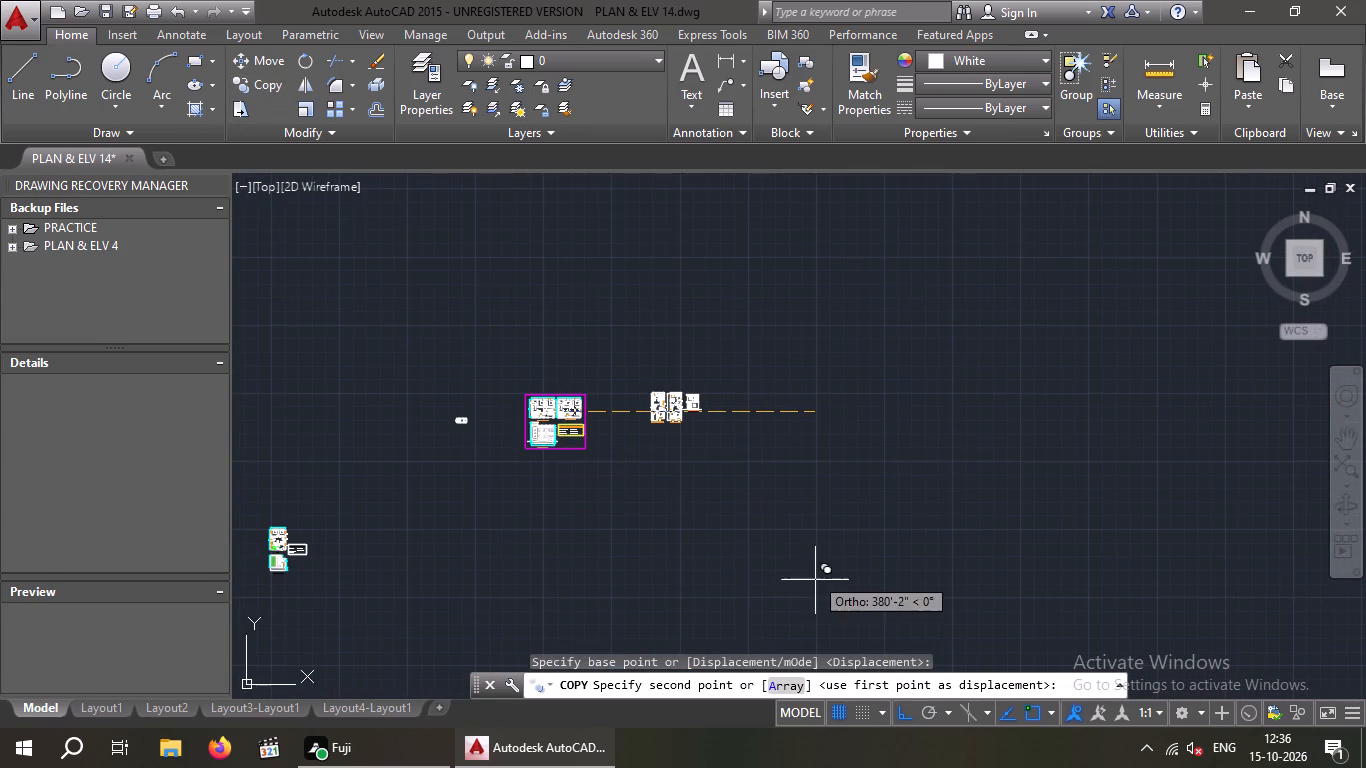
left_click(902, 712)
scroll(643, 279, "down", 2)
middle_click_drag(643, 280, 648, 403)
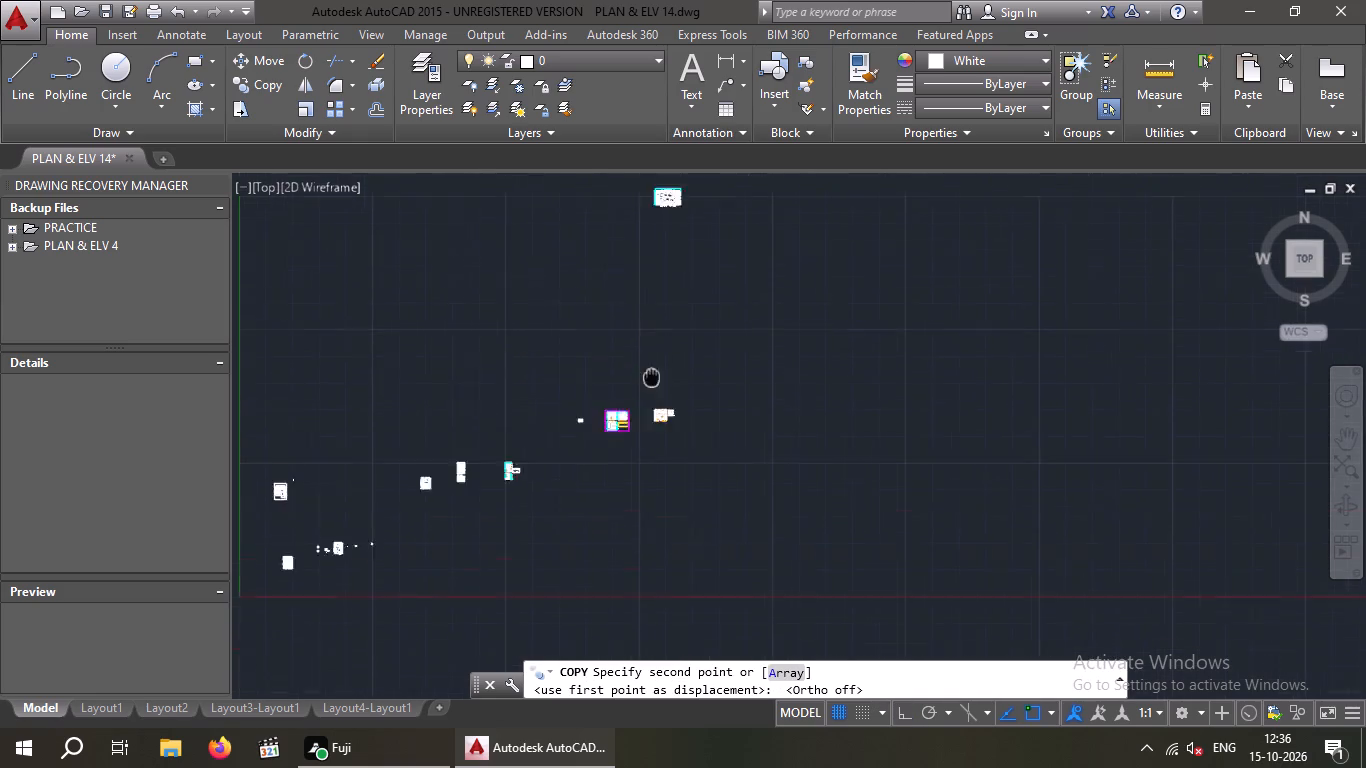
middle_click_drag(648, 403, 592, 592)
scroll(604, 415, "up", 8)
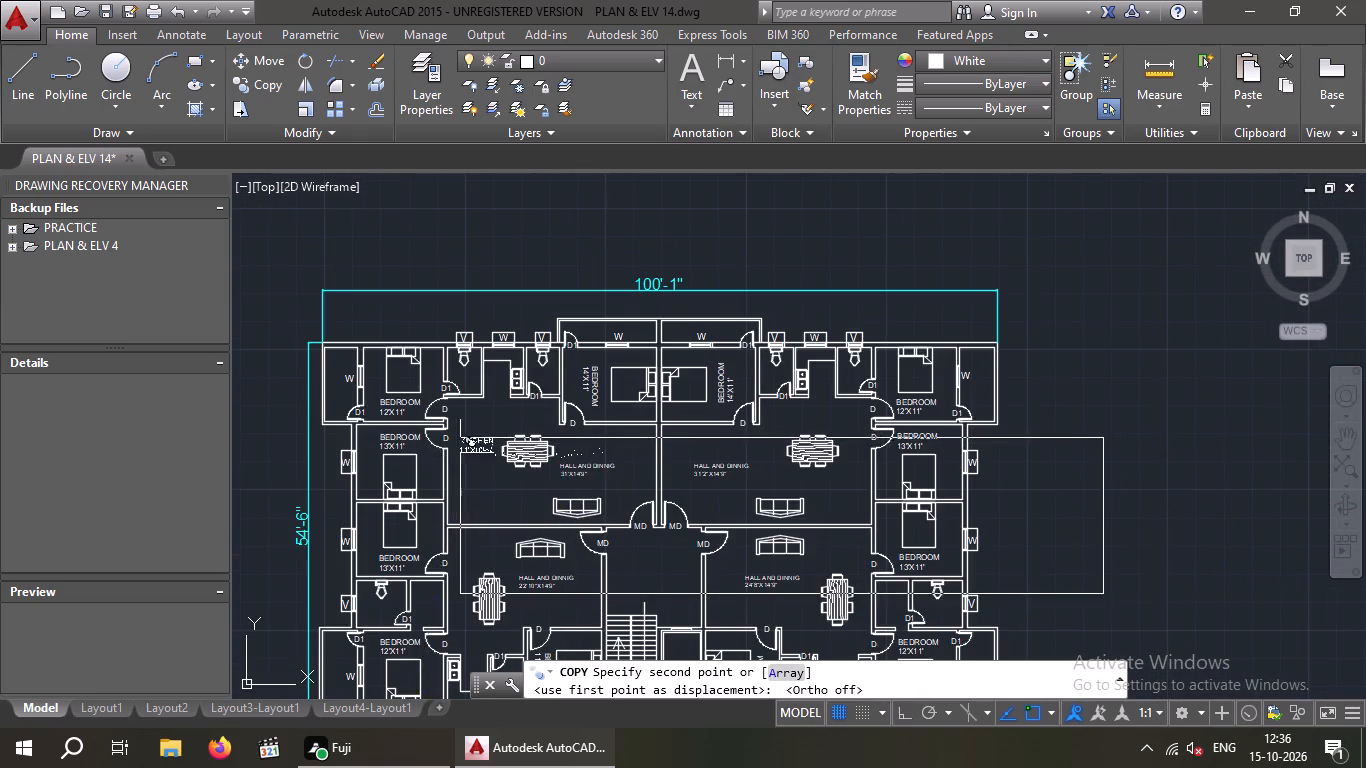
scroll(459, 452, "up", 2)
scroll(506, 374, "up", 1)
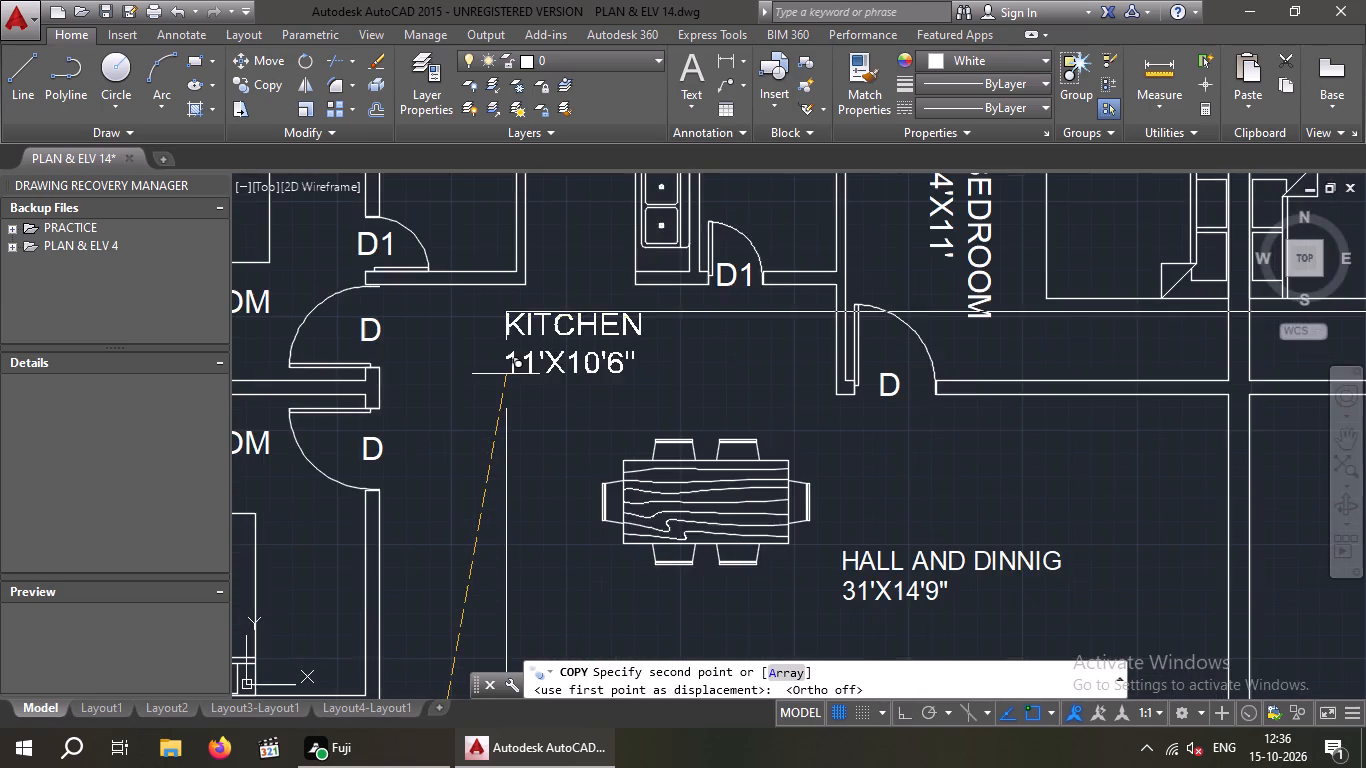
scroll(510, 373, "down", 1)
left_click(524, 374)
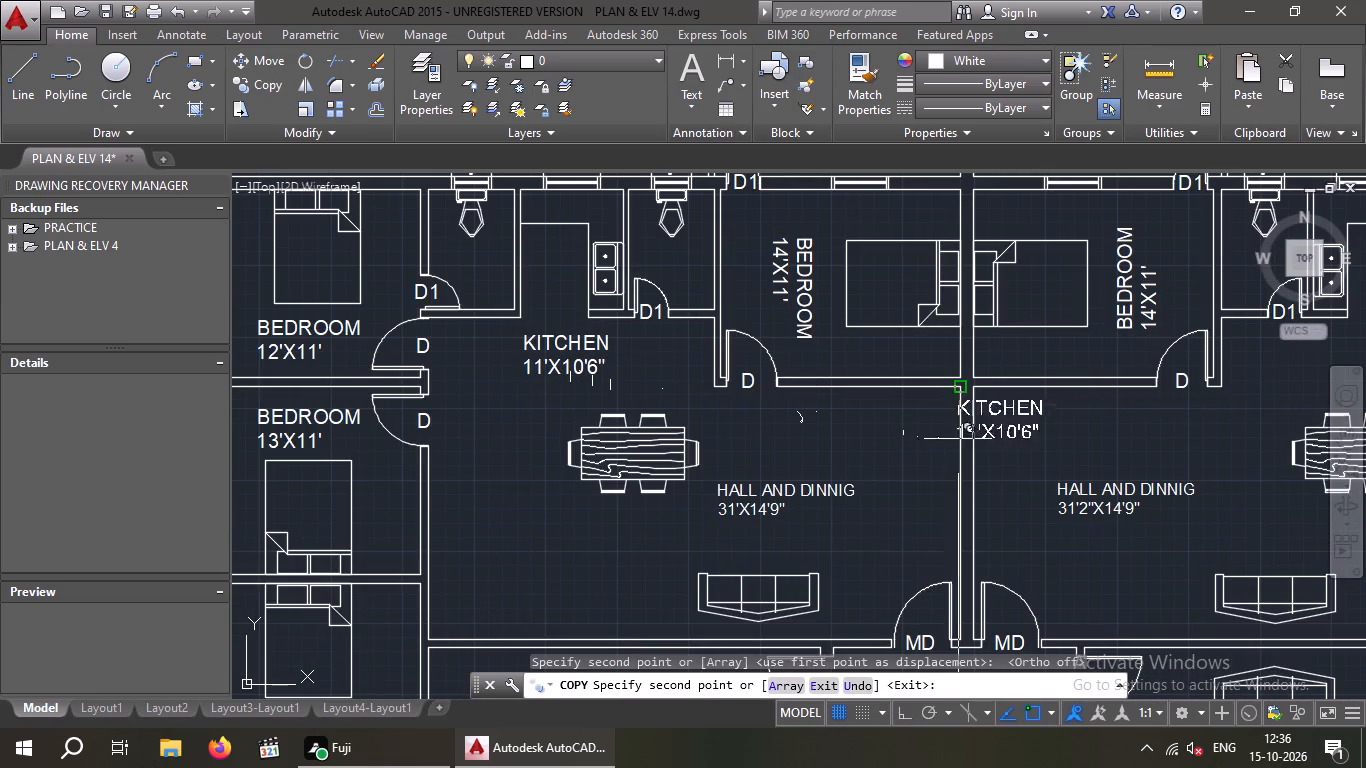
Place another copy of the kitchen label in the northeast apartment, between its kitchen and the dining table.
middle_click_drag(1051, 439, 562, 348)
scroll(772, 293, "down", 2)
middle_click_drag(771, 293, 738, 316)
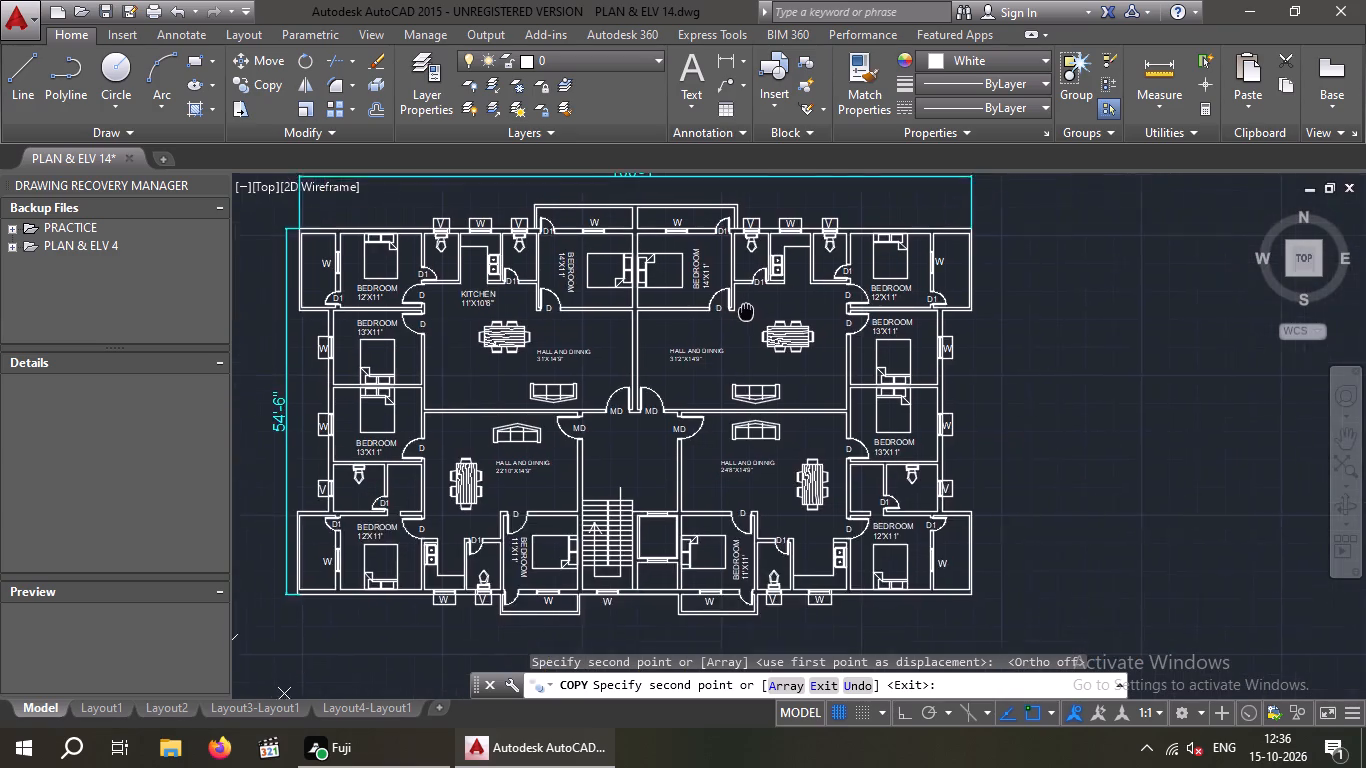
middle_click_drag(738, 316, 668, 356)
scroll(687, 354, "up", 4)
left_click(715, 330)
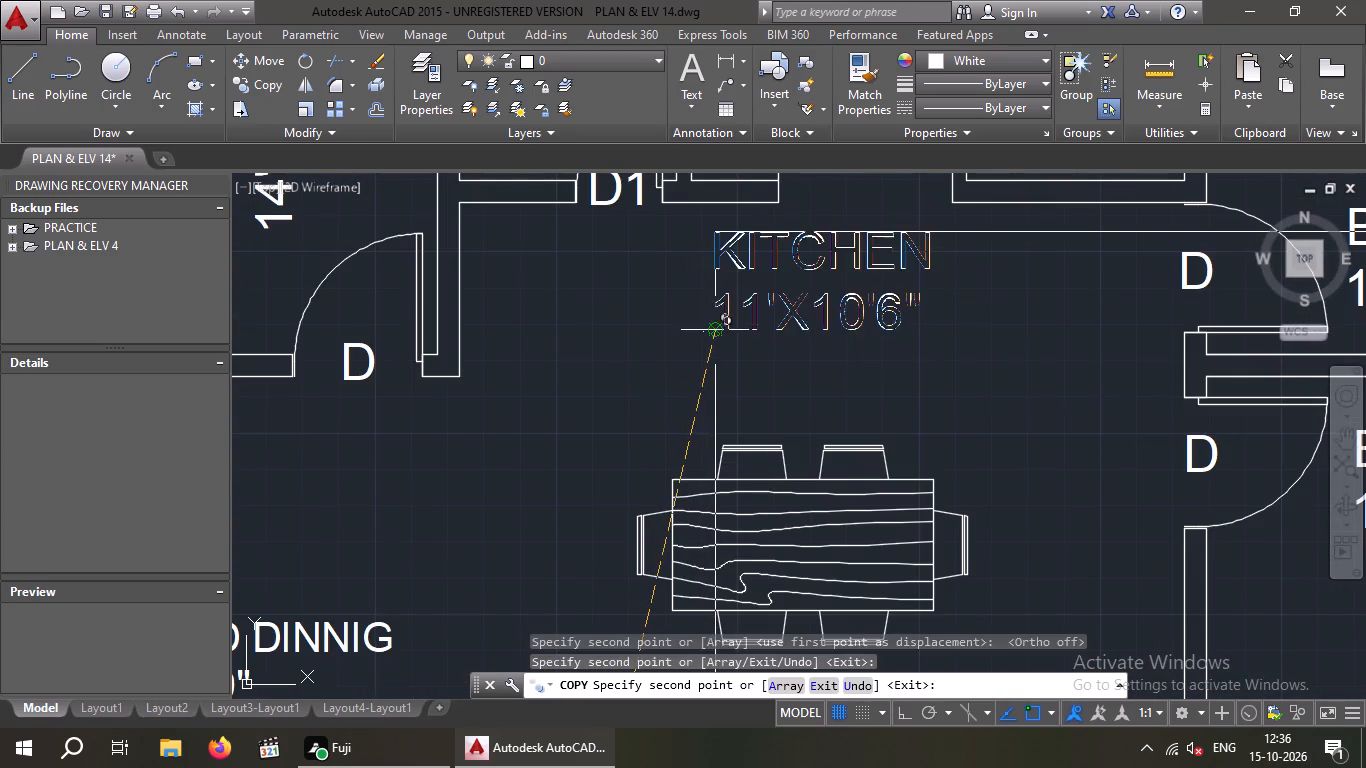
Place another copy of the kitchen label inside the southeast apartment's kitchen, beside the sink counter.
scroll(715, 330, "down", 3)
middle_click_drag(585, 392, 616, 262)
scroll(646, 186, "down", 1)
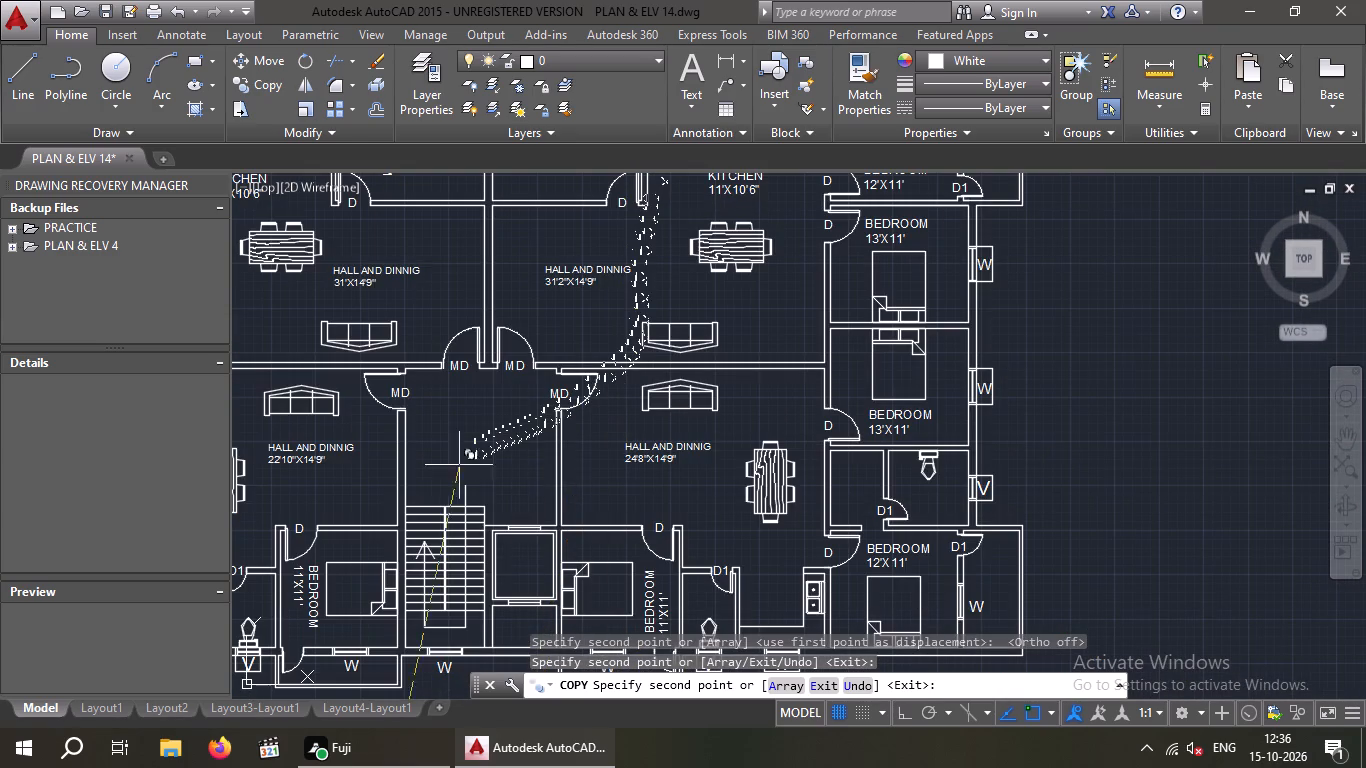
middle_click_drag(743, 555, 698, 395)
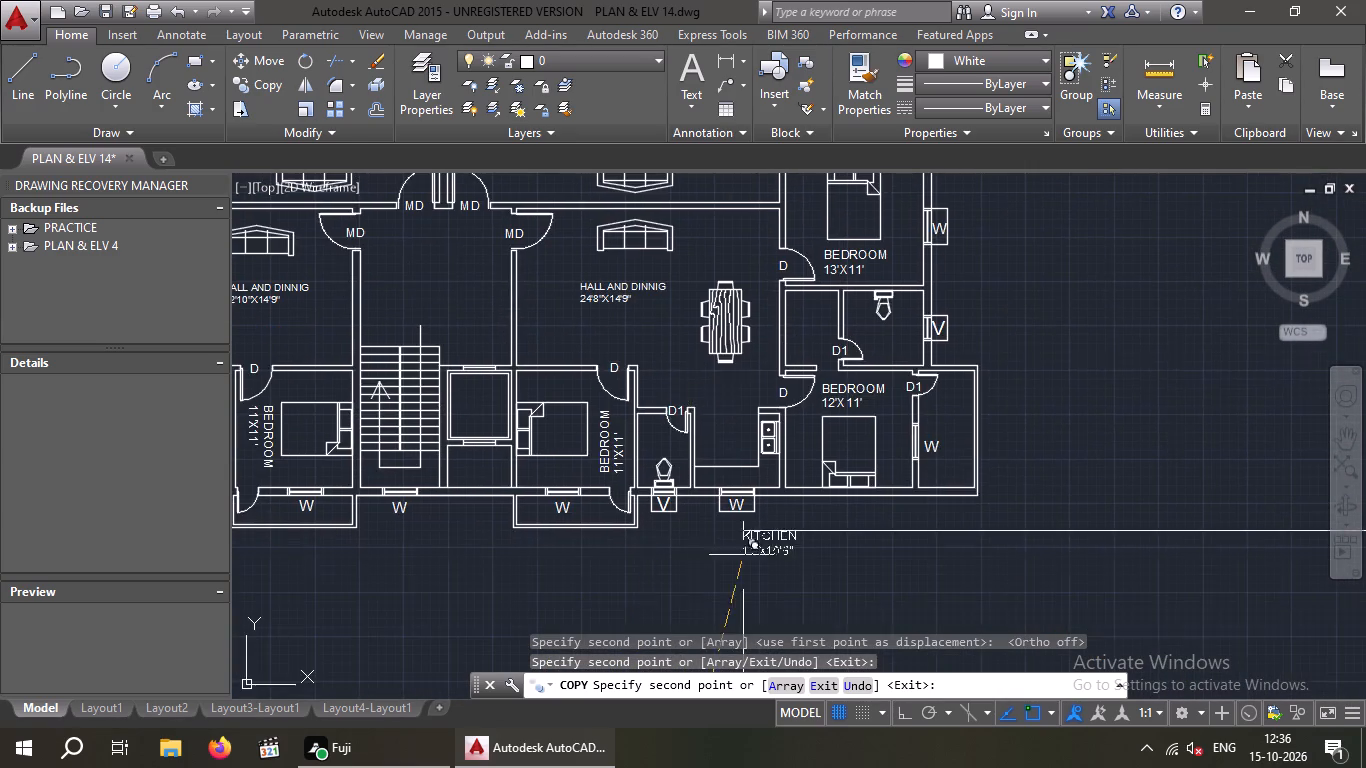
scroll(707, 462, "up", 2)
left_click(689, 439)
Place a last copy of the kitchen label at the north opening of the southwest apartment's kitchen and finish copying.
scroll(701, 429, "down", 3)
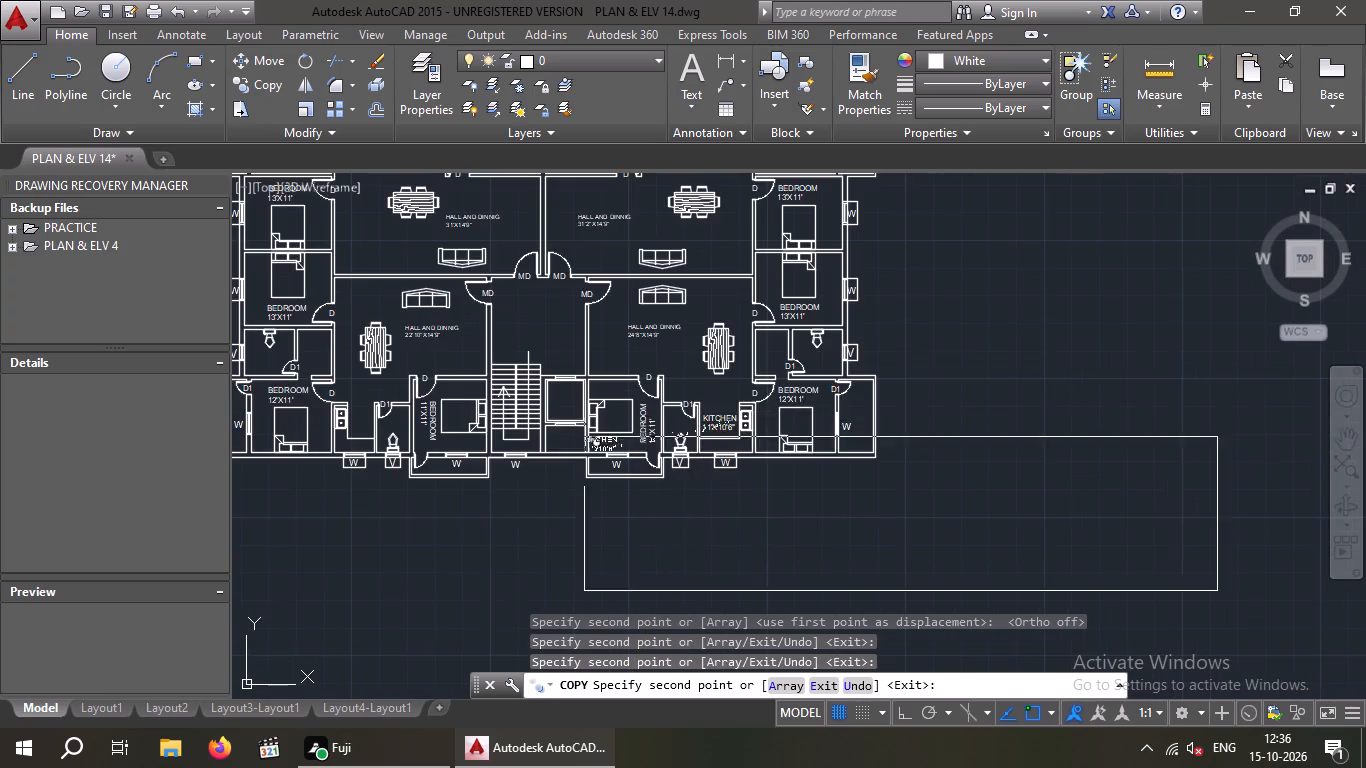
middle_click_drag(515, 413, 732, 380)
scroll(575, 391, "up", 3)
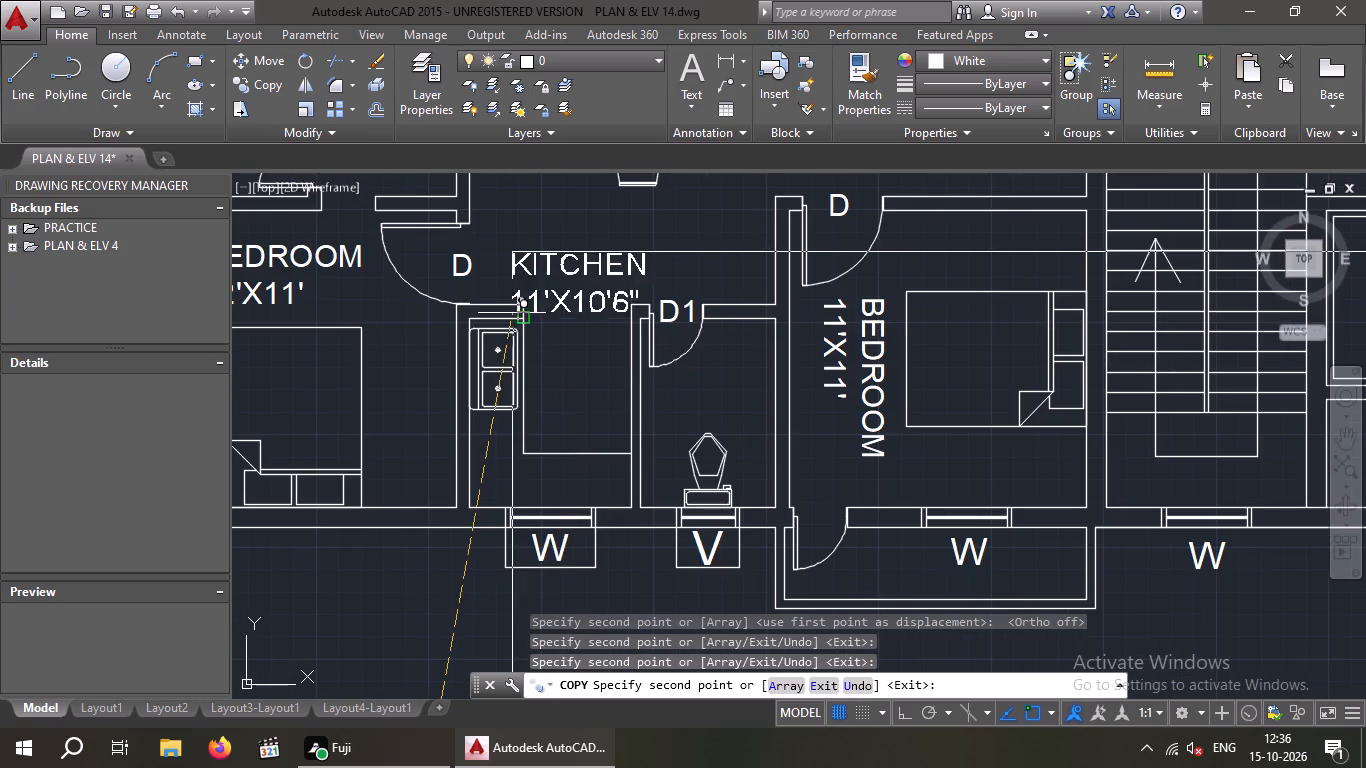
left_click(517, 303)
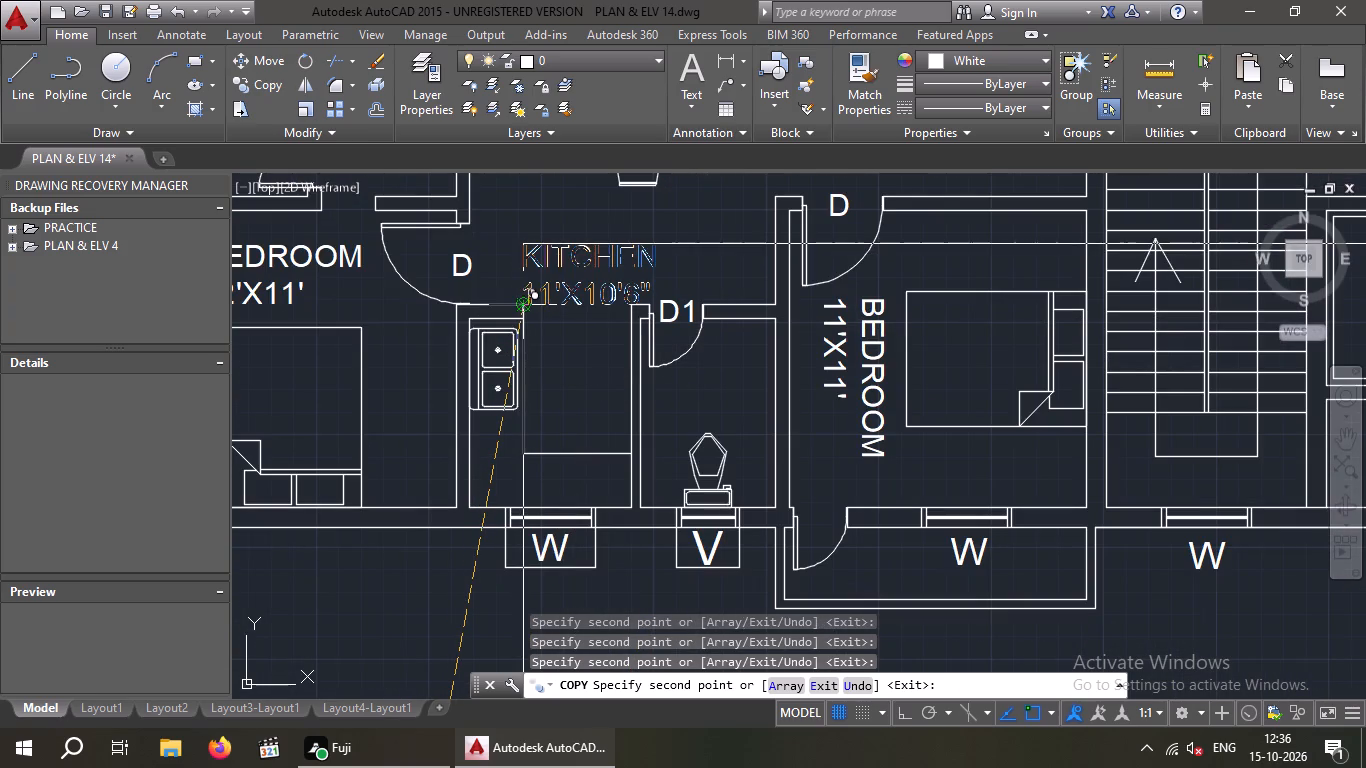
key("Escape")
key("Escape")
key("Escape")
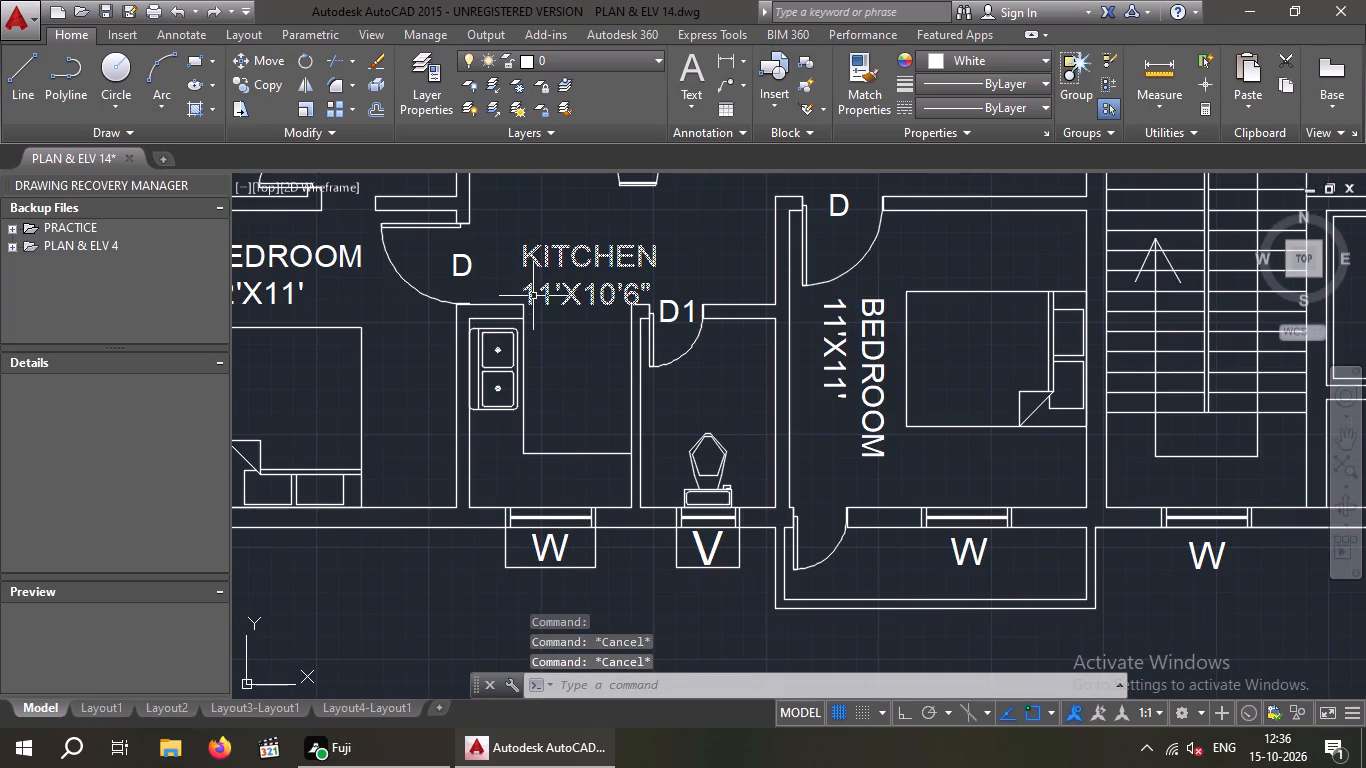
Rotate the southwest apartment's kitchen label 90° about its lower-left corner so it reads vertically.
left_click_drag(671, 232, 671, 246)
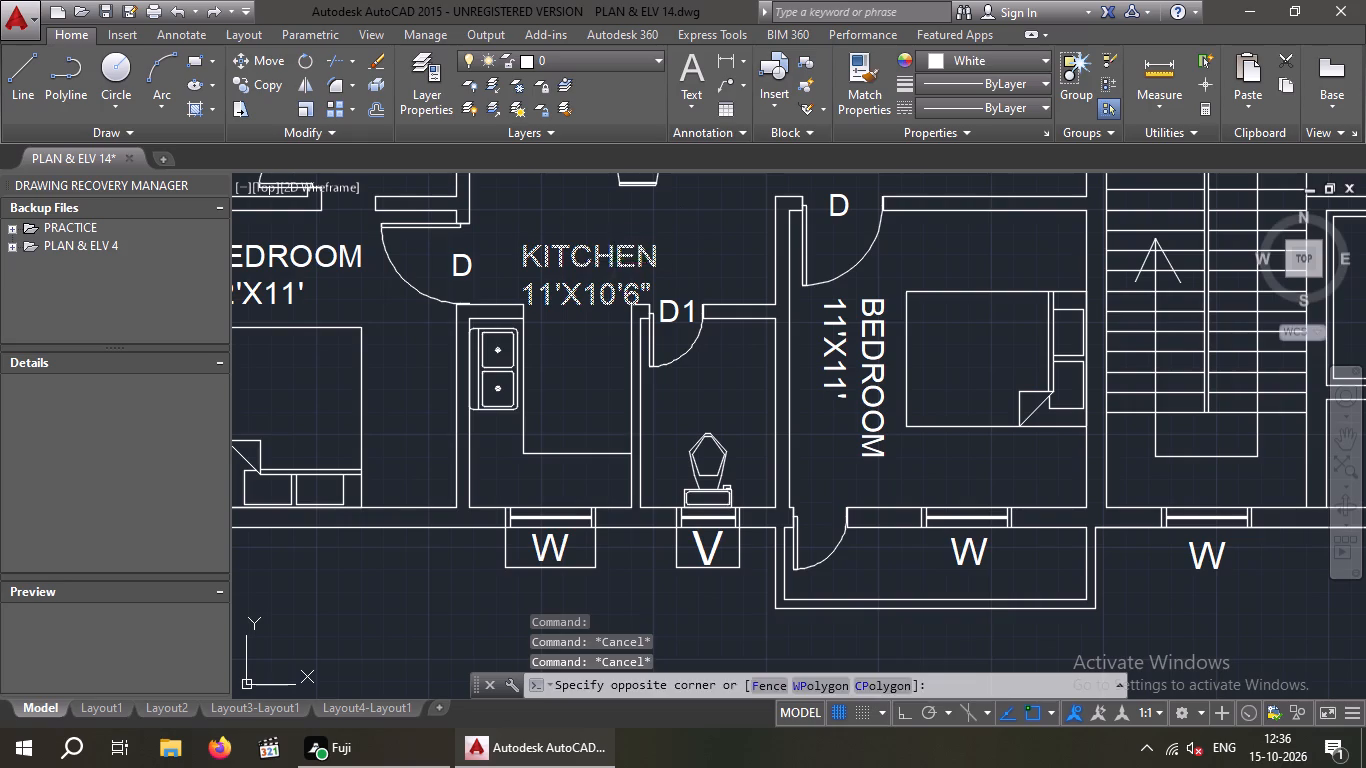
left_click(613, 263)
left_click(902, 713)
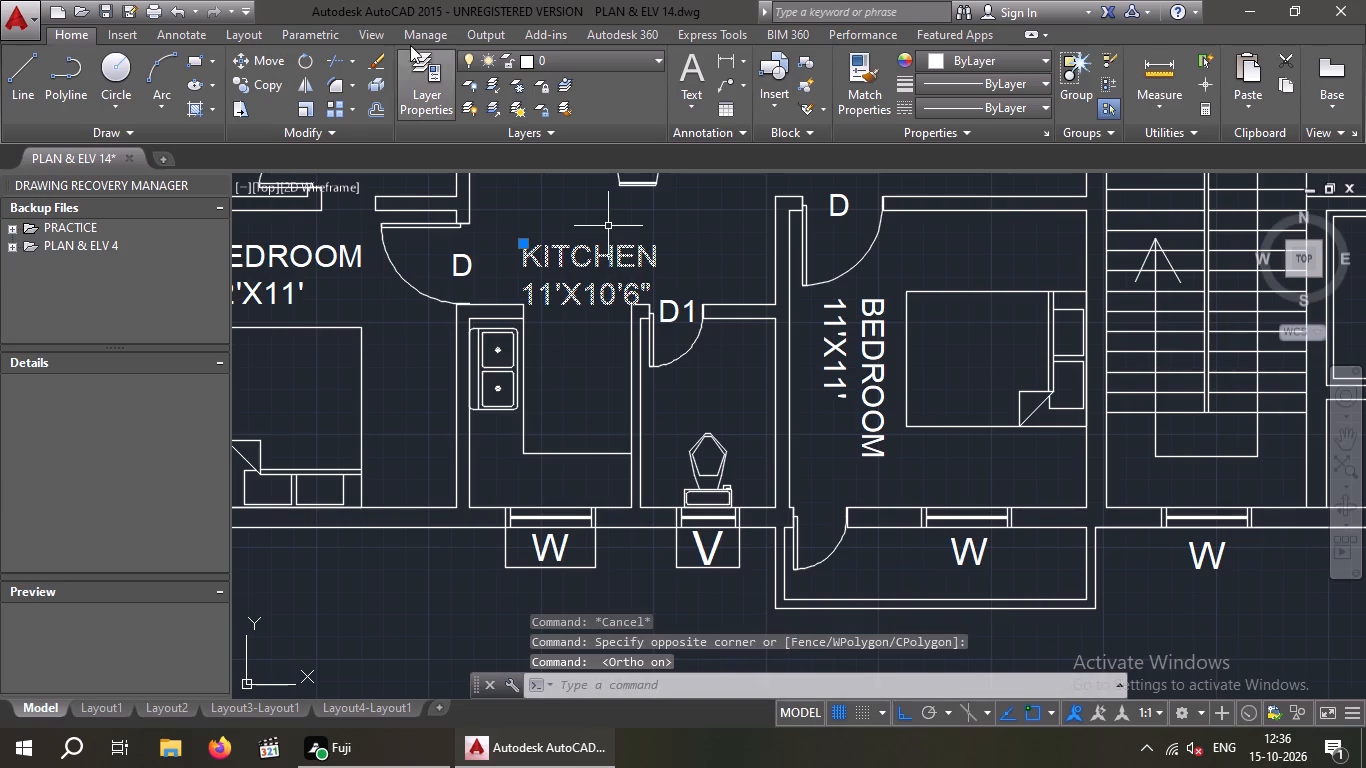
left_click(310, 54)
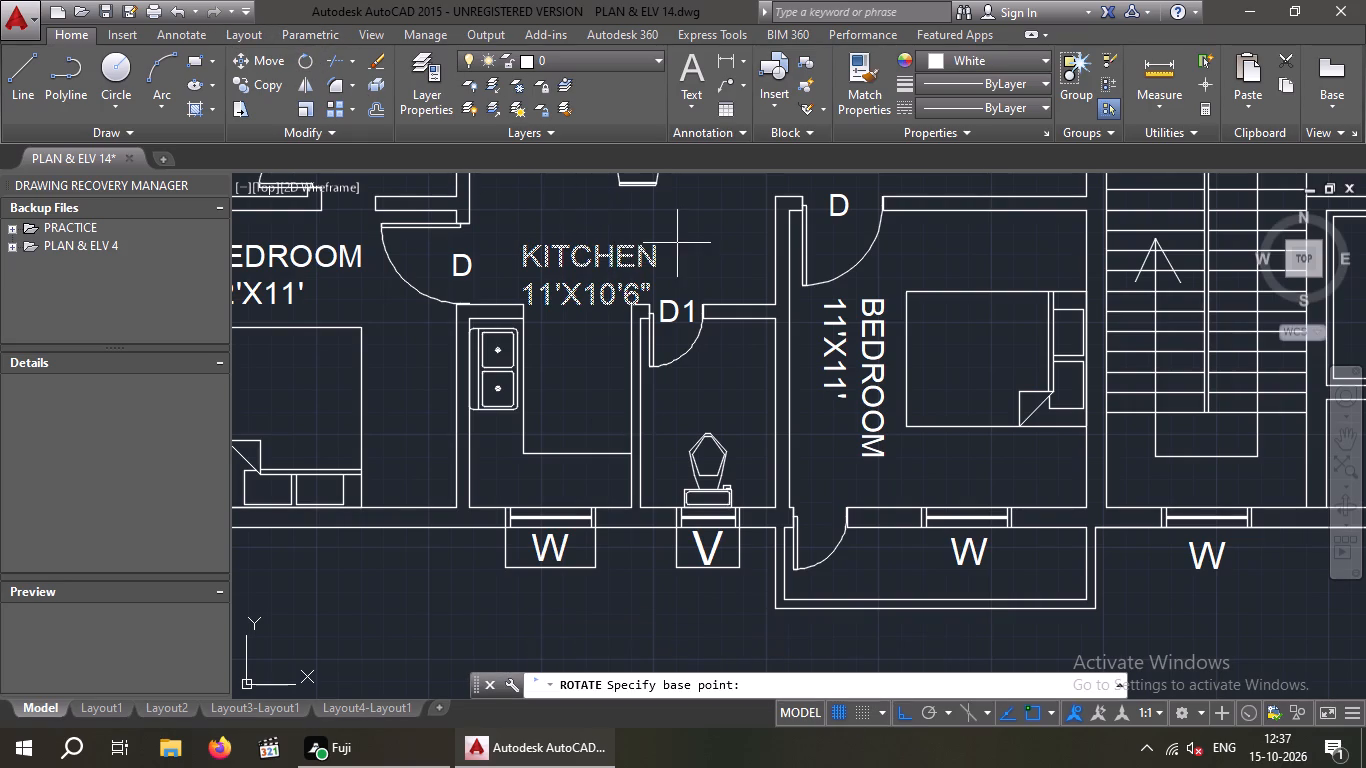
left_click(660, 238)
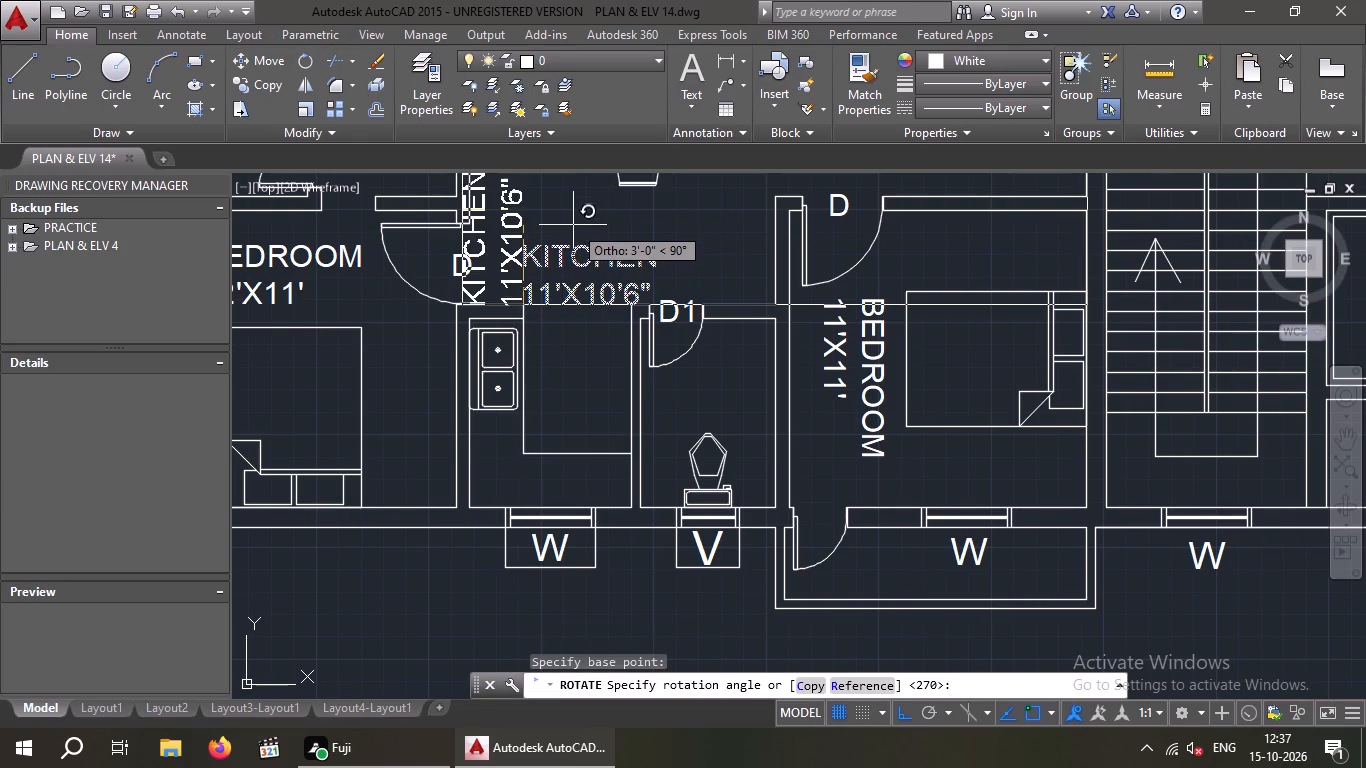
left_click(564, 212)
key("Escape")
Move the rotated kitchen label into the southwest kitchen's open floor, between the sink counter and the toilet wall.
left_click_drag(557, 217, 546, 226)
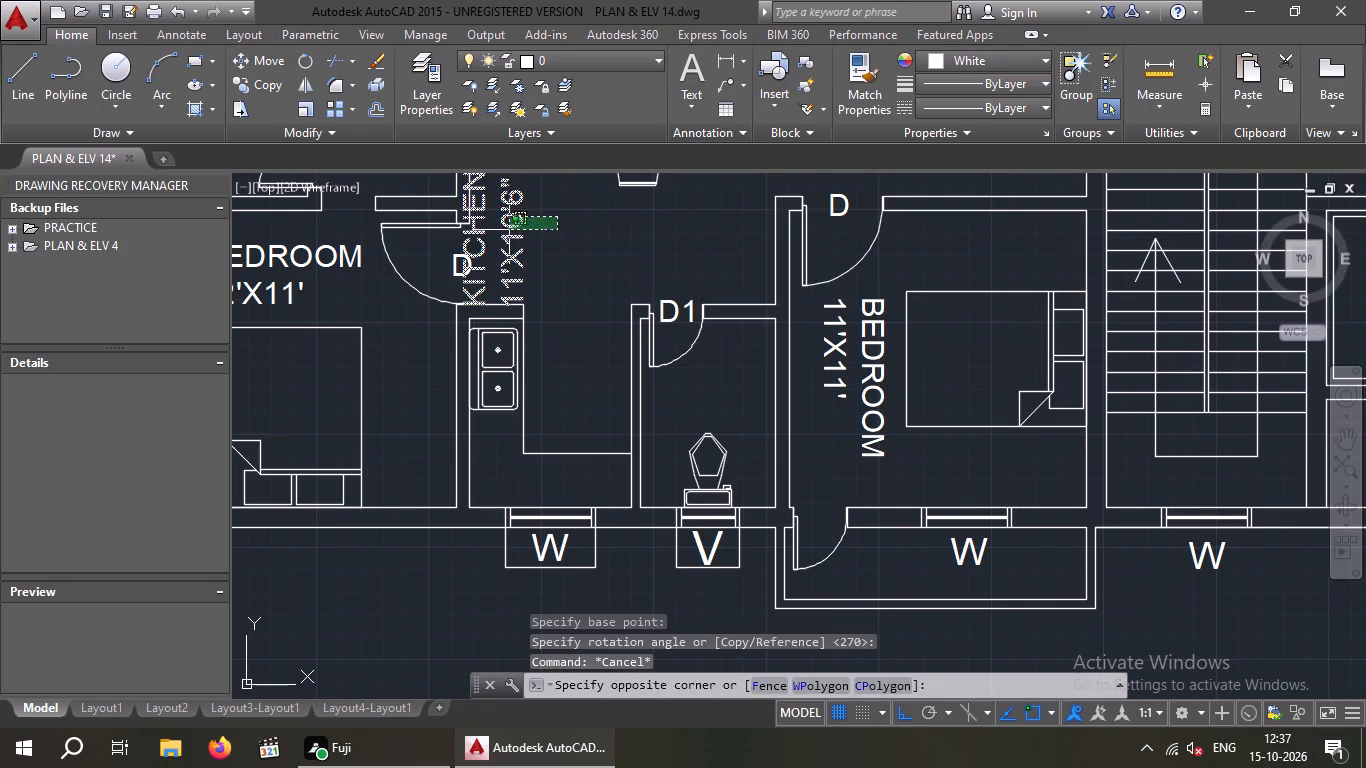
left_click(508, 230)
left_click(273, 57)
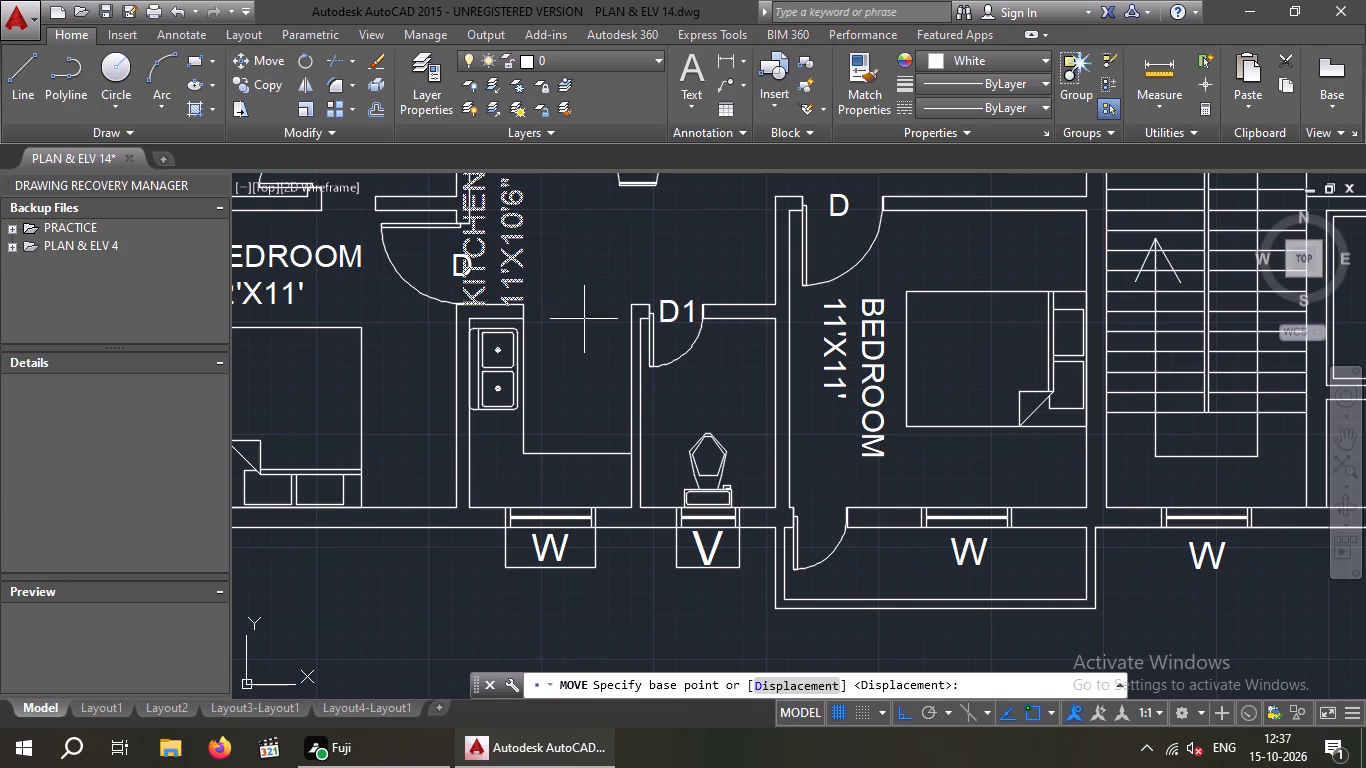
left_click(525, 299)
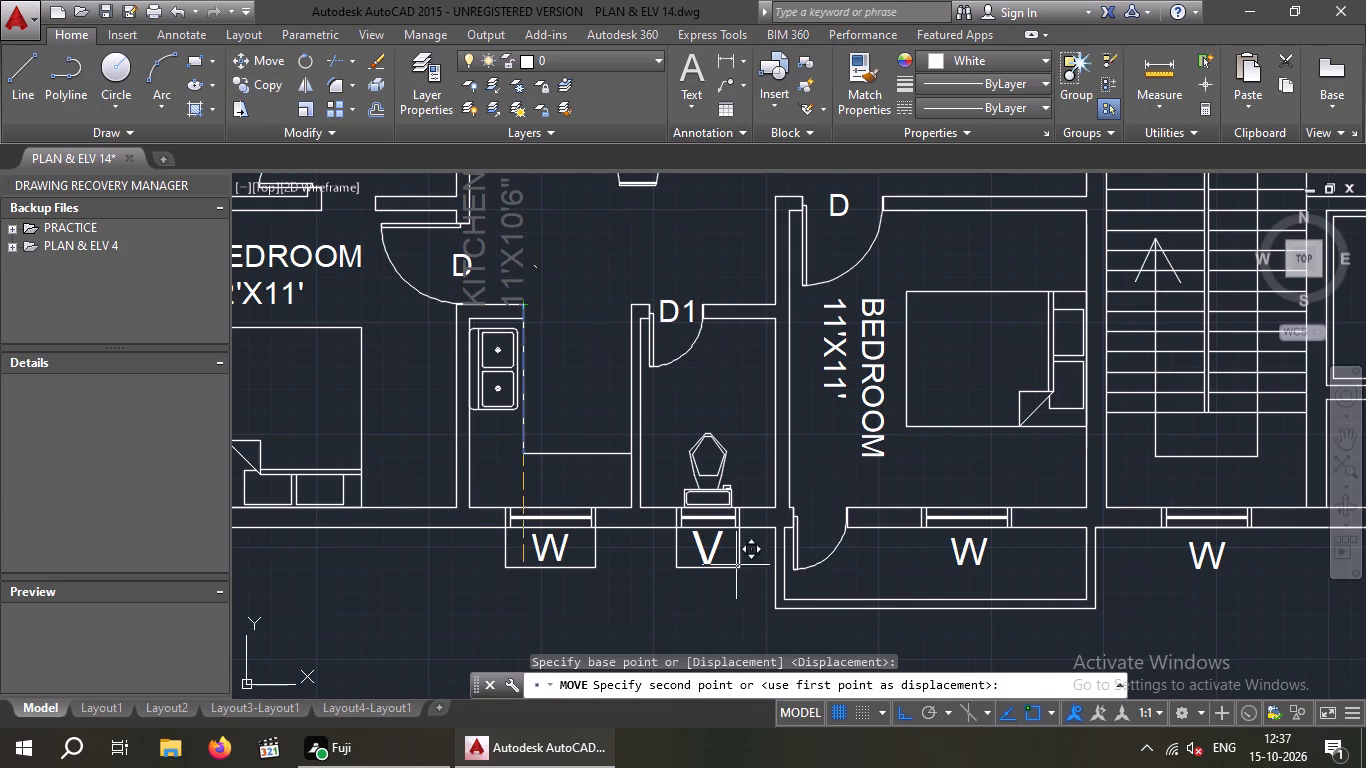
left_click_drag(899, 718, 894, 709)
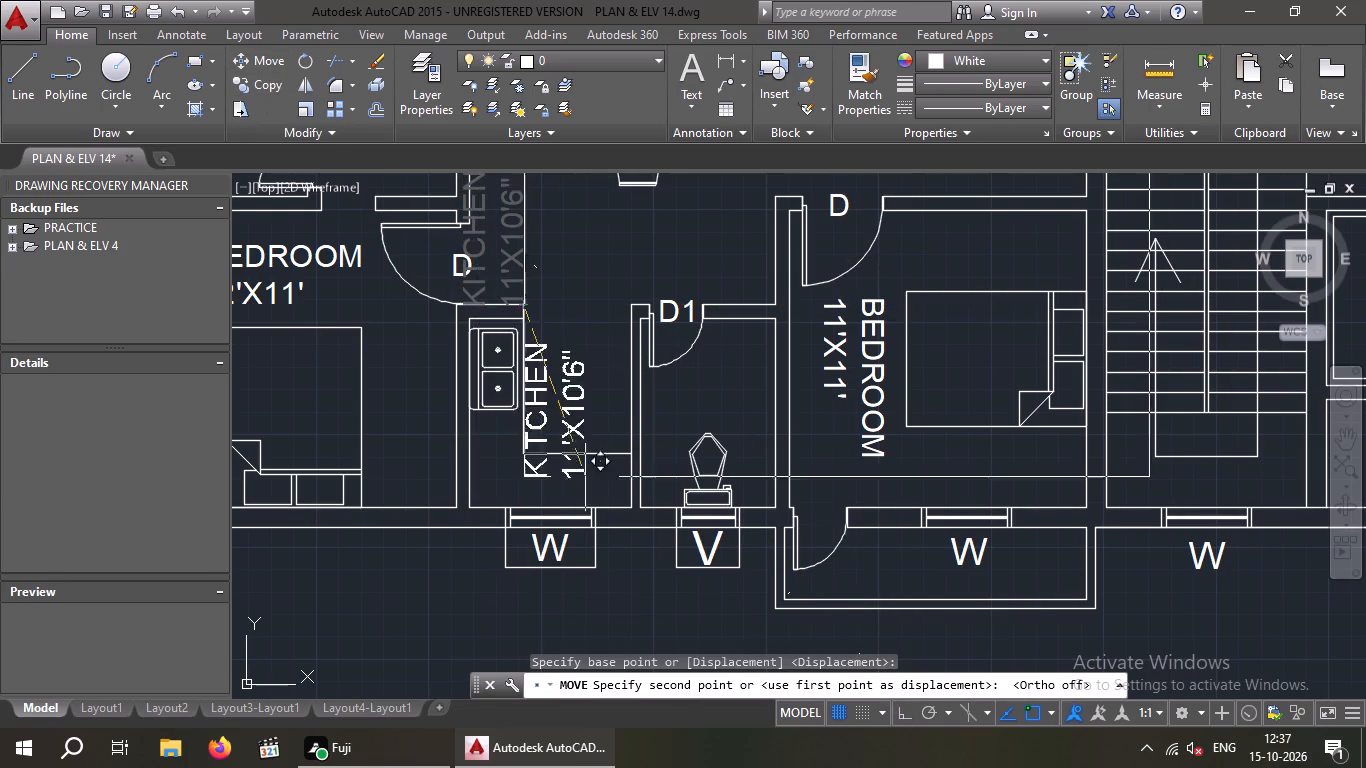
scroll(591, 448, "up", 3)
scroll(615, 430, "down", 2)
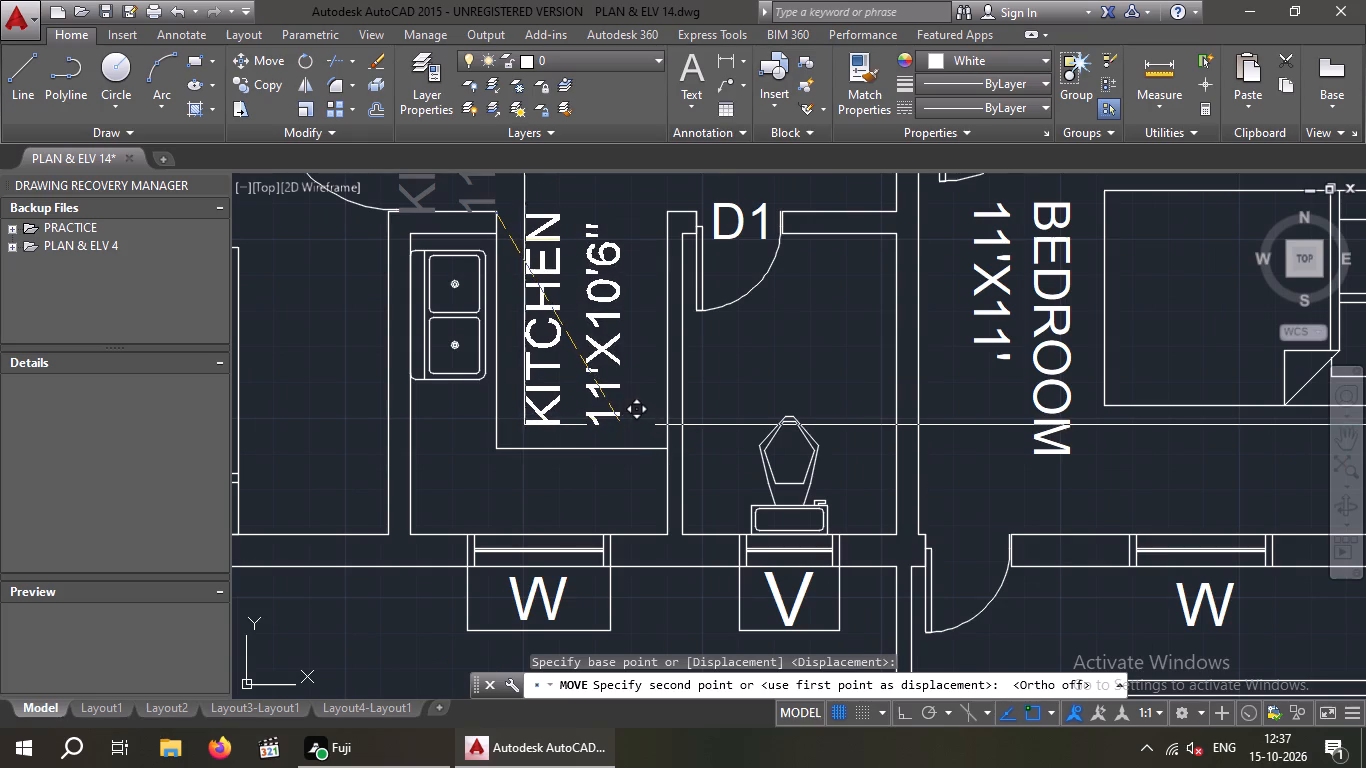
left_click(621, 425)
key("Escape")
Rotate the southeast apartment's kitchen label 90° about its lower-left corner so it reads vertically.
scroll(616, 404, "down", 2)
middle_click_drag(630, 453, 384, 457)
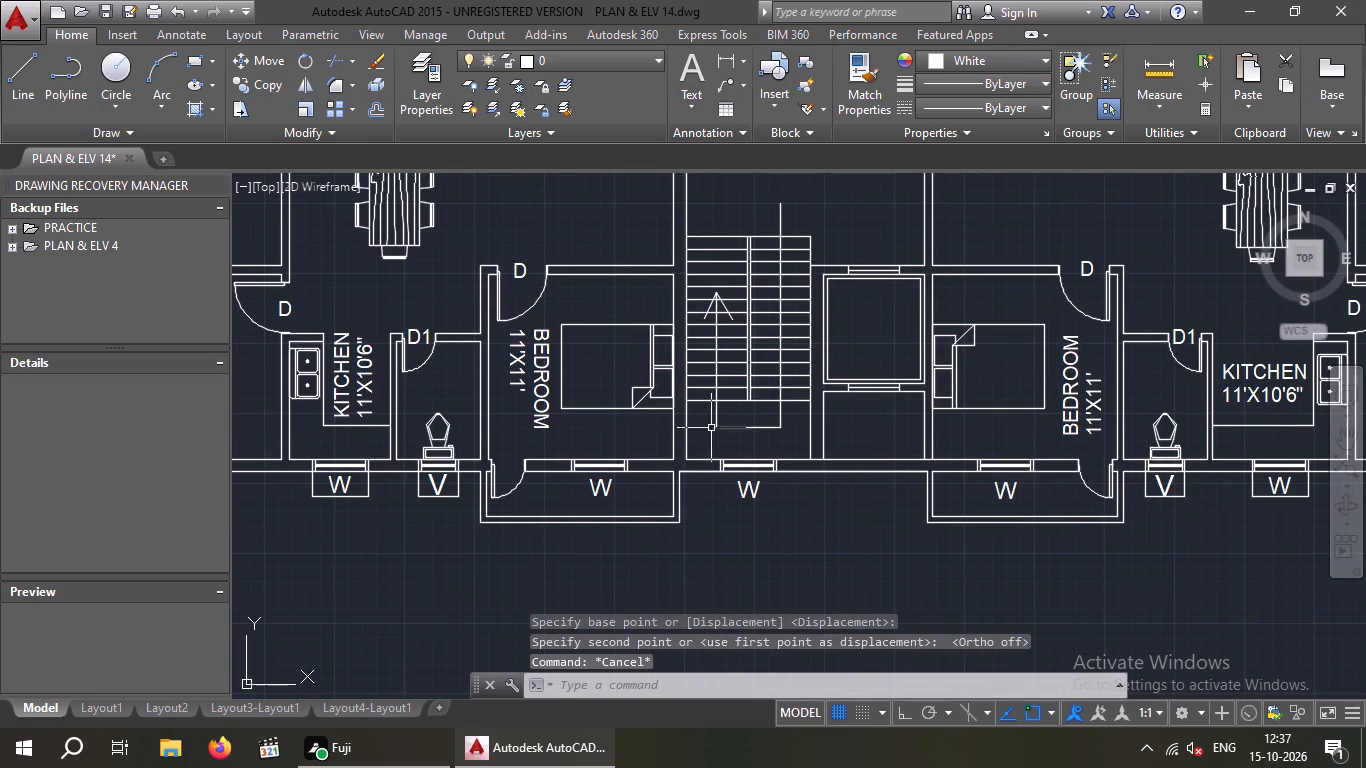
middle_click_drag(813, 375, 185, 392)
scroll(623, 426, "up", 1)
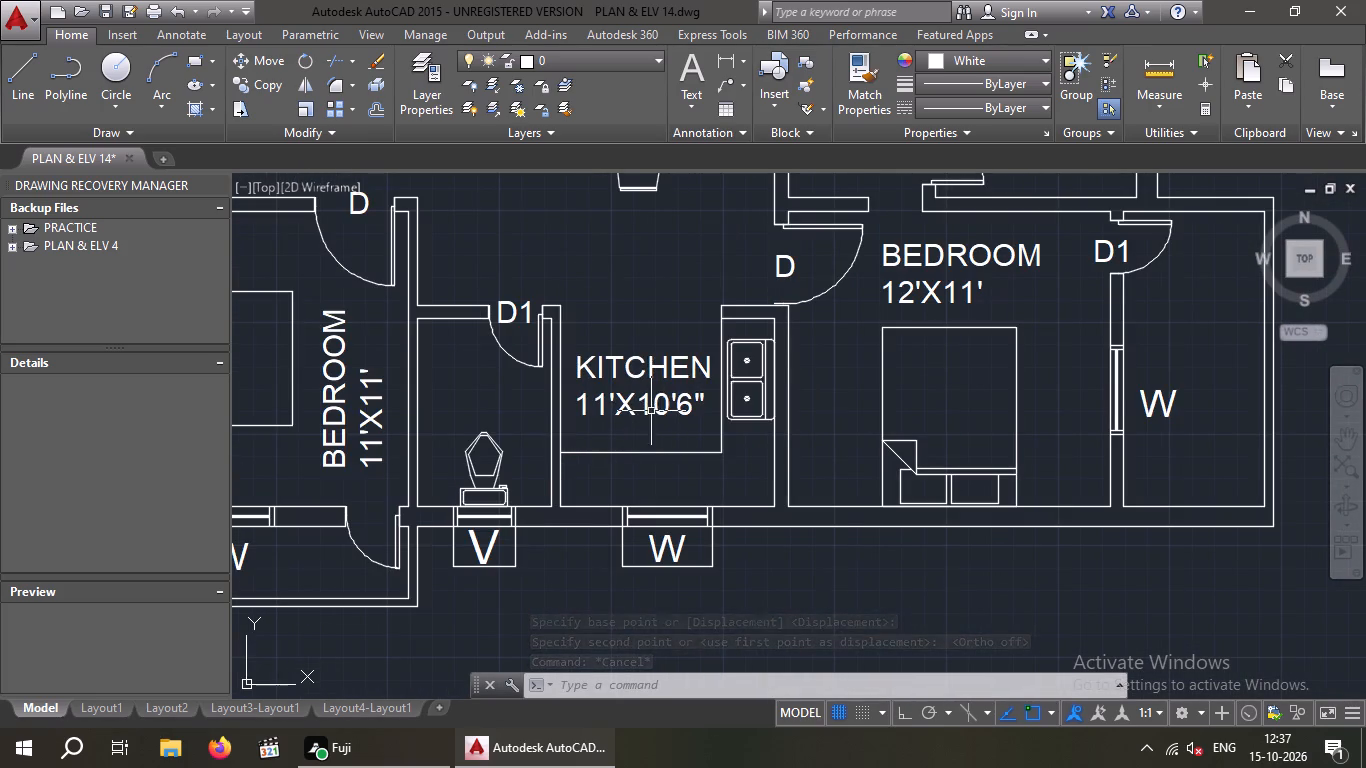
left_click_drag(674, 423, 665, 414)
left_click(602, 353)
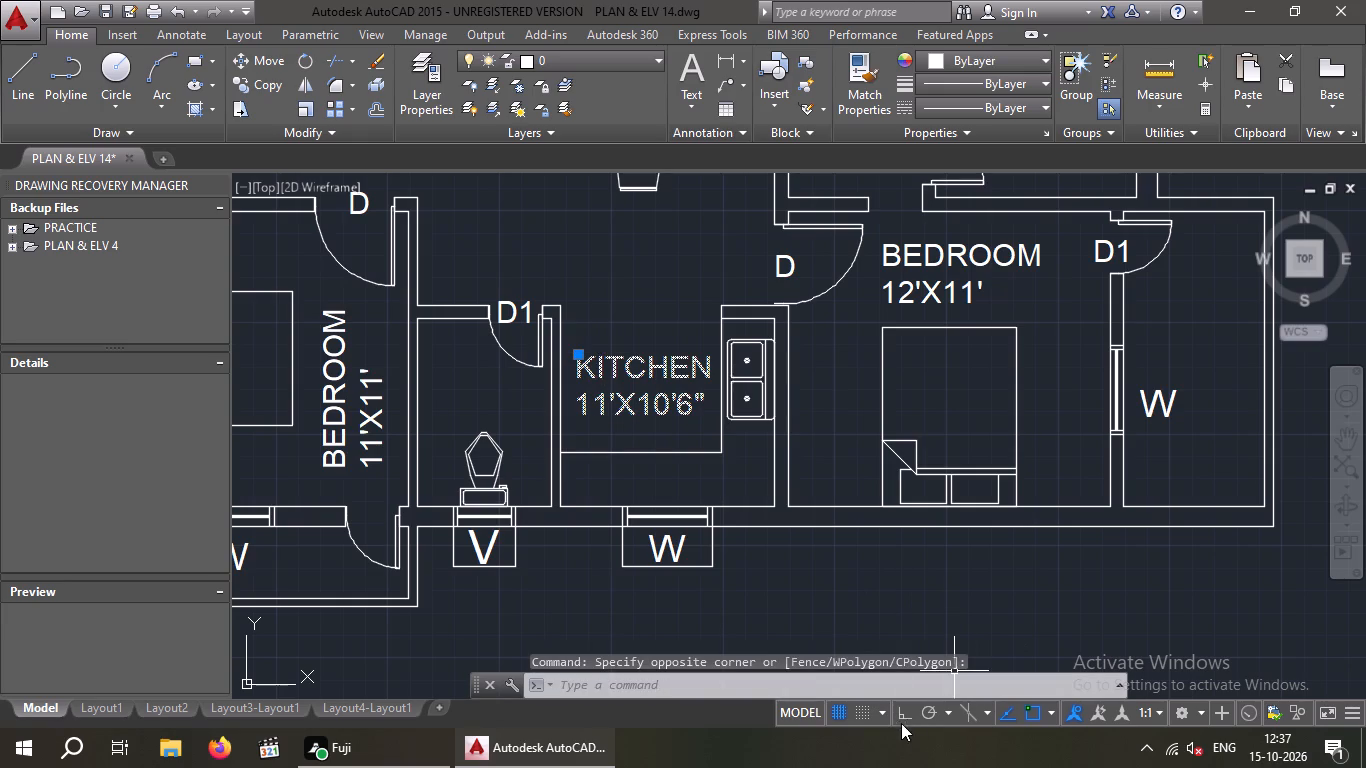
left_click(901, 713)
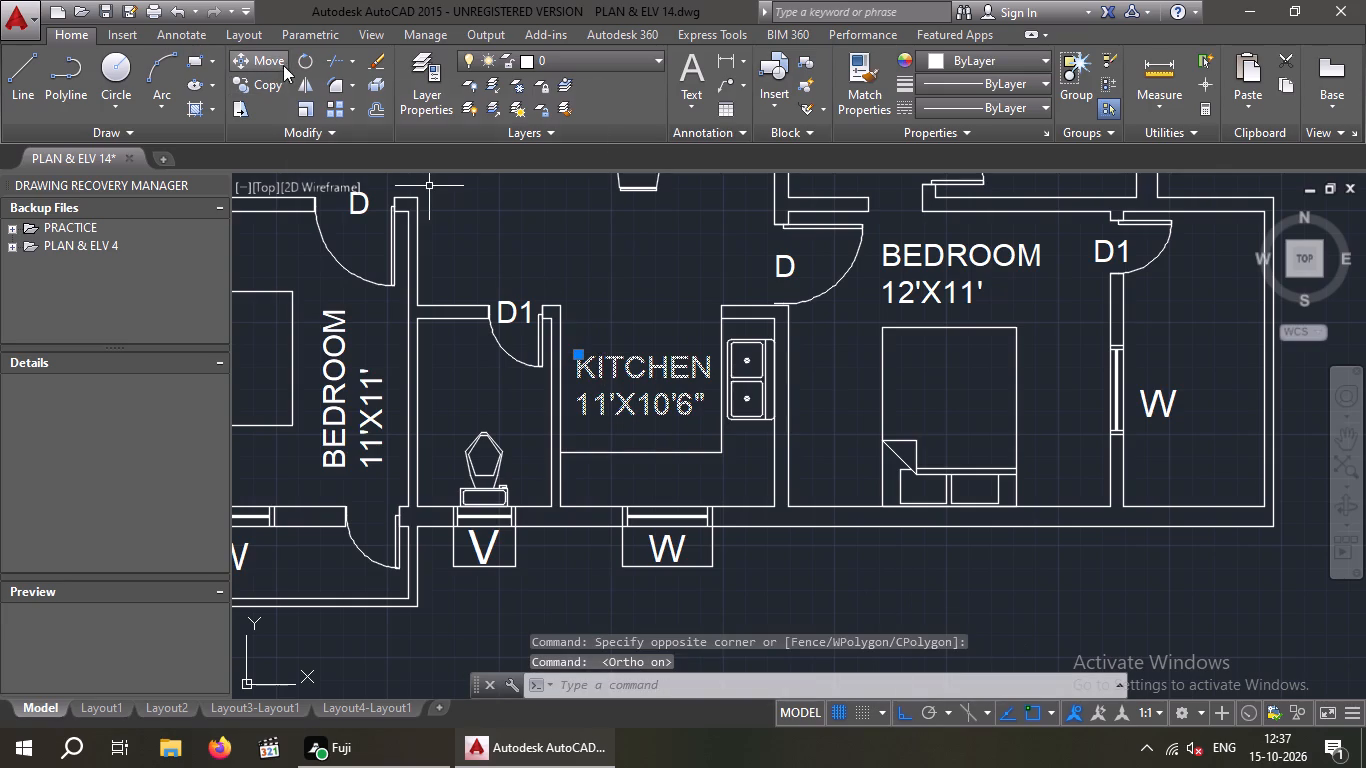
left_click(309, 65)
left_click_drag(709, 367, 682, 327)
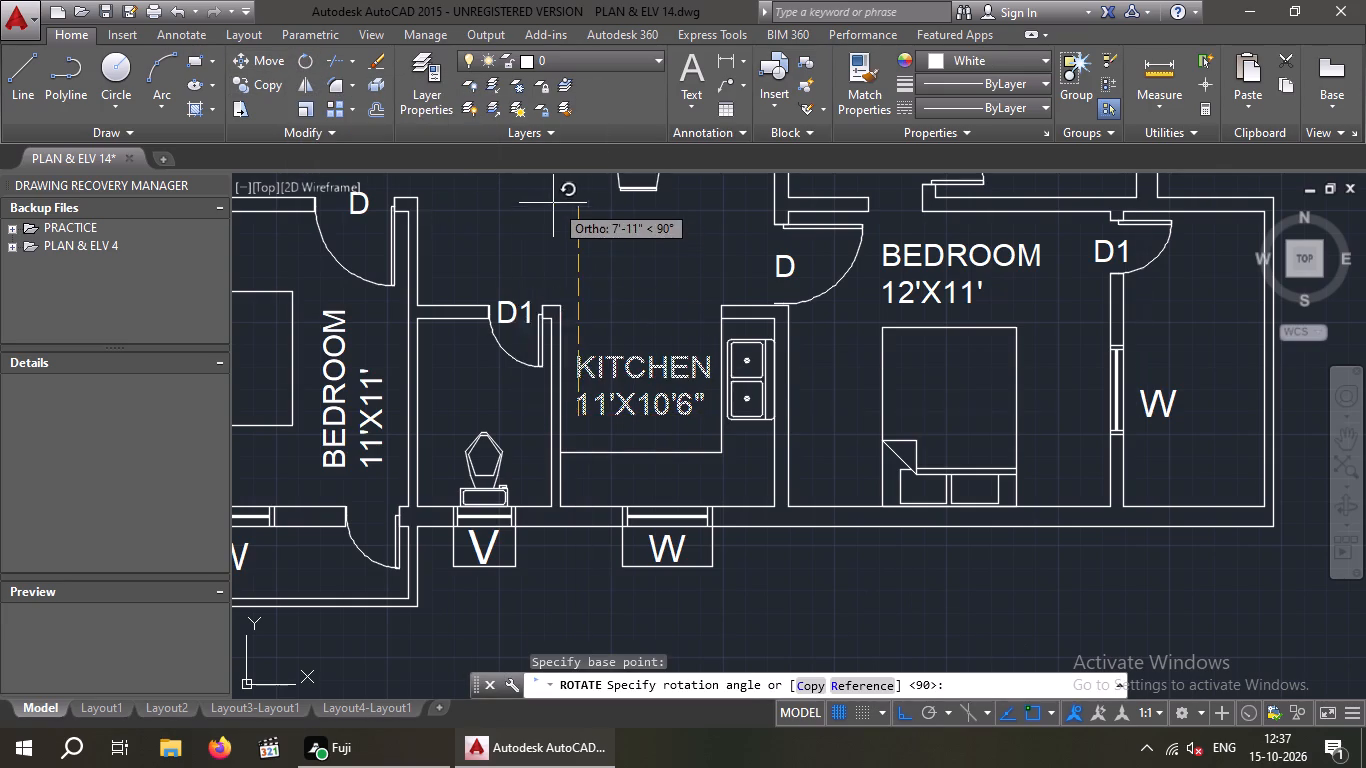
left_click(548, 203)
Move the rotated kitchen label into the southeast kitchen's open floor, between the toilet wall and the sink counter.
scroll(608, 380, "up", 2)
left_click_drag(608, 377, 579, 403)
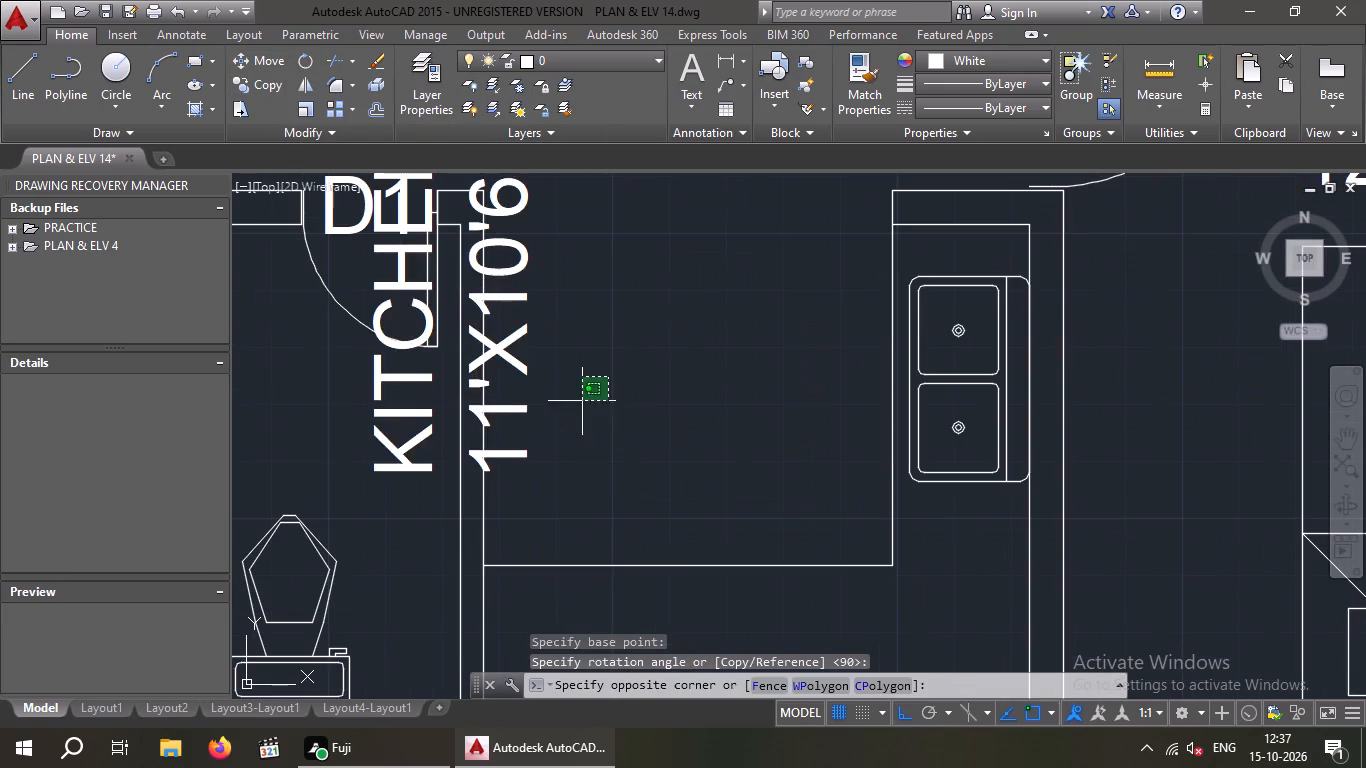
left_click_drag(579, 403, 568, 407)
left_click(517, 445)
left_click(250, 63)
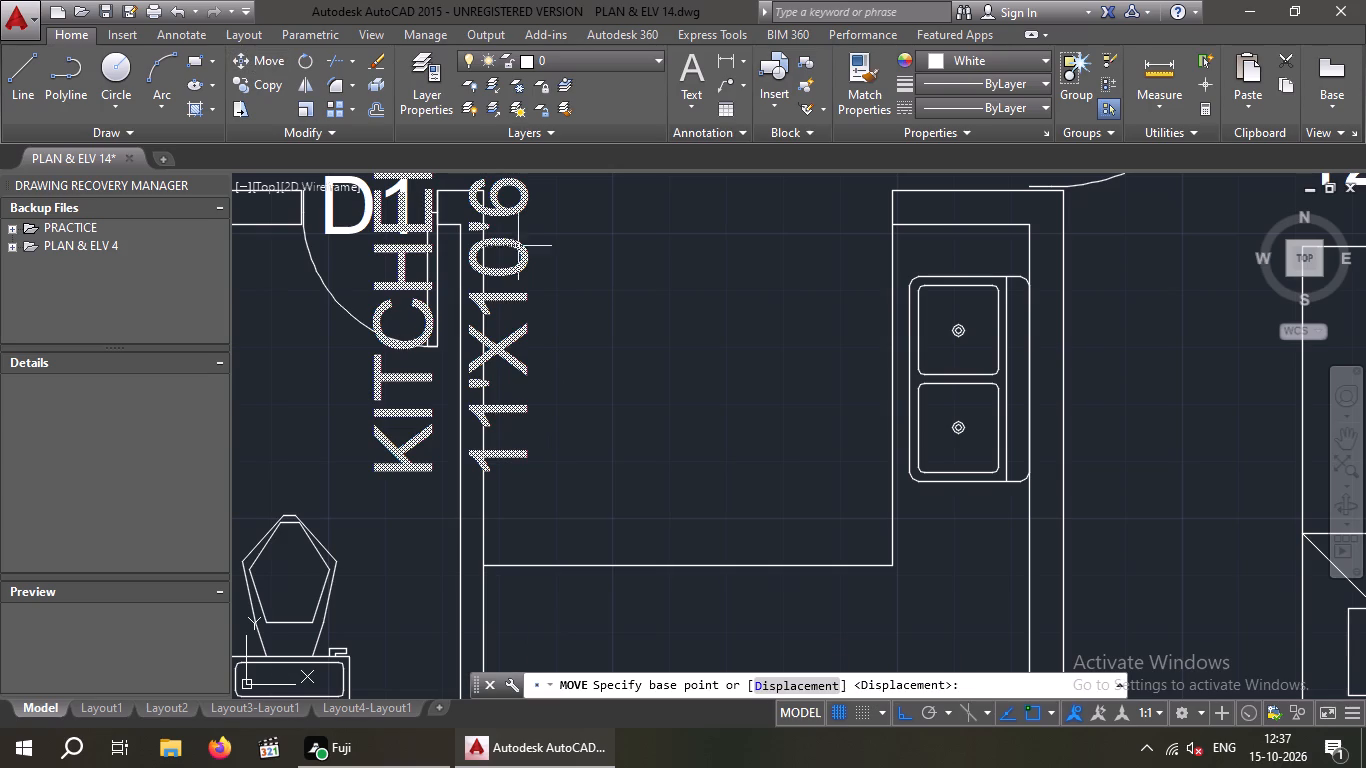
left_click(538, 465)
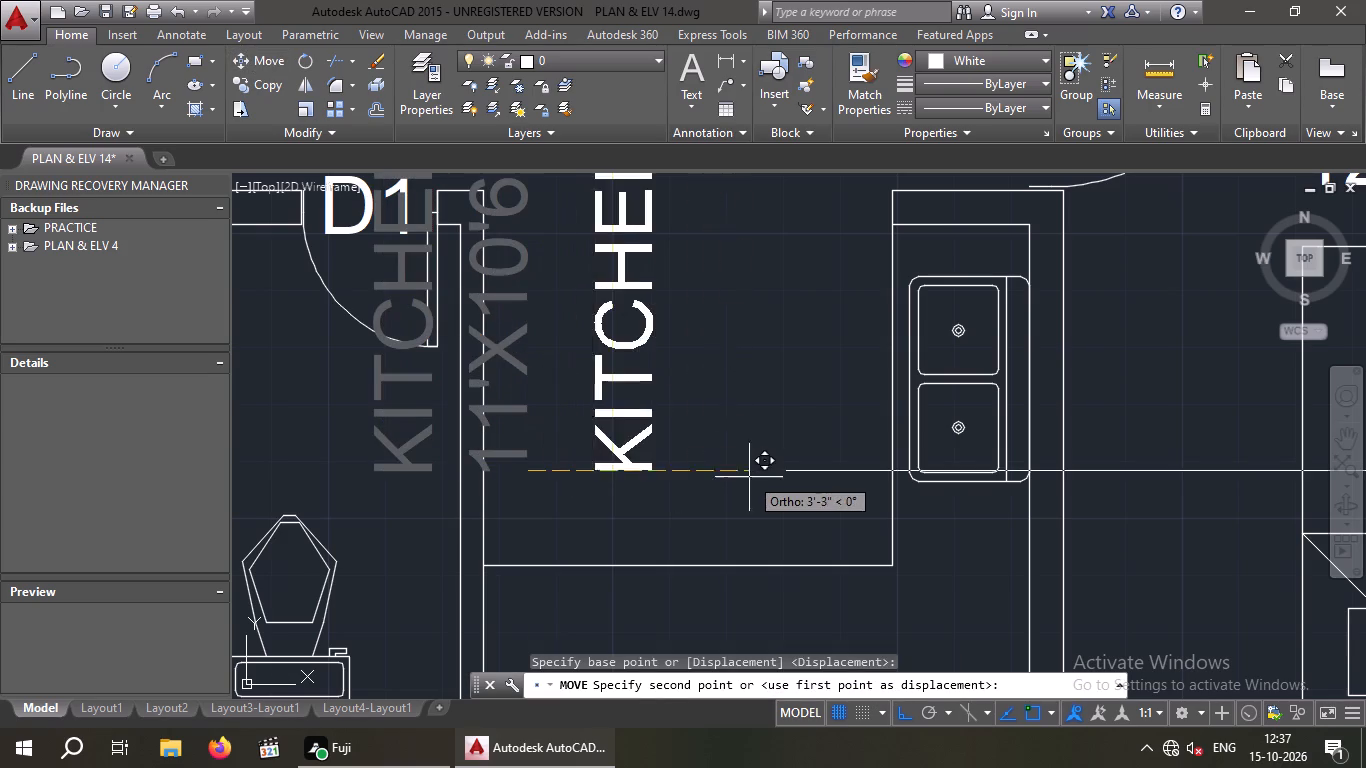
left_click_drag(898, 708, 895, 699)
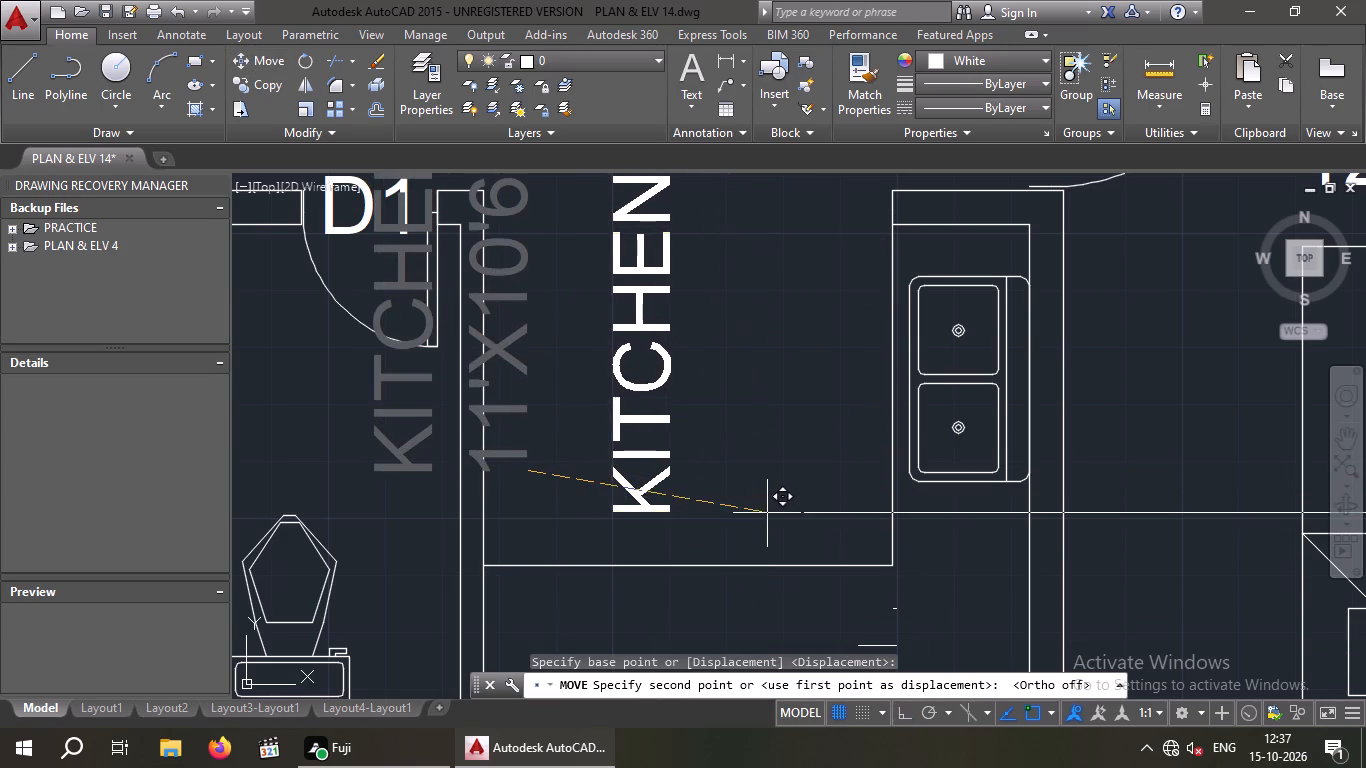
left_click(756, 516)
key("Escape")
Rotate the northeast apartment's kitchen label 90° about its lower-left corner so it reads vertically.
scroll(704, 315, "down", 2)
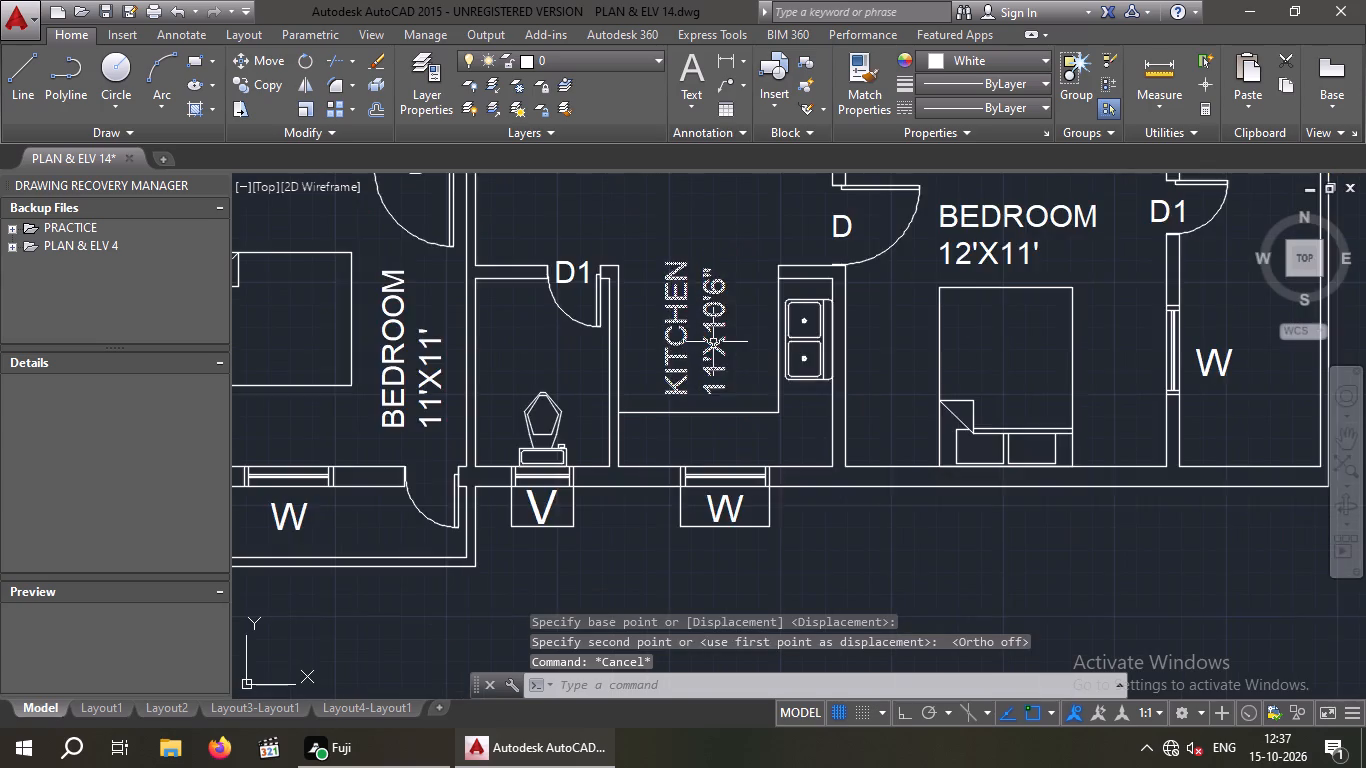
scroll(713, 342, "down", 2)
middle_click_drag(812, 448, 787, 609)
scroll(812, 459, "down", 2)
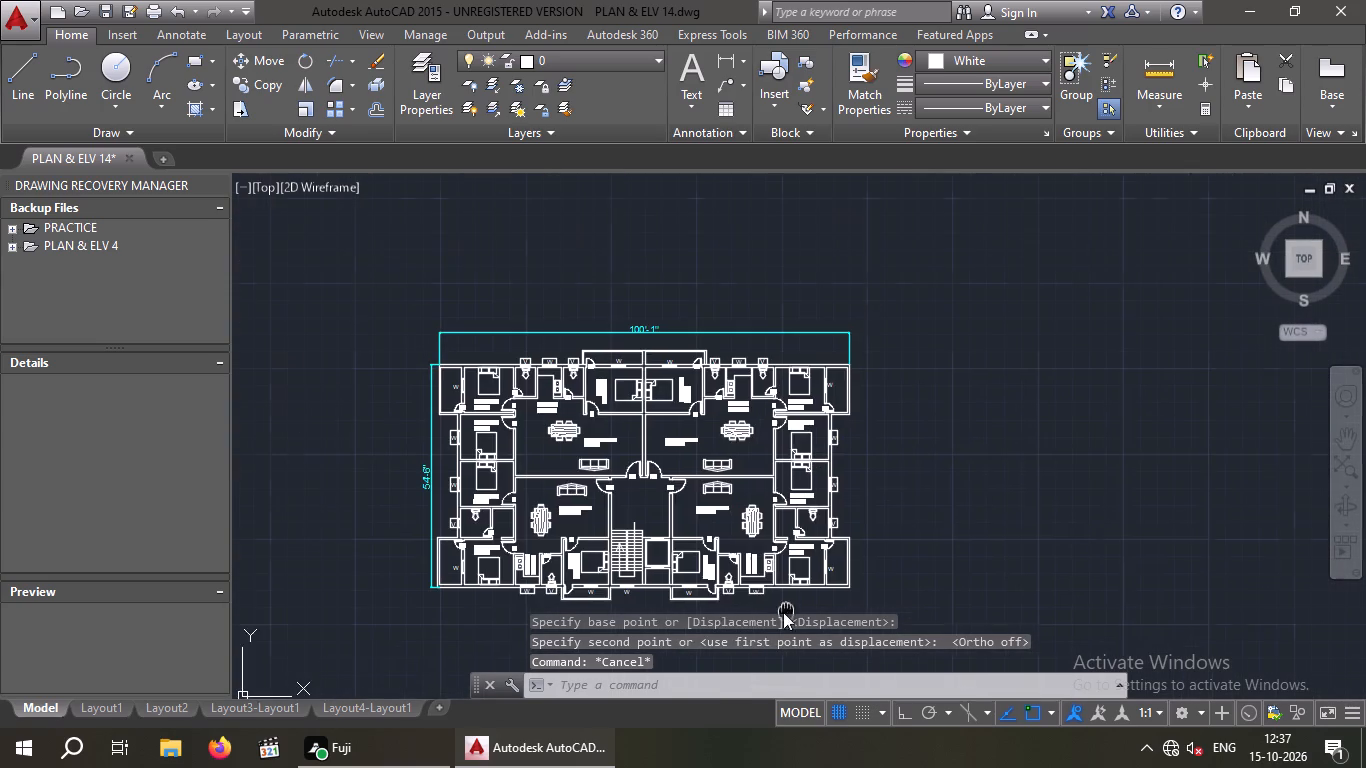
scroll(716, 412, "up", 4)
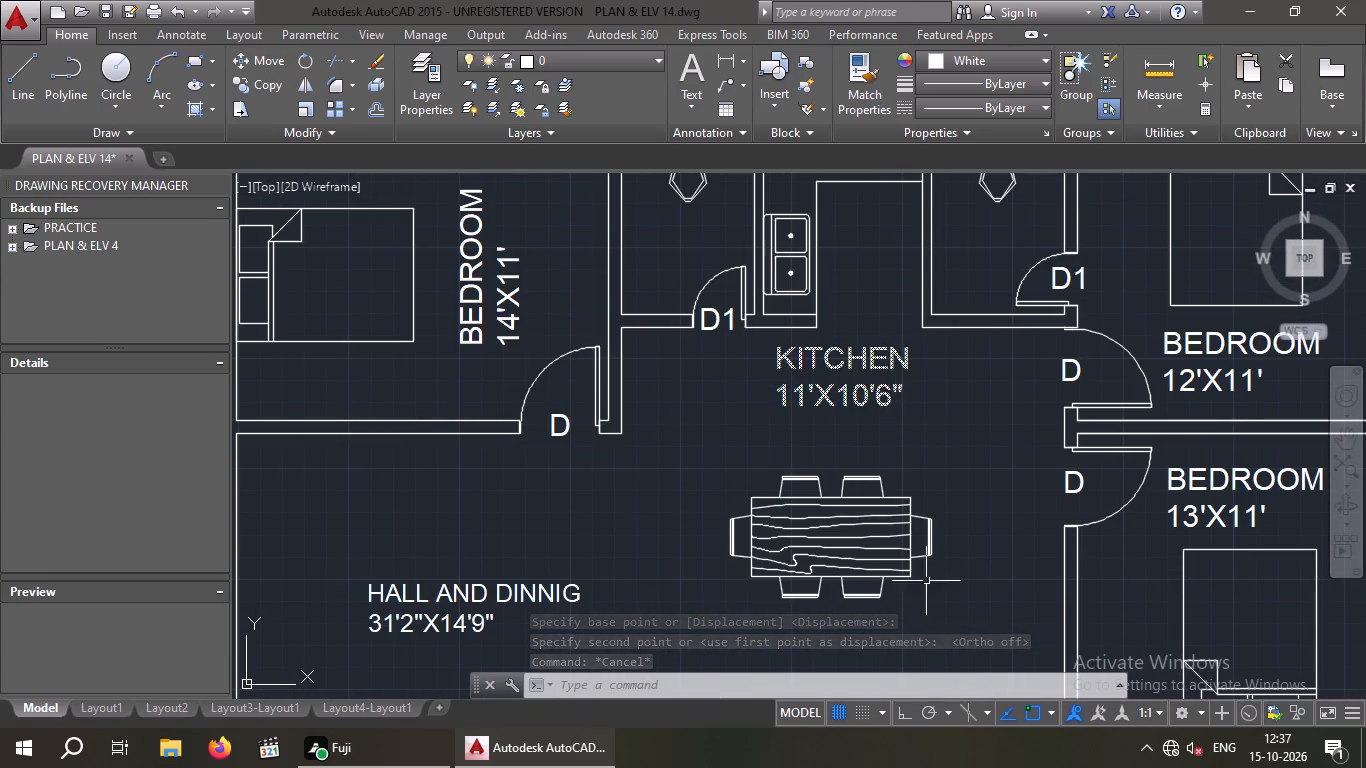
left_click_drag(945, 384, 788, 419)
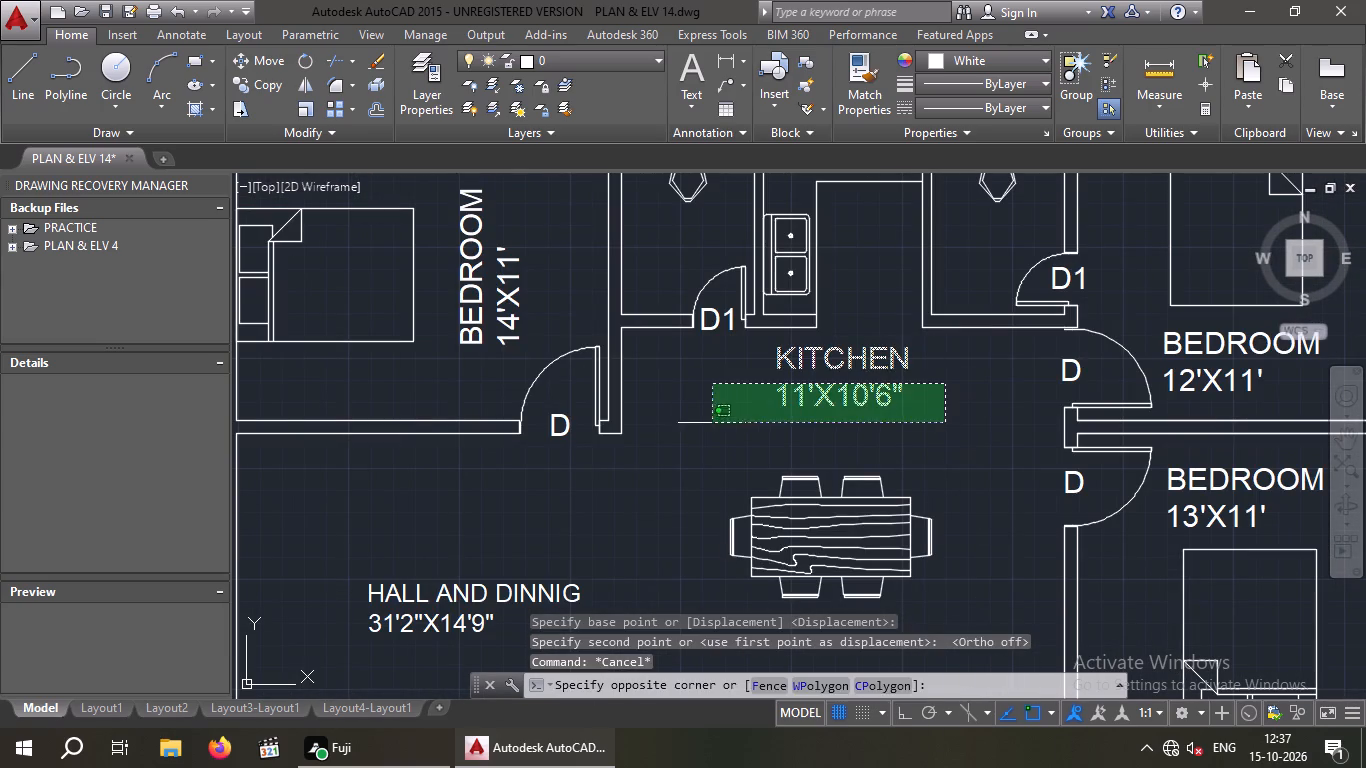
left_click(703, 419)
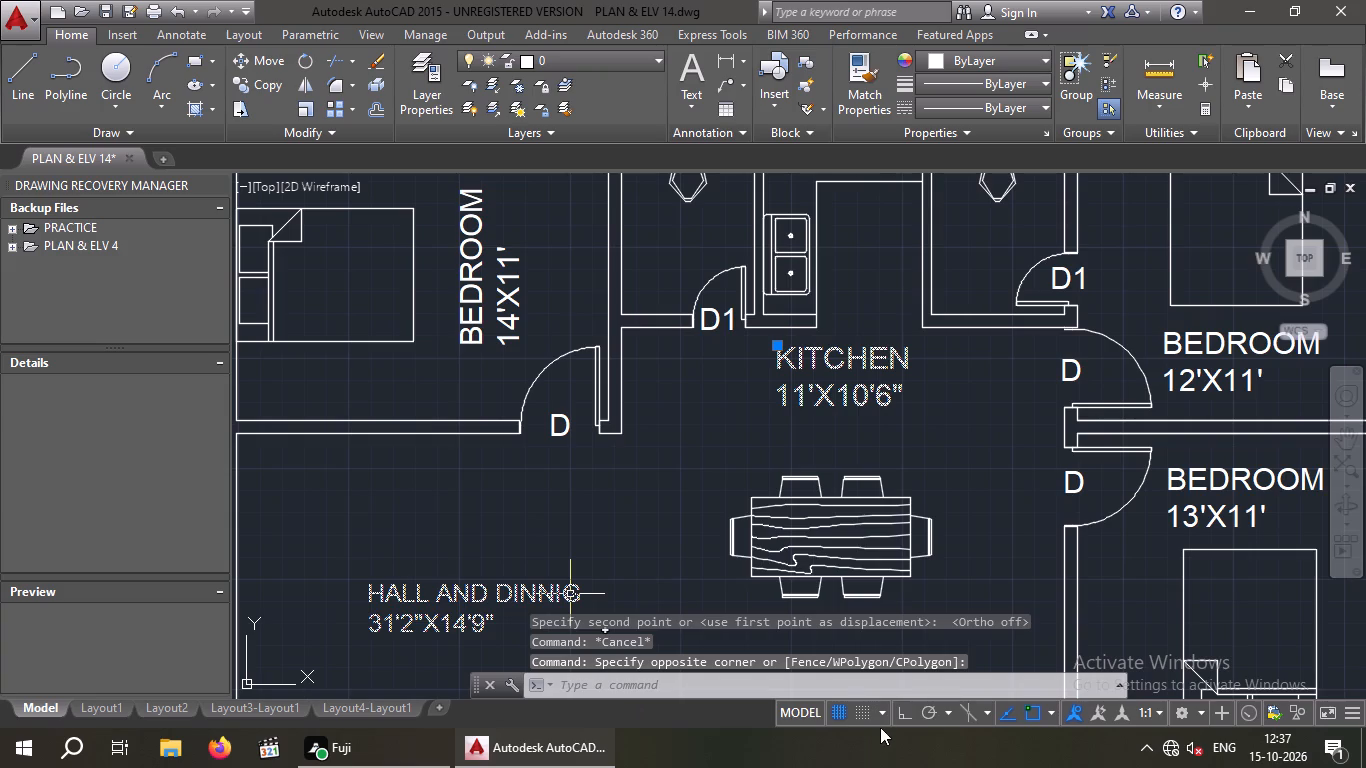
left_click(905, 711)
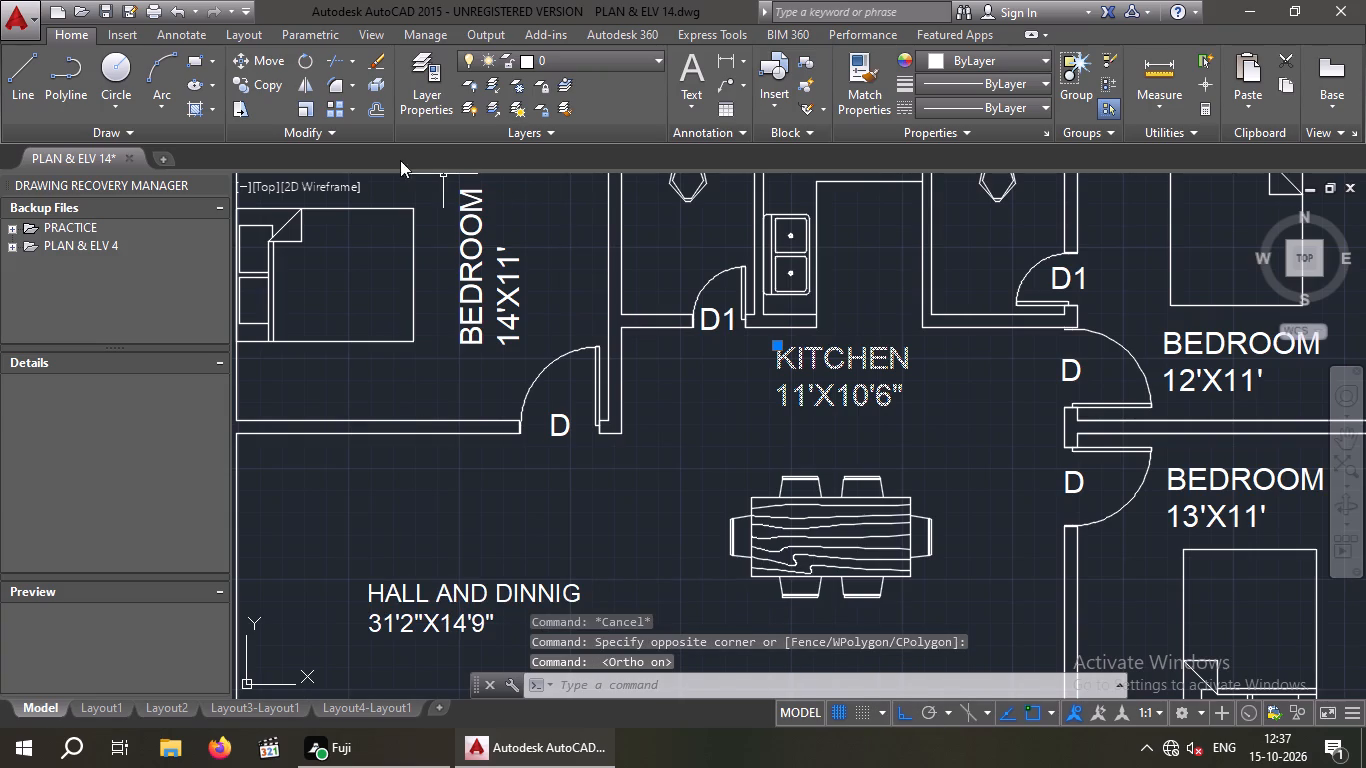
left_click(307, 58)
left_click(907, 356)
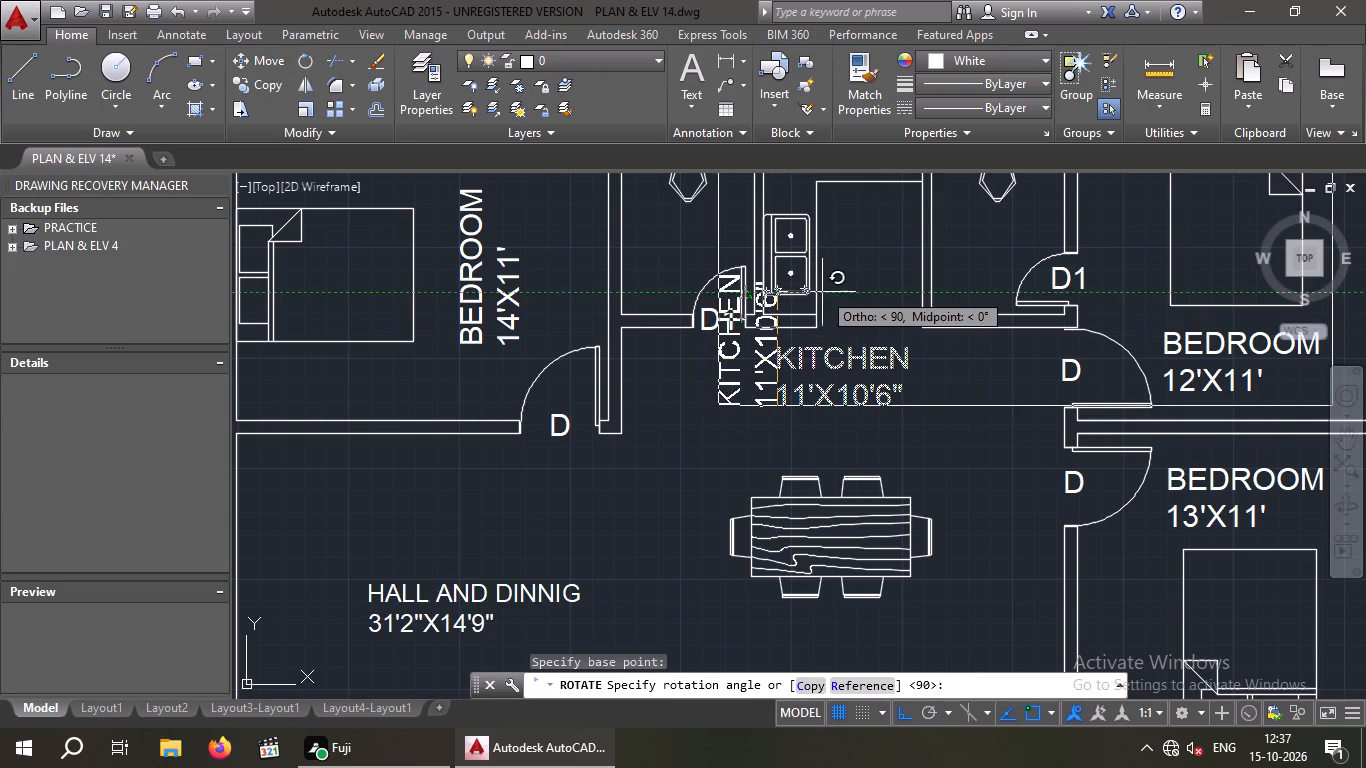
middle_click_drag(752, 369, 708, 609)
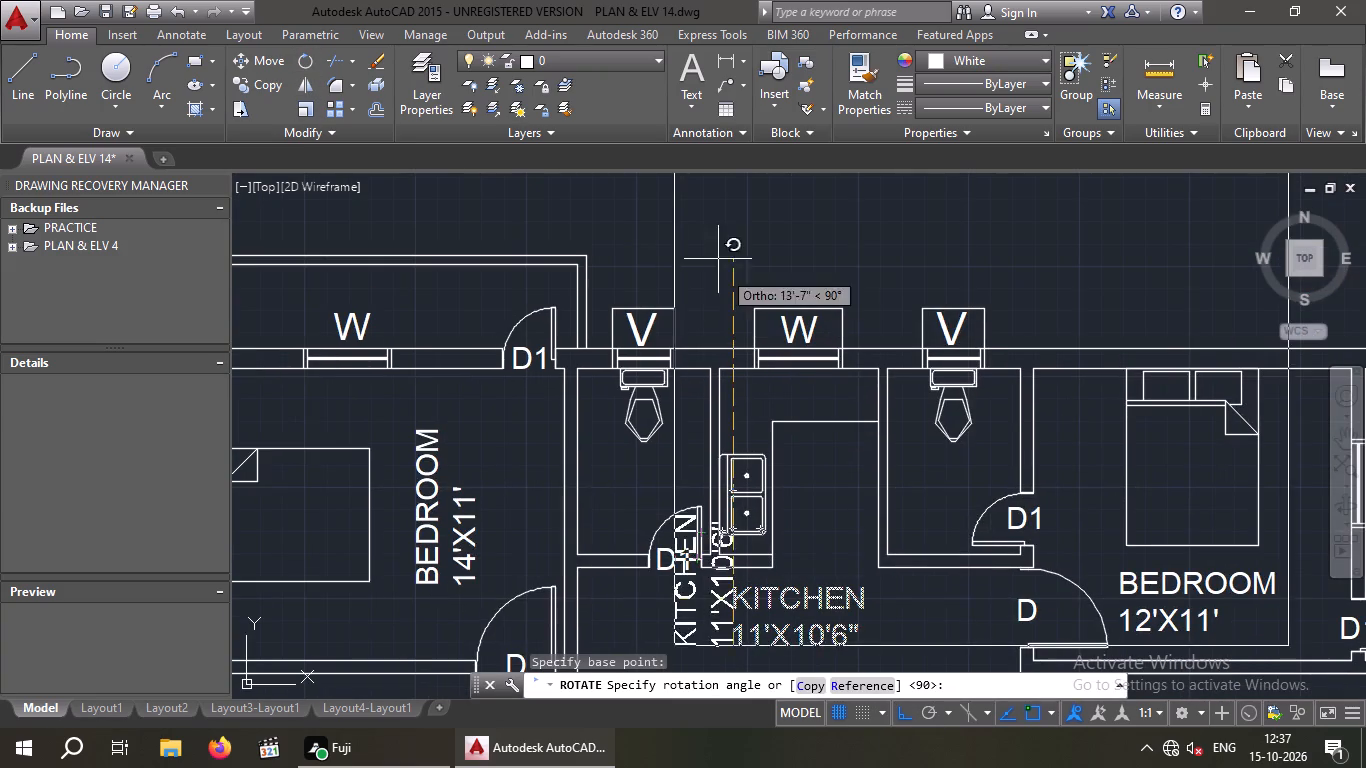
left_click(711, 204)
Move the rotated kitchen label into the open floor of the northeast apartment's kitchen.
middle_click_drag(808, 577, 808, 509)
left_click(788, 523)
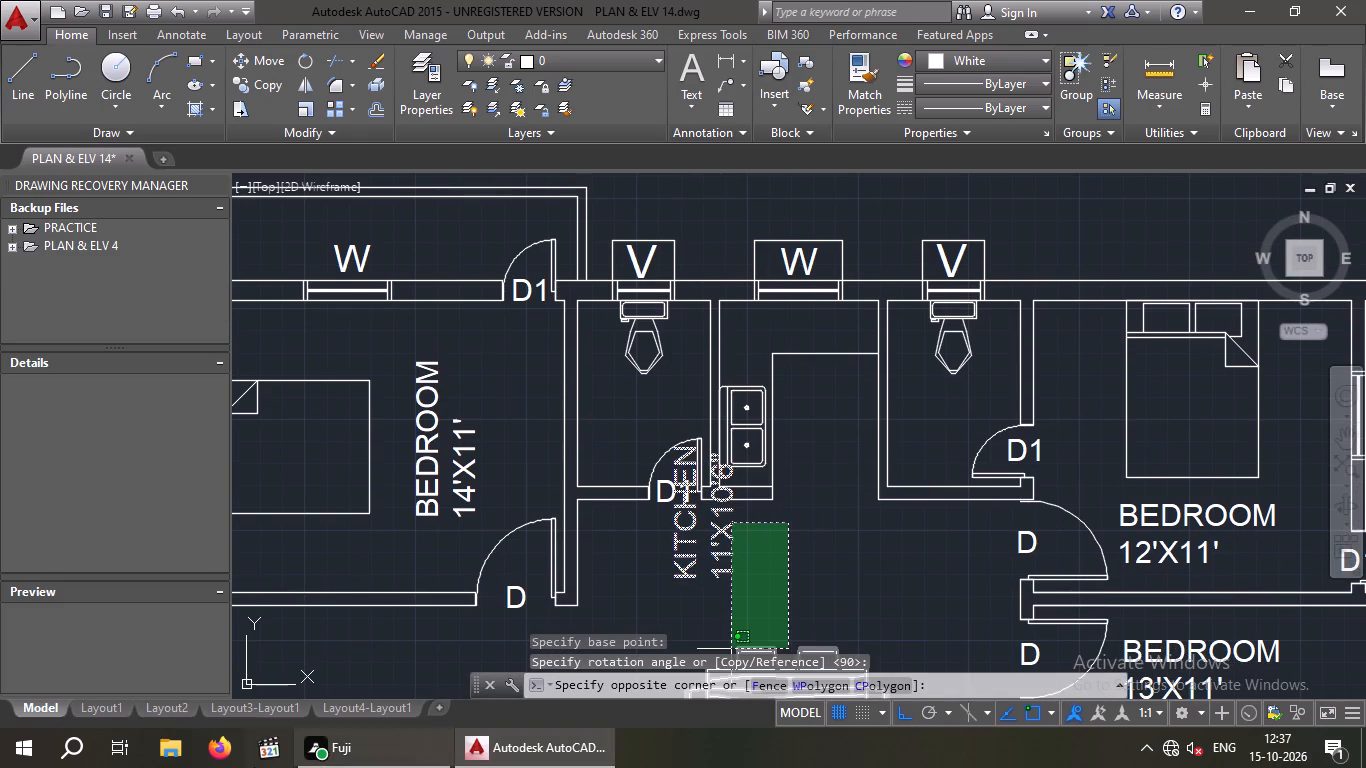
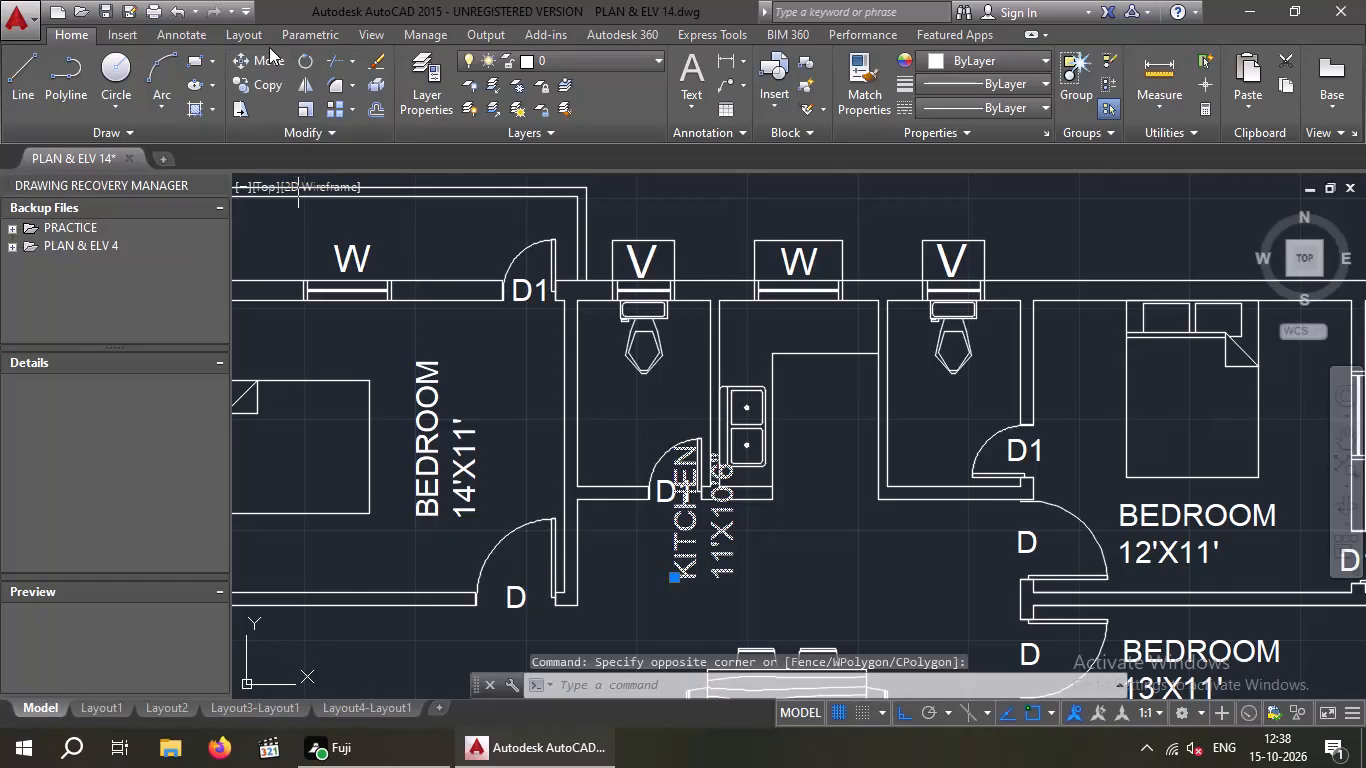
Turn Ortho off and move the vertical KITCHEN 11'X10'6" label into the right-hand flat's kitchen, beside the double sink.
left_click(269, 47)
left_click(903, 721)
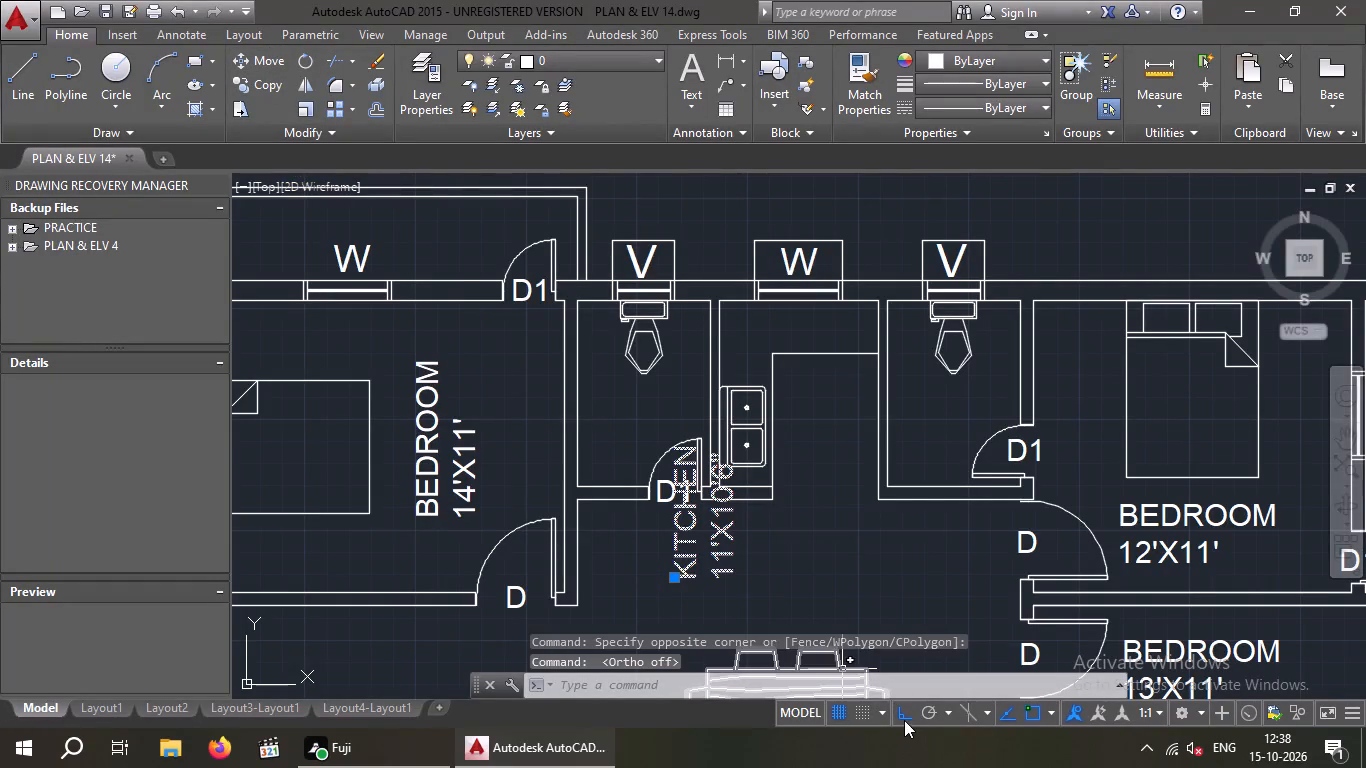
left_click(729, 573)
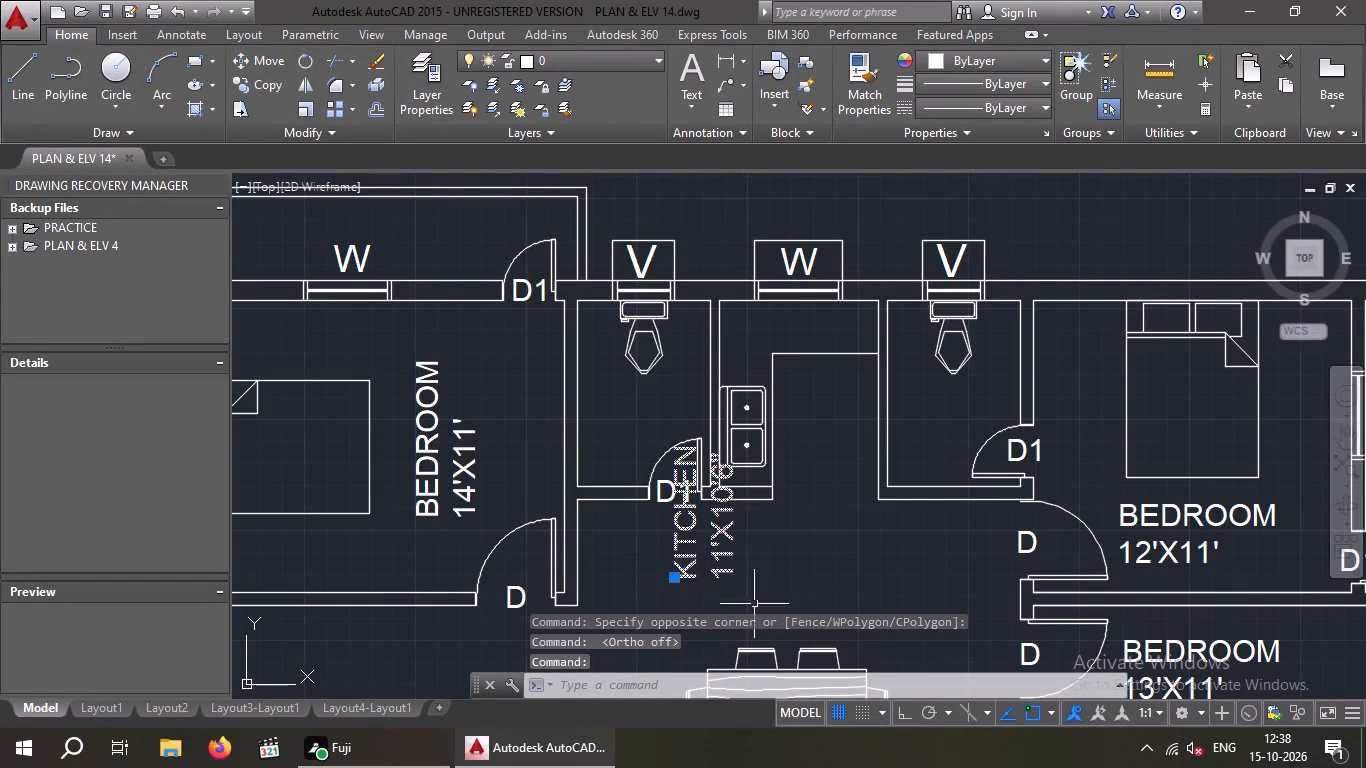
left_click(264, 60)
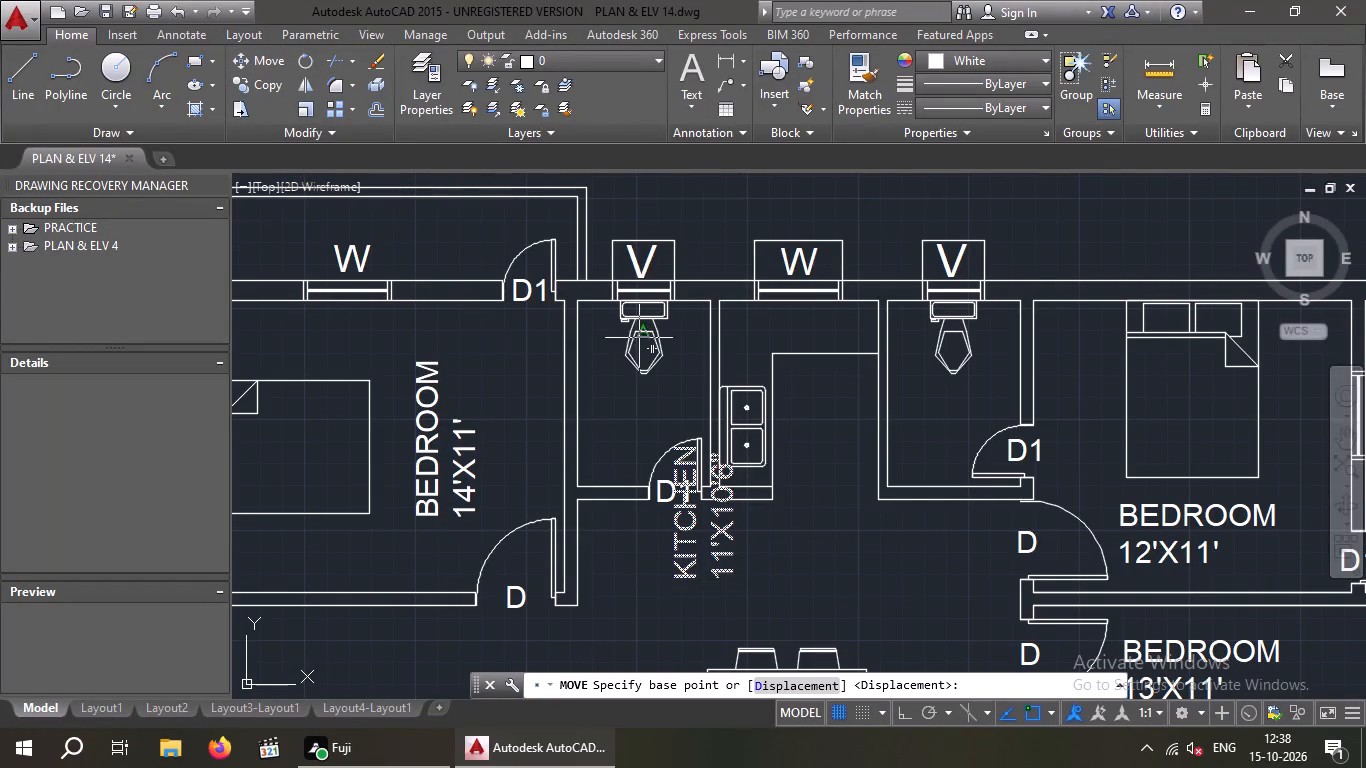
left_click_drag(732, 561, 747, 539)
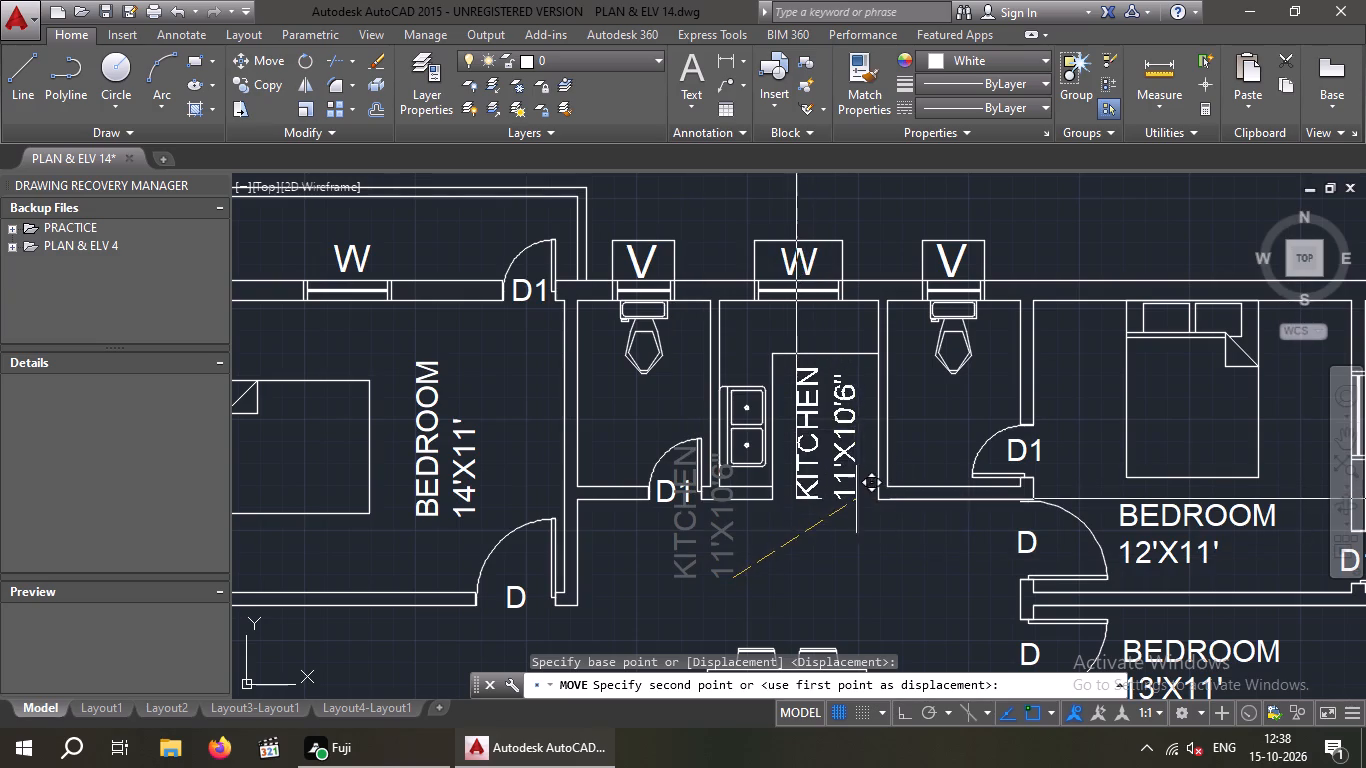
scroll(854, 498, "up", 2)
left_click(854, 512)
Rotate the mirrored left flat's KITCHEN 11'X10'6" label 90° with Ortho on so that it reads vertically.
scroll(849, 506, "down", 2)
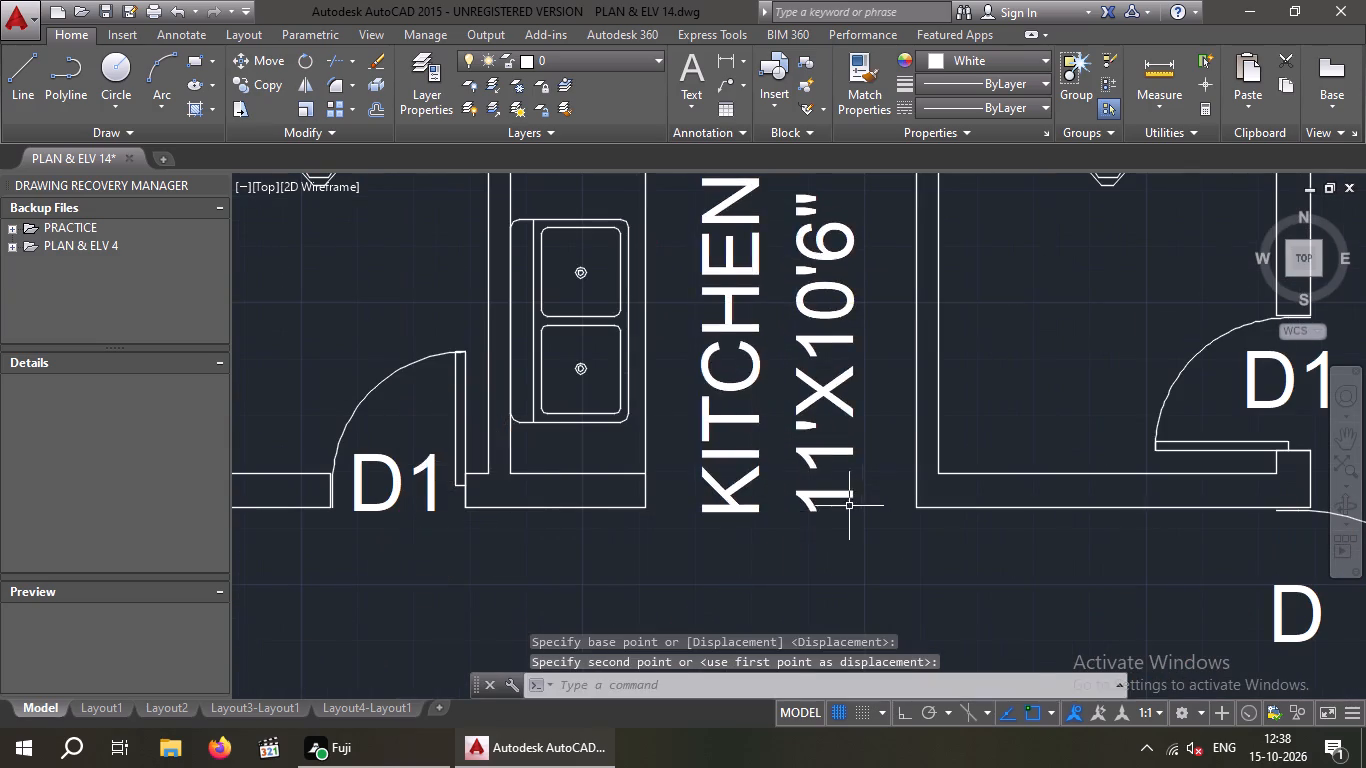
scroll(849, 506, "down", 2)
middle_click_drag(846, 536, 861, 427)
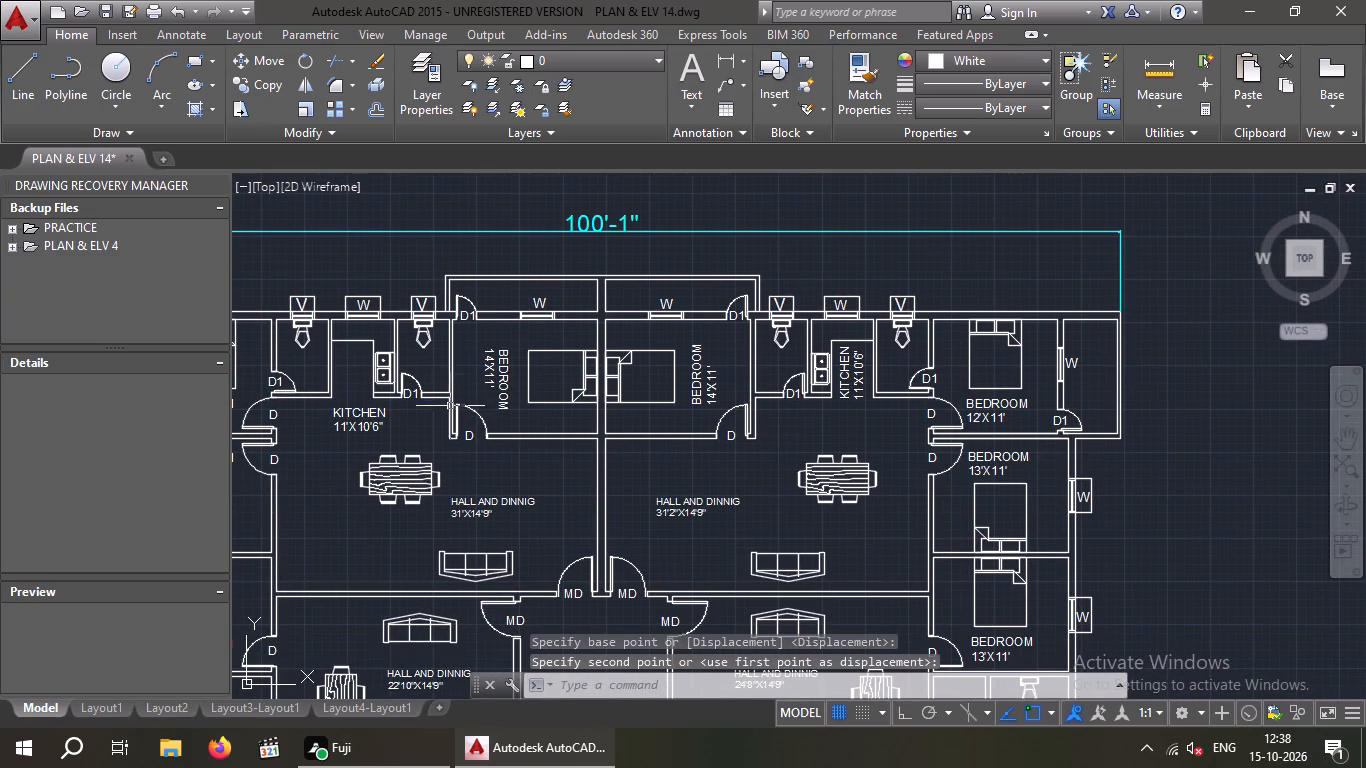
middle_click_drag(432, 411, 669, 403)
scroll(603, 413, "up", 2)
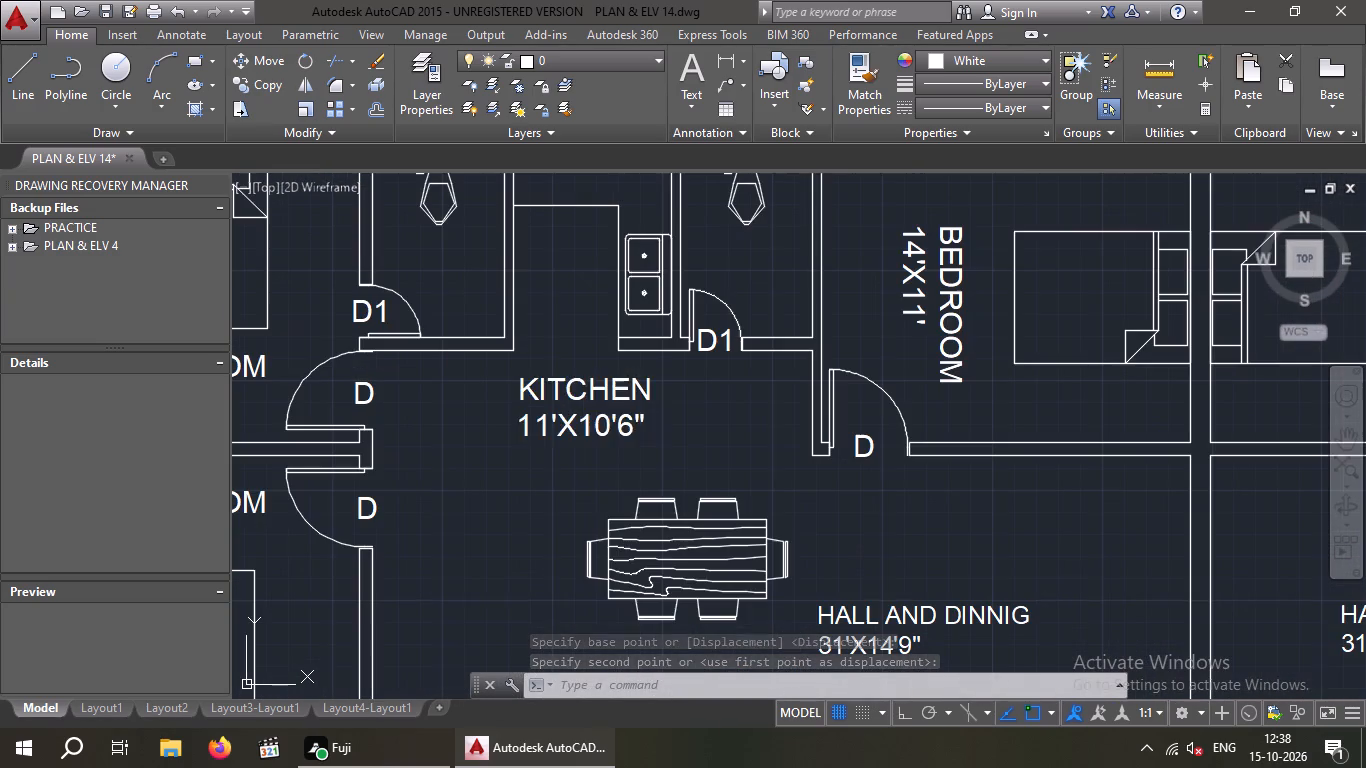
left_click_drag(663, 394, 632, 443)
left_click(516, 447)
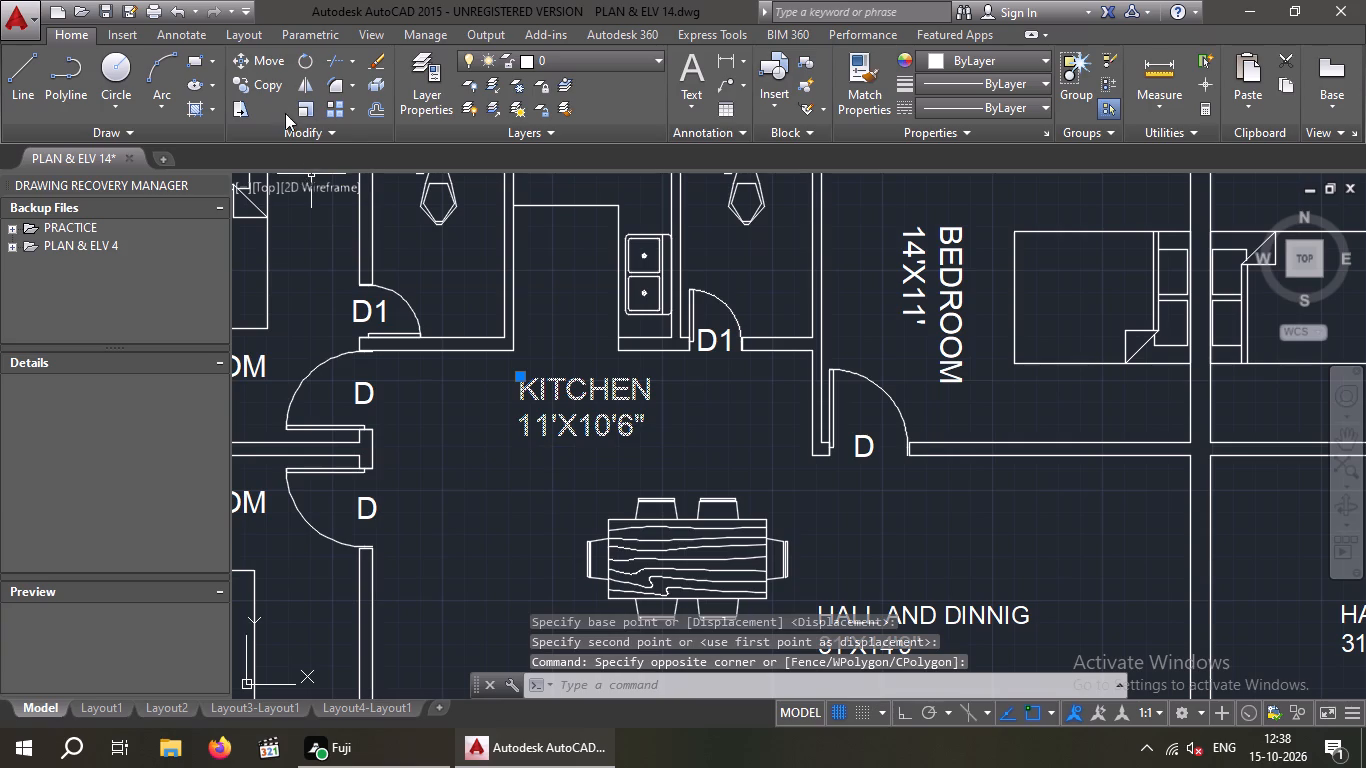
left_click(907, 716)
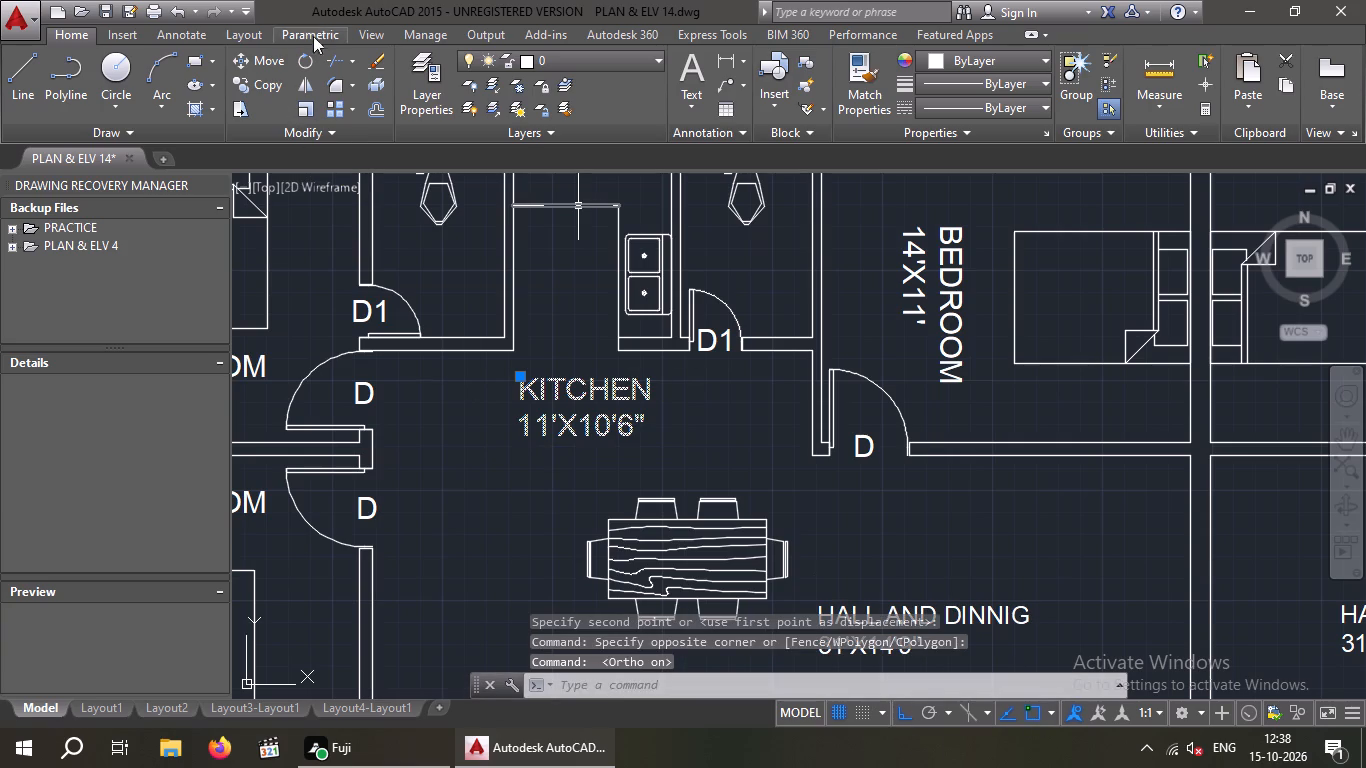
left_click(309, 64)
left_click(647, 439)
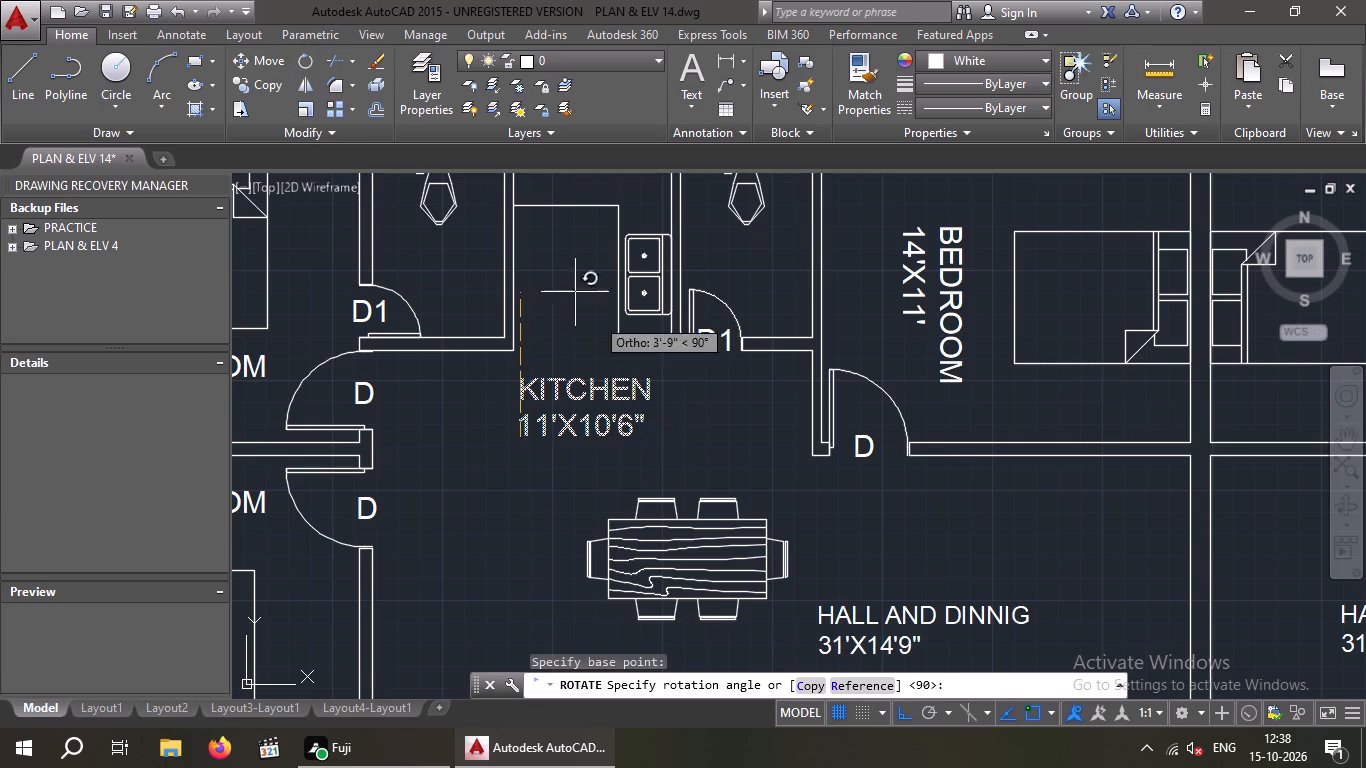
left_click(480, 245)
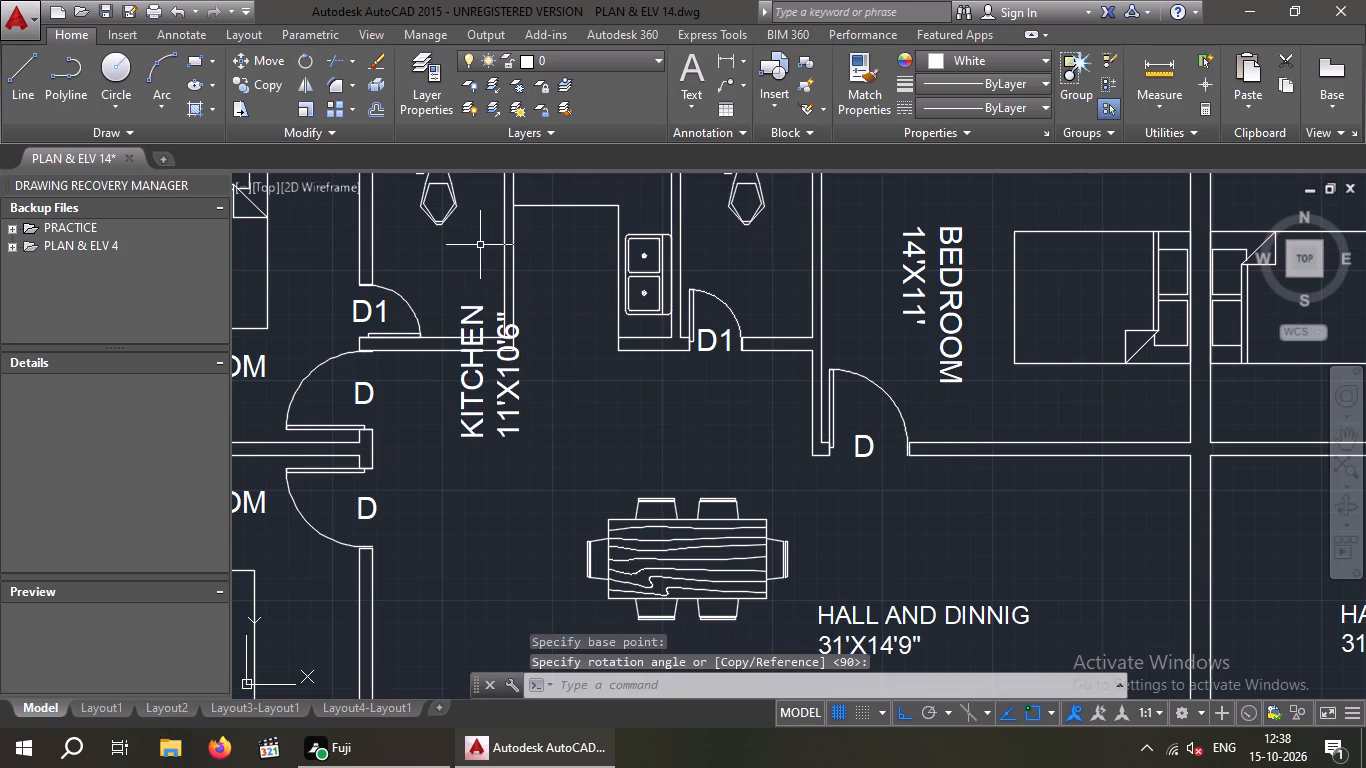
Move the rotated KITCHEN label, with Ortho off, into the left flat's kitchen between the side wall and the sink counter.
left_click_drag(577, 382, 541, 405)
left_click(463, 408)
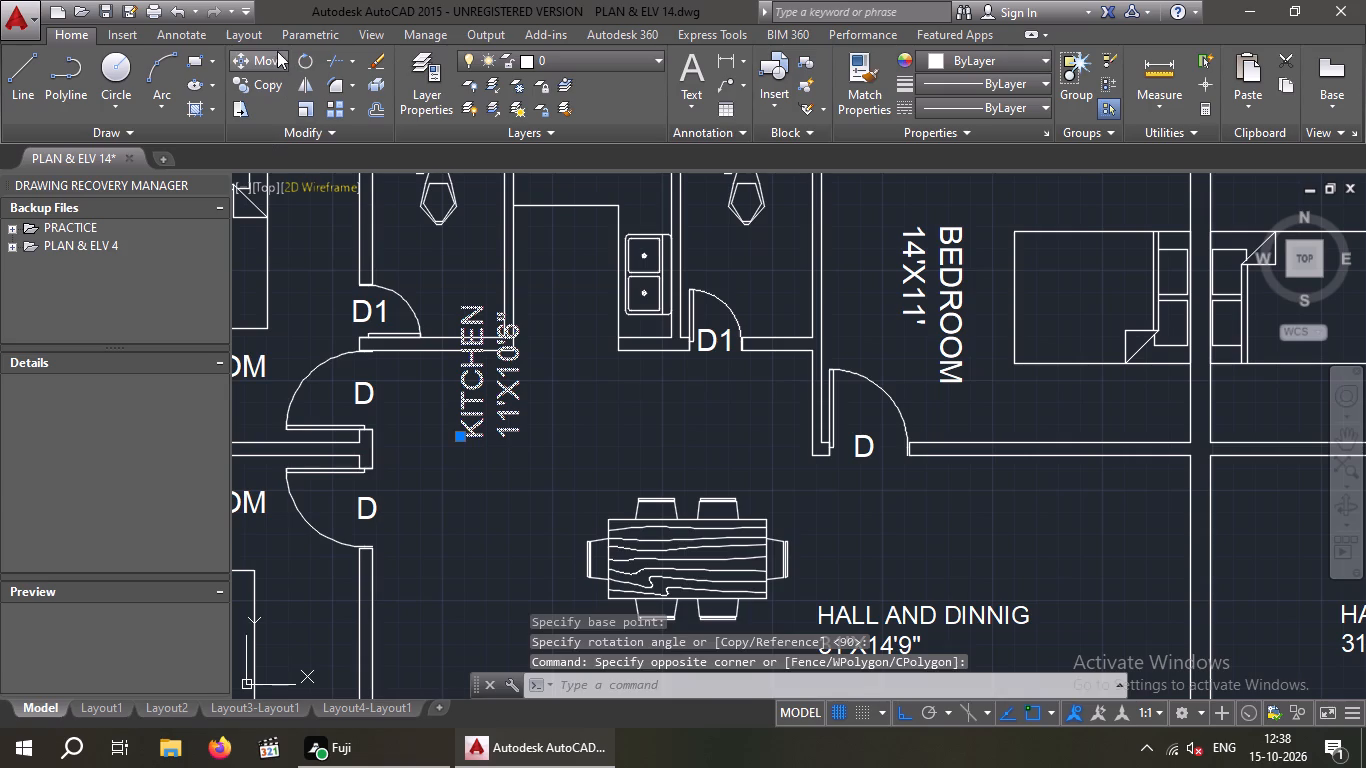
left_click(277, 50)
left_click_drag(902, 716, 894, 707)
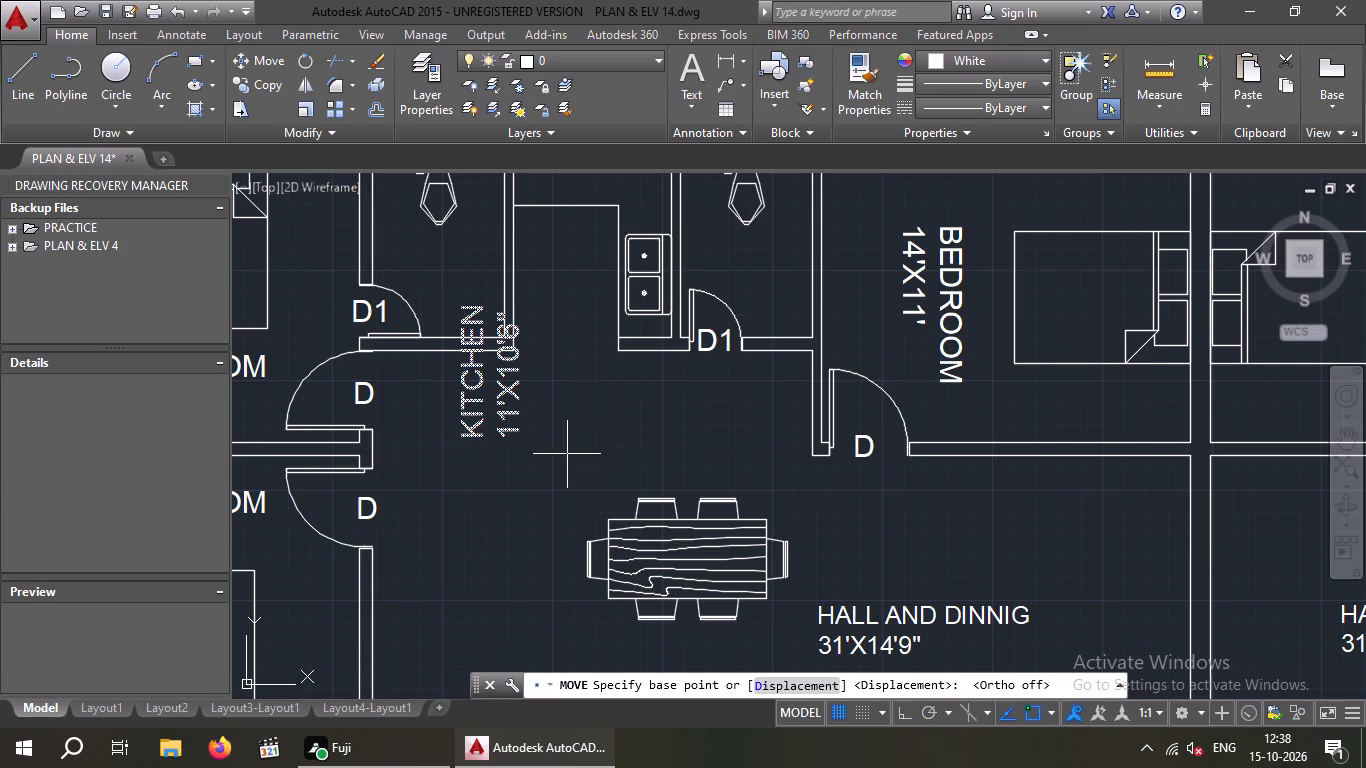
left_click(518, 432)
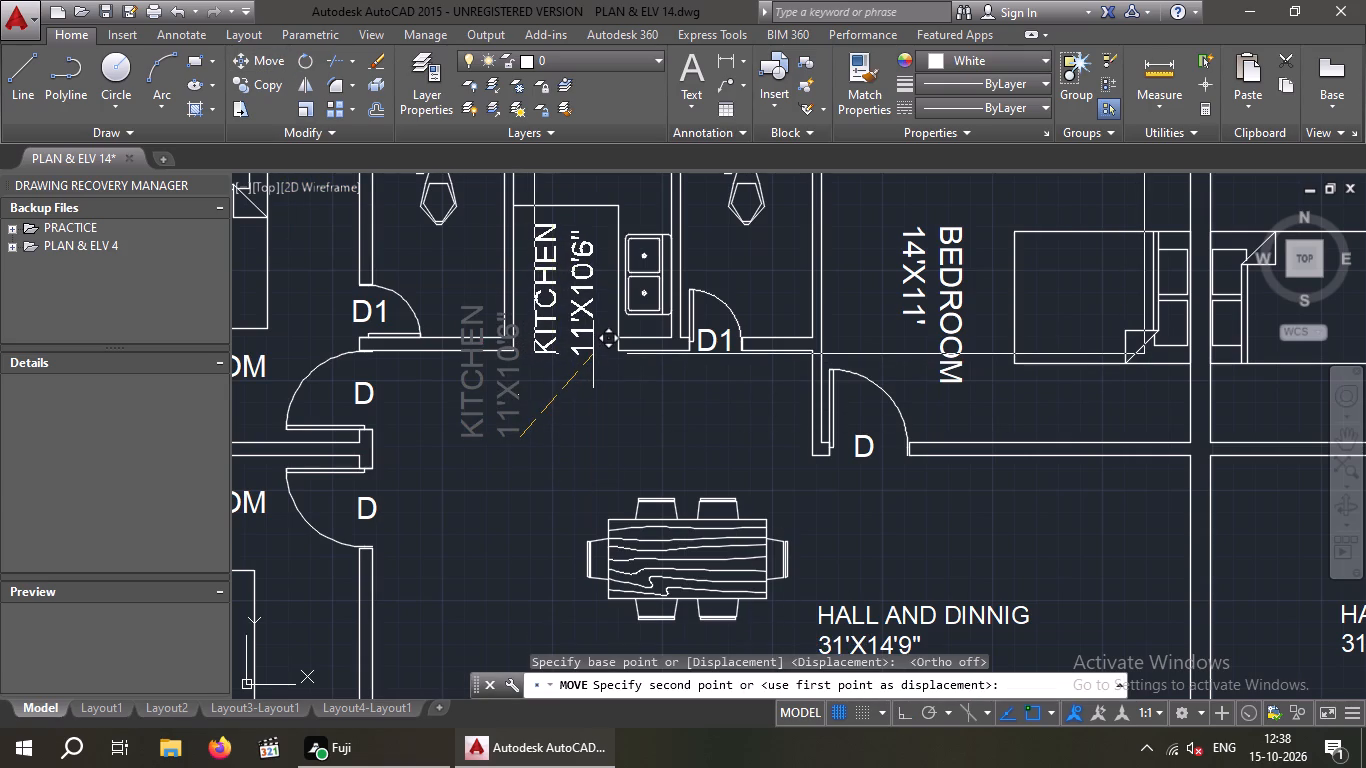
left_click(593, 354)
scroll(595, 391, "down", 1)
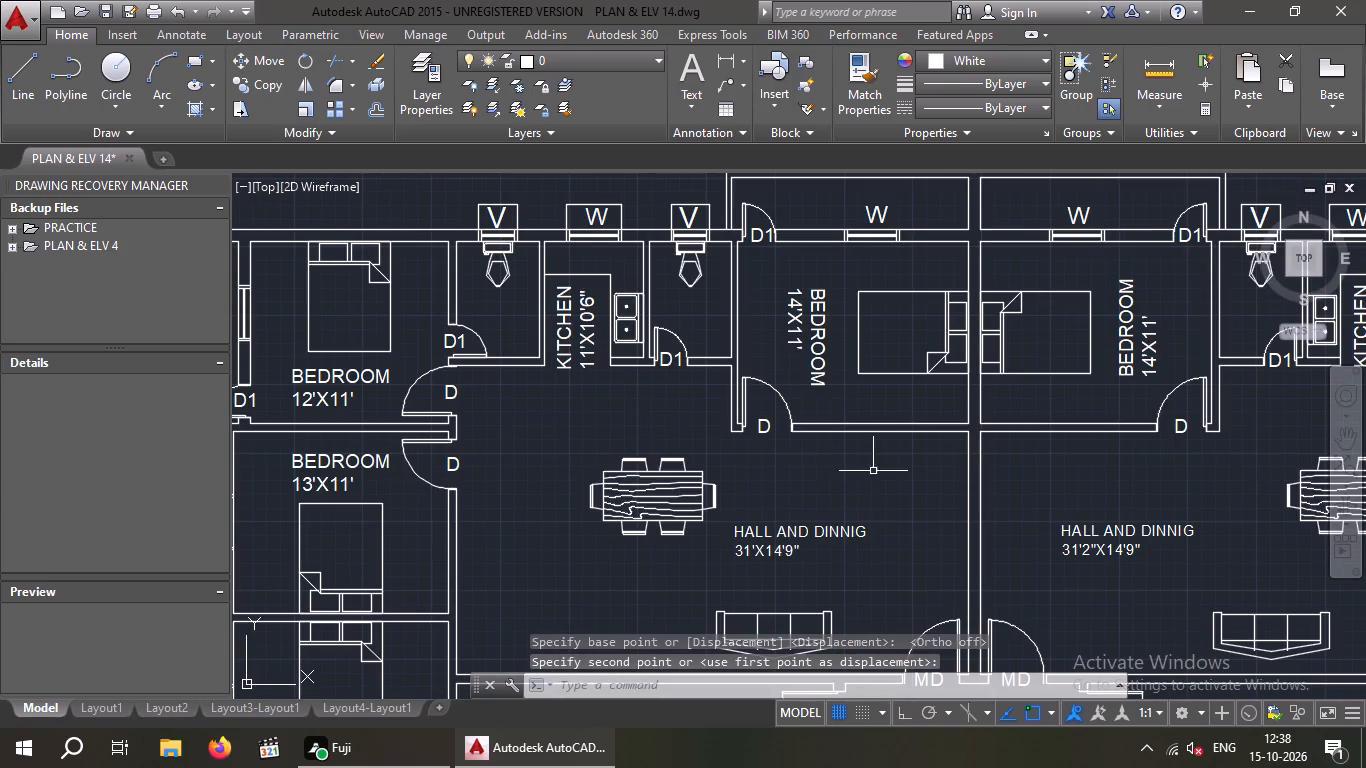
key("Escape")
key("Escape")
Measure the left flat's kitchen with linear dimensions, first its width along the window wall, then its depth along the side wall.
middle_click_drag(818, 454, 731, 512)
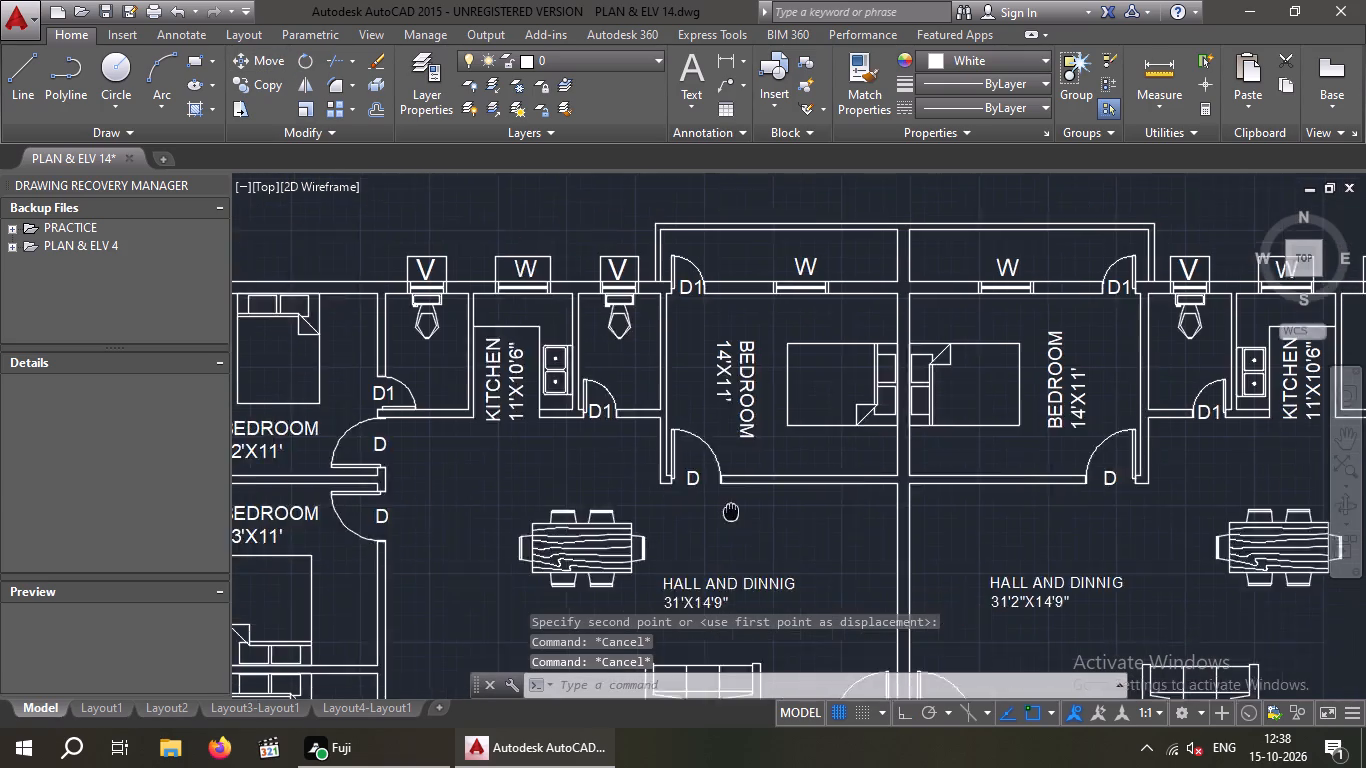
middle_click_drag(731, 512, 617, 516)
left_click(722, 63)
scroll(722, 63, "down", 2)
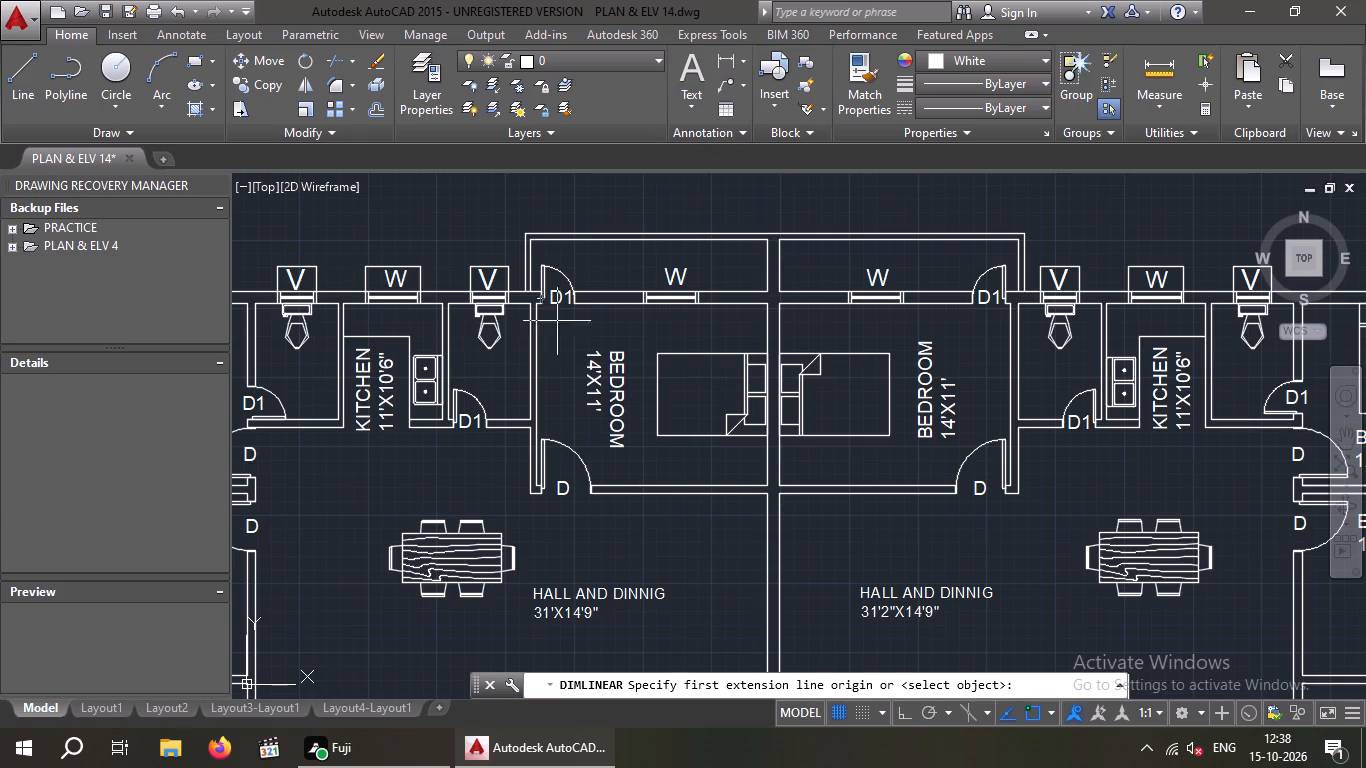
scroll(347, 309, "up", 3)
left_click_drag(332, 284, 357, 289)
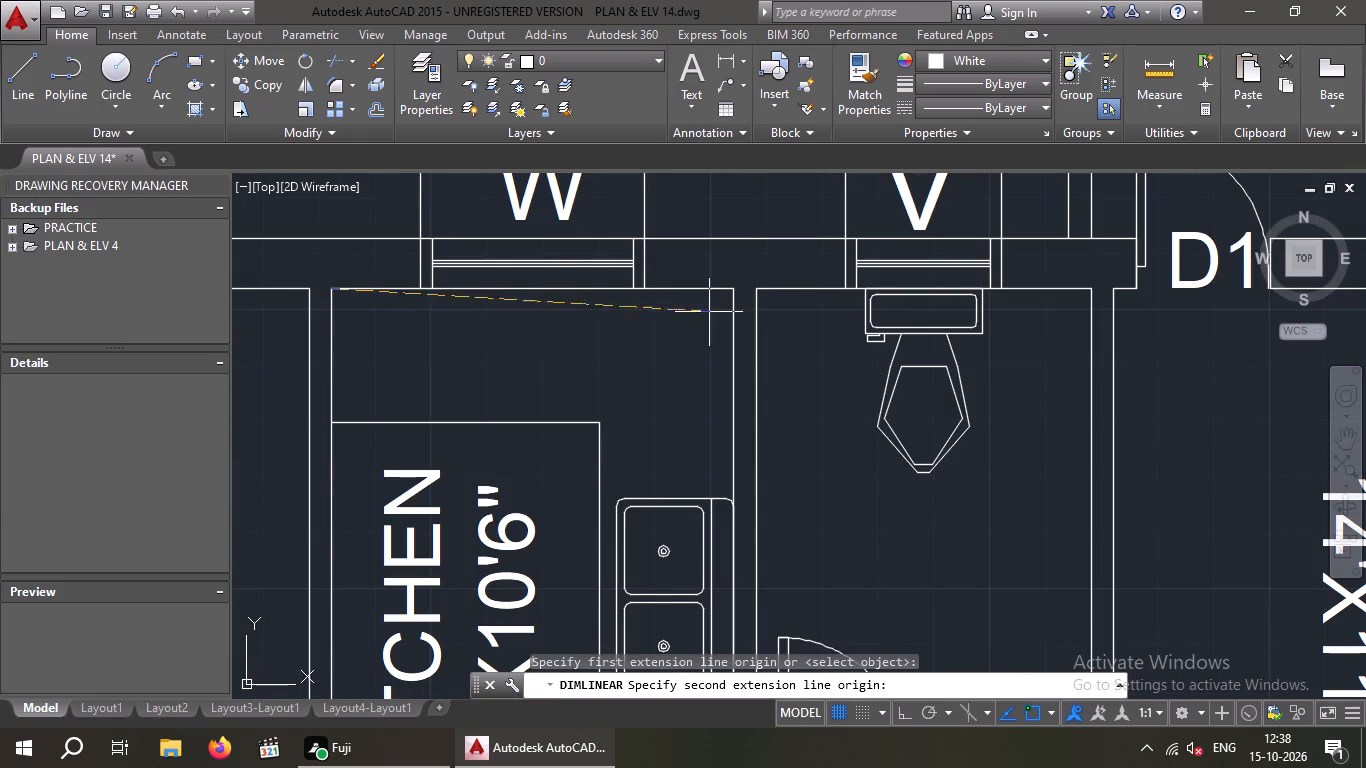
left_click(732, 290)
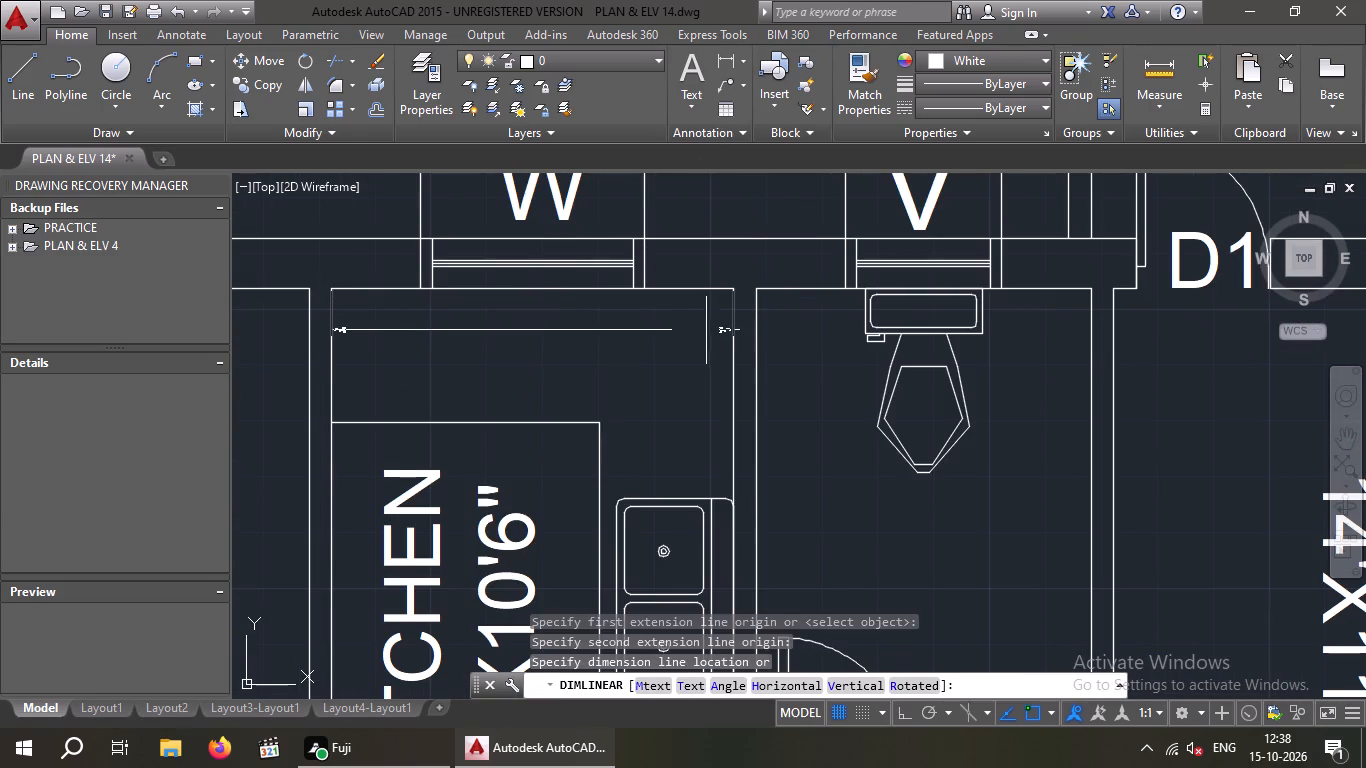
key("space")
scroll(682, 331, "down", 1)
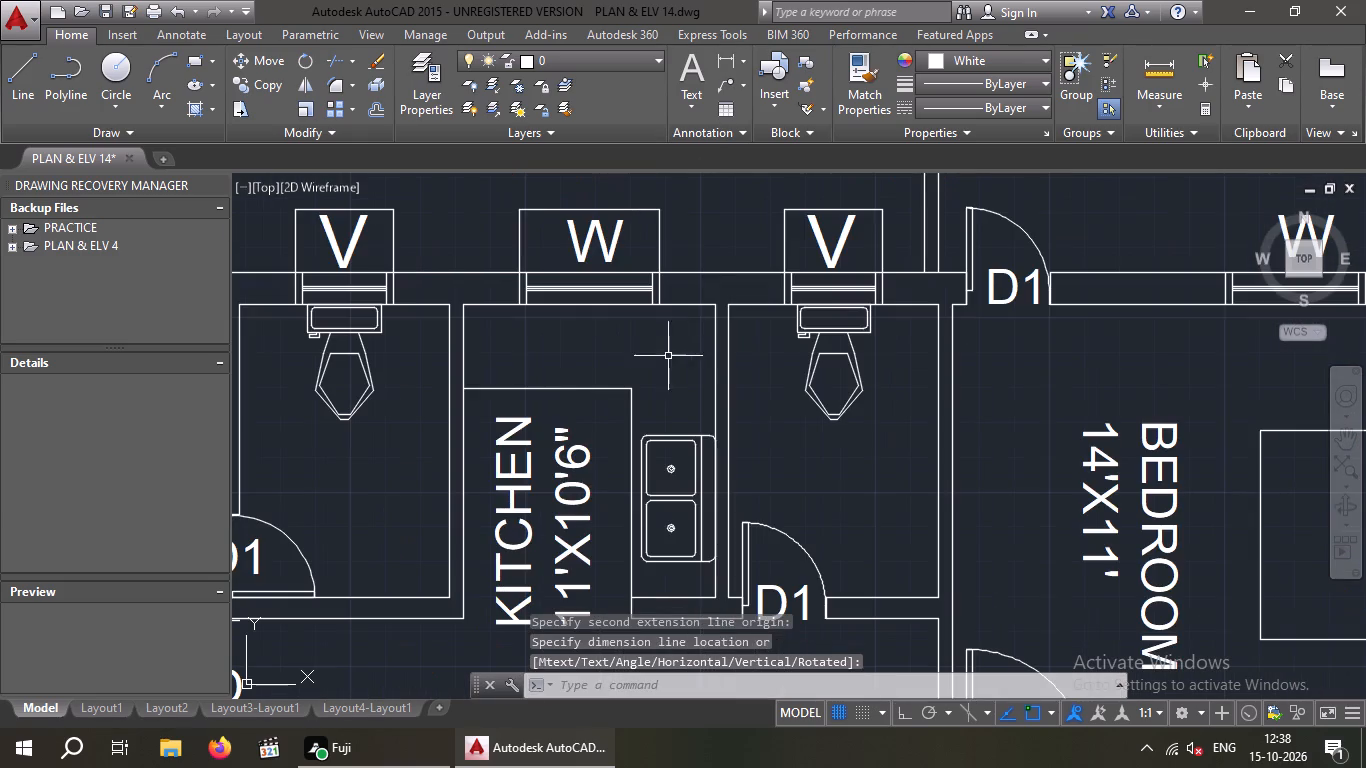
key("space")
left_click(469, 300)
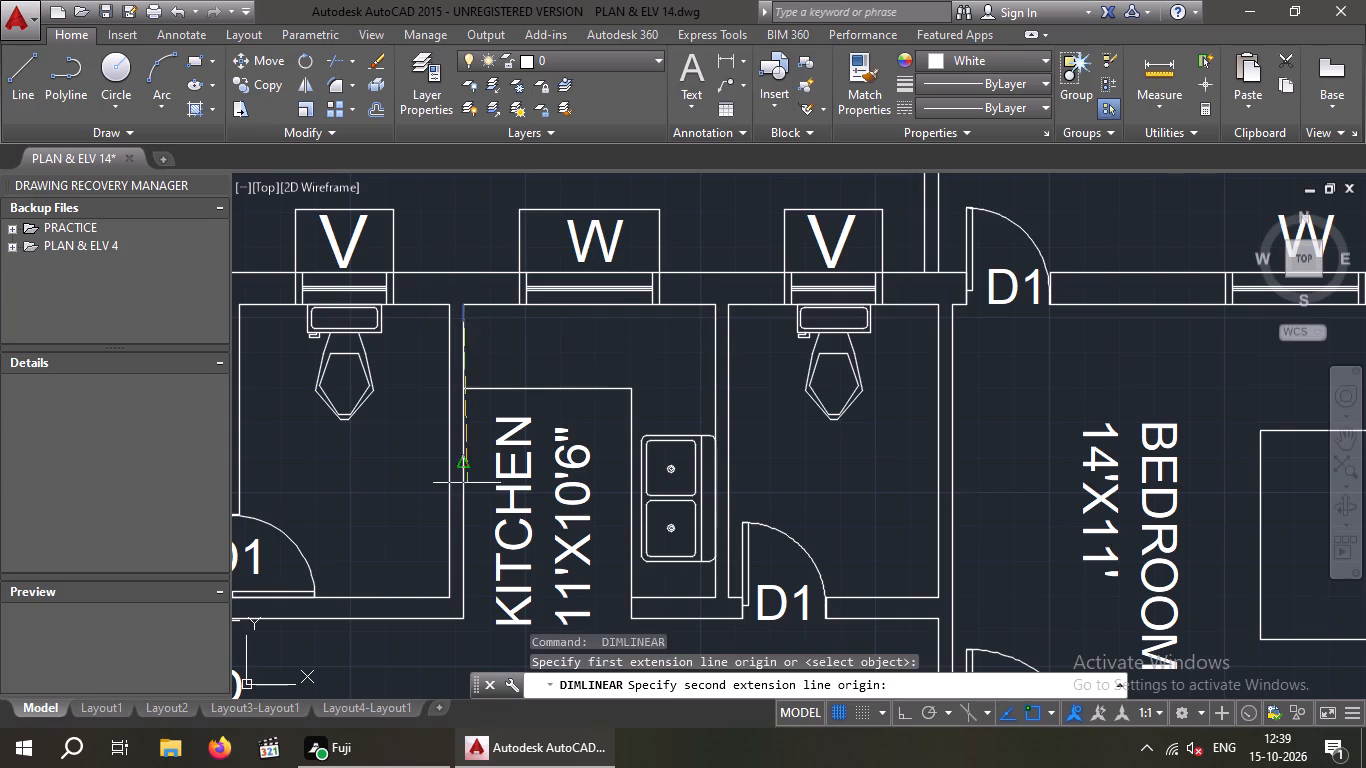
left_click(459, 618)
key("space")
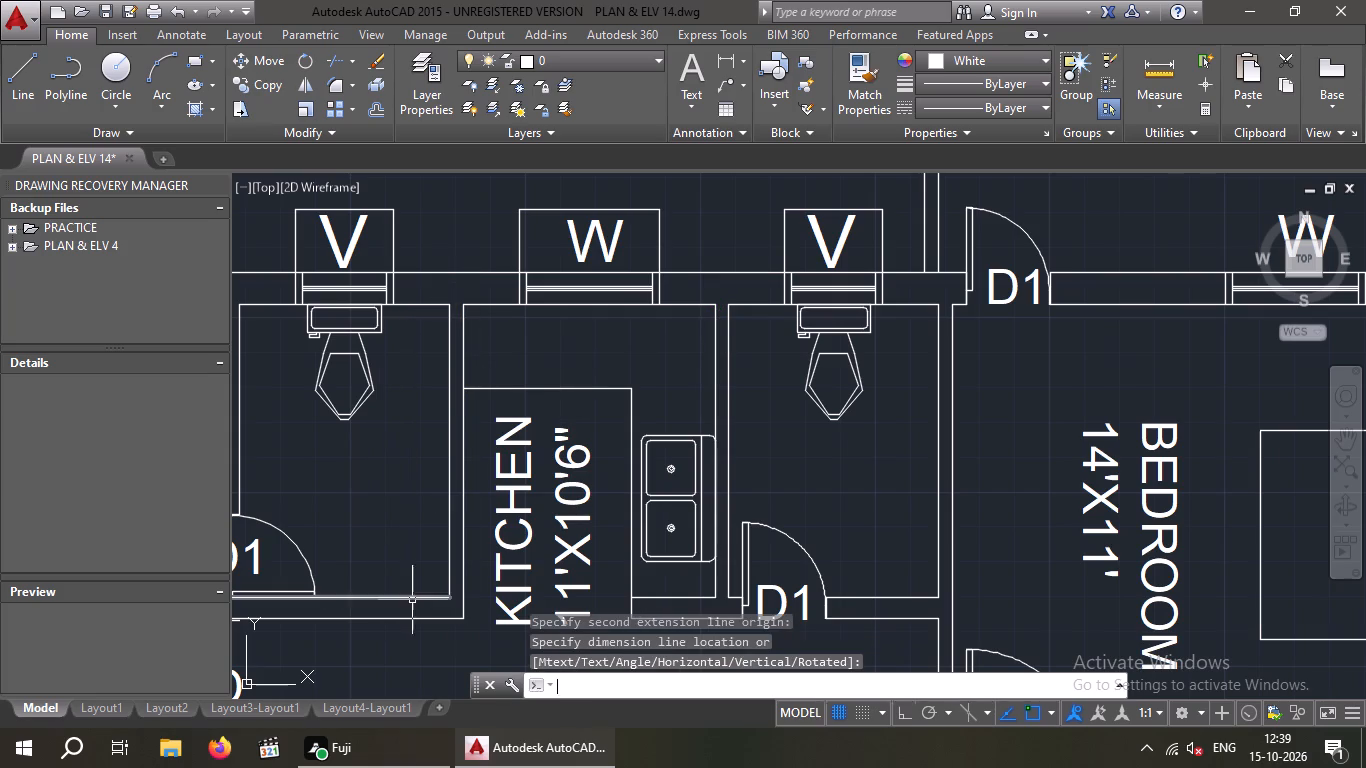
Change the size text in the left flat's KITCHEN label to 6'X7'6".
double_click(571, 541)
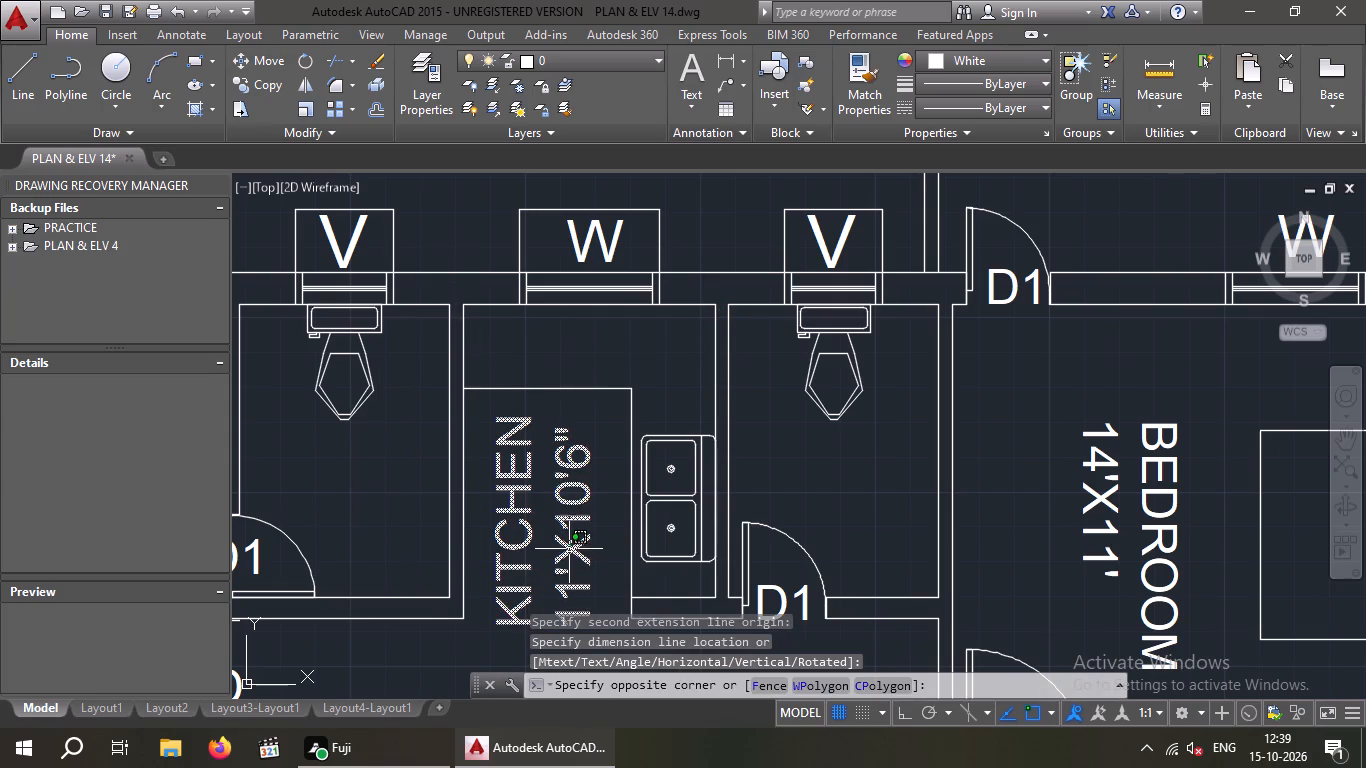
key("space")
double_click(562, 550)
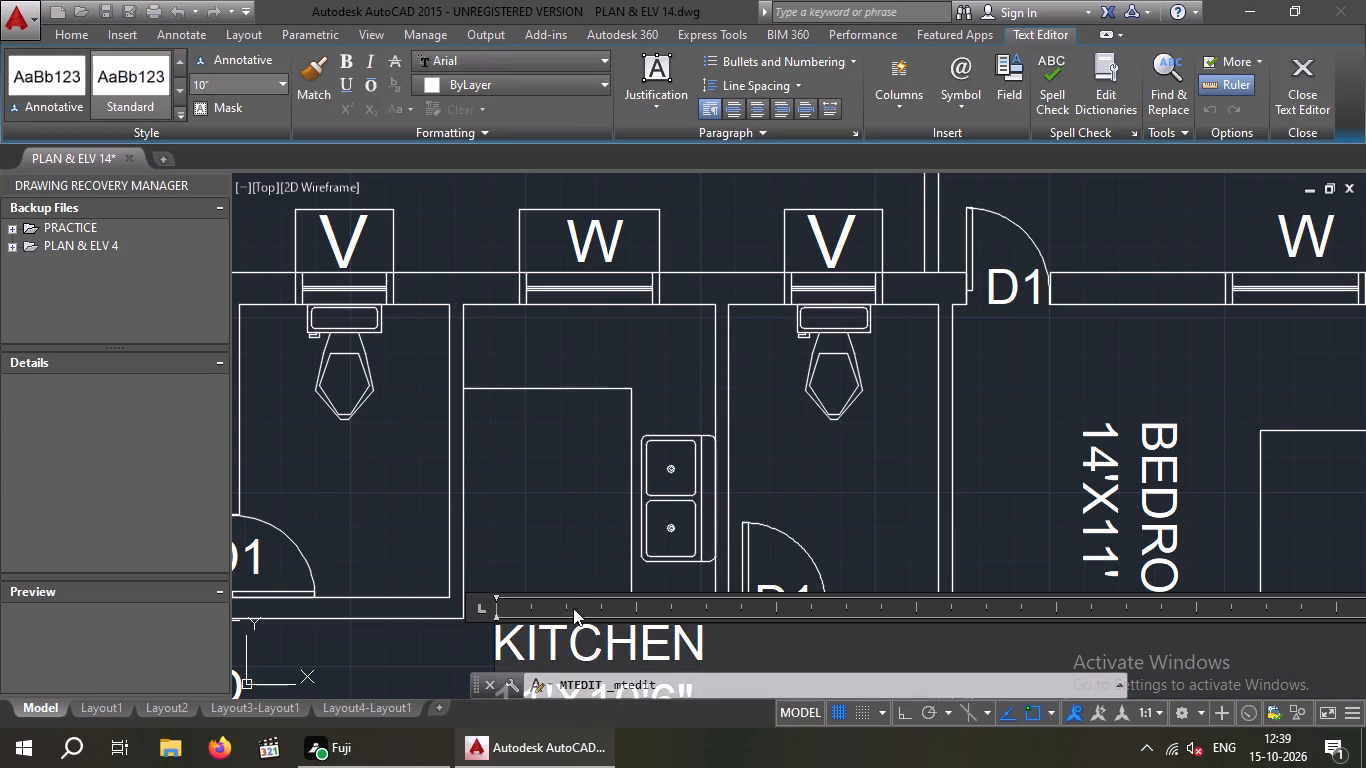
middle_click_drag(567, 578, 584, 368)
scroll(540, 534, "up", 1)
left_click(562, 552)
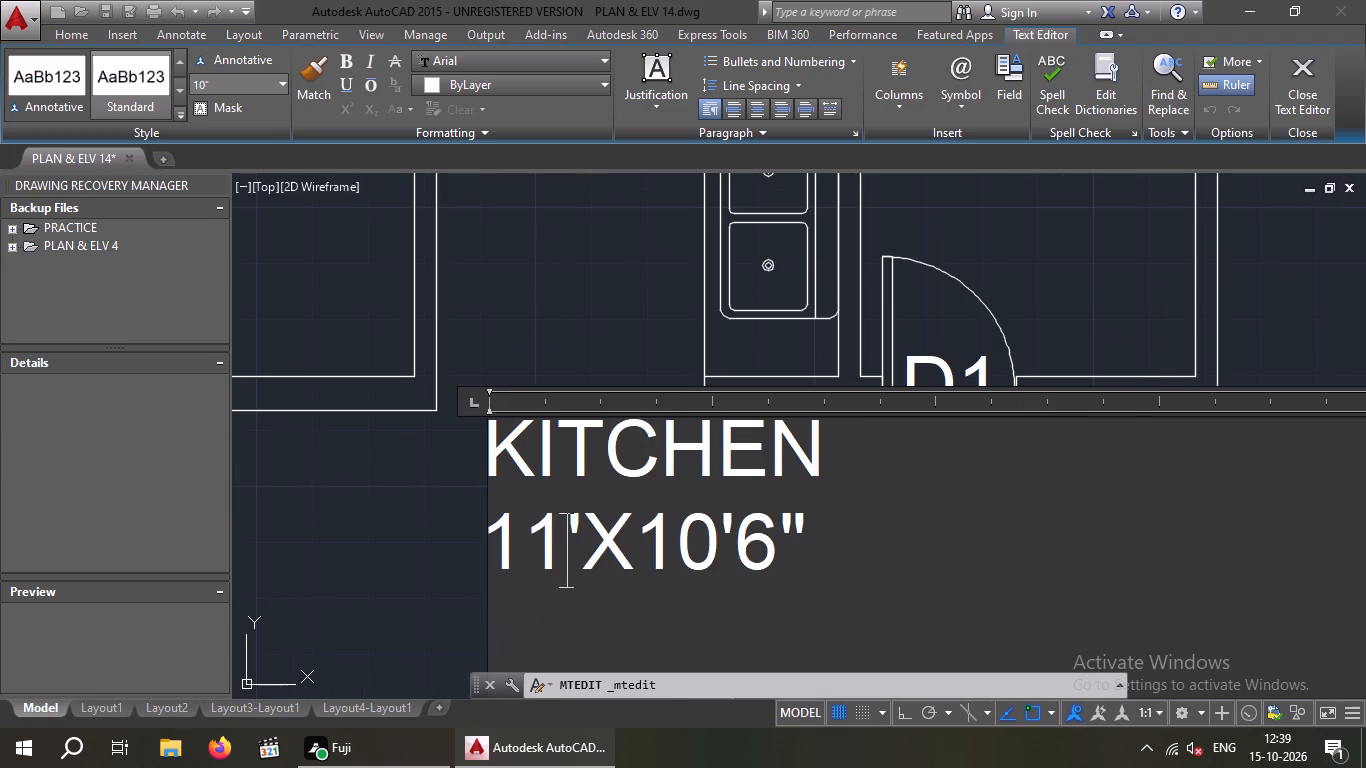
key("BackSpace")
key("BackSpace")
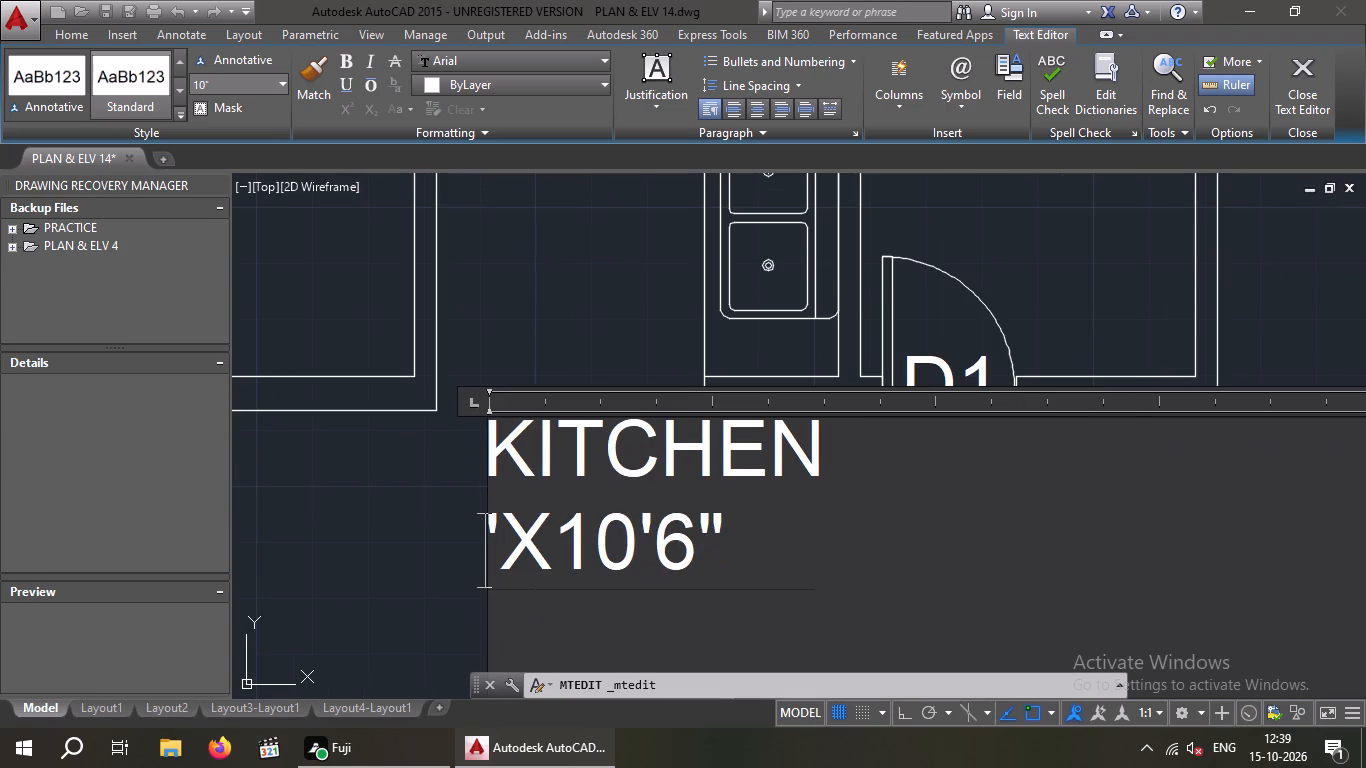
key("6")
key("Right")
key("Right")
key("Right")
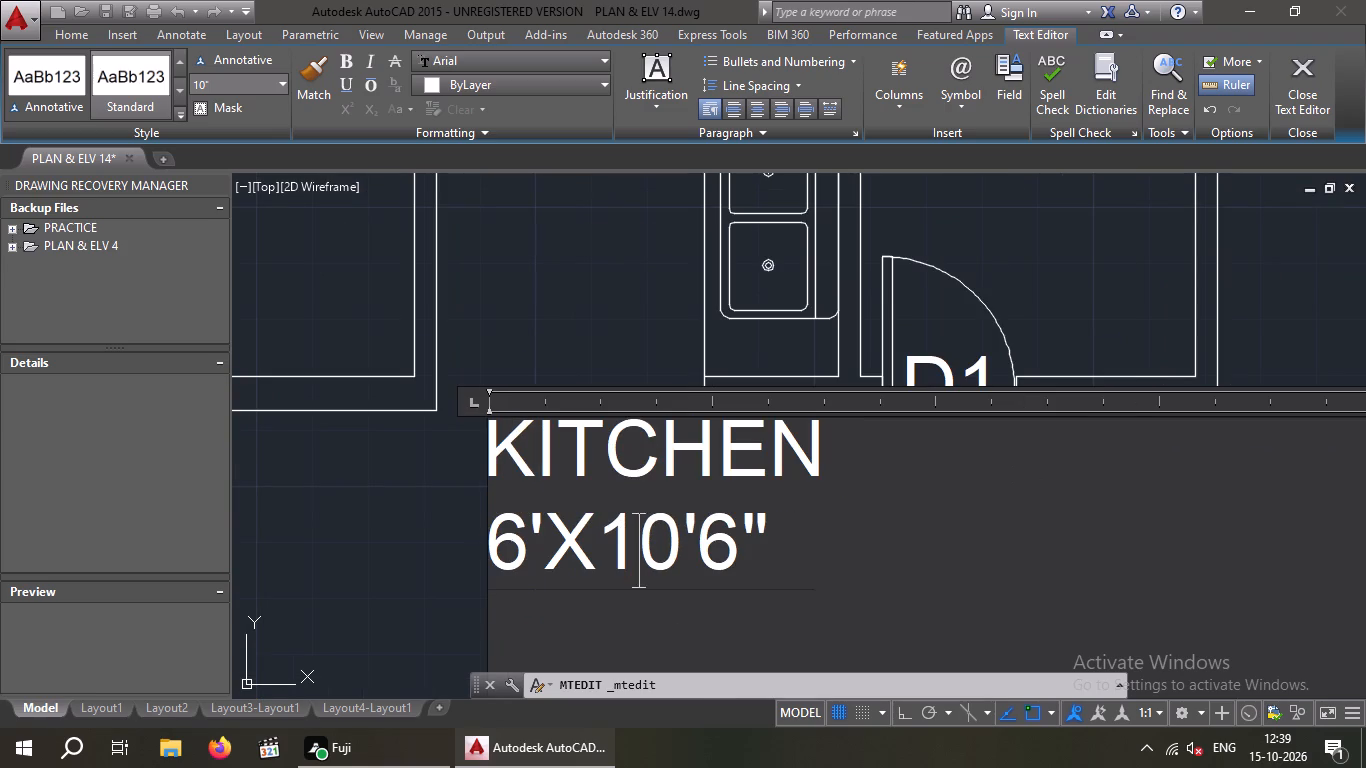
key("Right")
key("BackSpace")
key("BackSpace")
key("7")
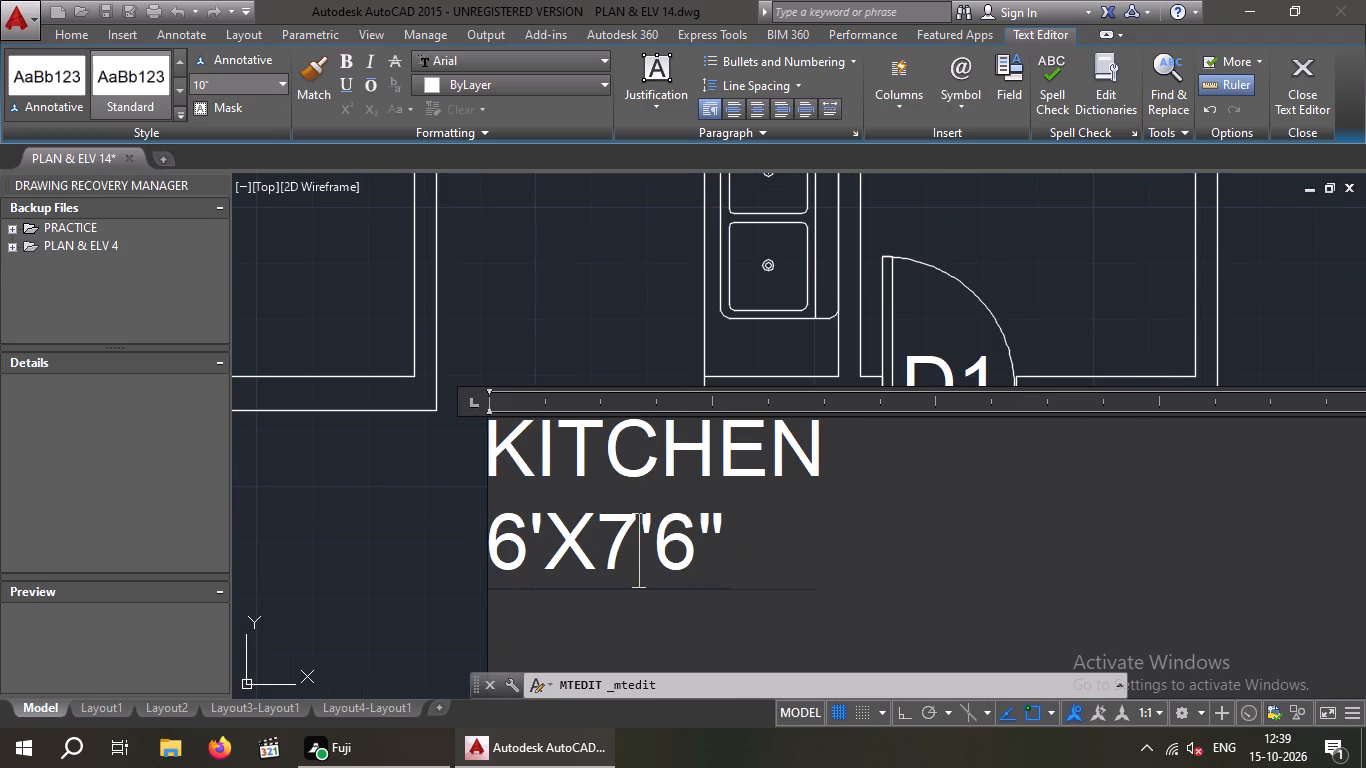
left_click(569, 319)
Measure the width of the upper-right flat's kitchen along its window wall with a linear dimension.
scroll(569, 318, "down", 2)
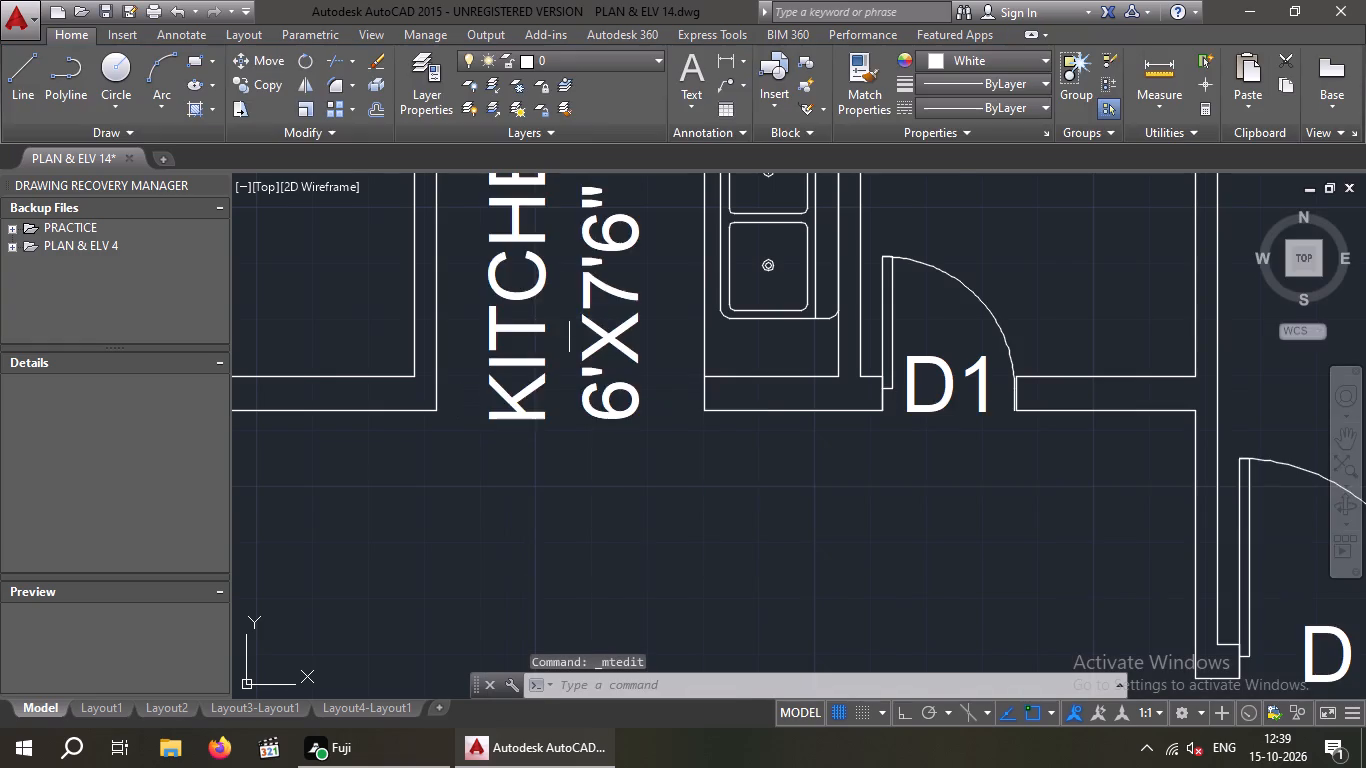
scroll(569, 318, "down", 1)
middle_click_drag(616, 408, 275, 450)
middle_click_drag(883, 403, 514, 435)
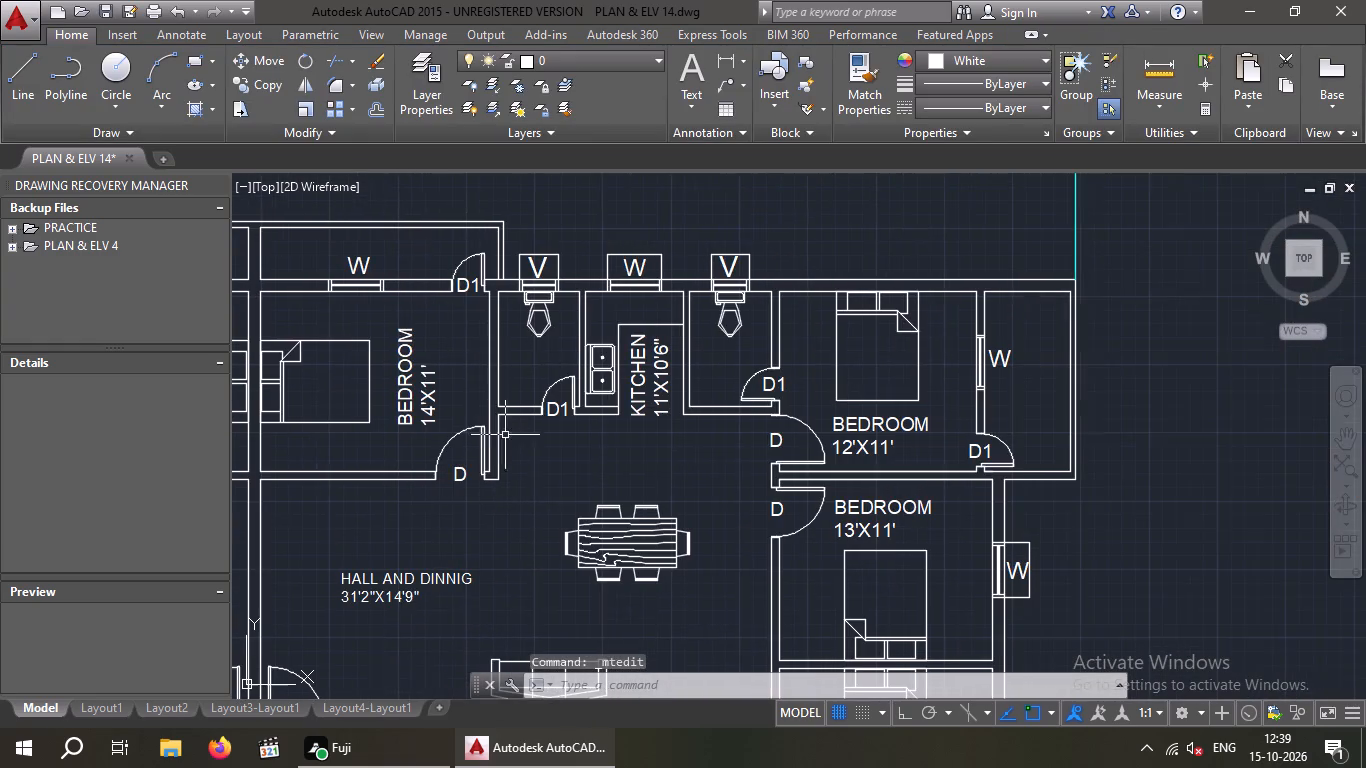
scroll(591, 295, "up", 1)
left_click(720, 56)
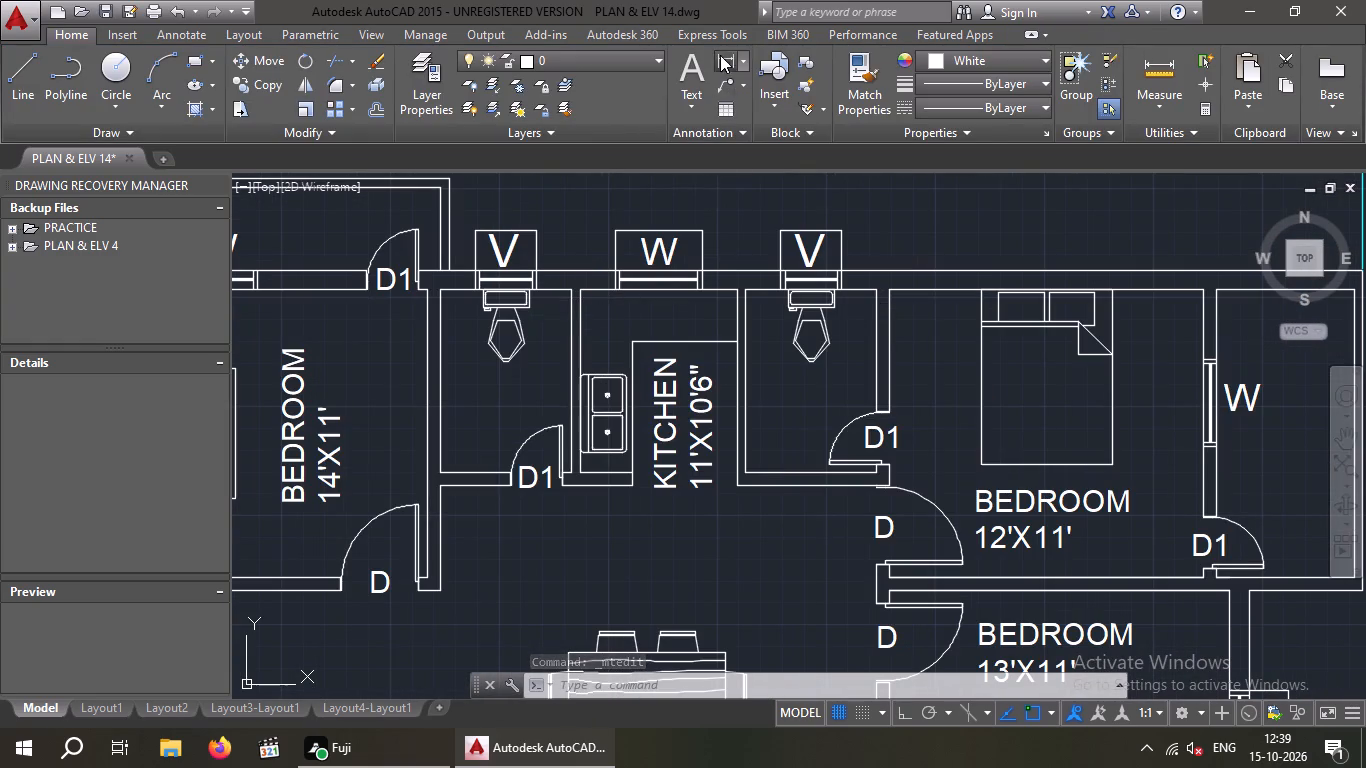
left_click_drag(581, 290, 592, 292)
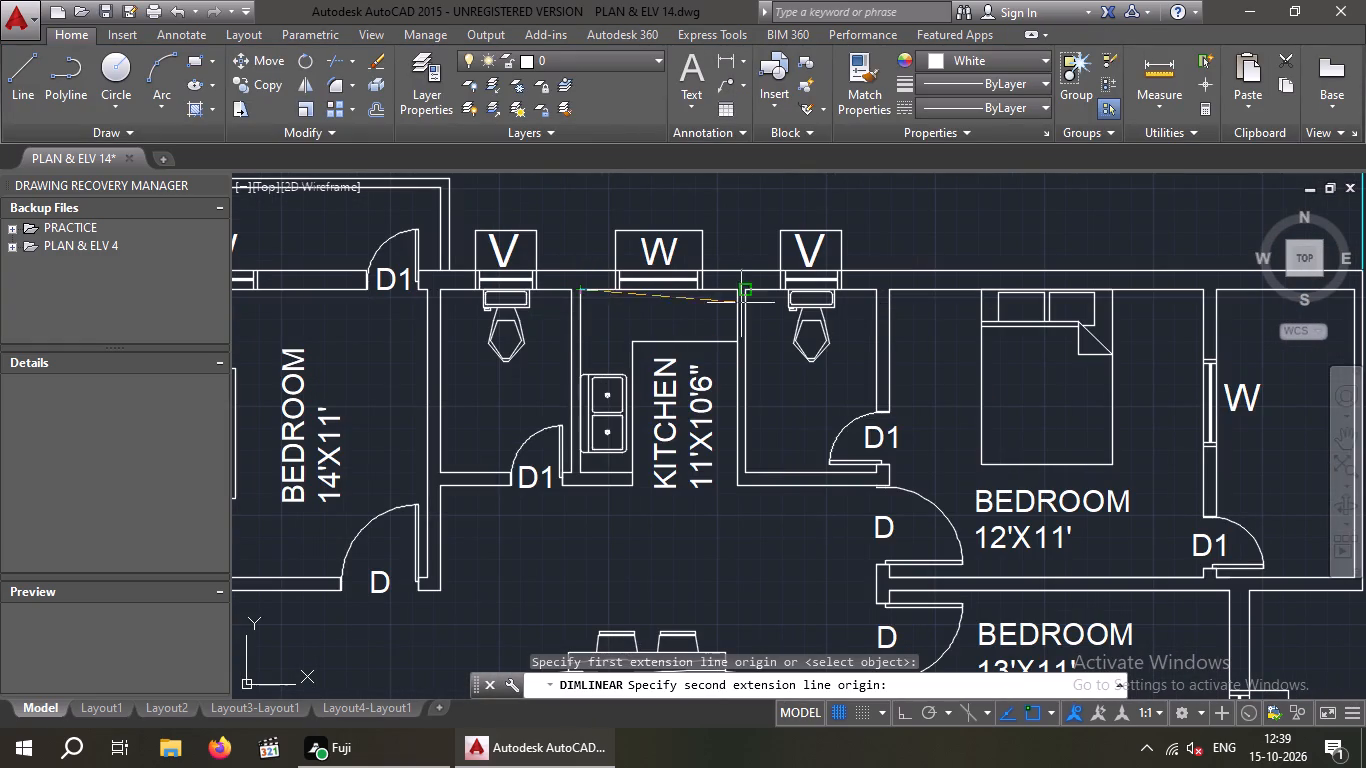
scroll(721, 294, "up", 1)
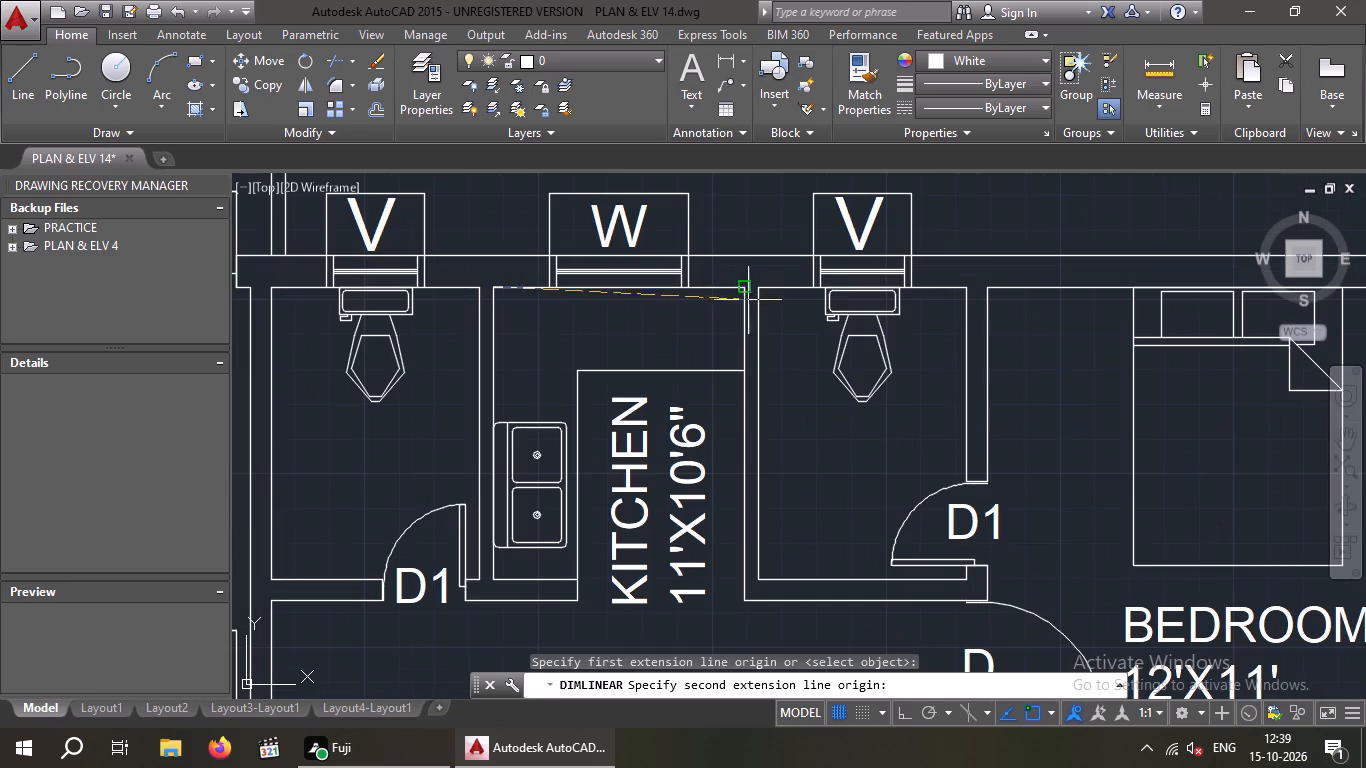
left_click(746, 290)
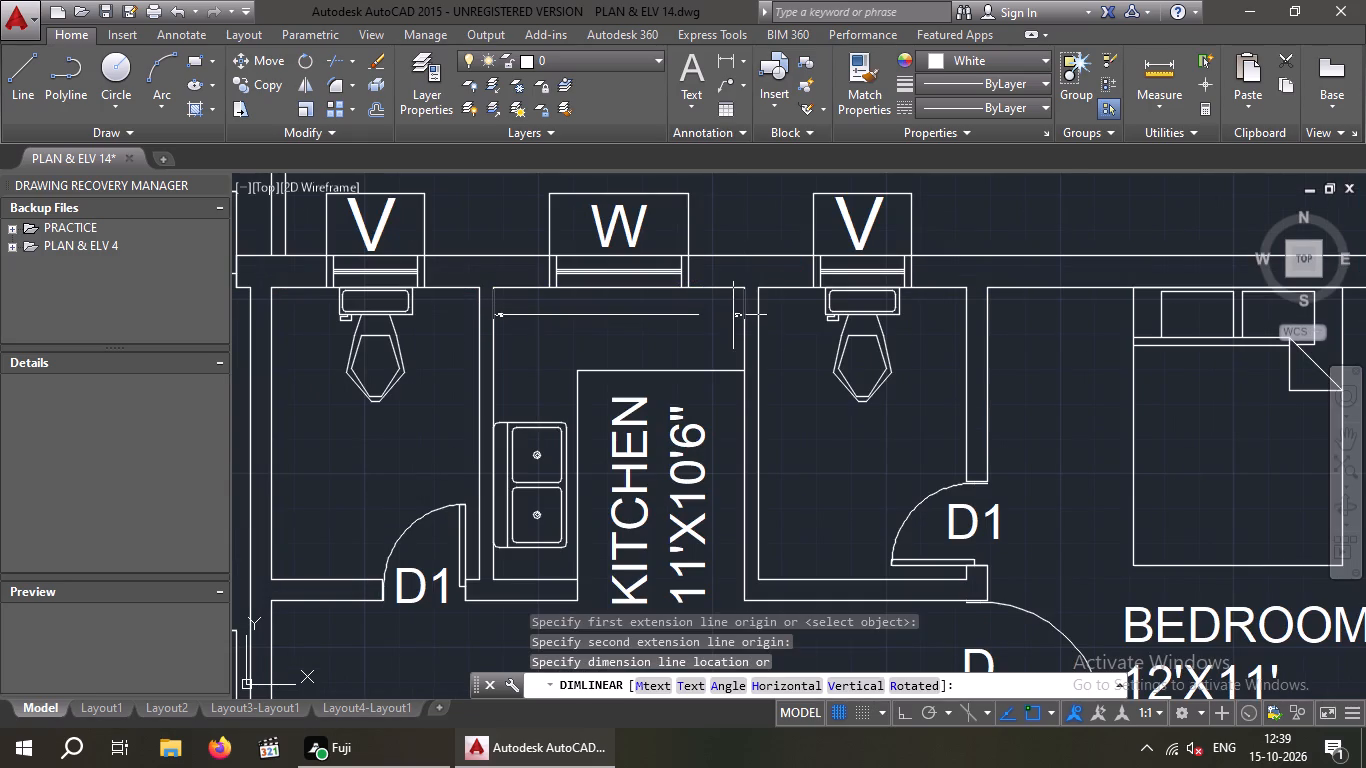
key("space")
Measure the depth of the upper-right flat's kitchen with a linear dimension along the side wall opposite the sink.
key("space")
left_click_drag(489, 286, 493, 303)
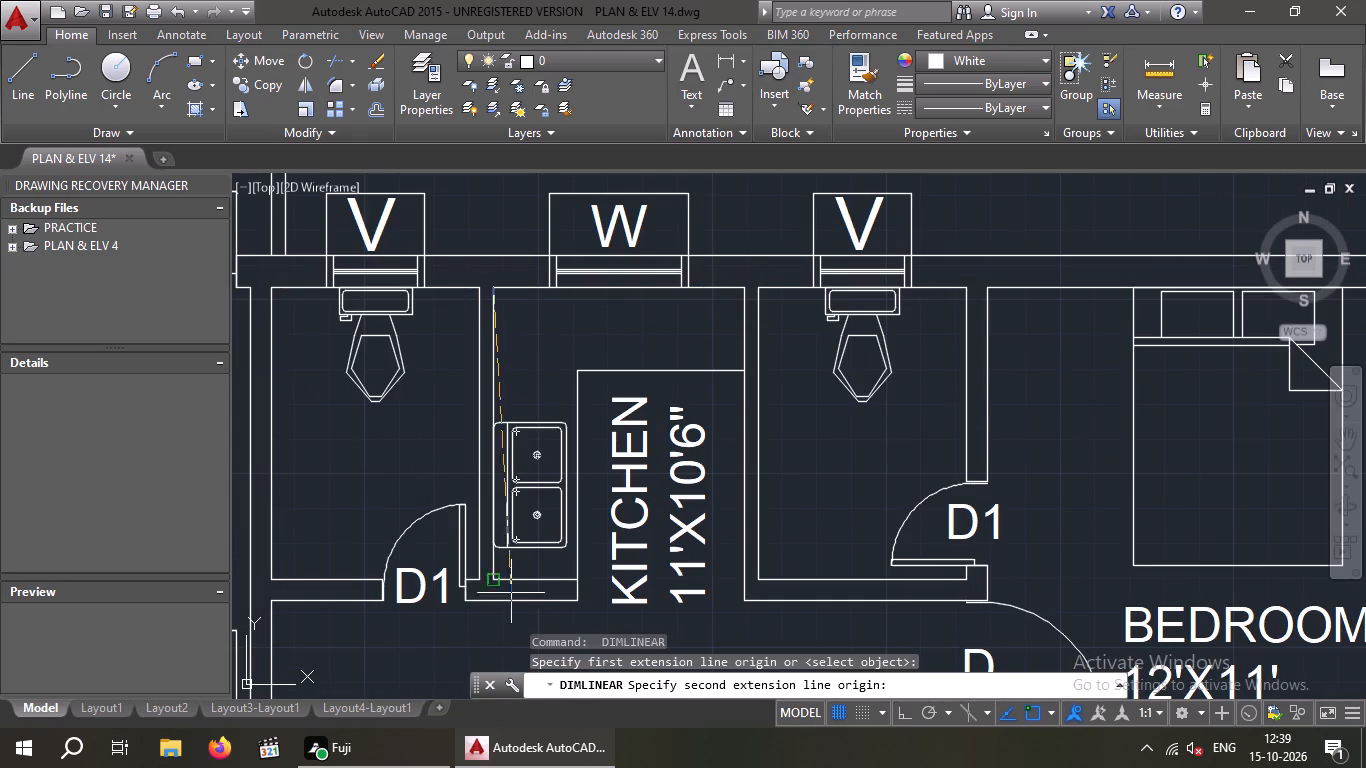
key("space")
key("space")
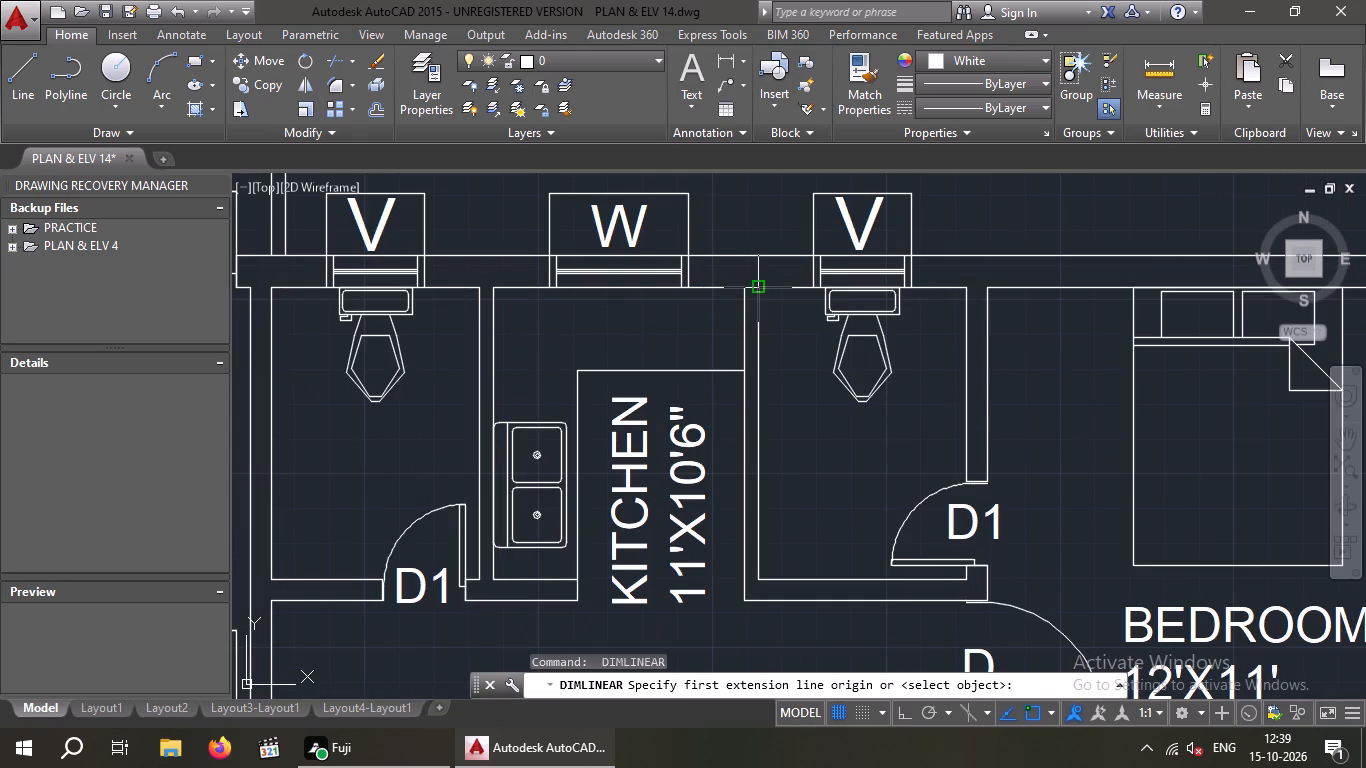
left_click_drag(746, 290, 746, 312)
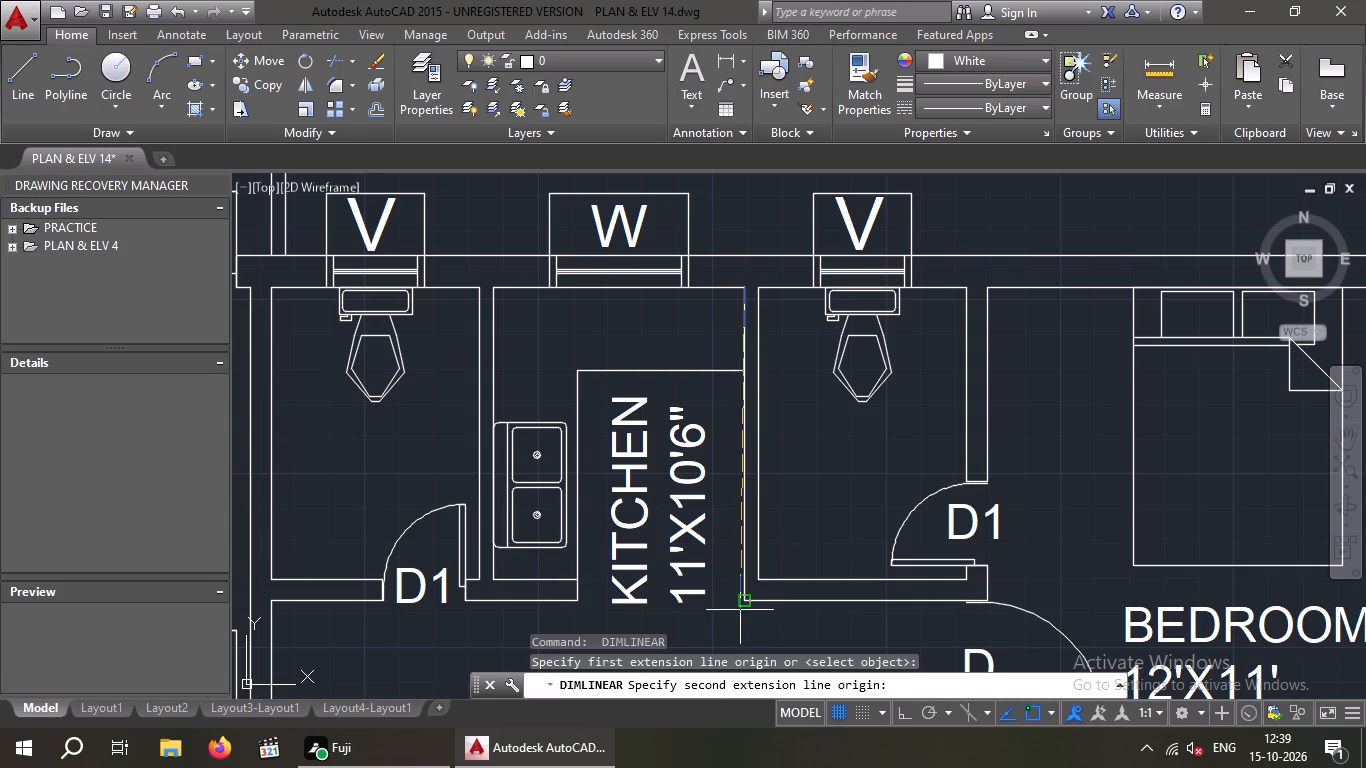
left_click(743, 598)
key("space")
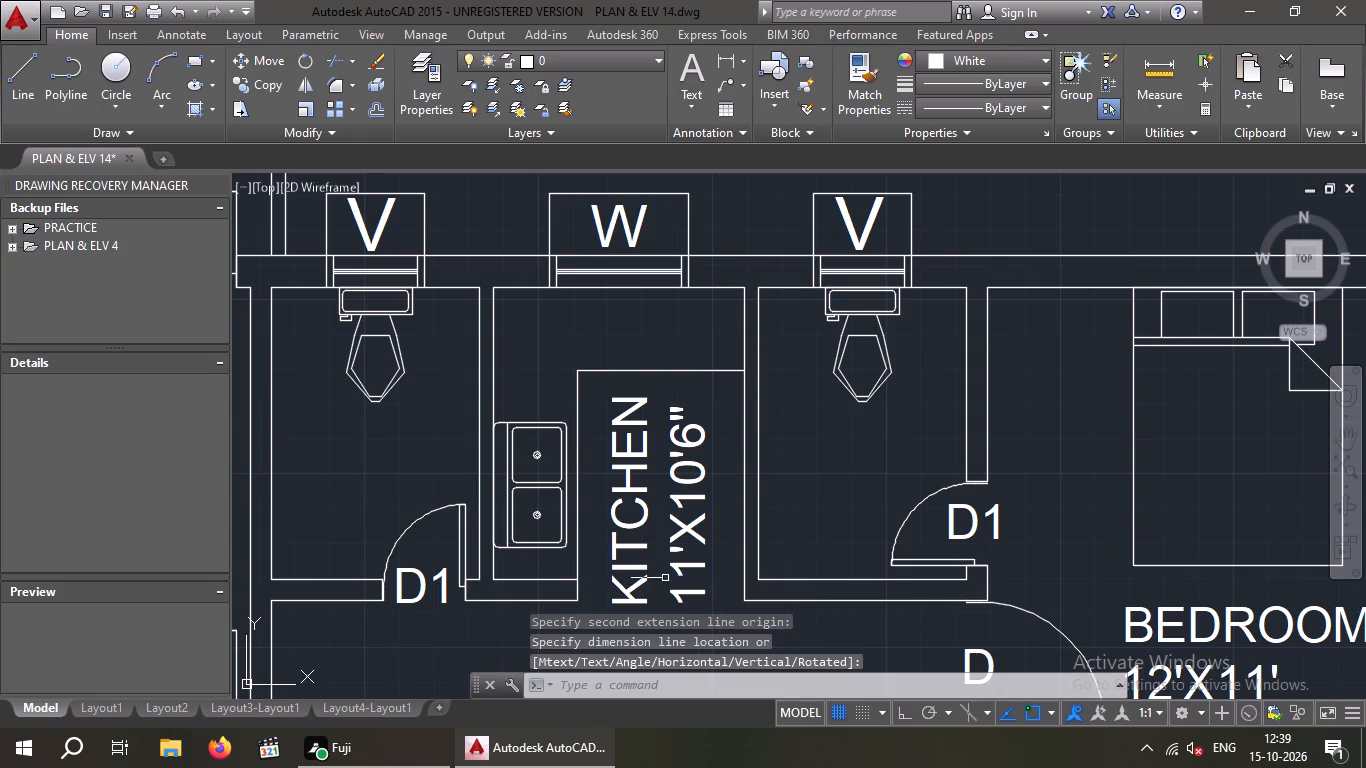
Change the size text in the upper-right flat's KITCHEN label to 6'X7'6".
double_click(680, 564)
key("space")
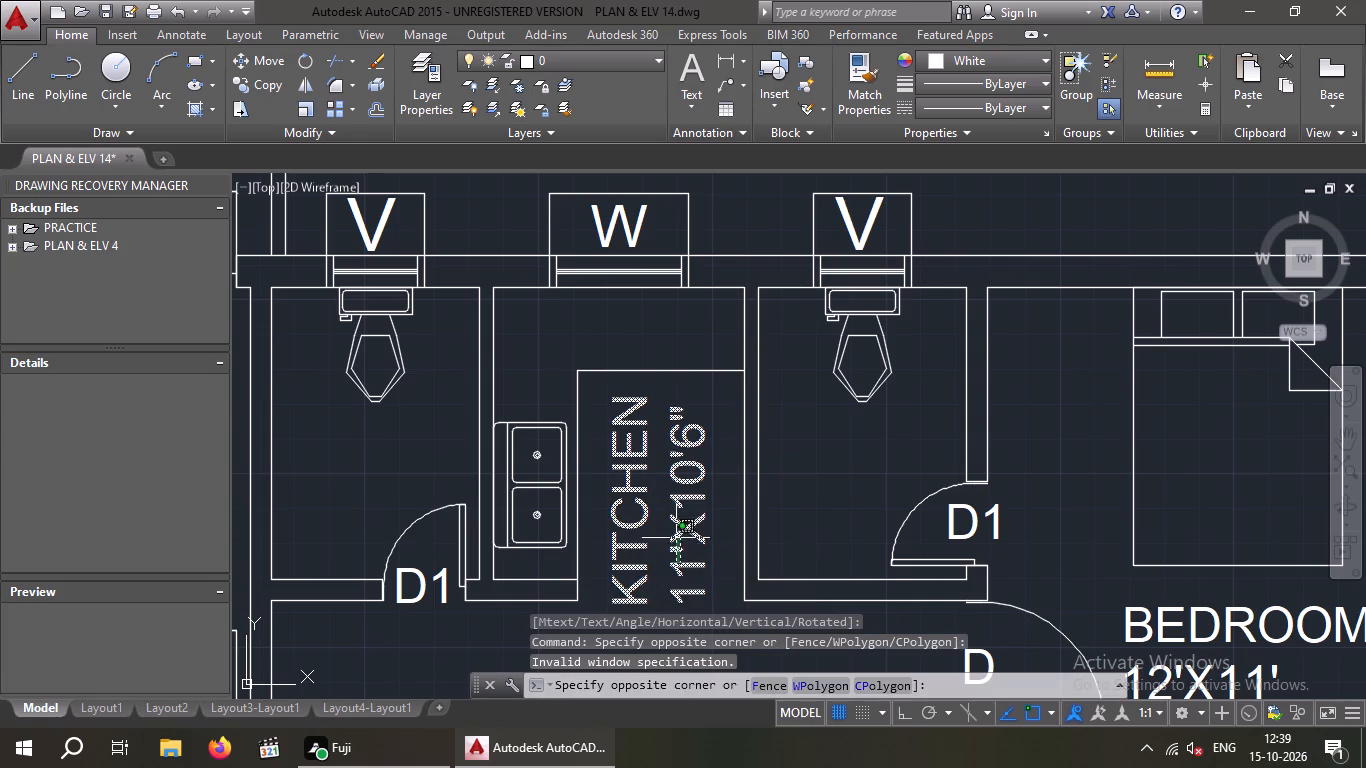
double_click(675, 530)
middle_click_drag(672, 605, 647, 435)
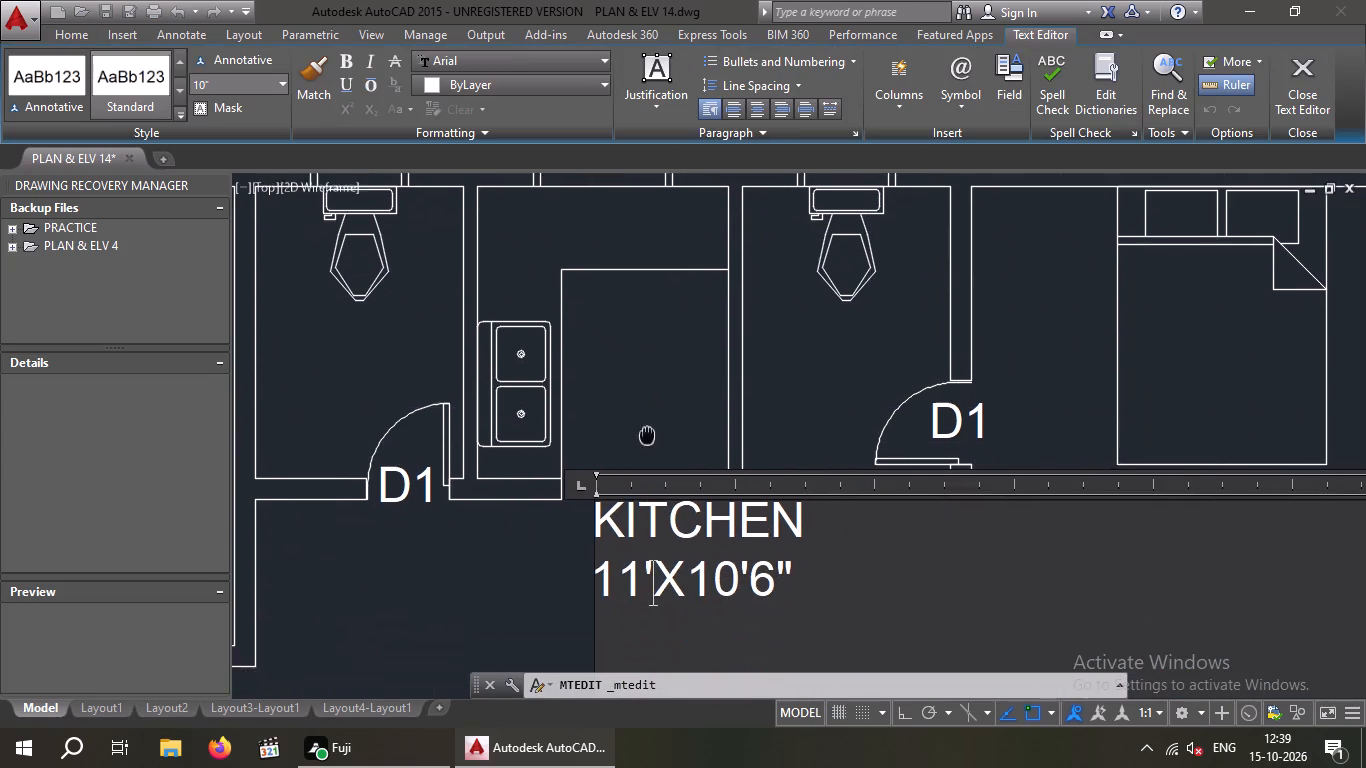
middle_click_drag(647, 435, 646, 420)
scroll(639, 552, "up", 2)
left_click(635, 588)
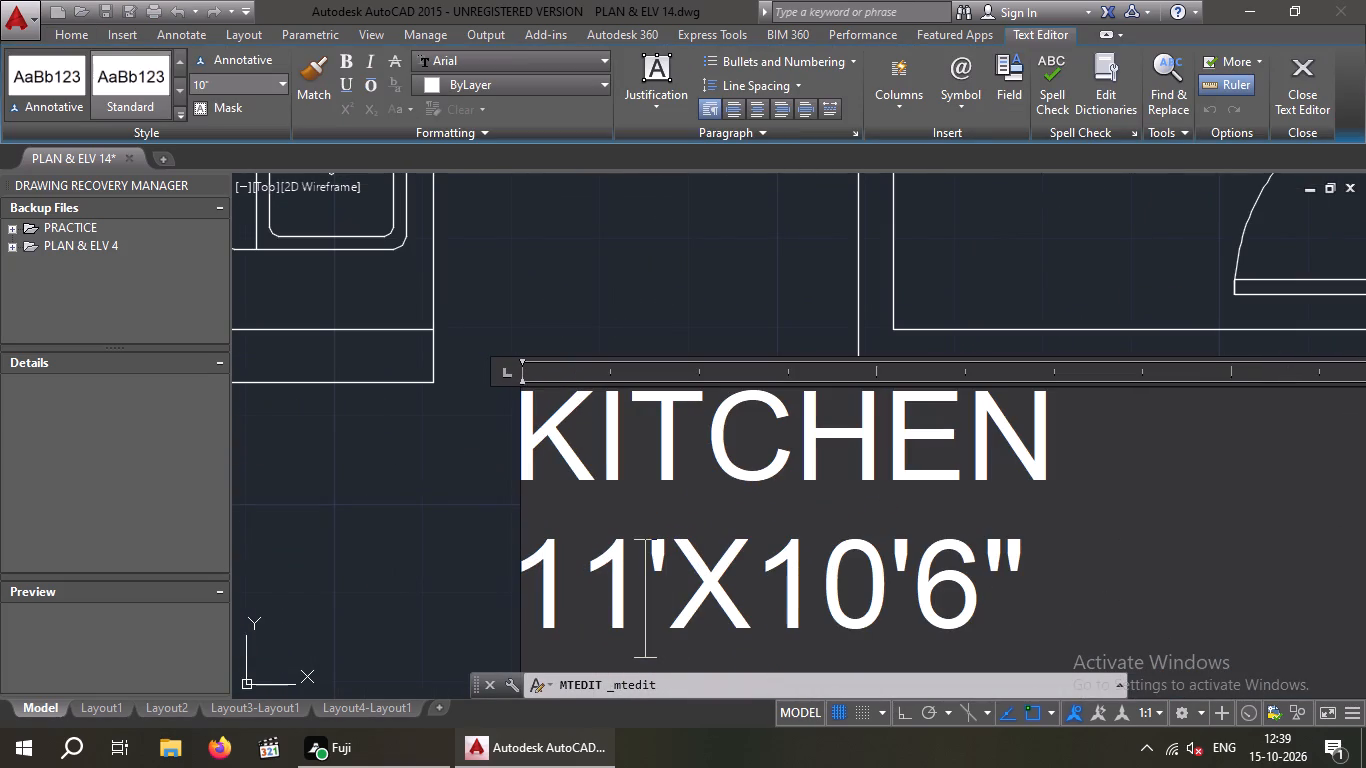
key("BackSpace")
key("BackSpace")
key("6")
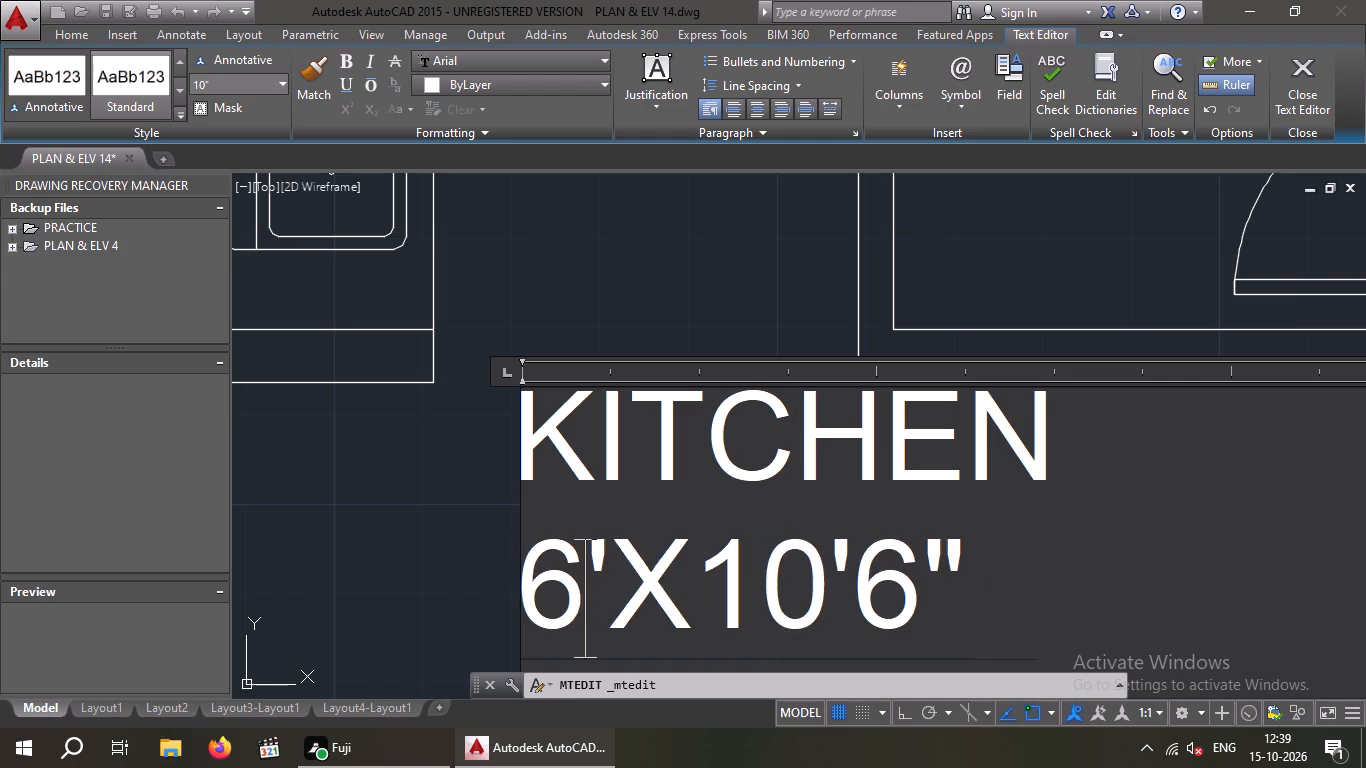
key("Right")
key("Right")
key("Right")
key("Right")
key("BackSpace")
key("BackSpace")
key("7")
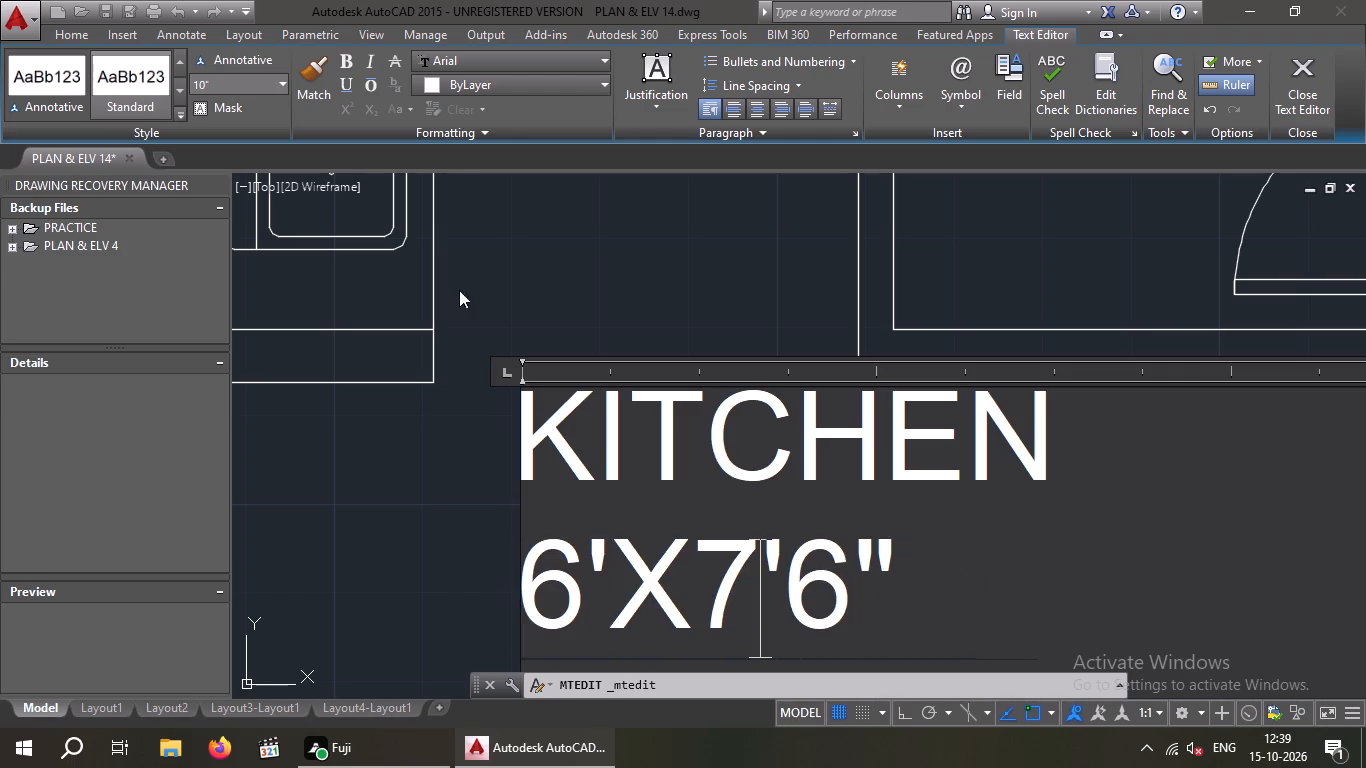
left_click(628, 256)
Measure the width of the lower-right flat's kitchen along its window wall with a linear dimension.
scroll(634, 262, "down", 4)
middle_click_drag(710, 385, 709, 269)
scroll(711, 293, "down", 1)
scroll(732, 460, "down", 1)
middle_click_drag(732, 460, 663, 320)
scroll(657, 424, "up", 4)
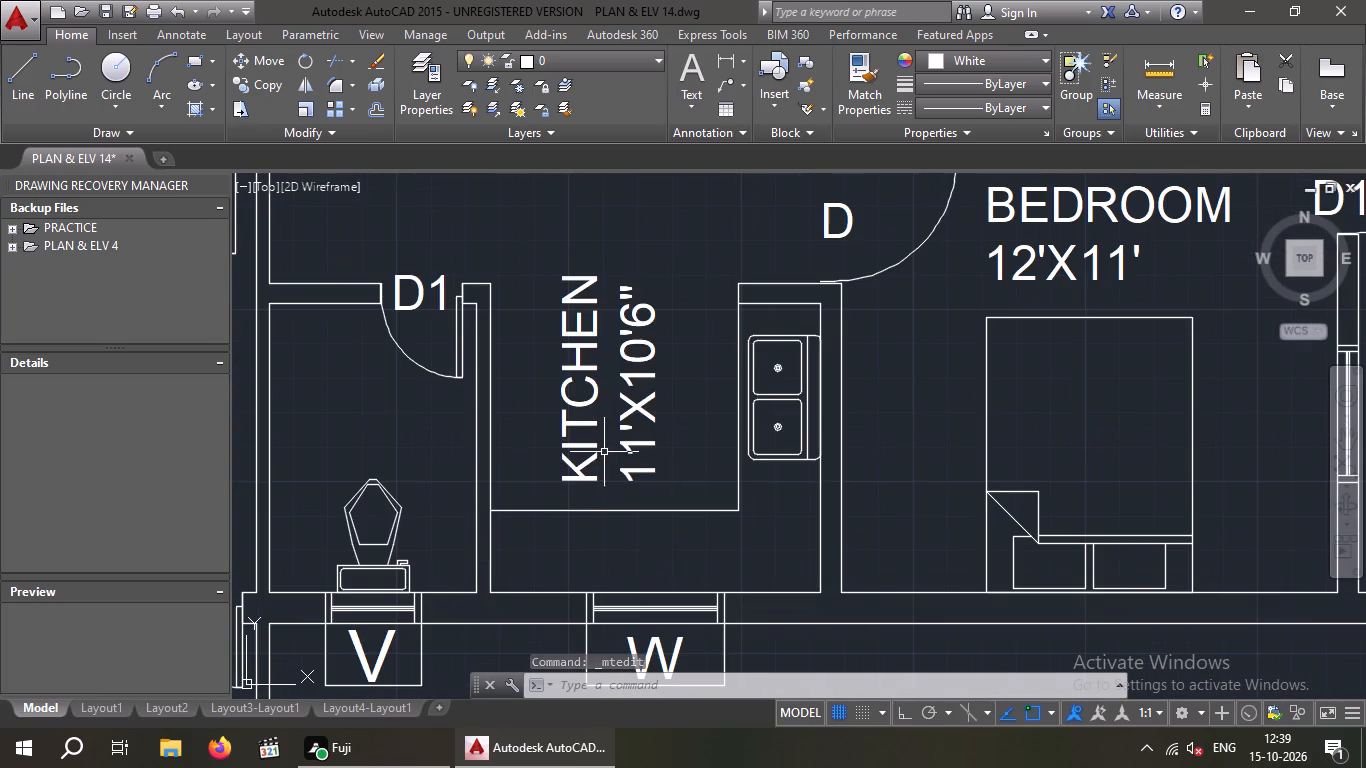
left_click(727, 65)
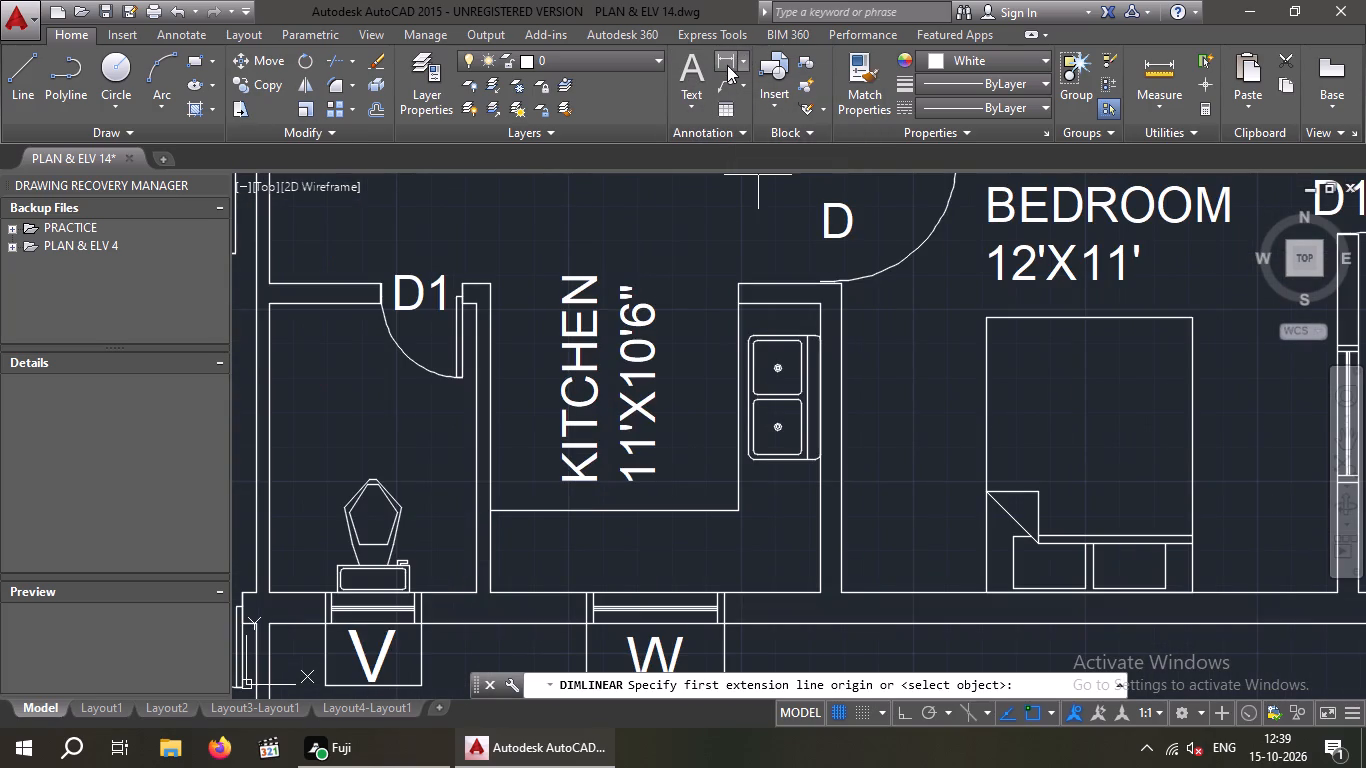
left_click_drag(489, 593, 529, 593)
left_click(822, 594)
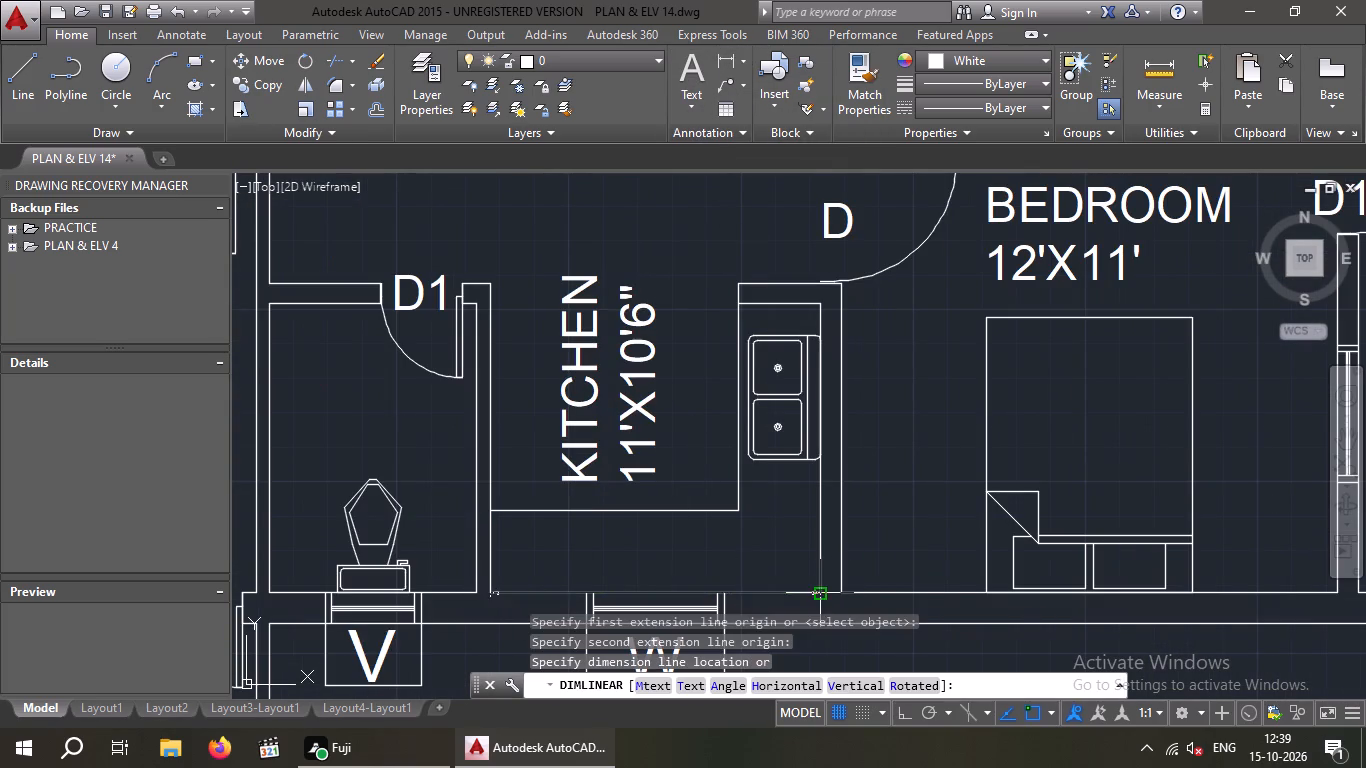
key("space")
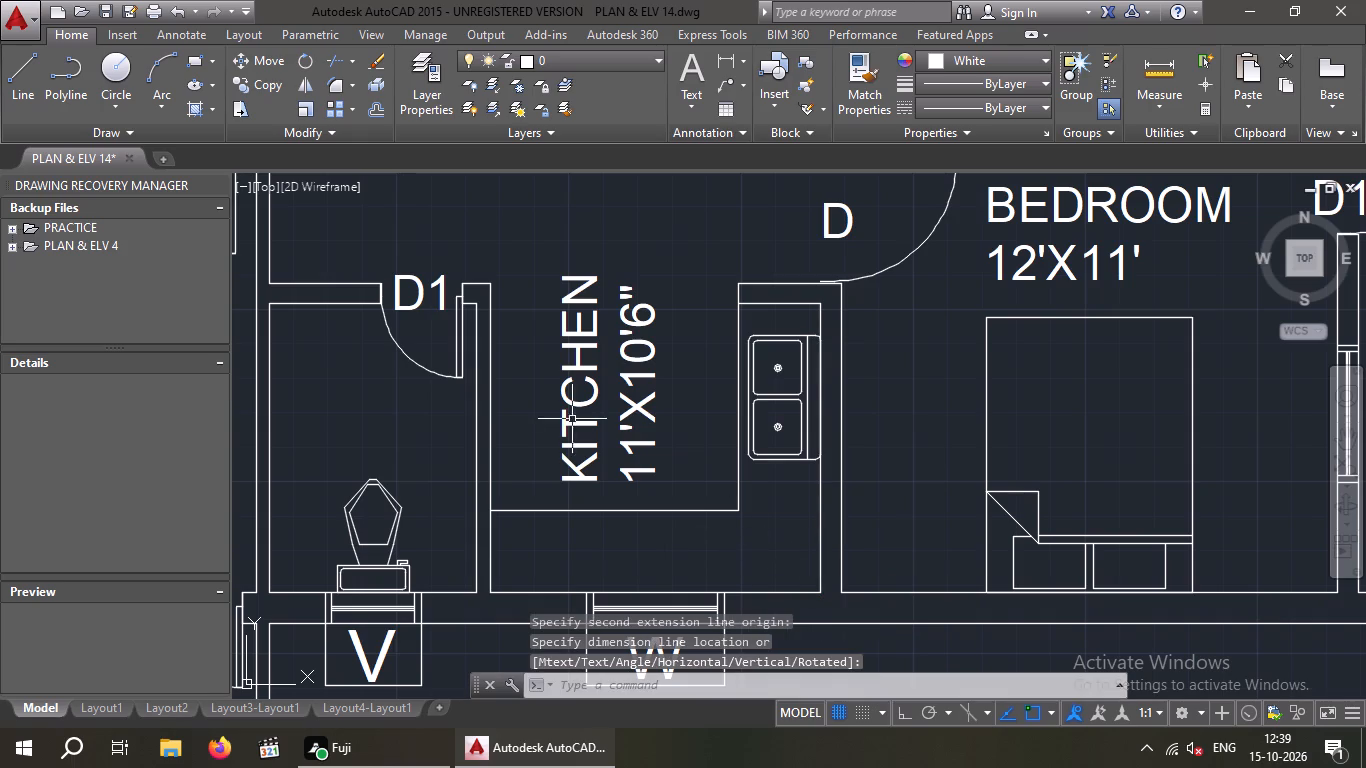
Measure the depth of the lower-right flat's kitchen with a linear dimension along the side wall opposite the sink.
key("space")
left_click(490, 277)
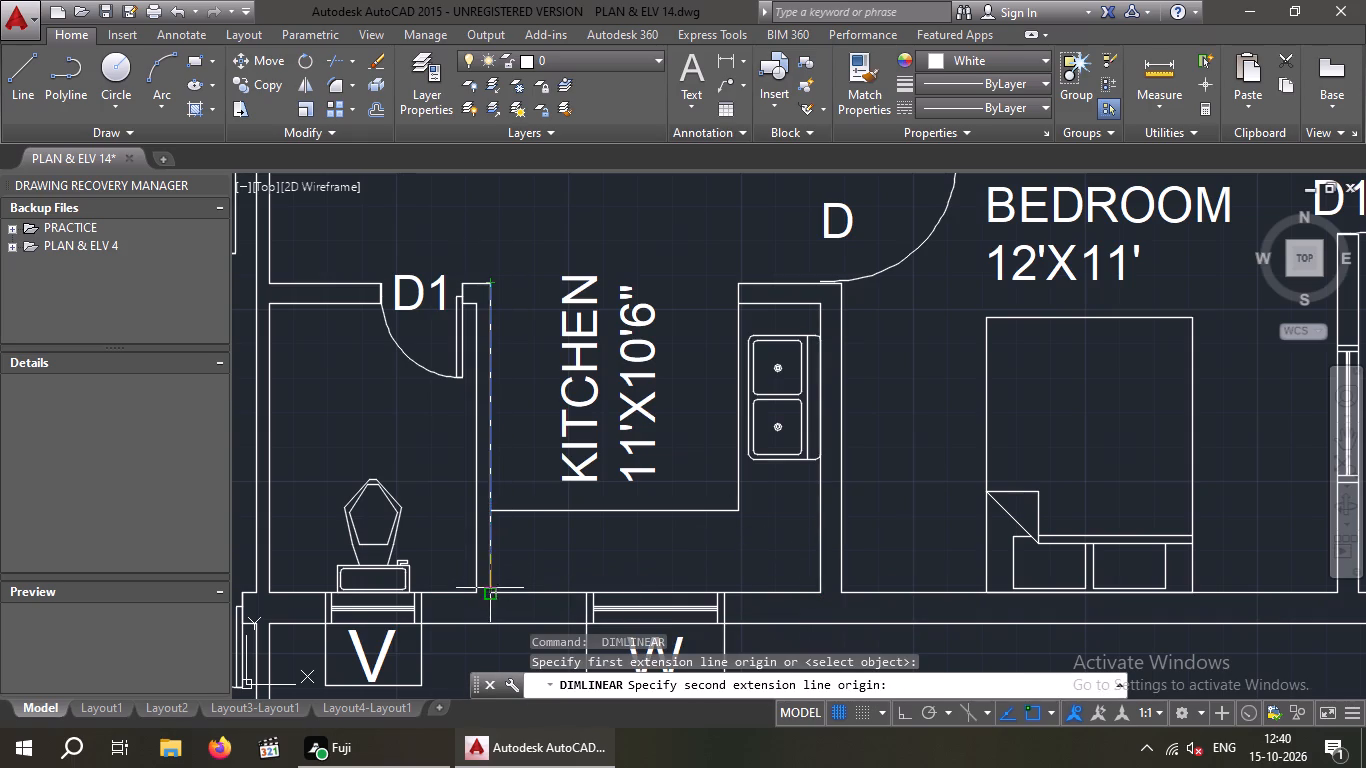
left_click_drag(486, 592, 515, 592)
key("space")
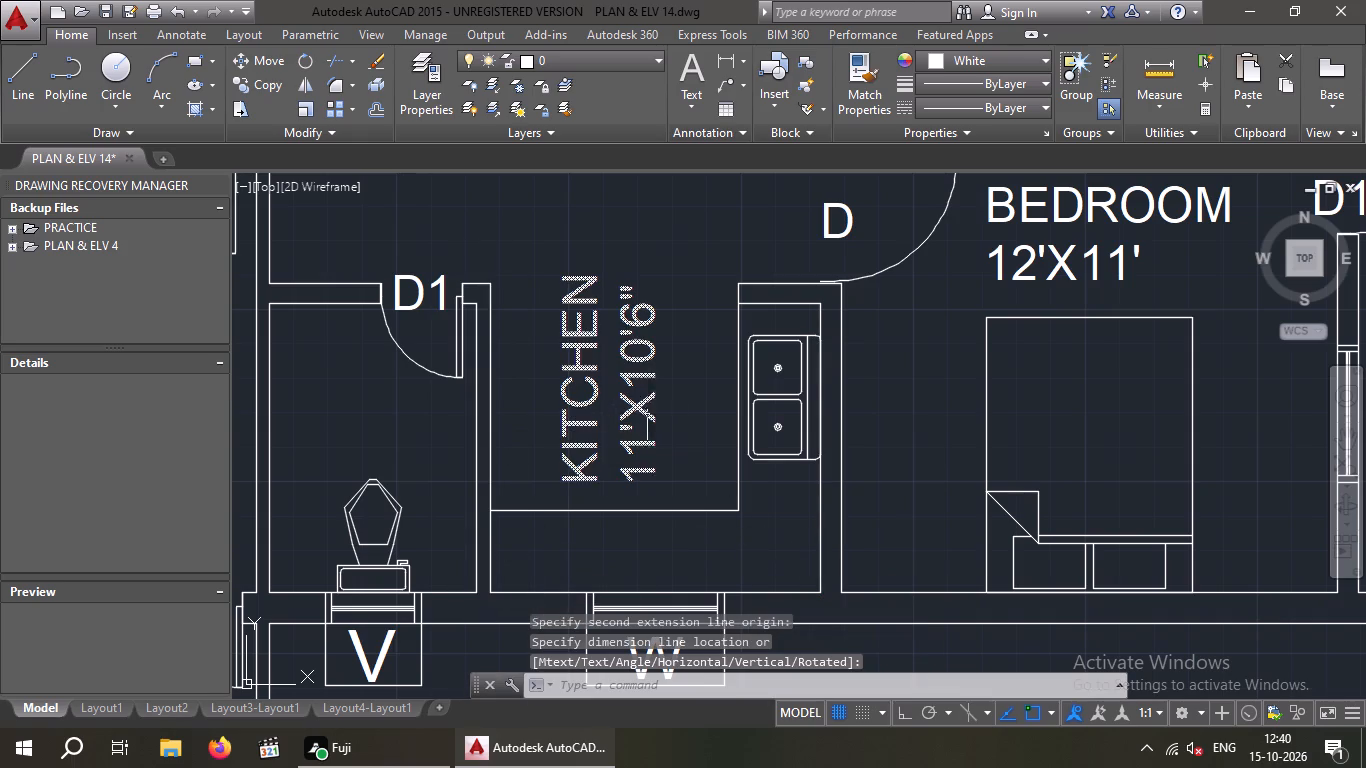
Change the size text in the lower-right flat's KITCHEN label to 8'X7'6".
double_click(641, 417)
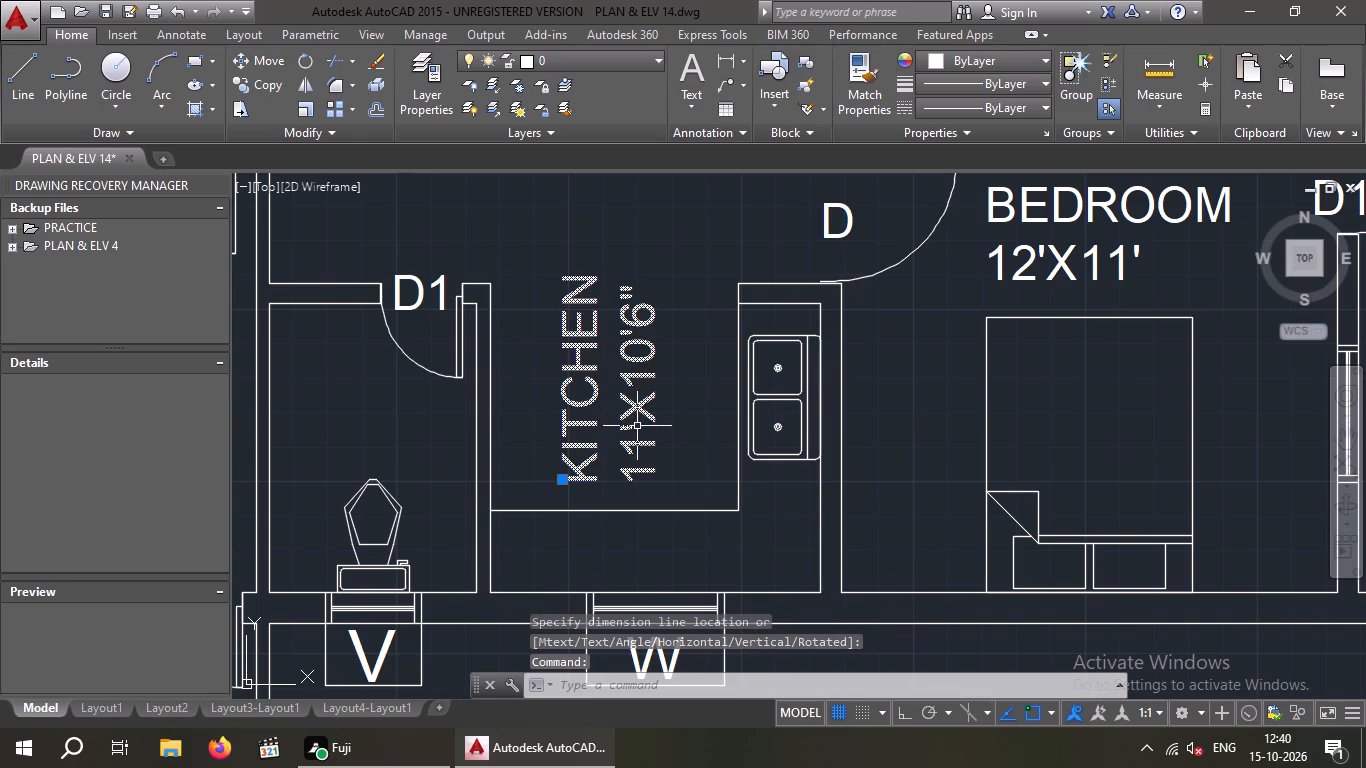
double_click(633, 414)
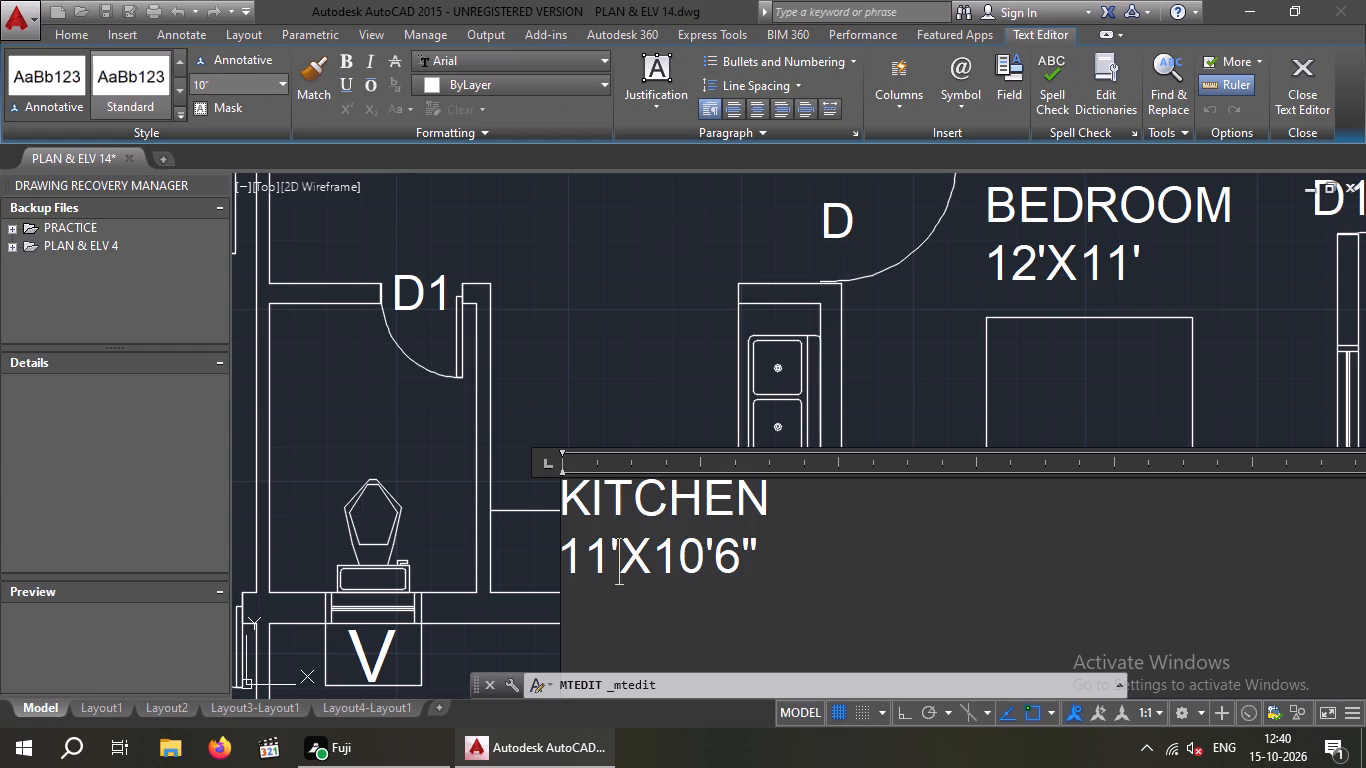
key("Left")
key("BackSpace")
key("BackSpace")
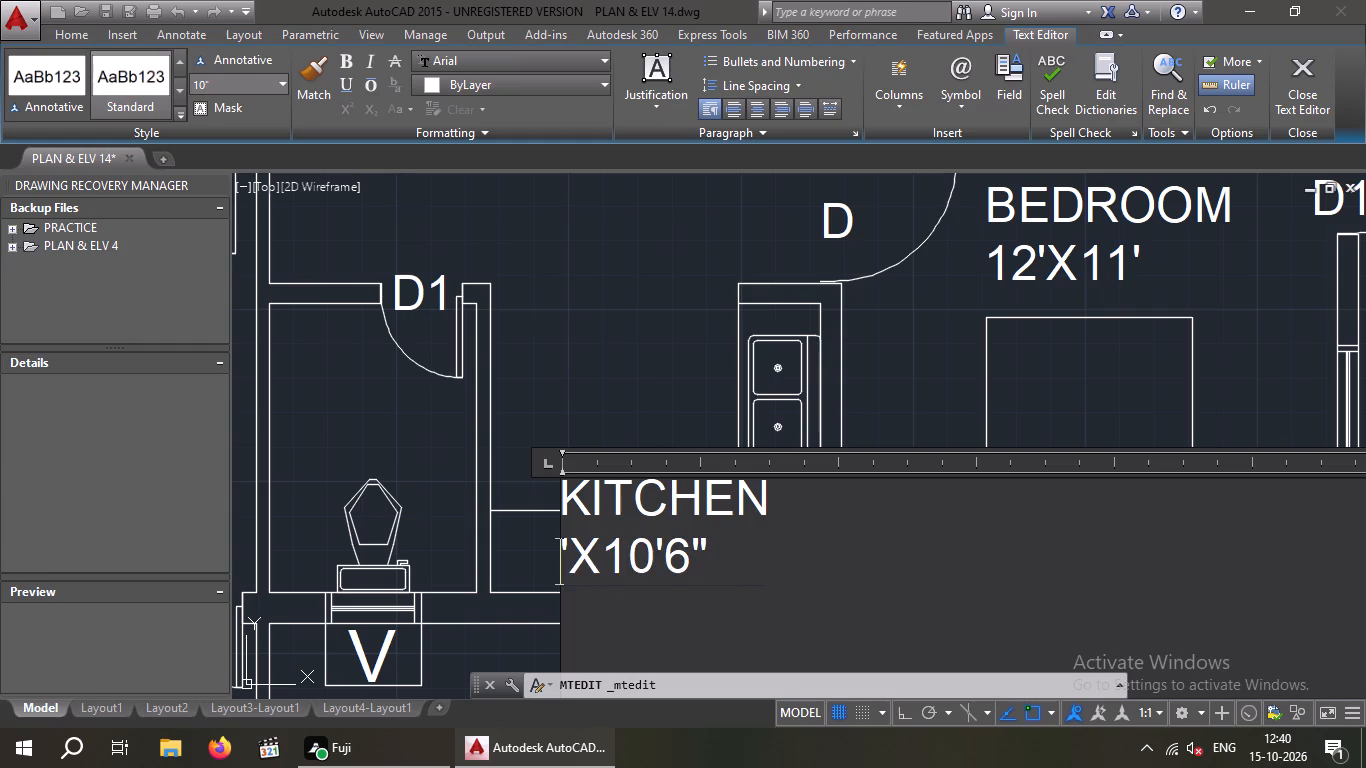
key("8")
key("Right")
key("Right")
key("Right")
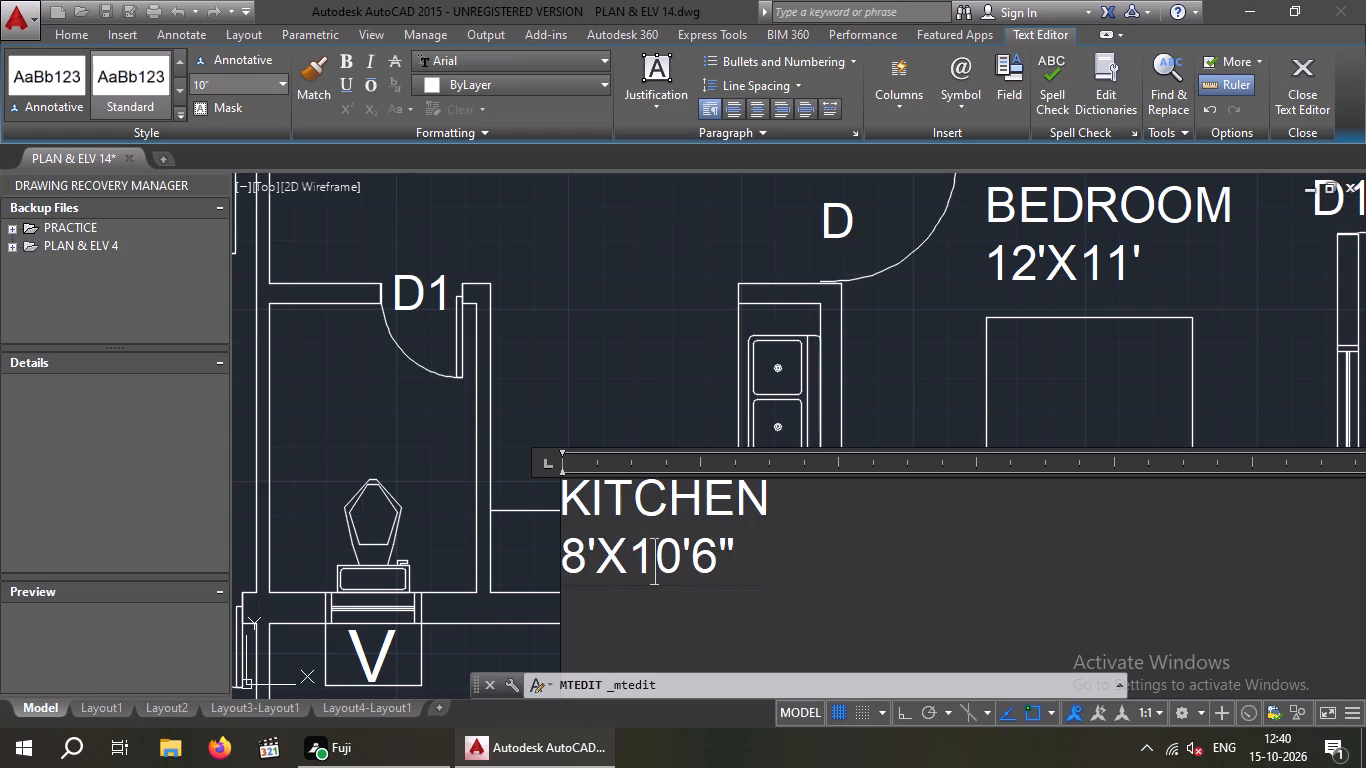
key("Right")
key("BackSpace")
key("BackSpace")
key("7")
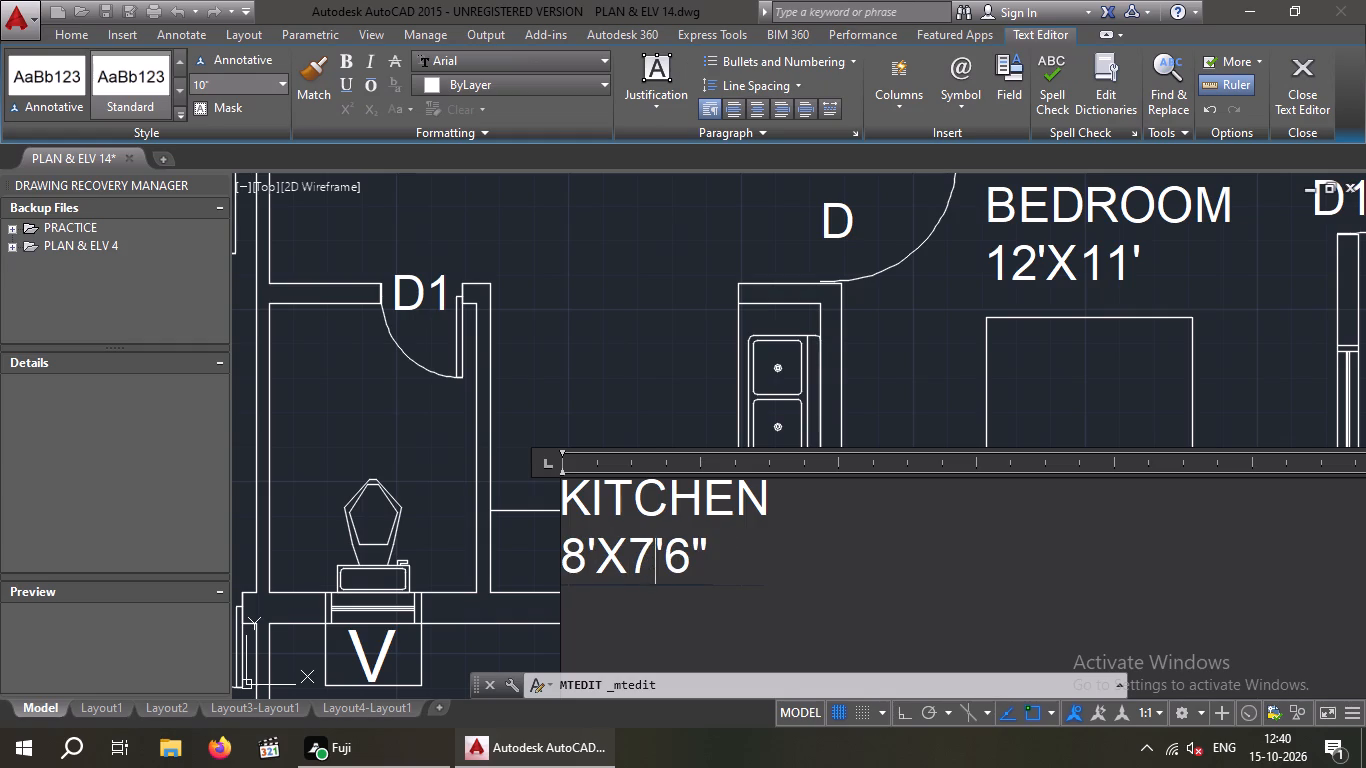
left_click(652, 326)
Measure the width of the lower-left flat's kitchen along its window wall with a linear dimension.
scroll(652, 326, "down", 3)
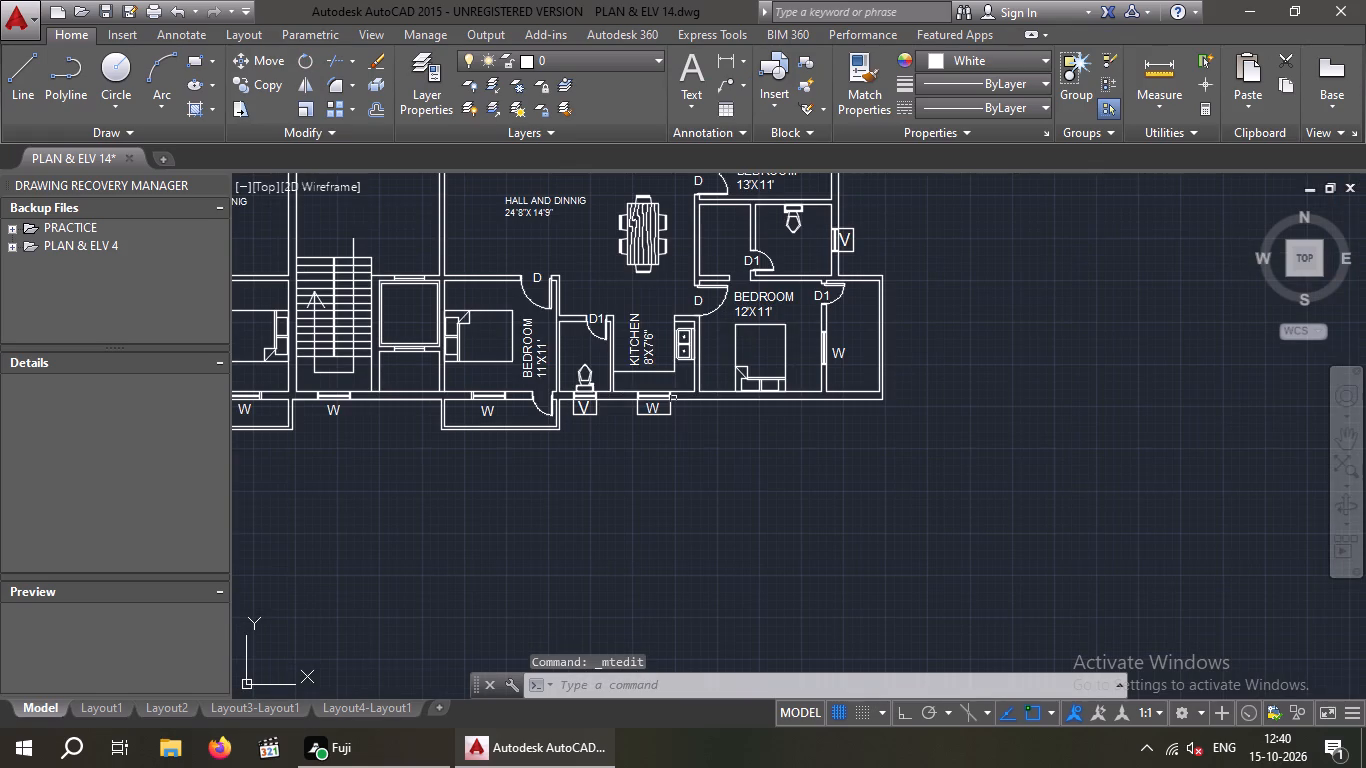
middle_click_drag(673, 399, 695, 400)
scroll(782, 410, "down", 1)
middle_click_drag(782, 410, 947, 414)
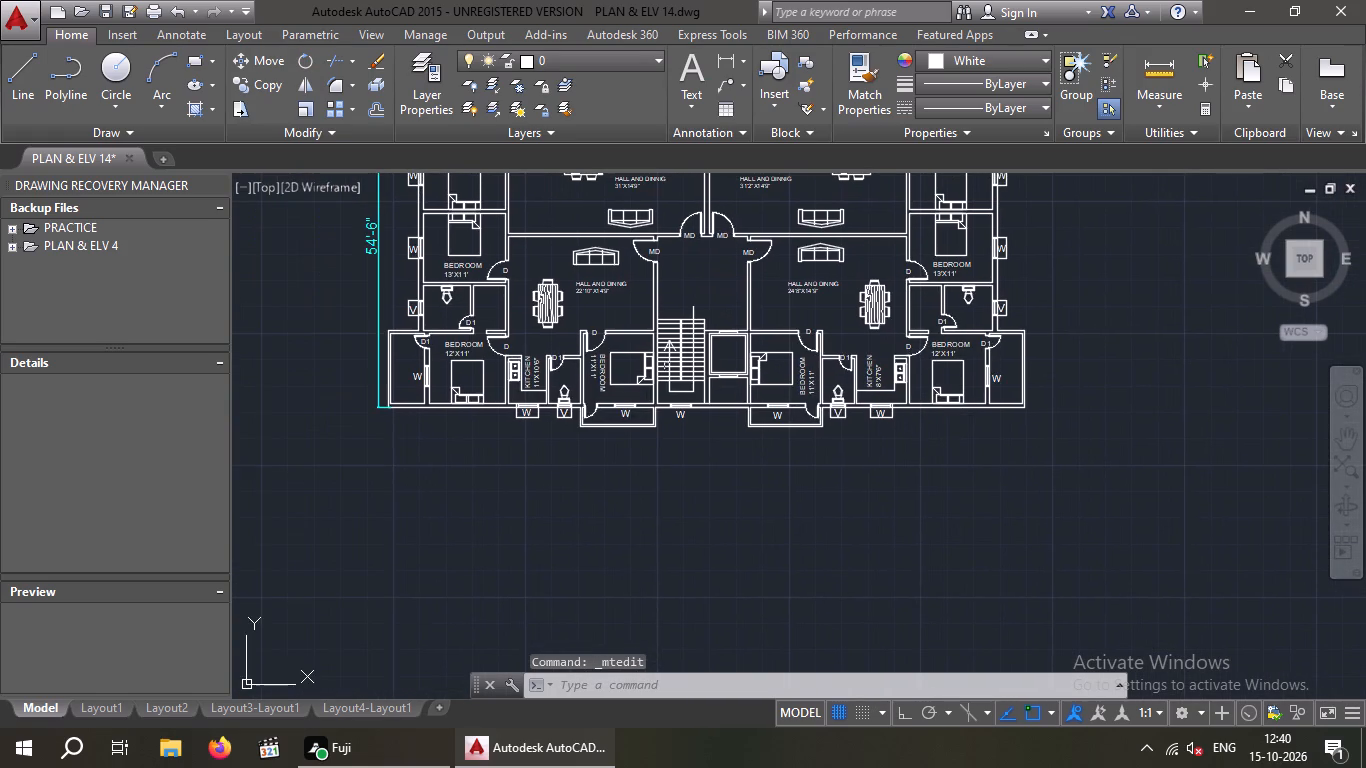
scroll(559, 367, "up", 4)
scroll(542, 427, "down", 2)
middle_click_drag(570, 420, 676, 410)
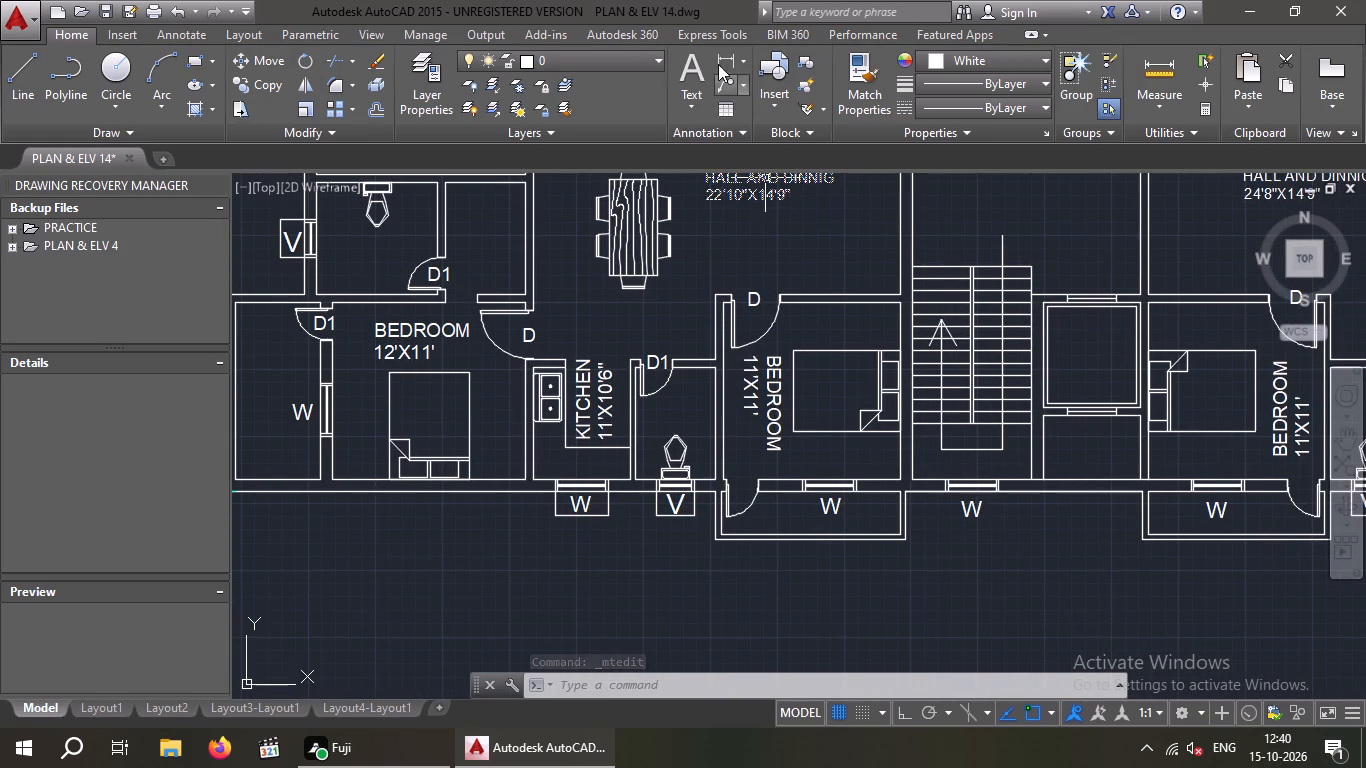
left_click(716, 55)
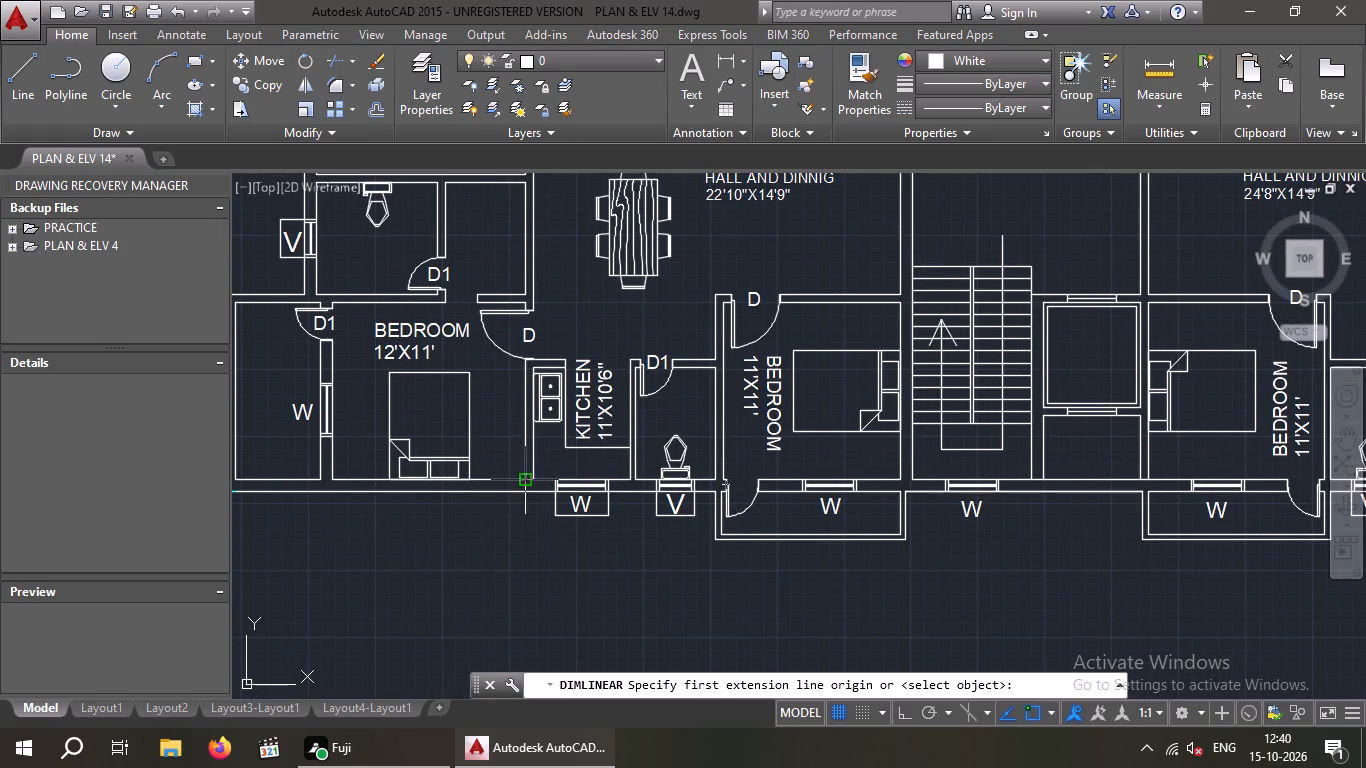
scroll(523, 483, "up", 3)
left_click_drag(559, 478, 638, 491)
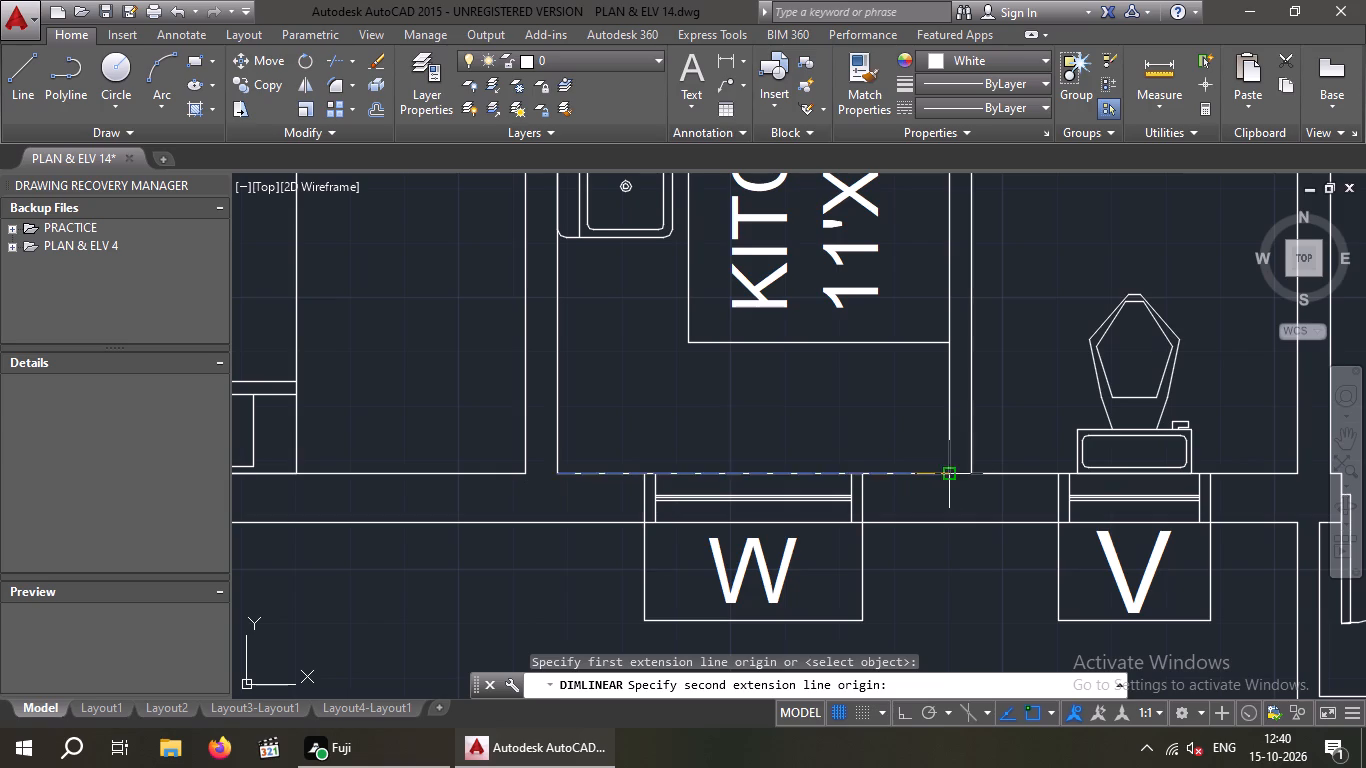
left_click(949, 474)
key("space")
Measure the depth of the lower-left flat's kitchen with a linear dimension along the side wall opposite the sink.
scroll(827, 420, "down", 1)
middle_click_drag(827, 432, 819, 505)
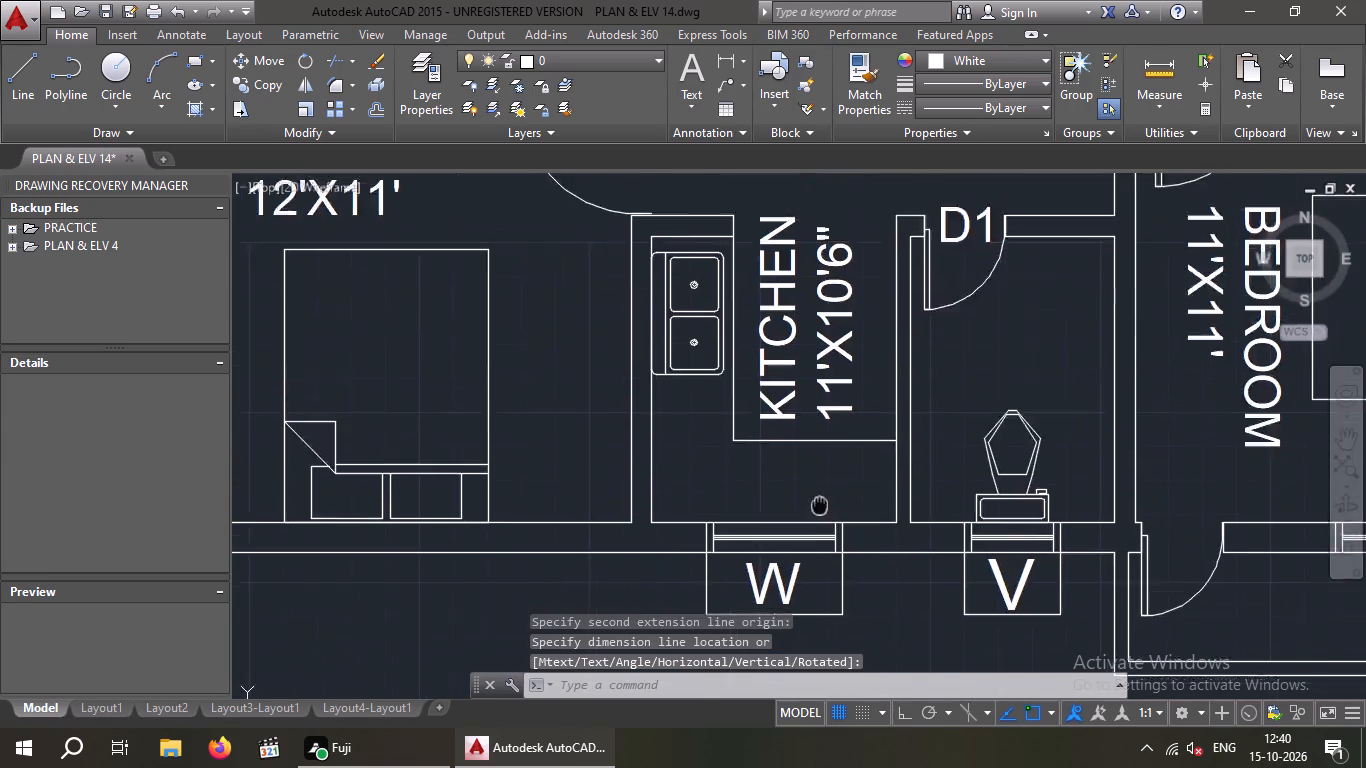
middle_click_drag(819, 505, 759, 590)
middle_click_drag(665, 521, 637, 401)
key("space")
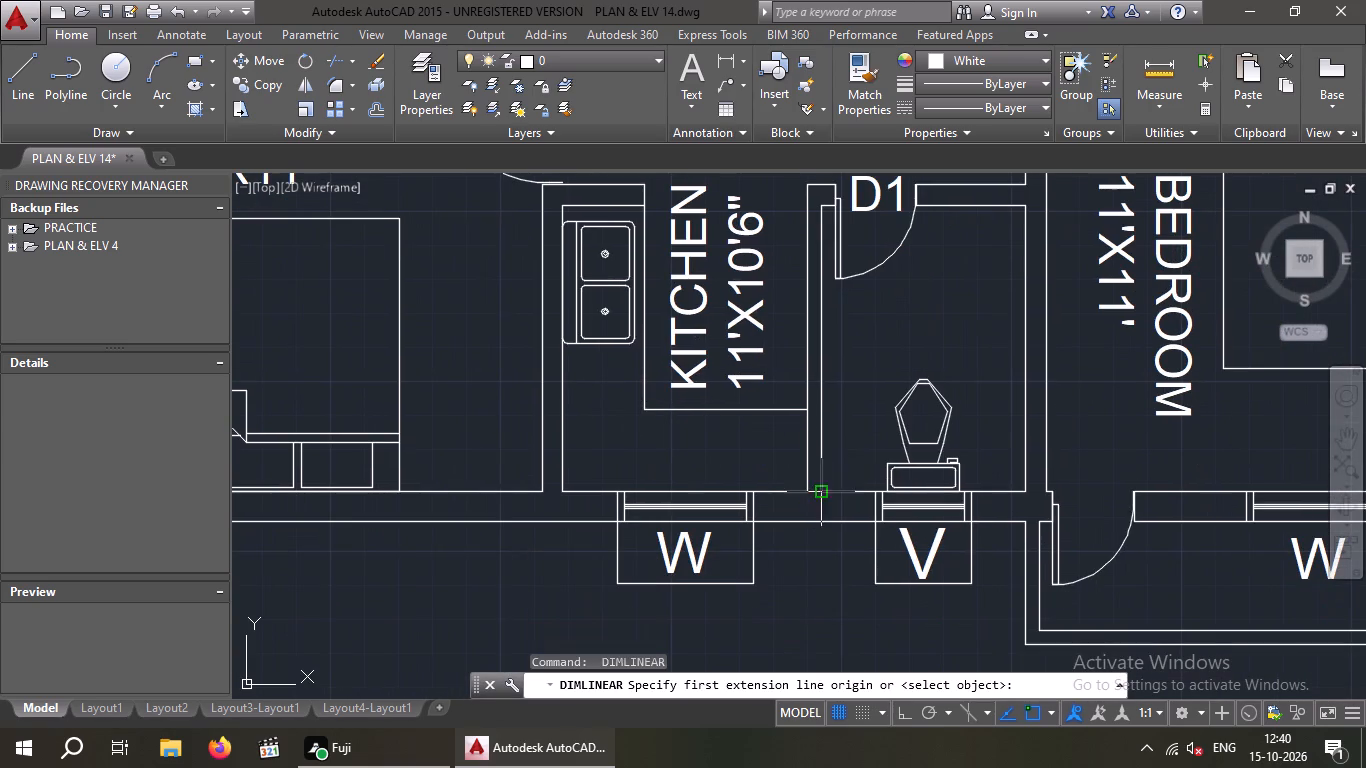
left_click_drag(810, 493, 817, 467)
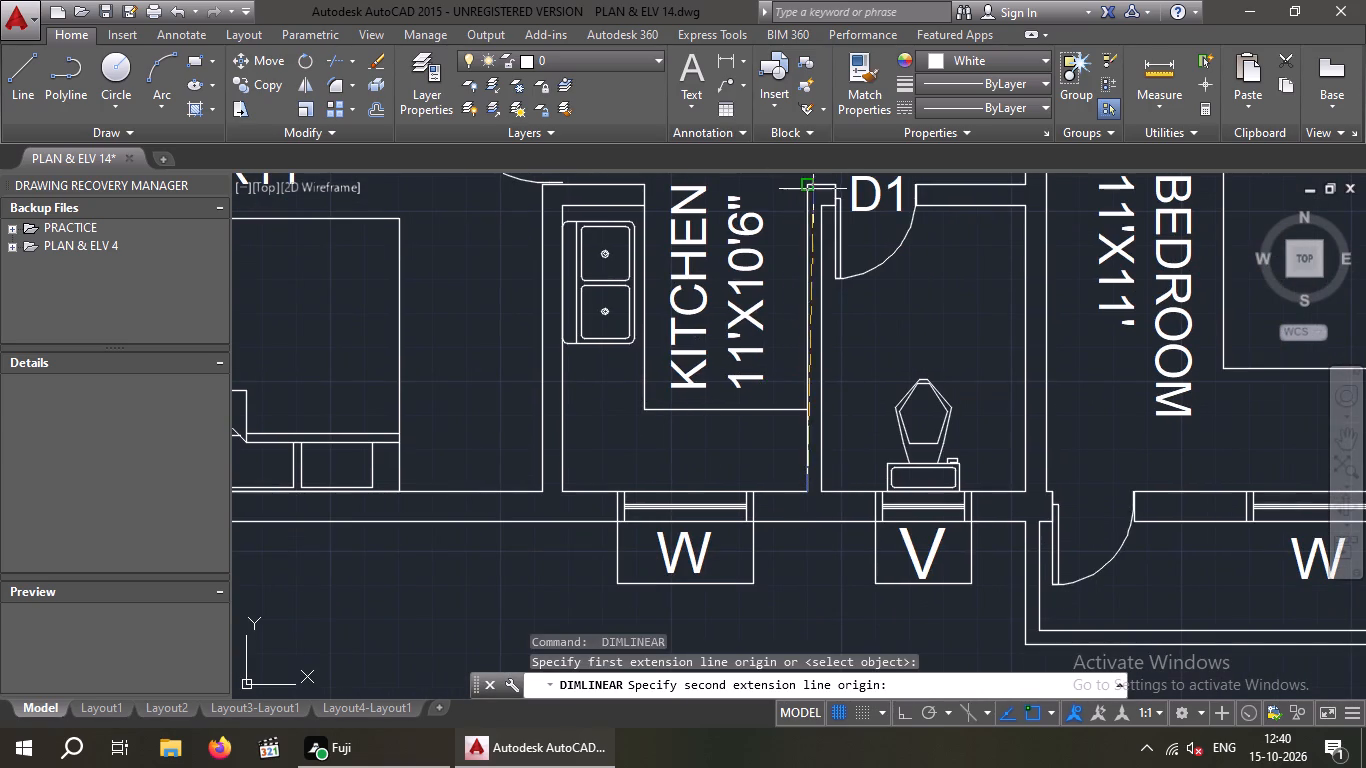
left_click(808, 185)
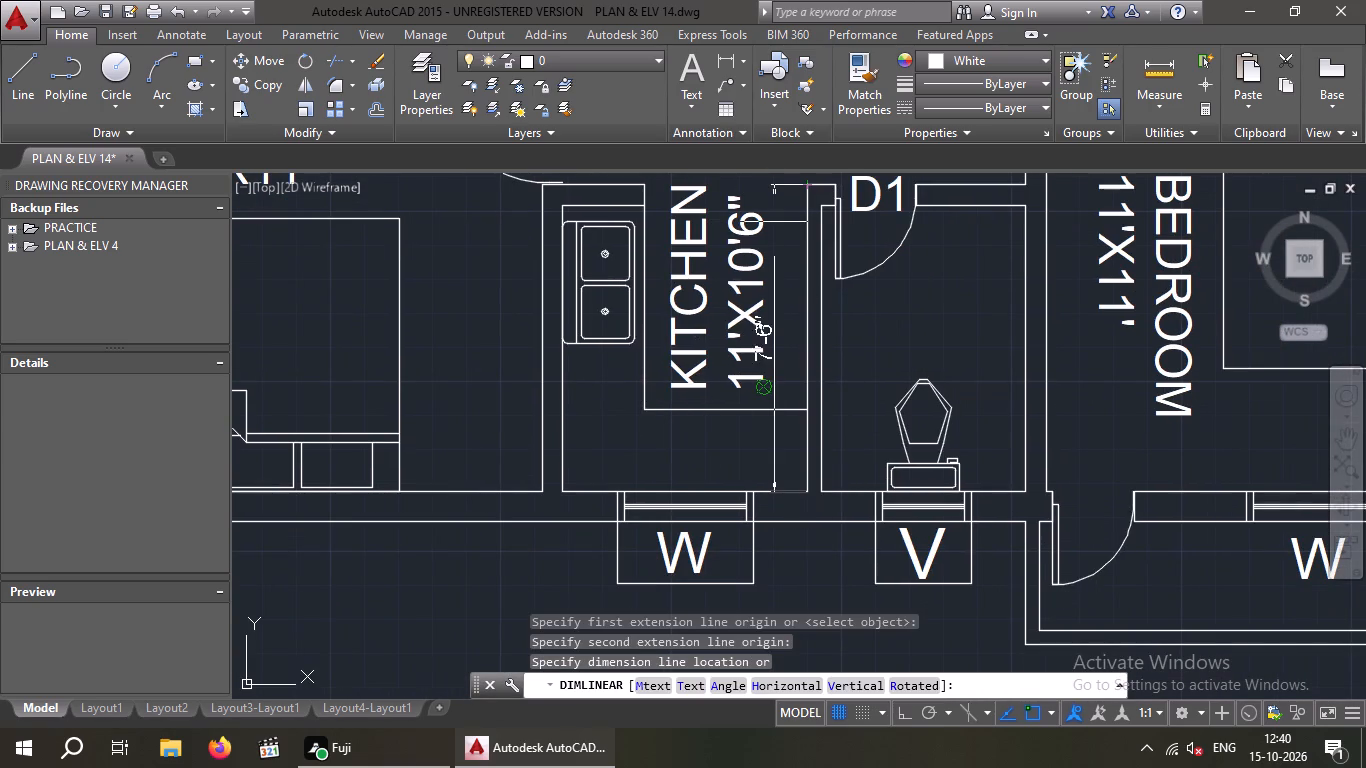
key("space")
key("space")
Open the lower-left flat's KITCHEN label for text editing.
triple_click(737, 310)
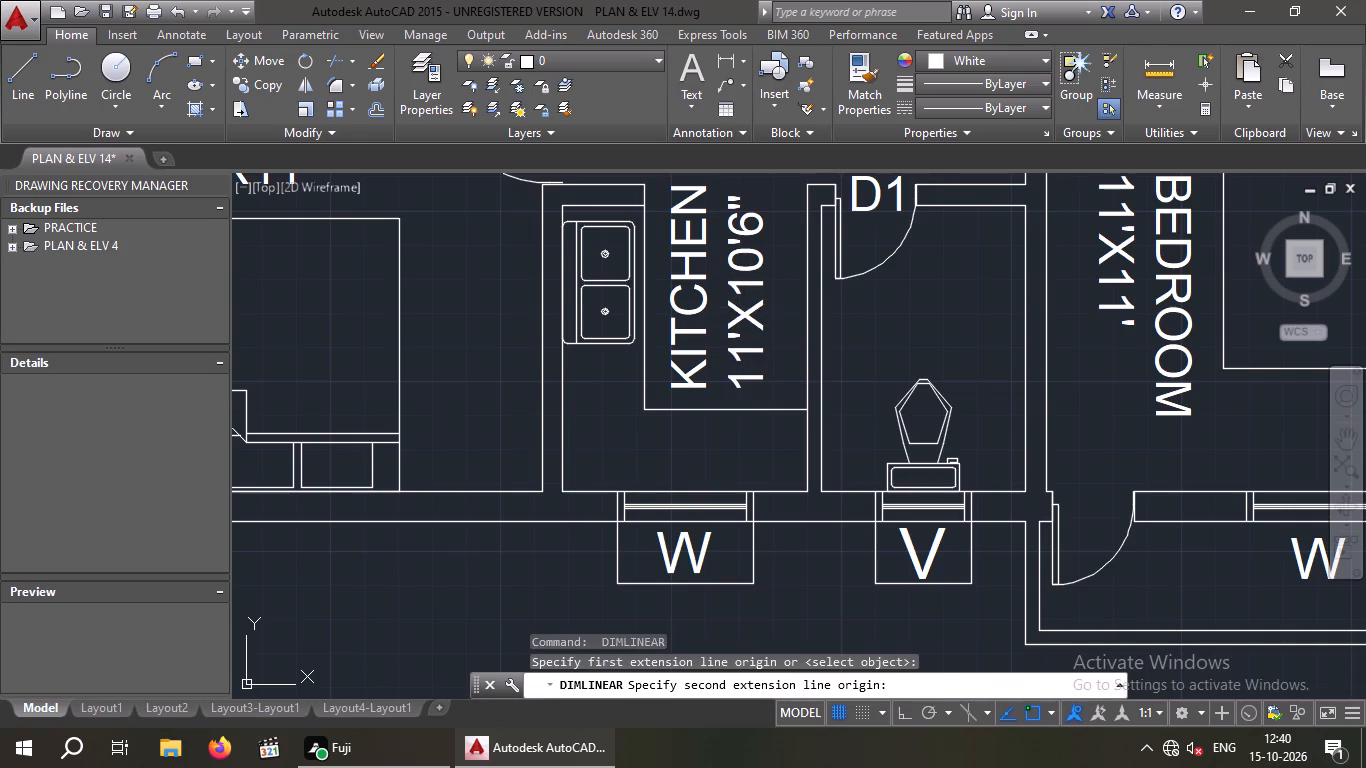
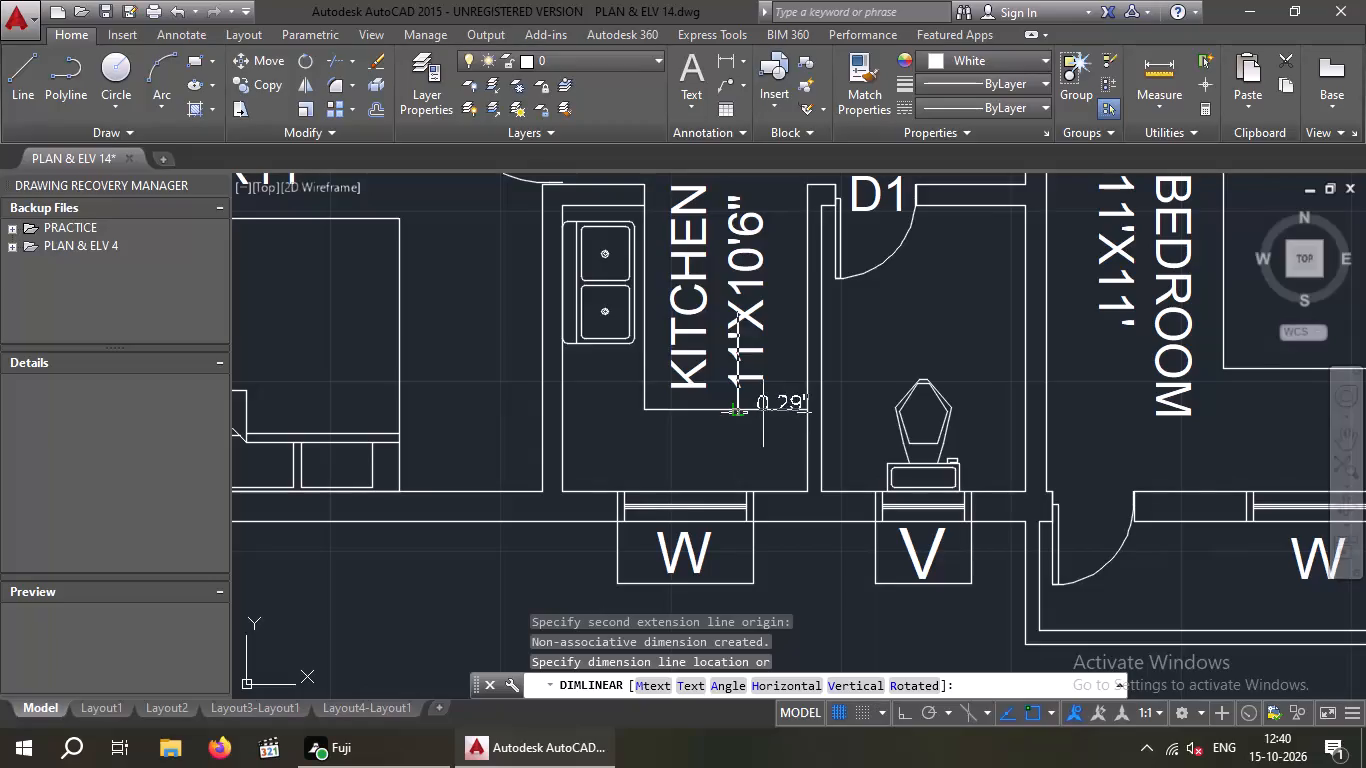
Change the size text in the lower-left flat's KITCHEN label to 6'X7'6".
key("Escape")
key("Escape")
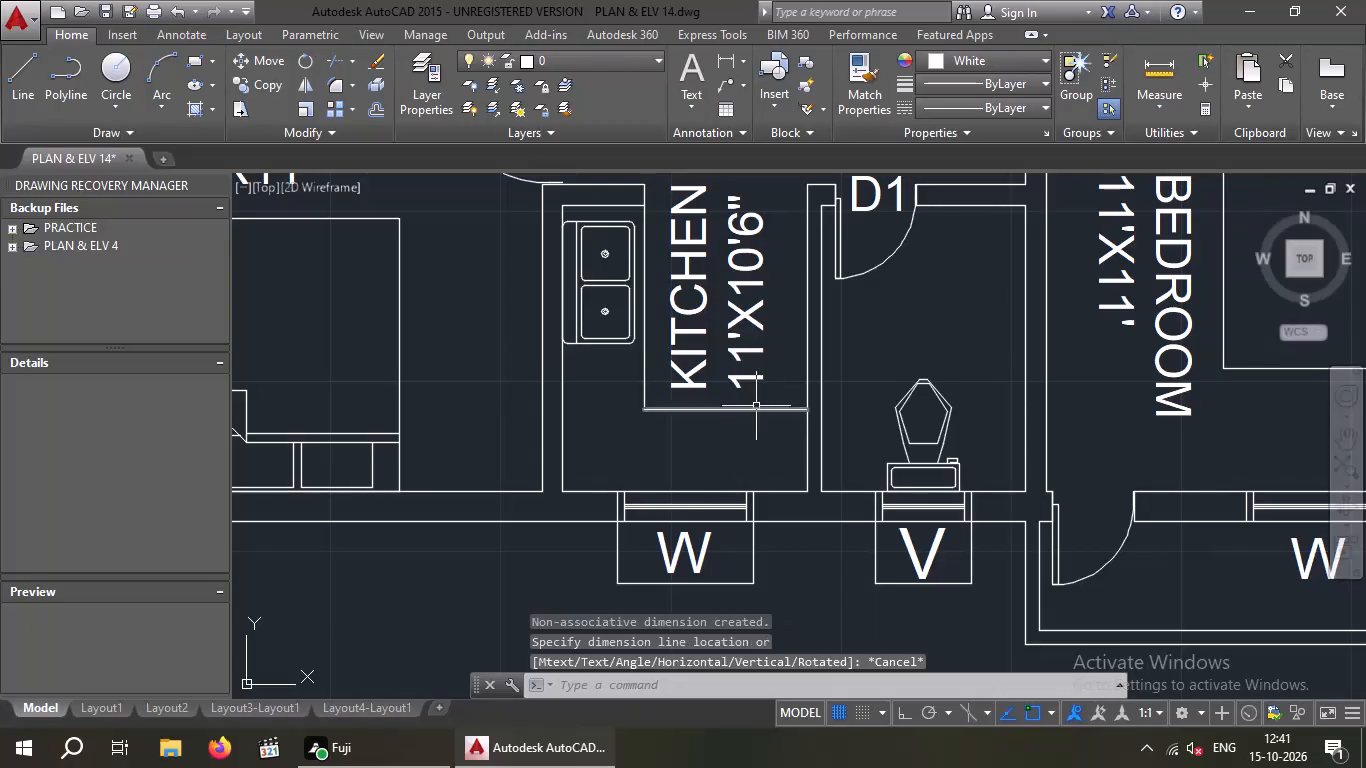
double_click(727, 350)
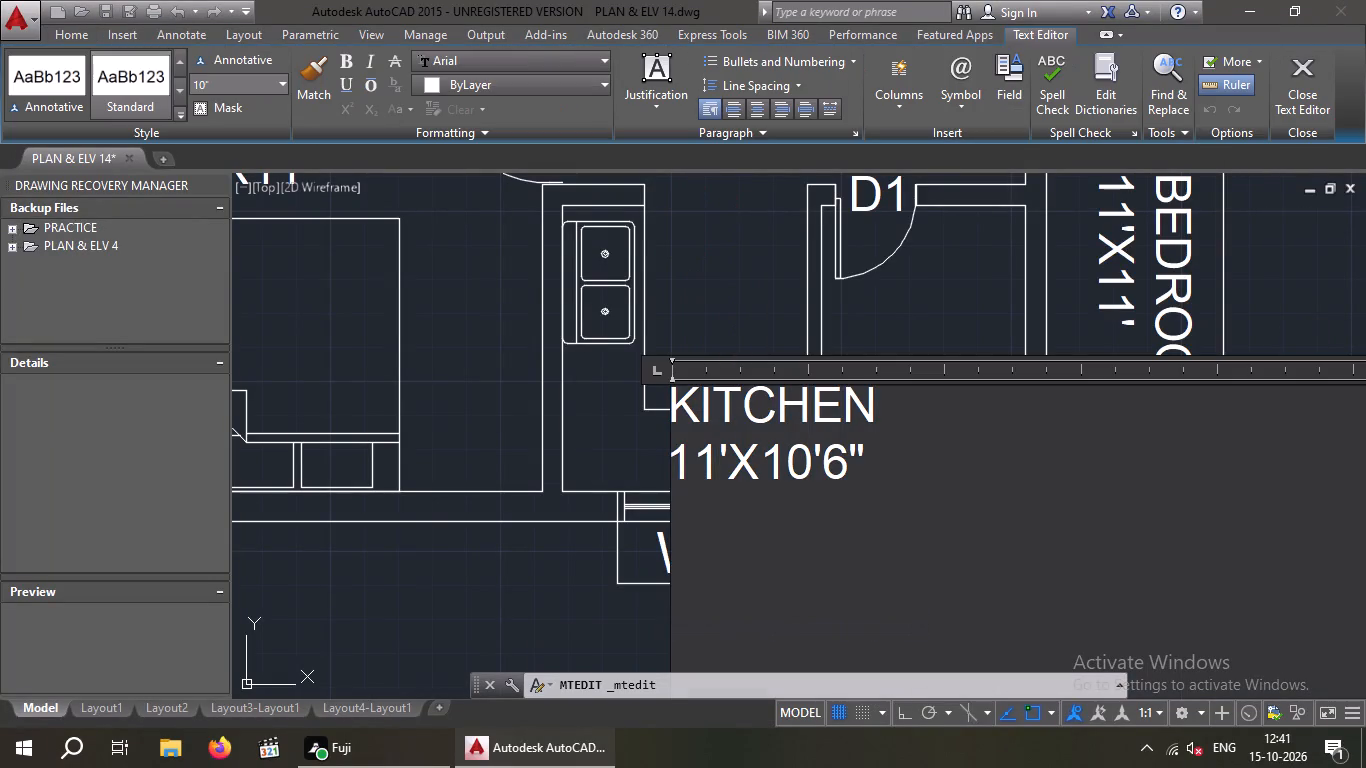
key("BackSpace")
key("BackSpace")
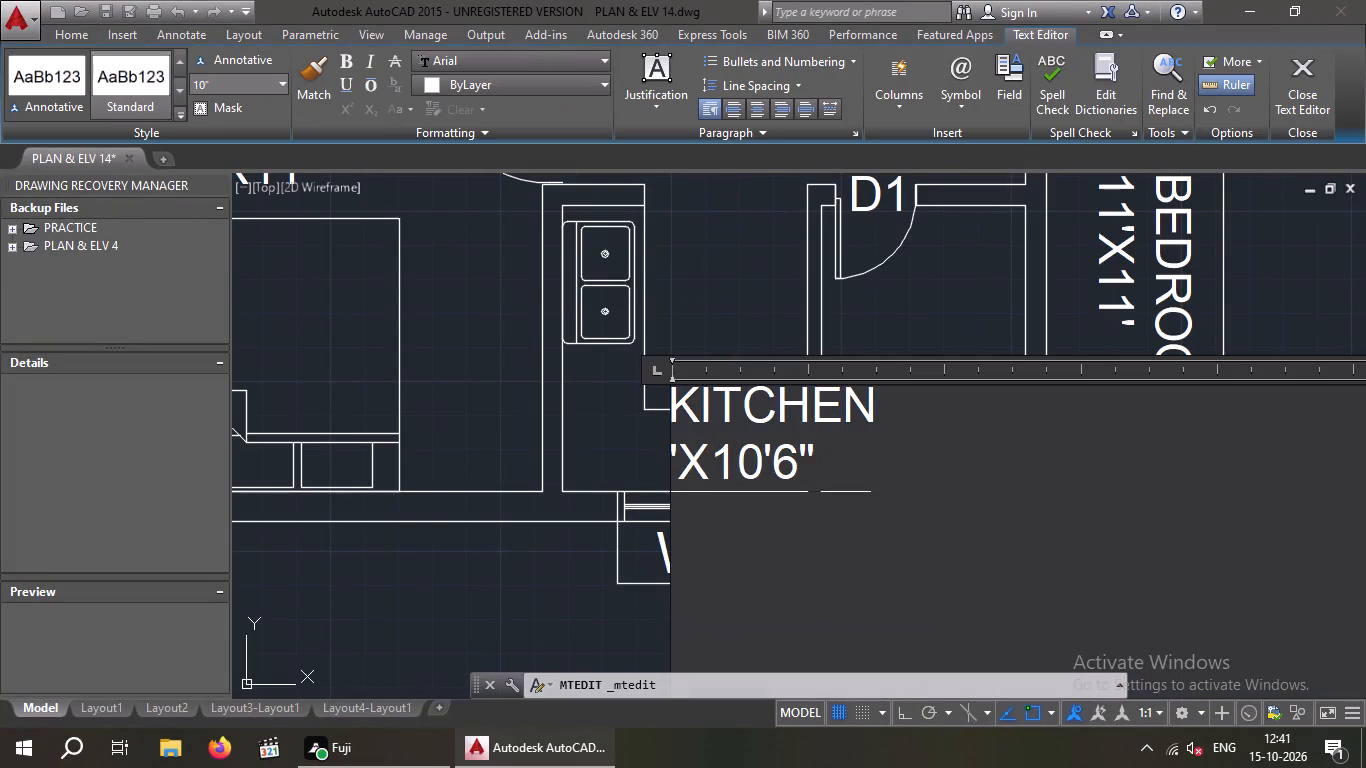
key("5")
key("BackSpace")
key("6")
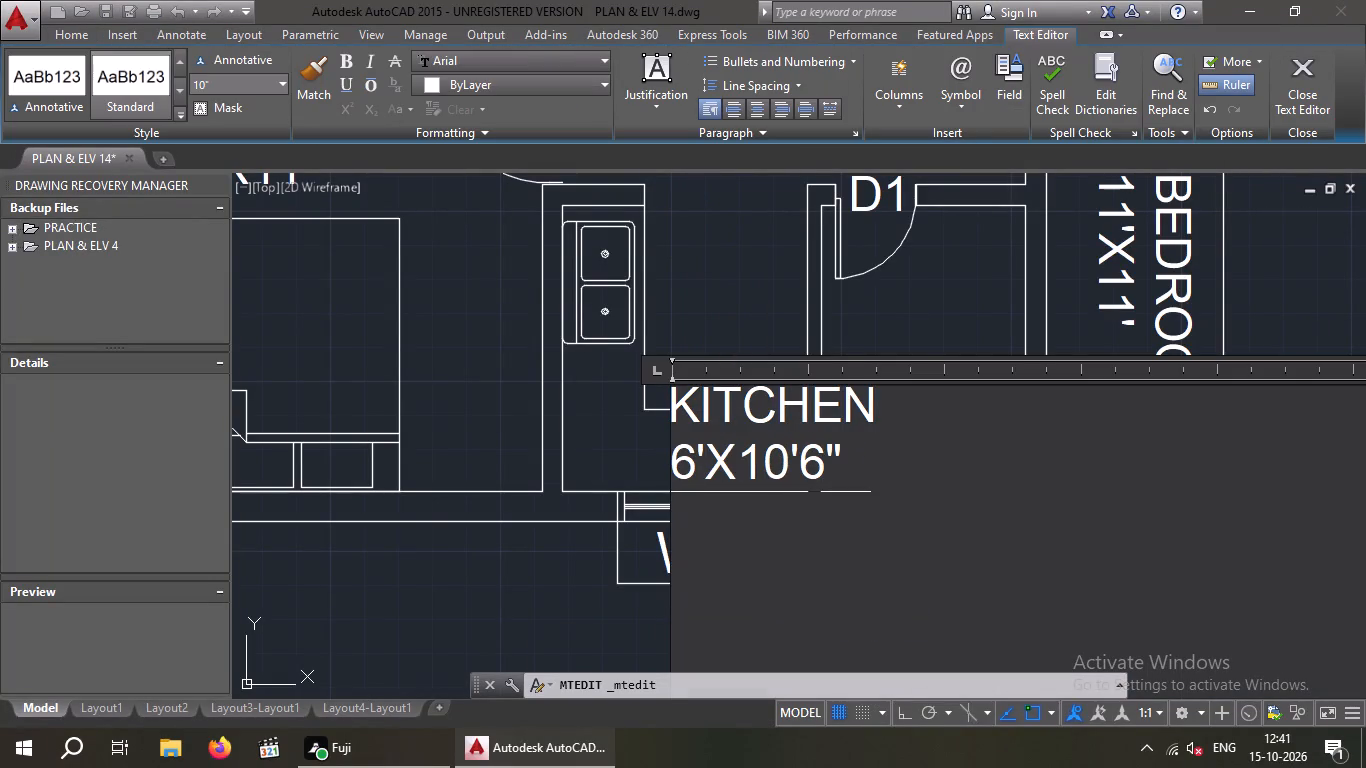
key("Right")
key("Right")
key("Right")
key("Right")
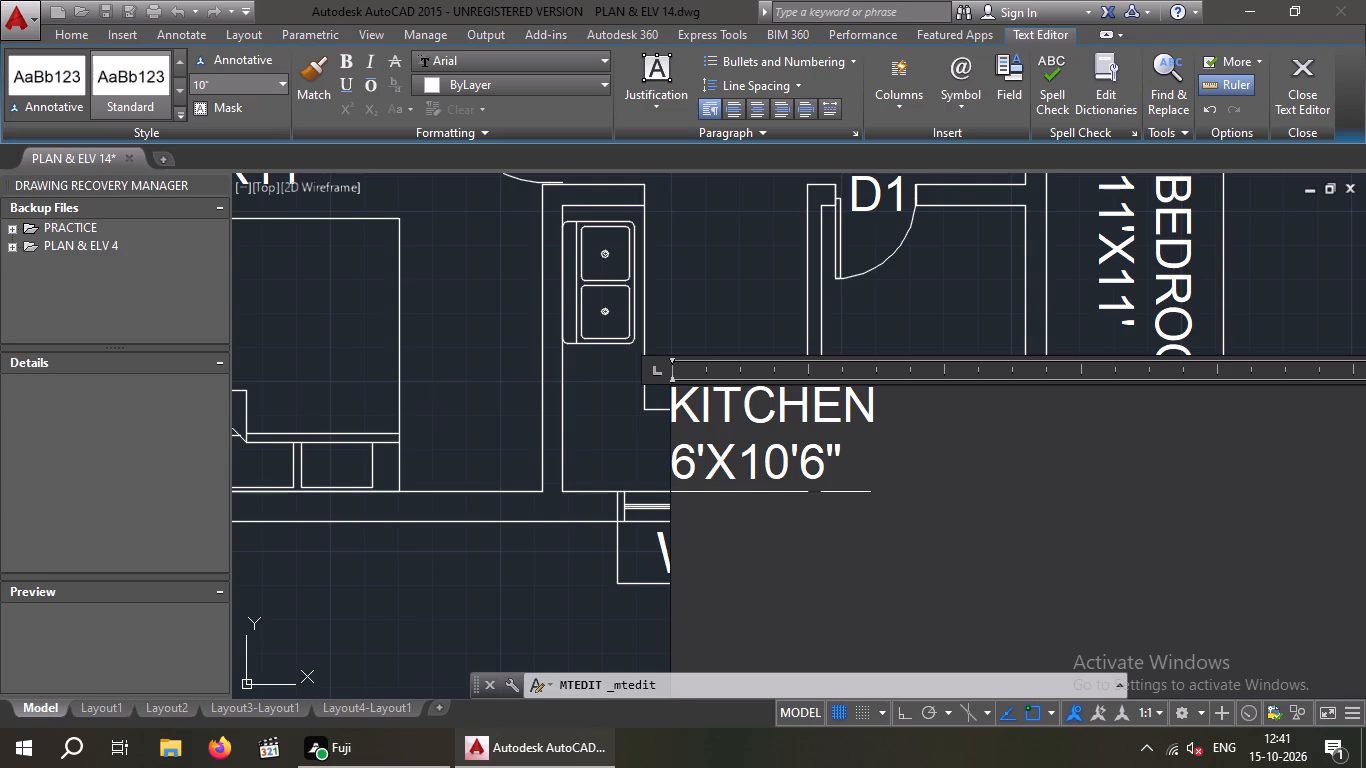
key("BackSpace")
key("BackSpace")
key("7")
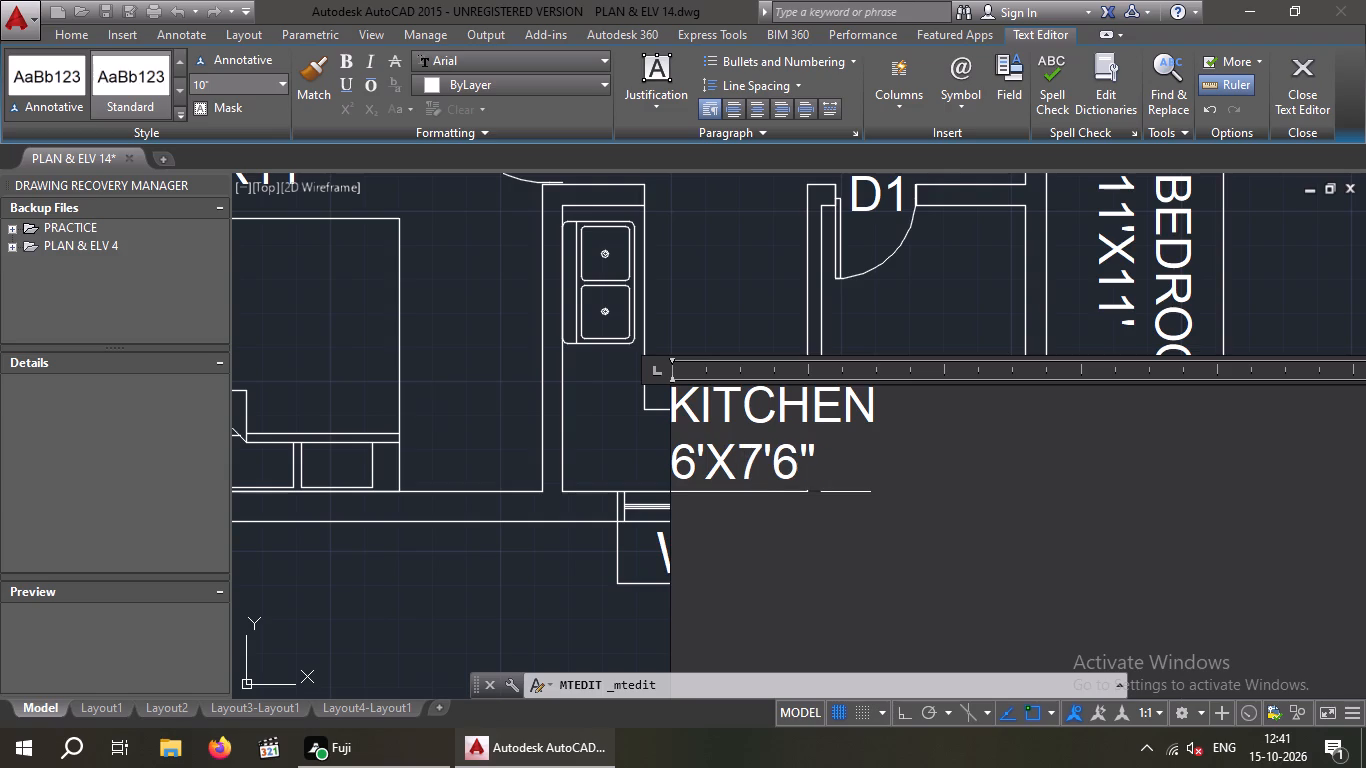
left_click(480, 429)
scroll(529, 381, "down", 2)
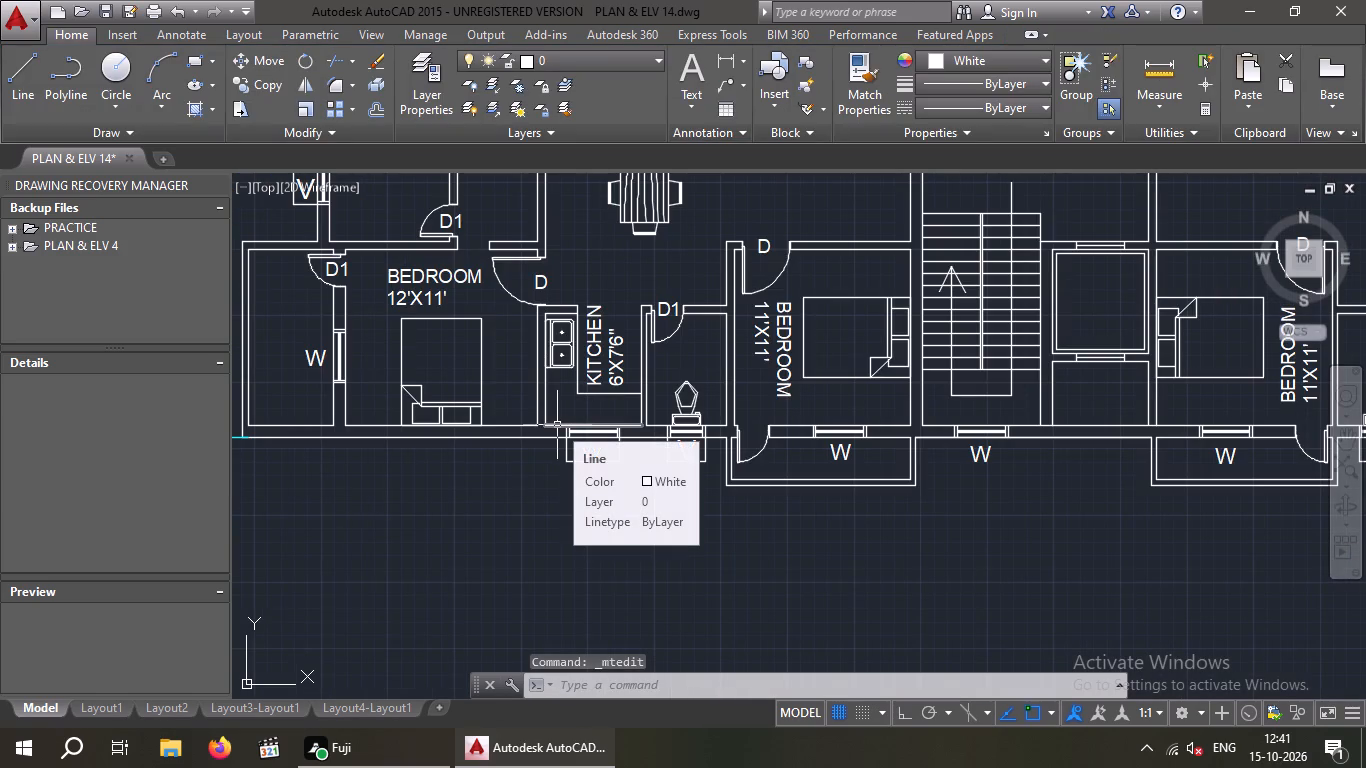
Save the drawing.
key("ctrl+s")
key("ctrl+s")
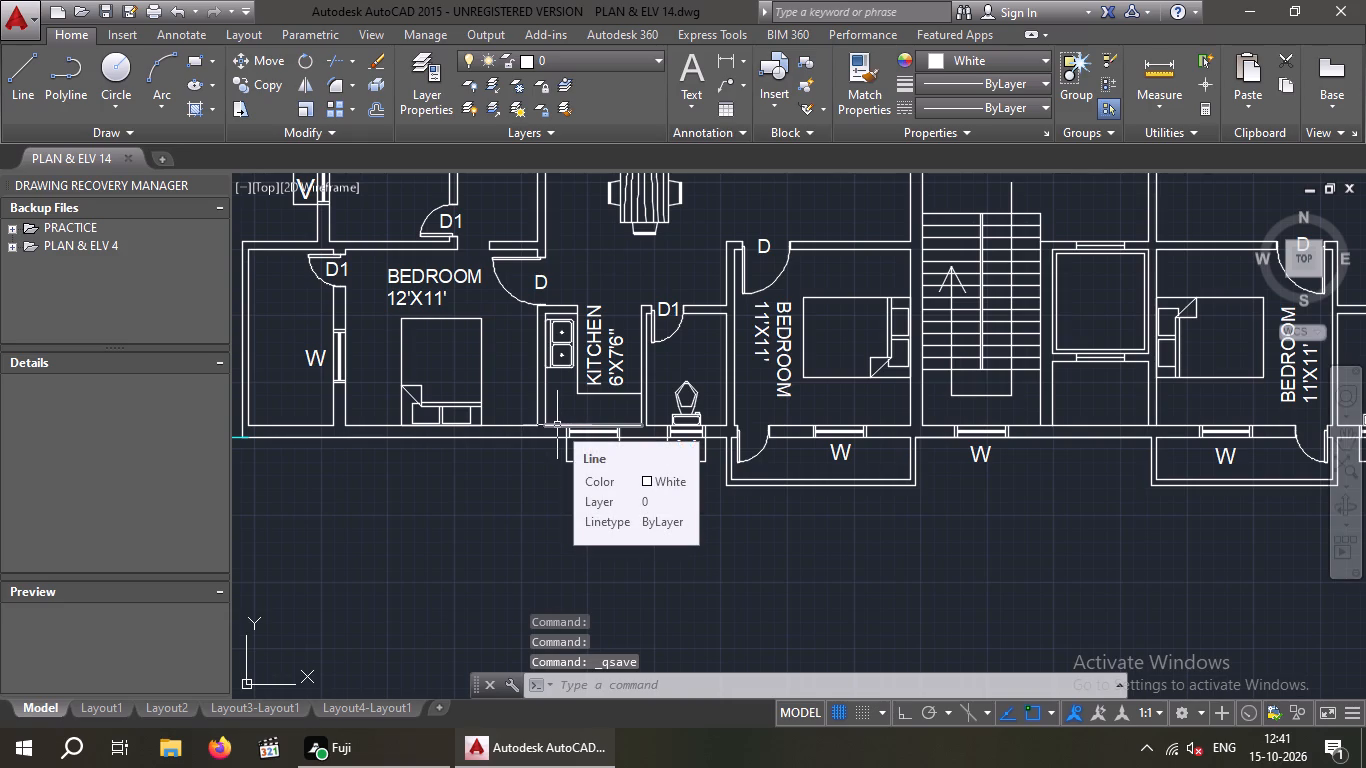
Copy the TOILET 5'6"X4'6" label from the 17' by 40' house's ground floor plan into the lower-left flat's toilet beside the kitchen.
middle_click_drag(811, 286, 810, 286)
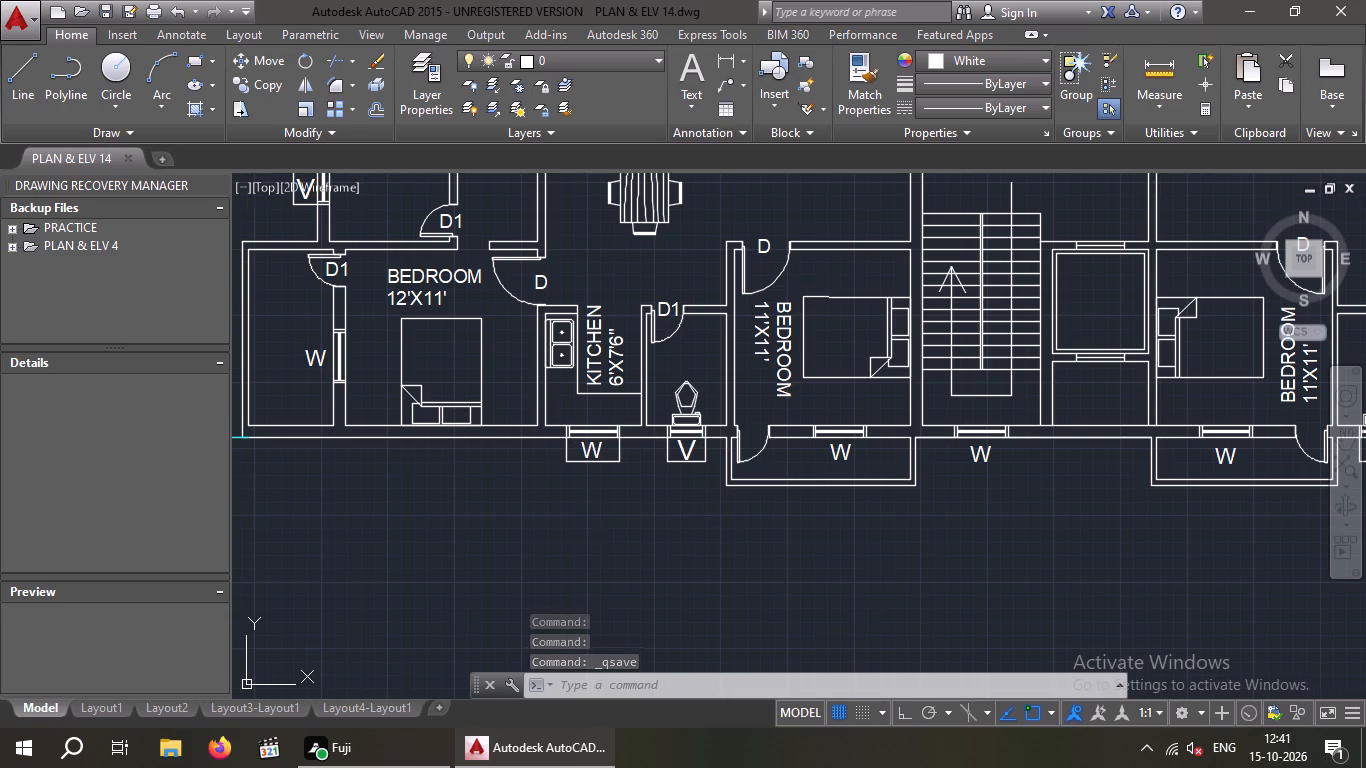
middle_click_drag(810, 286, 713, 398)
scroll(698, 402, "down", 1)
middle_click_drag(697, 386, 619, 402)
scroll(617, 389, "down", 1)
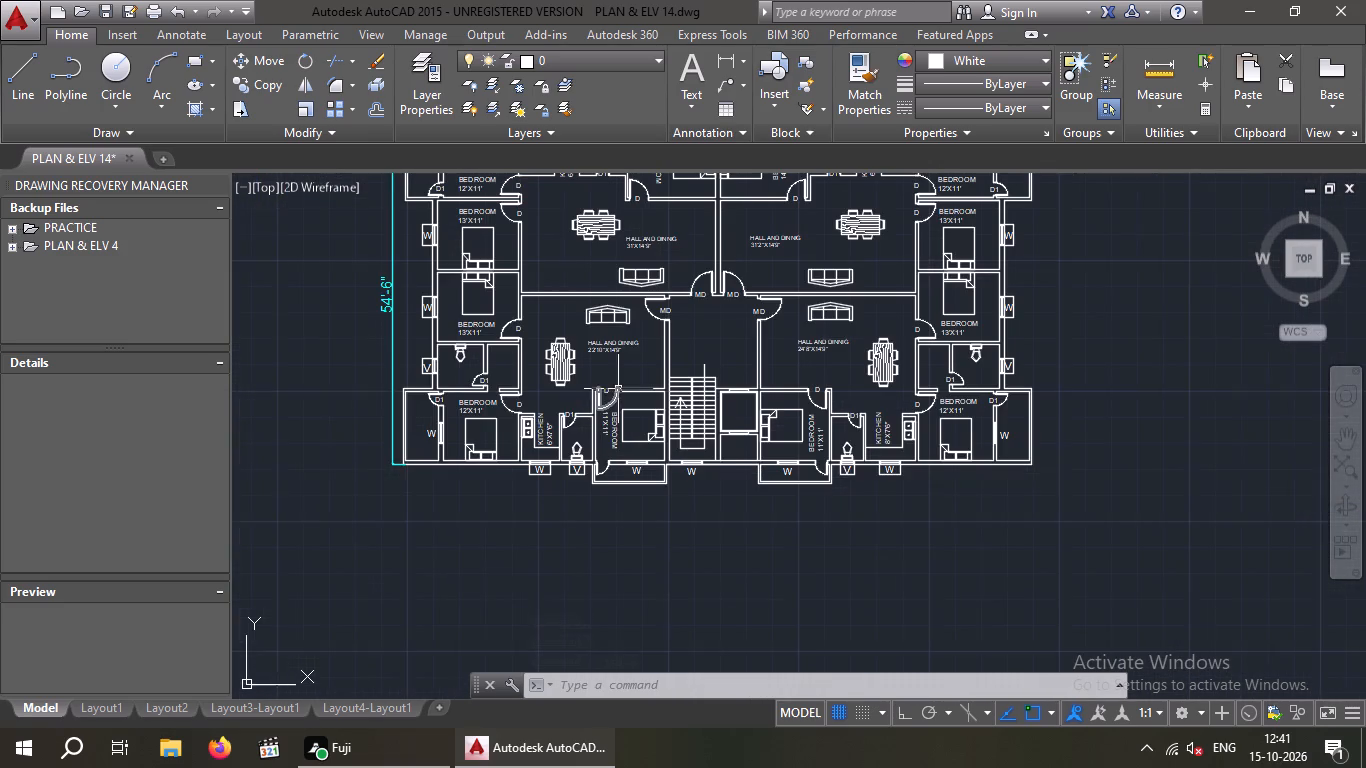
middle_click_drag(618, 388, 595, 408)
middle_click_drag(663, 356, 709, 330)
scroll(719, 326, "down", 1)
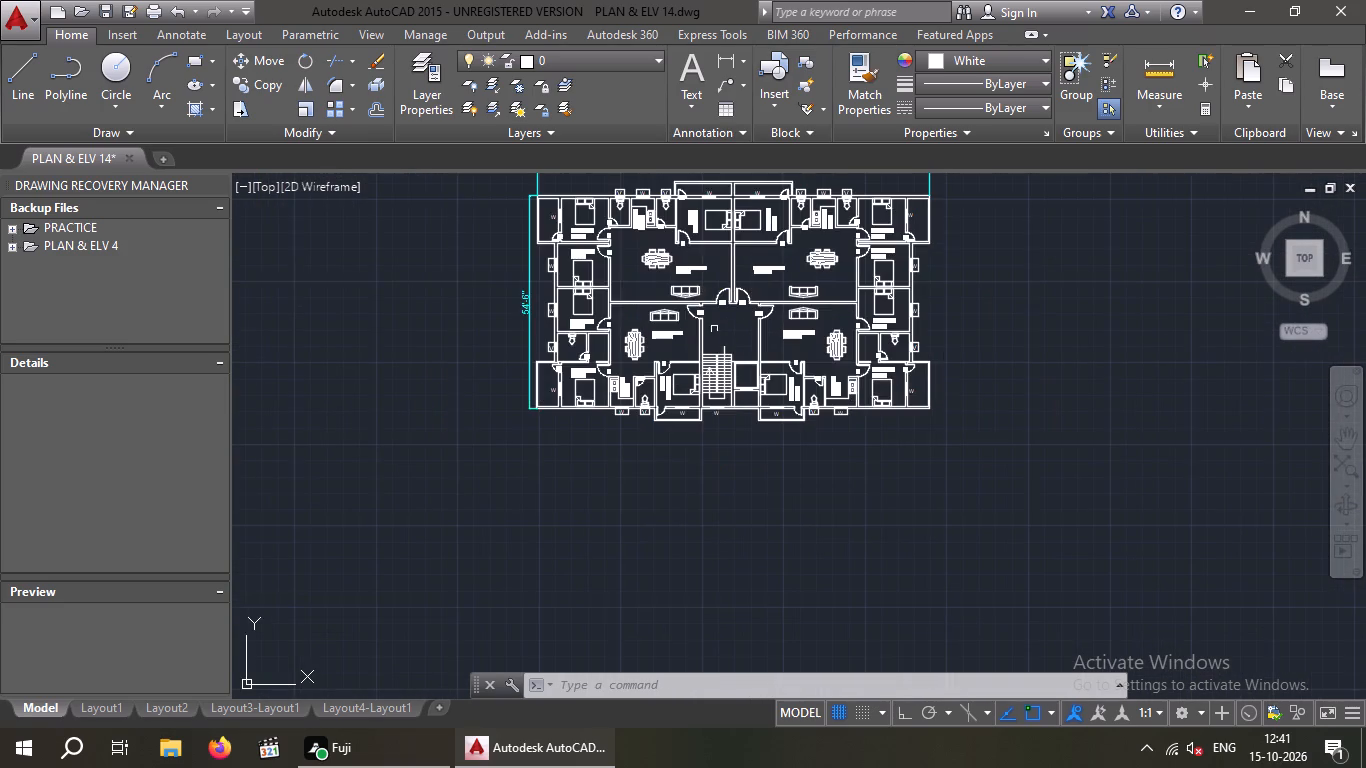
scroll(753, 377, "down", 1)
middle_click_drag(752, 377, 694, 367)
middle_click_drag(676, 506, 724, 285)
scroll(711, 304, "down", 3)
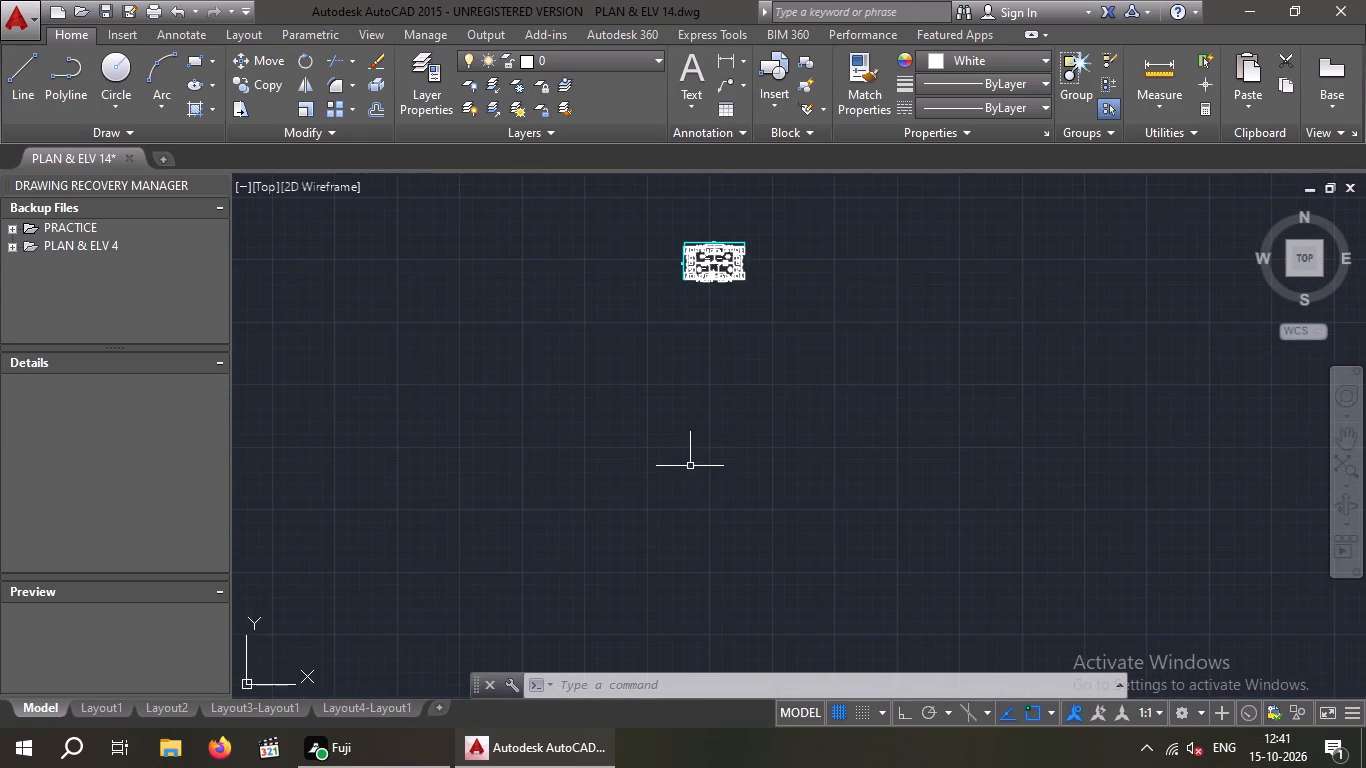
middle_click_drag(705, 467, 713, 222)
scroll(696, 511, "up", 5)
middle_click_drag(712, 499, 709, 315)
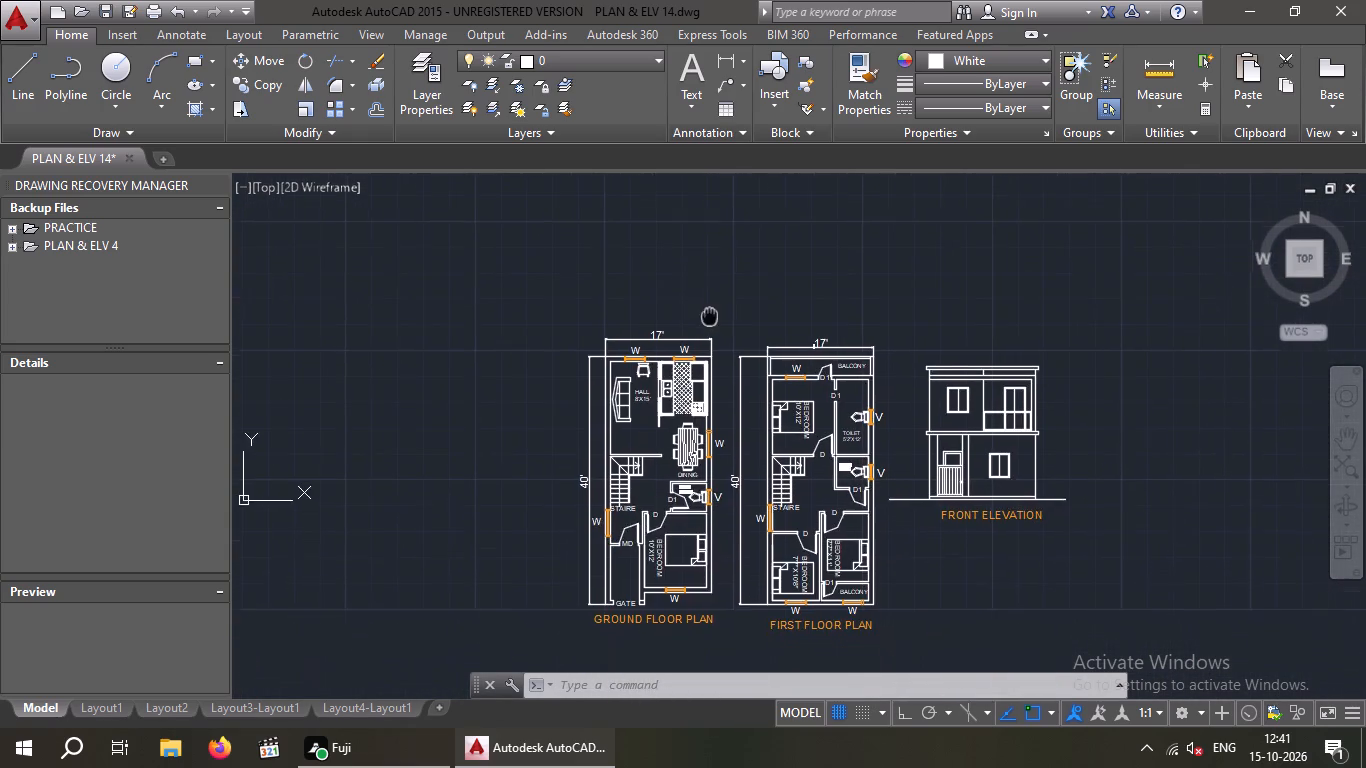
scroll(693, 485, "up", 5)
left_click_drag(737, 468, 603, 520)
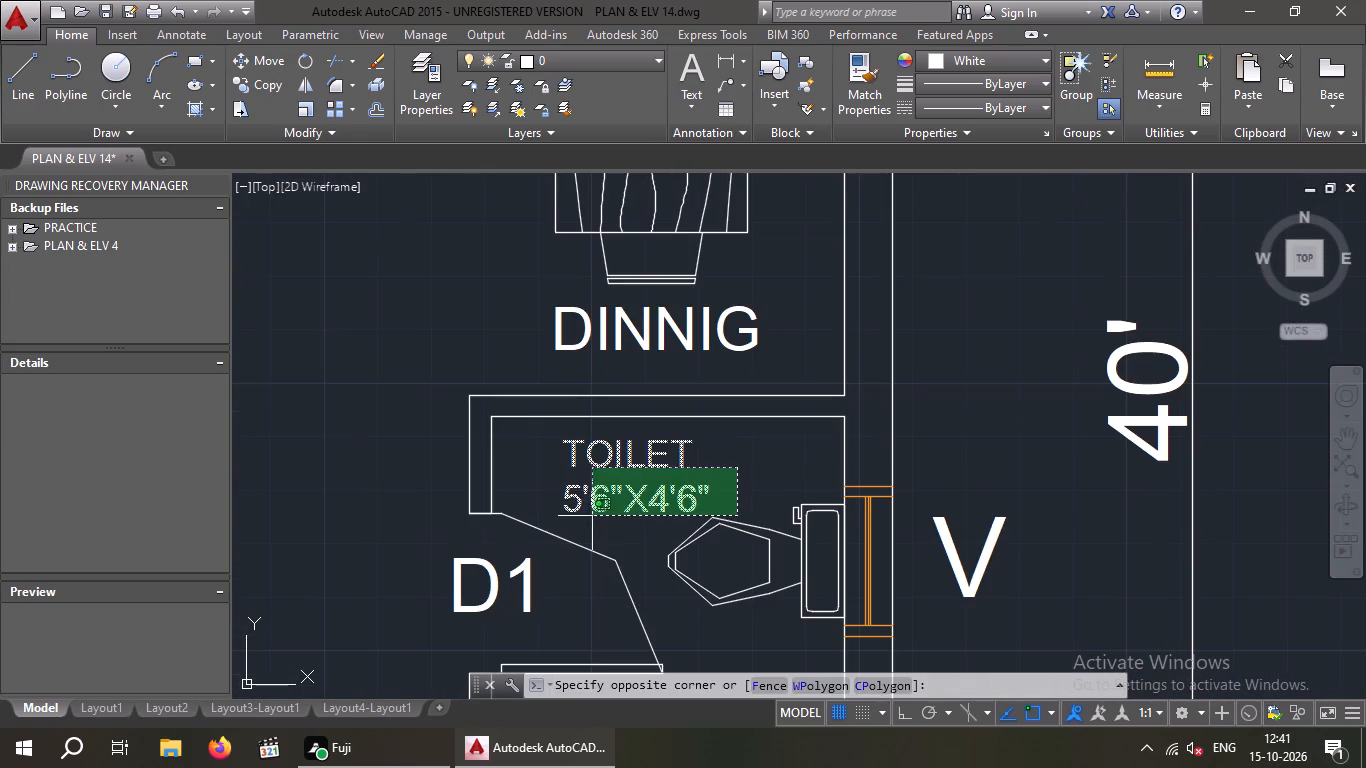
left_click(579, 499)
left_click(261, 85)
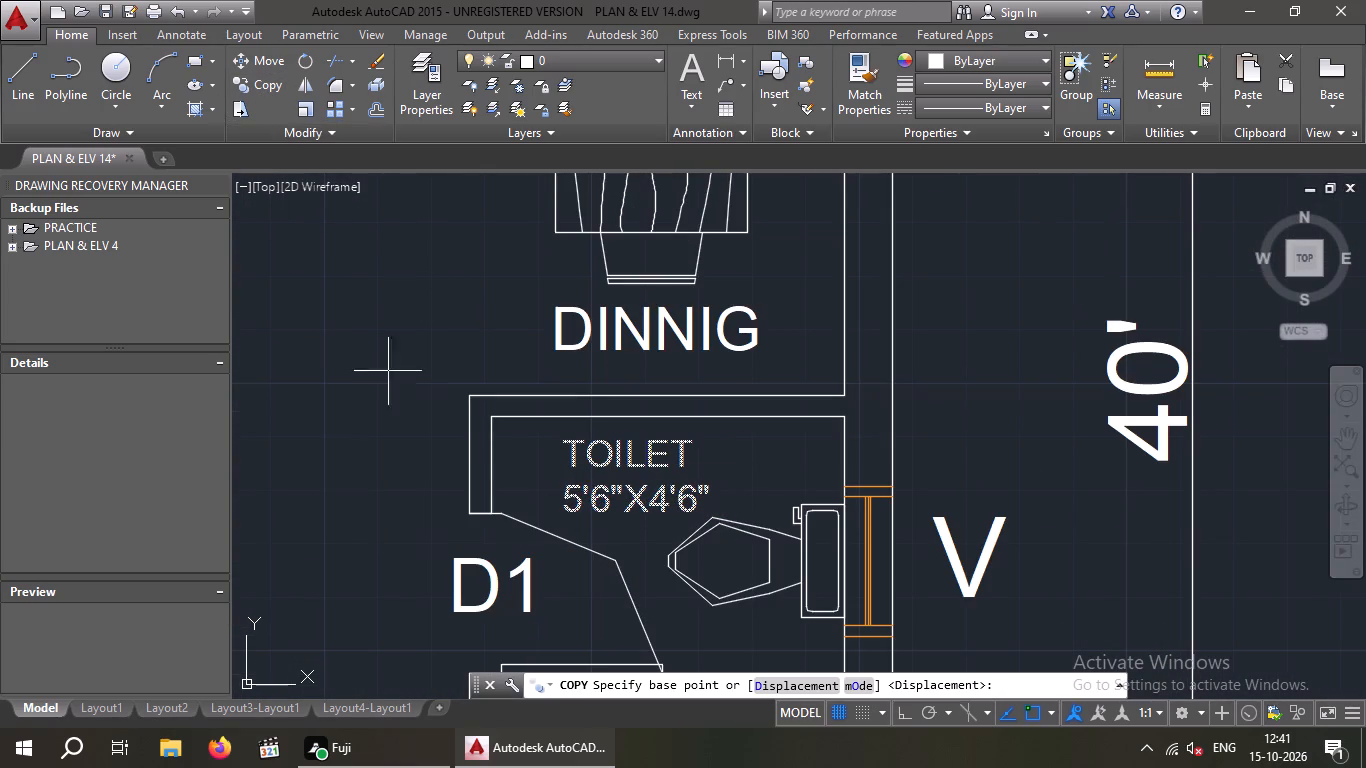
right_click(556, 511)
left_click(557, 506)
left_click(564, 511)
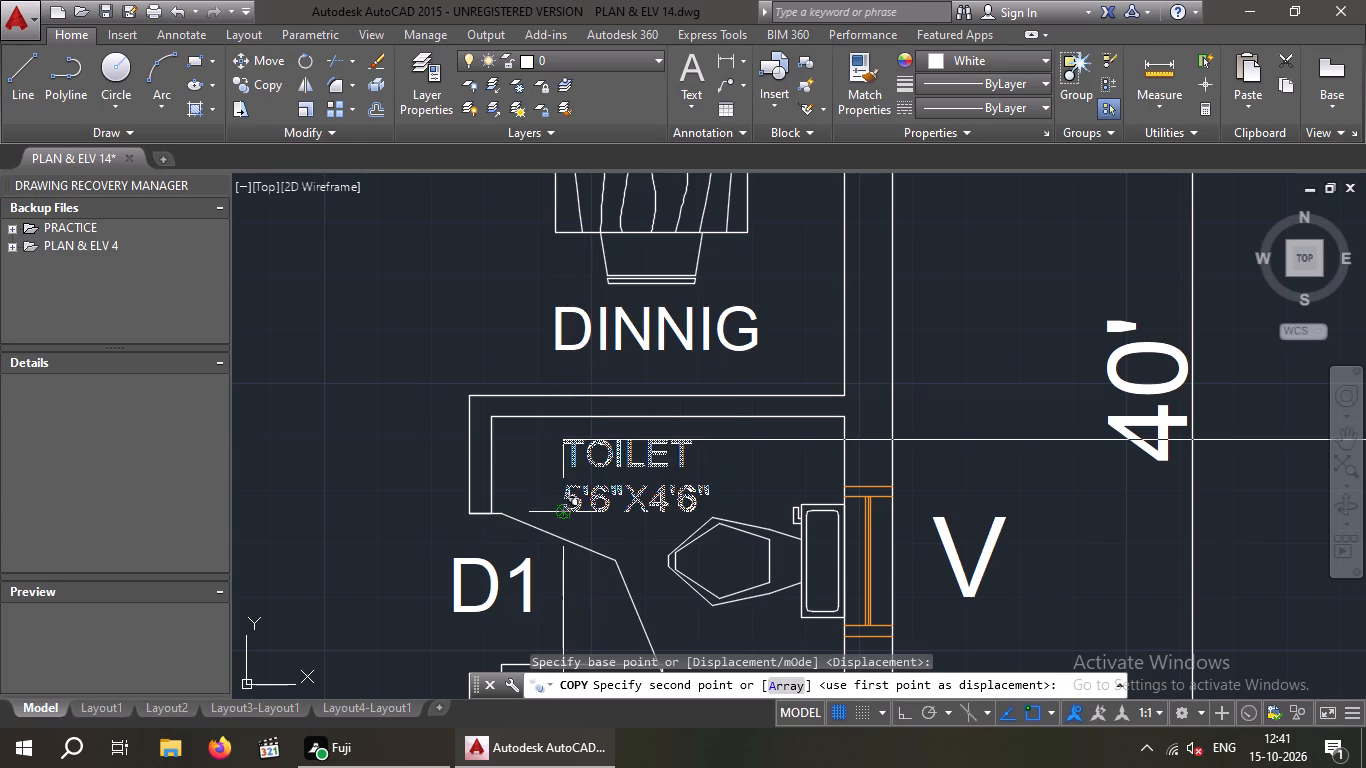
scroll(579, 477, "down", 5)
scroll(688, 428, "down", 2)
middle_click_drag(684, 452, 680, 463)
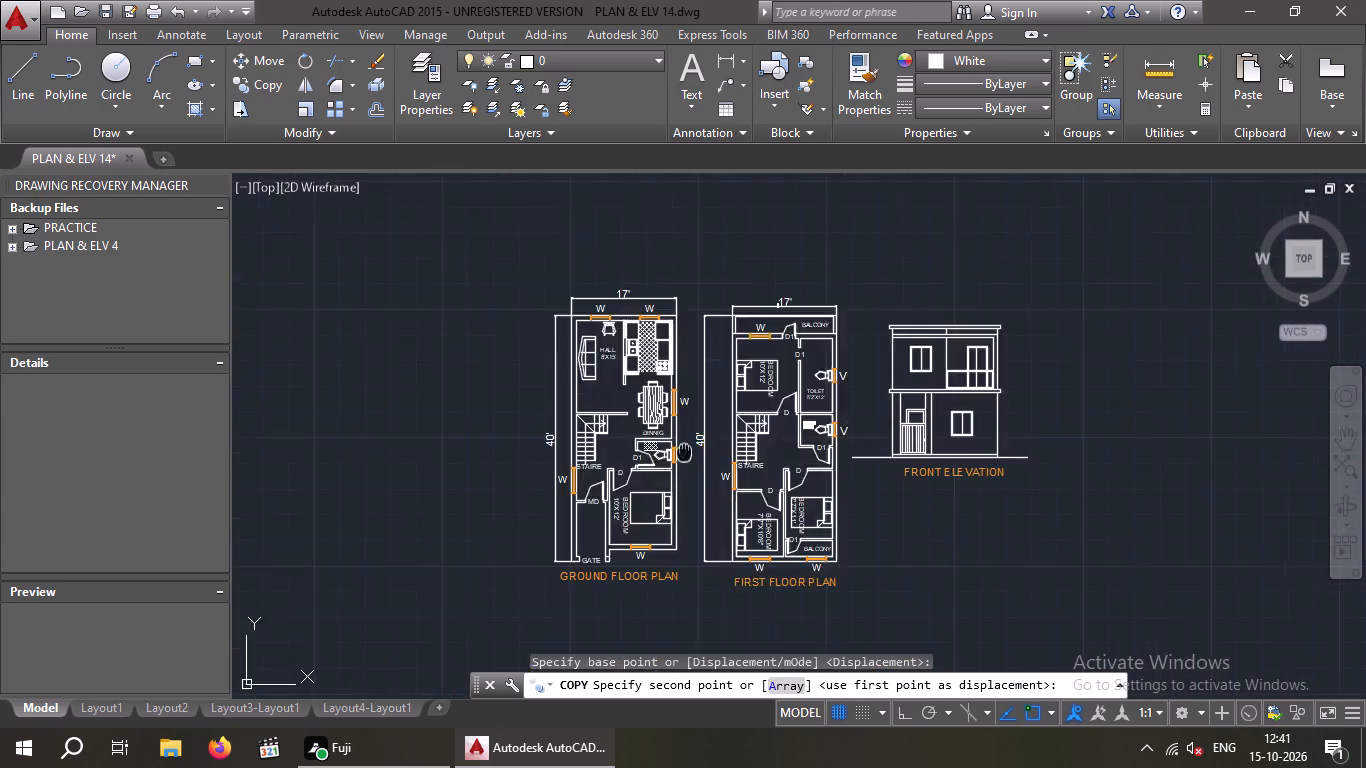
middle_click_drag(680, 463, 508, 739)
scroll(712, 390, "down", 8)
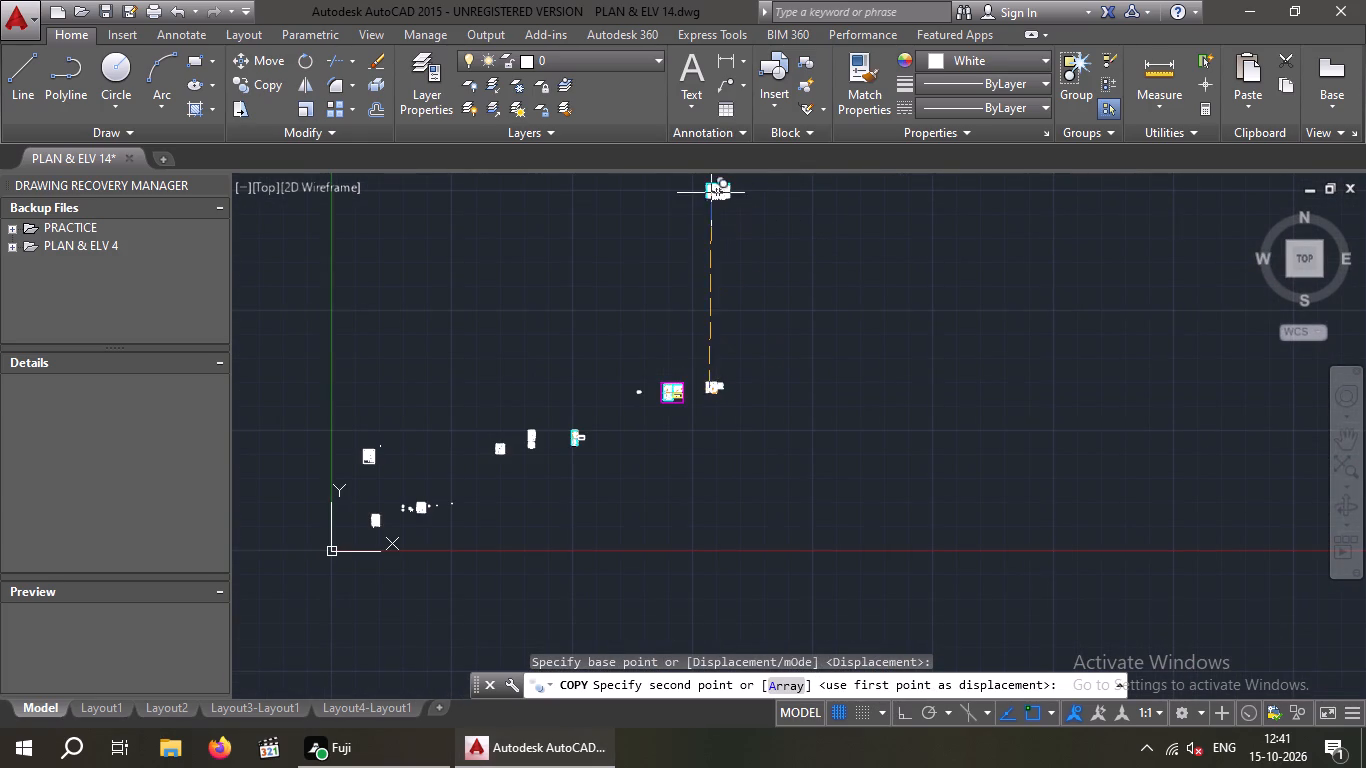
scroll(709, 193, "up", 7)
middle_click_drag(664, 310, 532, 580)
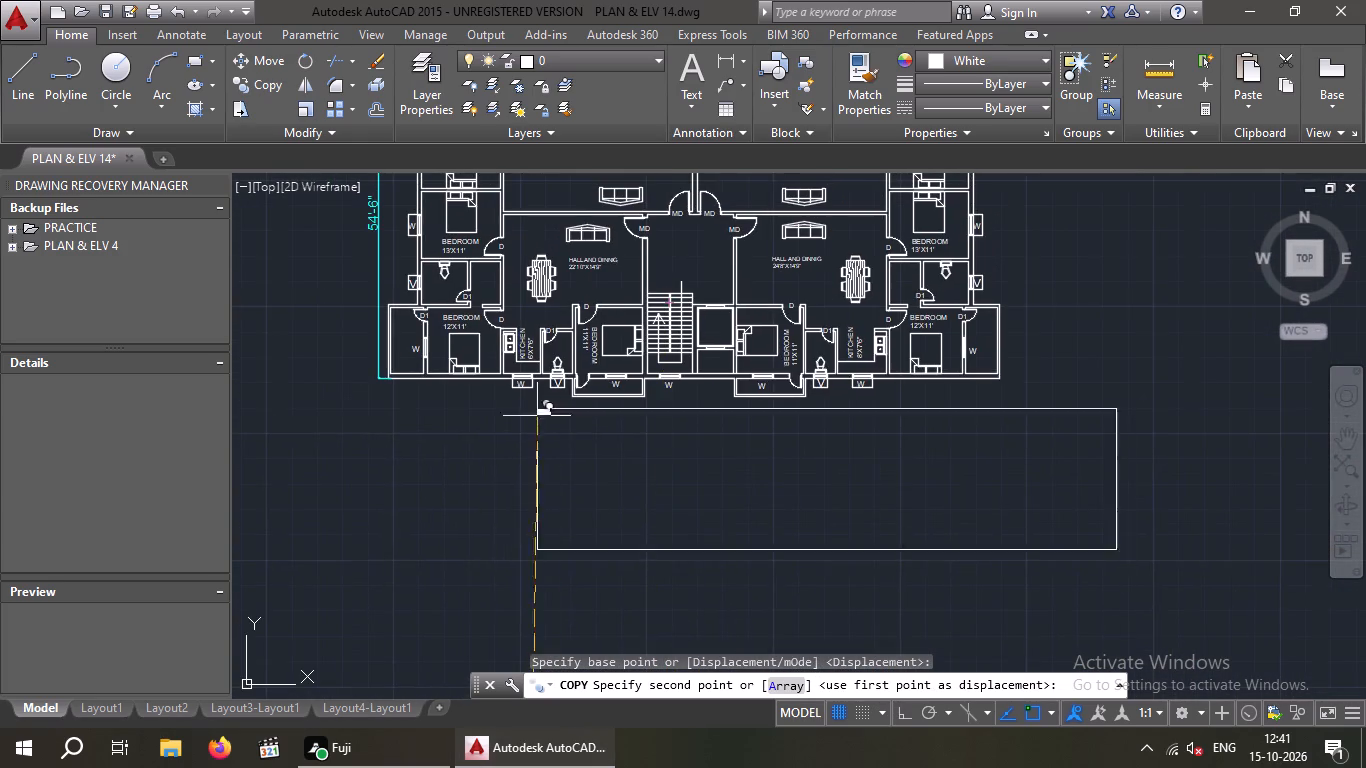
scroll(570, 380, "up", 4)
middle_click_drag(477, 379, 481, 594)
scroll(465, 449, "up", 2)
left_click(422, 398)
scroll(459, 400, "down", 8)
right_click(579, 447)
right_click(578, 446)
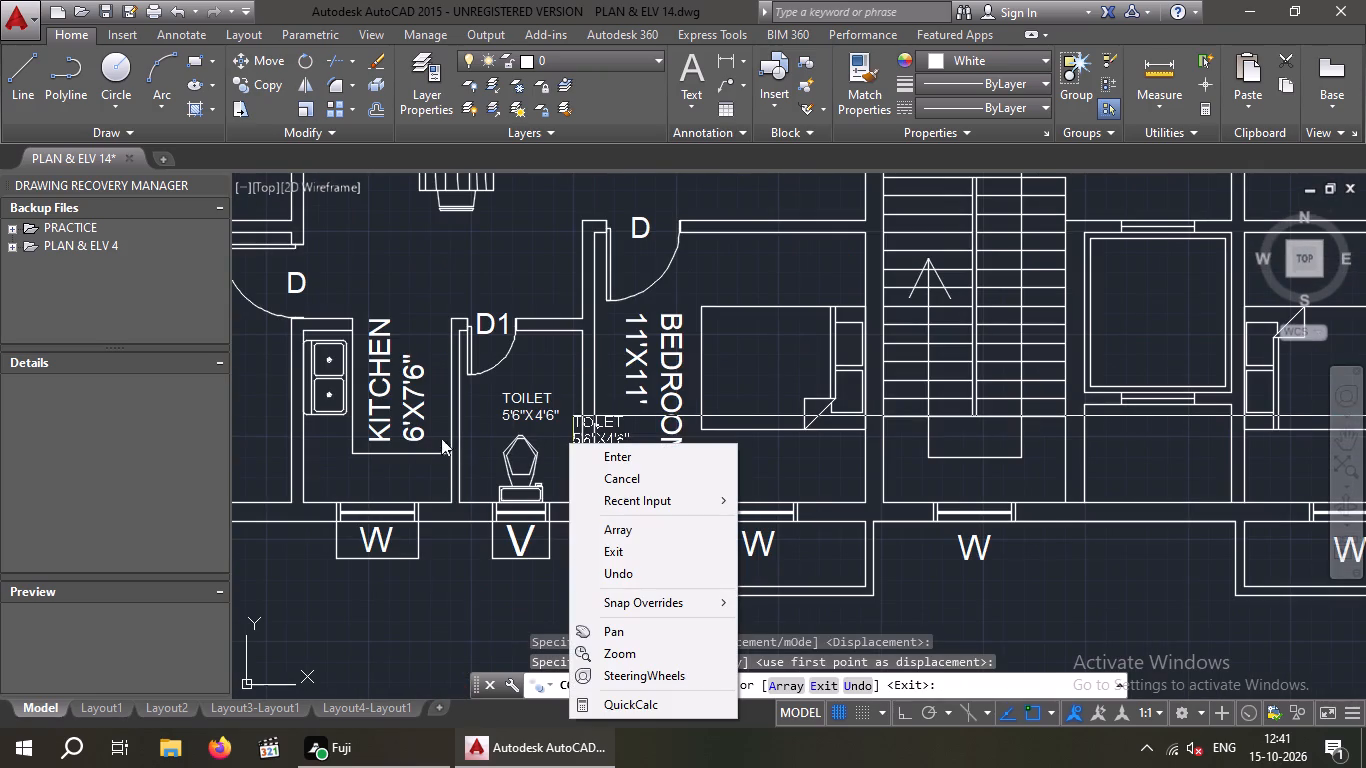
left_click(451, 582)
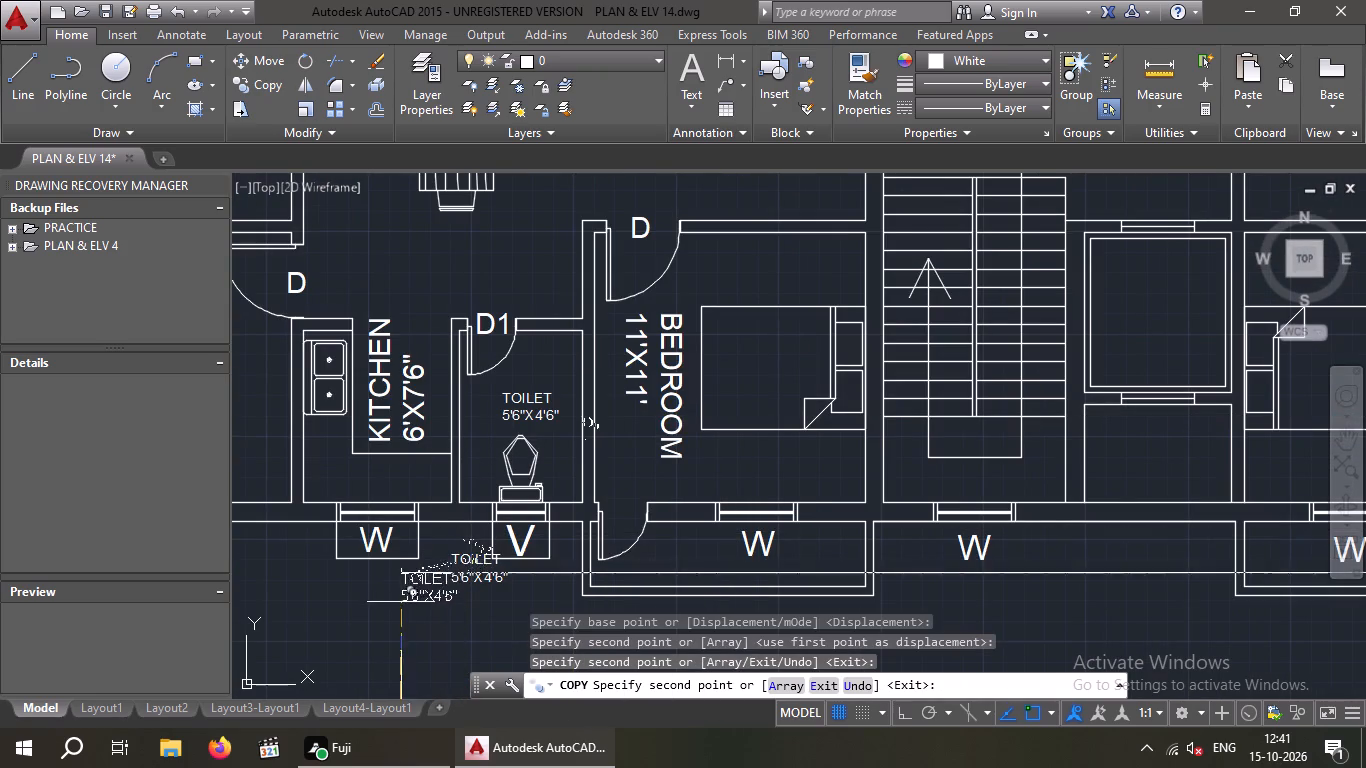
Place another TOILET label copy in the lower-left flat's second toilet, between its 13'X11' and 12'X11' bedrooms.
middle_click_drag(402, 598, 706, 622)
middle_click_drag(483, 426, 482, 674)
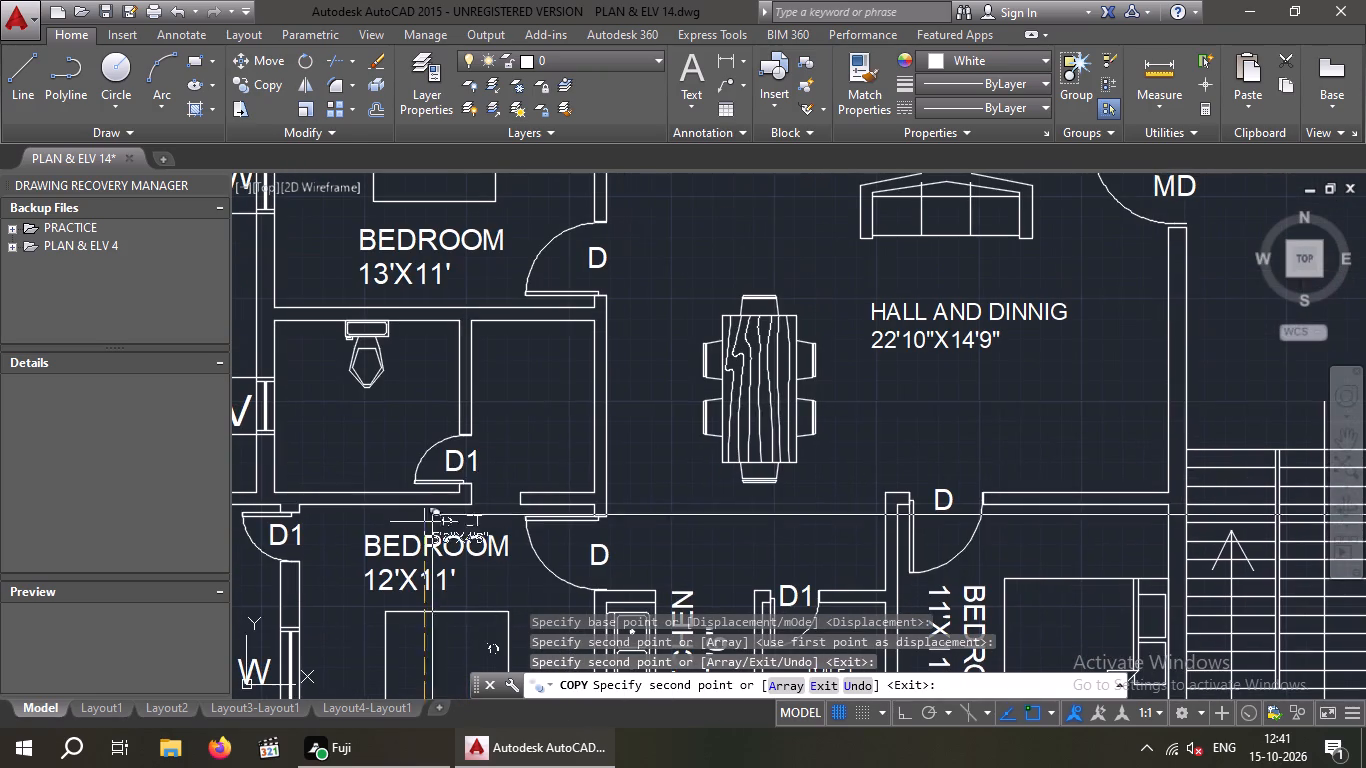
left_click(329, 443)
Place TOILET label copies in the upper-left flat's two toilets on either side of the kitchen.
scroll(396, 422, "down", 3)
middle_click_drag(354, 513, 339, 554)
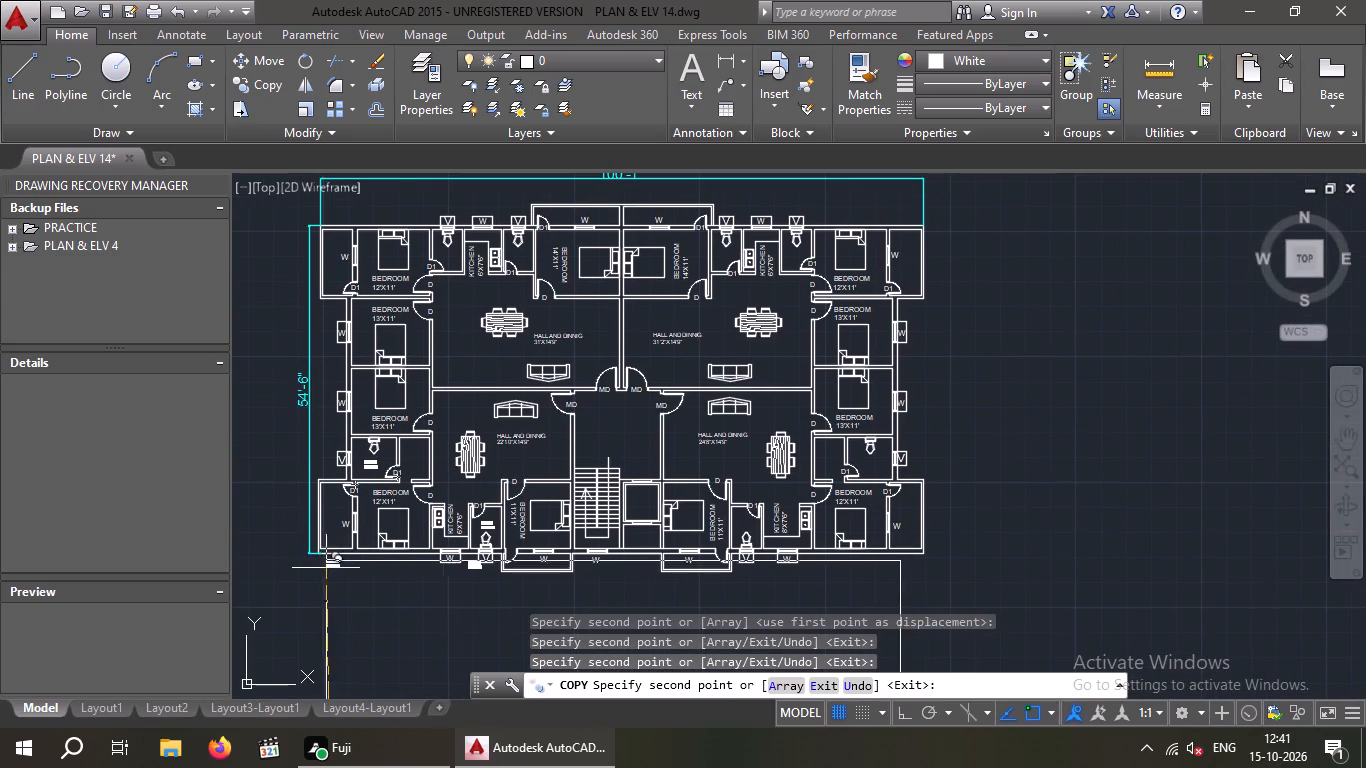
scroll(441, 265, "up", 4)
left_click(440, 237)
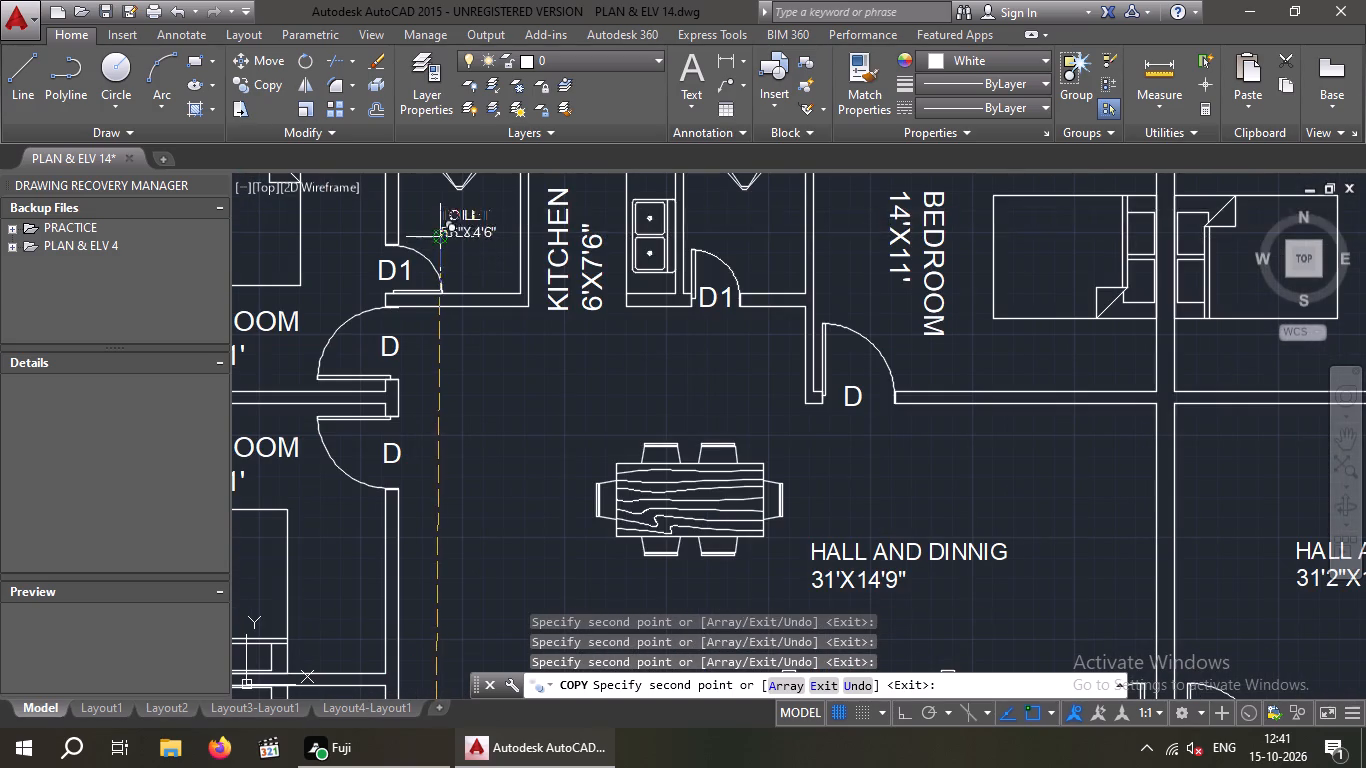
left_click(723, 237)
Place TOILET label copies in the lower-right flat's toilet beside the kitchen and its toilet between the two bedrooms.
scroll(725, 247, "down", 3)
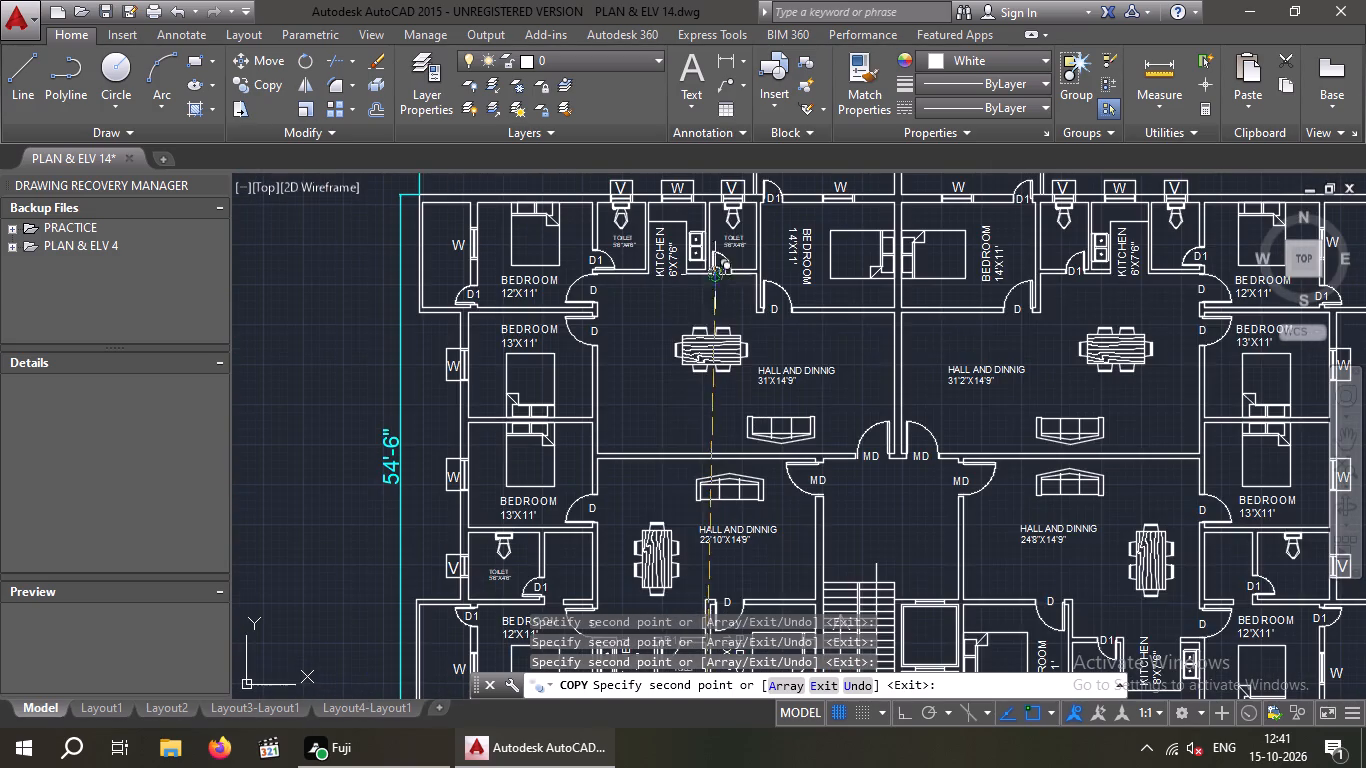
middle_click_drag(626, 505, 571, 263)
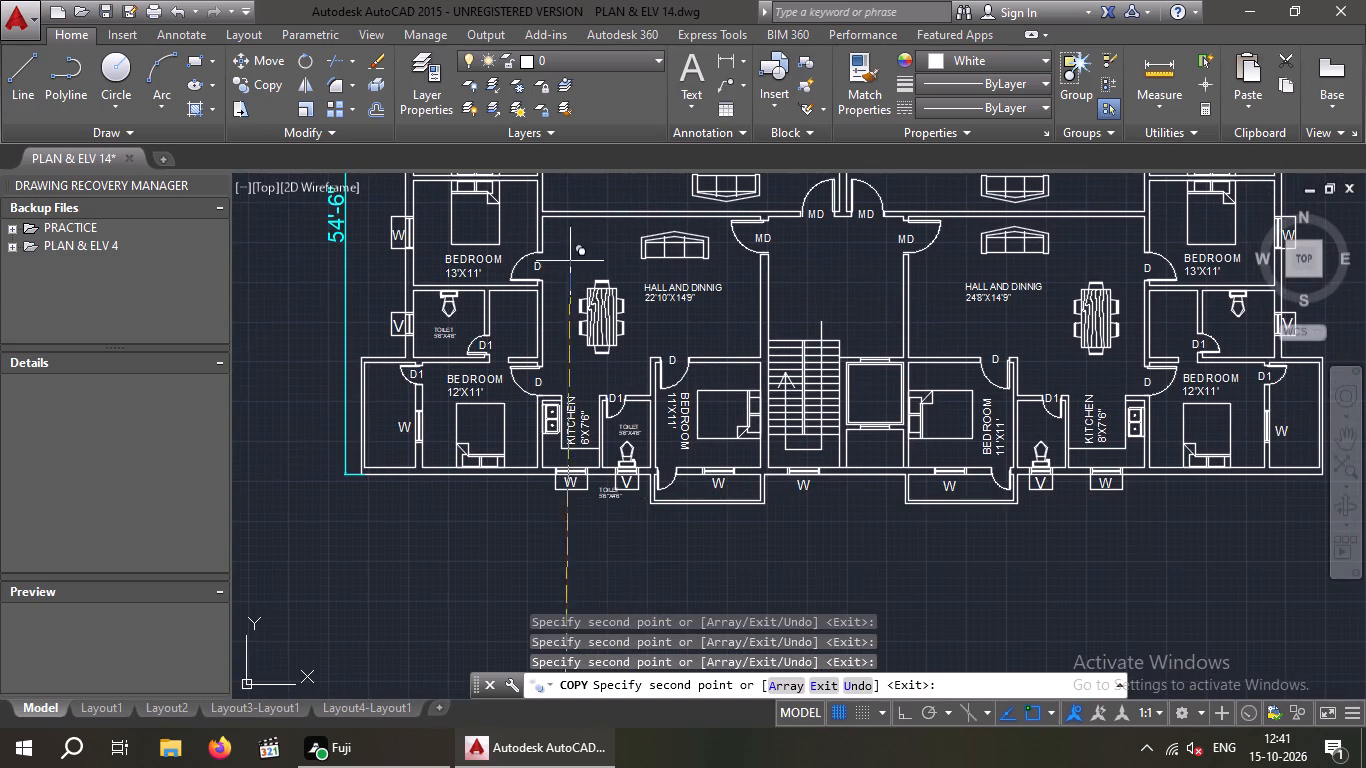
middle_click_drag(1089, 459, 819, 503)
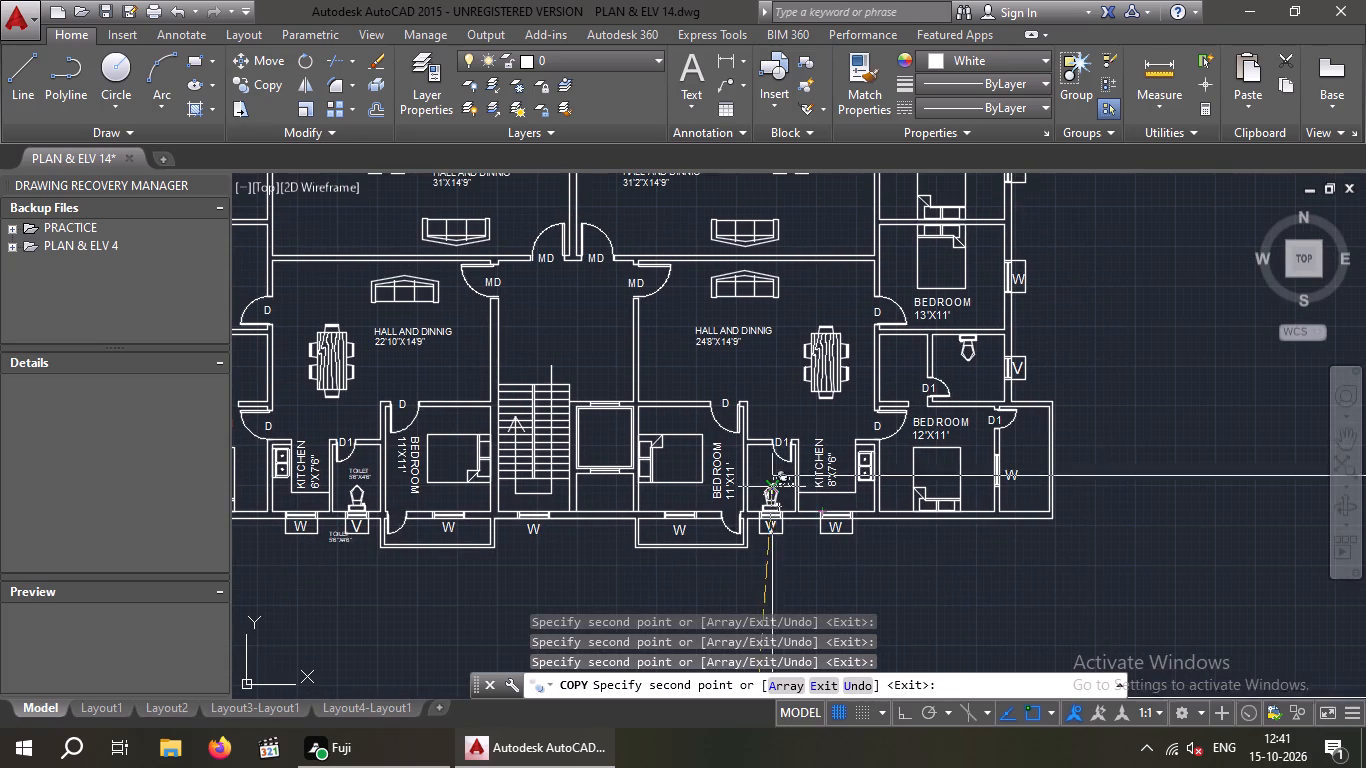
scroll(807, 470, "up", 3)
left_click(609, 498)
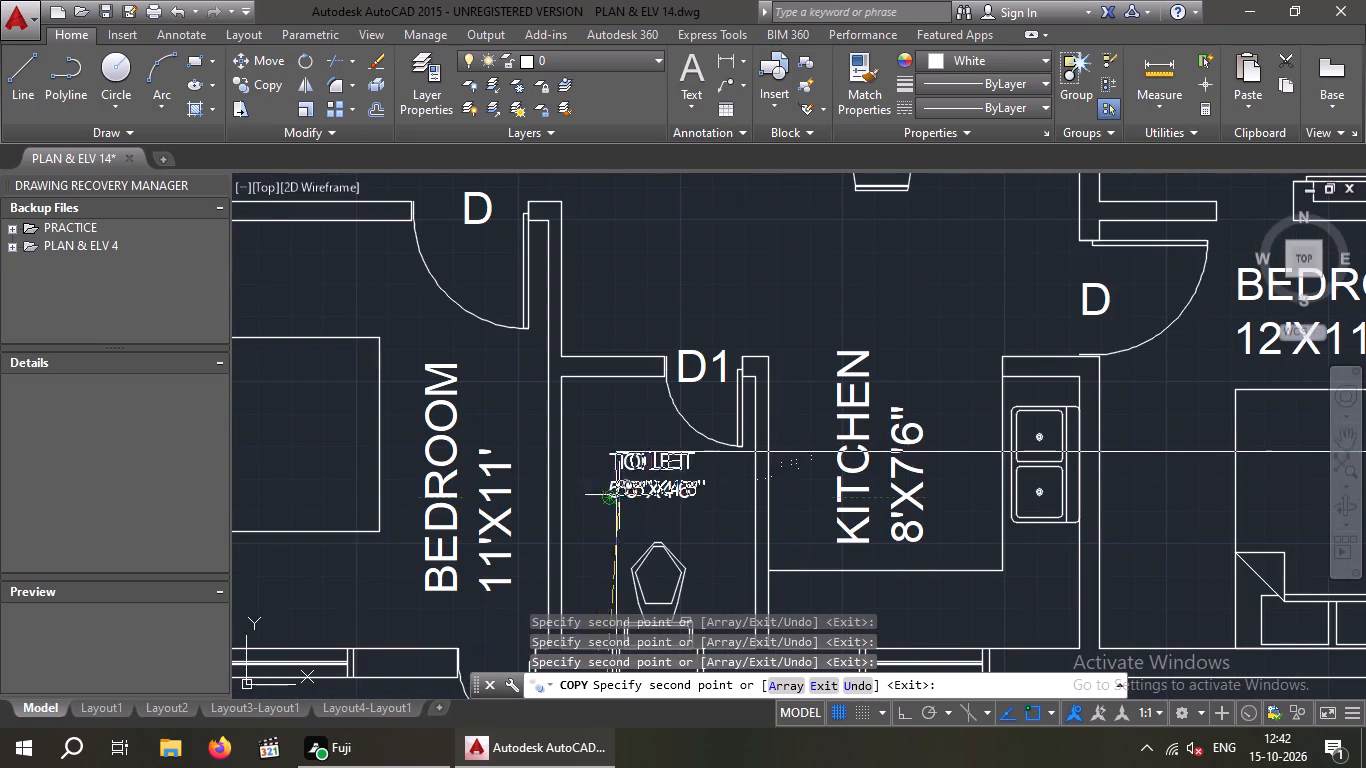
scroll(688, 475, "down", 4)
scroll(821, 433, "up", 2)
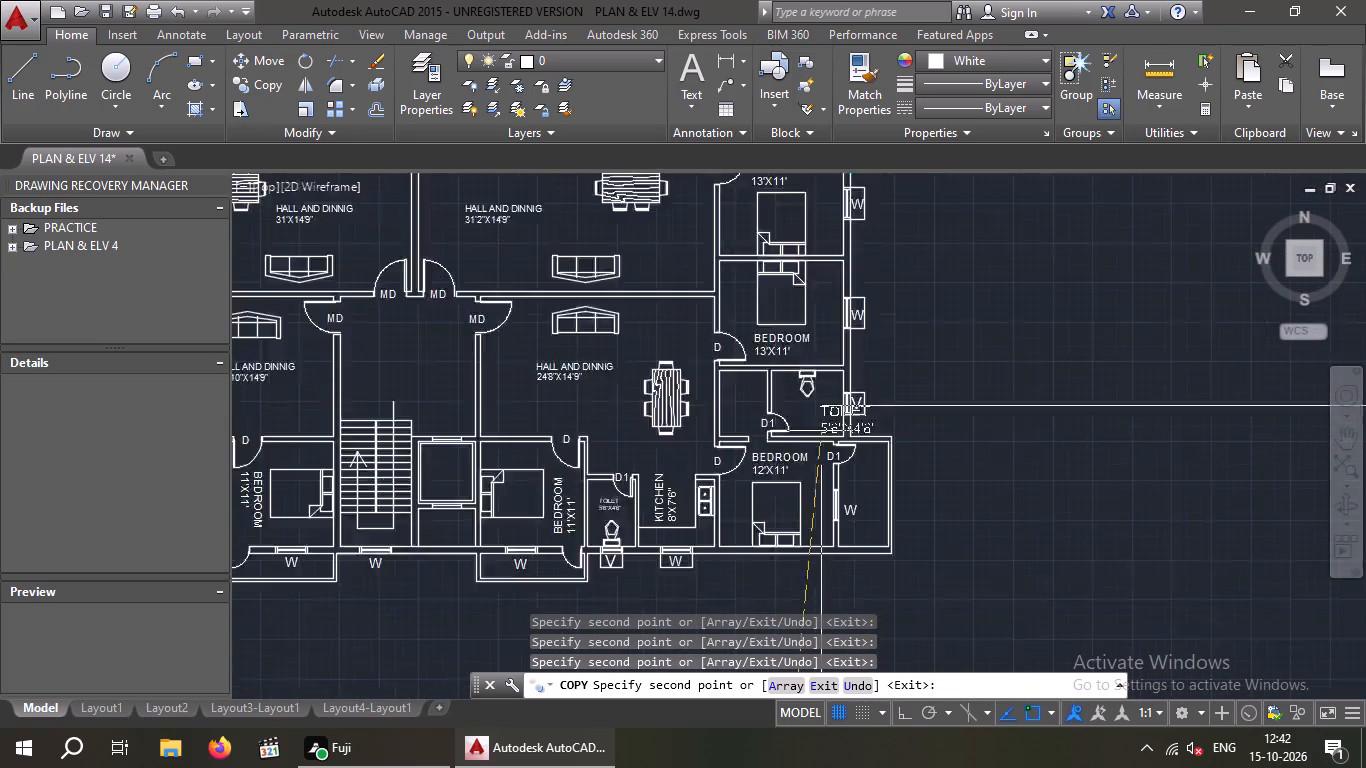
scroll(821, 431, "up", 2)
left_click(745, 375)
Place TOILET label copies in the upper-right flat's two toilets on either side of the kitchen and finish copying.
scroll(780, 376, "down", 4)
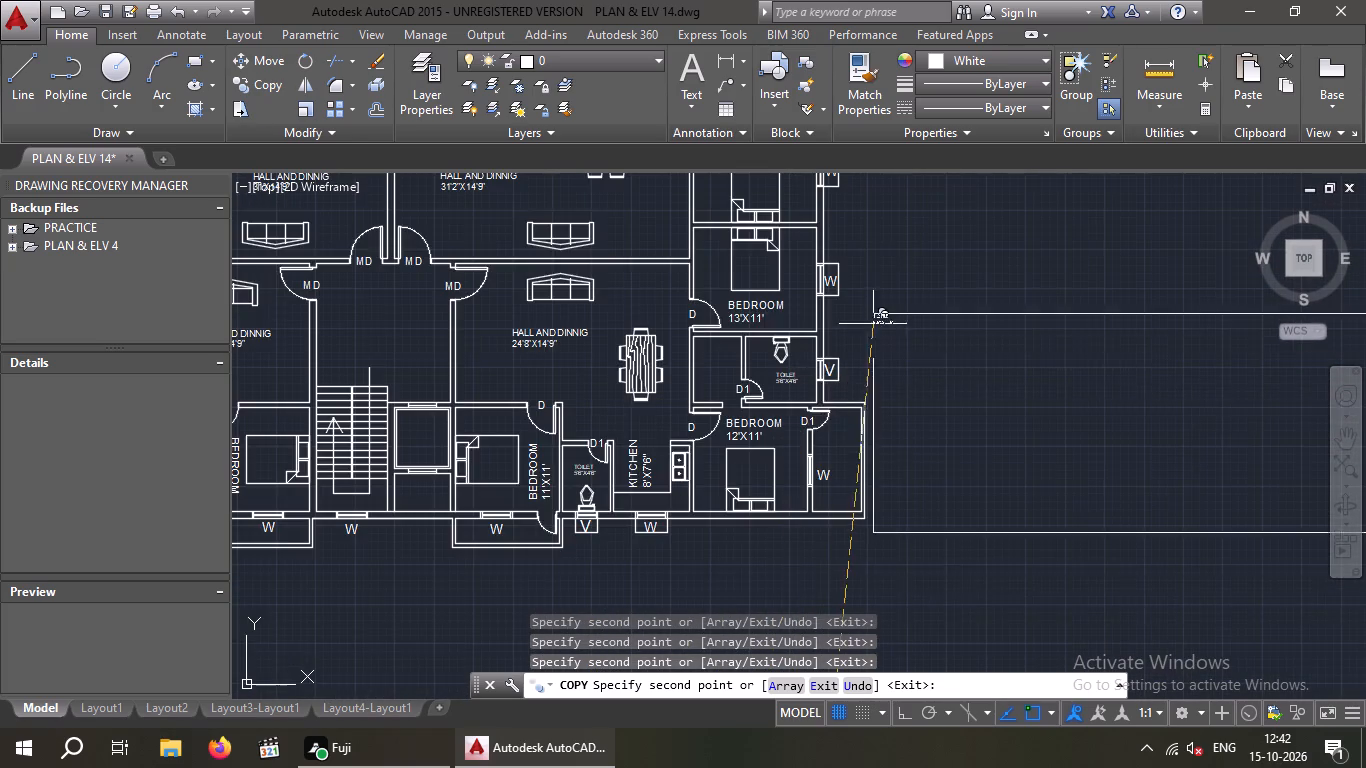
scroll(871, 324, "down", 1)
middle_click_drag(859, 389, 814, 632)
scroll(719, 413, "up", 4)
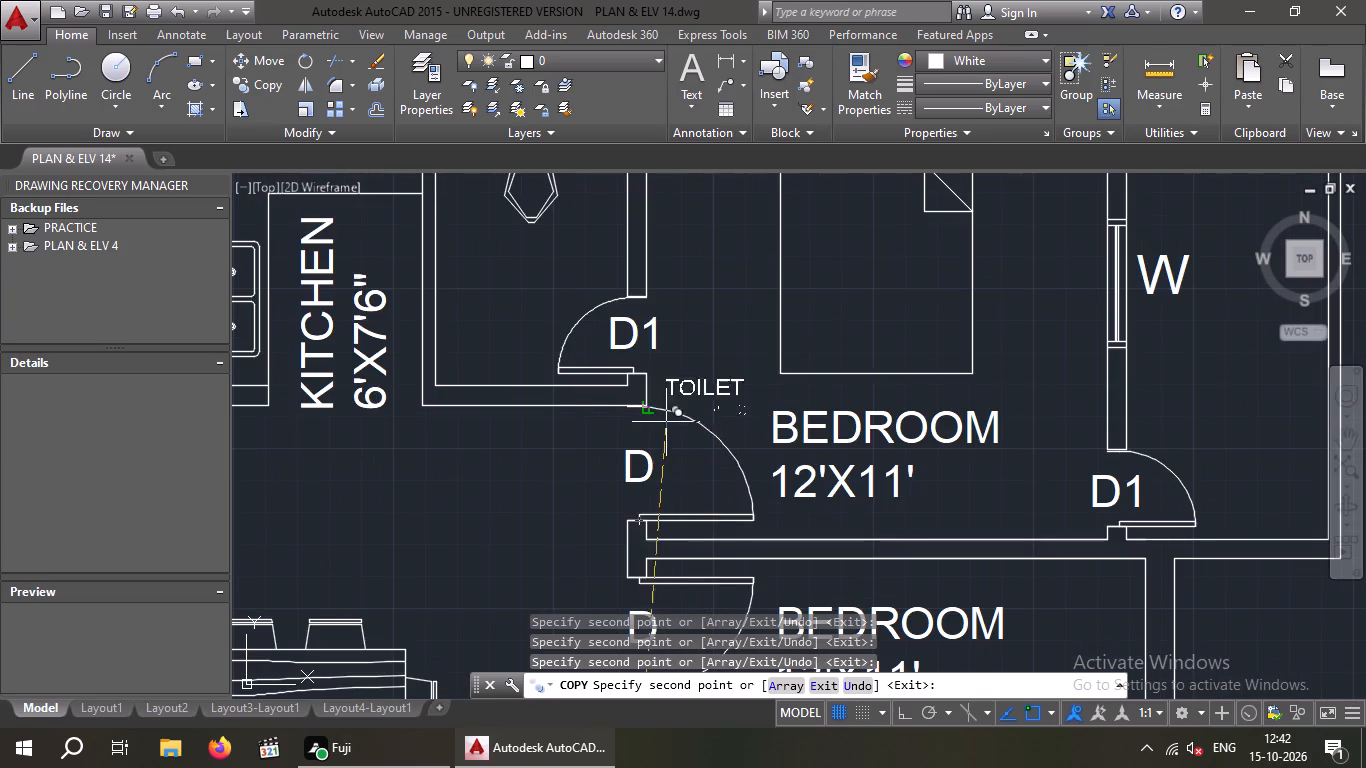
left_click(493, 305)
scroll(497, 311, "down", 4)
middle_click_drag(507, 332, 706, 378)
scroll(627, 359, "up", 3)
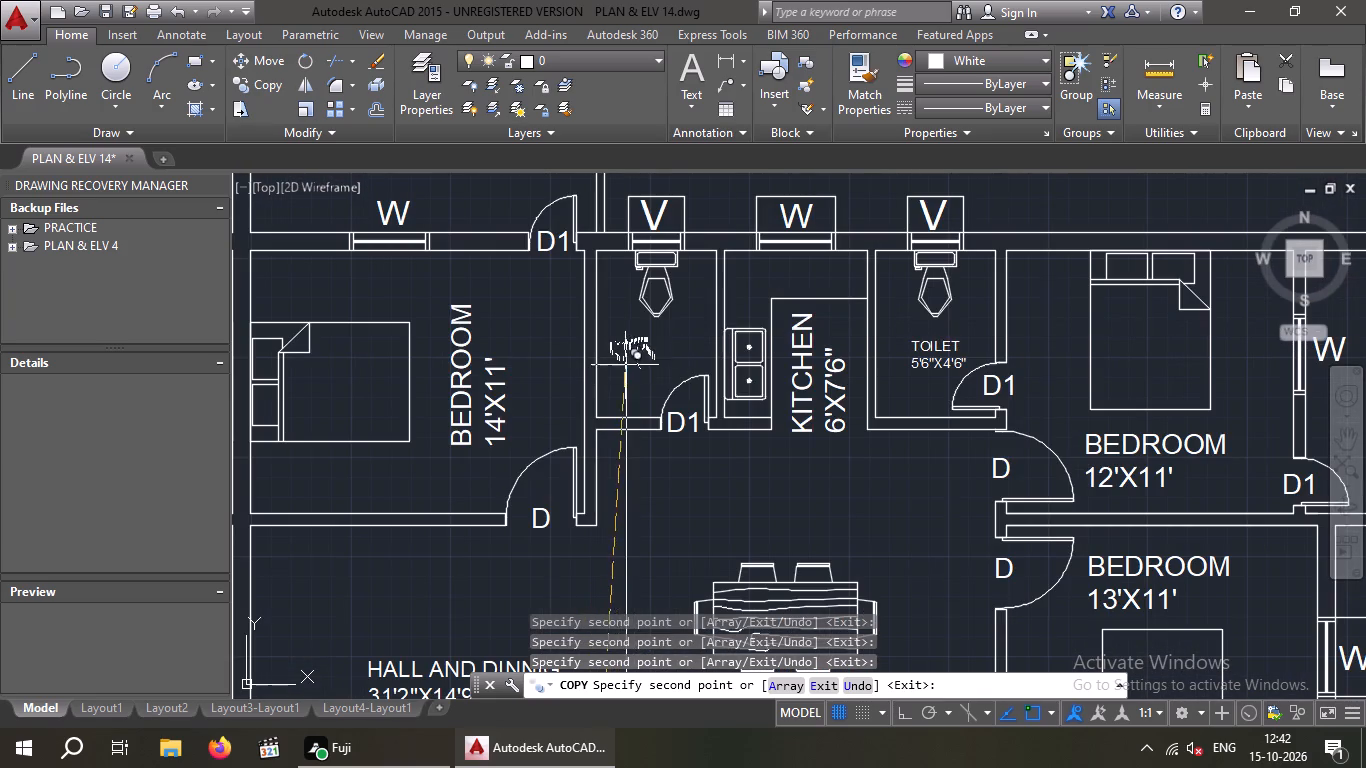
left_click(620, 362)
scroll(744, 356, "down", 3)
key("Escape")
key("Escape")
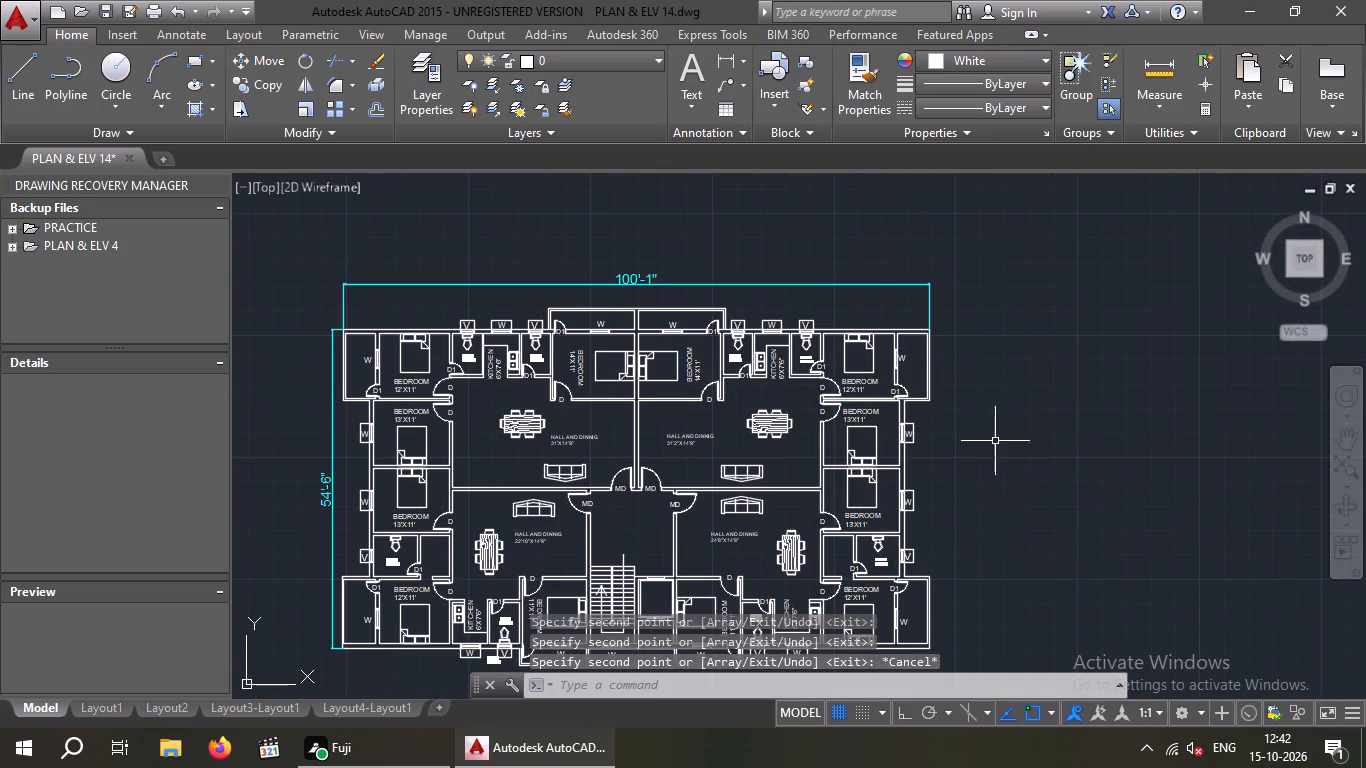
Erase the stray TOILET label lying outside the building below the lower-left flat's toilet ventilator.
middle_click_drag(1043, 446, 1054, 325)
scroll(1073, 278, "down", 1)
scroll(723, 461, "up", 2)
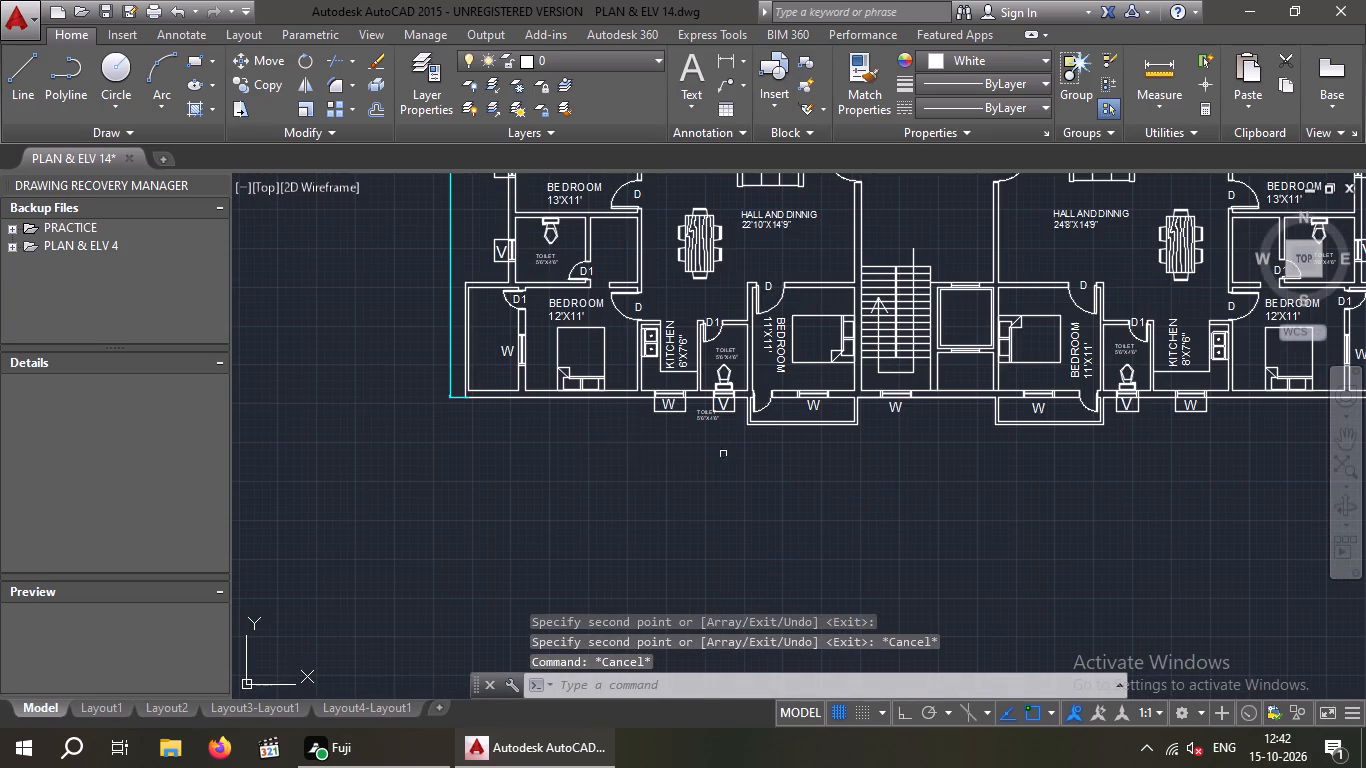
scroll(712, 443, "up", 4)
left_click(695, 378)
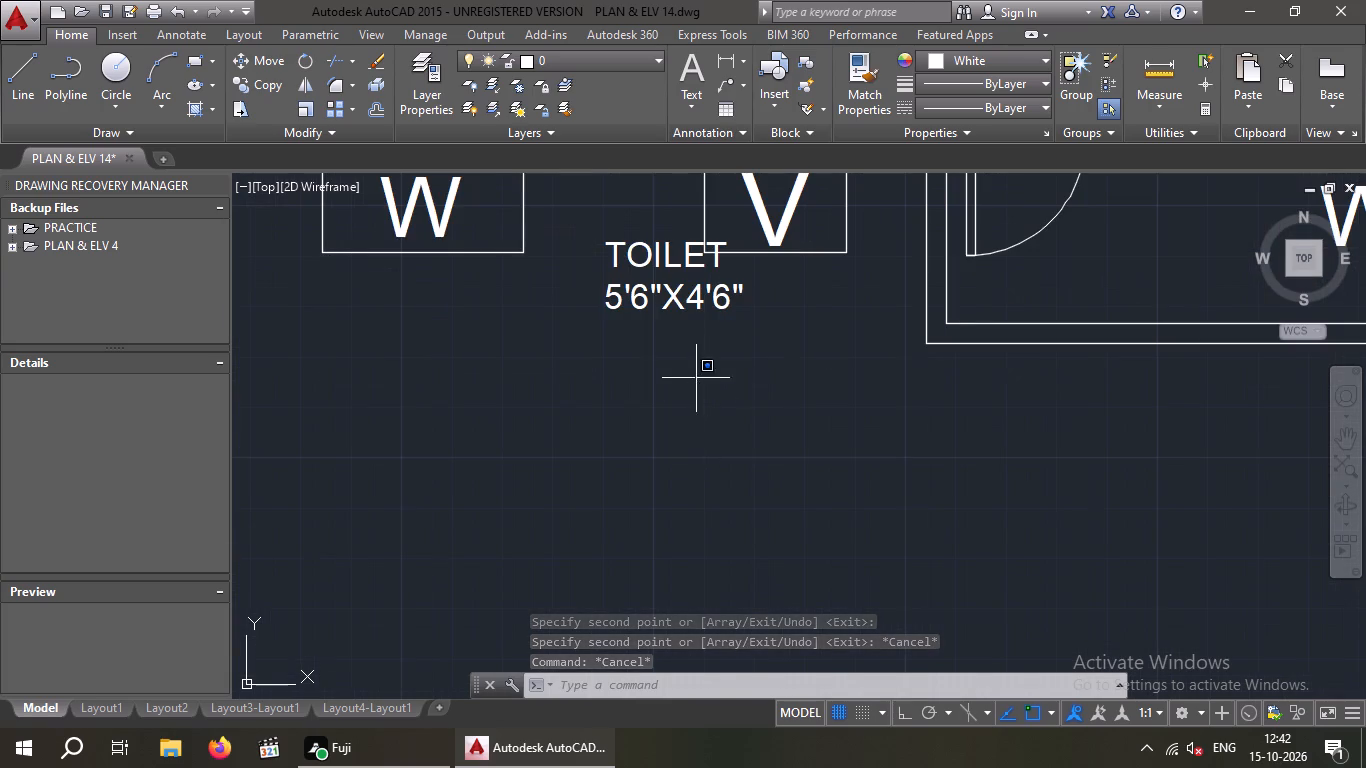
left_click(559, 248)
key("Delete")
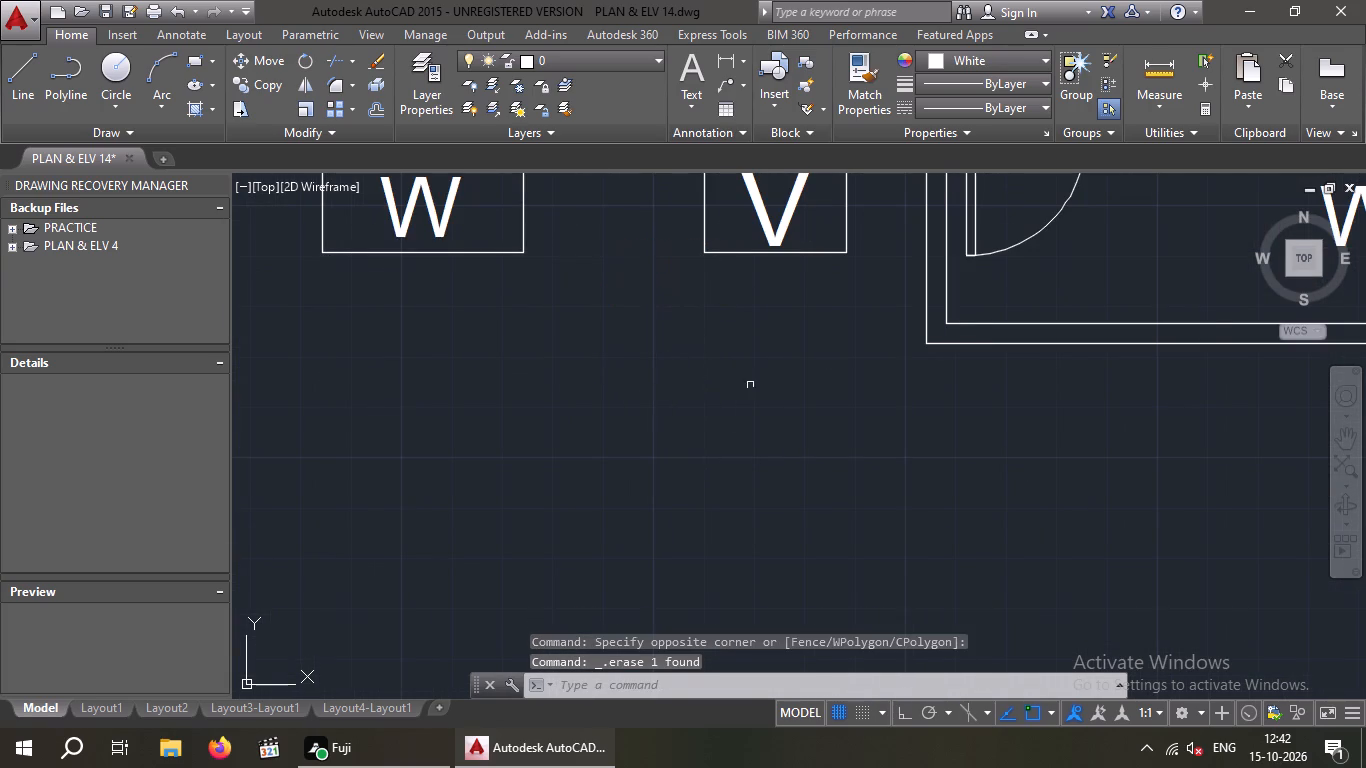
Save the drawing.
scroll(753, 387, "down", 4)
middle_click_drag(852, 524, 771, 550)
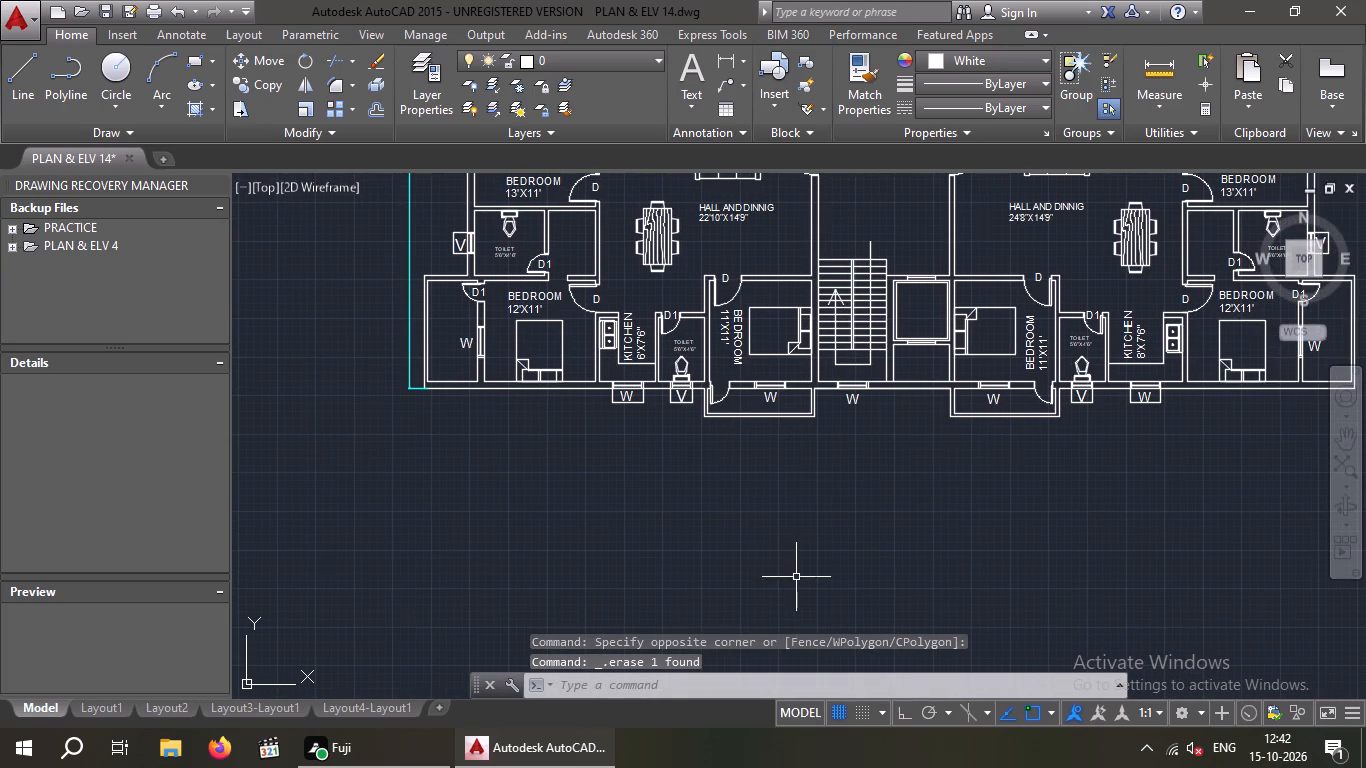
key("ctrl+s")
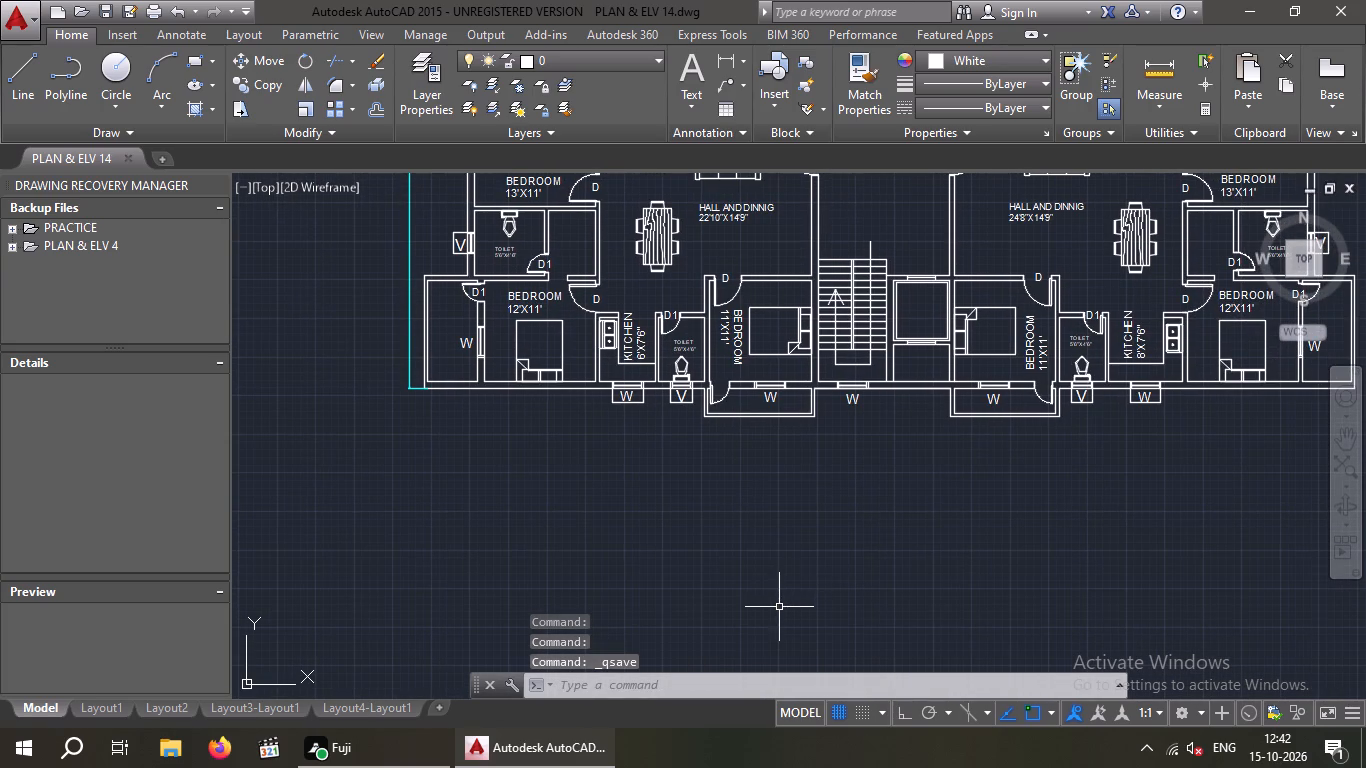
key("ctrl+s")
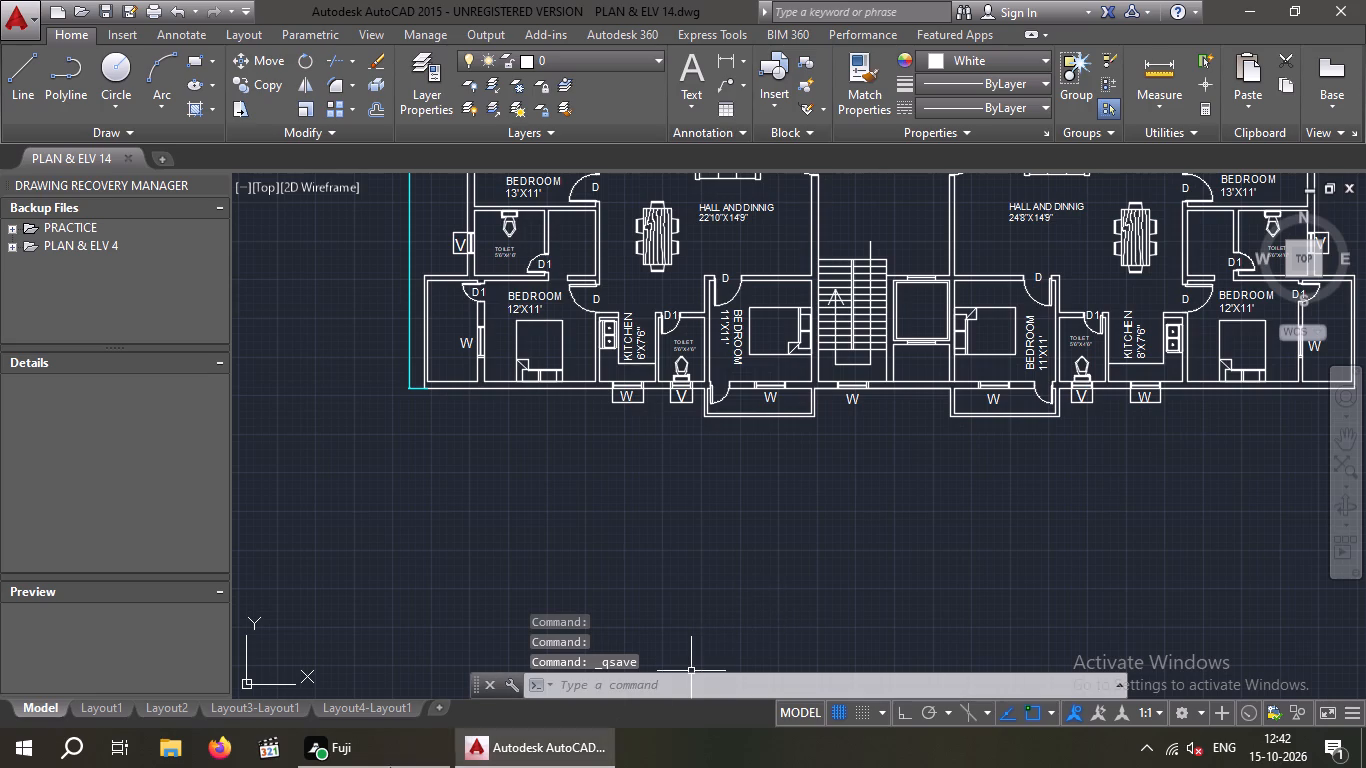
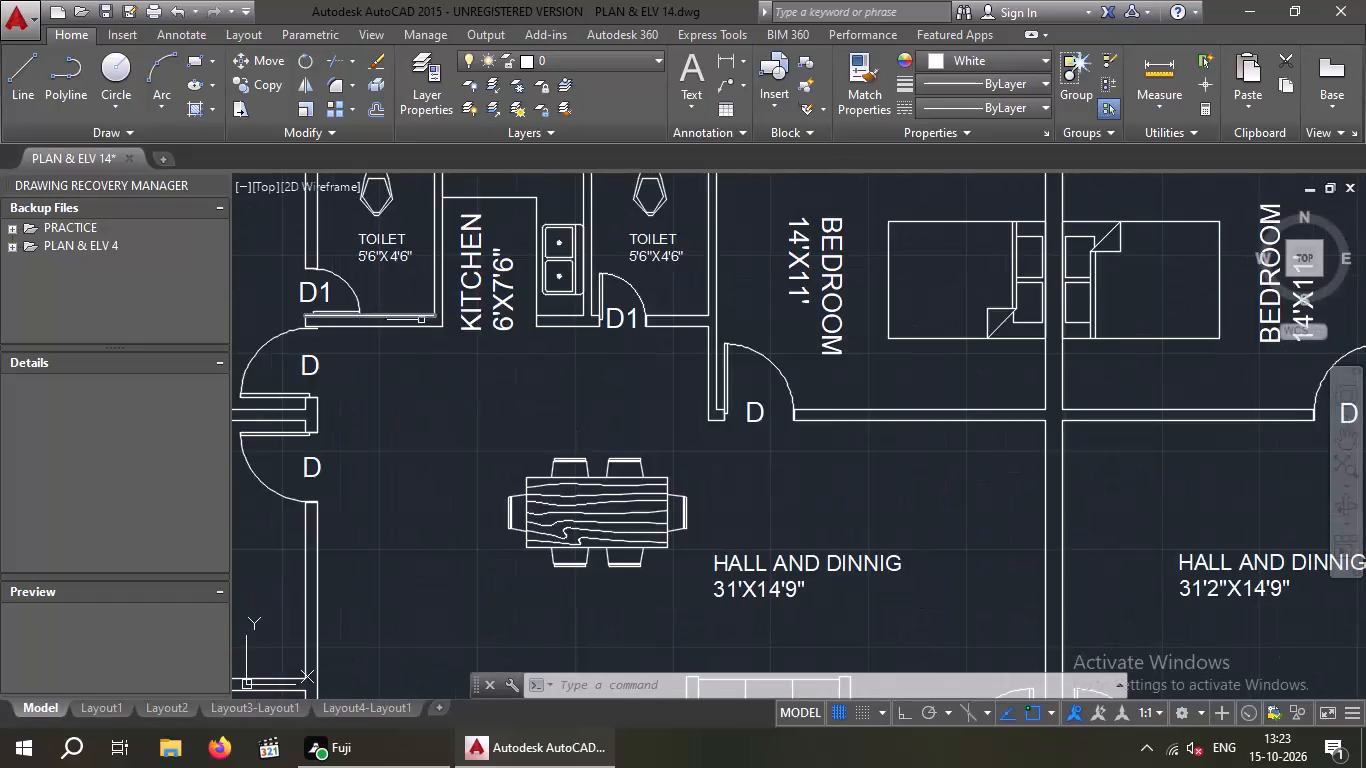
Measure the inside width and depth of the upper-left flat's toilet between the 12'X11' bedroom and the kitchen.
middle_click_drag(435, 343, 514, 482)
scroll(463, 396, "up", 3)
middle_click_drag(482, 432, 504, 526)
scroll(504, 501, "down", 2)
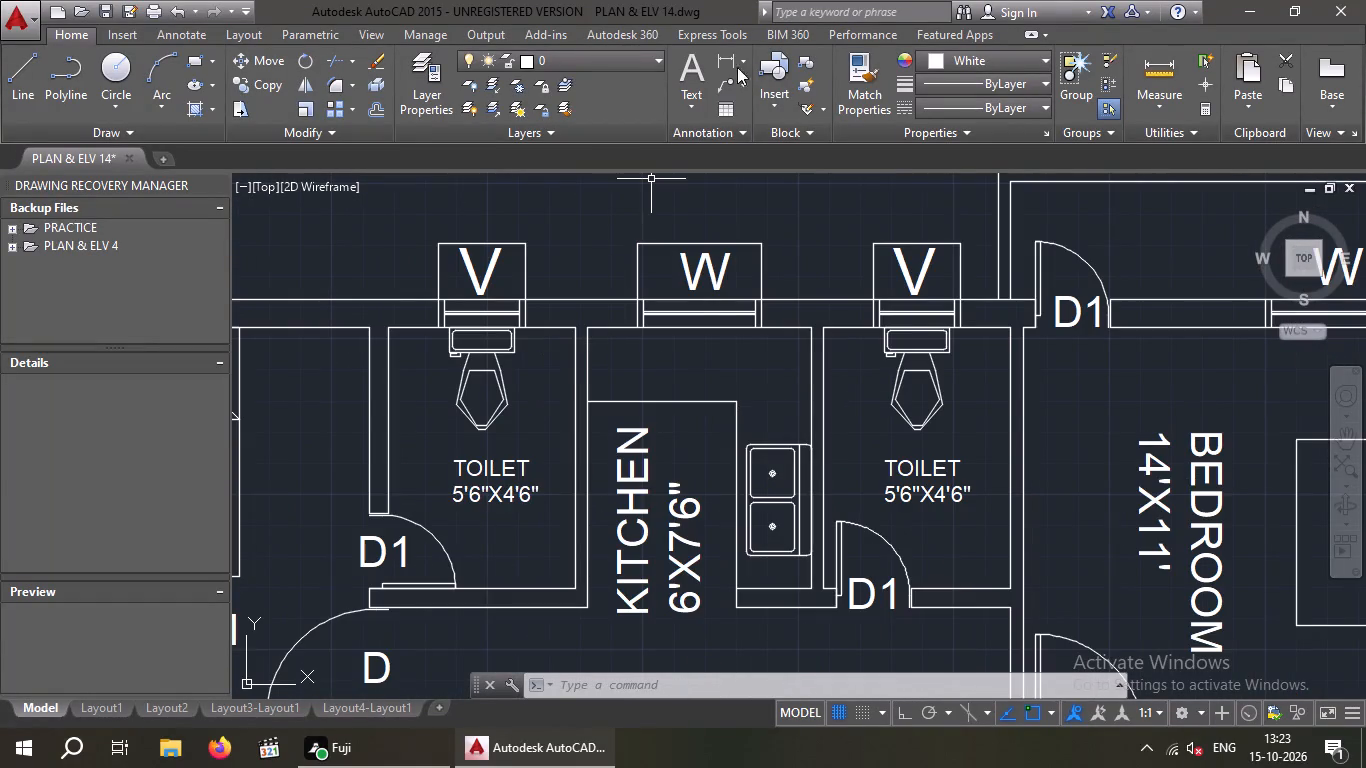
left_click(728, 67)
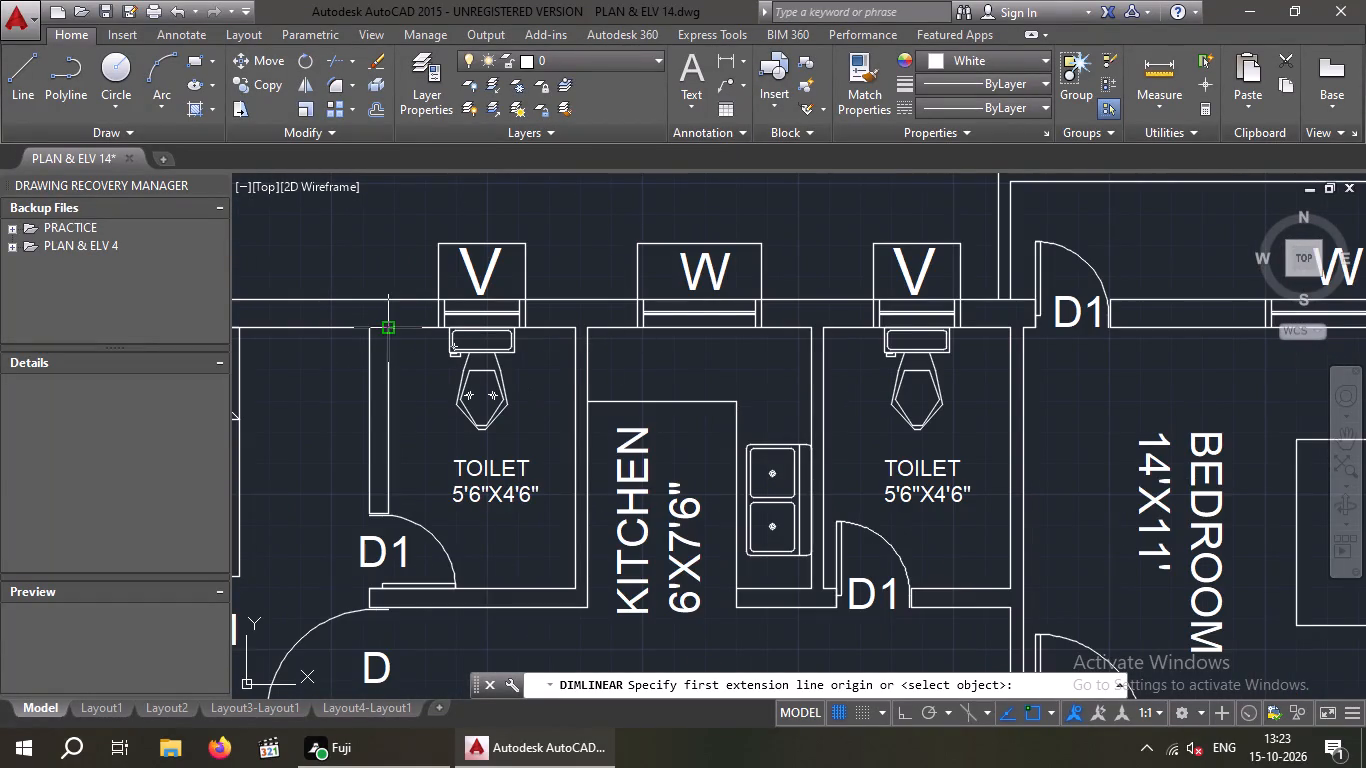
left_click(391, 331)
left_click(577, 327)
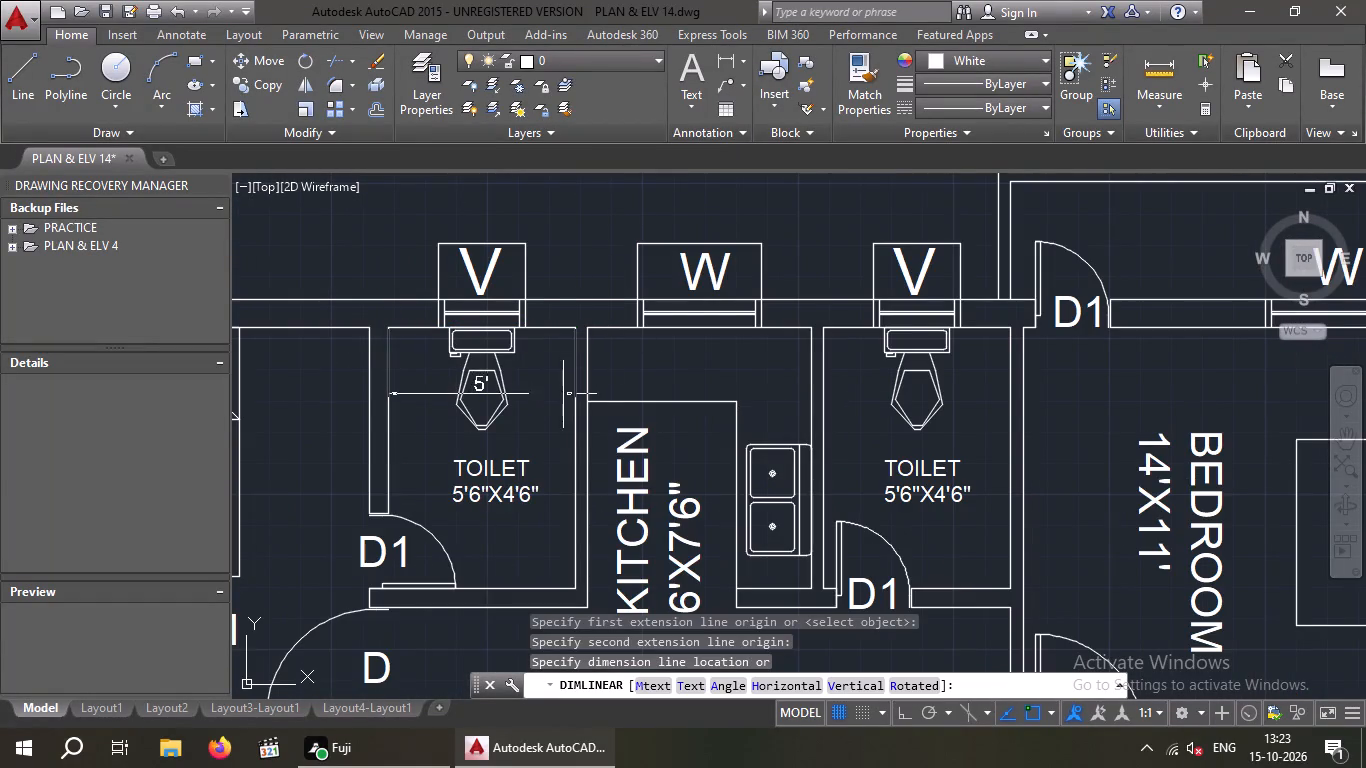
key("space")
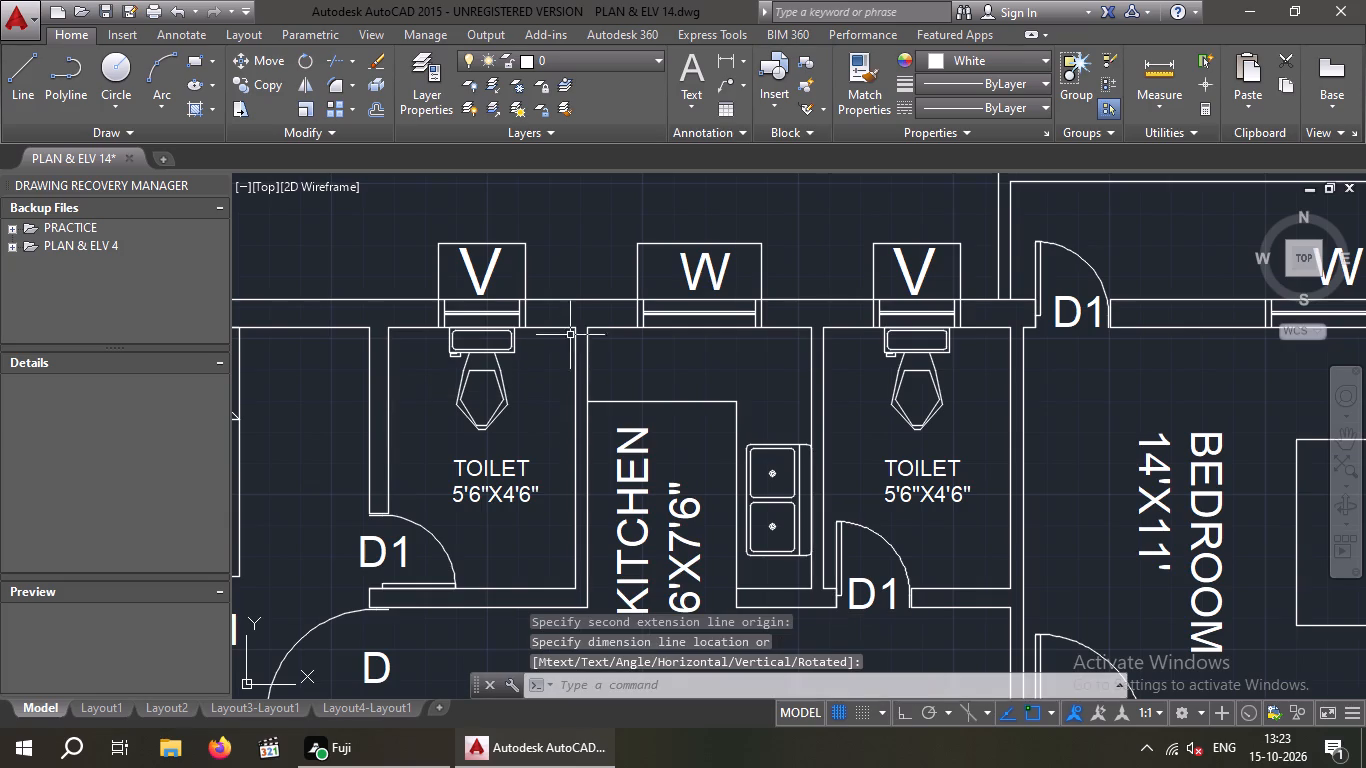
key("space")
left_click_drag(578, 324, 584, 343)
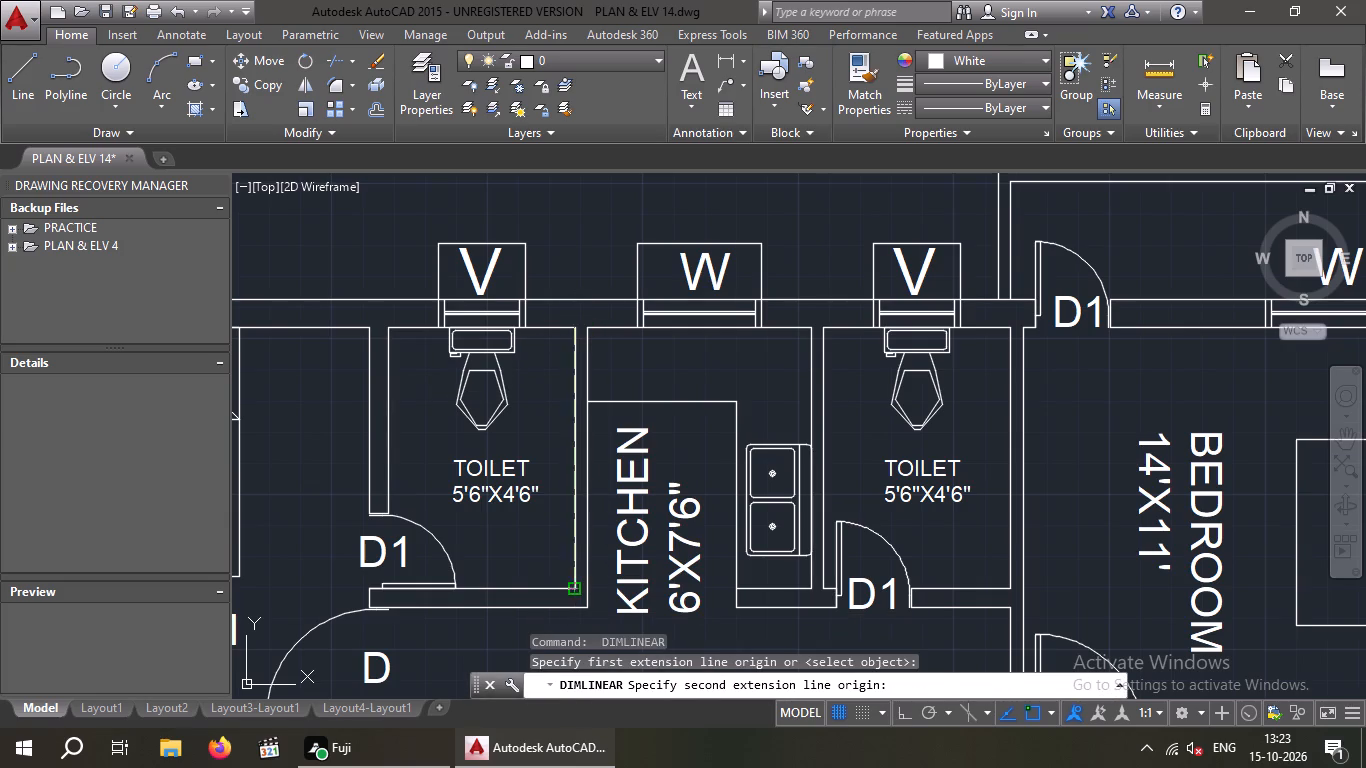
left_click(577, 586)
key("space")
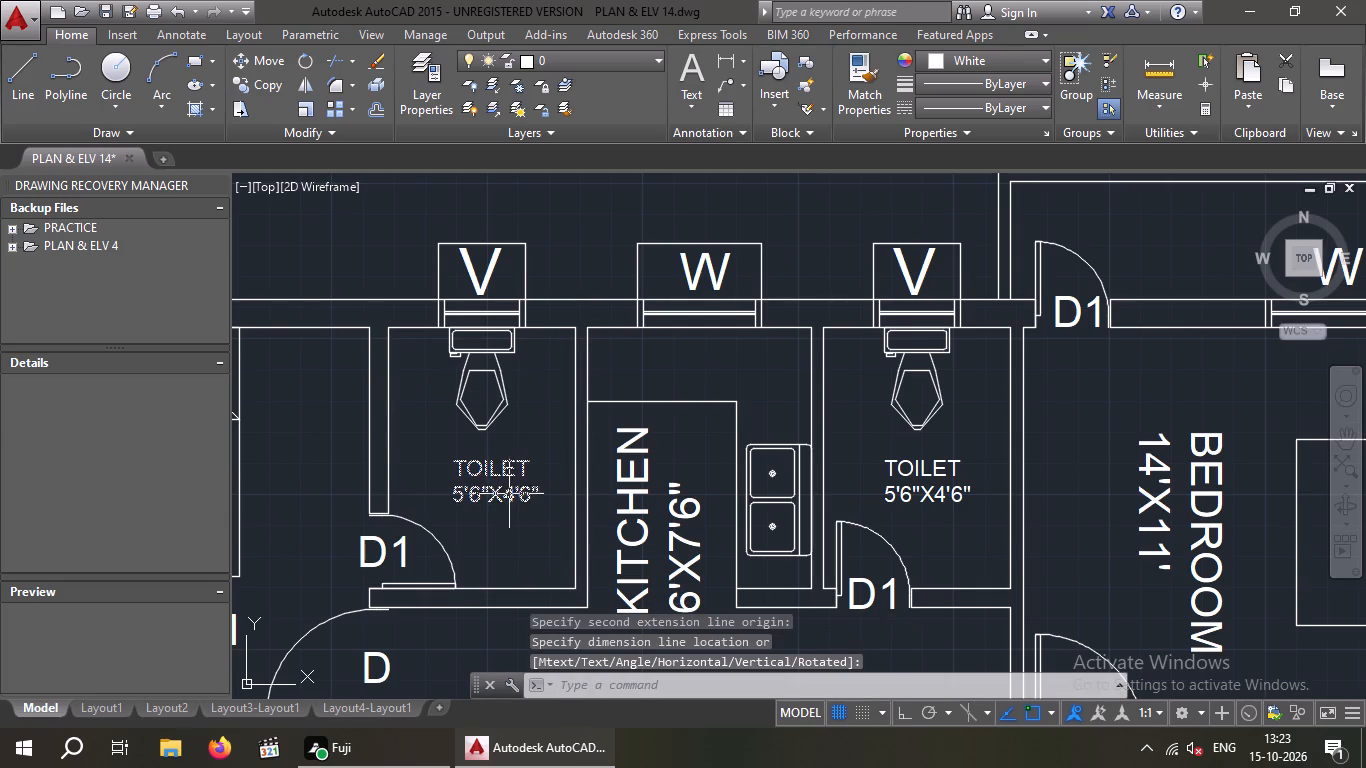
Edit the size in that toilet's TOILET label to read 5'X7'.
double_click(509, 496)
double_click(507, 495)
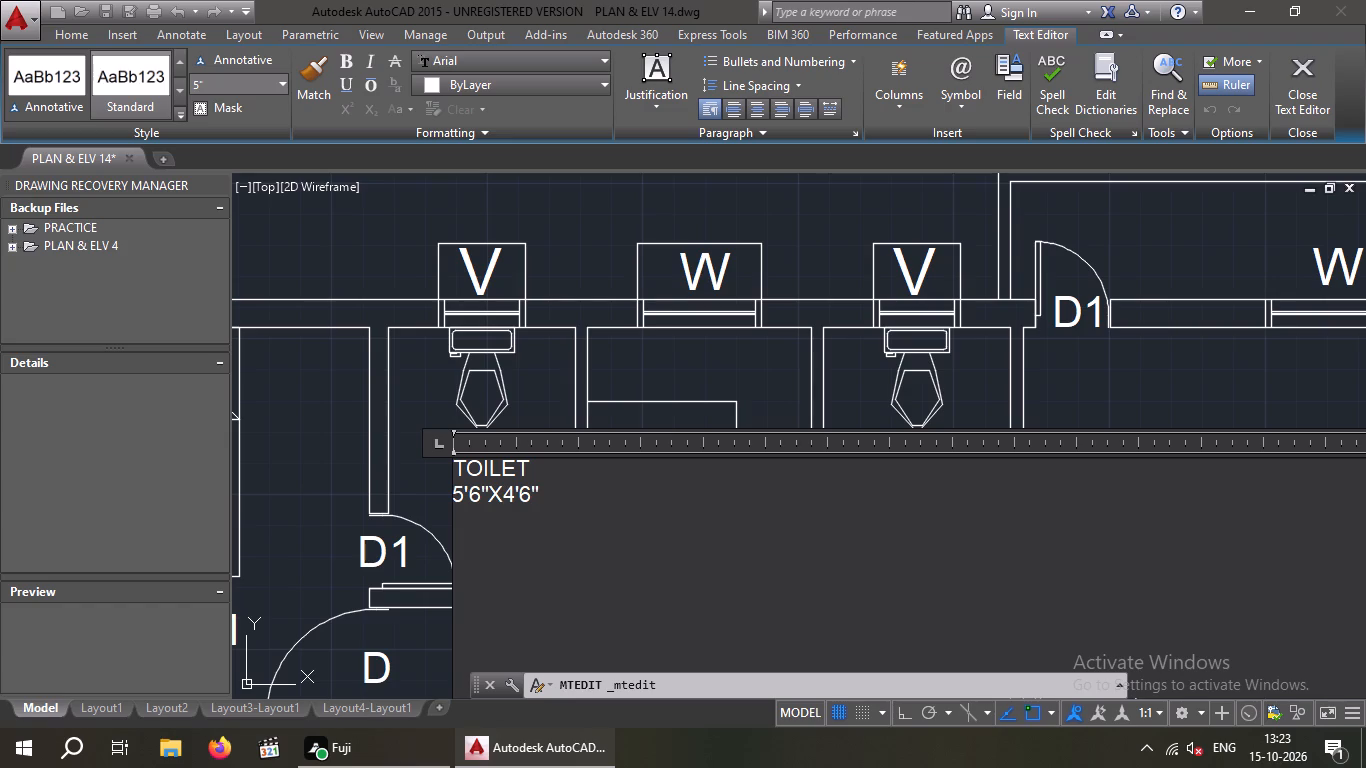
left_click(484, 496)
key("BackSpace")
key("BackSpace")
key("Right")
key("Right")
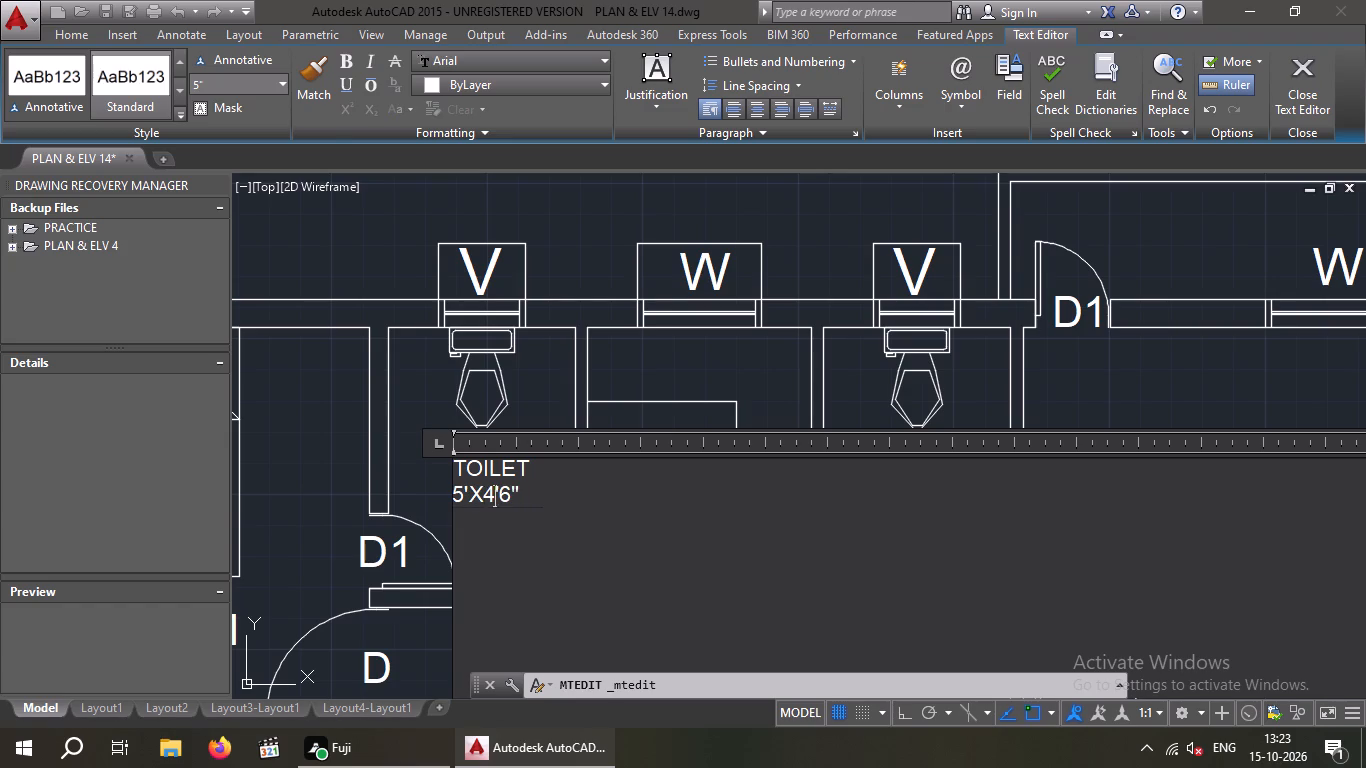
key("BackSpace")
key("7")
key("Right")
key("Right")
key("Right")
key("BackSpace")
key("BackSpace")
Set the text height of the whole TOILET 5'X7' label to 9" and finish editing it.
left_click_drag(504, 497, 442, 469)
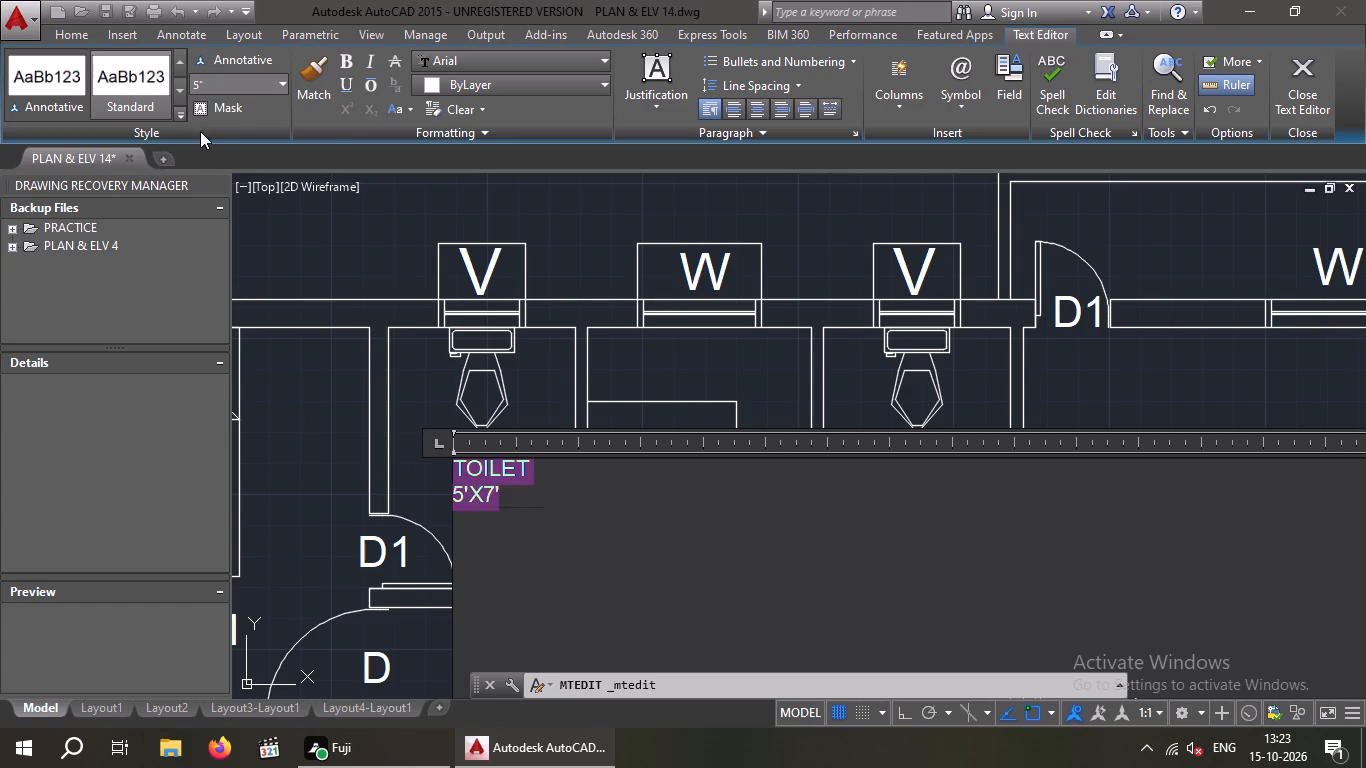
left_click(206, 88)
key("9")
key("shift+quotedbl")
key("Return")
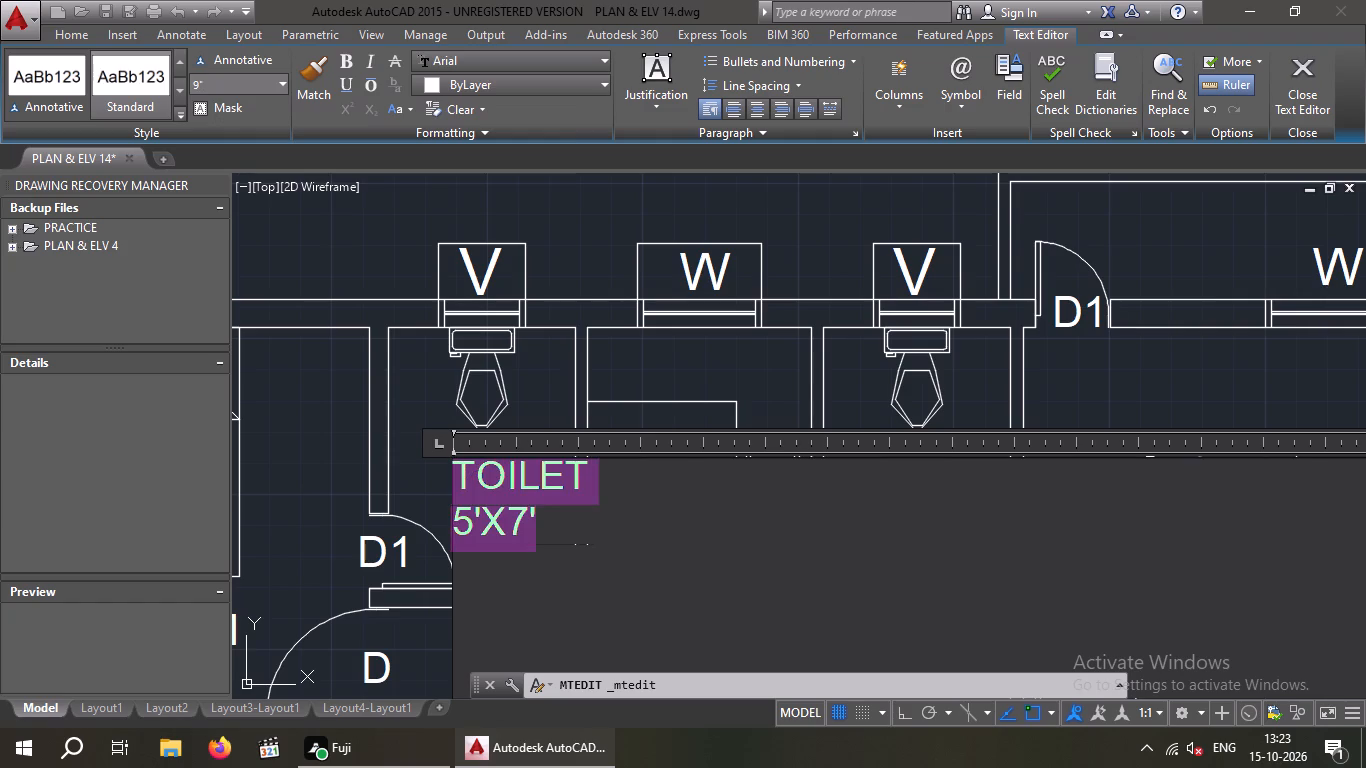
left_click(337, 233)
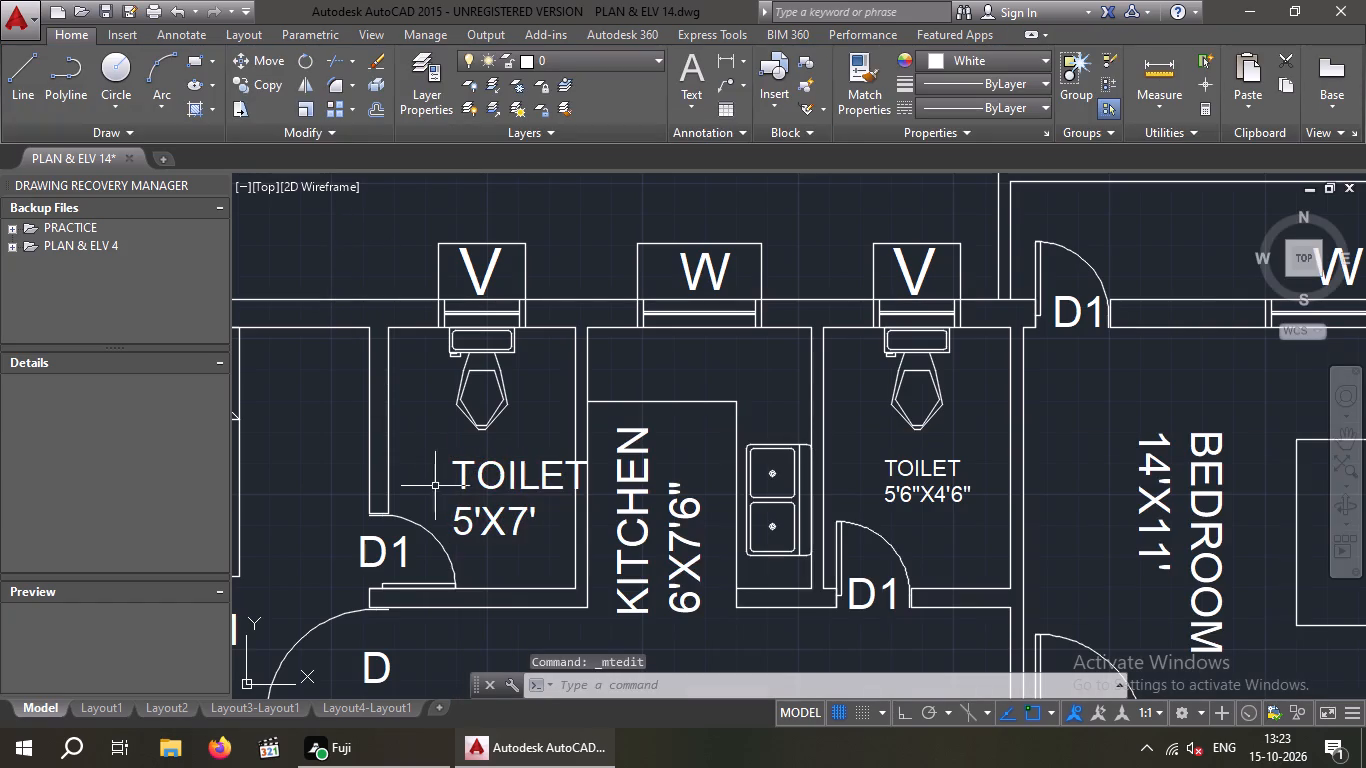
Move the TOILET 5'X7' label slightly left and up, away from the kitchen wall.
left_click_drag(519, 538, 505, 531)
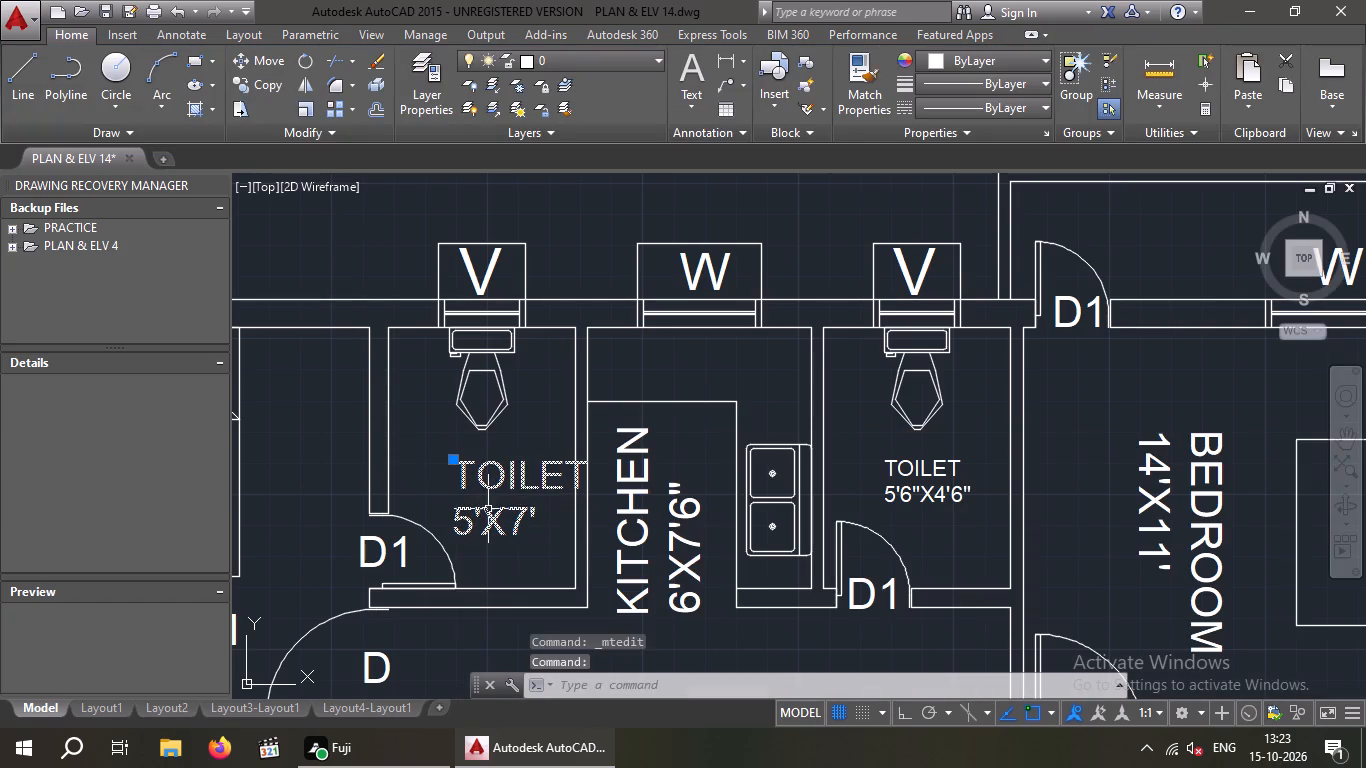
left_click(487, 508)
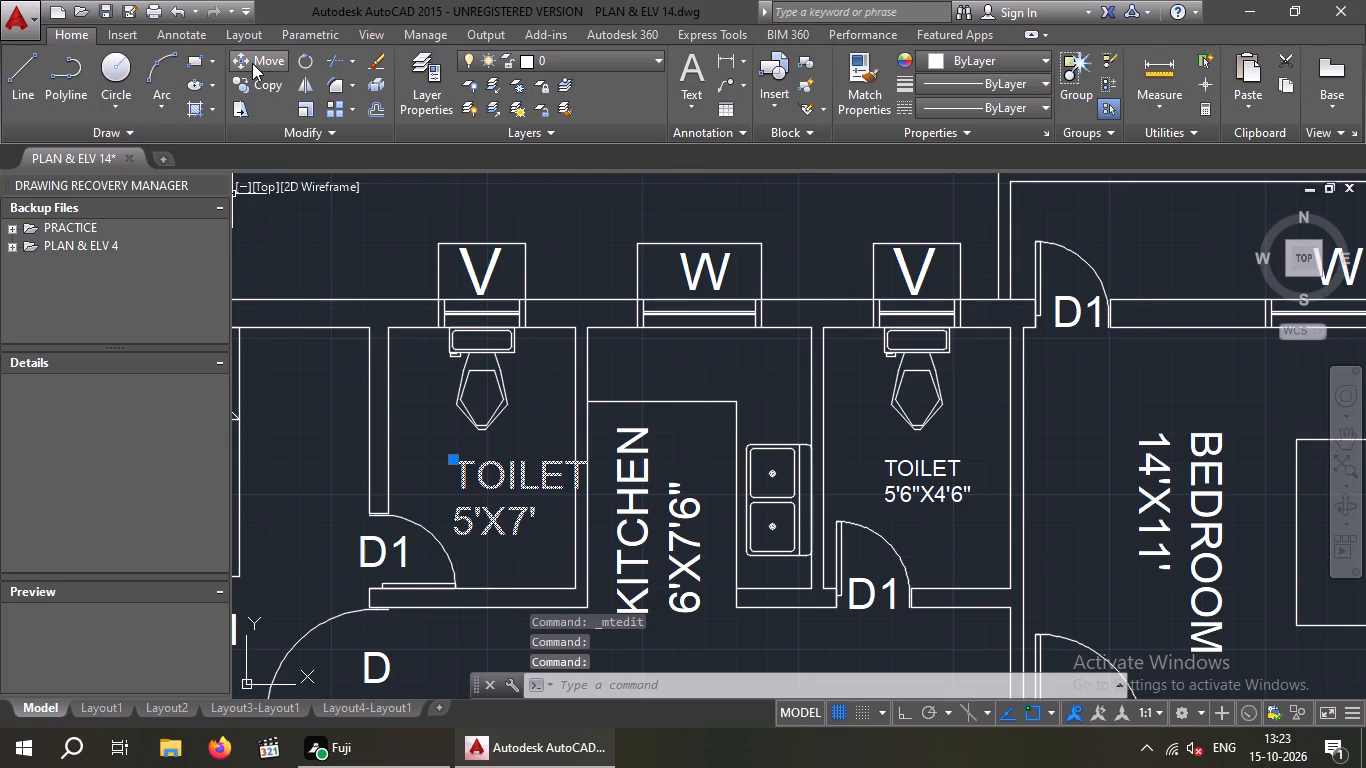
left_click(252, 63)
left_click(460, 522)
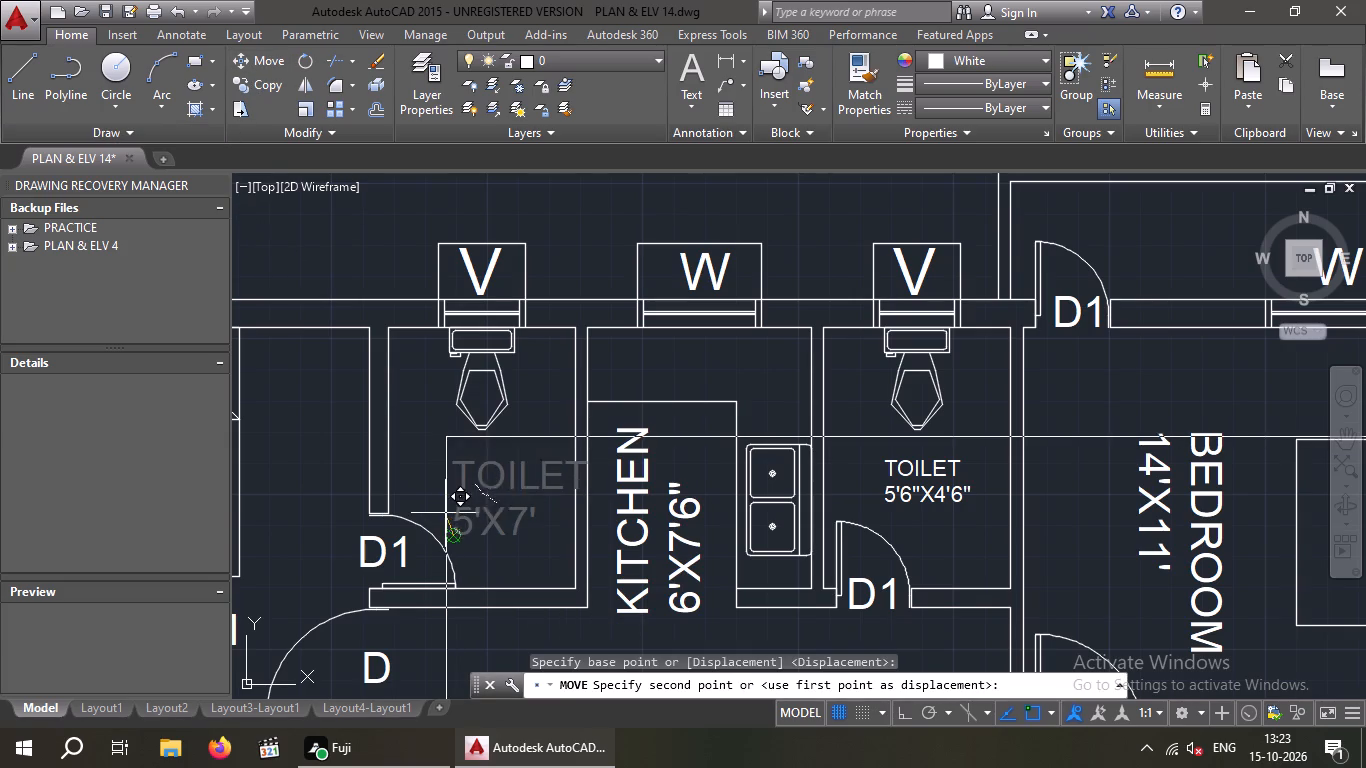
middle_click_drag(420, 532, 415, 555)
scroll(414, 549, "up", 2)
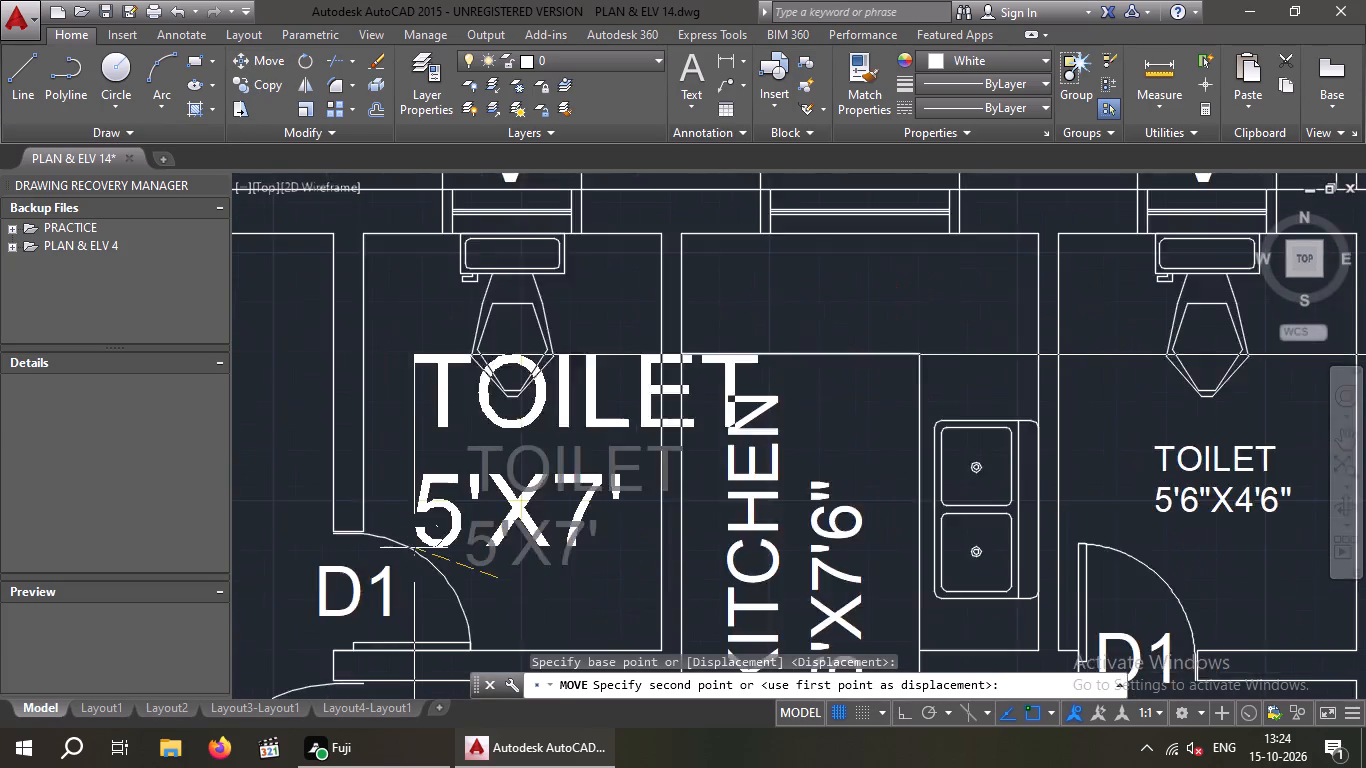
scroll(414, 548, "up", 2)
left_click(409, 553)
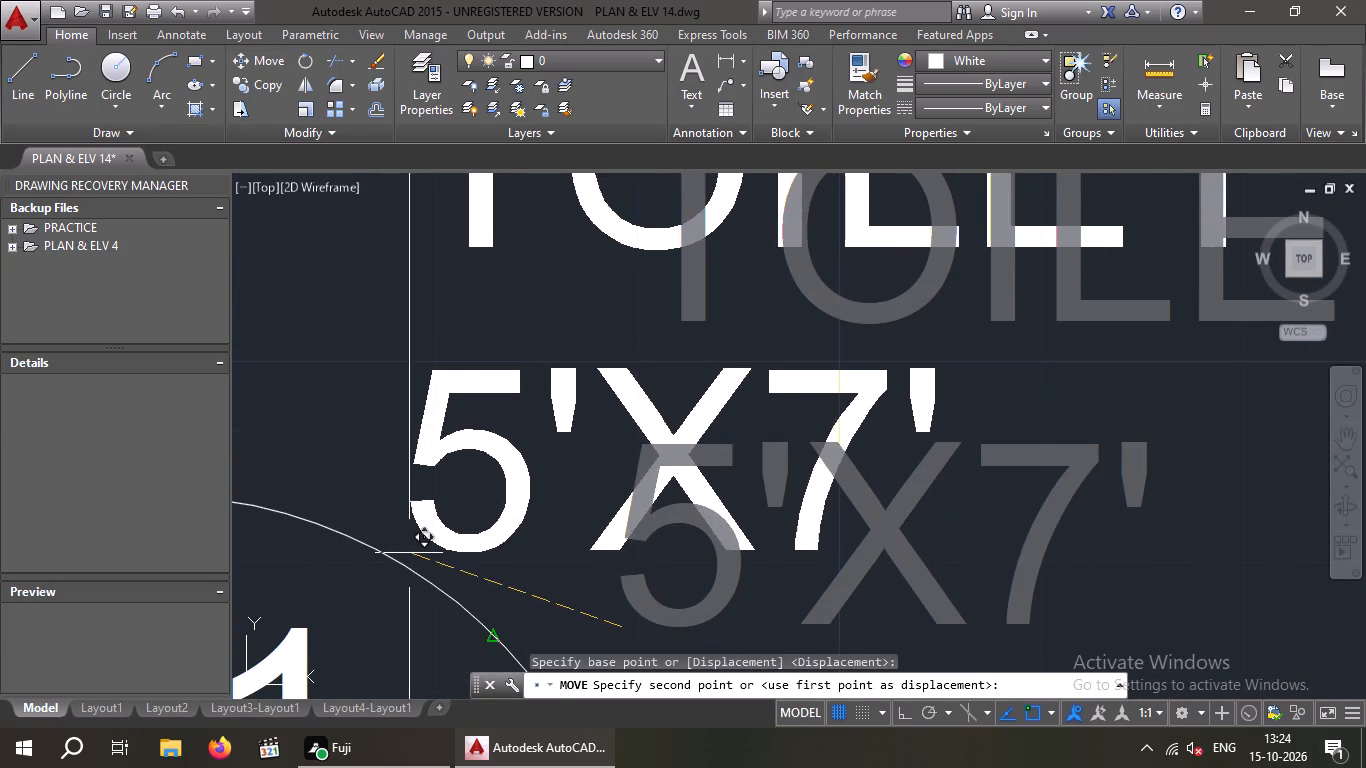
Move the TOILET 5'X7' label further up and left so it sits just below the WC, clear of the door swing.
left_click_drag(1071, 473, 1016, 511)
left_click(697, 535)
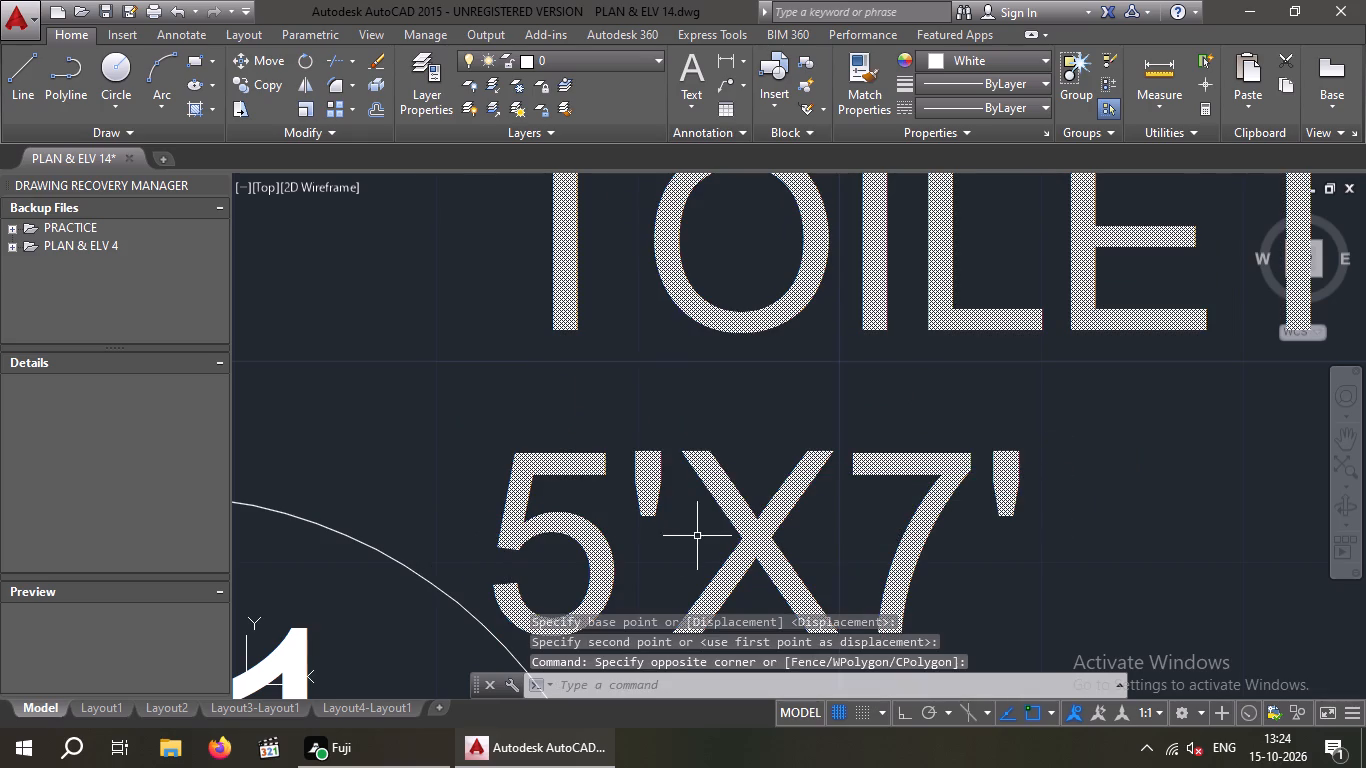
left_click_drag(269, 58, 267, 68)
scroll(566, 441, "down", 2)
middle_click_drag(566, 440, 570, 519)
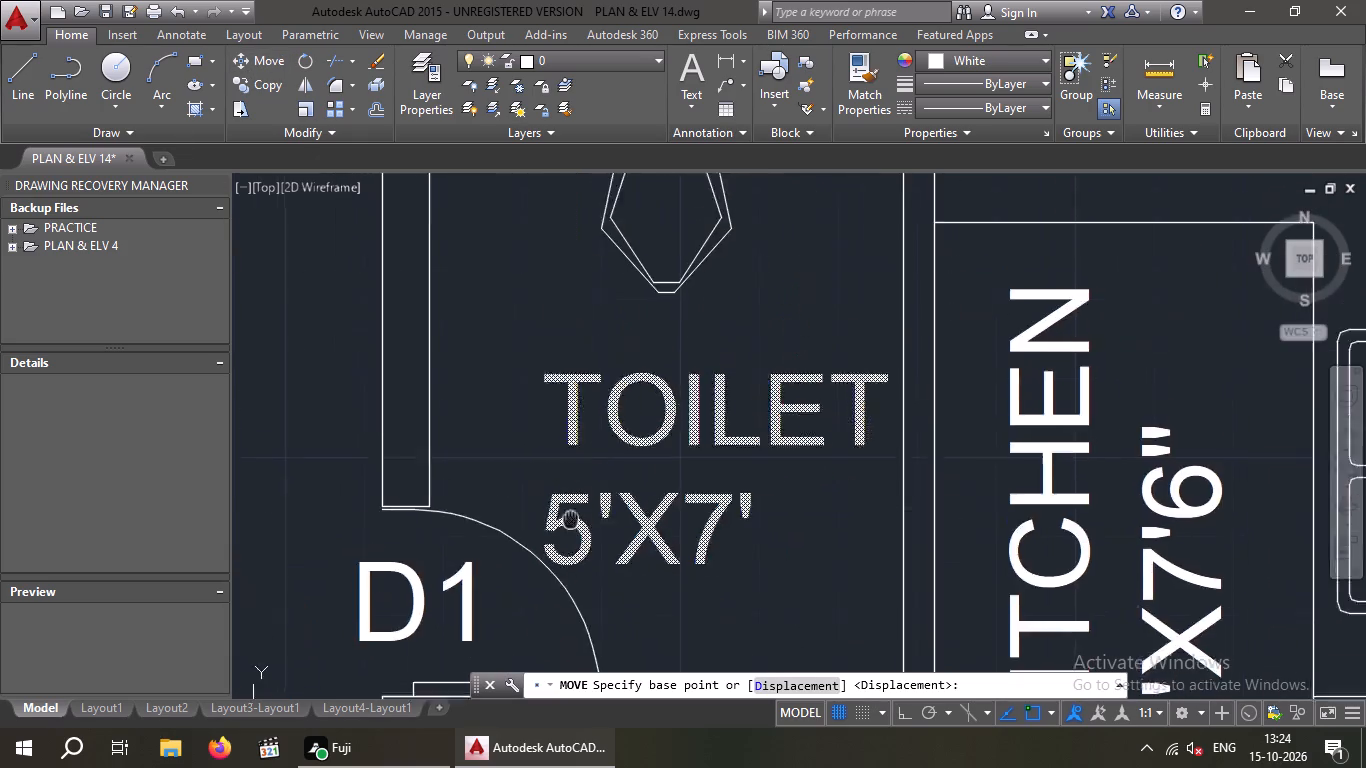
middle_click_drag(570, 519, 539, 619)
scroll(528, 519, "up", 2)
left_click(488, 497)
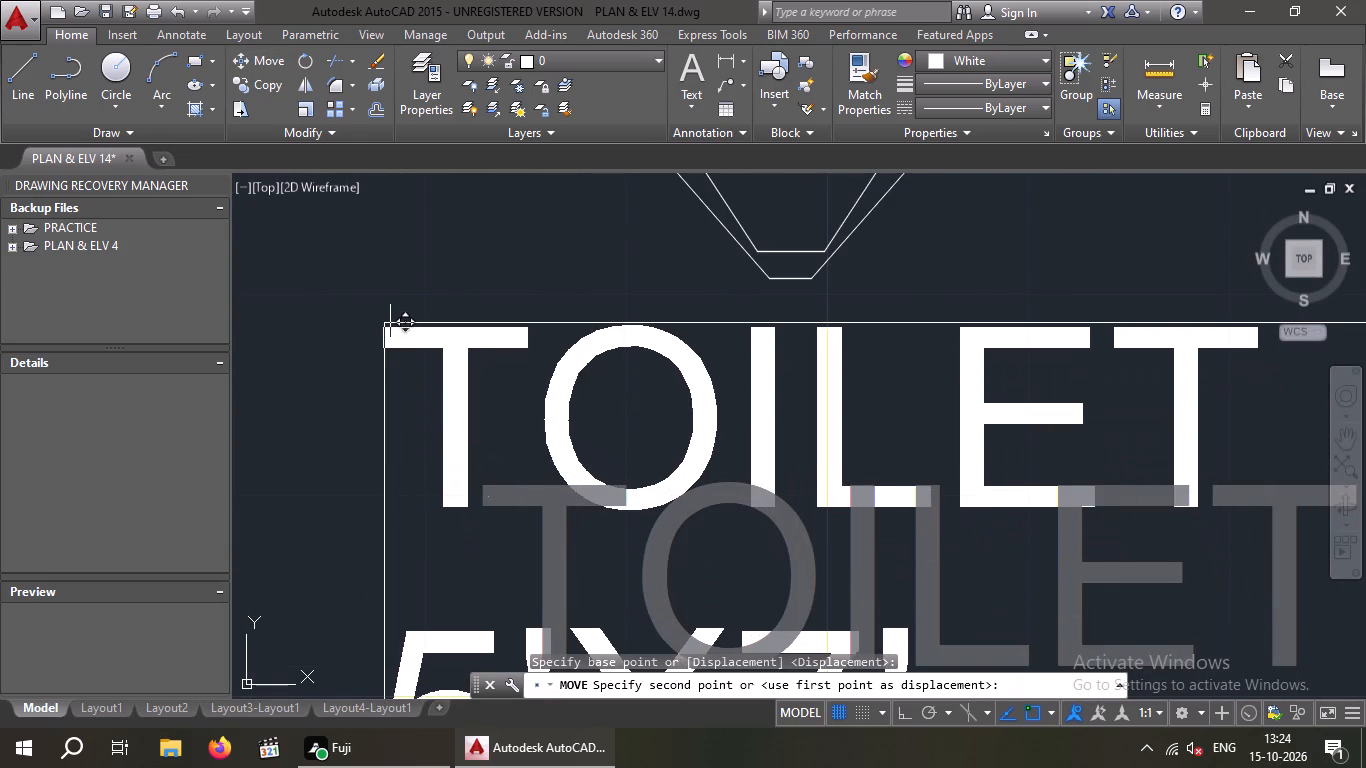
left_click(390, 326)
Measure the inside width and depth of the upper-left flat's other toilet, between the kitchen and the 14'X11' bedroom.
scroll(390, 326, "down", 5)
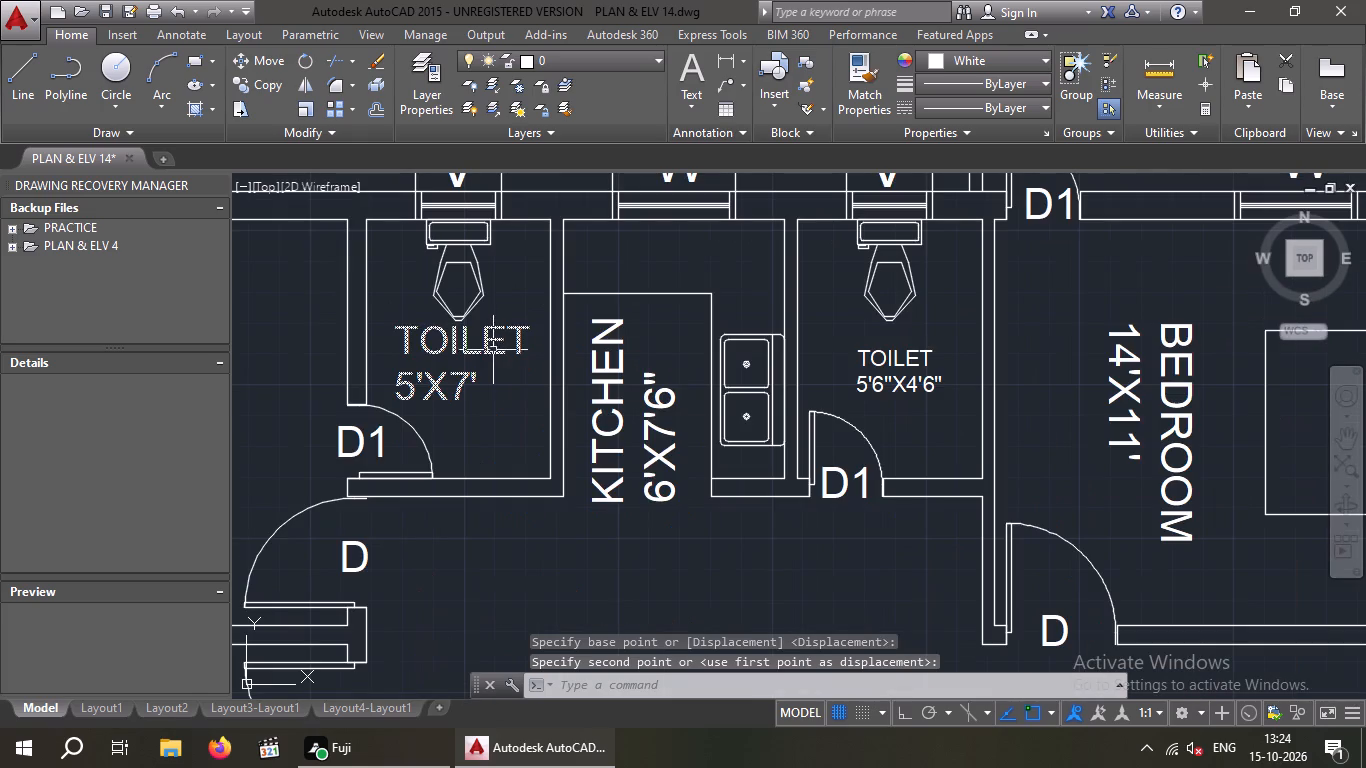
scroll(493, 364, "down", 2)
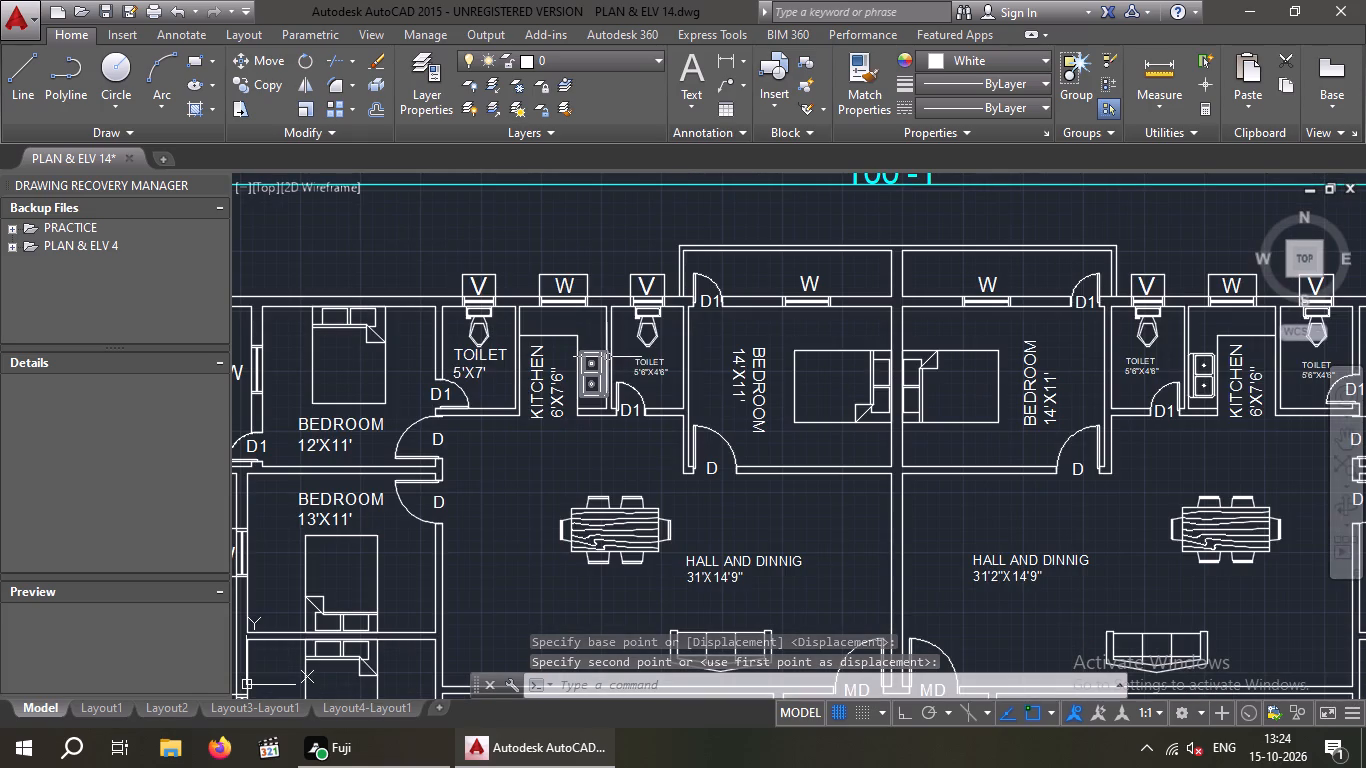
scroll(643, 370, "up", 4)
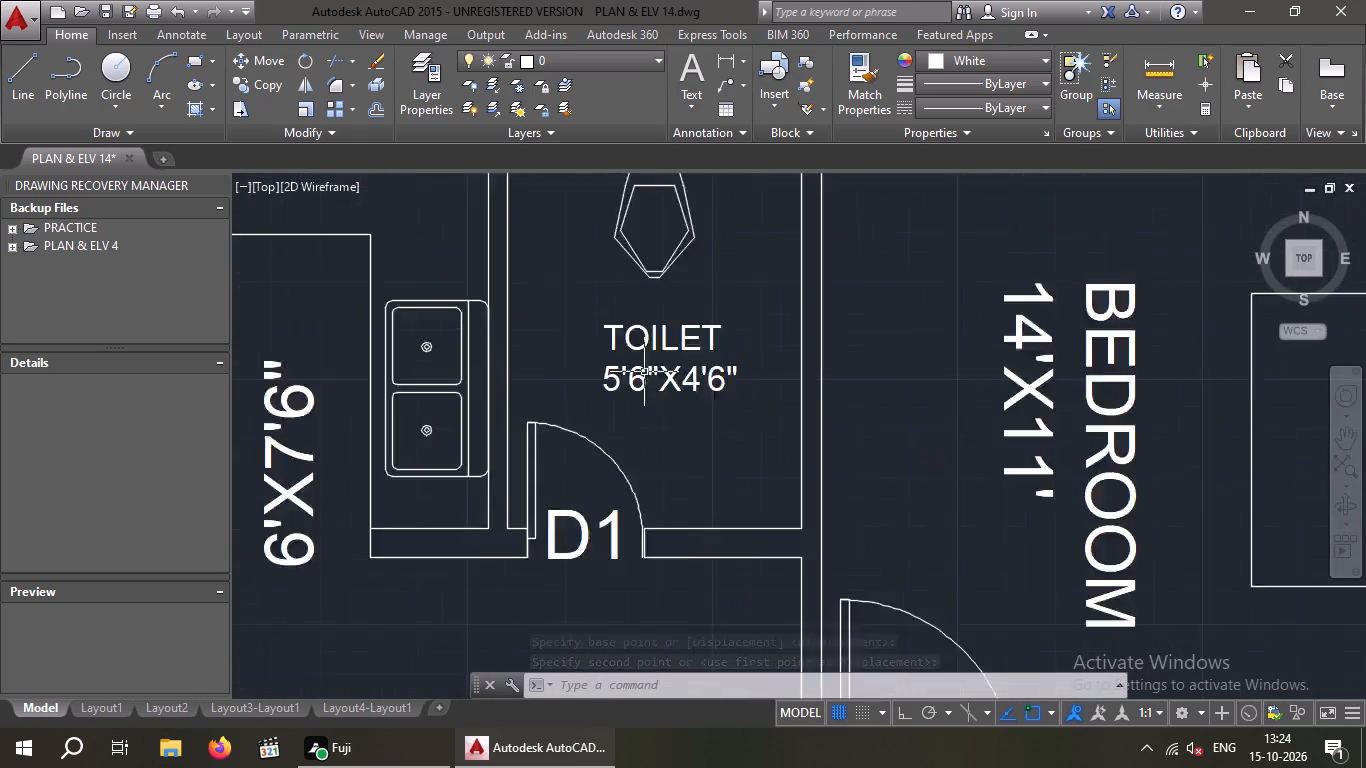
scroll(644, 380, "up", 1)
scroll(656, 413, "down", 3)
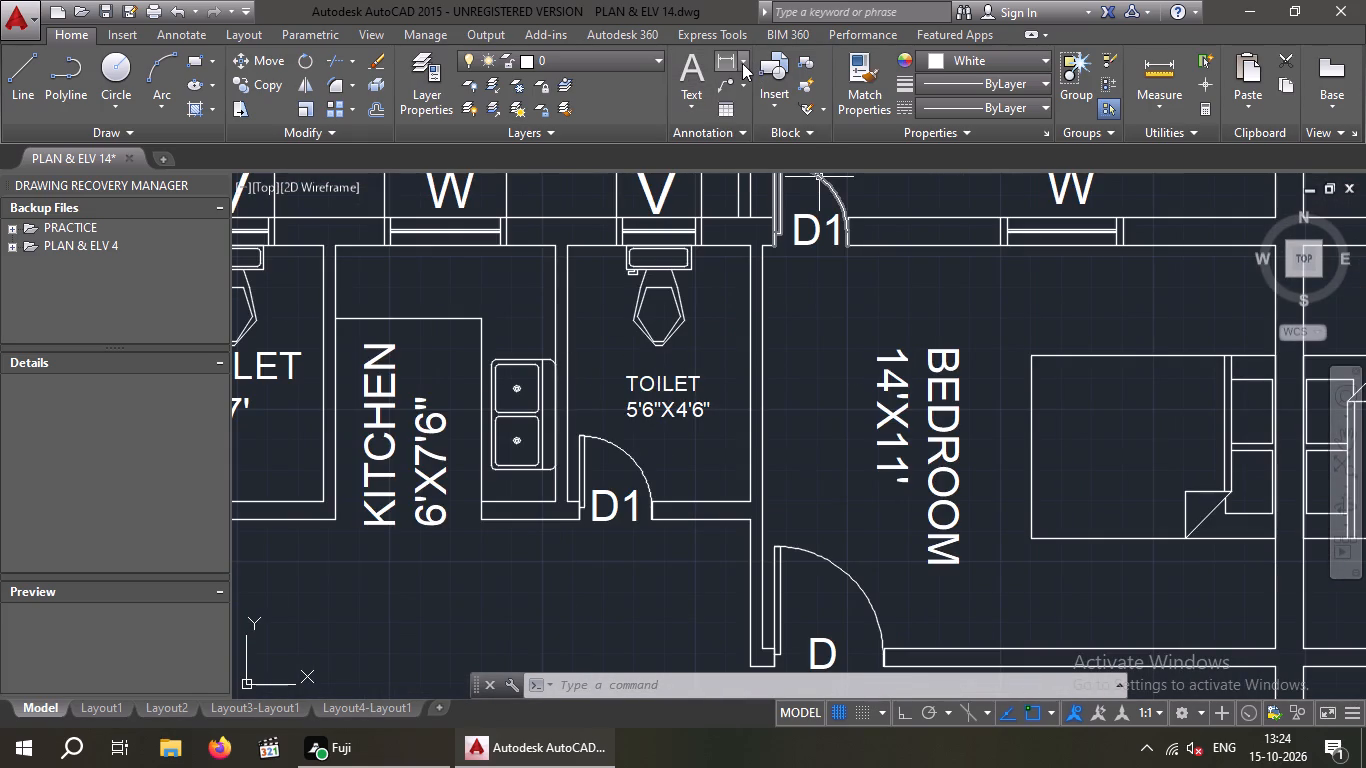
left_click(719, 59)
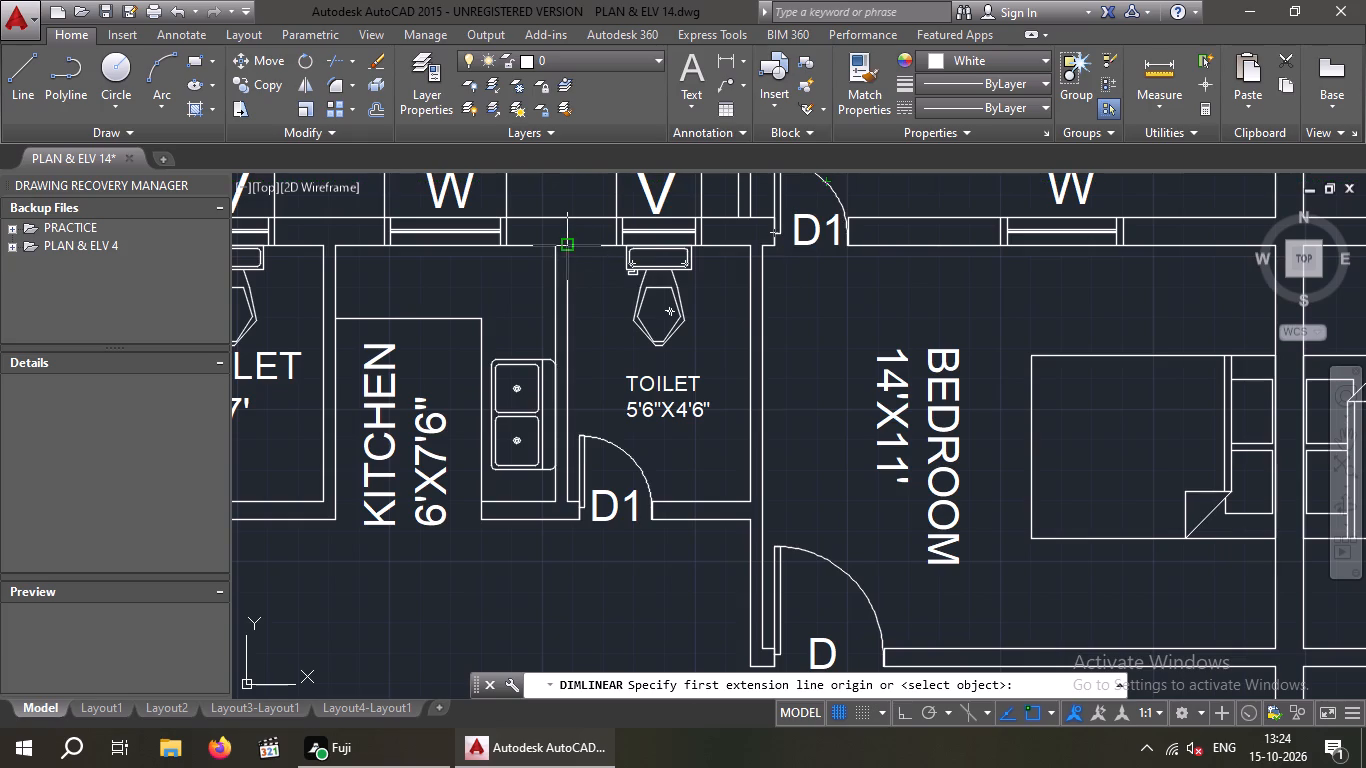
left_click(572, 249)
left_click(752, 248)
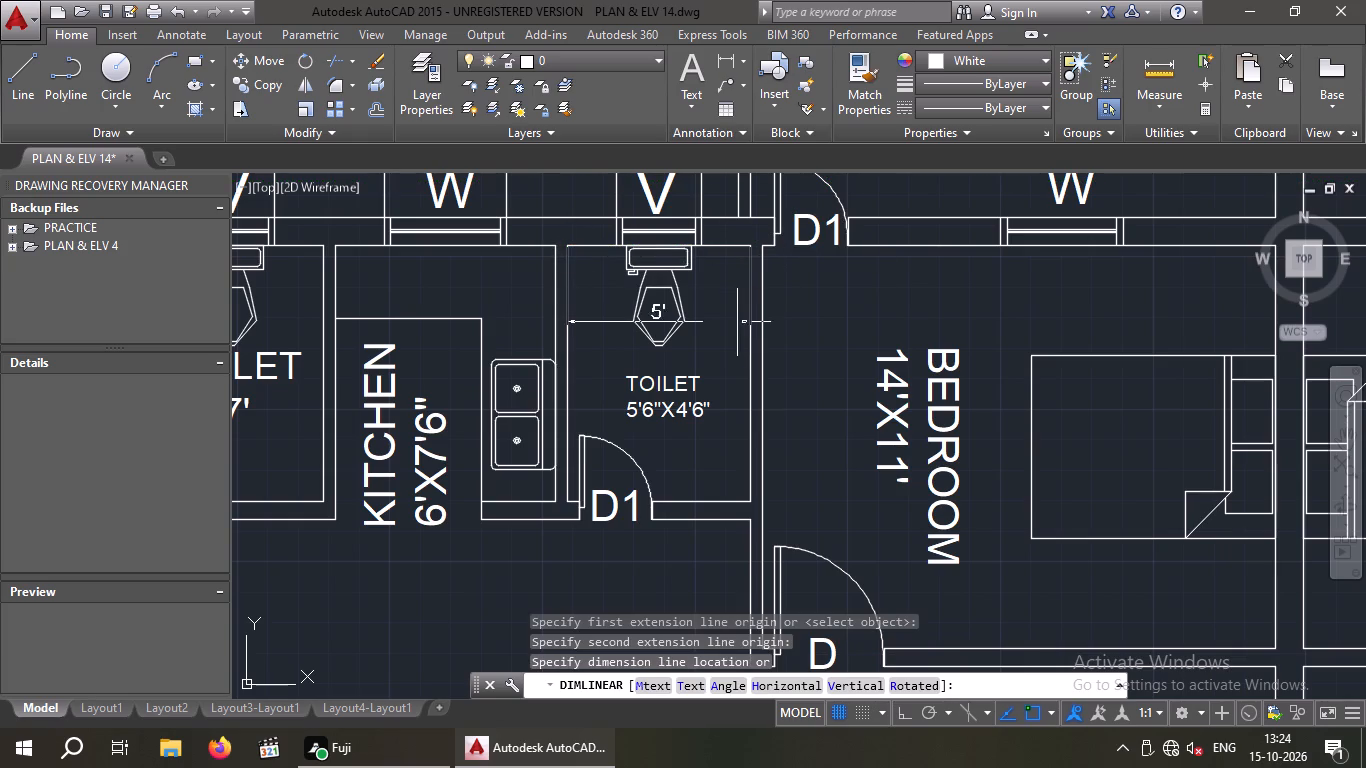
key("space")
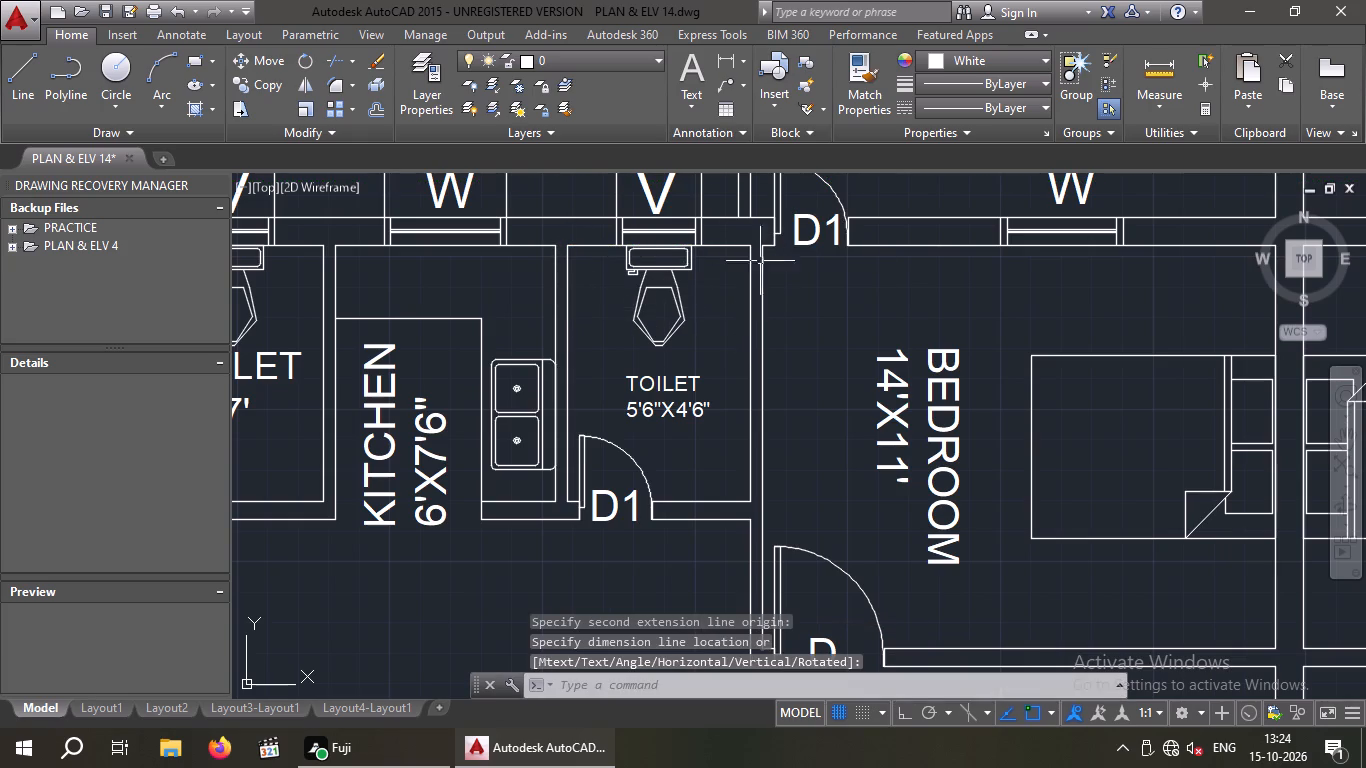
key("space")
left_click(749, 244)
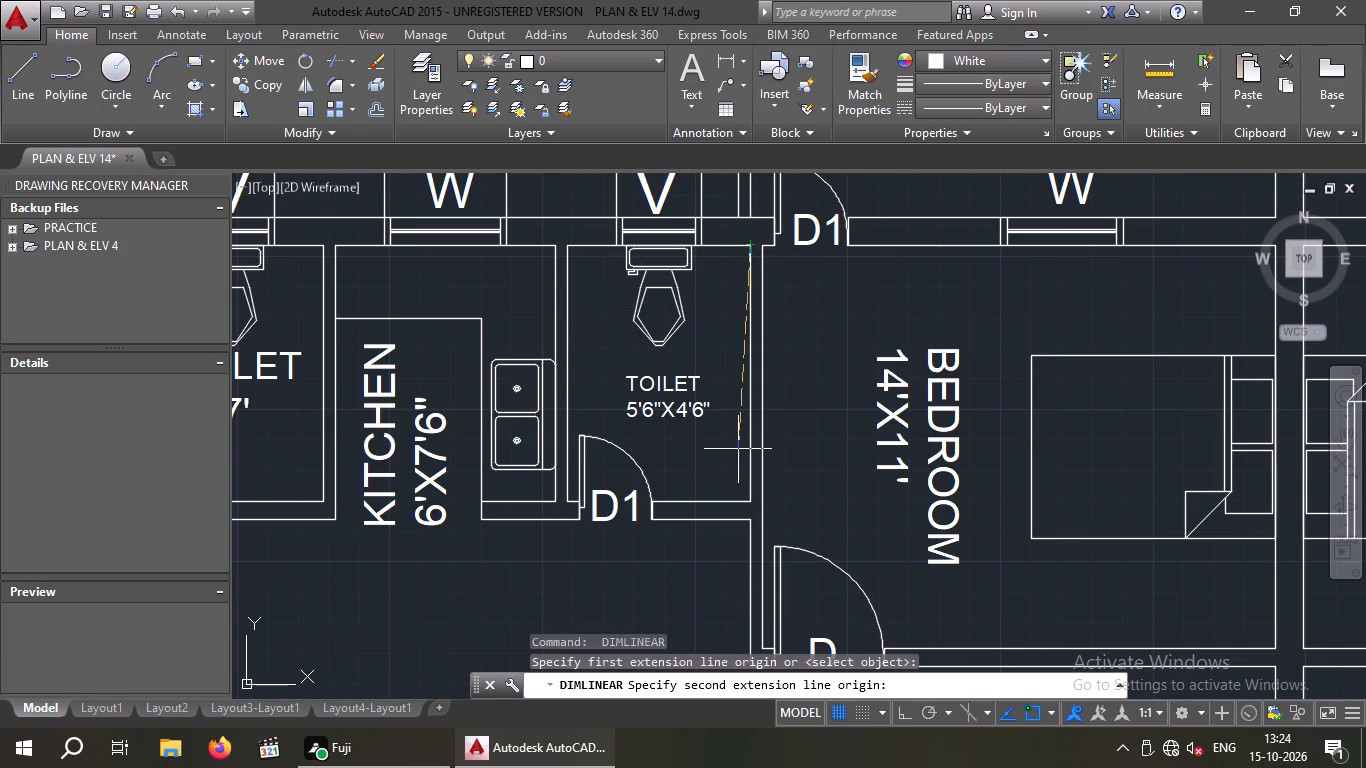
left_click(752, 499)
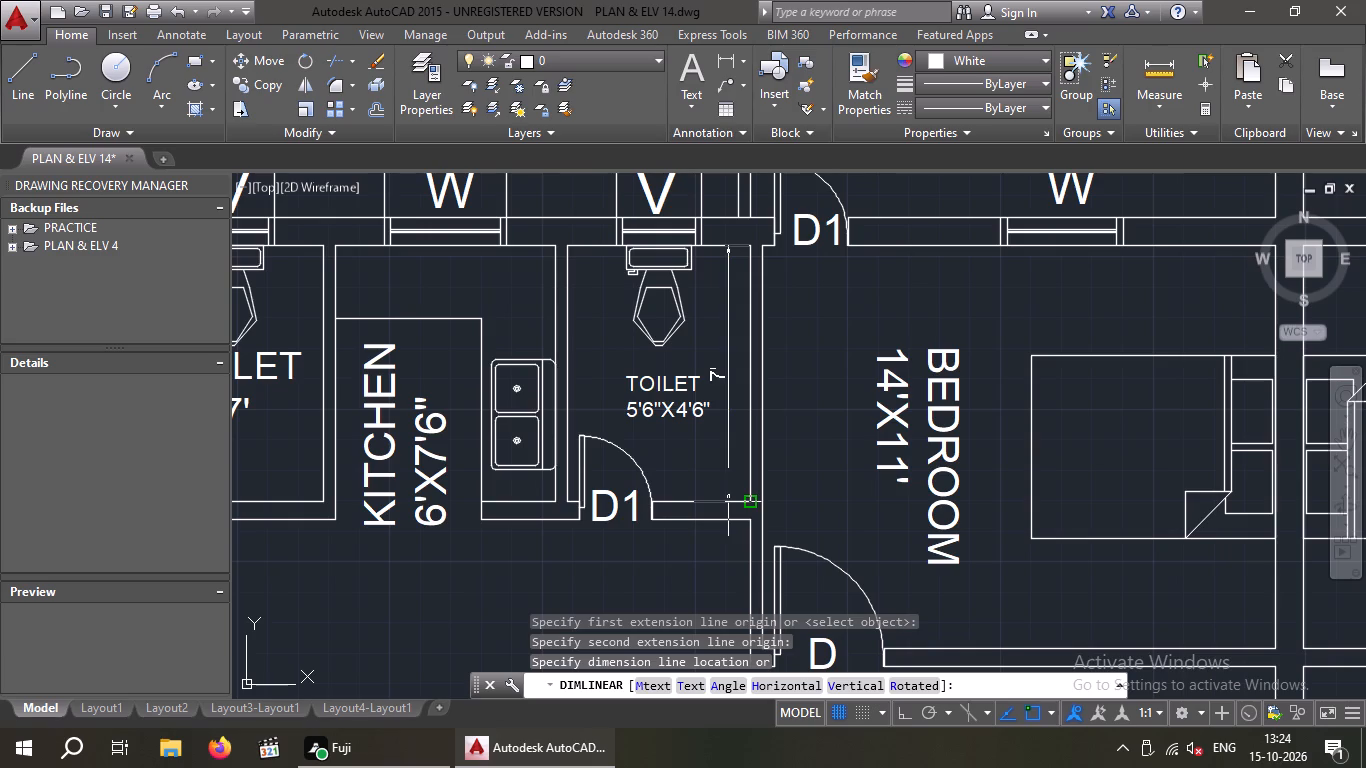
key("space")
Change the size to 5'X7' in the TOILET label between the upper-left flat's kitchen and 14'X11' bedroom.
double_click(635, 411)
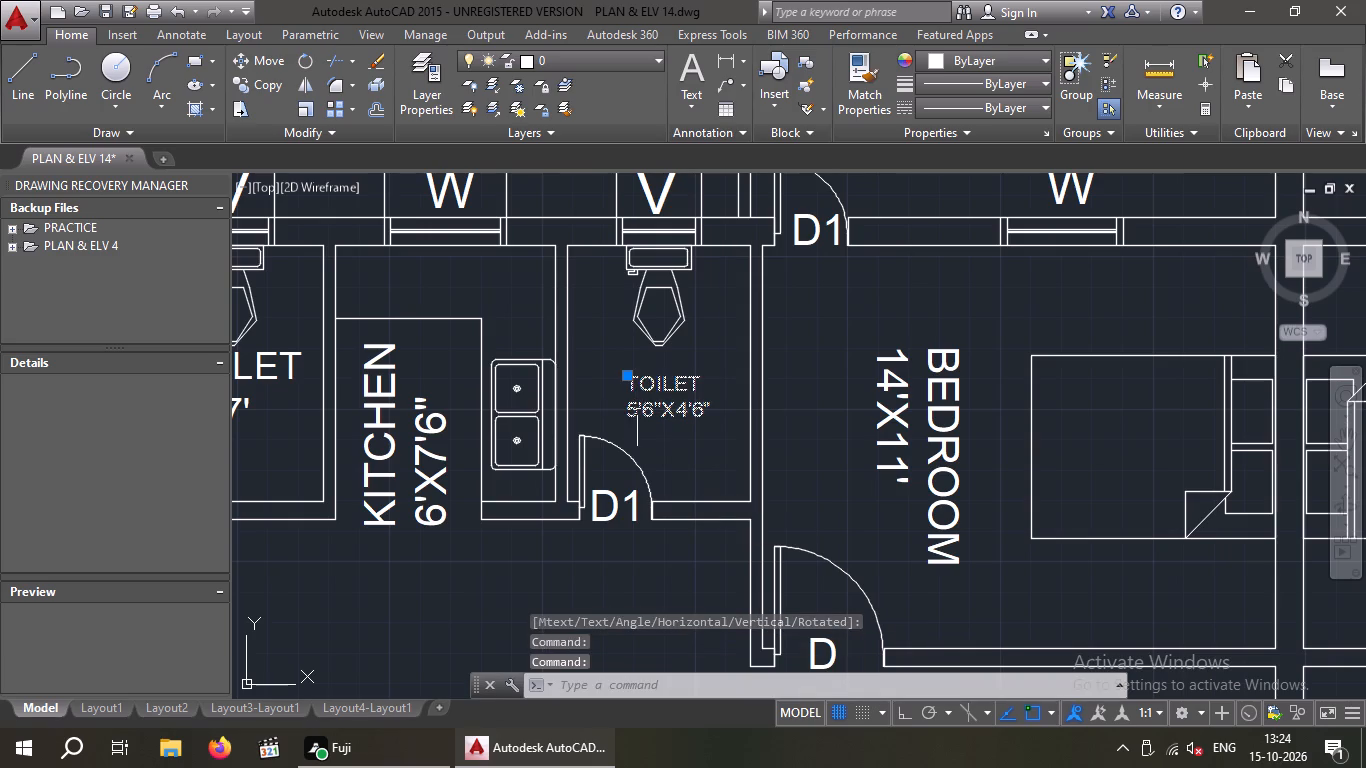
left_click(651, 417)
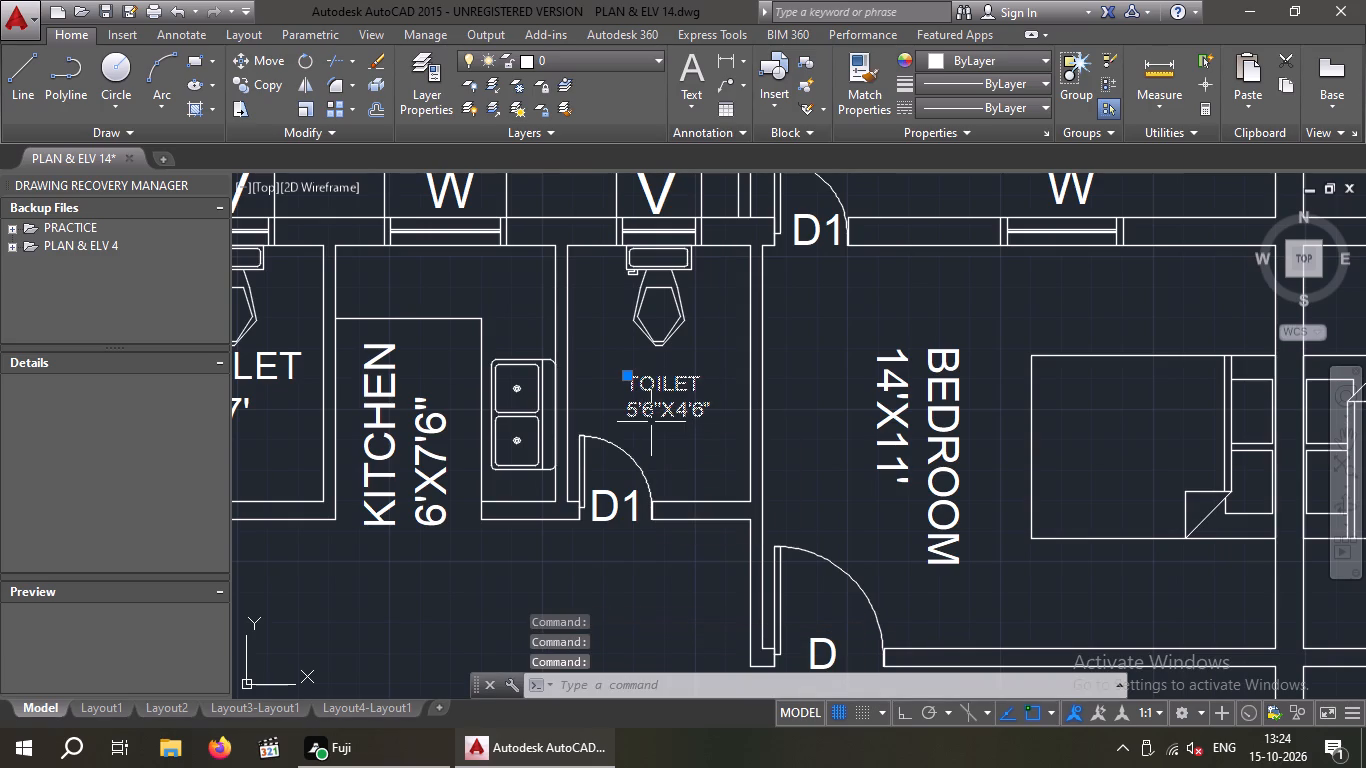
double_click(648, 416)
scroll(650, 422, "up", 3)
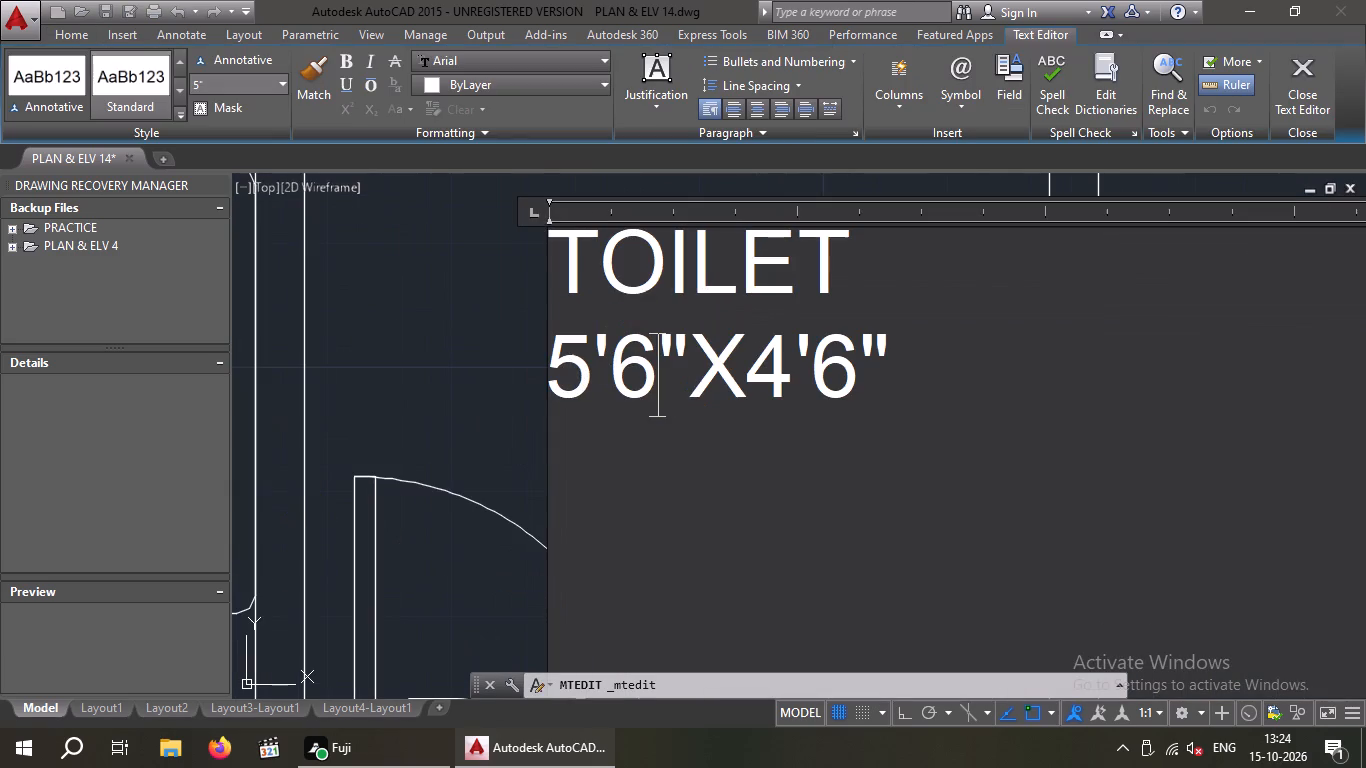
key("Right")
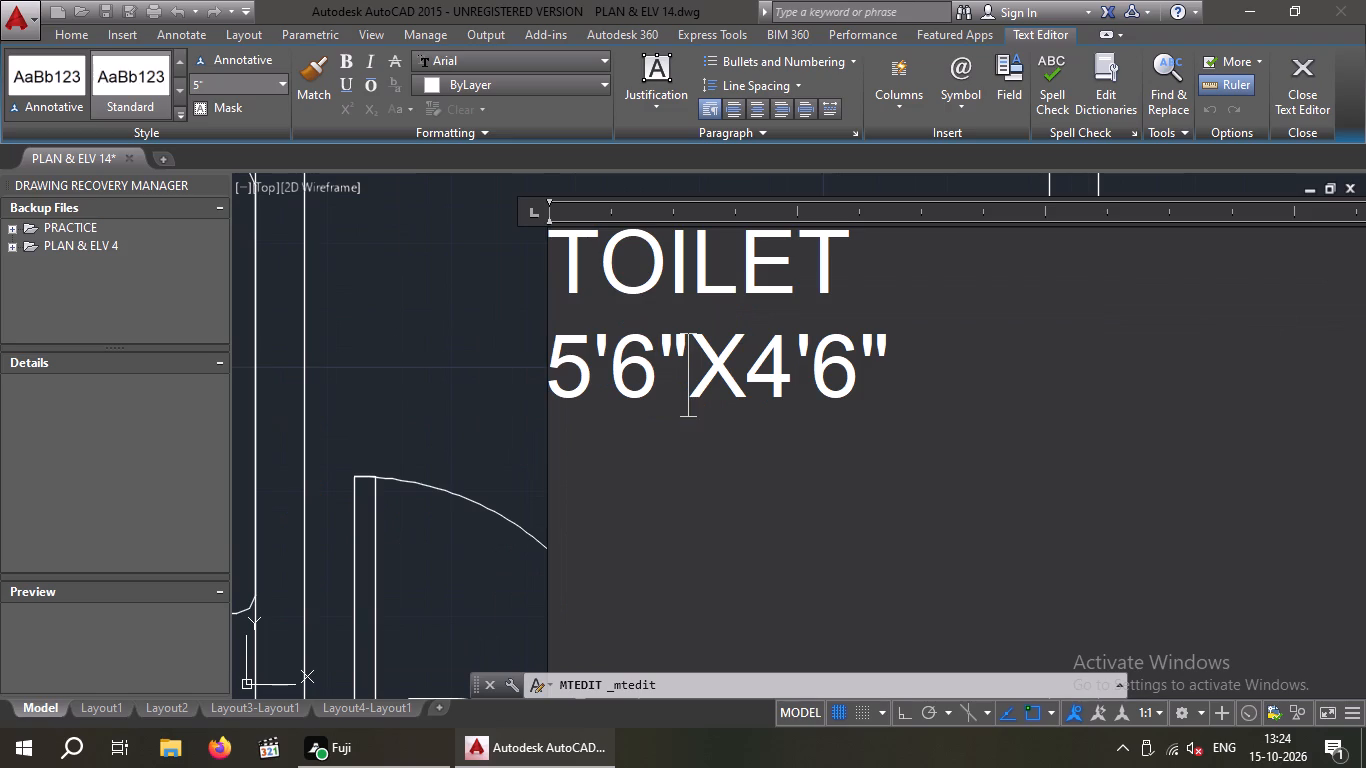
key("BackSpace")
key("BackSpace")
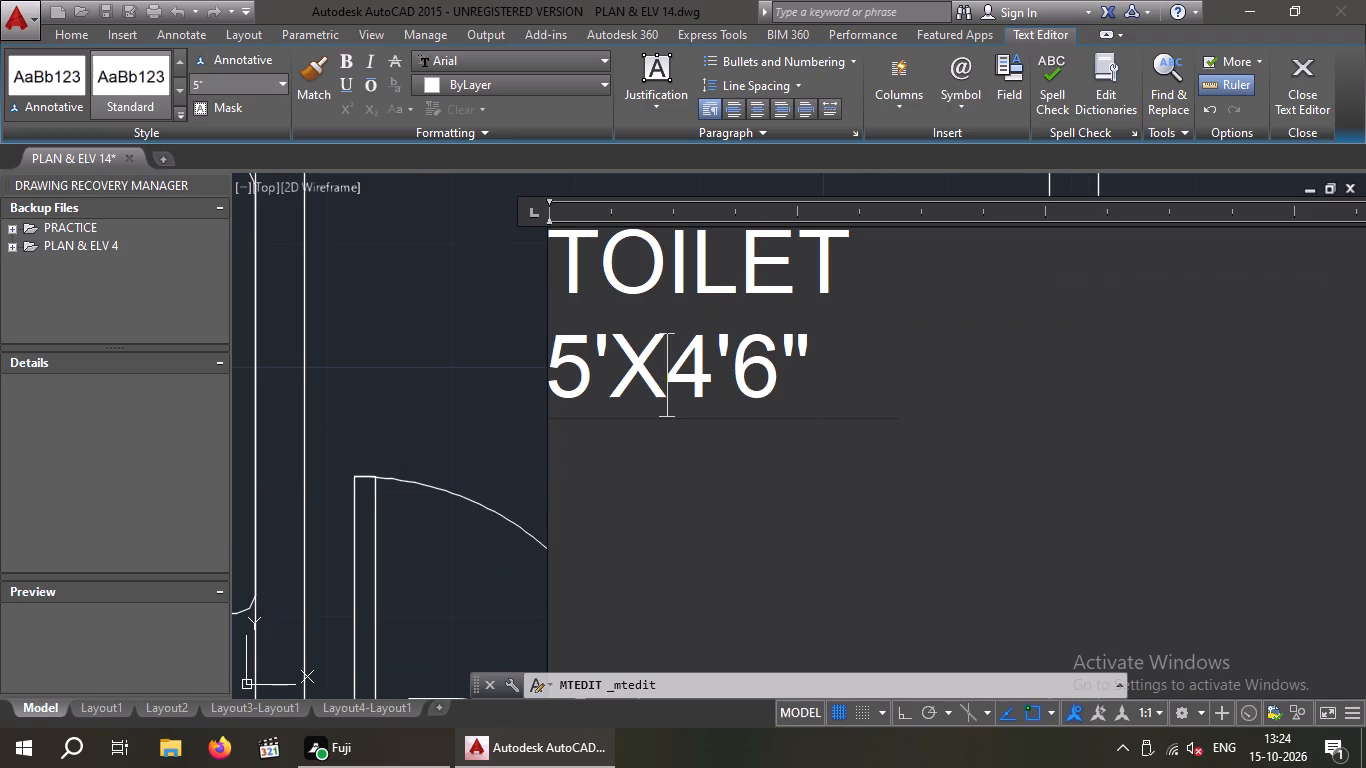
key("Right")
key("Right")
key("BackSpace")
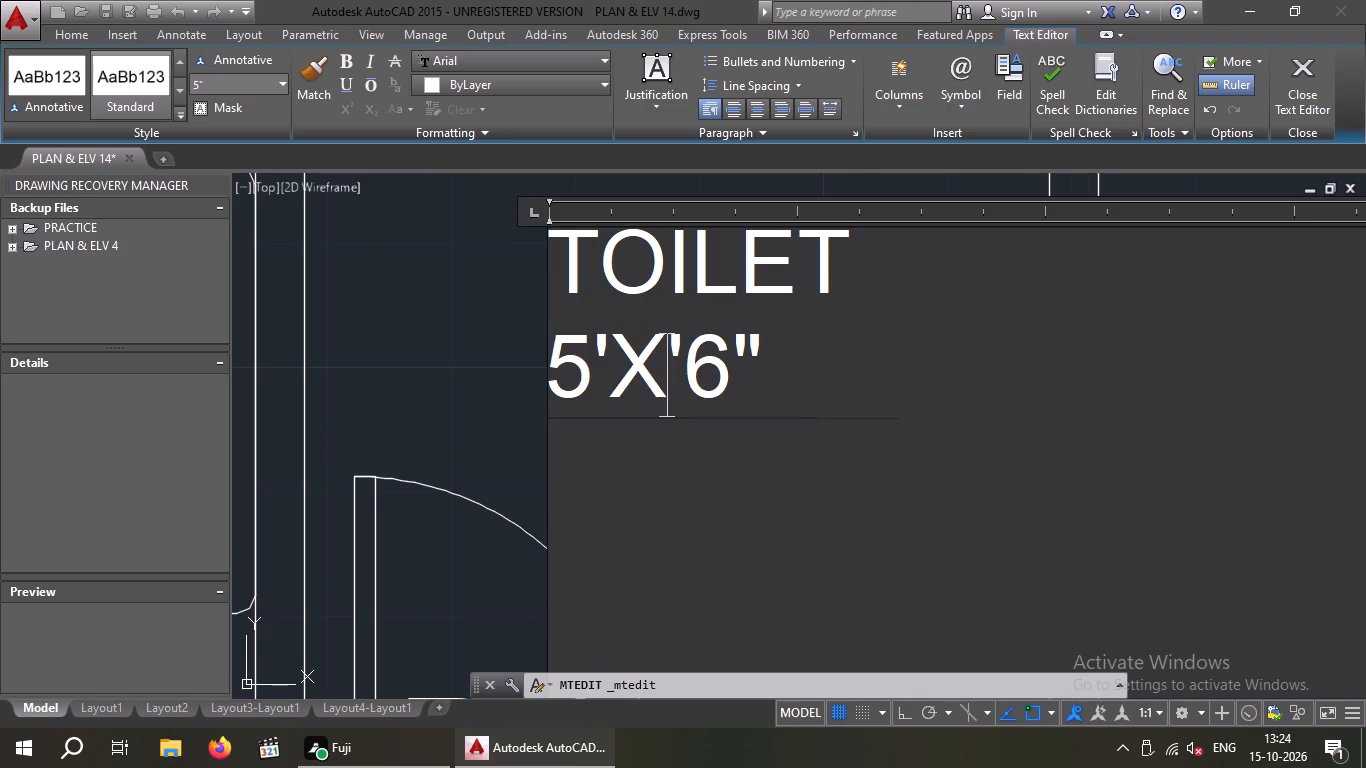
key("7")
key("Right")
key("Right")
key("Right")
key("BackSpace")
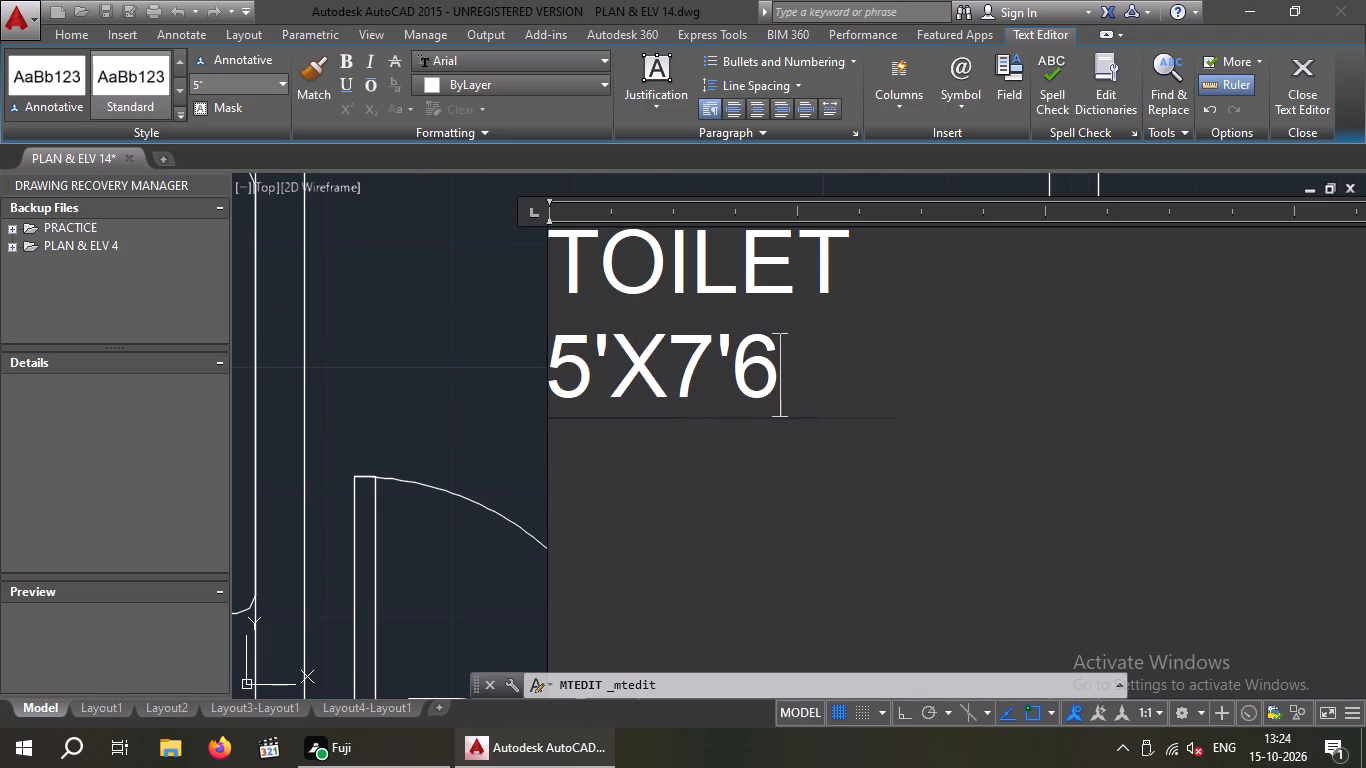
key("BackSpace")
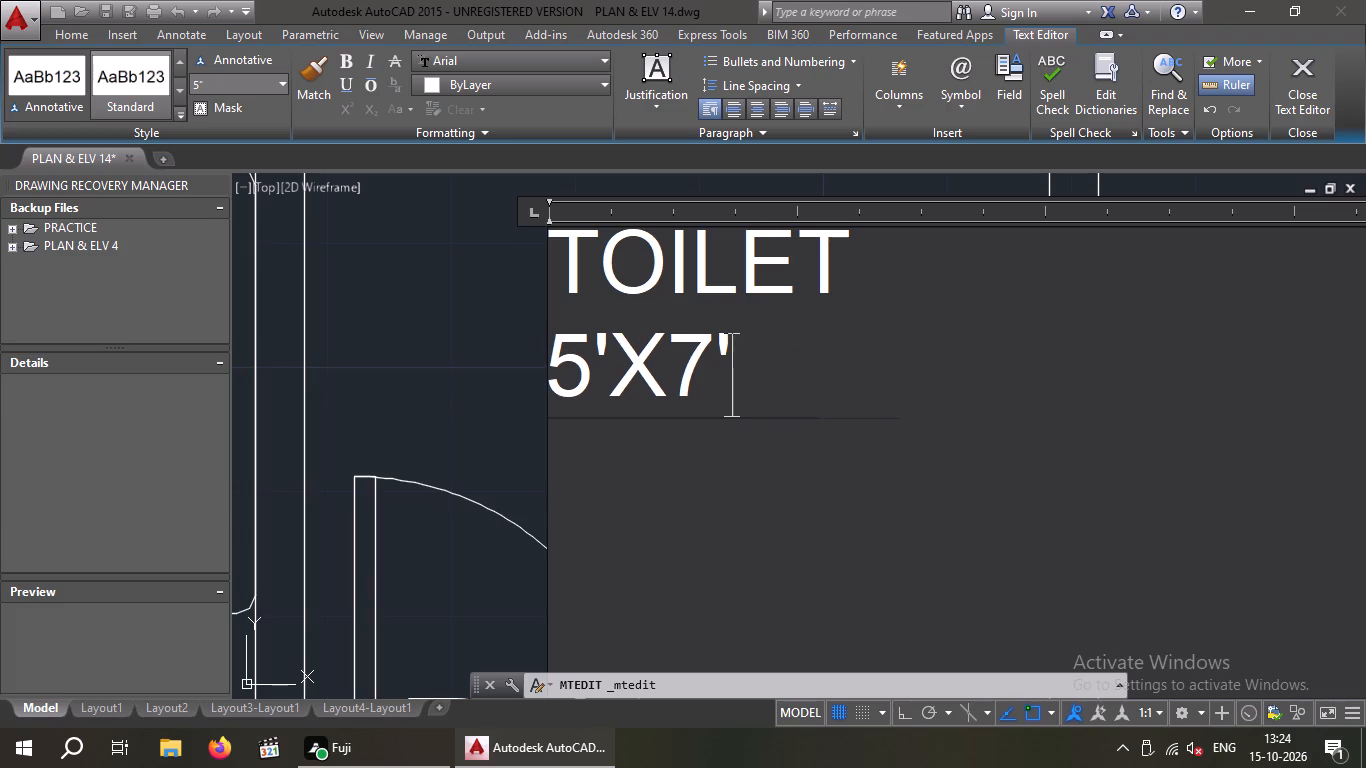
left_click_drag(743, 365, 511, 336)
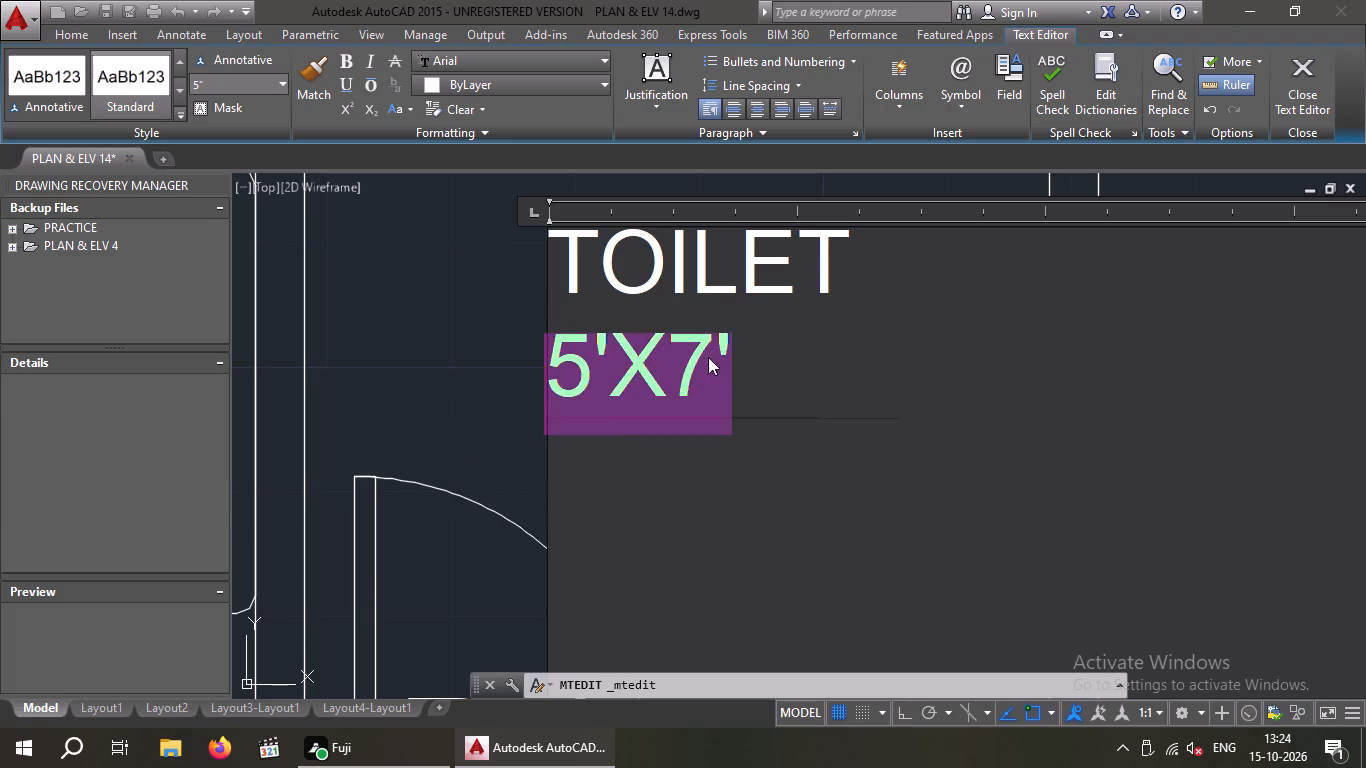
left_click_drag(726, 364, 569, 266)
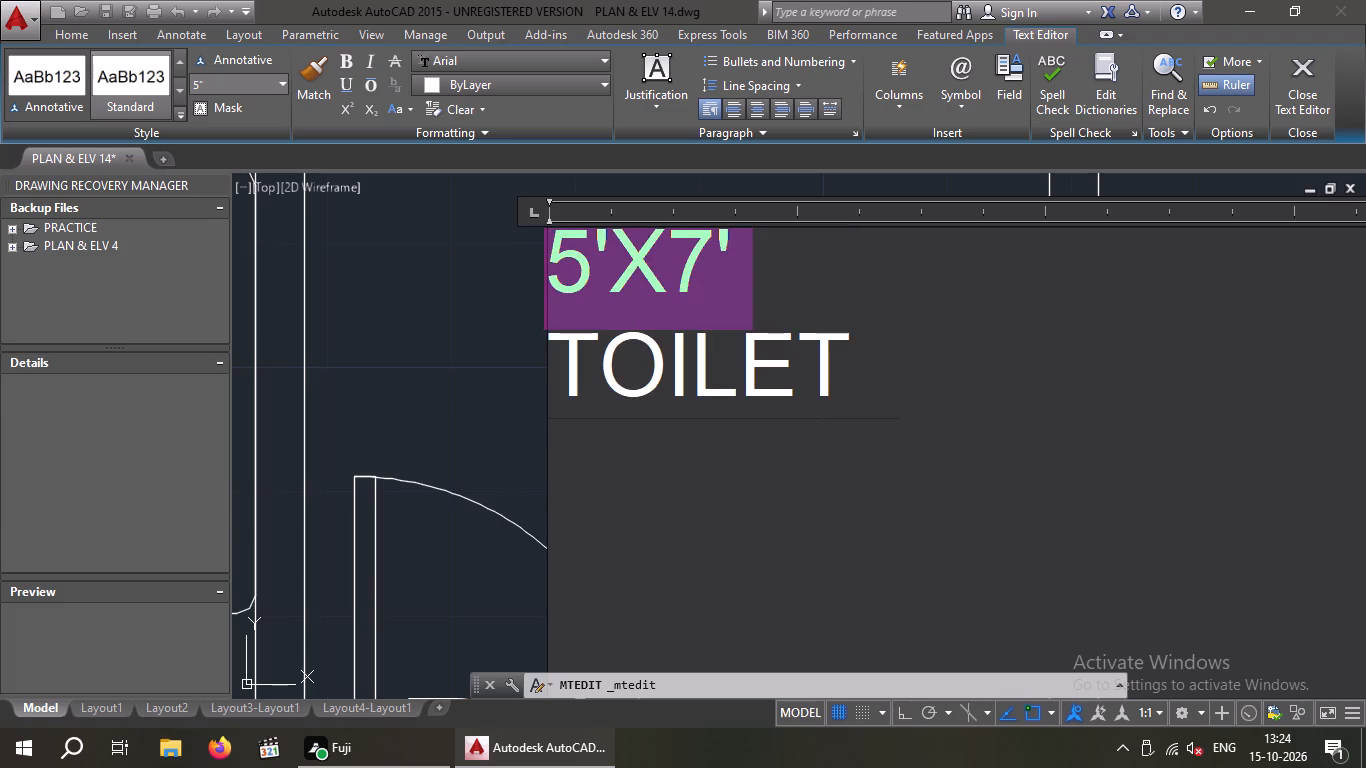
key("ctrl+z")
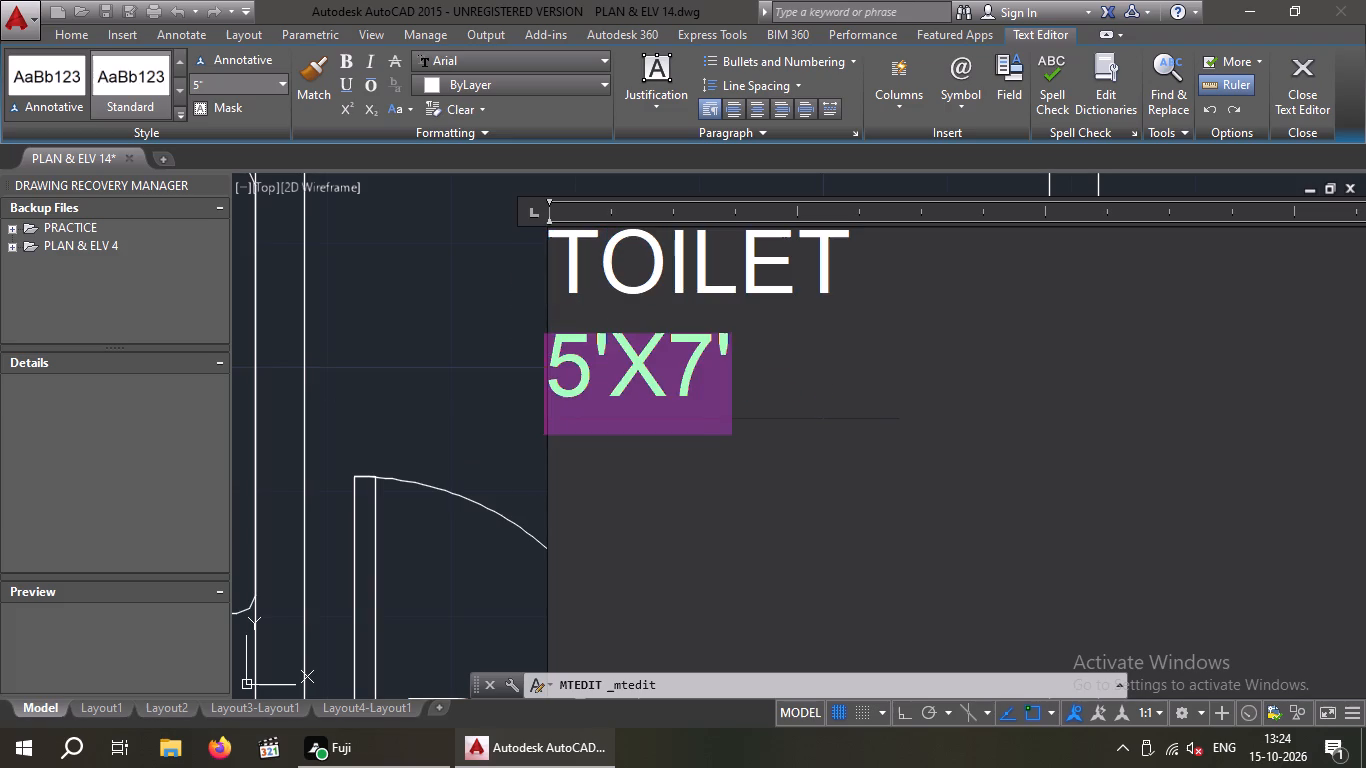
Set the text height of the whole TOILET 5'X7' label to 7" and finish editing it.
left_click_drag(745, 364, 566, 256)
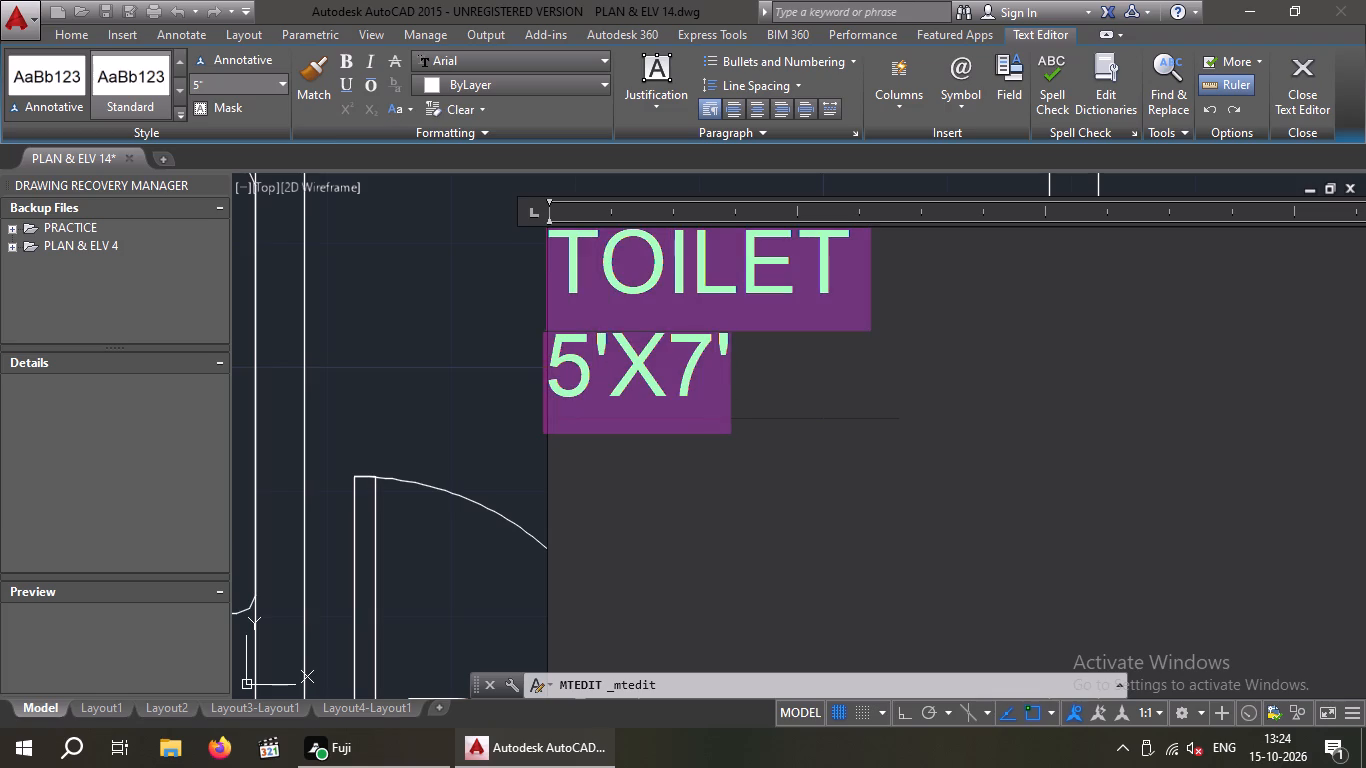
left_click_drag(566, 256, 565, 256)
left_click(235, 83)
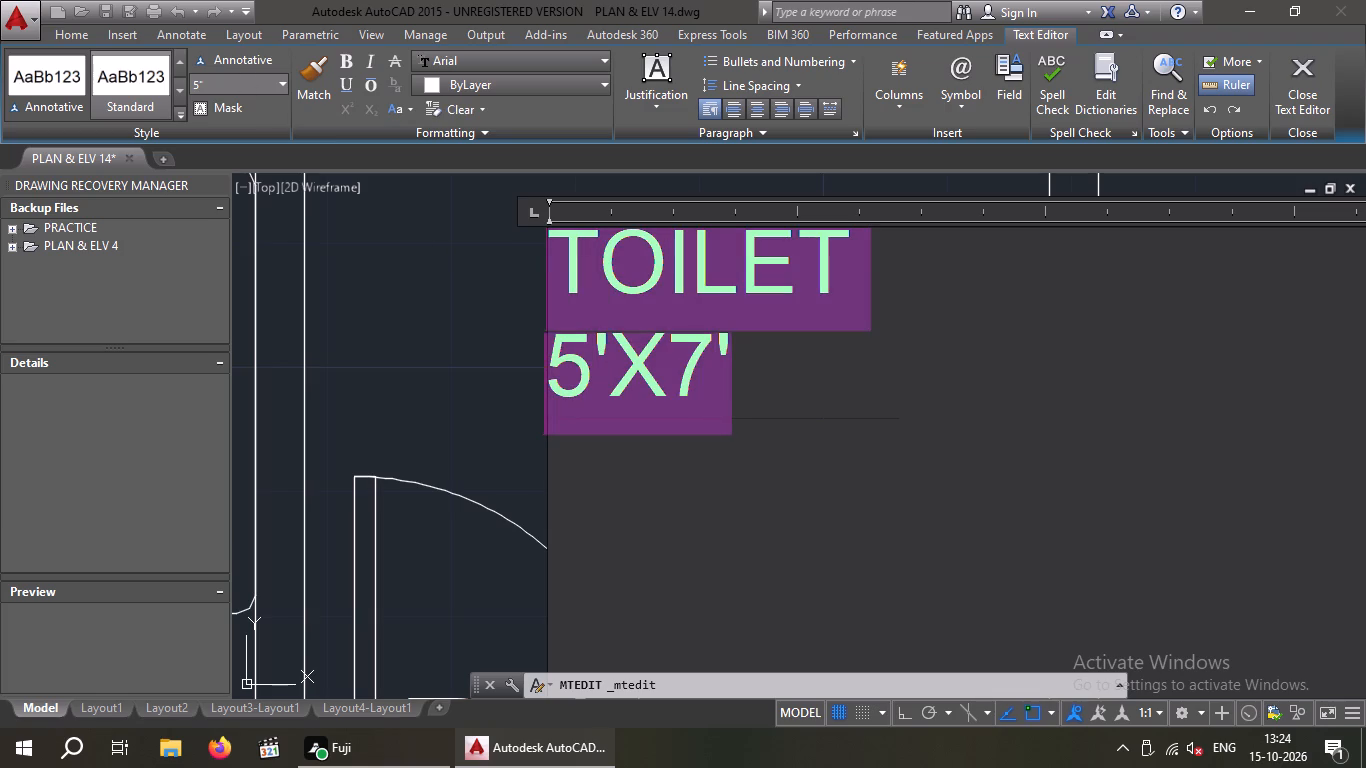
key("7")
key("shift+quotedbl")
key("Return")
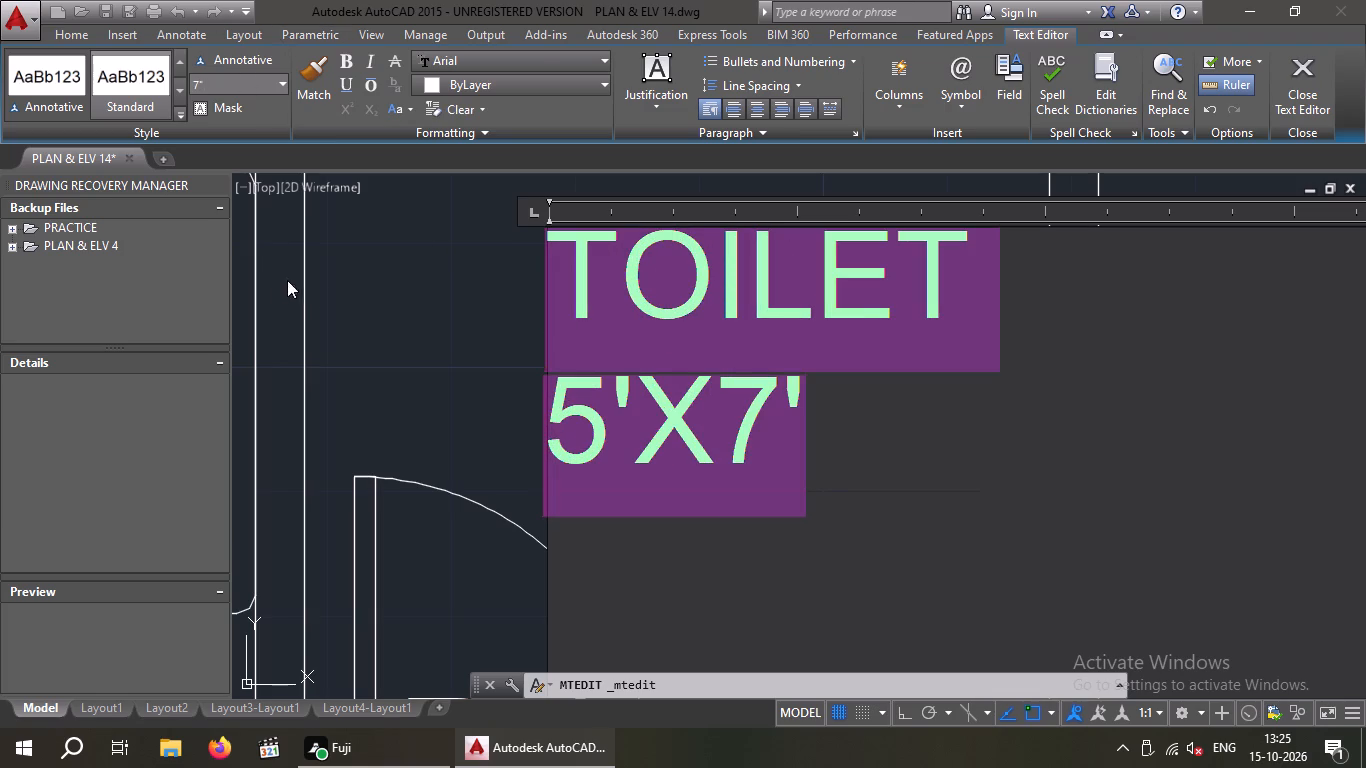
left_click(356, 292)
Measure the inside width and depth of the upper-right flat's toilet between the 14'X11' bedroom and the kitchen.
scroll(362, 291, "down", 4)
scroll(446, 322, "down", 3)
middle_click_drag(541, 375, 553, 371)
middle_click_drag(597, 423, 225, 439)
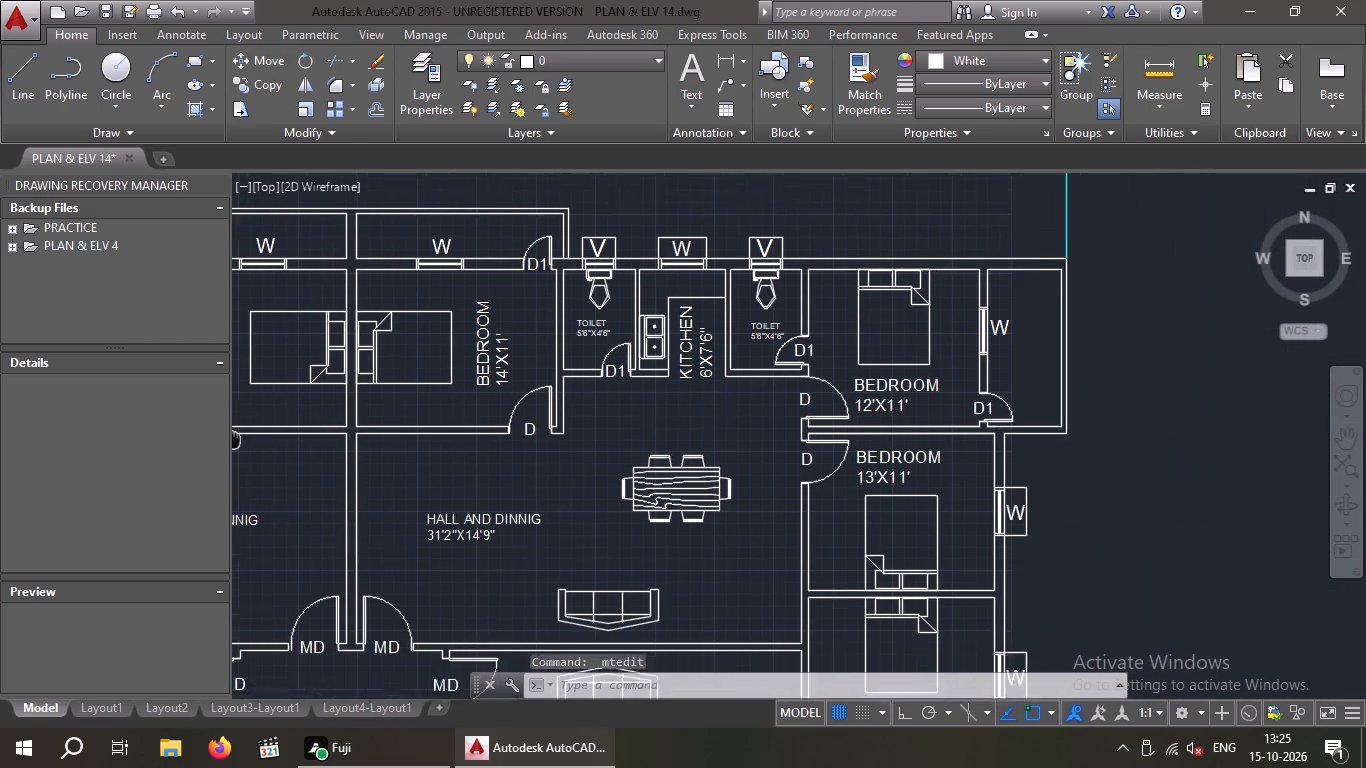
middle_click_drag(225, 439, 166, 451)
scroll(532, 326, "up", 2)
scroll(532, 332, "down", 1)
middle_click_drag(532, 332, 449, 514)
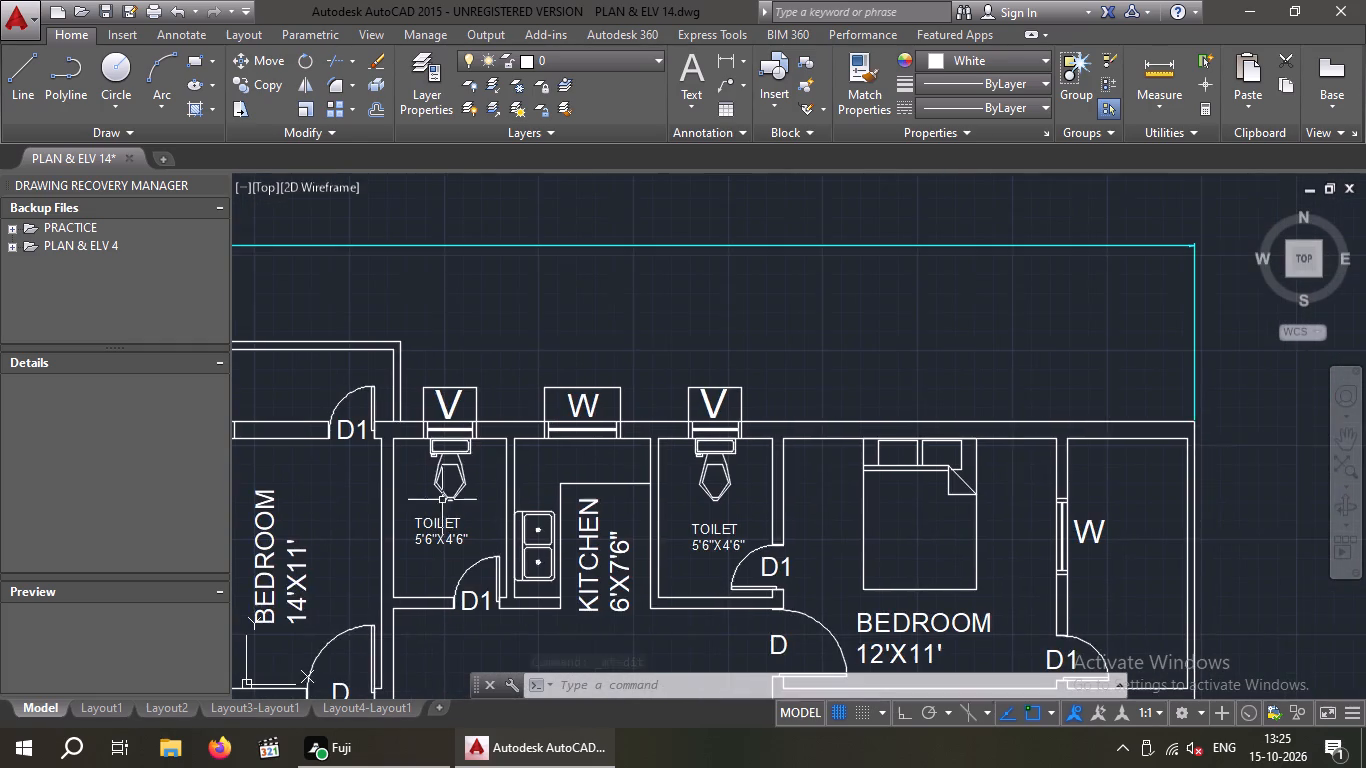
scroll(471, 488, "down", 2)
scroll(484, 500, "up", 3)
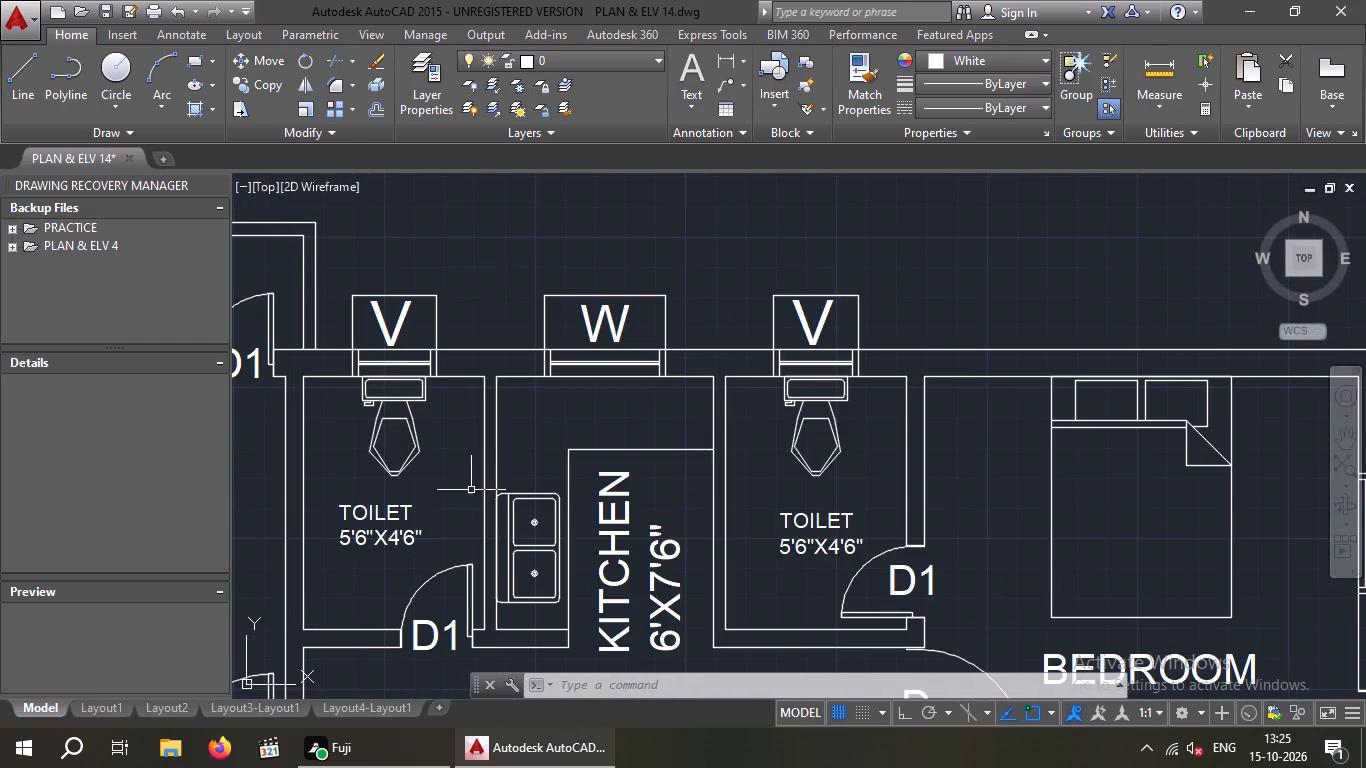
middle_click_drag(465, 487, 548, 448)
scroll(503, 482, "up", 1)
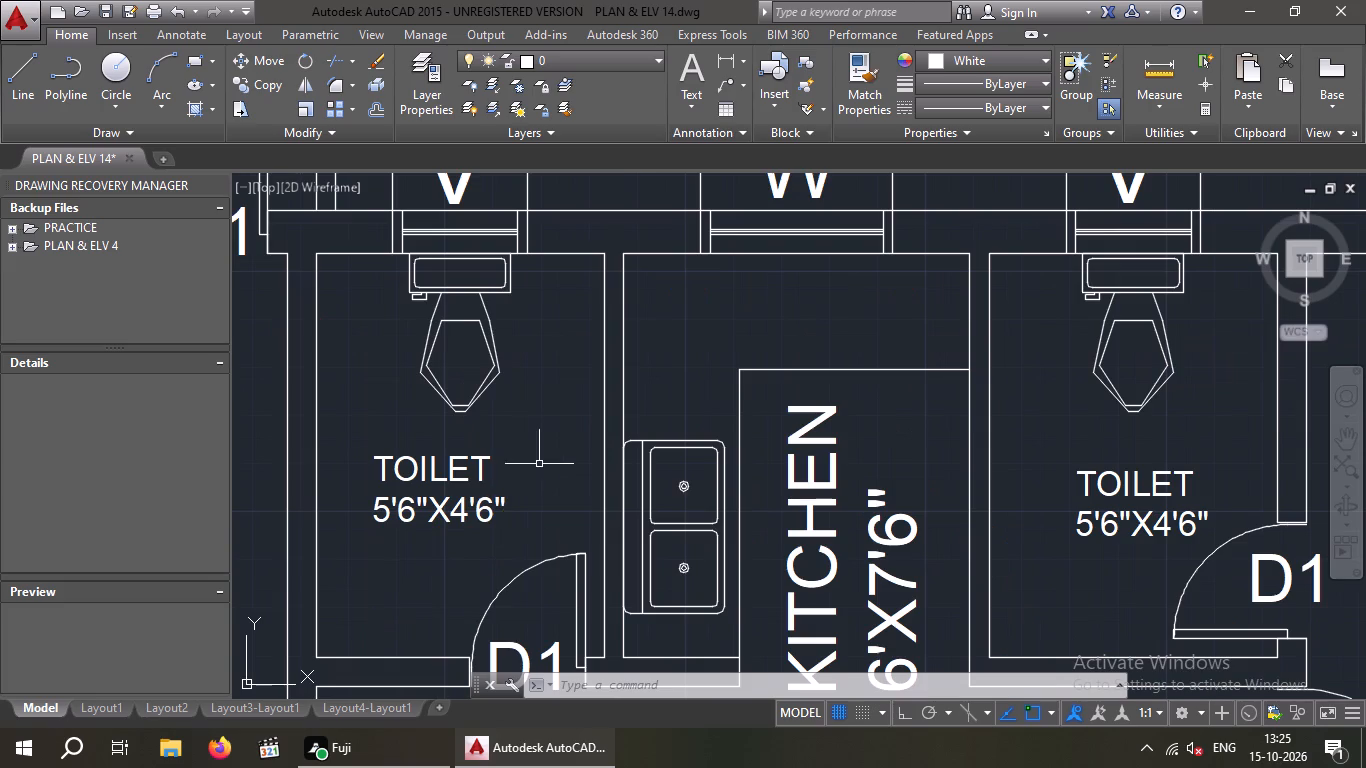
scroll(542, 464, "up", 1)
scroll(497, 402, "down", 1)
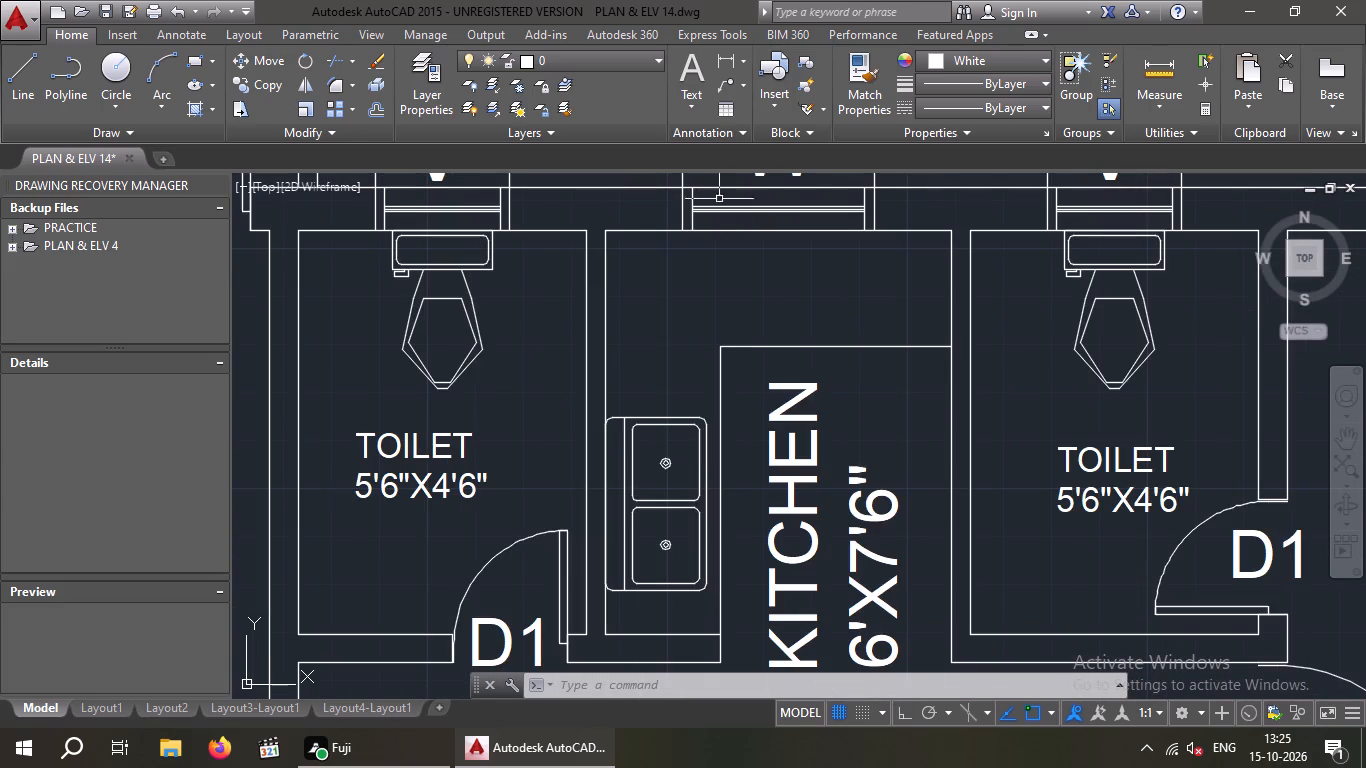
left_click(720, 67)
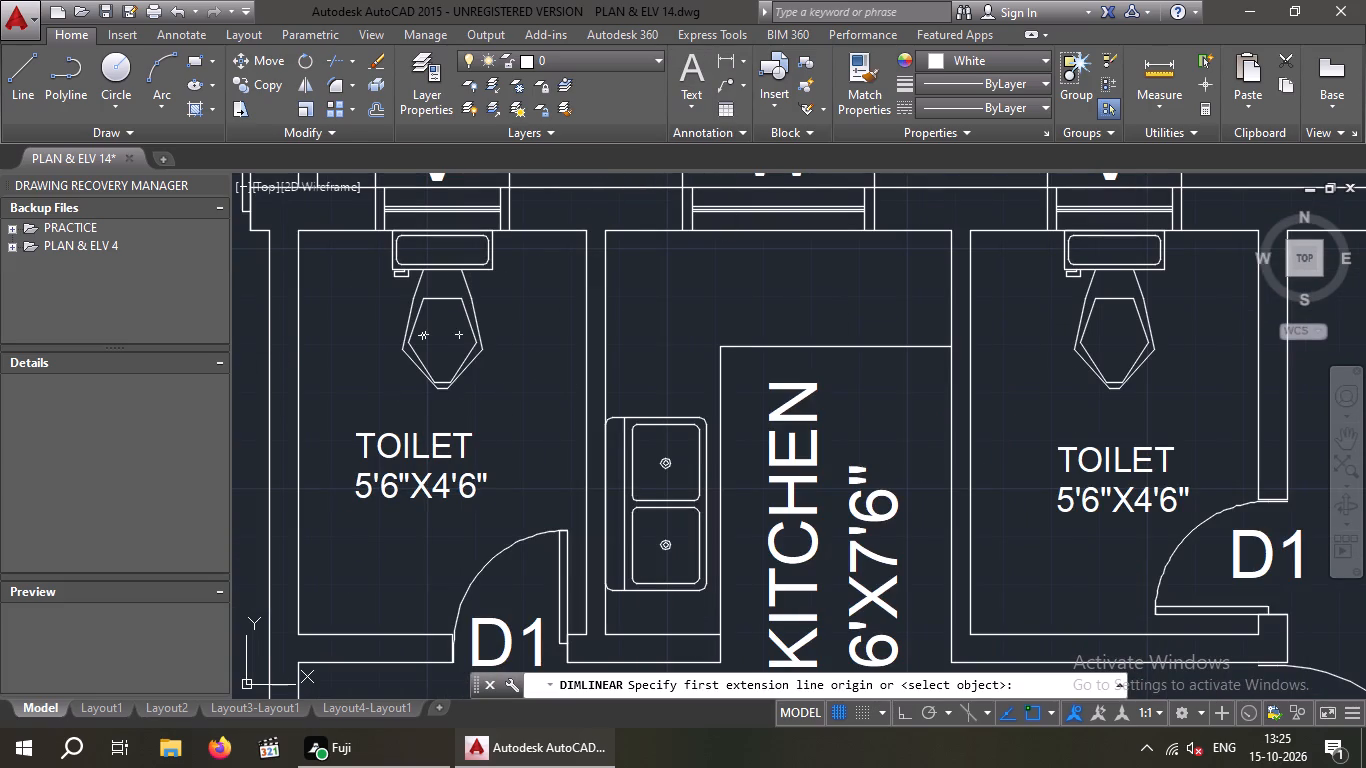
left_click(301, 228)
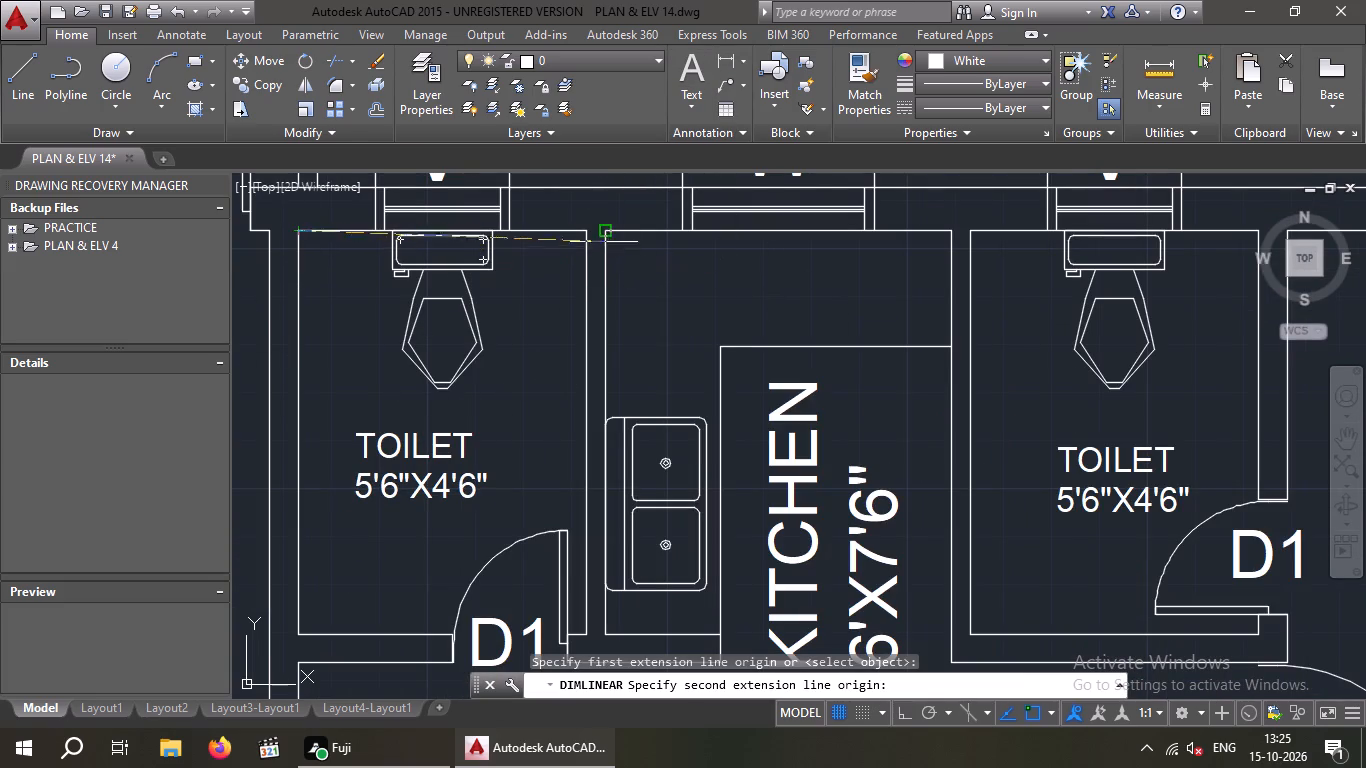
left_click_drag(583, 230, 583, 241)
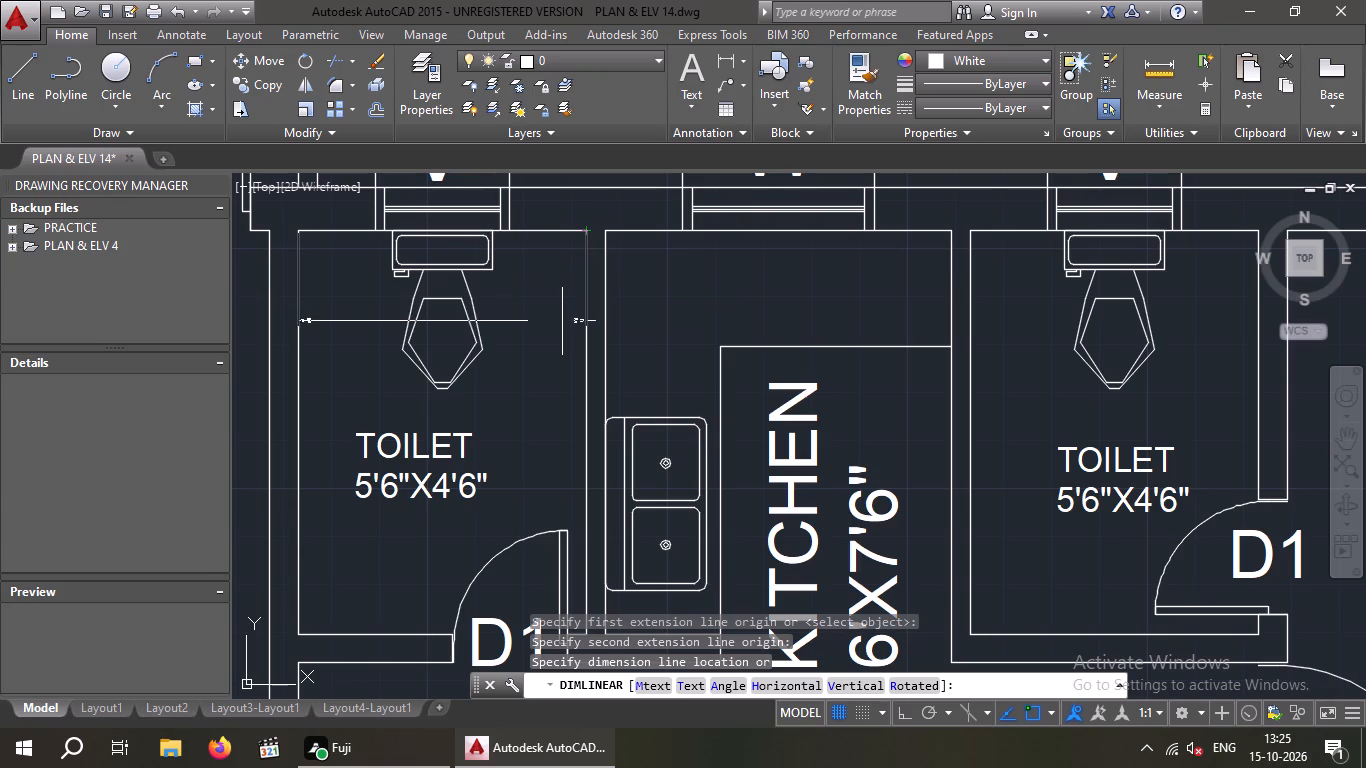
key("space")
key("space")
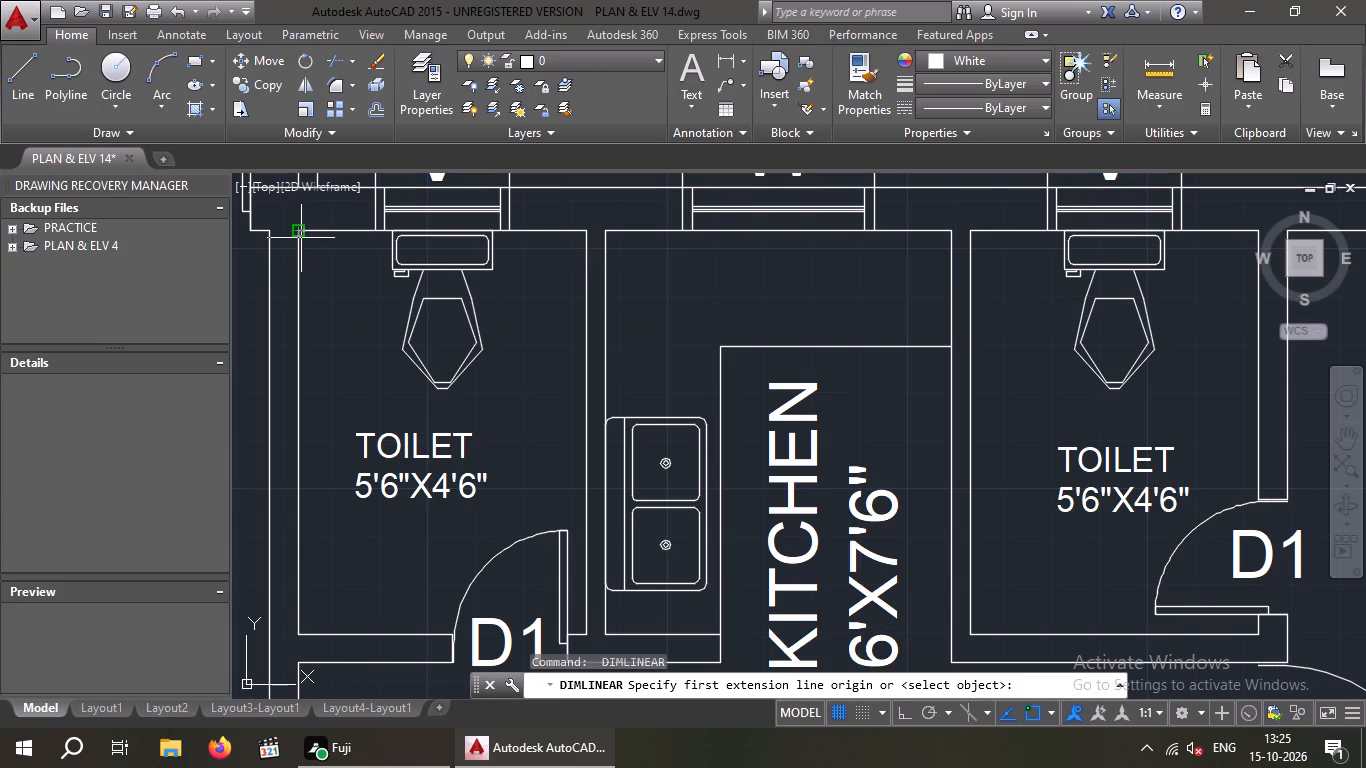
left_click_drag(302, 224, 302, 235)
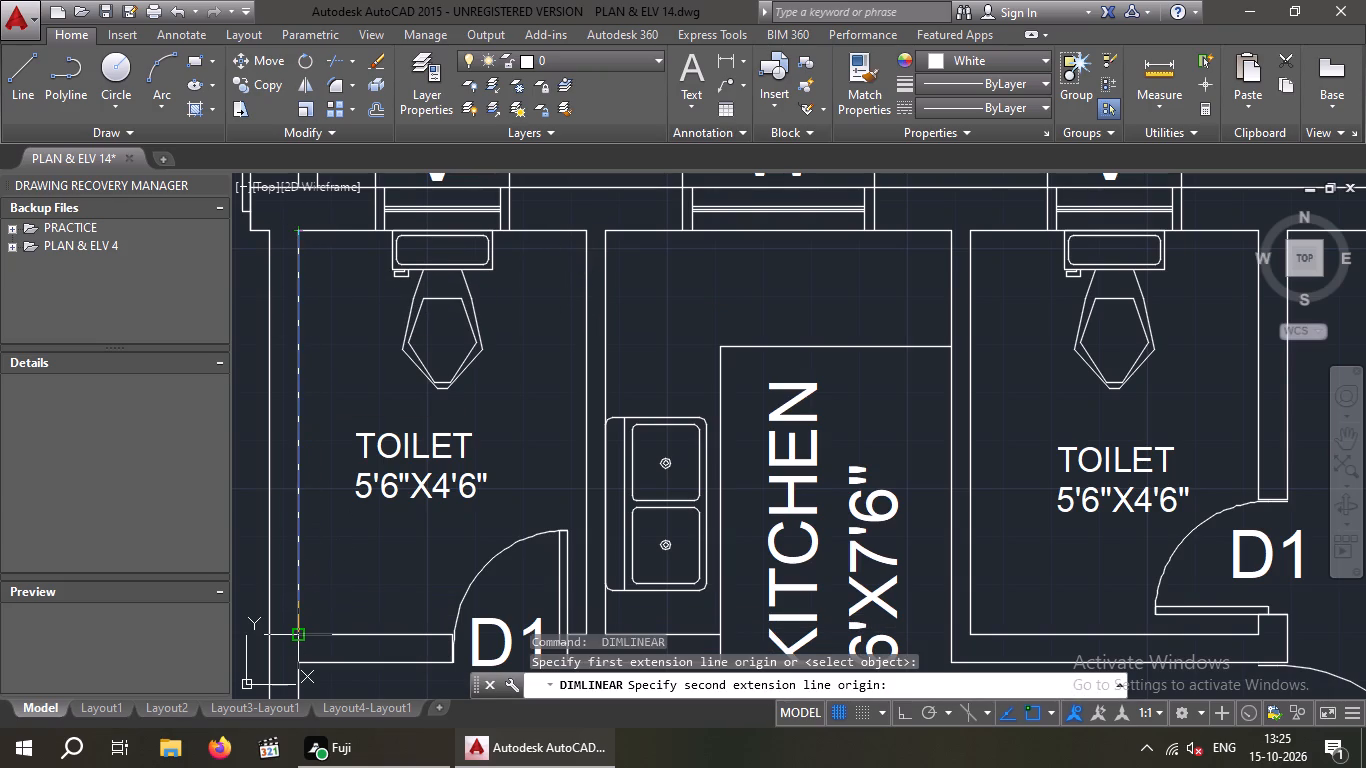
left_click(295, 638)
key("space")
Change the size to 5'X7' in the TOILET label between the upper-right flat's 14'X11' bedroom and kitchen.
scroll(342, 517, "down", 2)
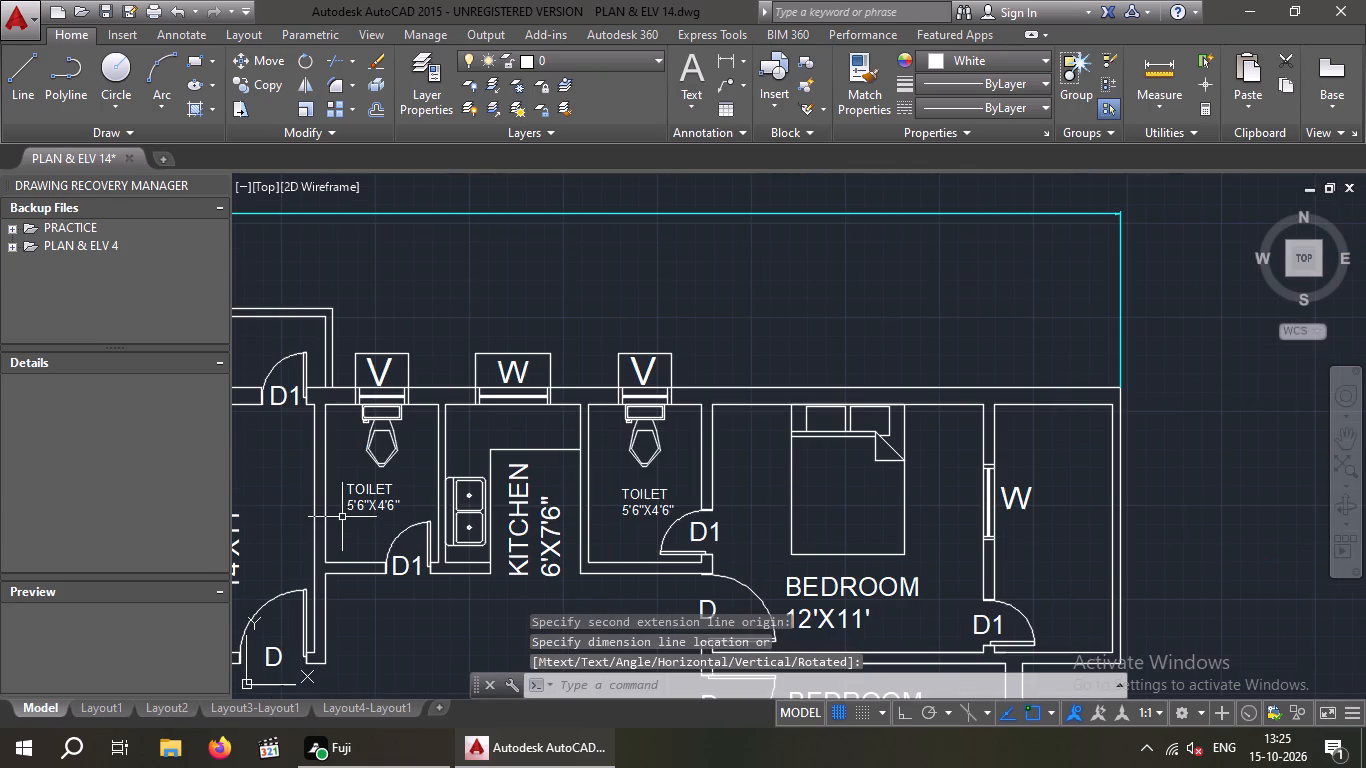
scroll(346, 549, "up", 1)
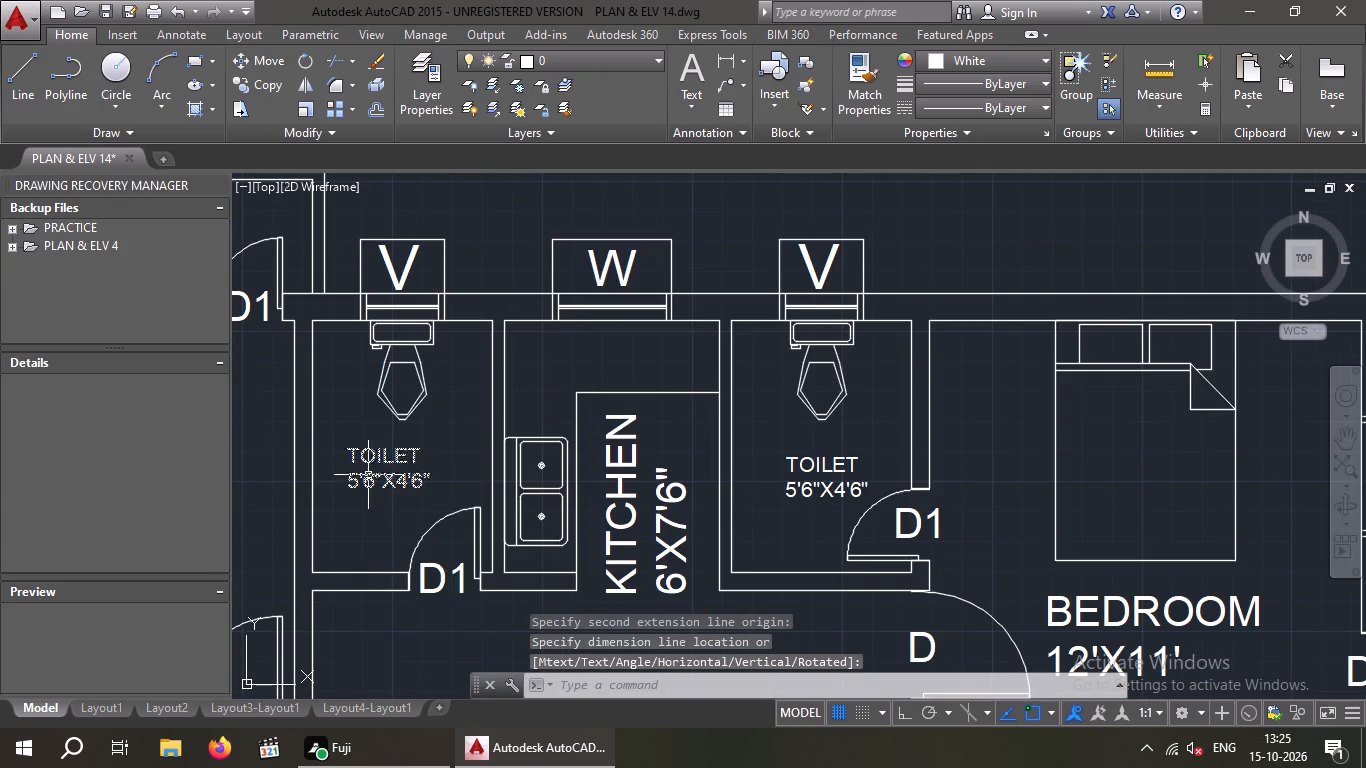
double_click(368, 481)
scroll(371, 492, "up", 2)
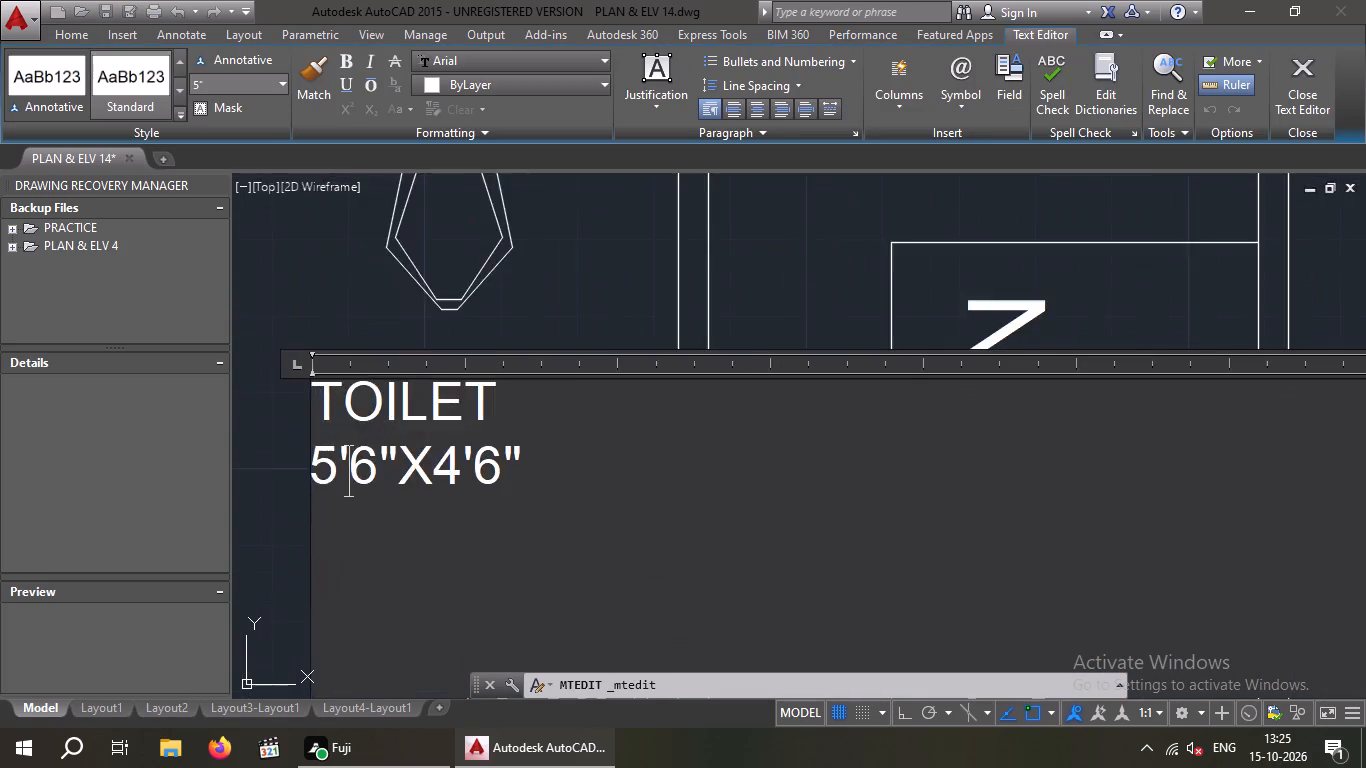
scroll(373, 497, "up", 2)
scroll(373, 497, "down", 1)
key("Right")
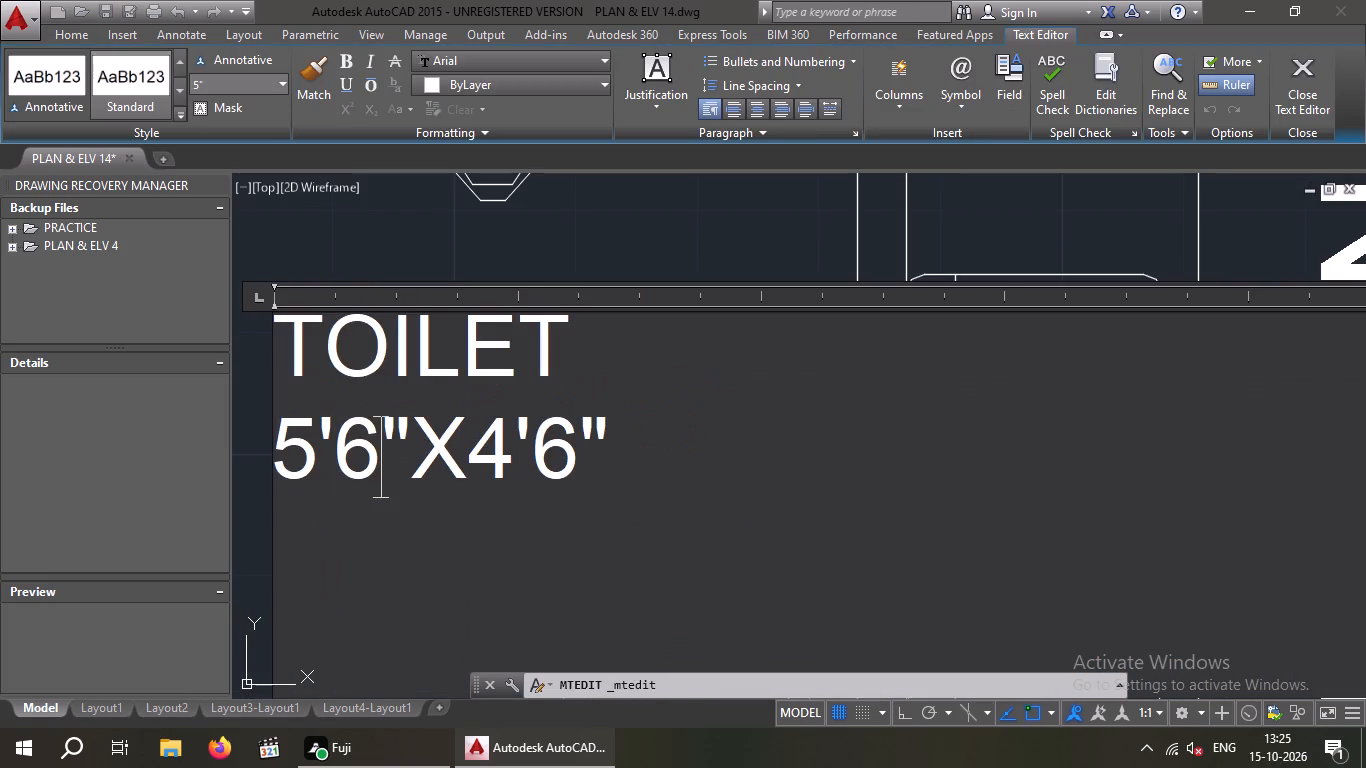
key("Right")
key("BackSpace")
key("BackSpace")
key("Right")
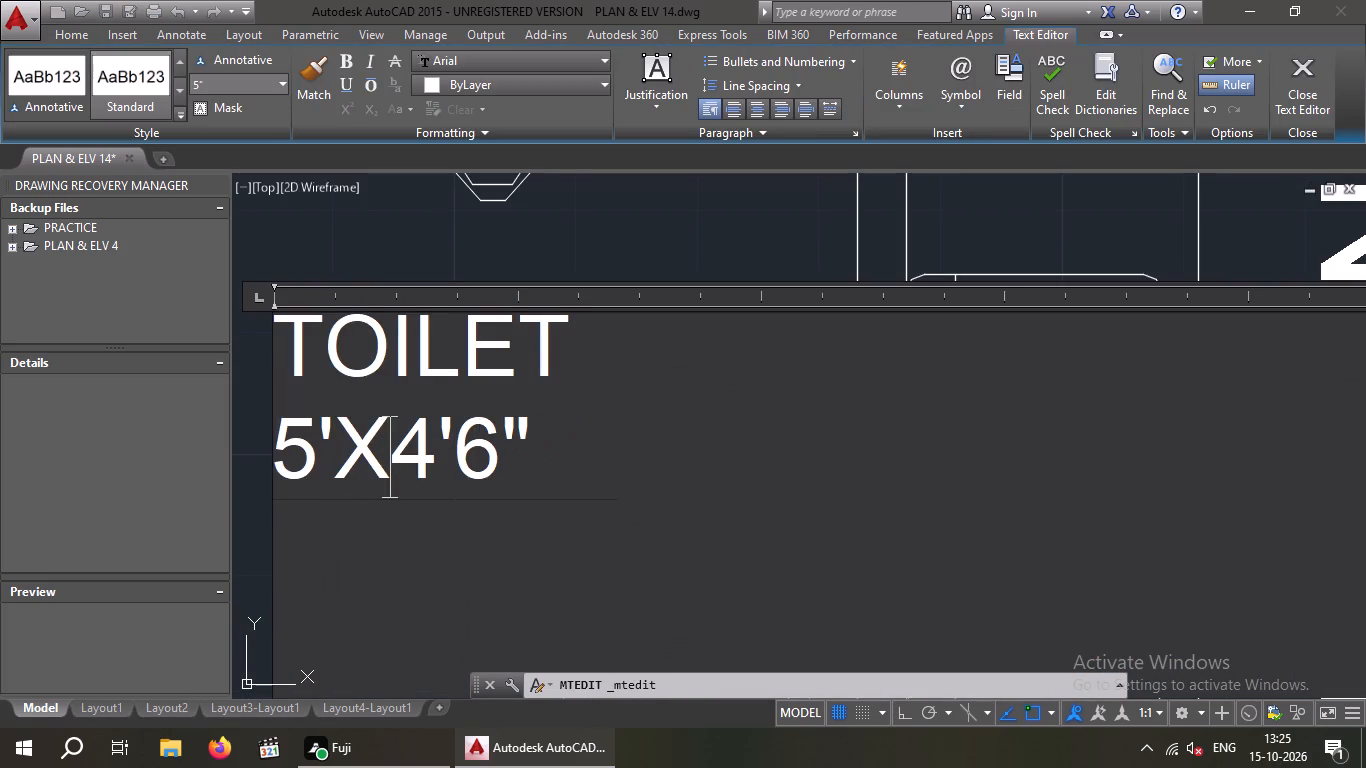
key("Right")
key("BackSpace")
key("7")
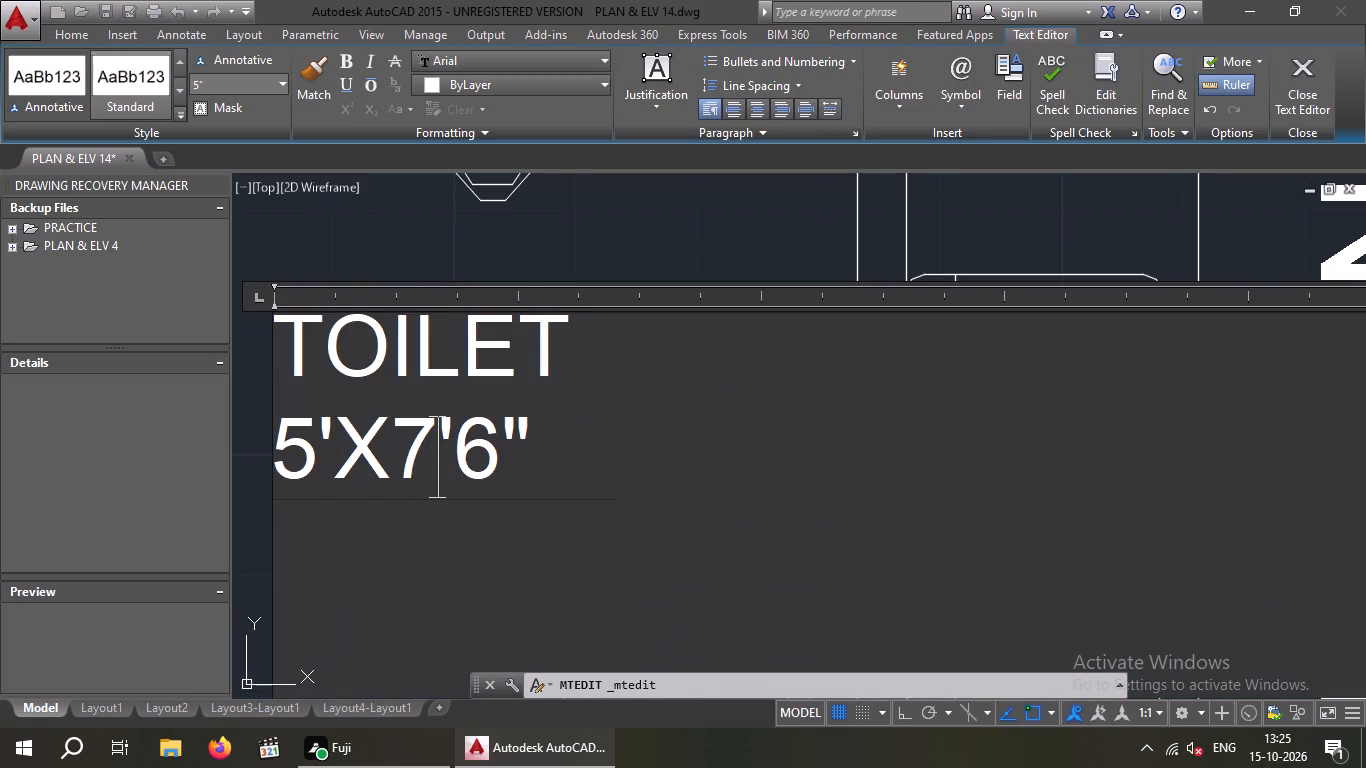
key("Right")
key("Right")
key("Right")
key("BackSpace")
key("BackSpace")
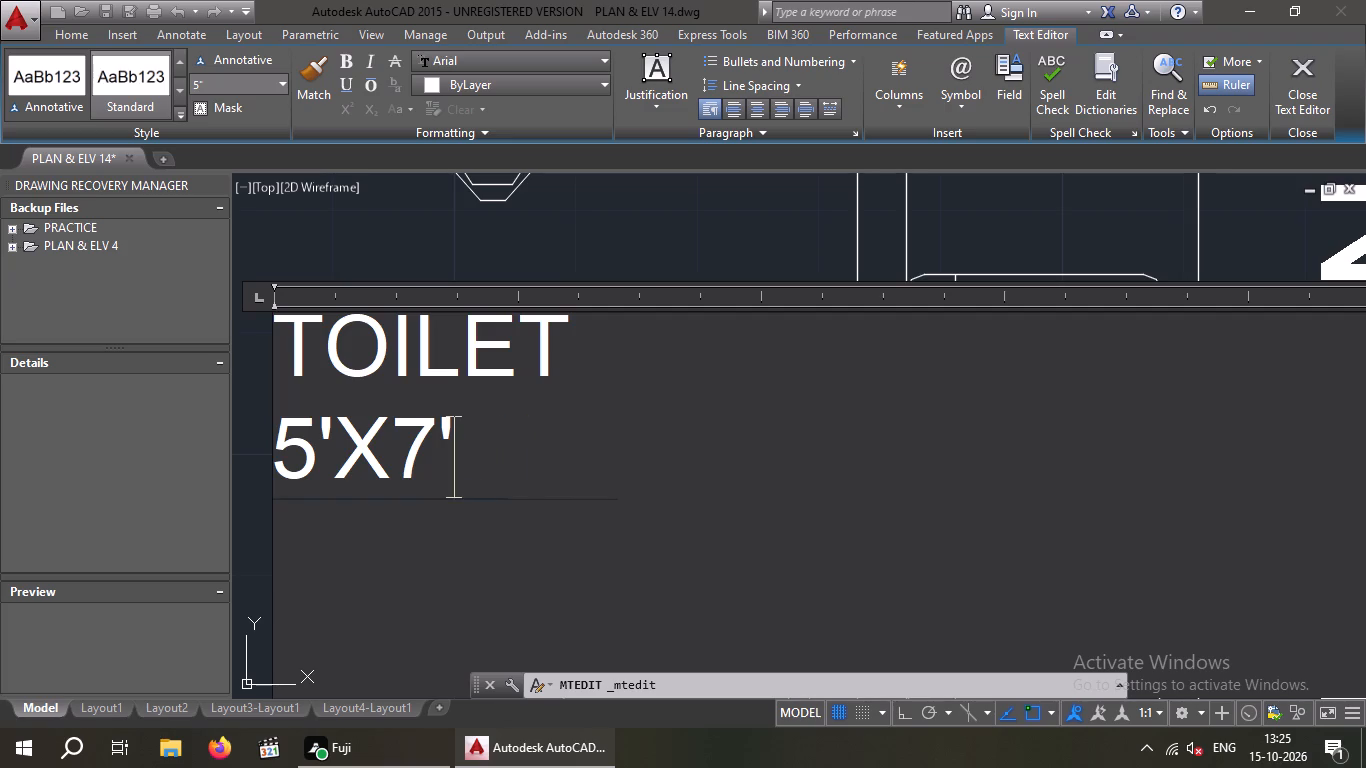
Set the text height of the whole TOILET 5'X7' label beside the upper-right flat's 14'X11' bedroom to 8" and finish editing it.
left_click_drag(473, 451, 273, 365)
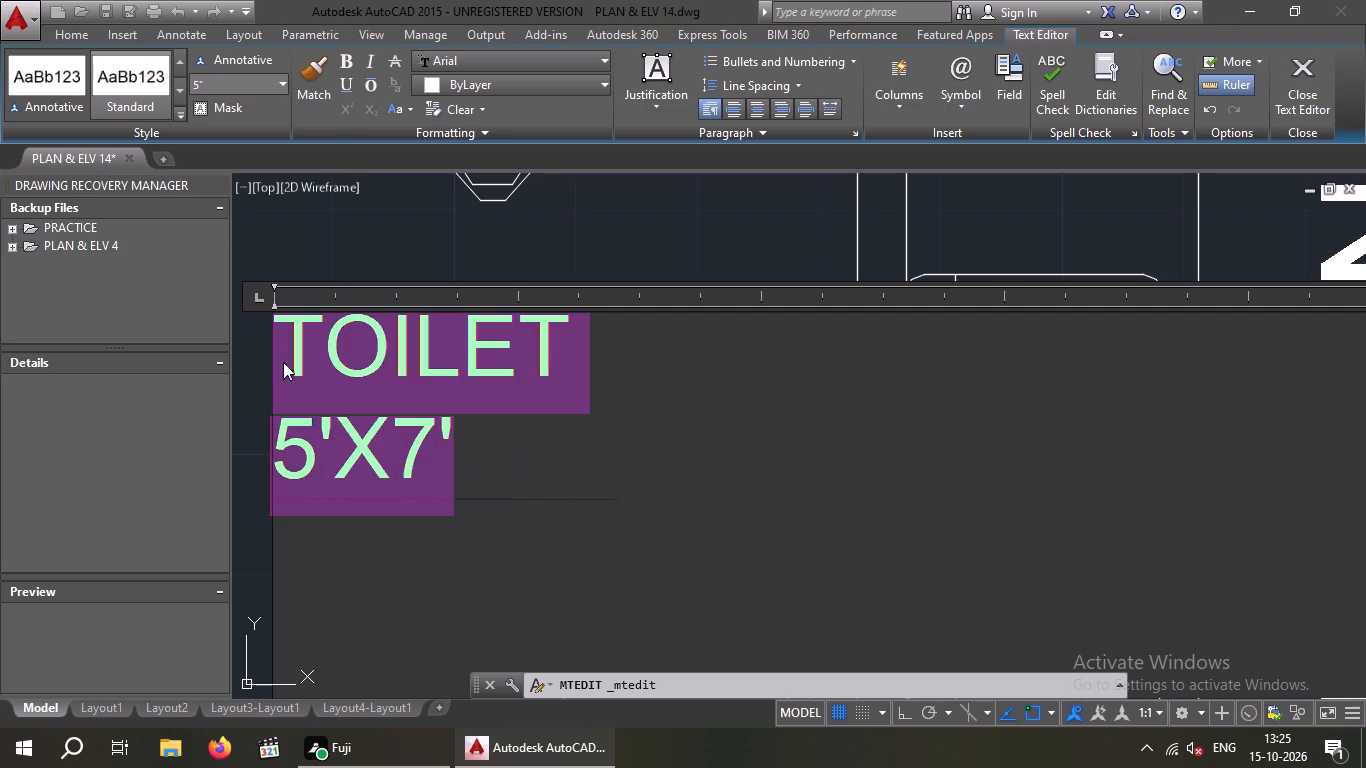
left_click(244, 85)
key("8")
key("shift+quotedbl")
key("Return")
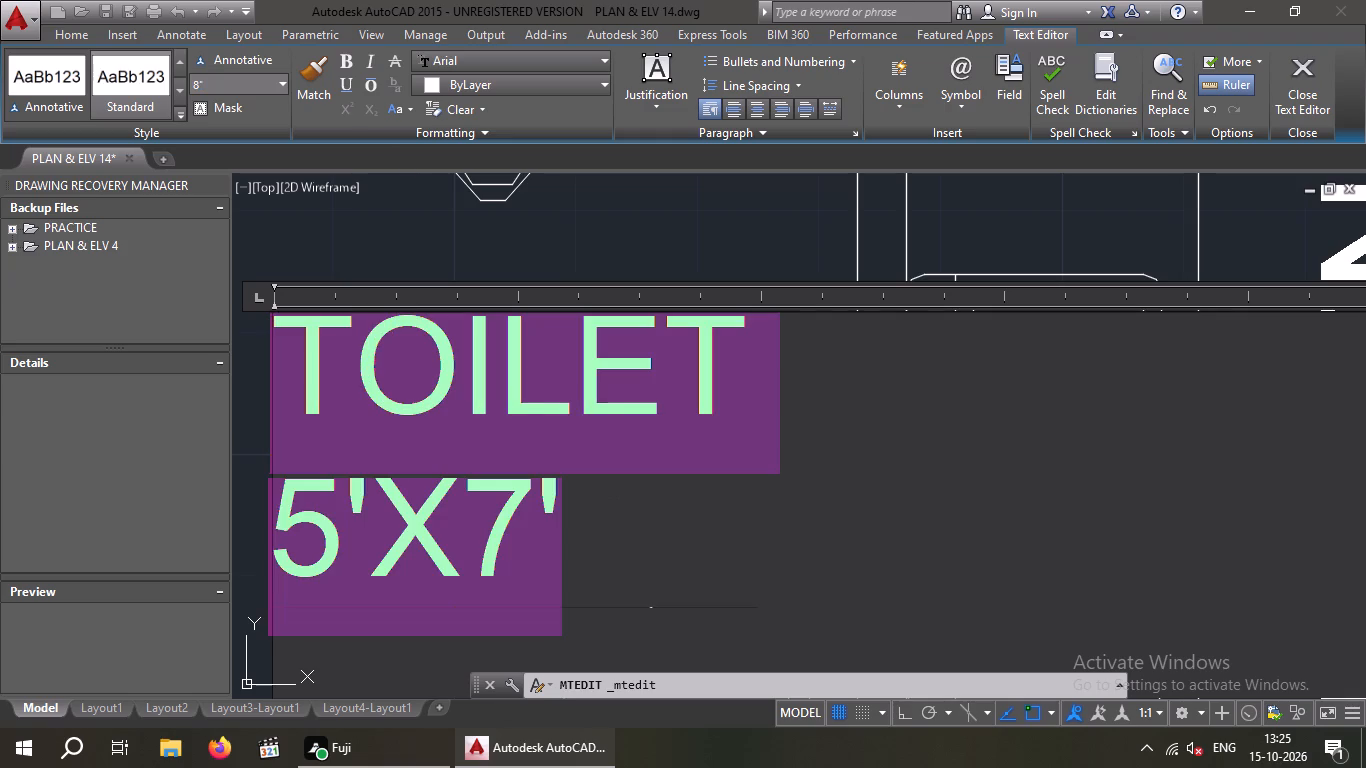
left_click(607, 198)
Change the size to 5'X7' in the TOILET label between the upper-right flat's kitchen and 12'X11' bedroom.
scroll(615, 309, "down", 3)
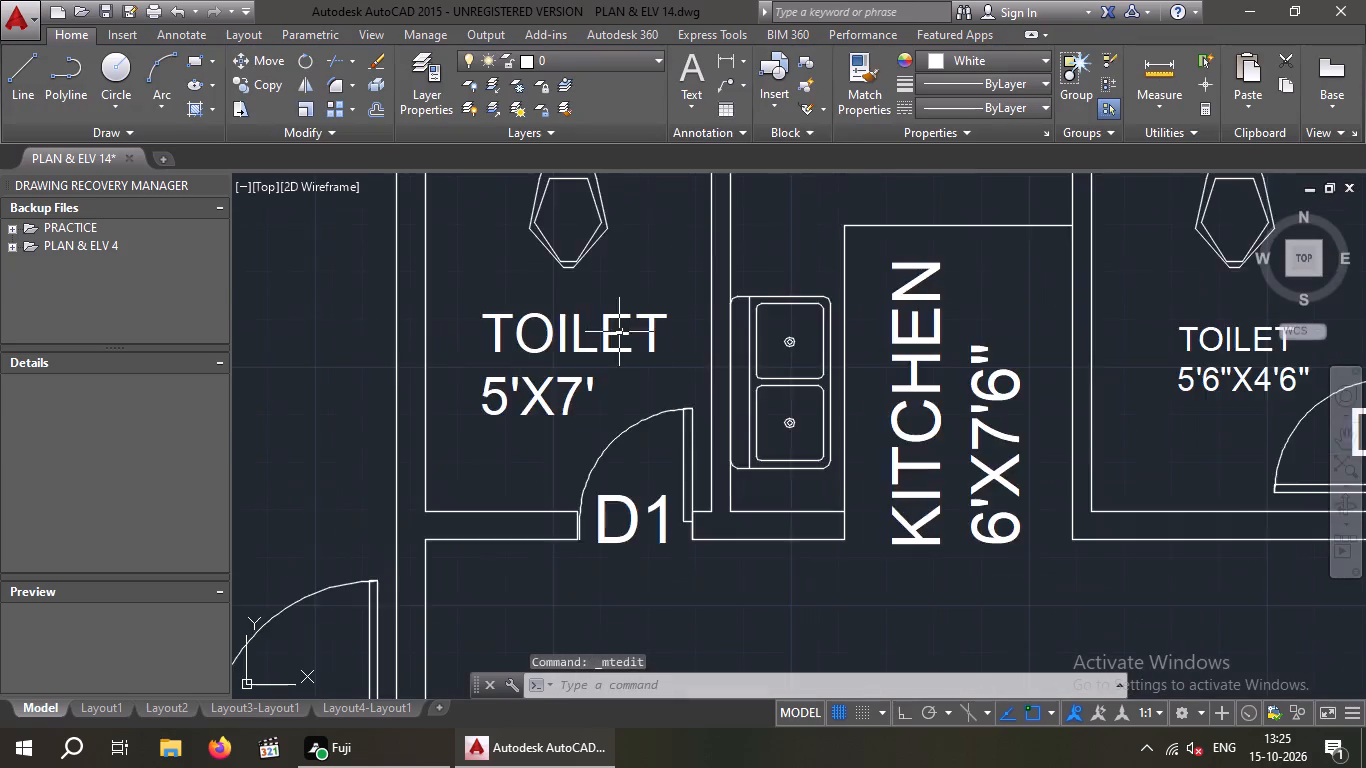
scroll(628, 358, "down", 3)
scroll(777, 354, "up", 3)
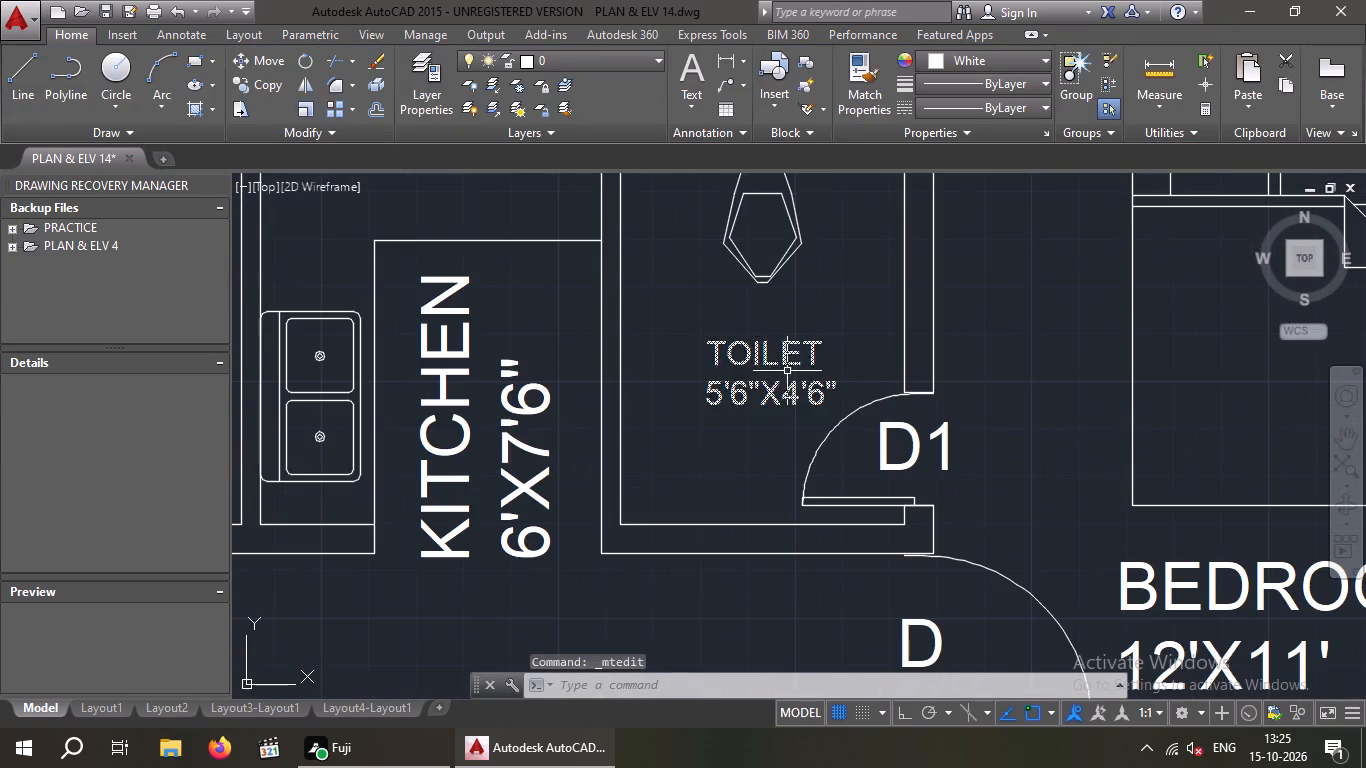
double_click(734, 390)
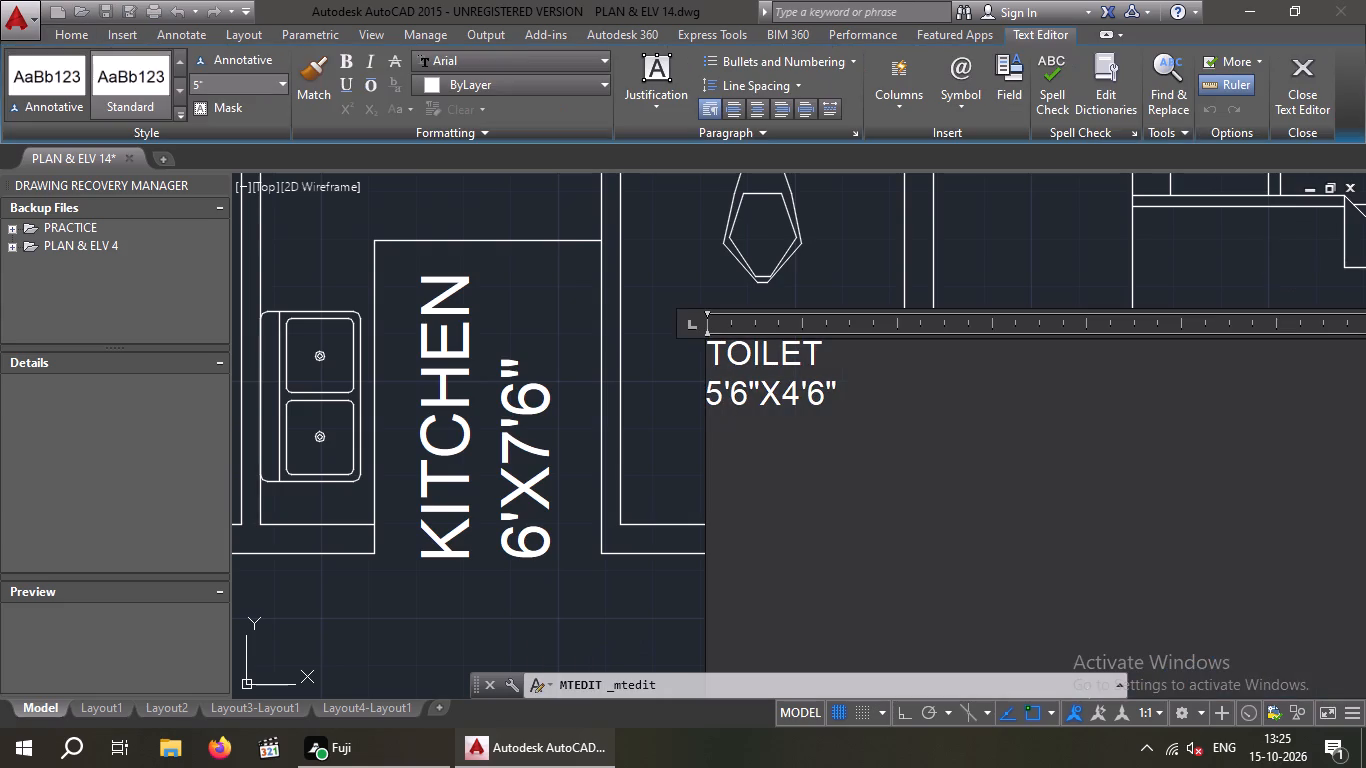
middle_click_drag(767, 392, 535, 405)
scroll(590, 403, "up", 2)
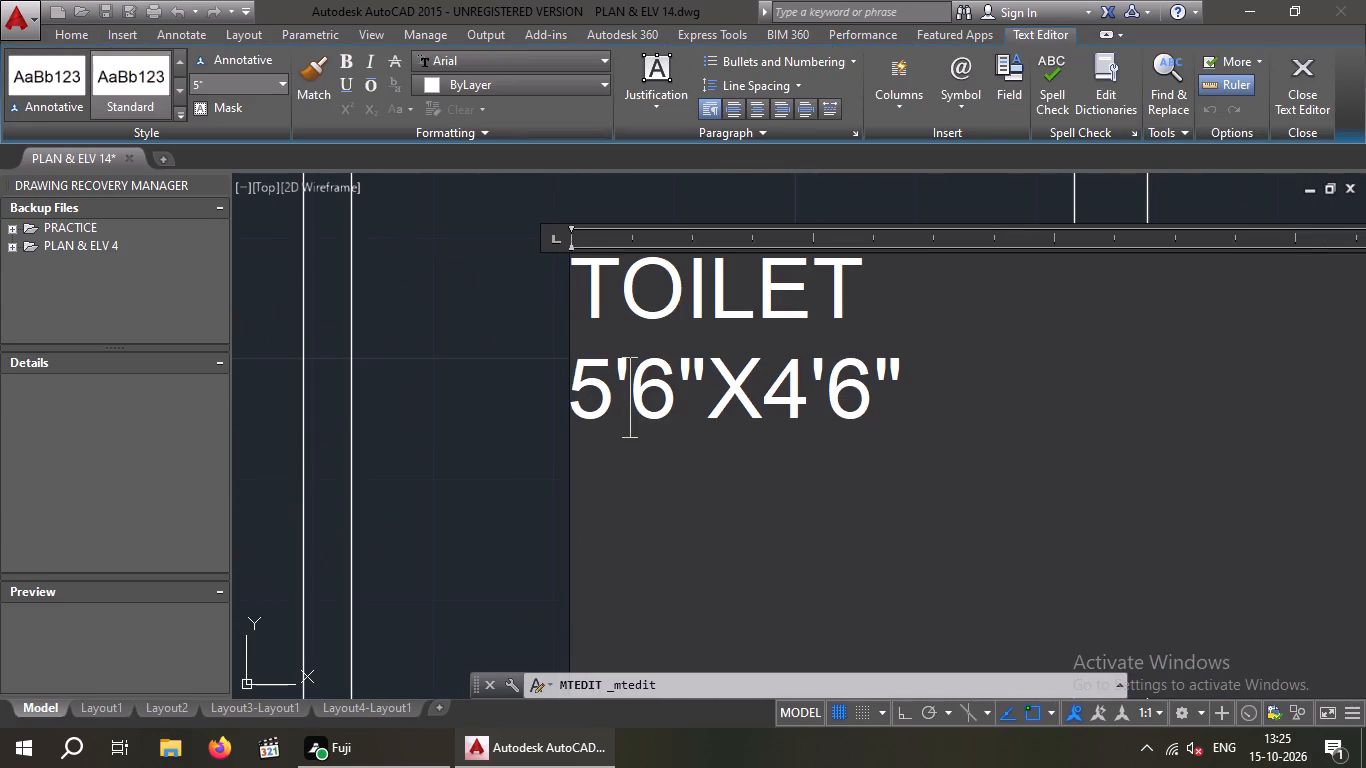
key("Right")
key("Right")
key("BackSpace")
key("BackSpace")
key("Right")
key("Right")
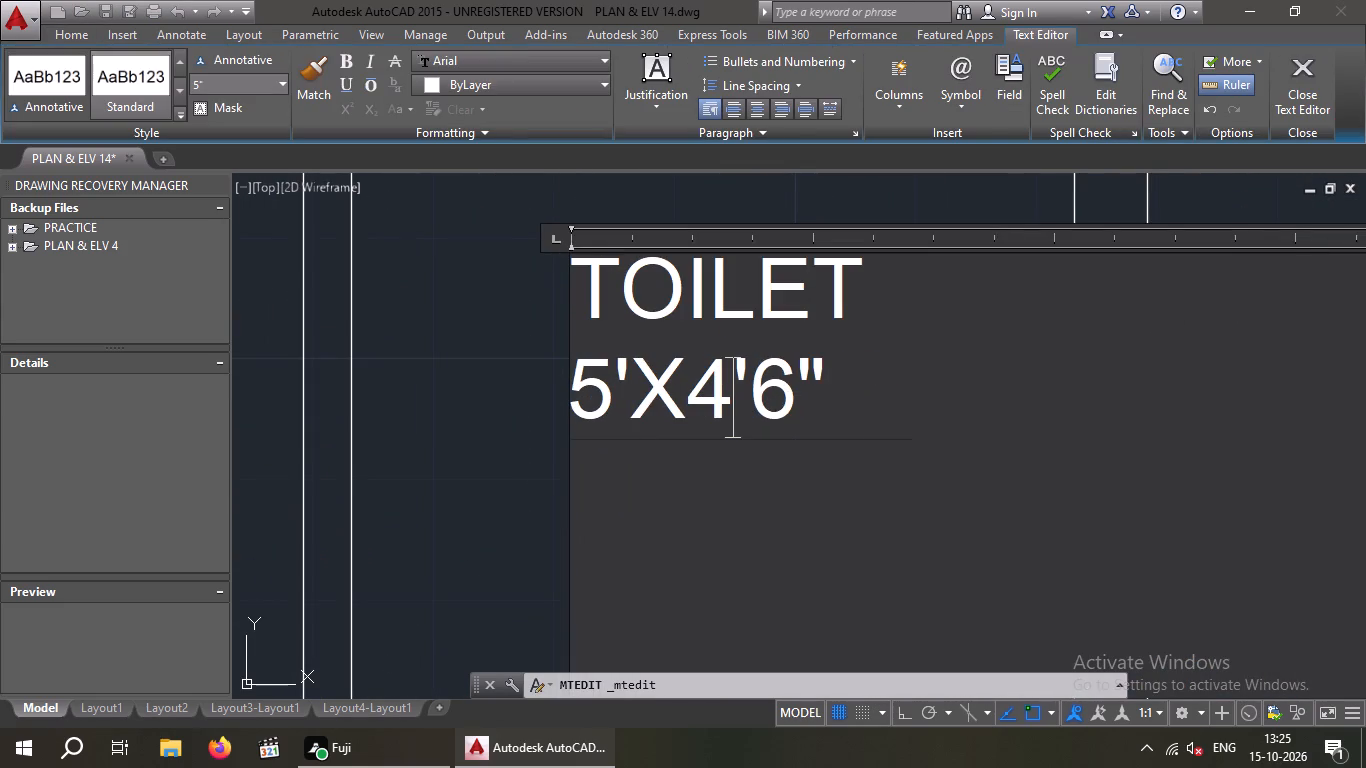
key("BackSpace")
key("7")
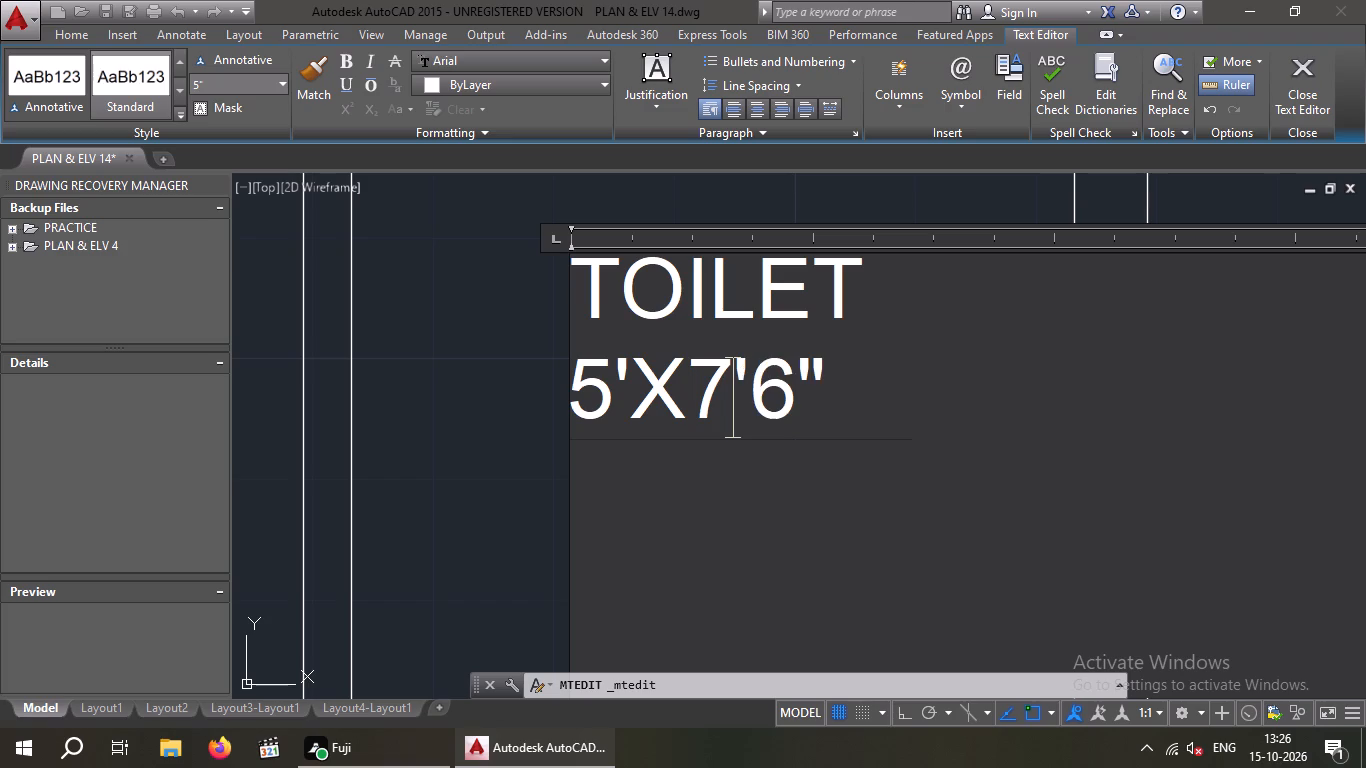
key("Right")
key("Right")
key("Right")
key("BackSpace")
key("BackSpace")
Set the text height of the whole TOILET 5'X7' label to 8" and finish editing it.
left_click_drag(781, 379, 745, 432)
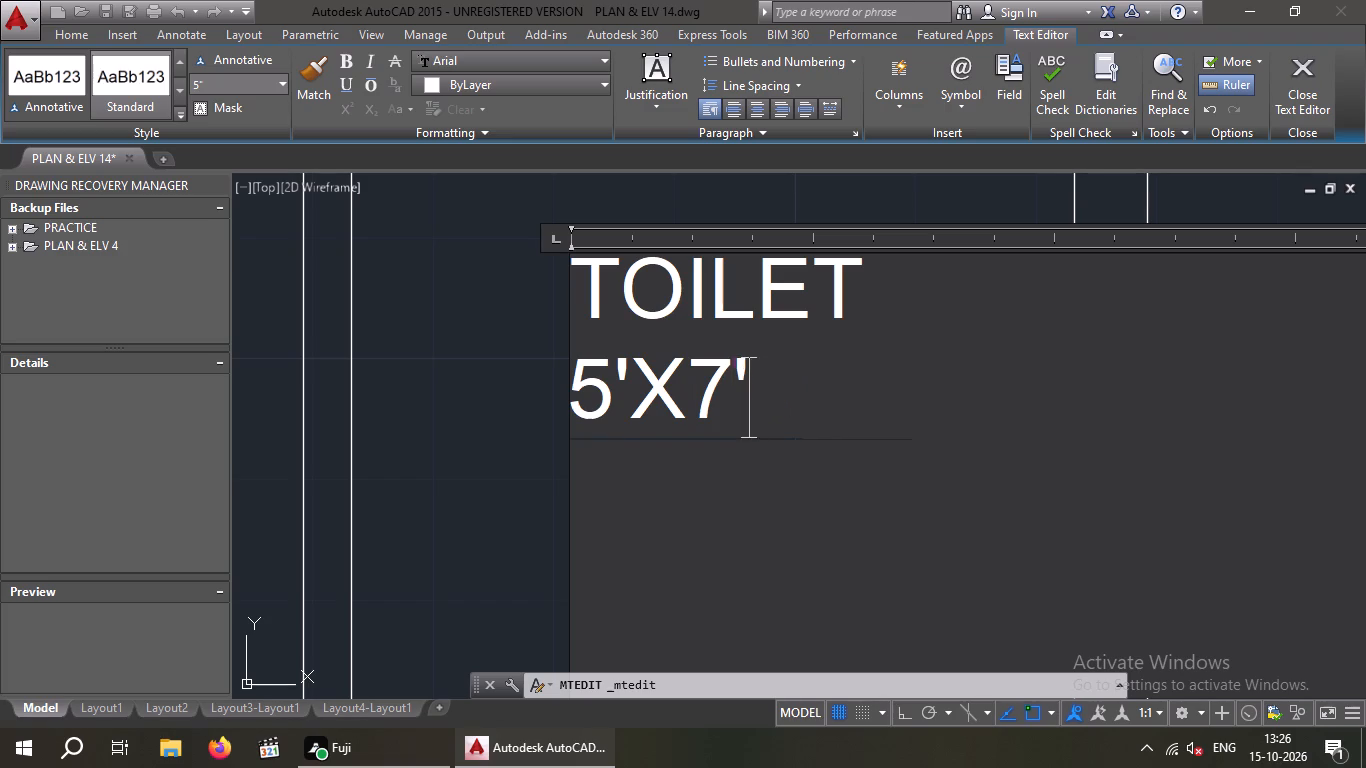
left_click_drag(745, 432, 572, 321)
left_click(258, 85)
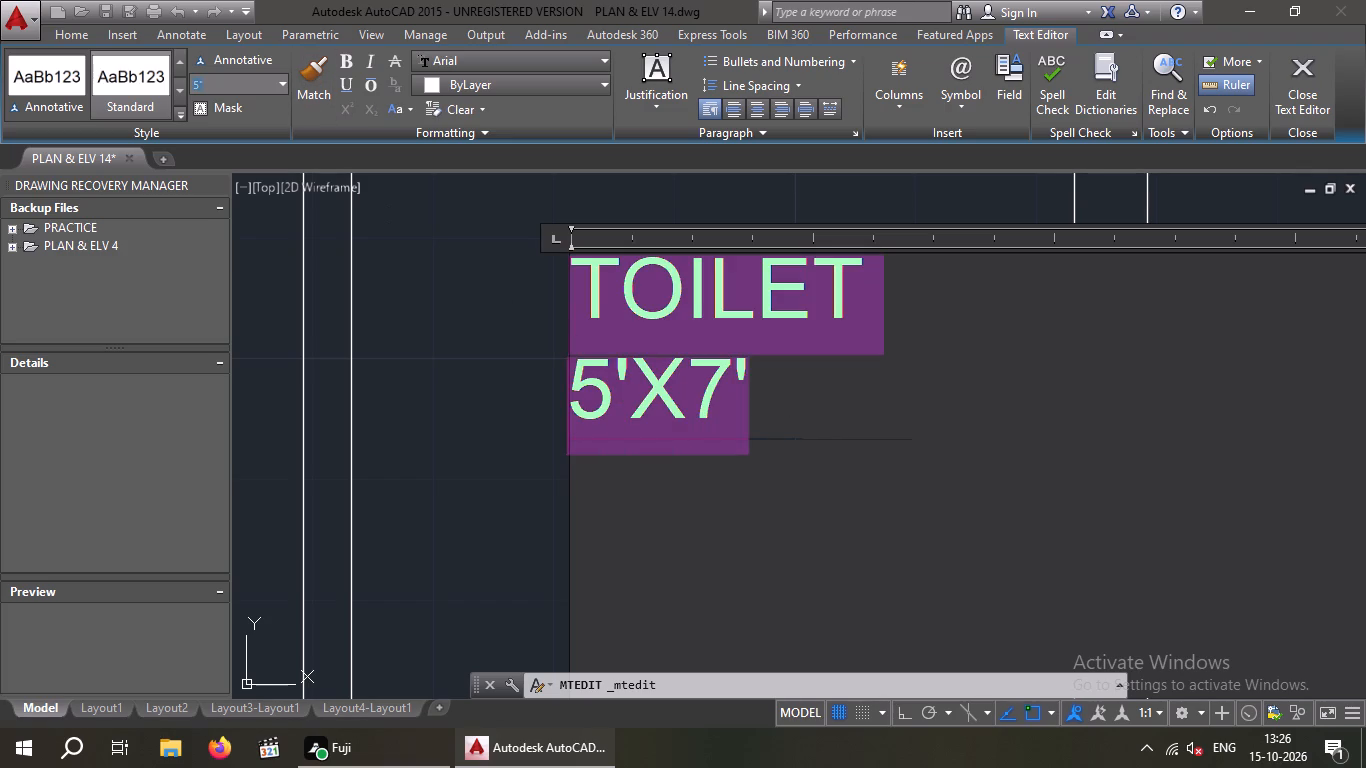
key("8")
key("shift+quotedbl")
key("Return")
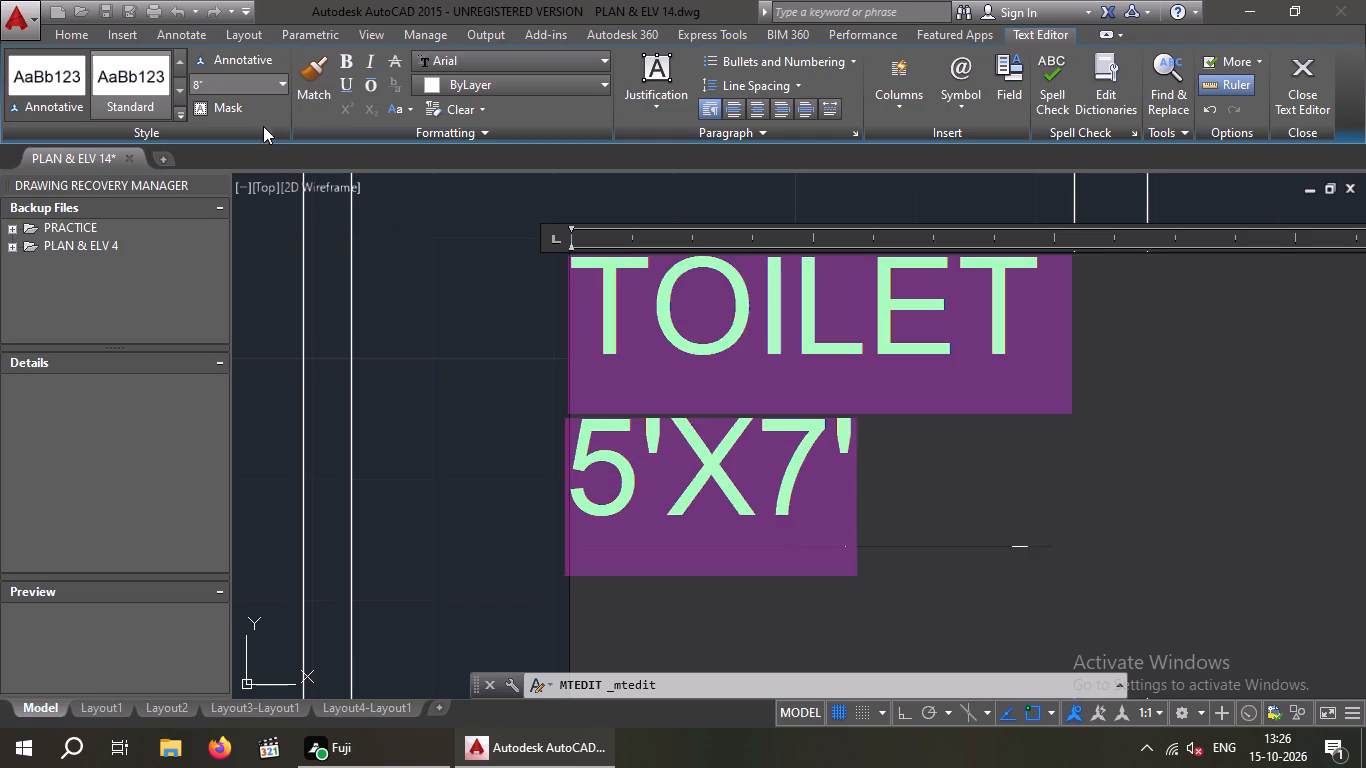
left_click_drag(384, 272, 394, 280)
Measure the inside width and depth of the lower-right flat's toilet directly below the 13'X11' bedroom.
scroll(403, 300, "down", 4)
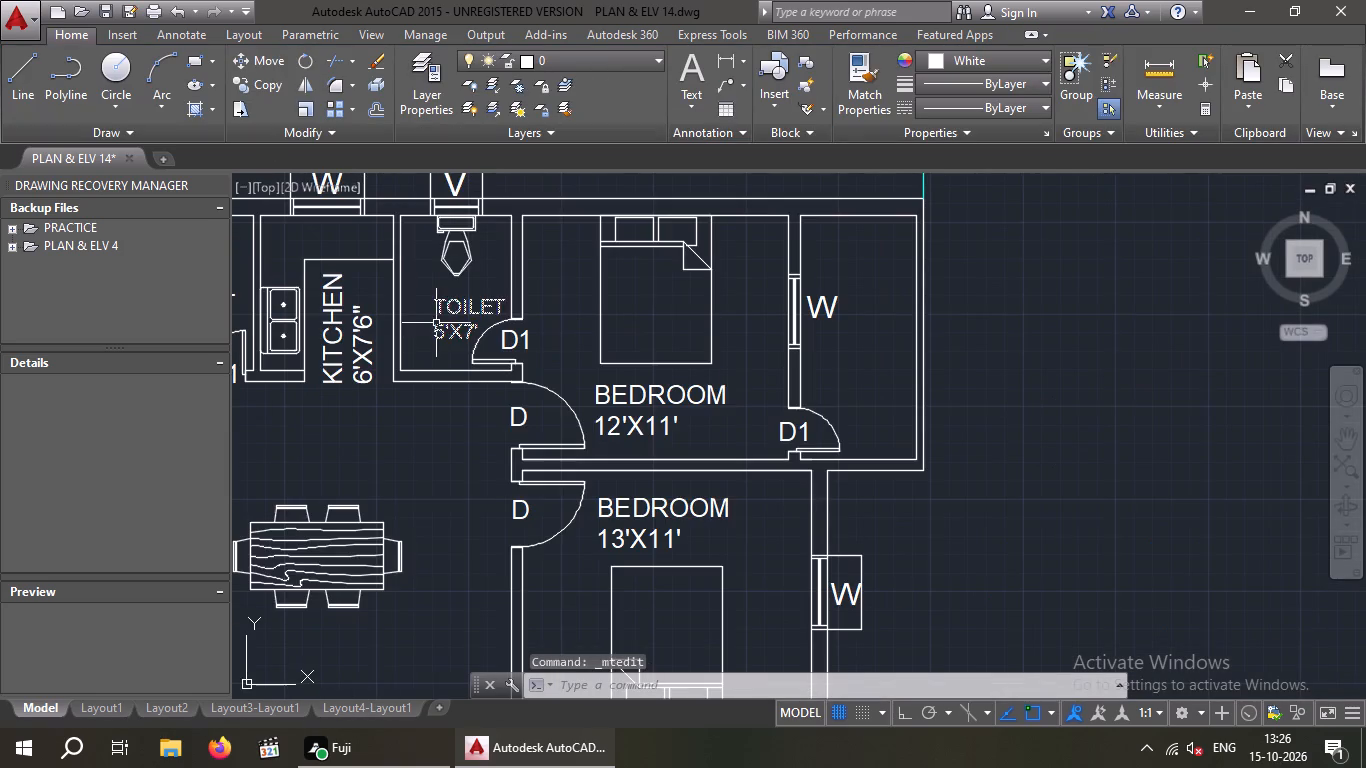
middle_click_drag(437, 325, 539, 298)
scroll(536, 292, "down", 1)
middle_click_drag(502, 320, 487, 264)
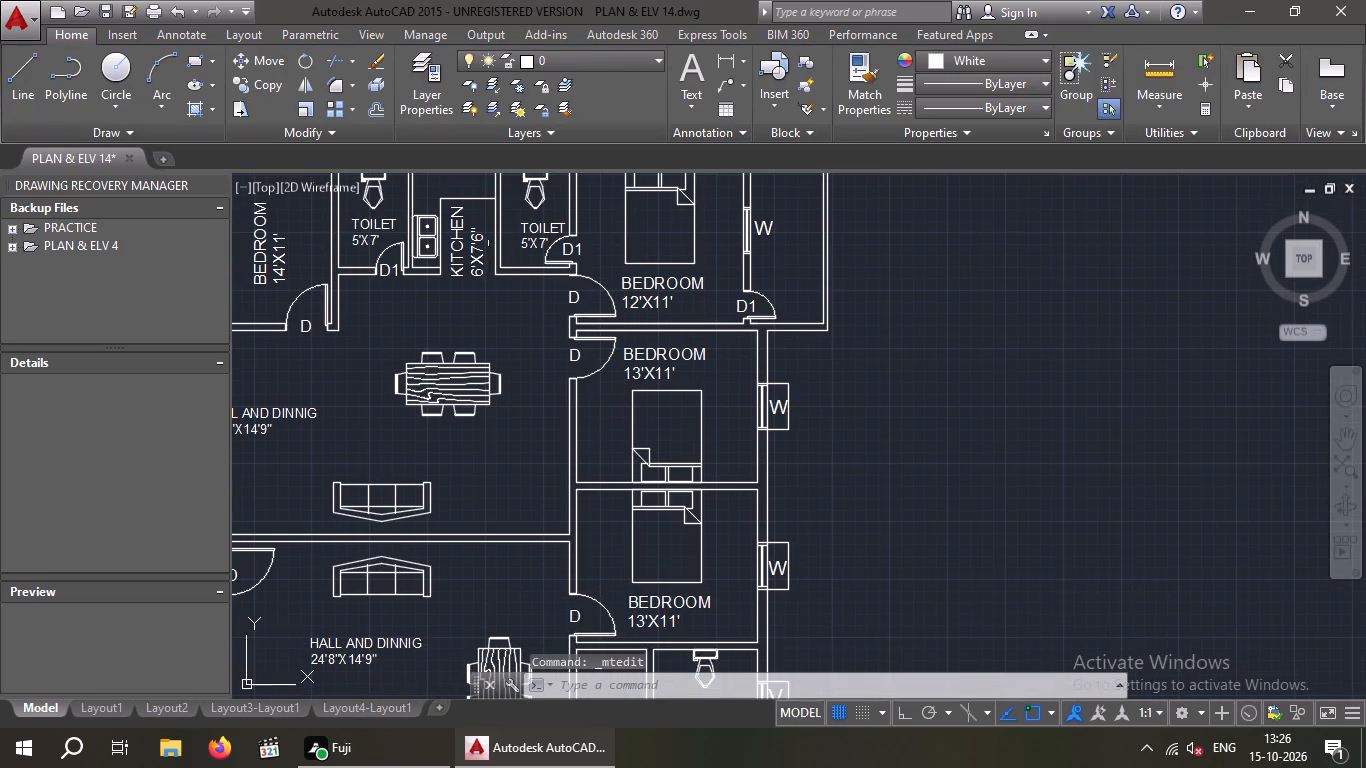
middle_click_drag(572, 386, 504, 238)
scroll(642, 574, "up", 2)
right_click(637, 550)
middle_click_drag(635, 546, 531, 480)
right_click_drag(622, 536, 597, 519)
key("Escape")
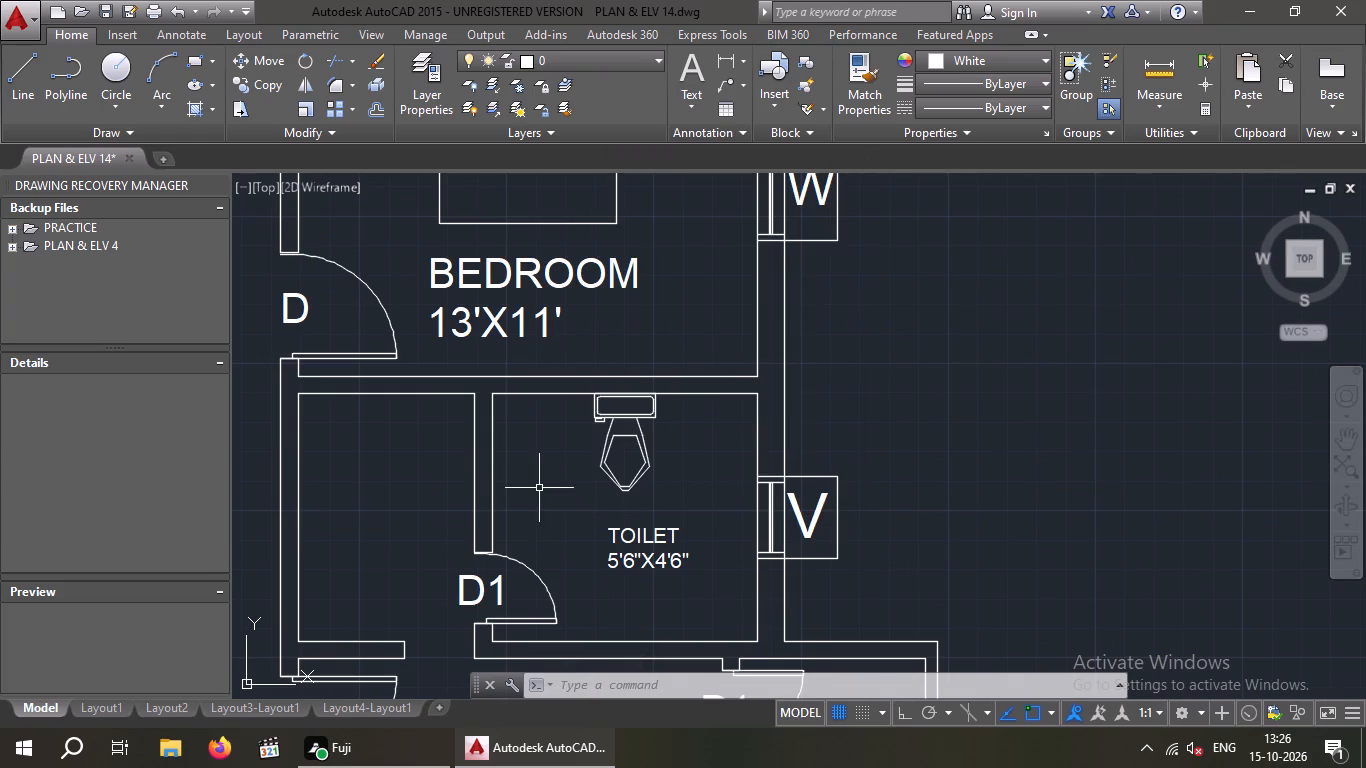
key("Escape")
middle_click_drag(563, 509, 468, 463)
scroll(507, 475, "up", 1)
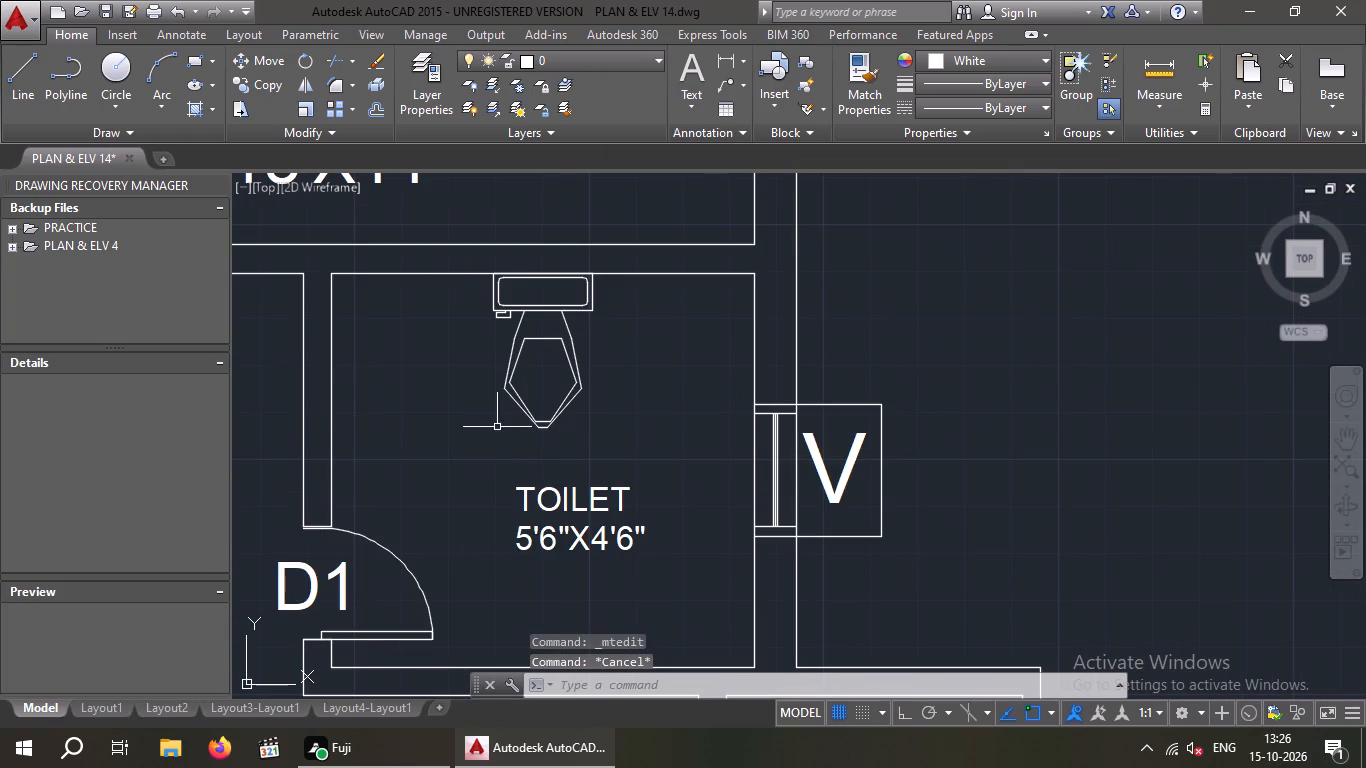
left_click(722, 63)
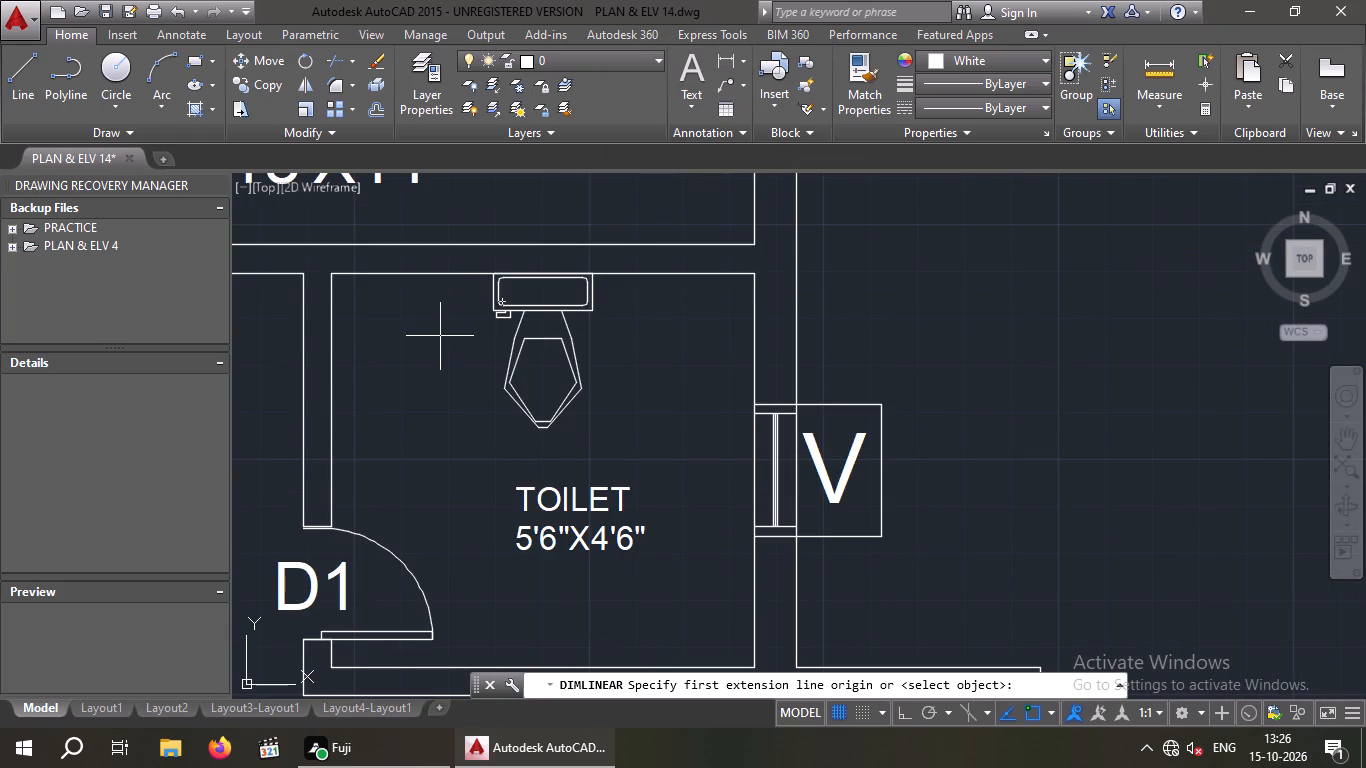
left_click_drag(332, 270, 351, 275)
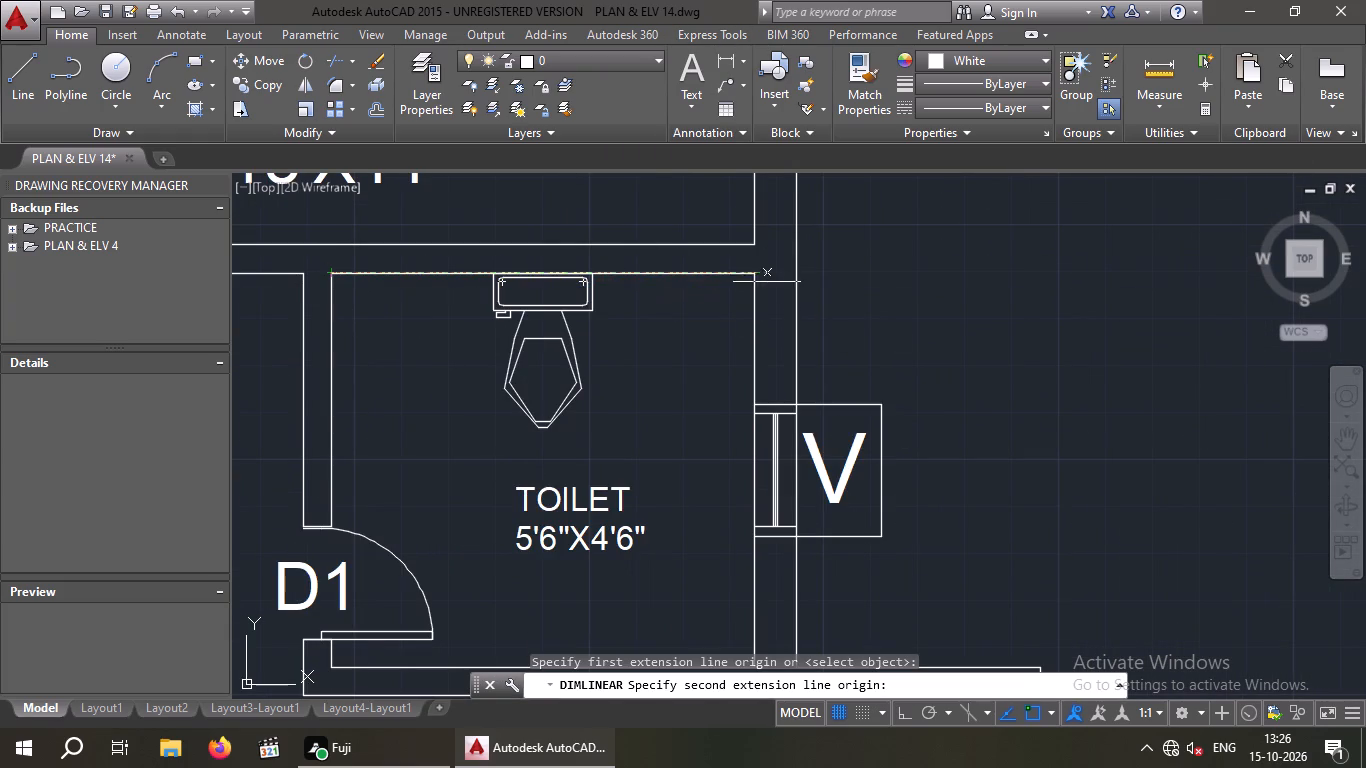
left_click(752, 271)
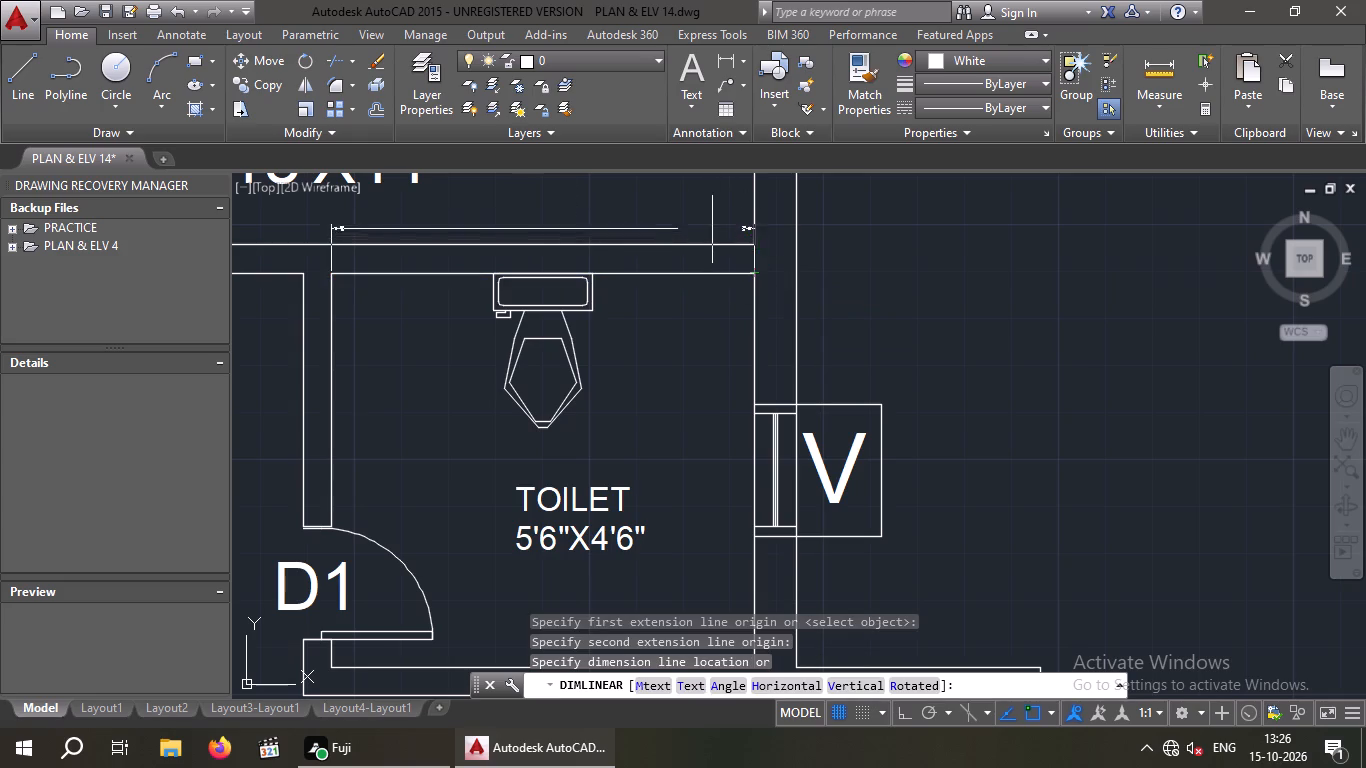
key("space")
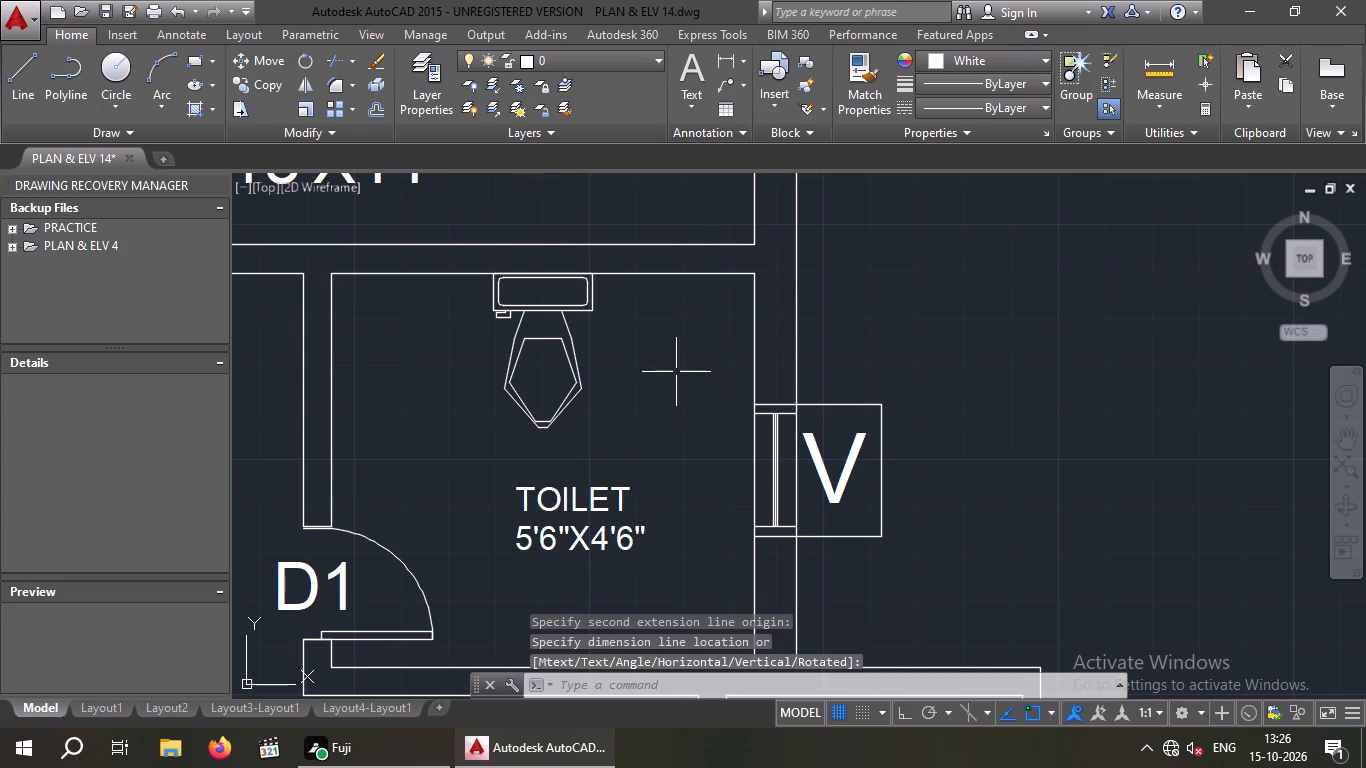
middle_click_drag(673, 374, 613, 312)
key("space")
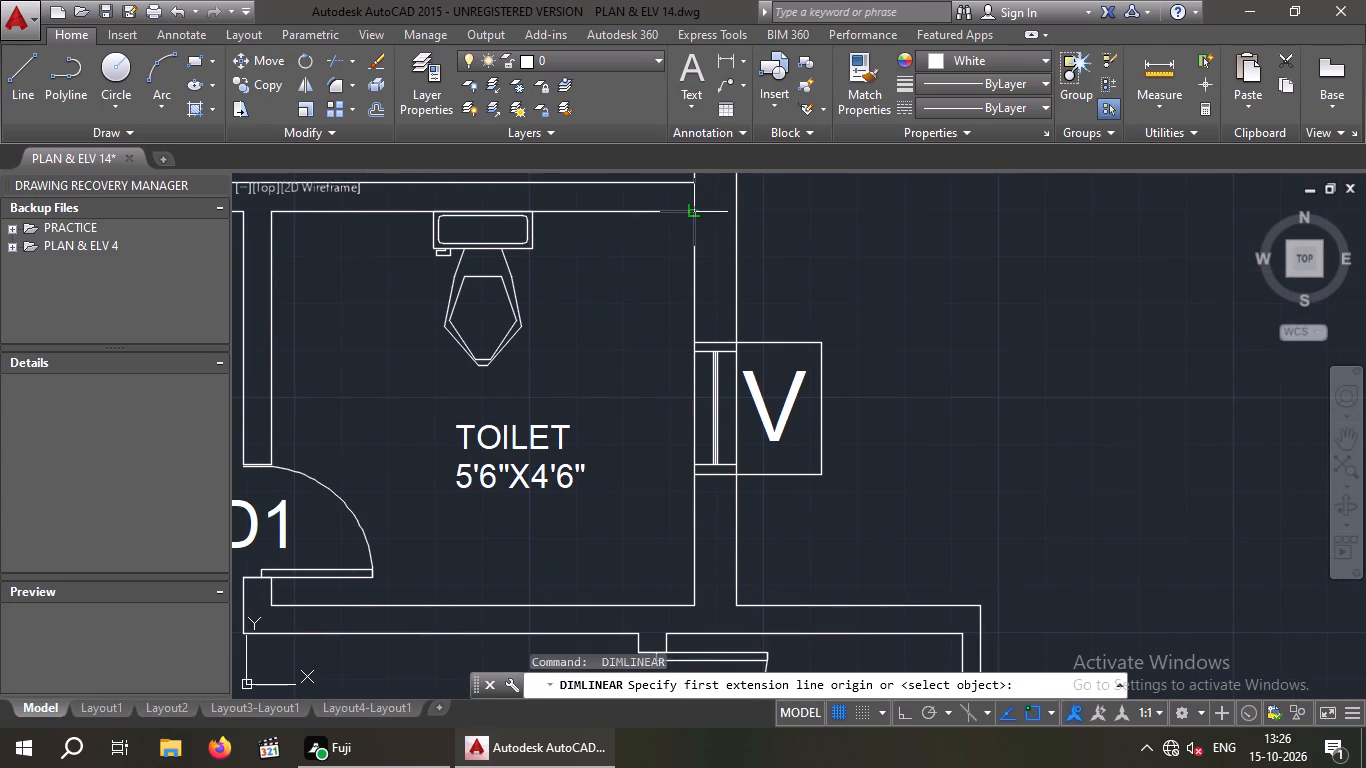
left_click(694, 207)
left_click(694, 602)
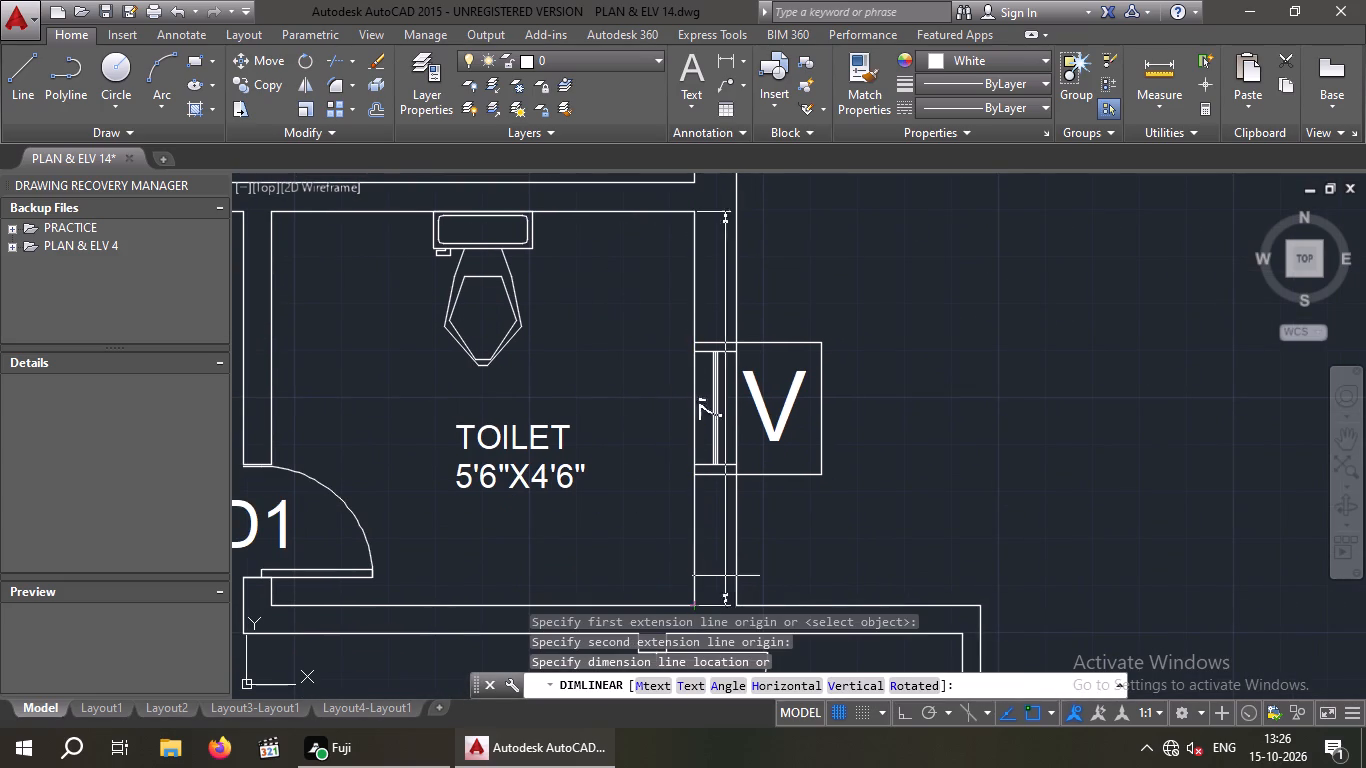
key("space")
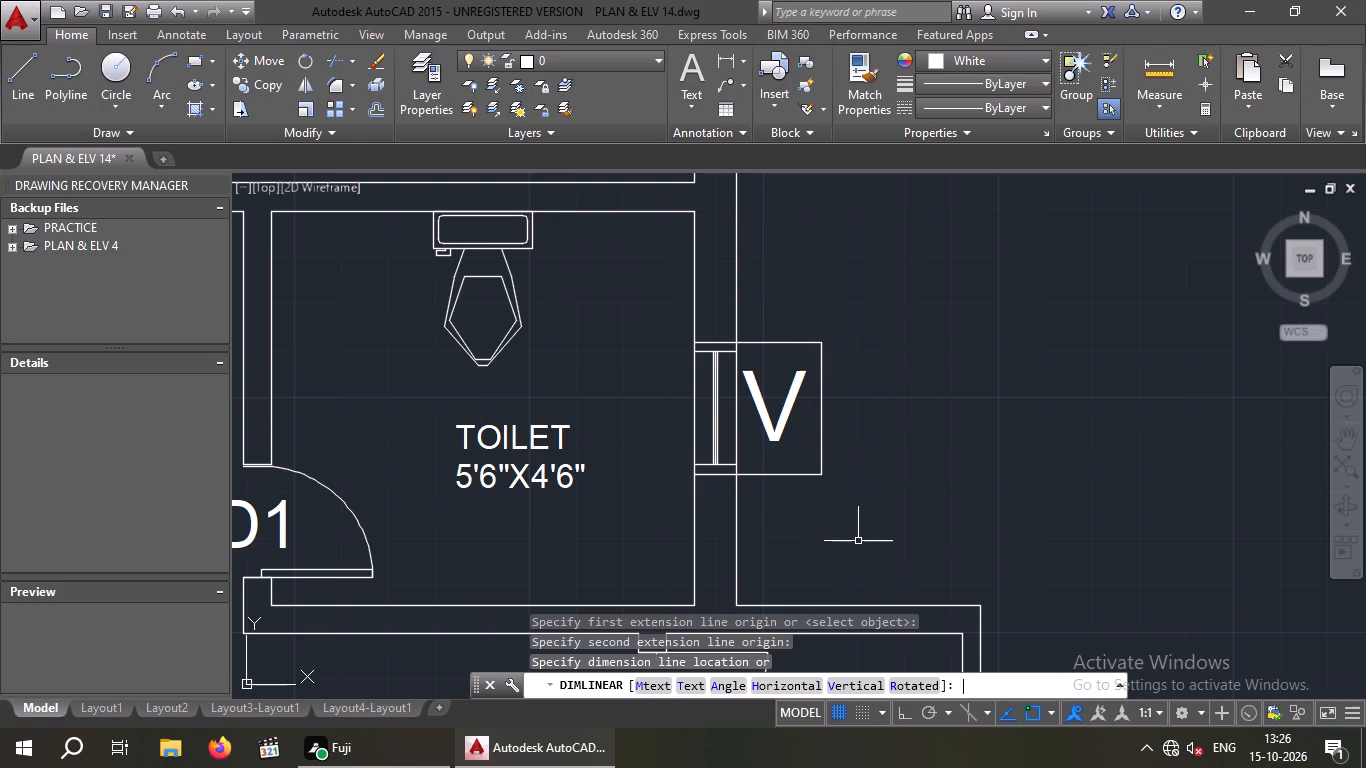
Change the size to 7'6"X7' in the TOILET label below the lower-right flat's 13'X11' bedroom.
double_click(549, 474)
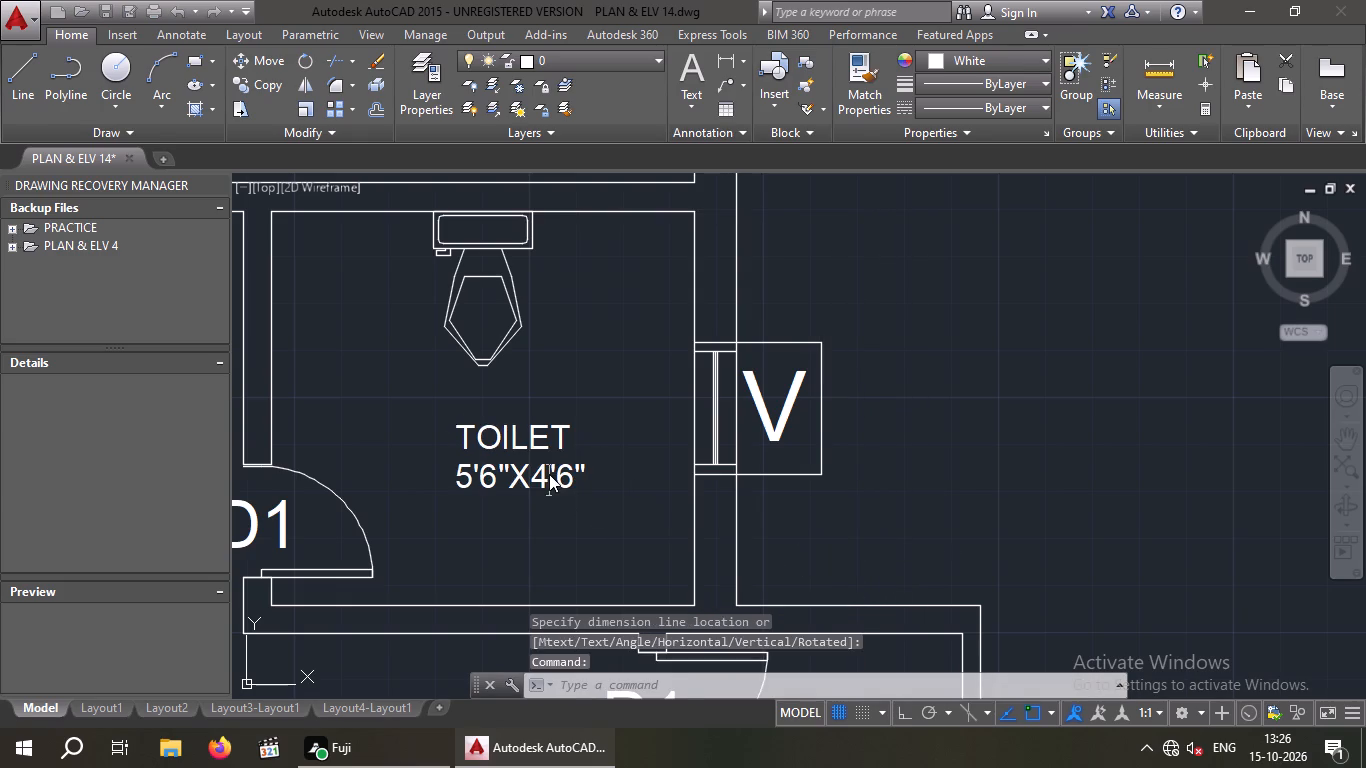
scroll(488, 490, "up", 2)
left_click(450, 475)
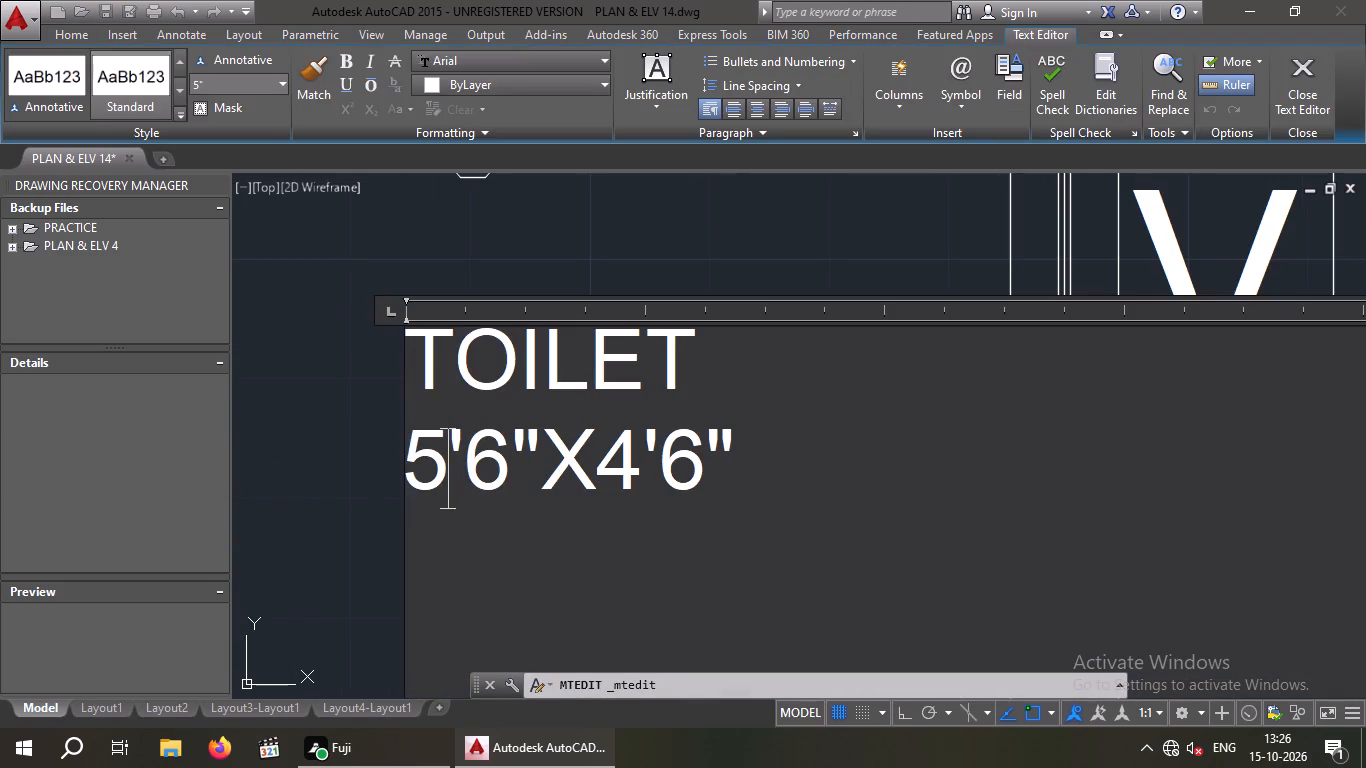
key("BackSpace")
key("7")
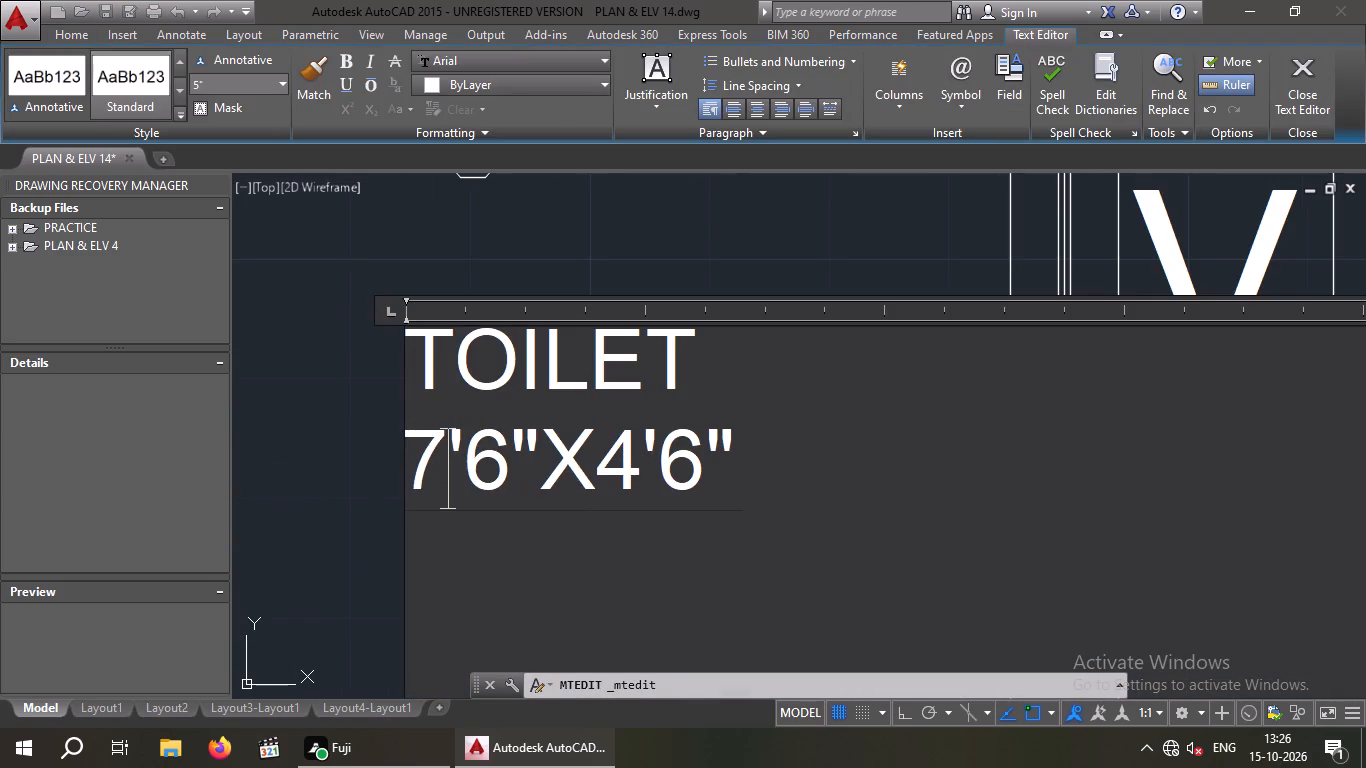
key("Right")
key("Right")
key("Right")
key("Right")
key("Right")
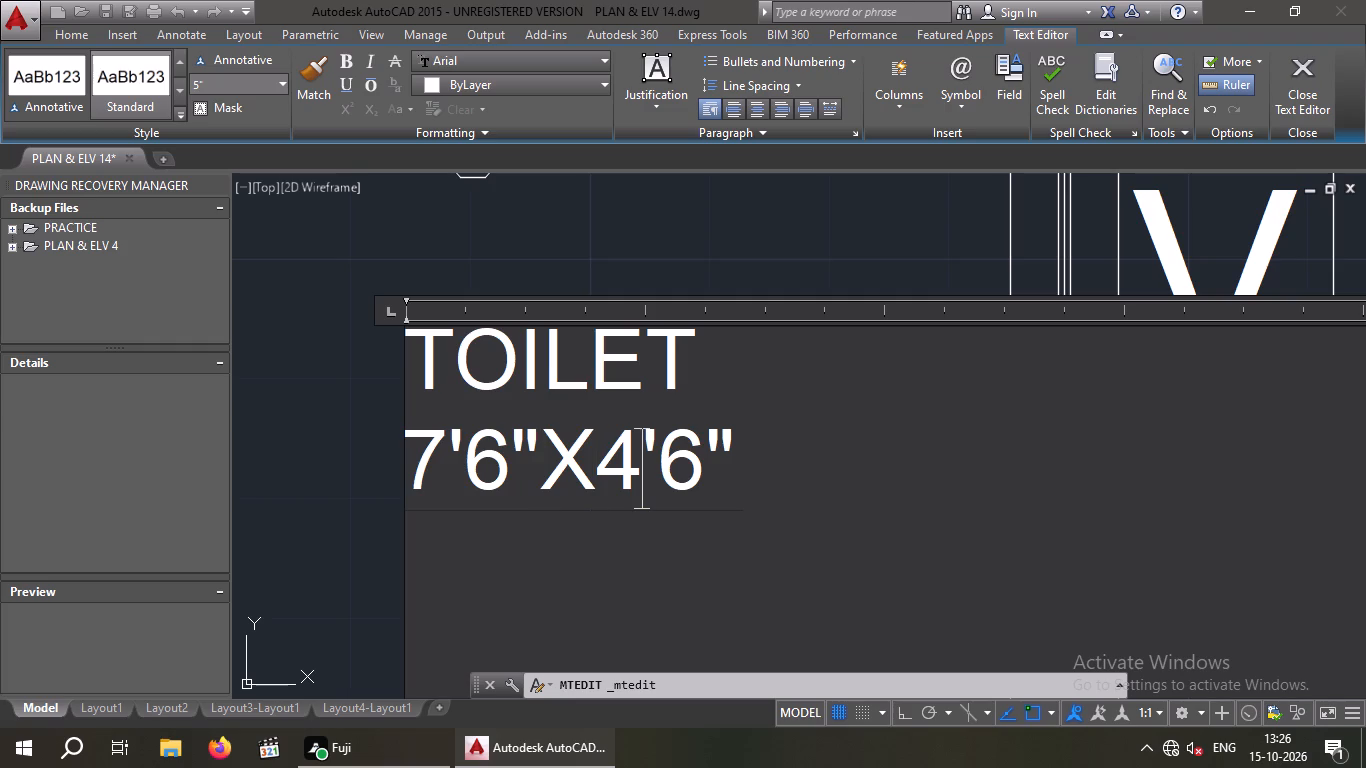
key("BackSpace")
key("7")
key("Right")
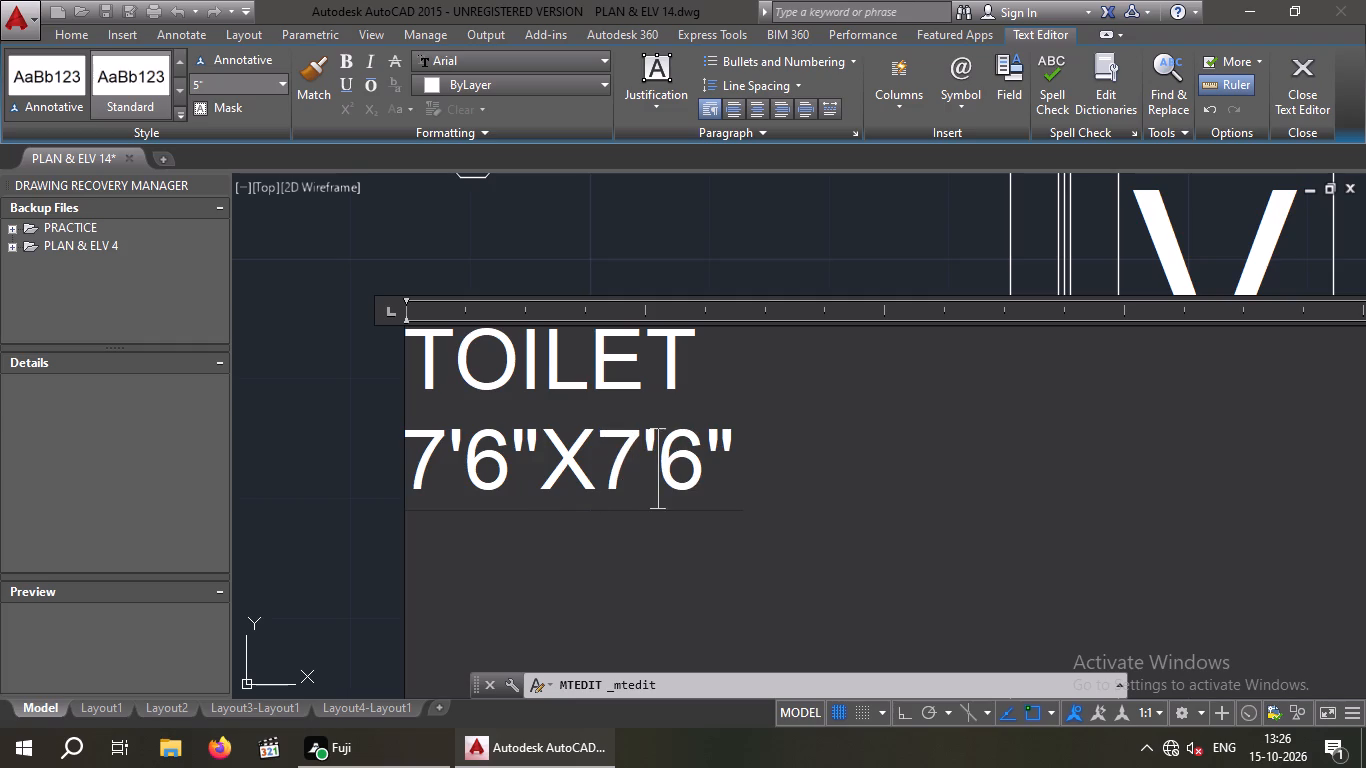
key("Right")
key("Right")
key("BackSpace")
key("BackSpace")
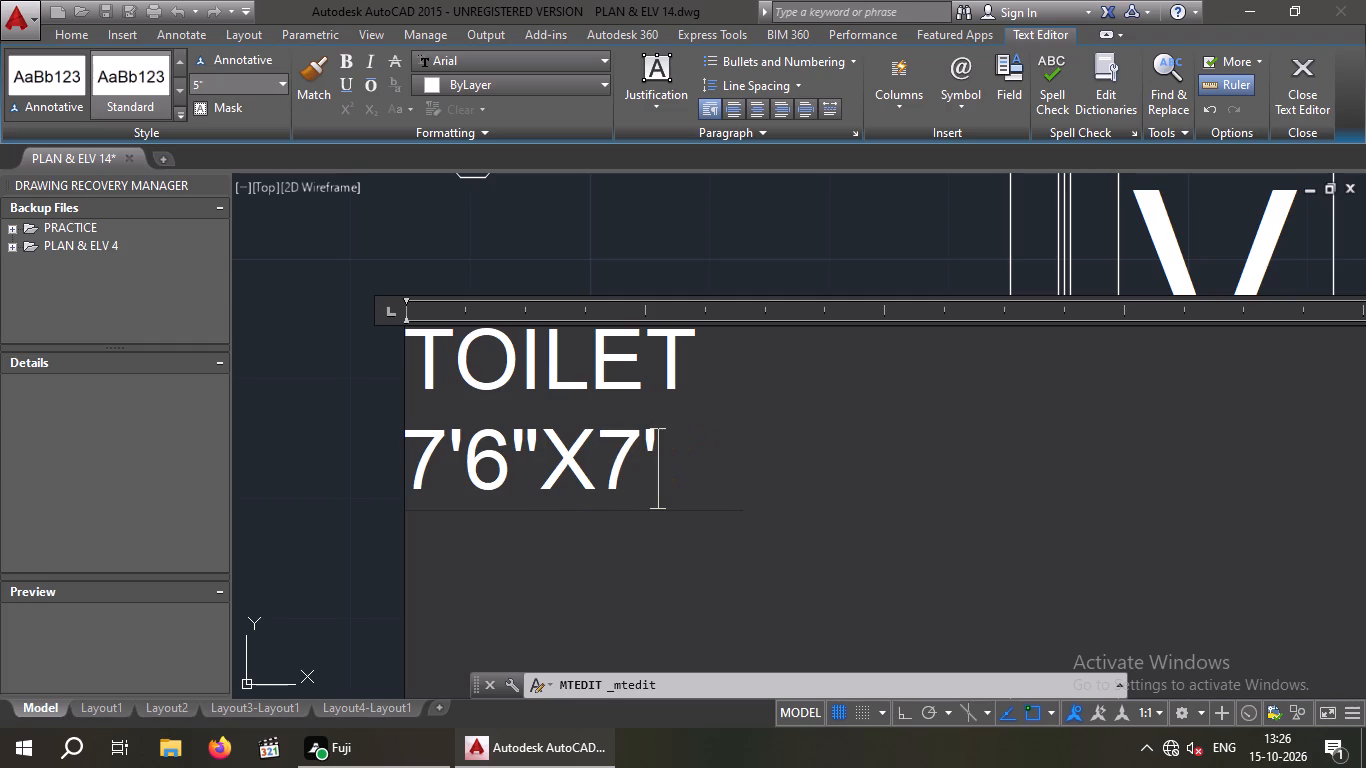
Set the text height of the whole TOILET 7'6"X7' label to 8" and finish editing it.
left_click_drag(707, 457, 377, 349)
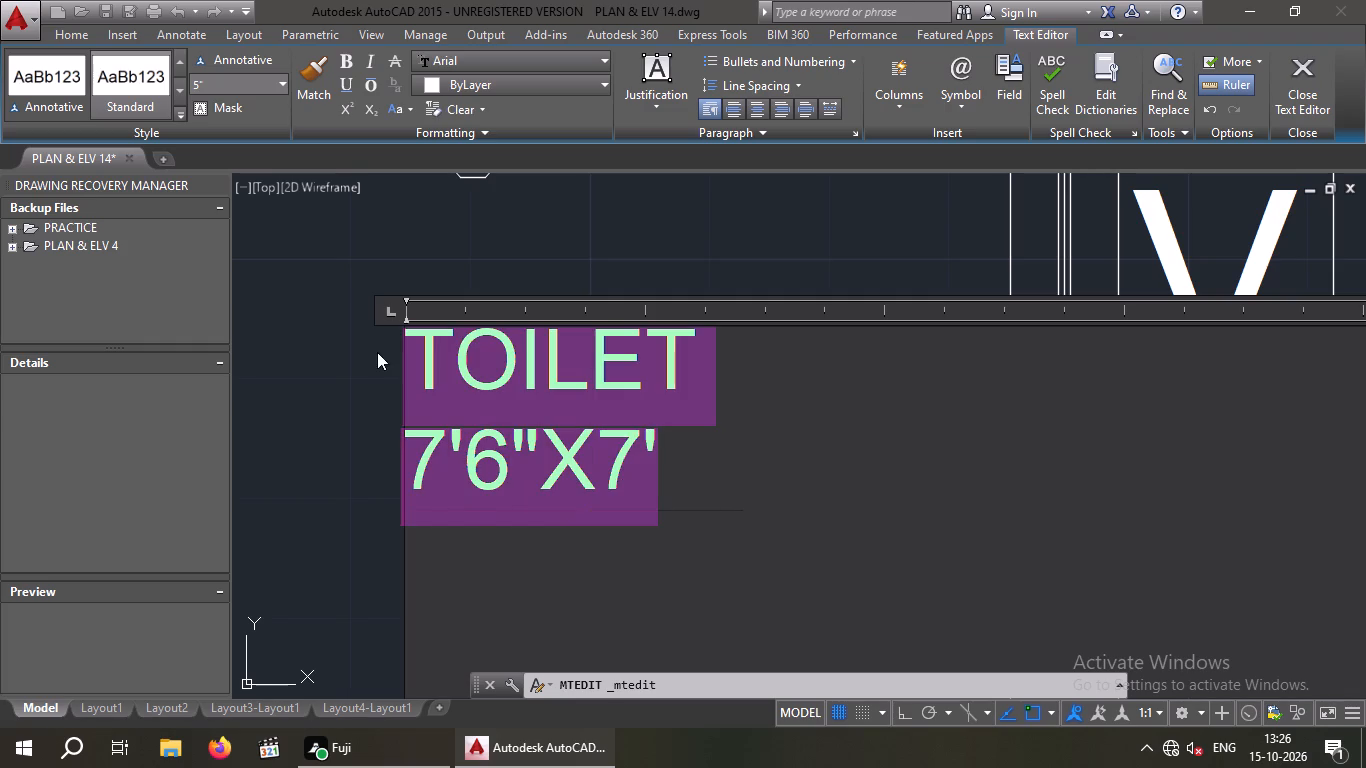
left_click(220, 82)
key("8")
key("shift+quotedbl")
key("Return")
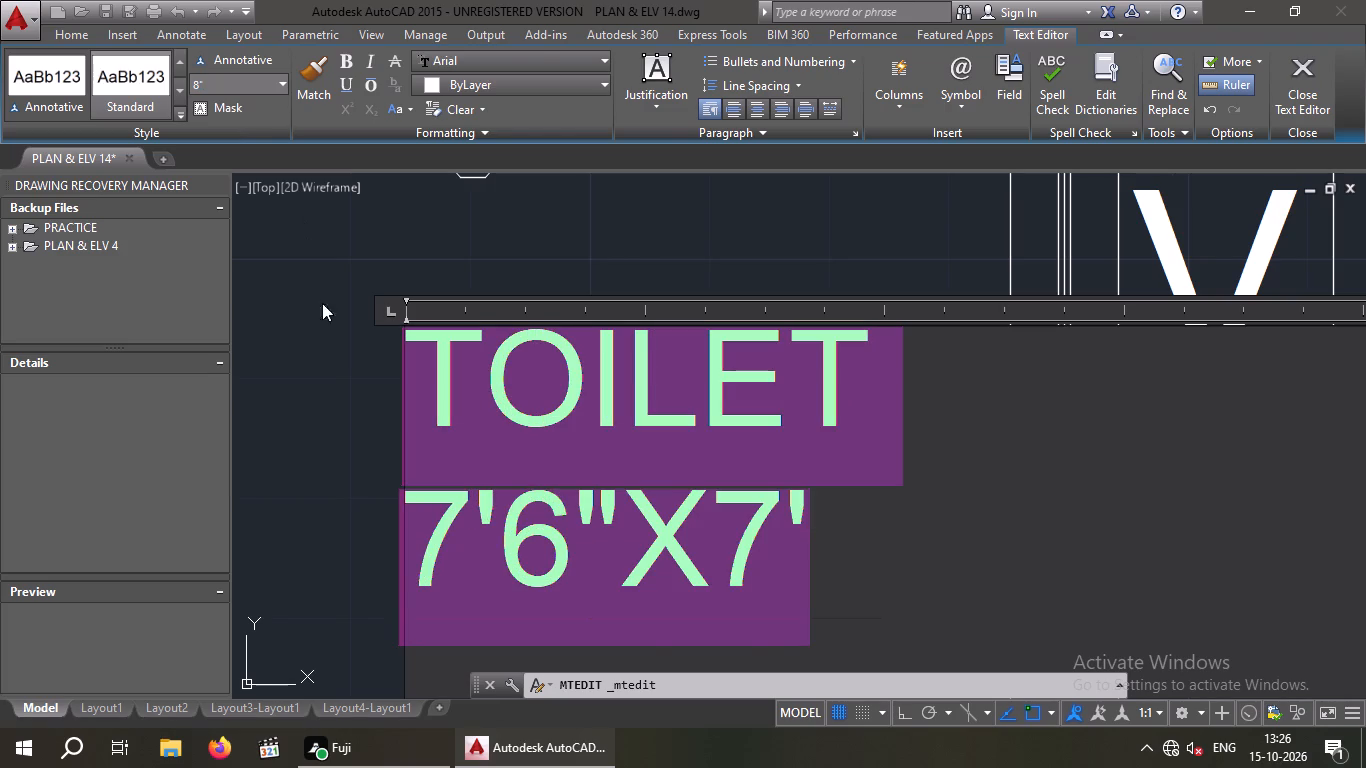
left_click(323, 299)
Measure the inside width and depth of the lower-right flat's toilet between the 11'X11' bedroom and the kitchen.
scroll(330, 312, "down", 6)
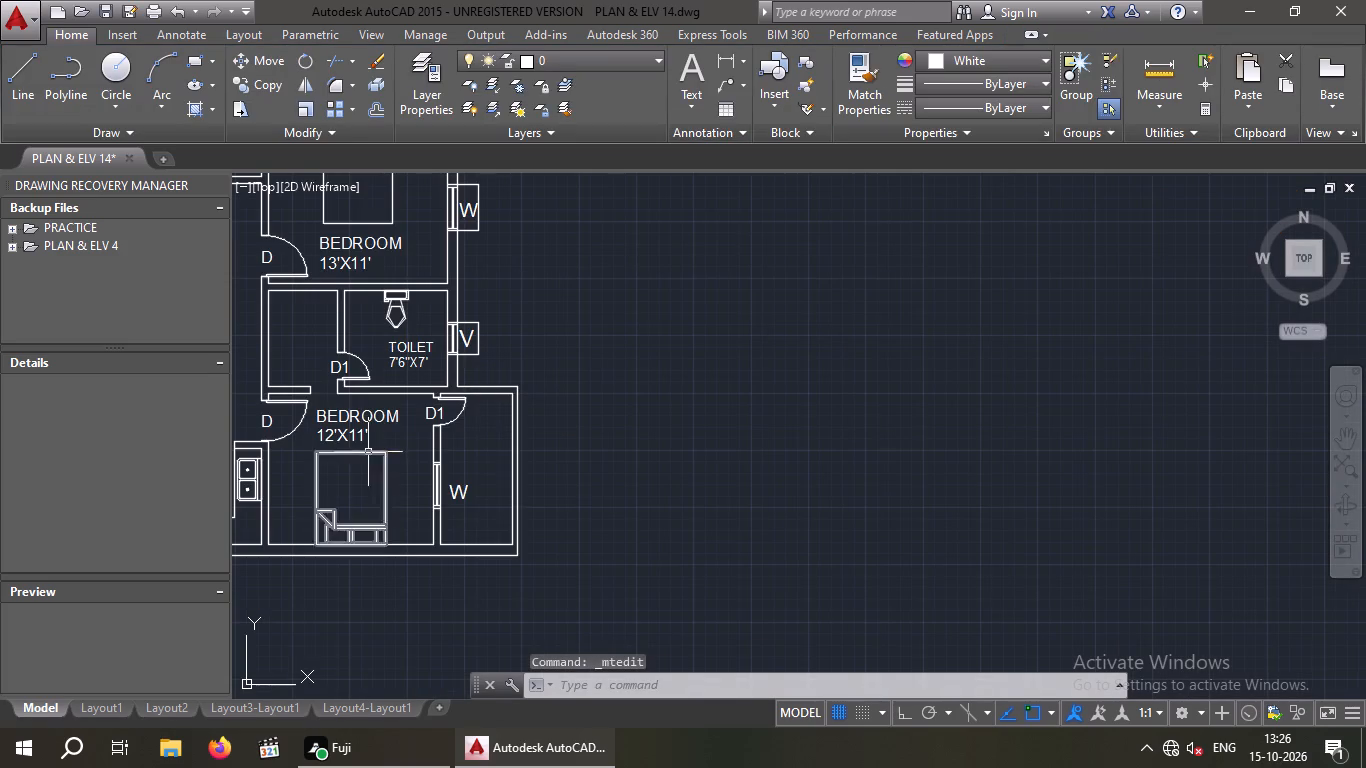
middle_click_drag(368, 451, 507, 424)
middle_click_drag(471, 449, 601, 422)
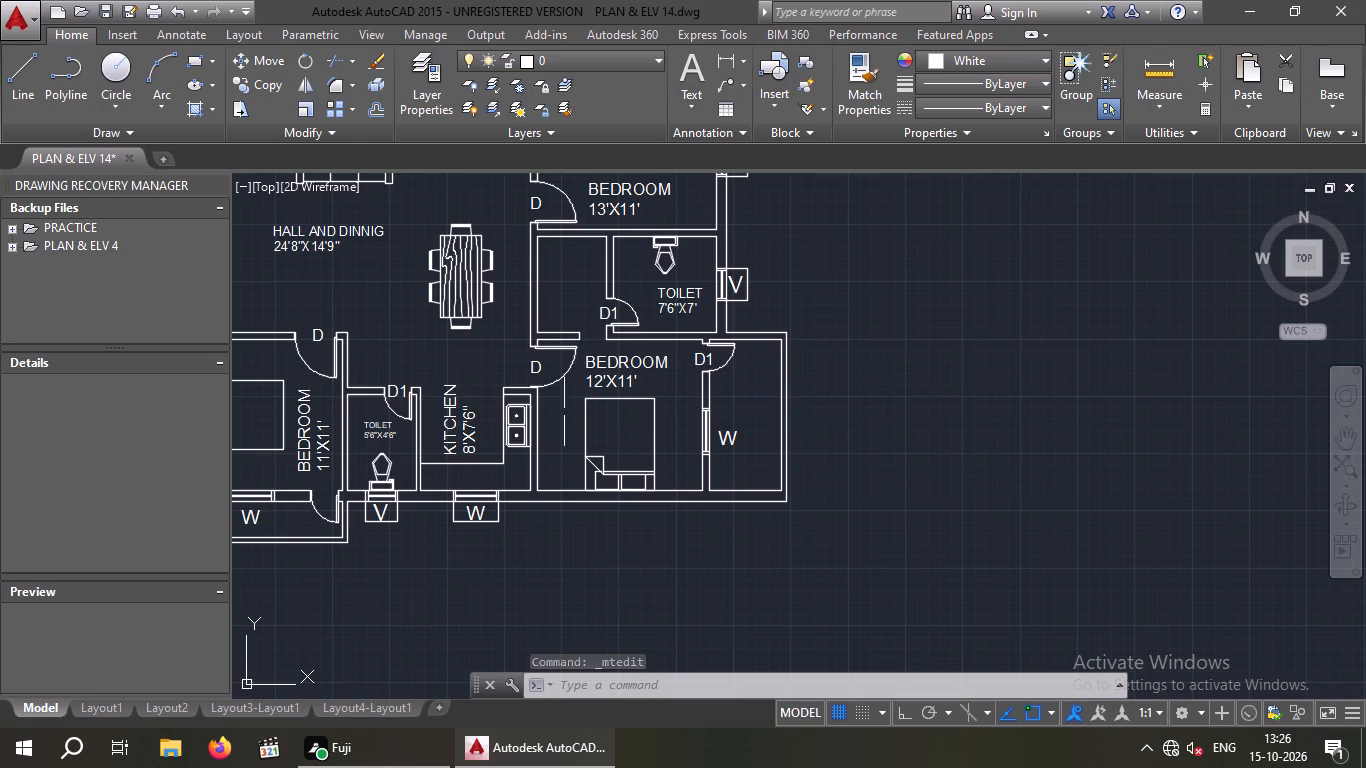
scroll(473, 439, "down", 1)
scroll(388, 438, "up", 4)
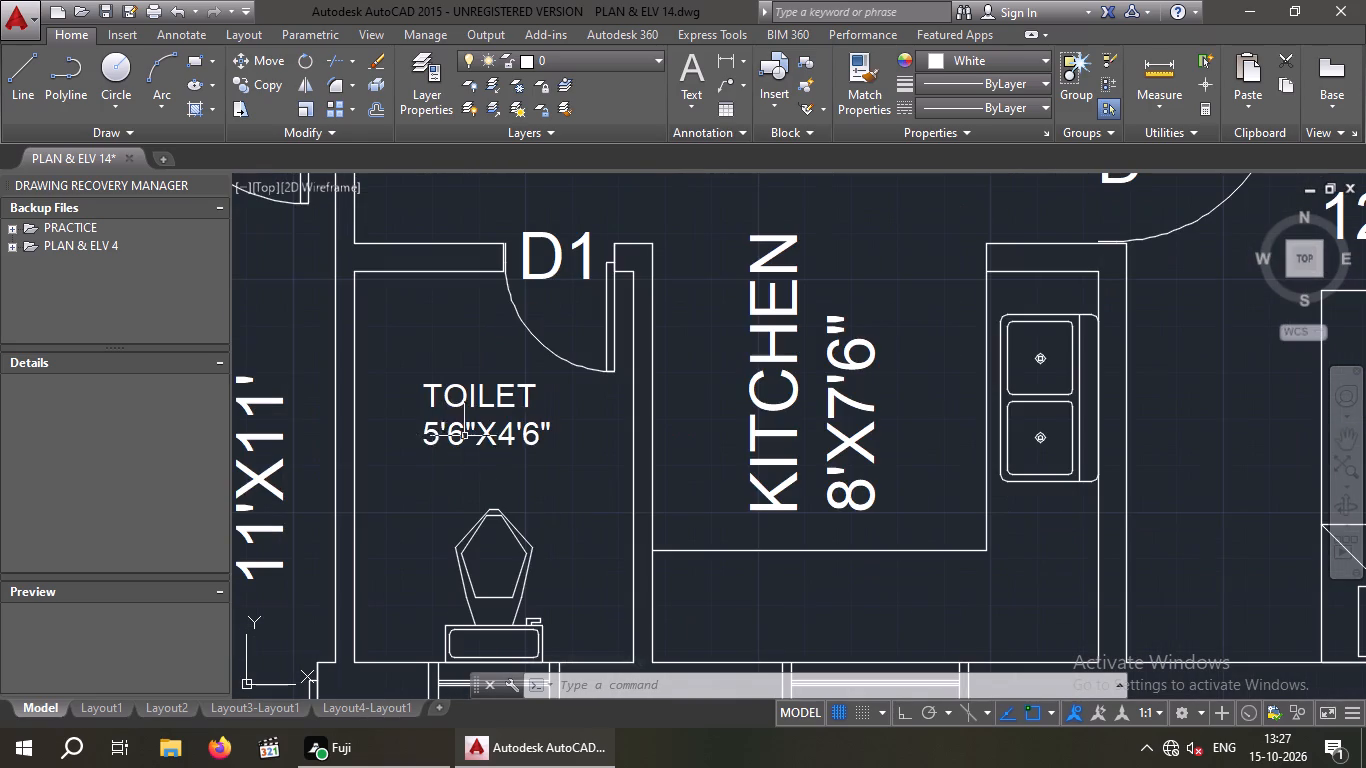
middle_click_drag(473, 417, 453, 354)
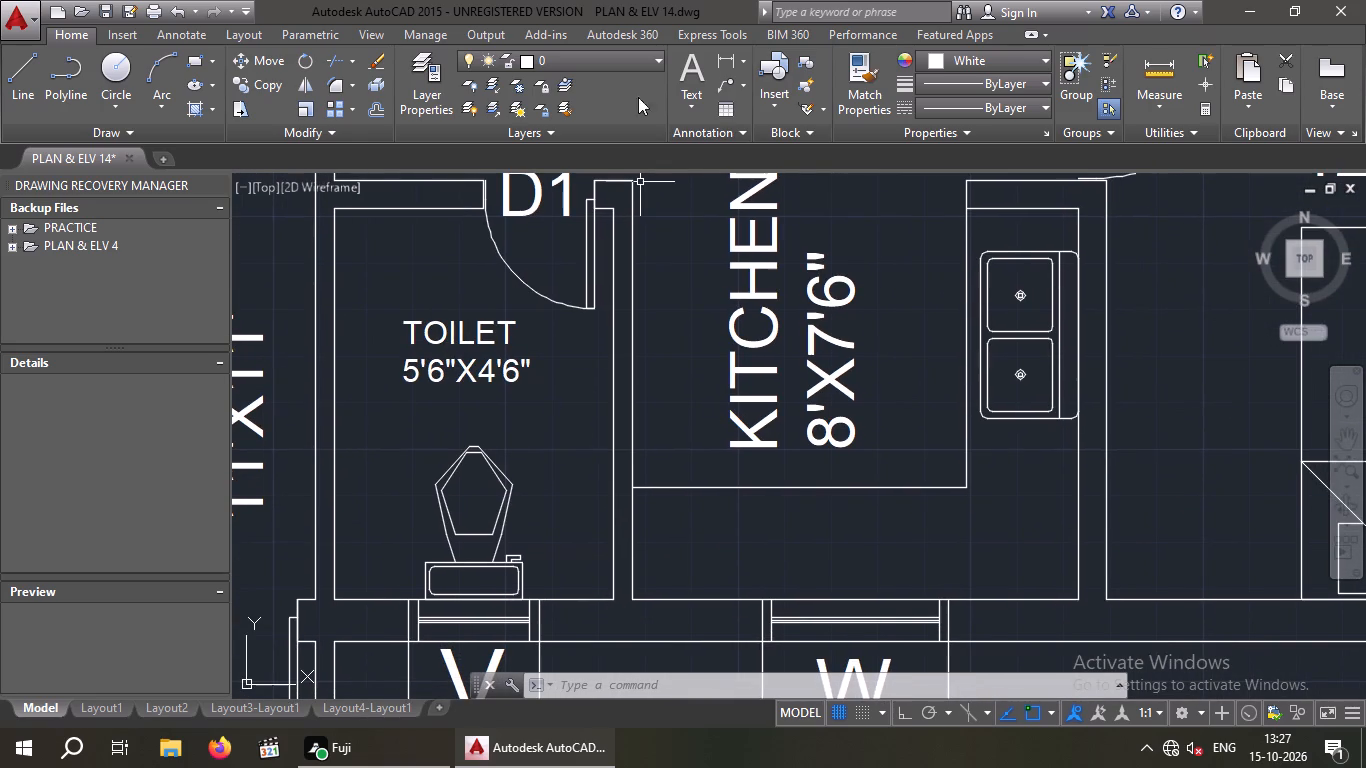
left_click(721, 60)
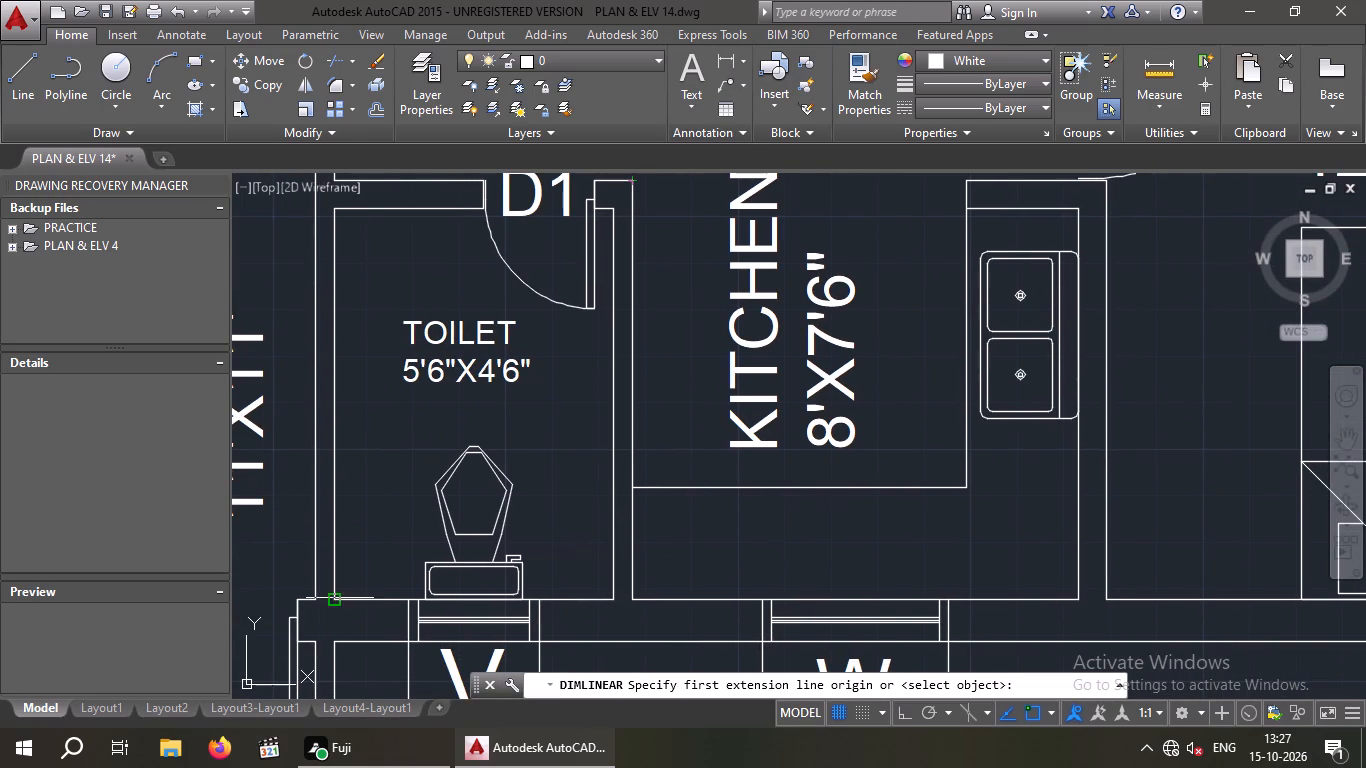
left_click_drag(330, 604, 390, 607)
left_click(610, 601)
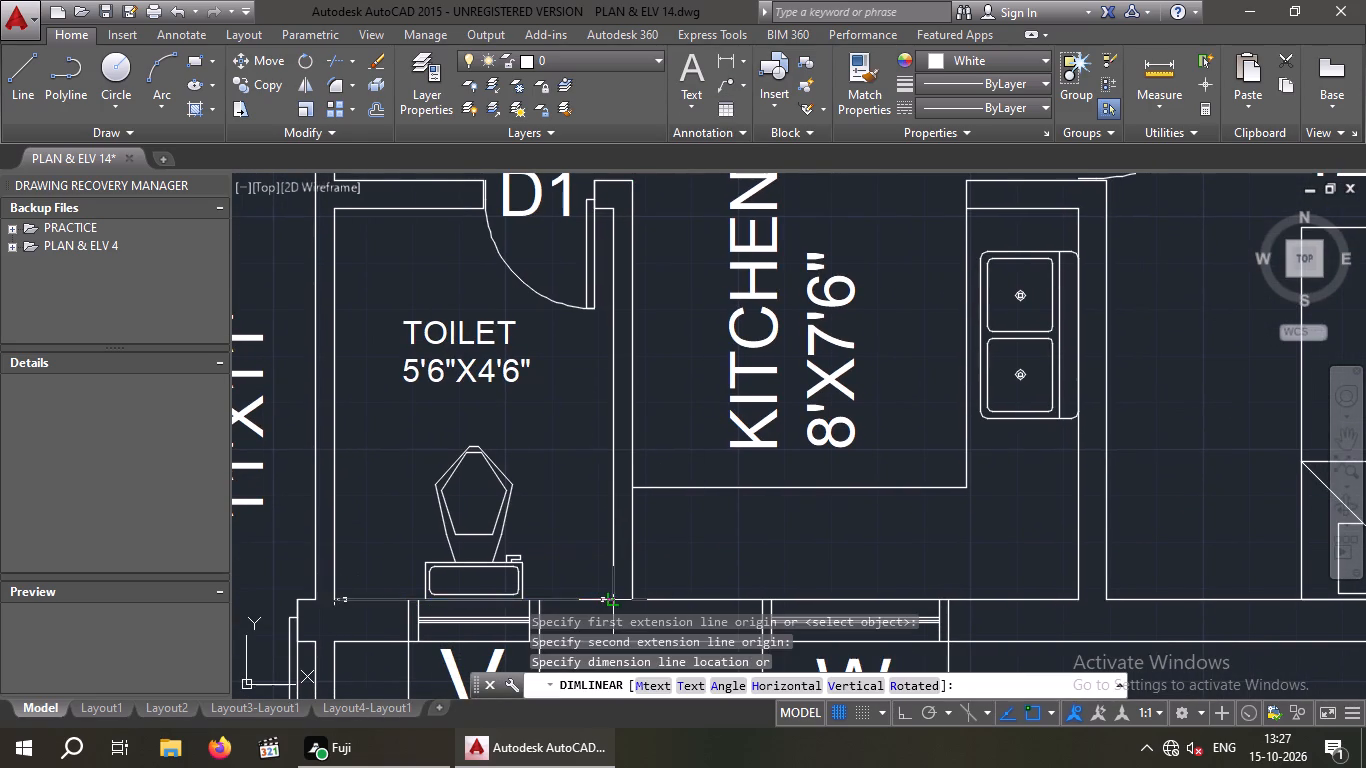
key("space")
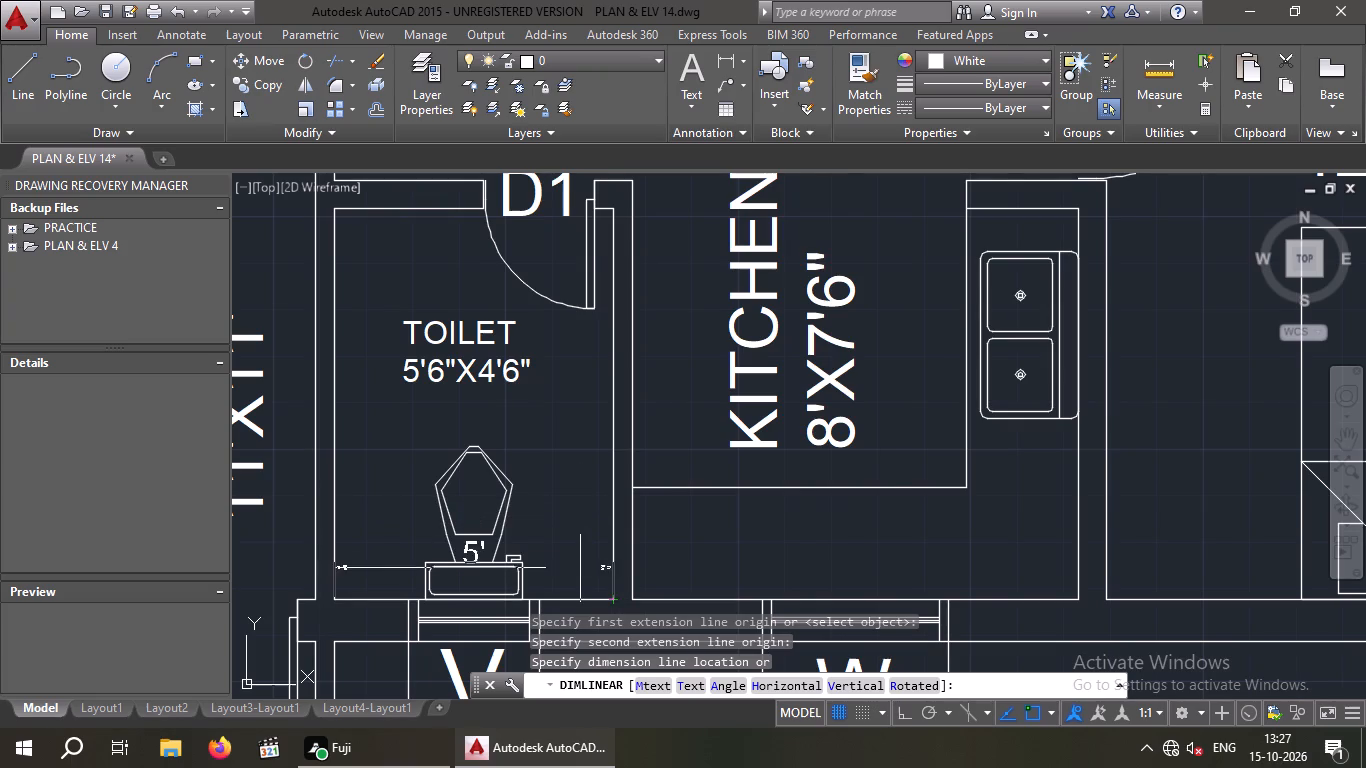
key("space")
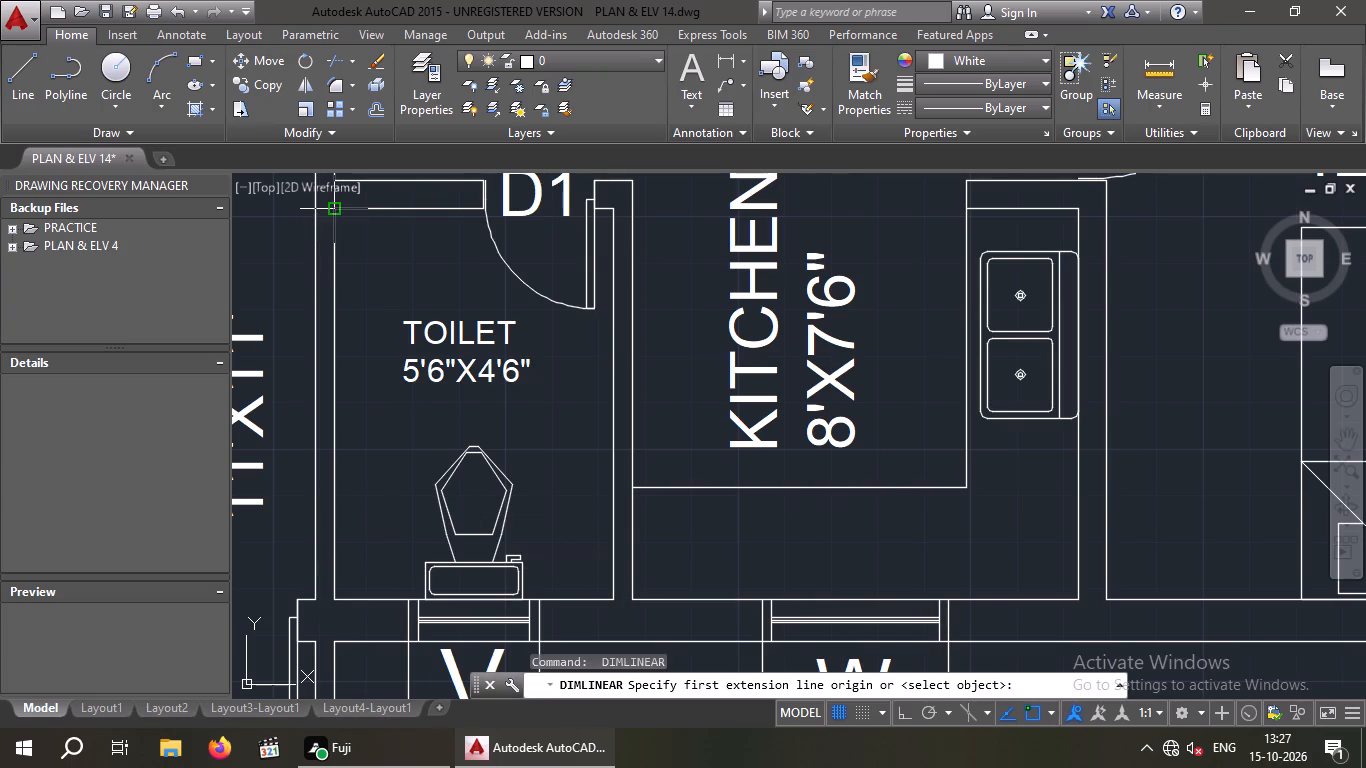
left_click_drag(335, 208, 335, 219)
left_click(329, 602)
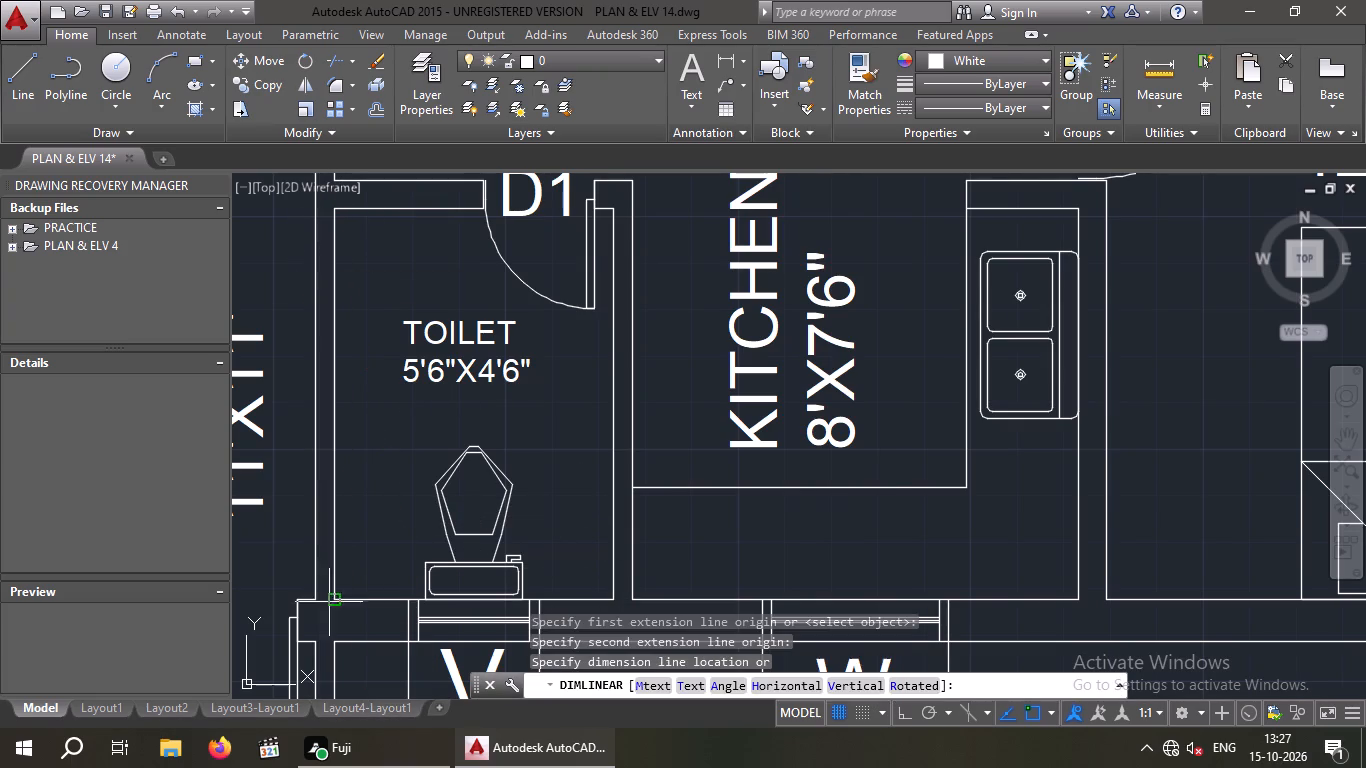
key("space")
Set the text height of the whole TOILET label between the lower-right flat's 11'X11' bedroom and kitchen to 8".
double_click(436, 372)
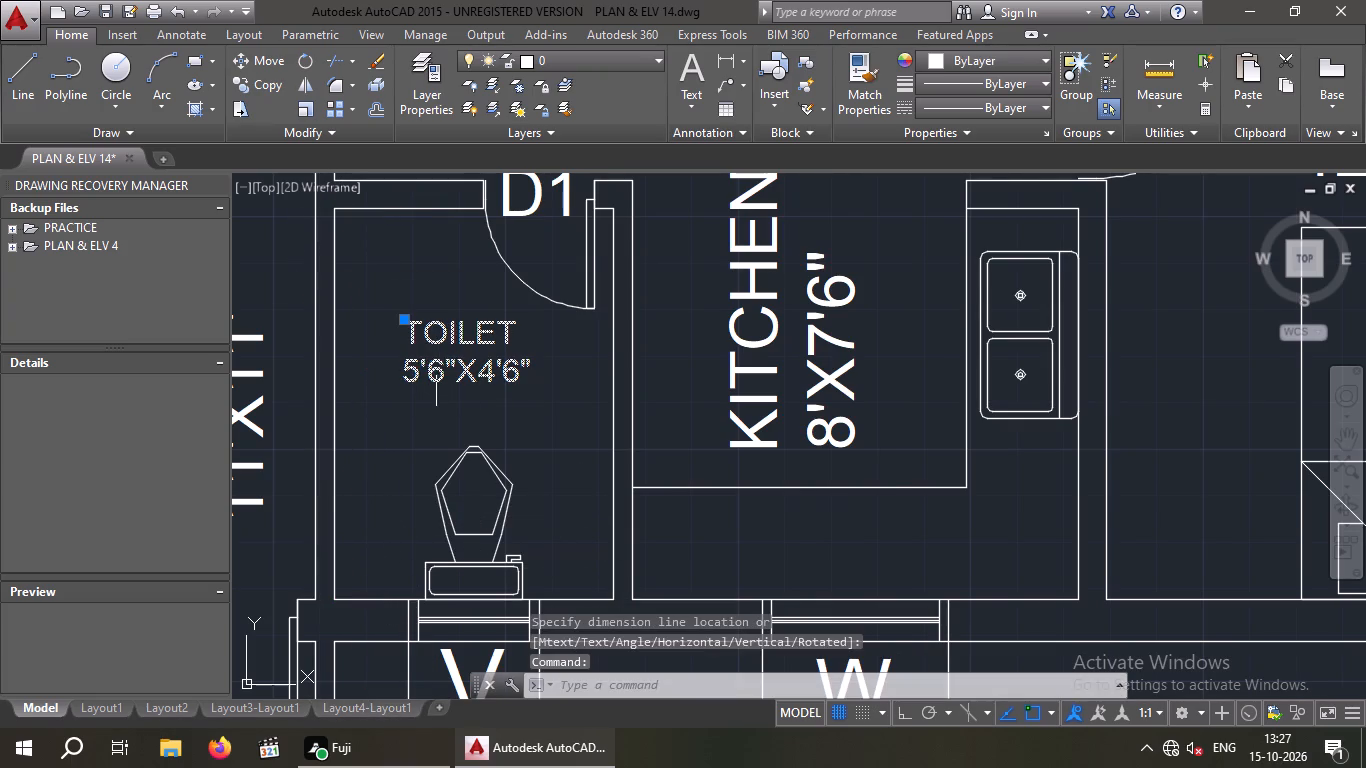
scroll(439, 376, "up", 3)
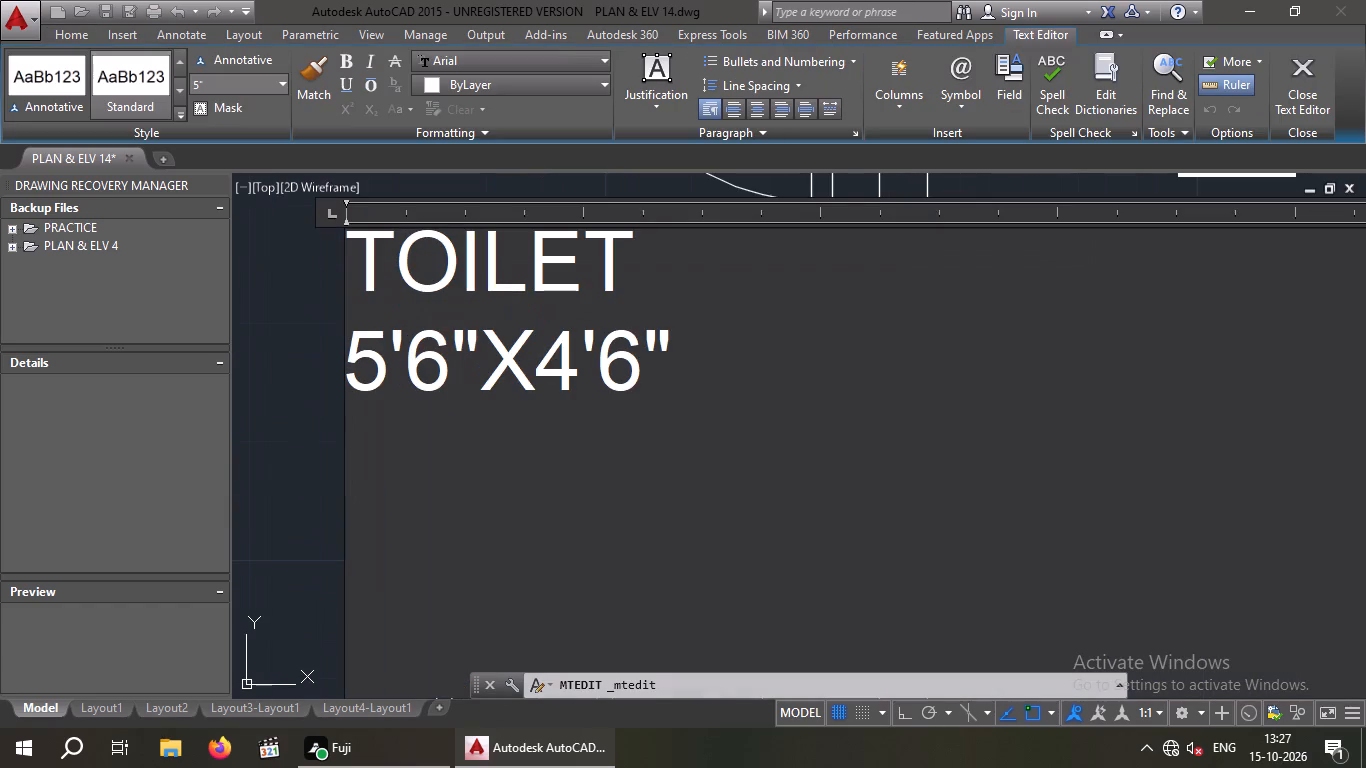
left_click_drag(701, 344, 286, 289)
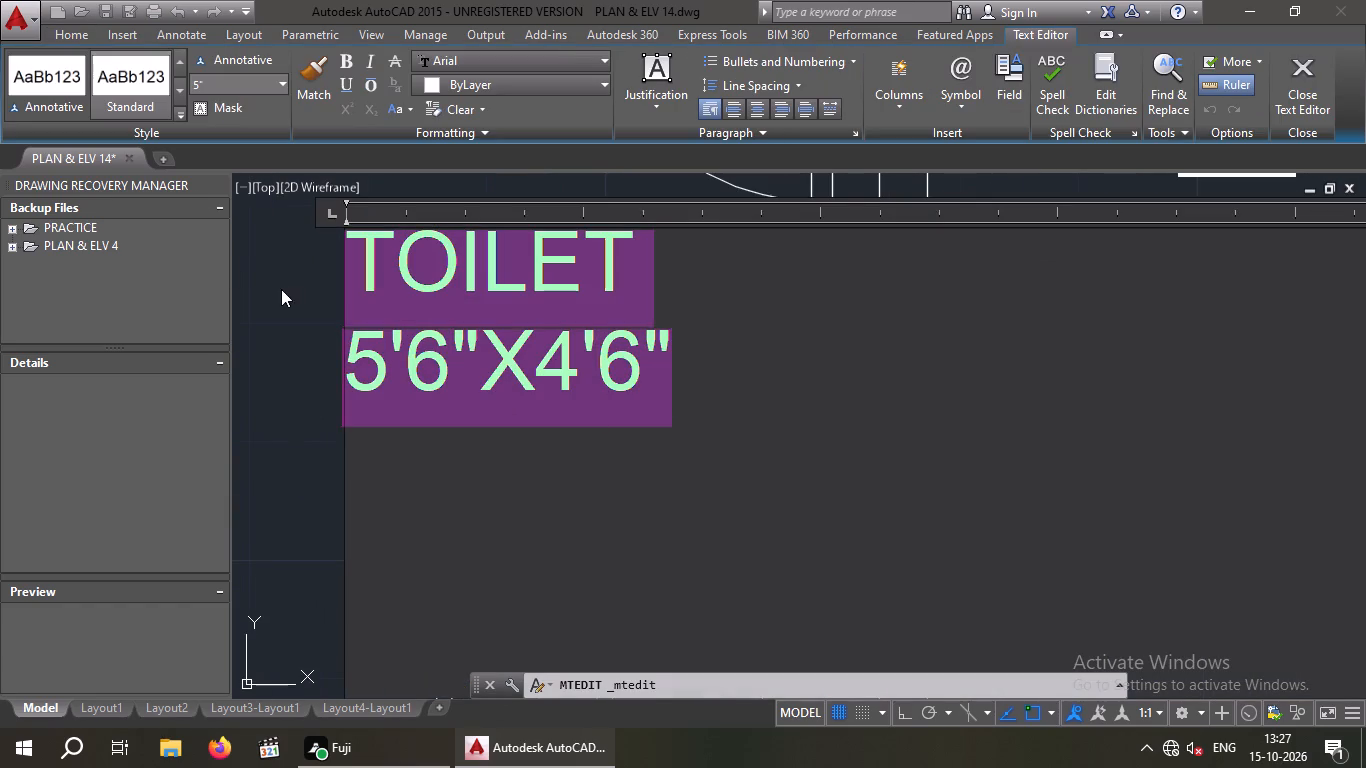
left_click(219, 86)
key("8")
key("shift+quotedbl")
key("Return")
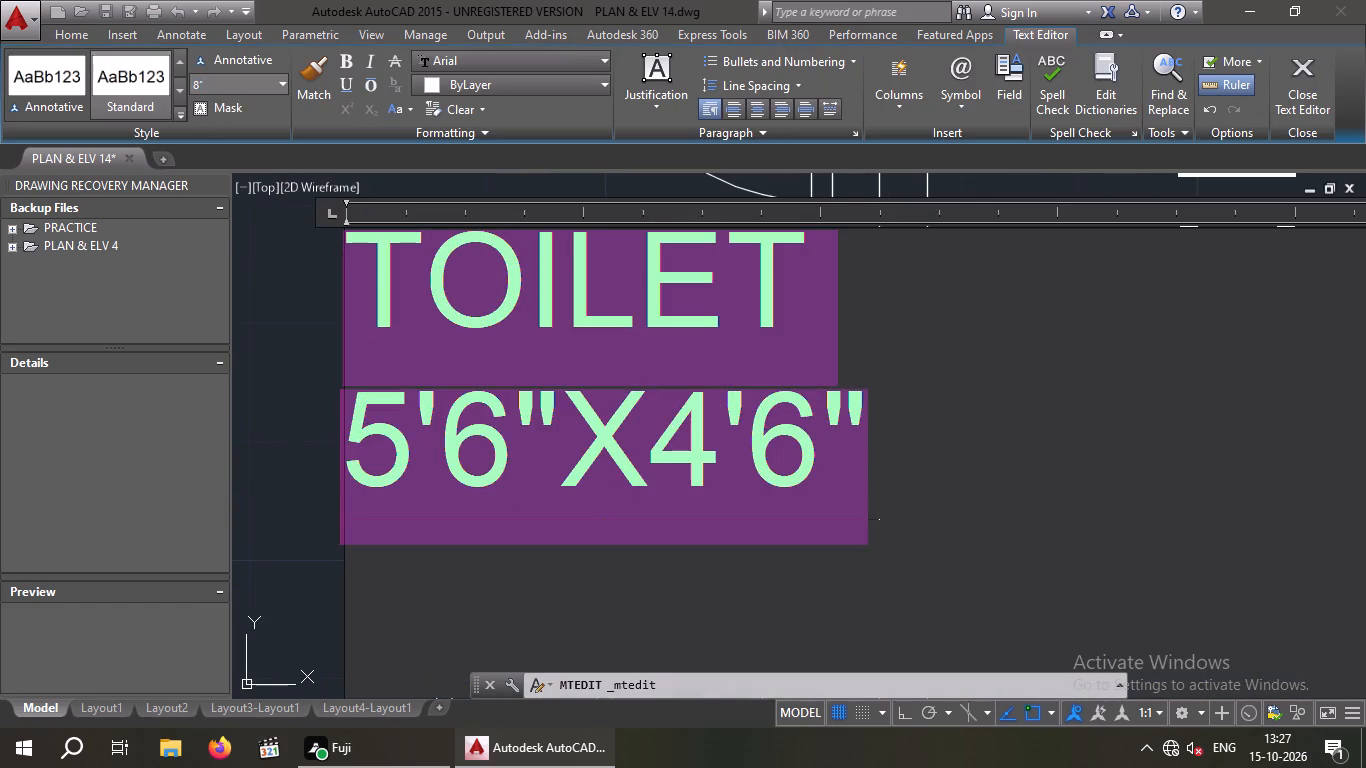
Change the size in this TOILET label to 5'X7' and finish editing it.
left_click(513, 448)
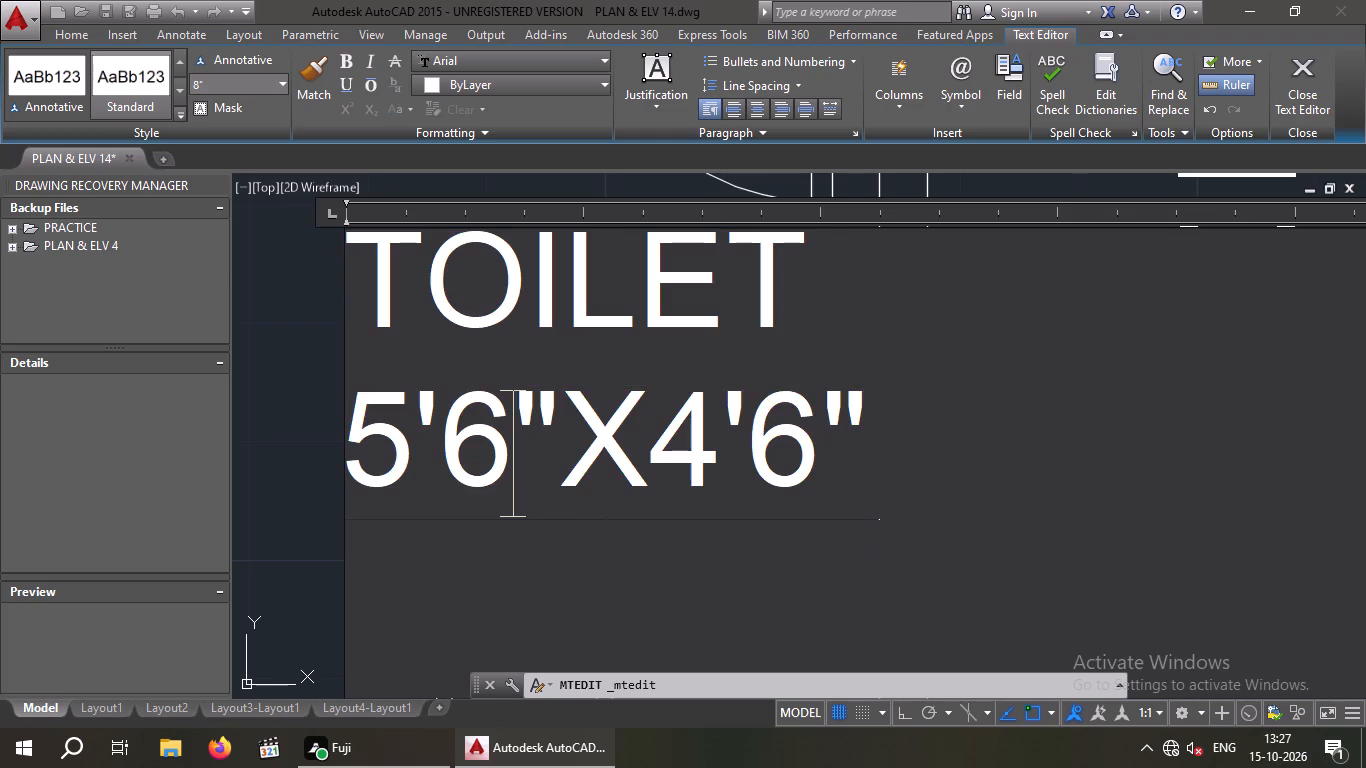
left_click(537, 441)
key("BackSpace")
key("BackSpace")
key("Right")
key("Right")
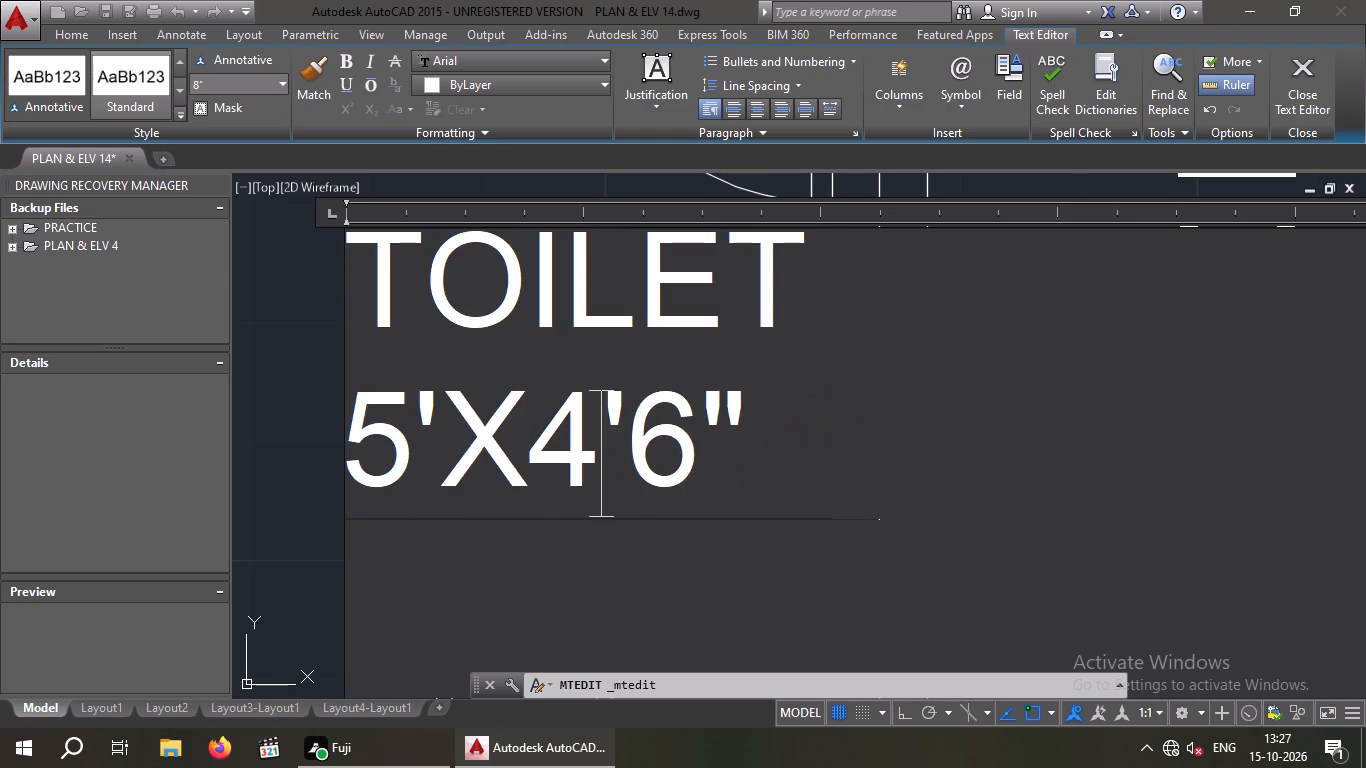
key("BackSpace")
key("7")
key("Right")
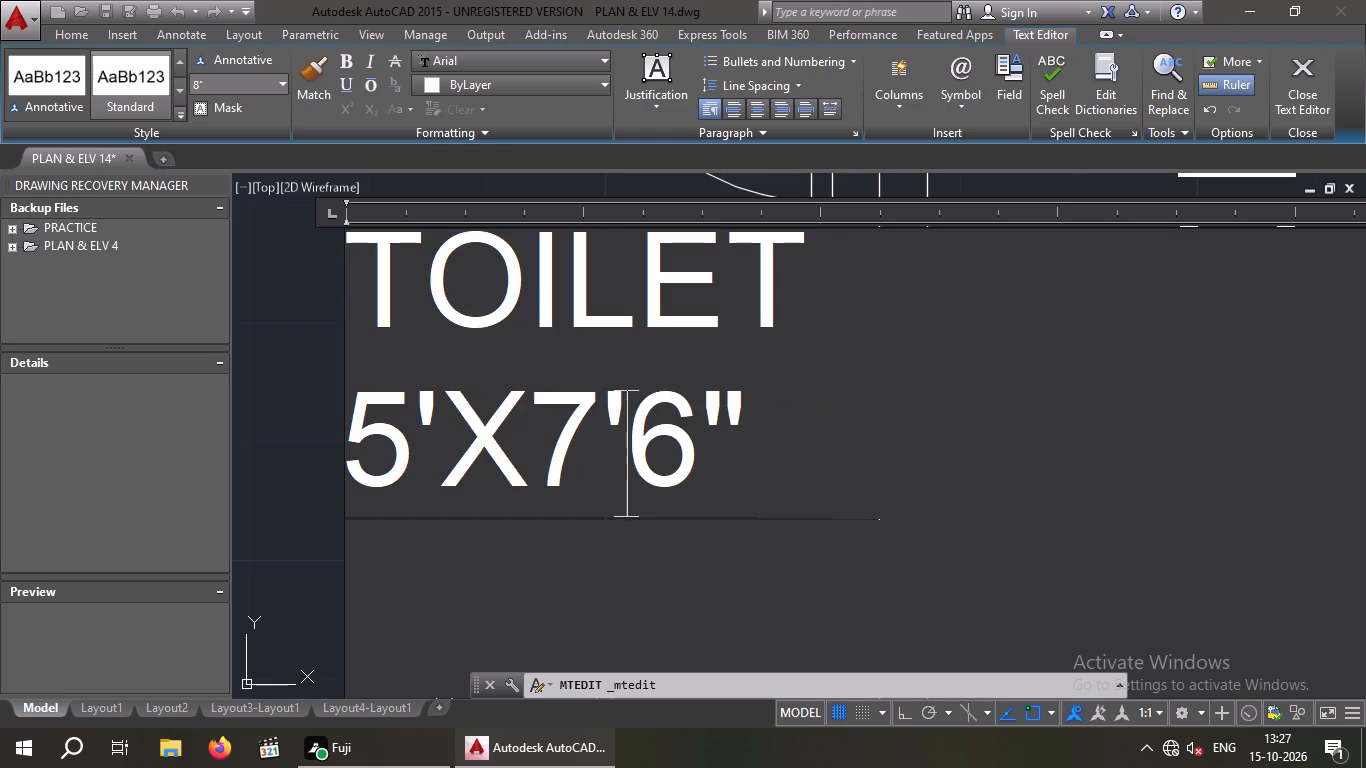
key("Right")
key("Right")
key("BackSpace")
key("BackSpace")
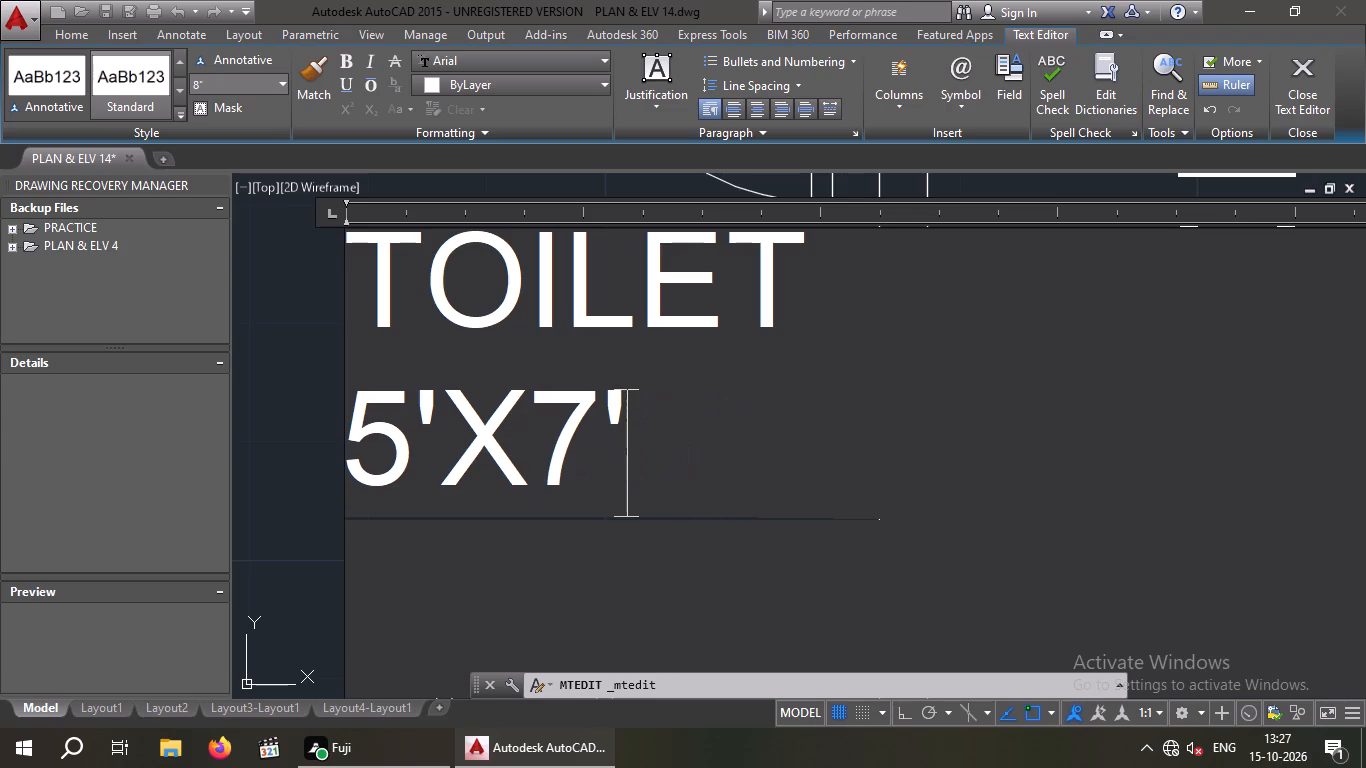
left_click(298, 434)
Set the text height of the whole TOILET label between the lower-left flat's kitchen and 11'X11' bedroom to 8".
scroll(298, 437, "down", 6)
middle_click_drag(347, 468, 717, 458)
middle_click_drag(588, 465, 781, 442)
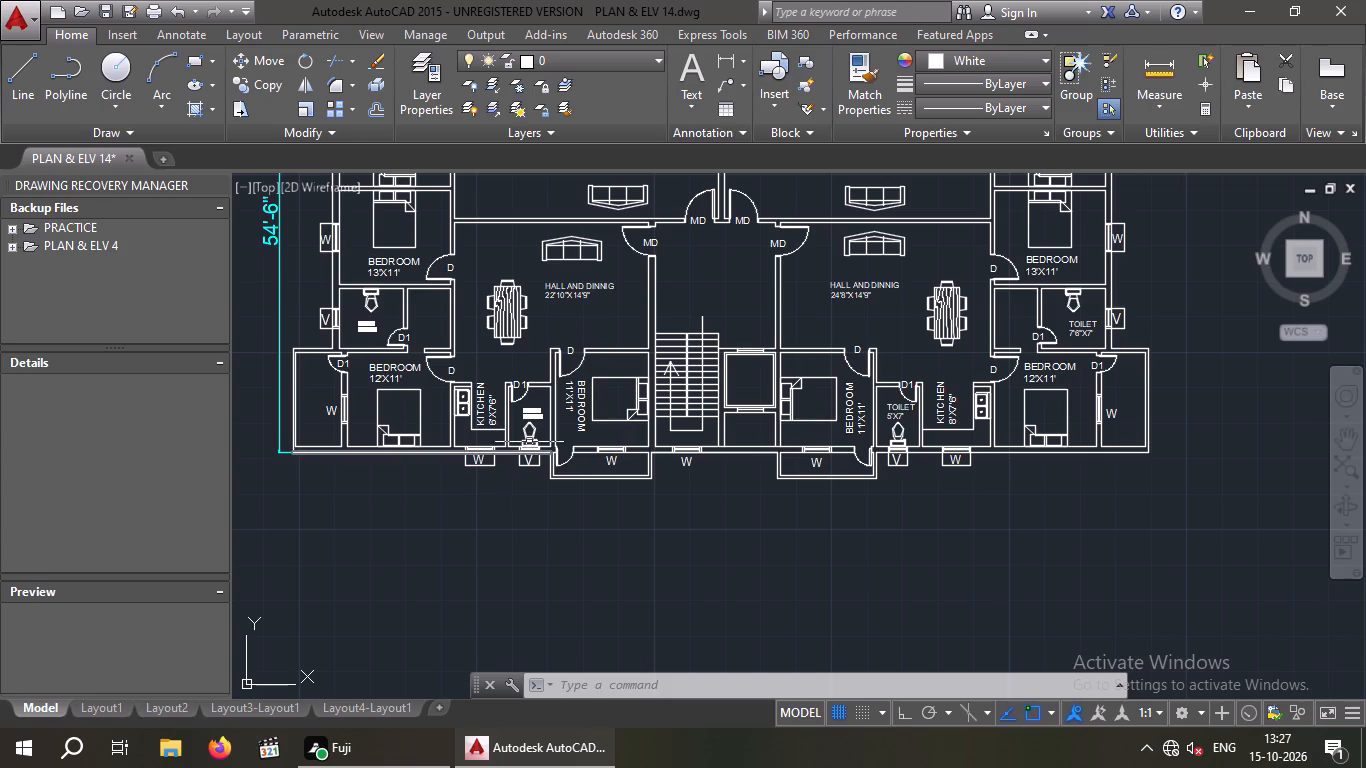
scroll(538, 434, "up", 4)
middle_click_drag(515, 423, 565, 494)
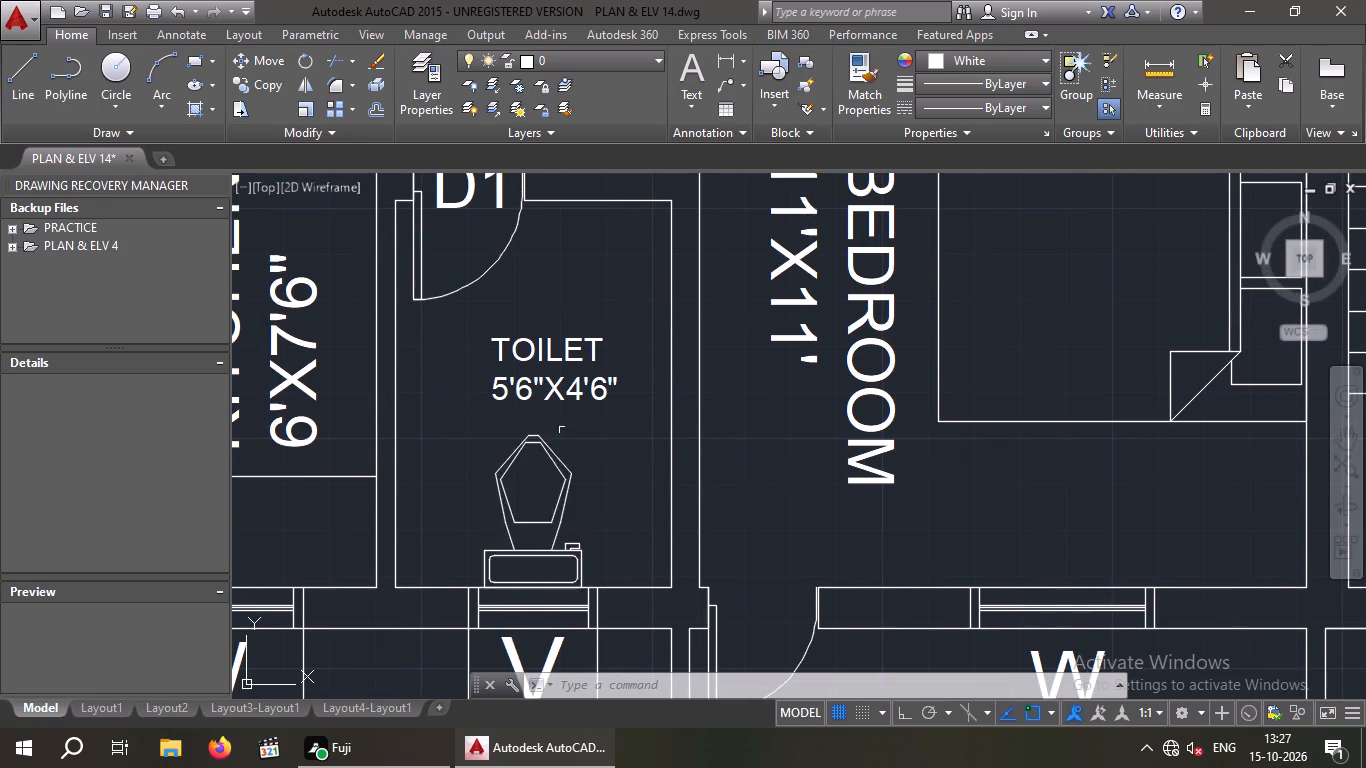
scroll(553, 420, "up", 2)
middle_click_drag(552, 425, 576, 501)
scroll(576, 483, "down", 2)
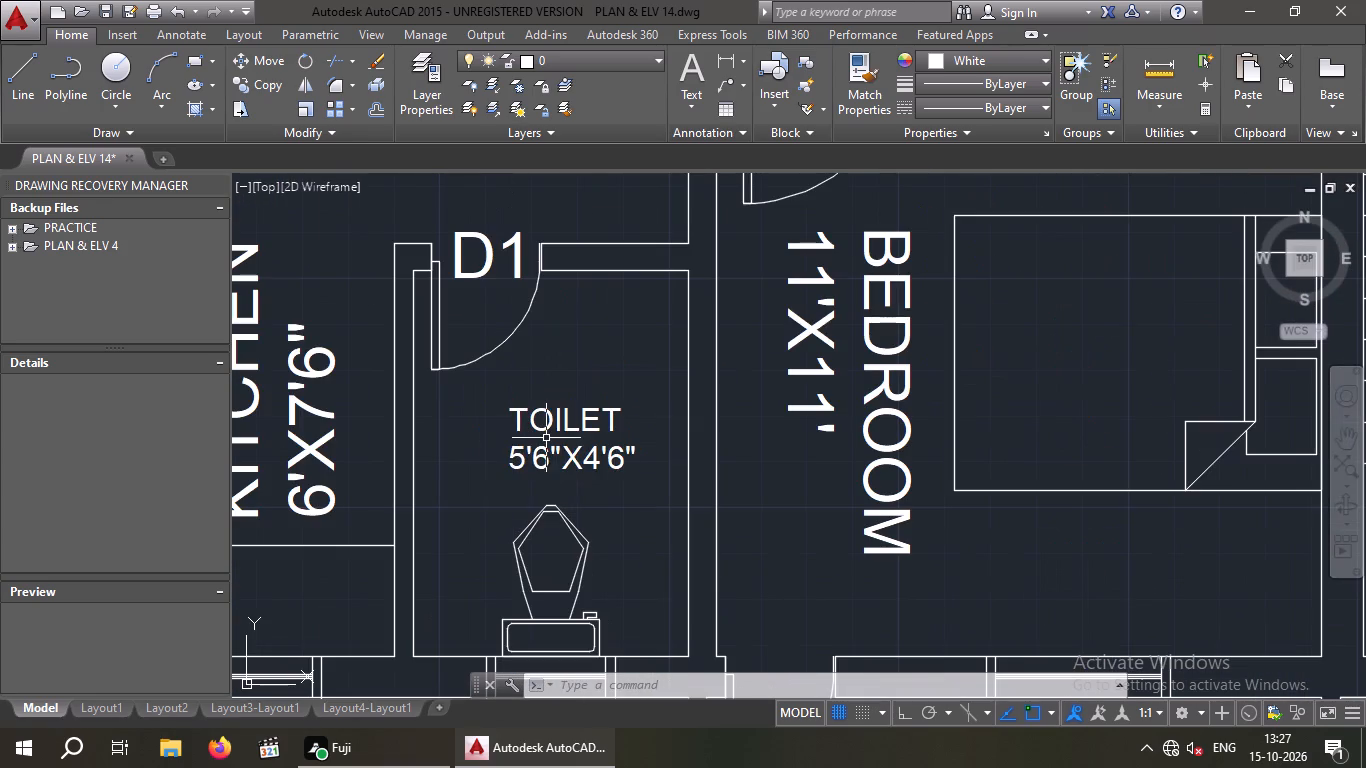
double_click(542, 458)
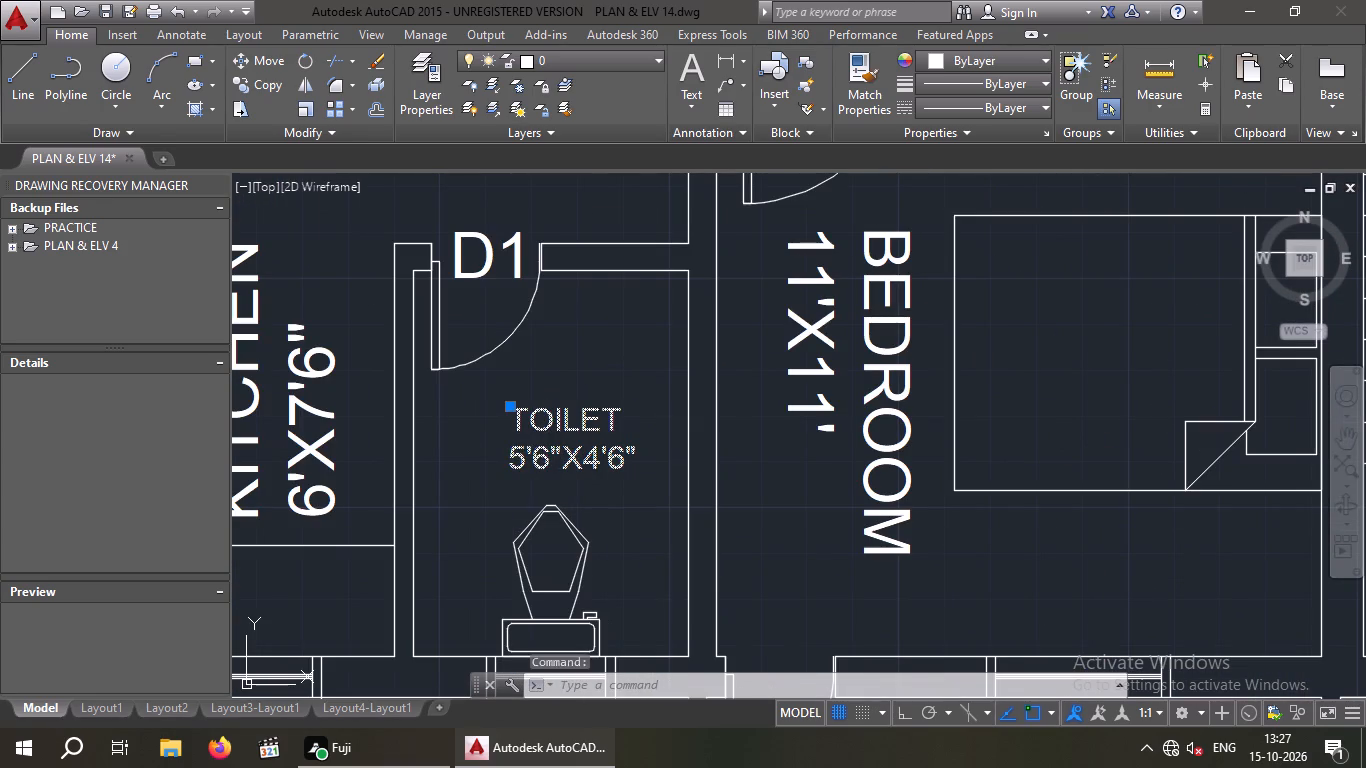
scroll(547, 468, "up", 1)
left_click_drag(693, 441, 678, 472)
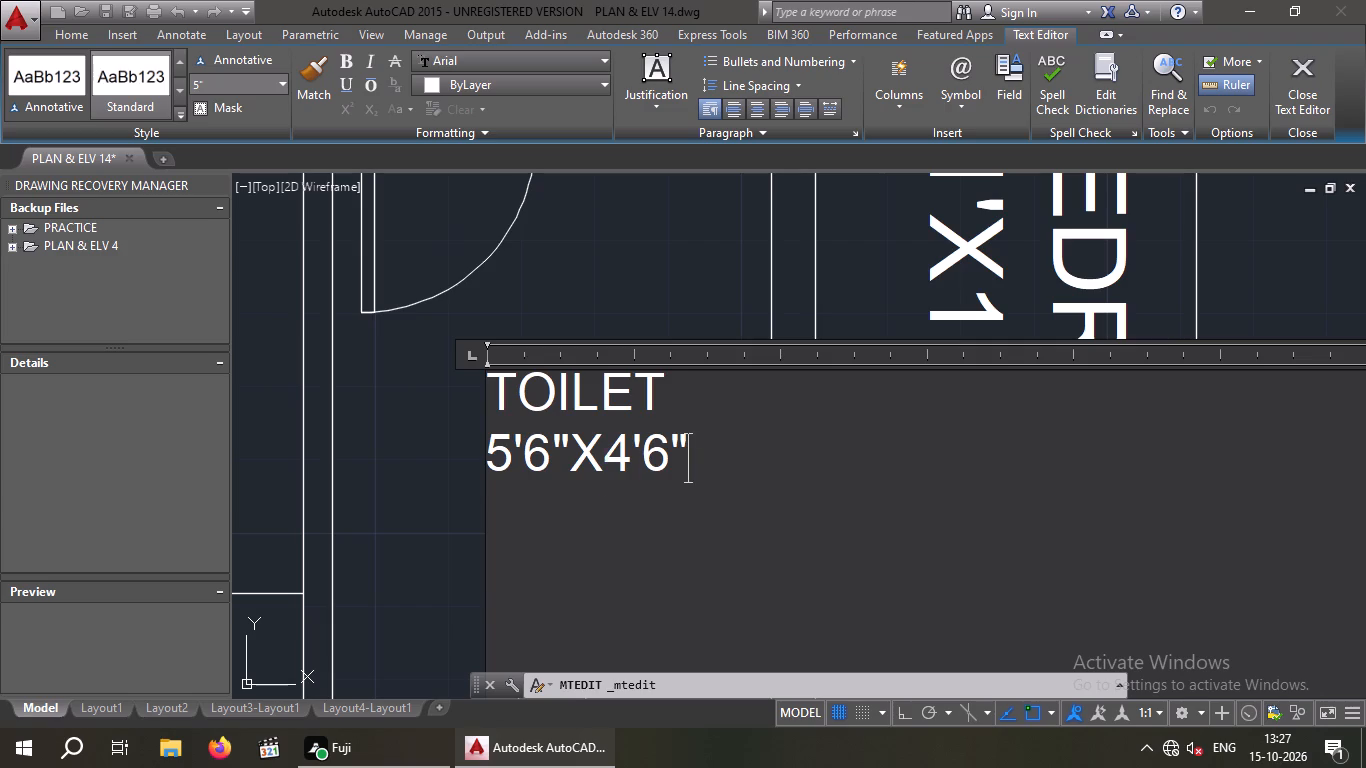
left_click_drag(678, 472, 435, 401)
left_click(227, 86)
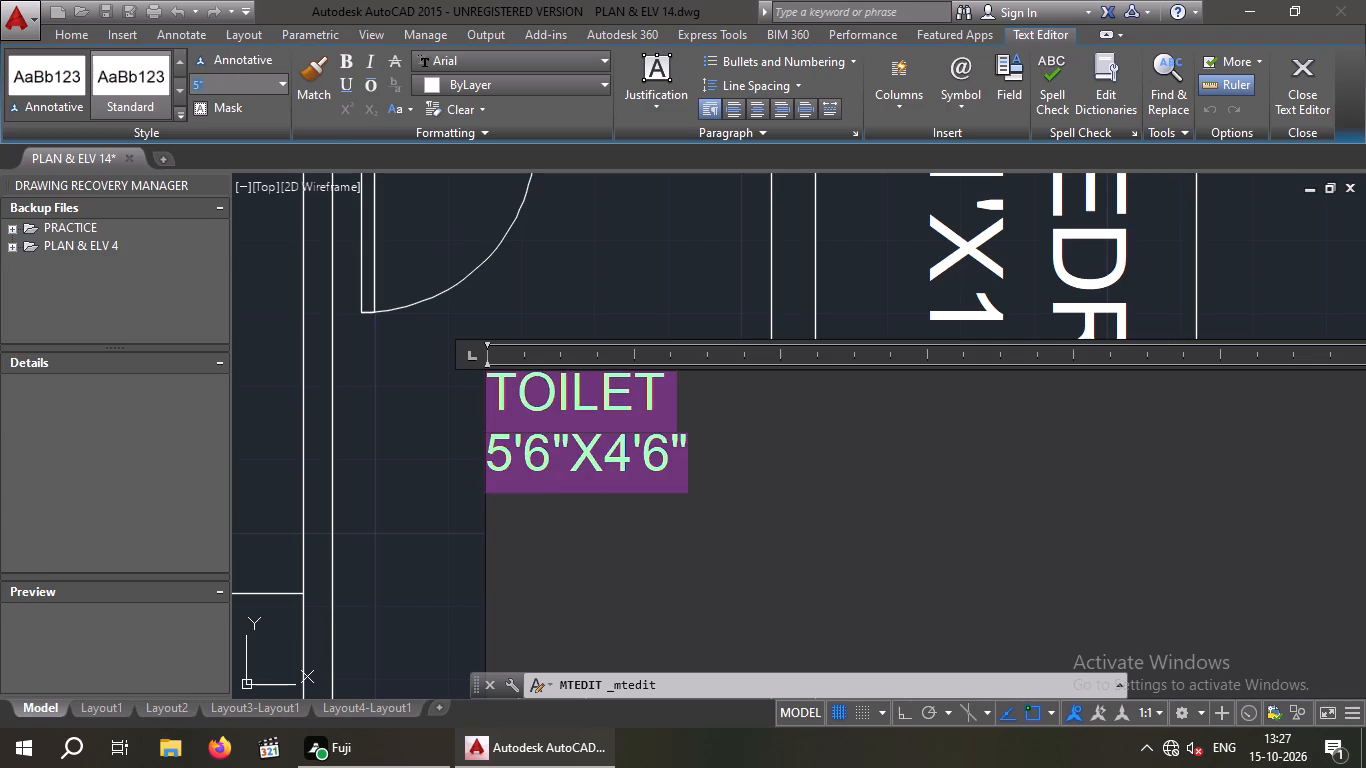
key("8")
key("shift+quotedbl")
key("Return")
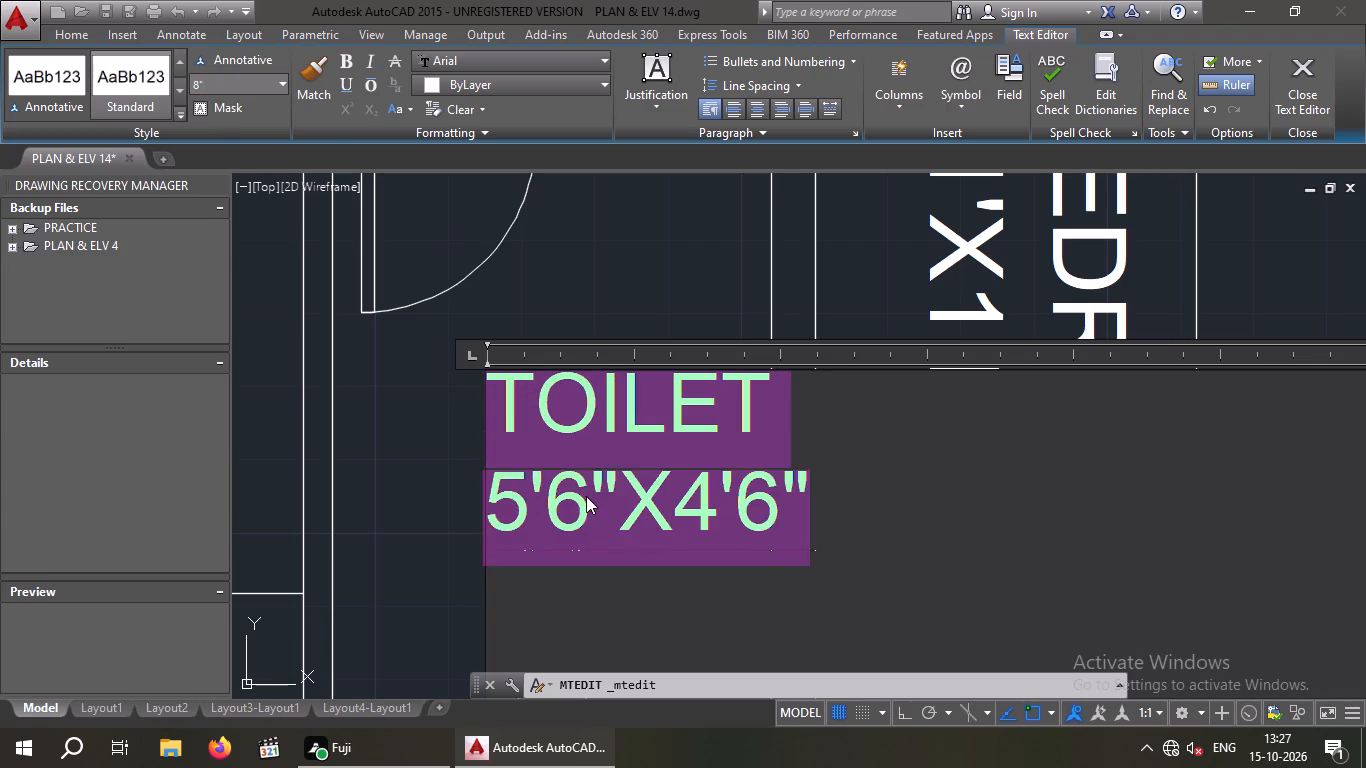
Change the size in the TOILET label between the lower-left flat's kitchen and 11'X11' bedroom to 5'X7' and finish editing it.
left_click(587, 497)
left_click(612, 500)
key("BackSpace")
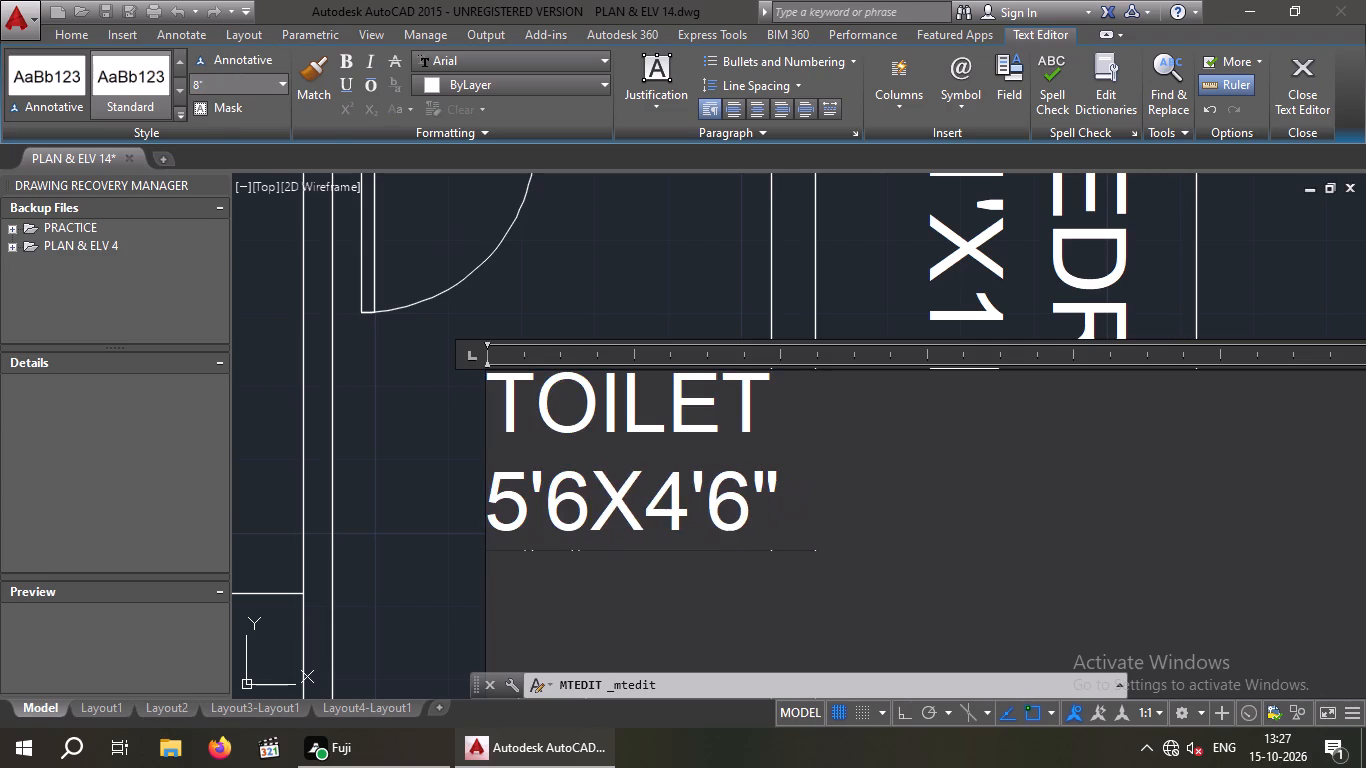
key("BackSpace")
key("Right")
key("Right")
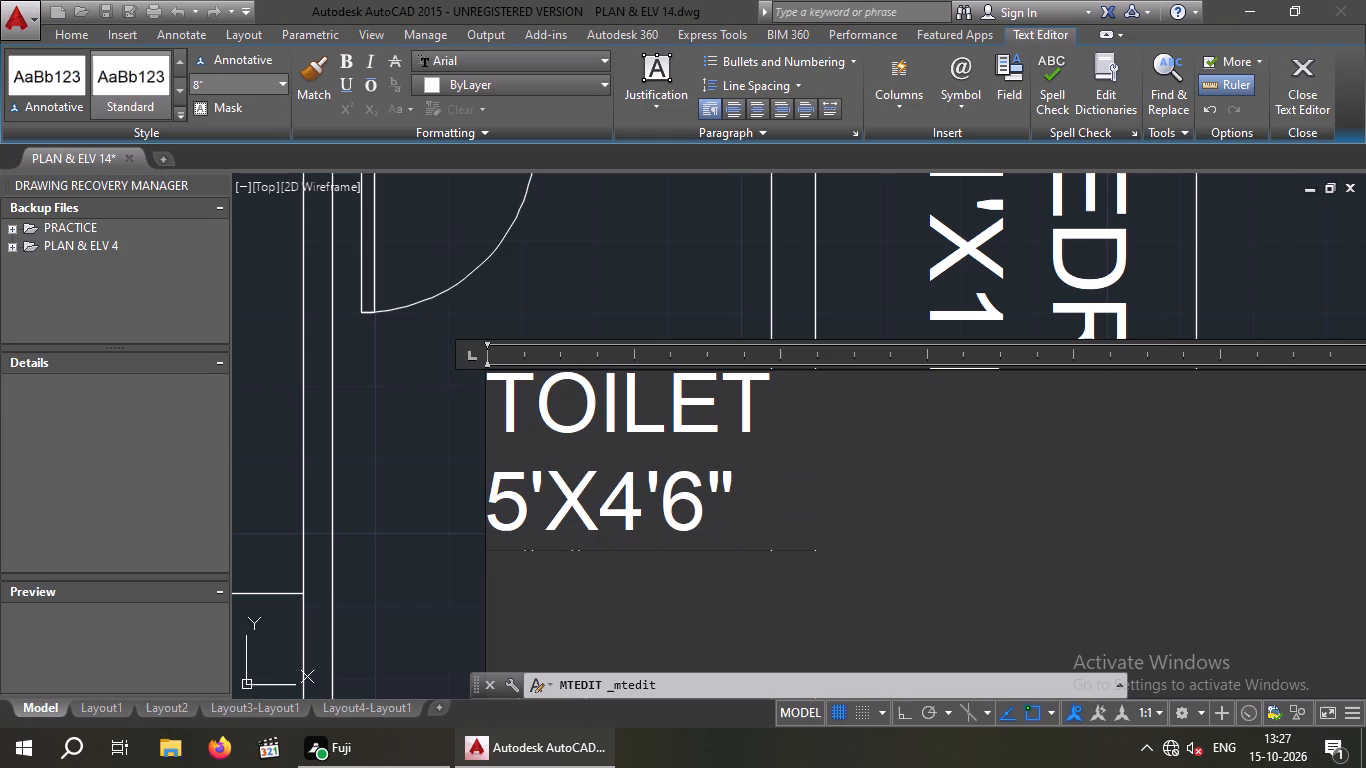
key("BackSpace")
key("7")
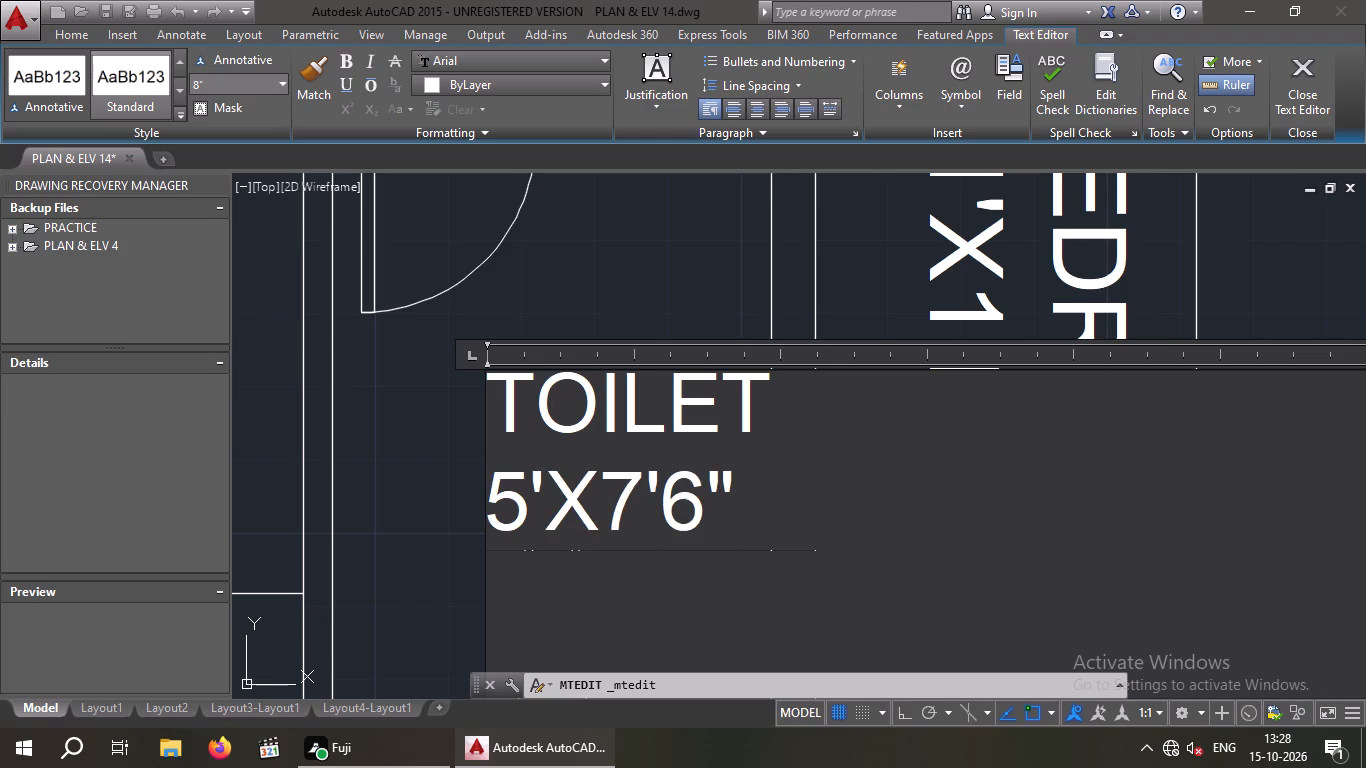
key("Right")
key("Right")
key("Right")
key("BackSpace")
key("BackSpace")
left_click(420, 455)
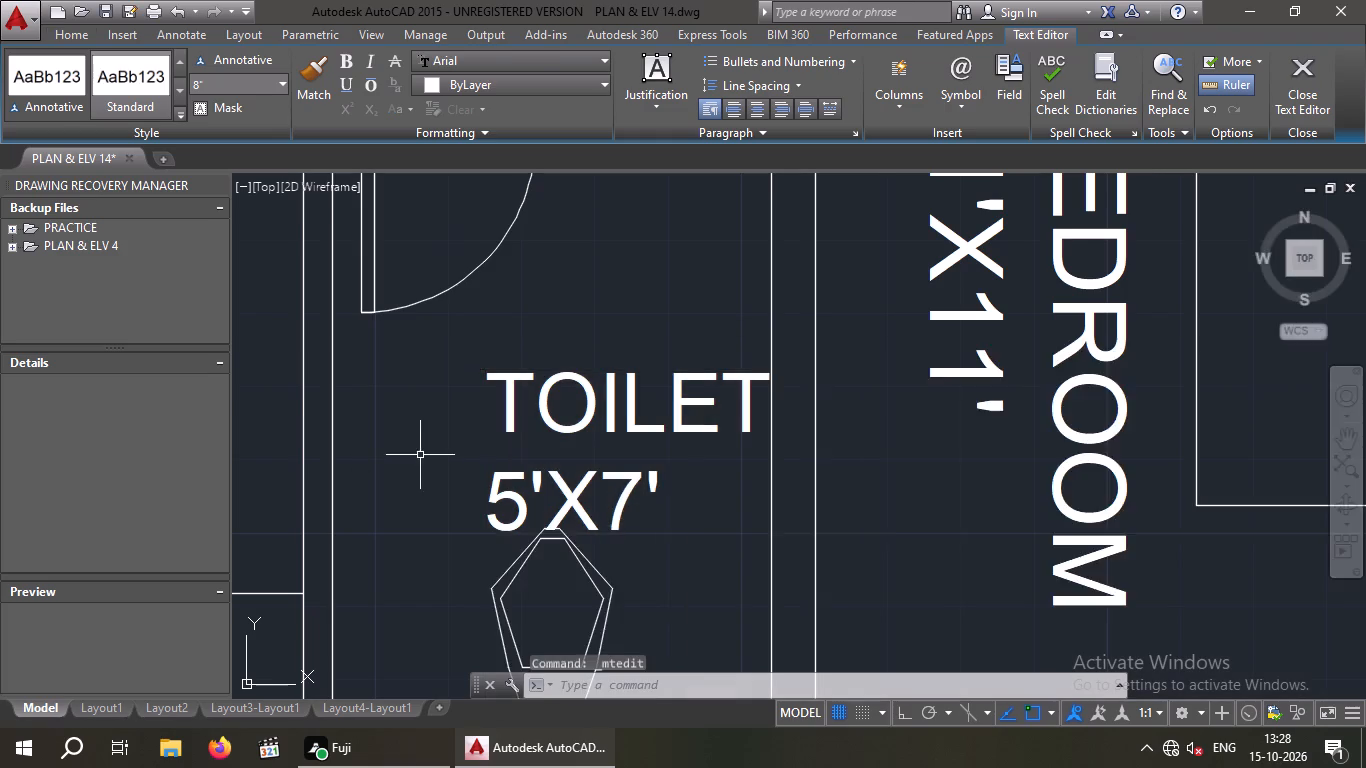
Move this 5'X7' TOILET label slightly left and up so it sits clear of the WC and the wall.
scroll(415, 453, "down", 4)
scroll(416, 453, "up", 4)
left_click_drag(634, 490, 635, 493)
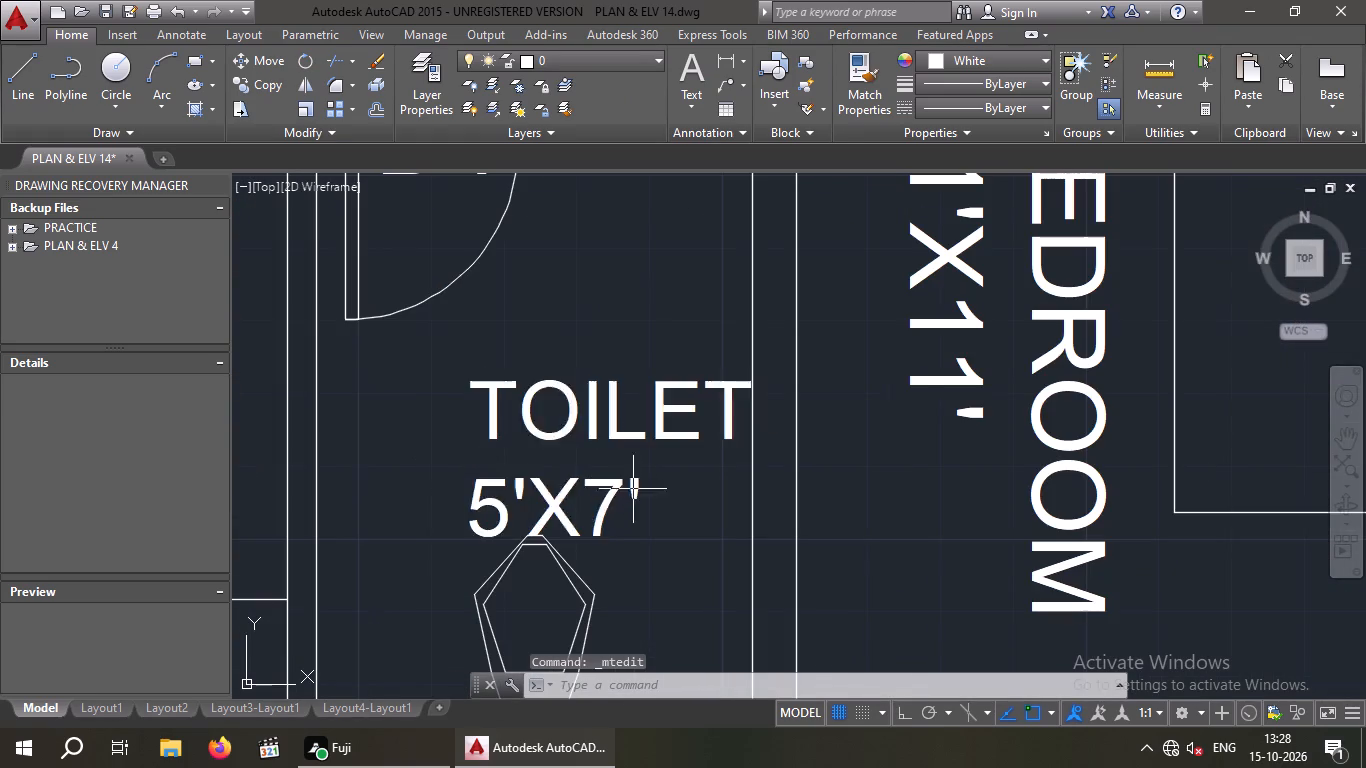
left_click_drag(635, 493, 612, 504)
left_click(547, 499)
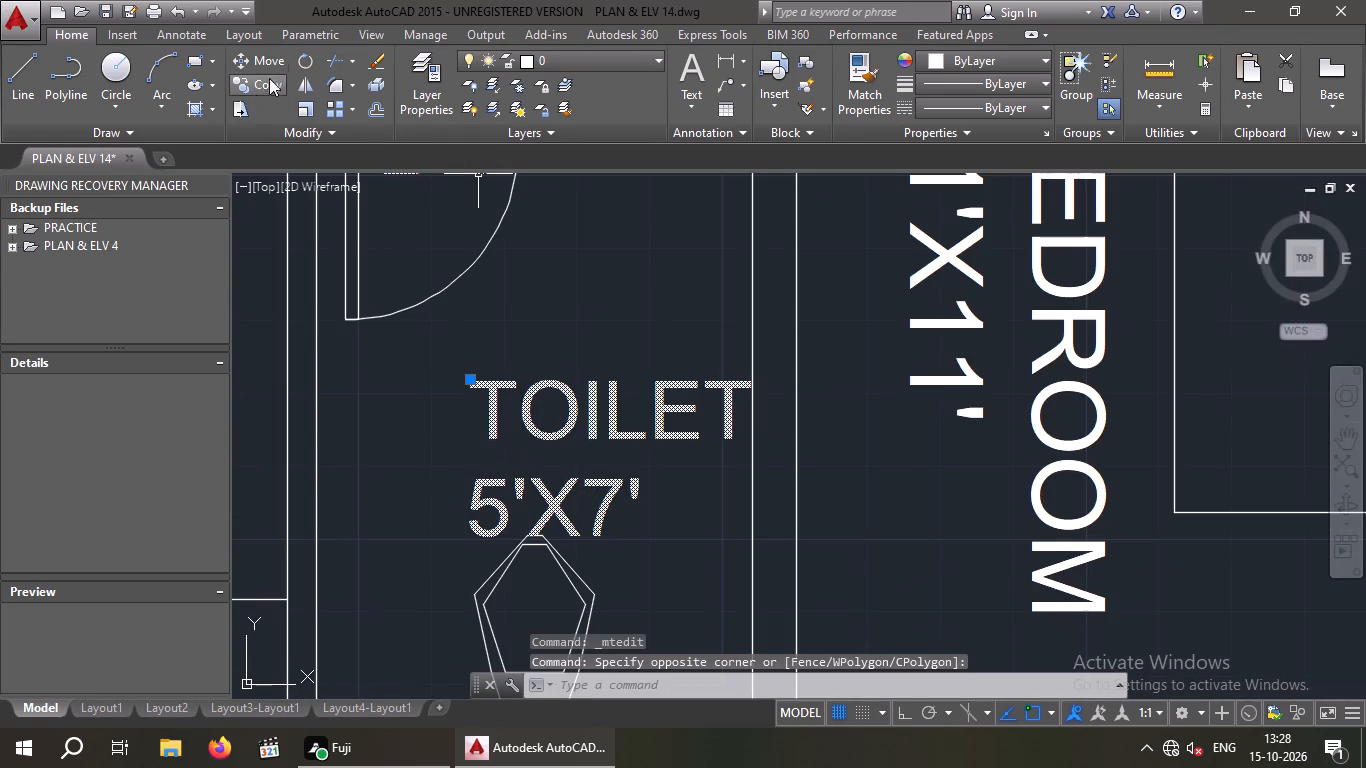
left_click(271, 52)
scroll(462, 384, "up", 4)
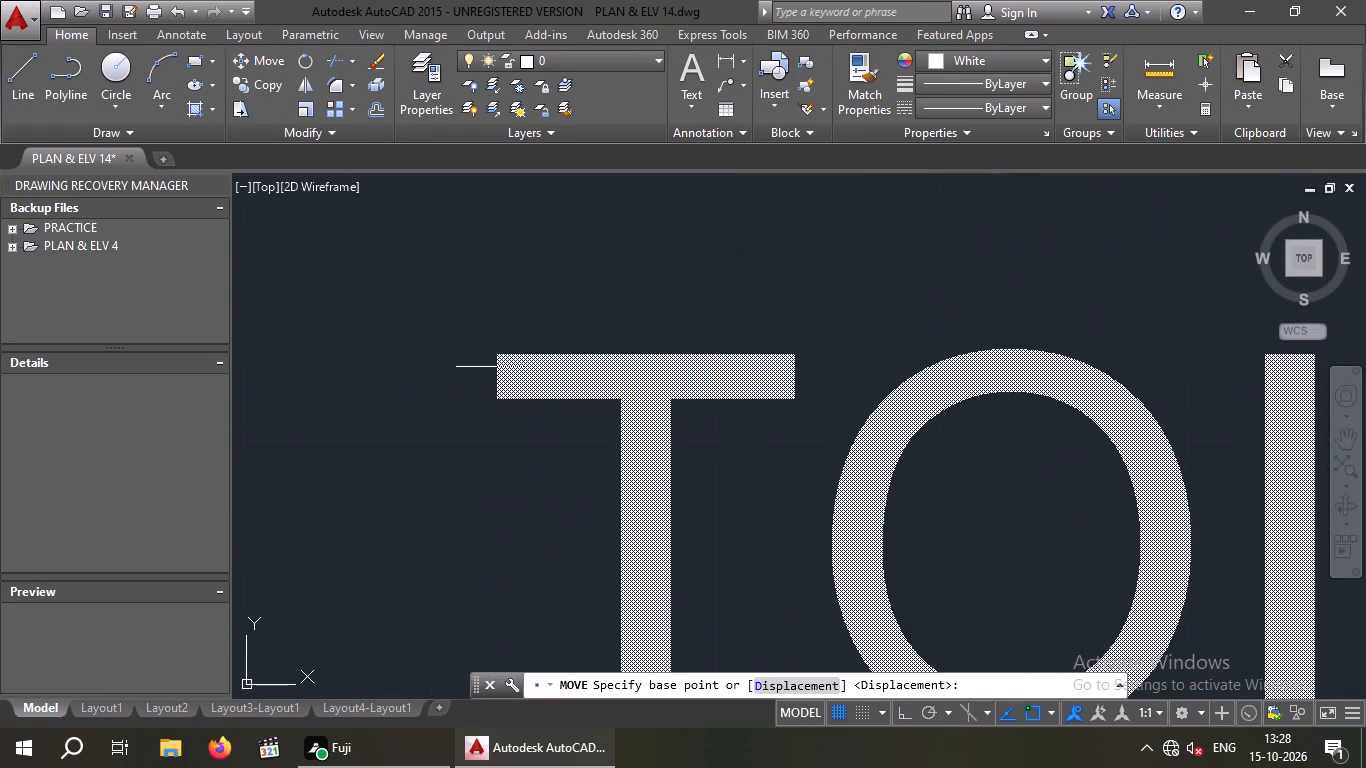
left_click(495, 354)
scroll(411, 365, "down", 3)
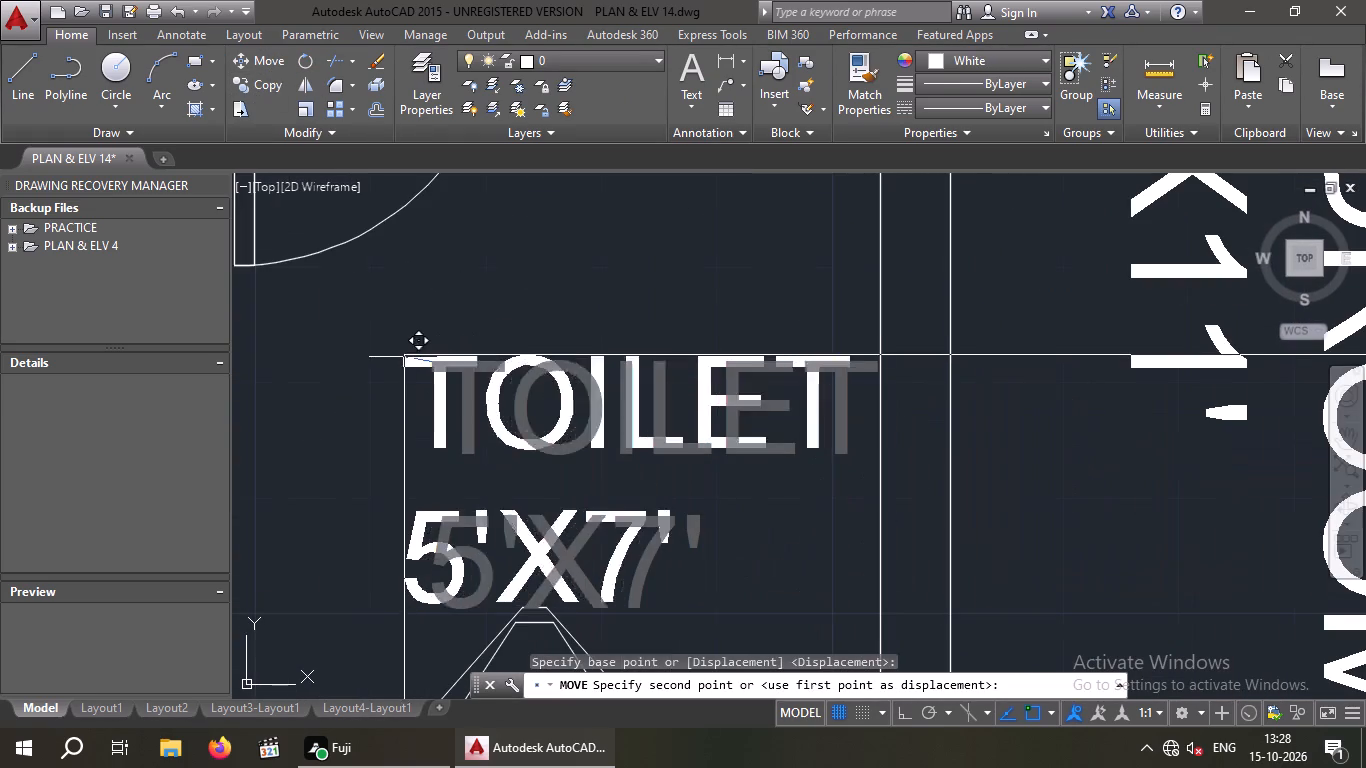
left_click(307, 326)
Measure the inside width and depth of the lower-left flat's toilet between the 13'X11' and 12'X11' bedrooms.
scroll(349, 347, "down", 4)
middle_click_drag(429, 368, 503, 361)
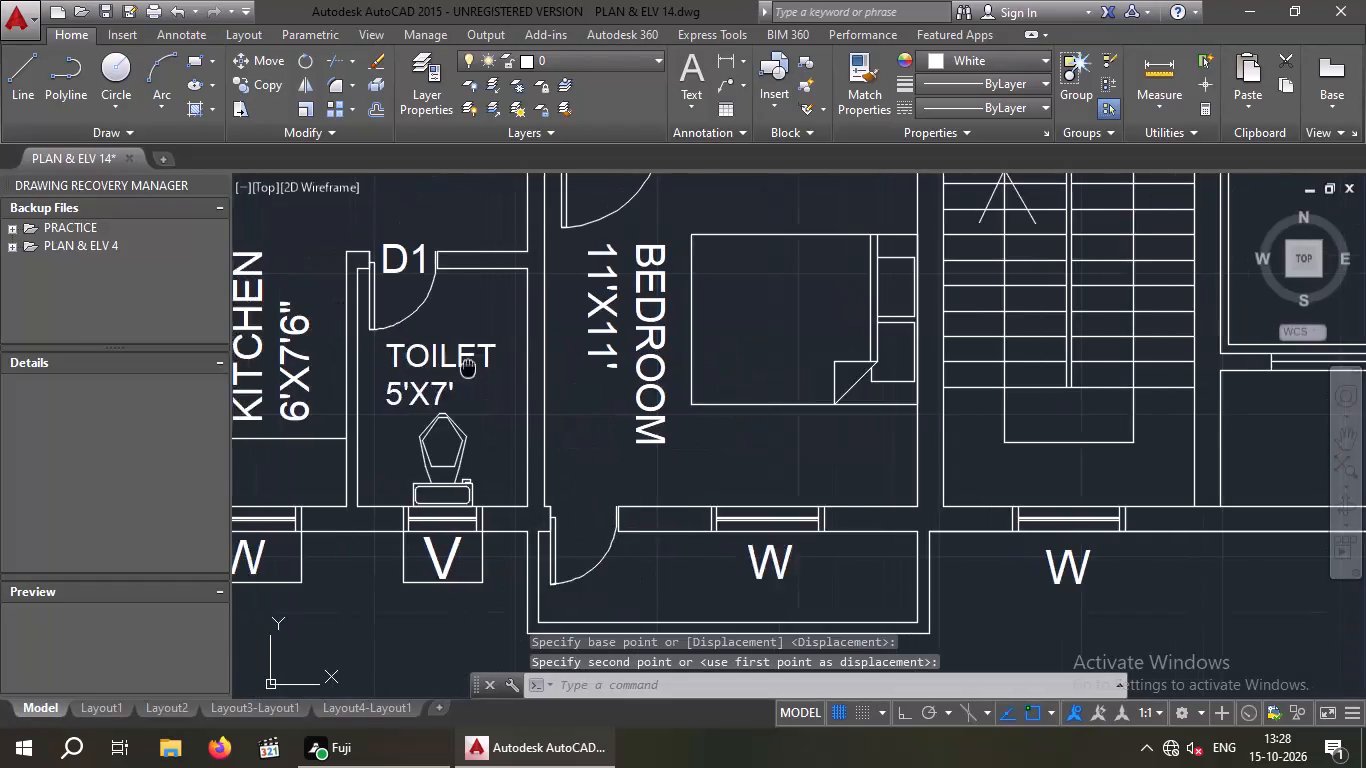
middle_click_drag(503, 361, 548, 350)
scroll(547, 351, "down", 3)
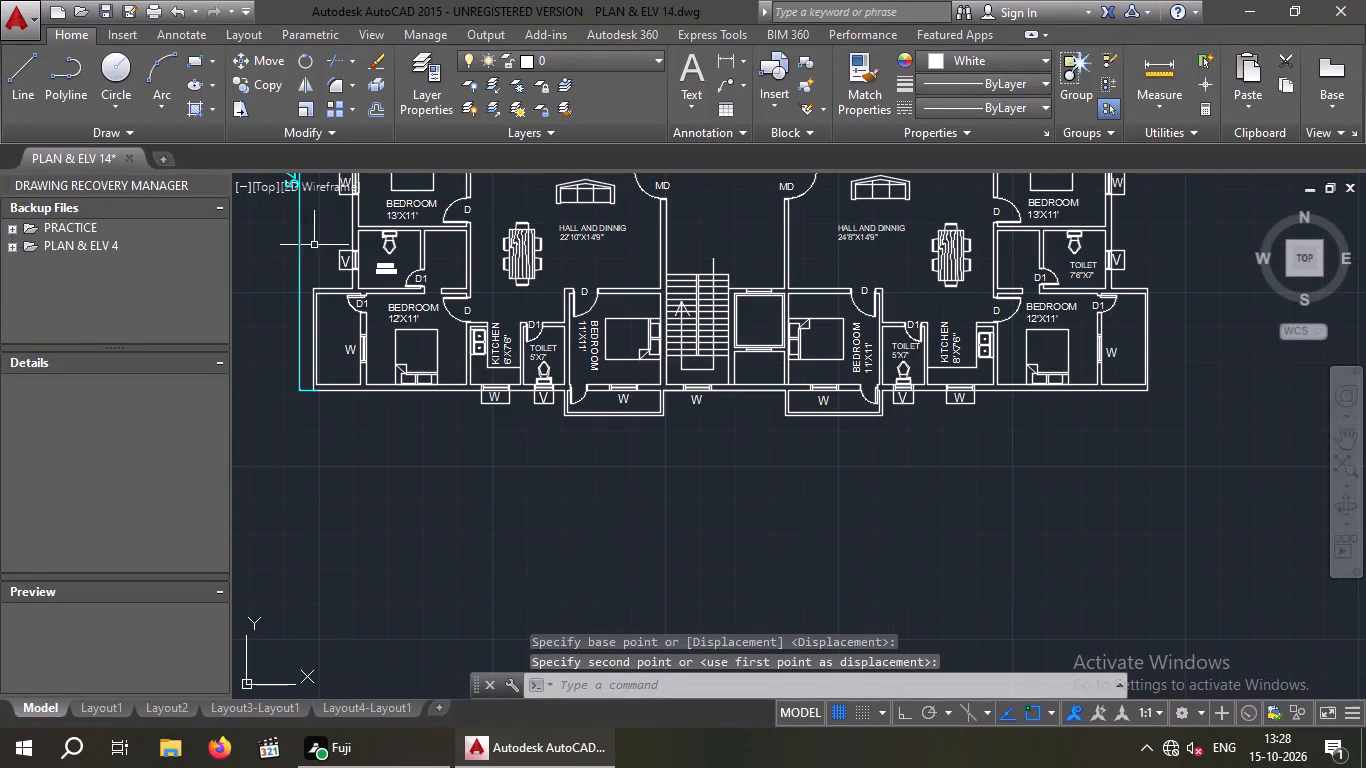
scroll(382, 256, "up", 3)
middle_click_drag(382, 318, 386, 372)
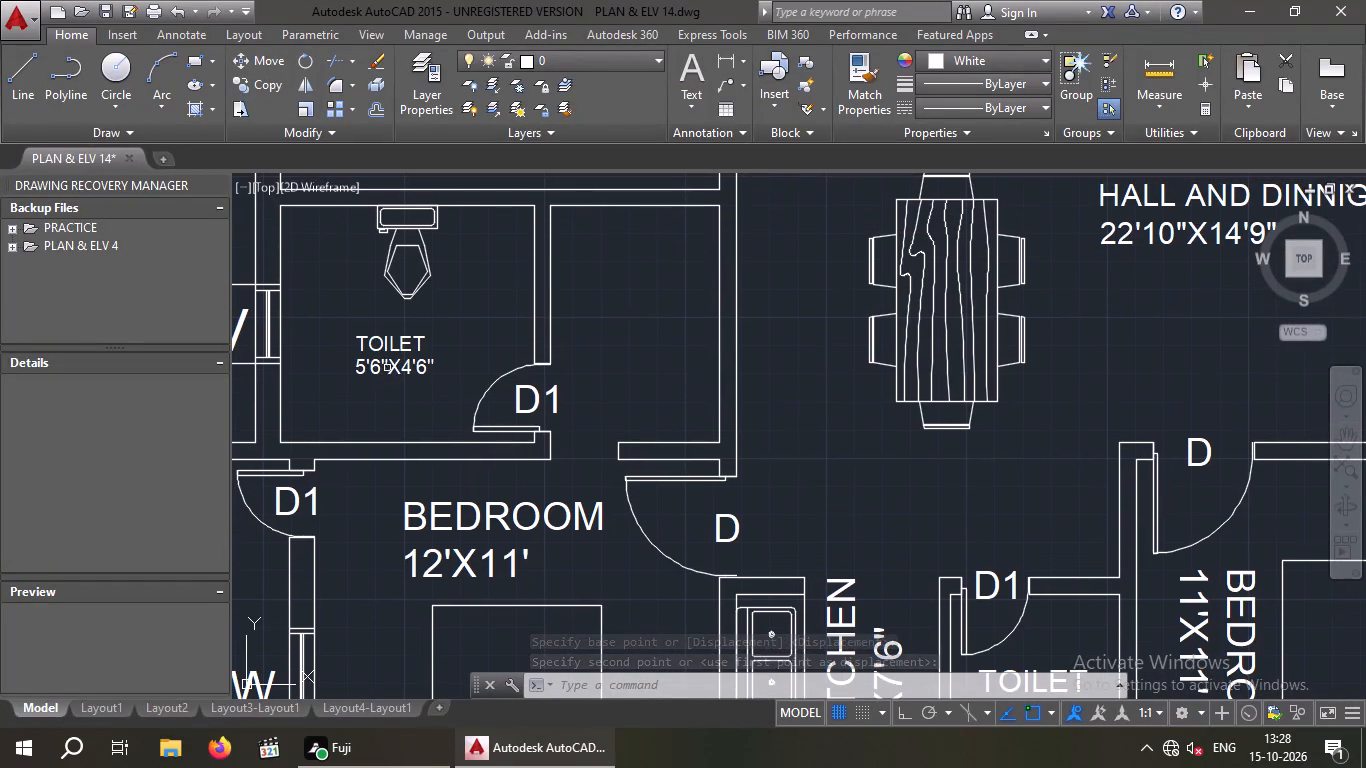
left_click(722, 58)
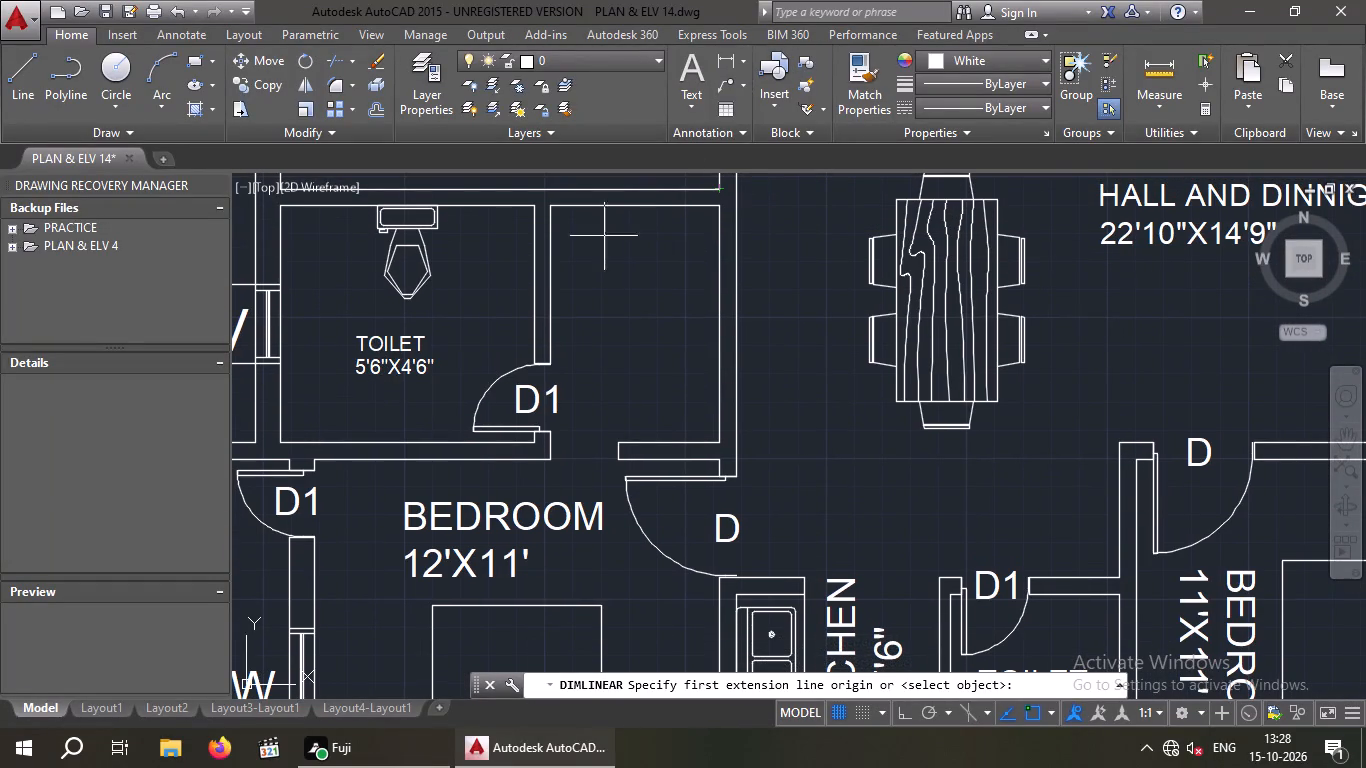
left_click_drag(281, 205, 322, 205)
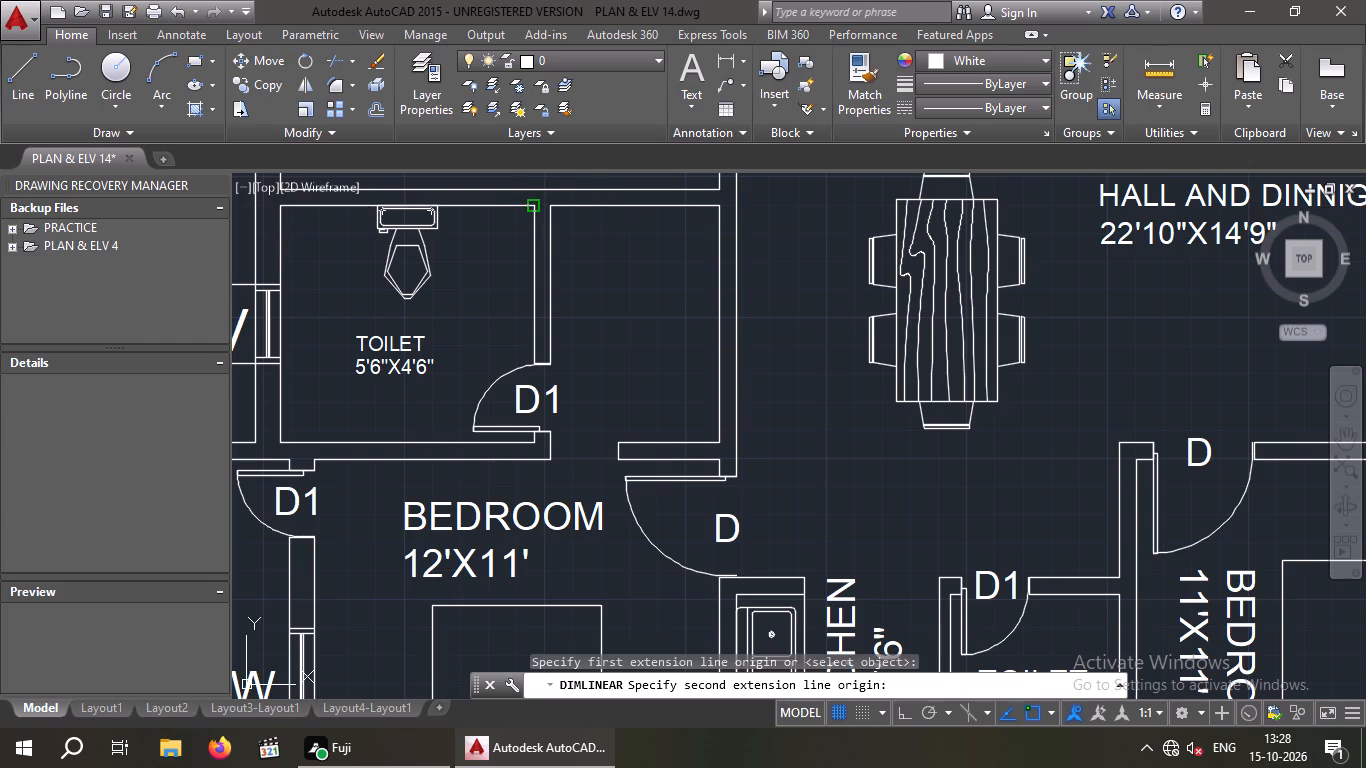
left_click(527, 201)
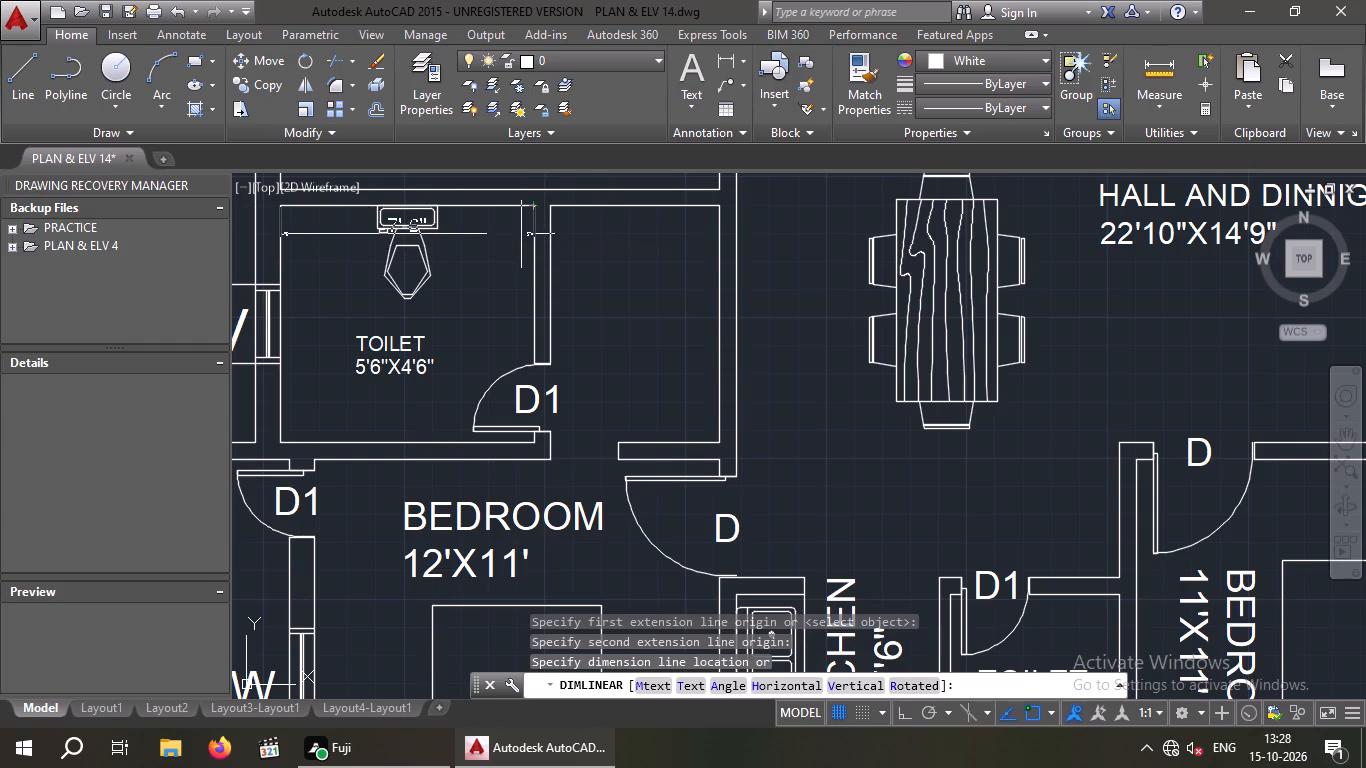
key("space")
key("space")
left_click(285, 198)
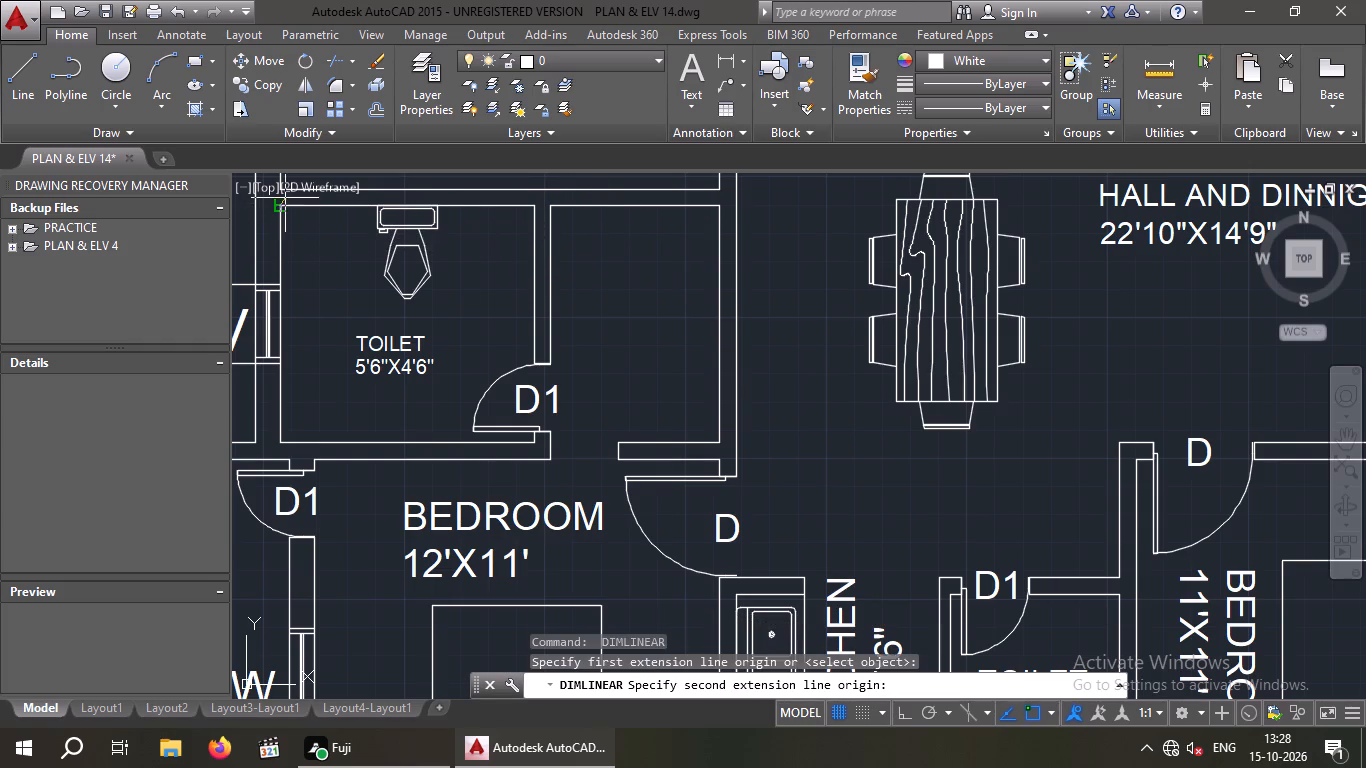
left_click_drag(279, 446, 289, 447)
key("space")
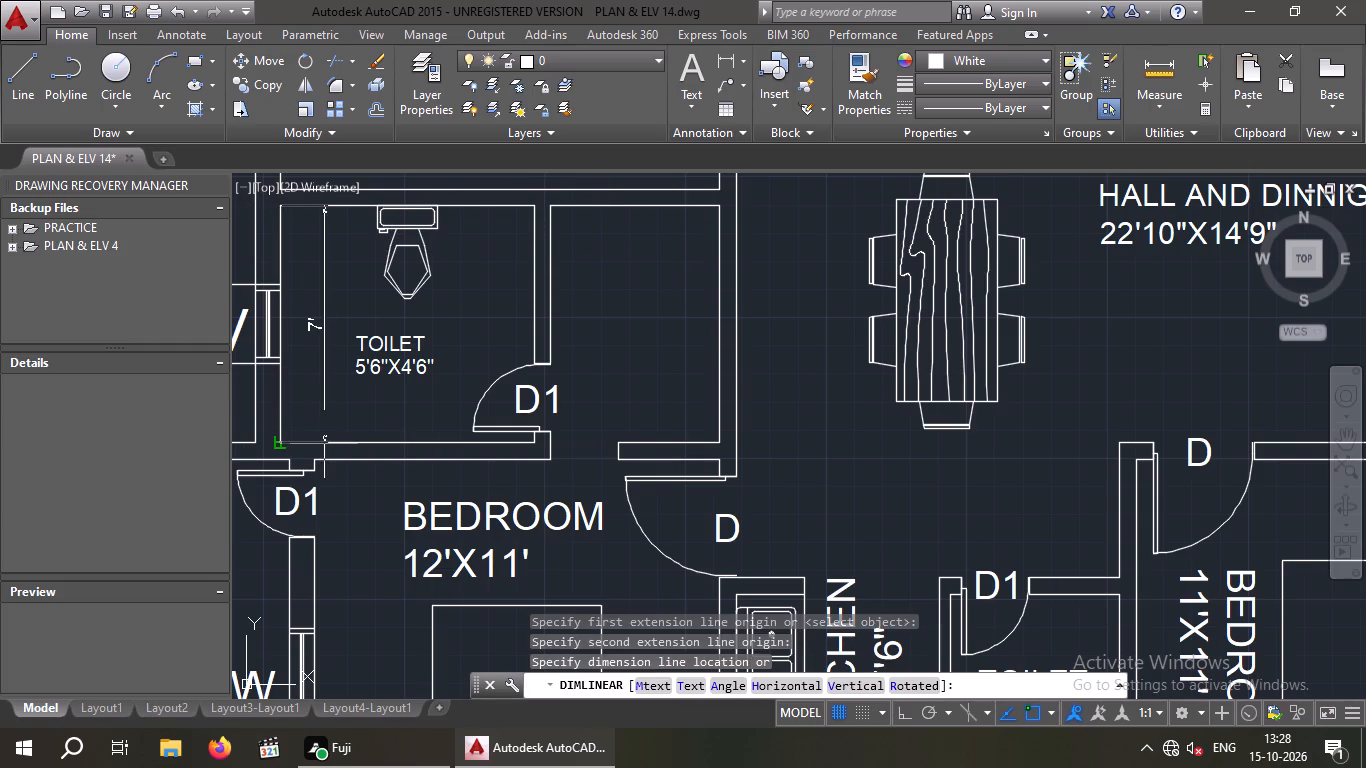
Set the text height of the whole TOILET label between the lower-left flat's 13'X11' and 12'X11' bedrooms to 8".
double_click(376, 364)
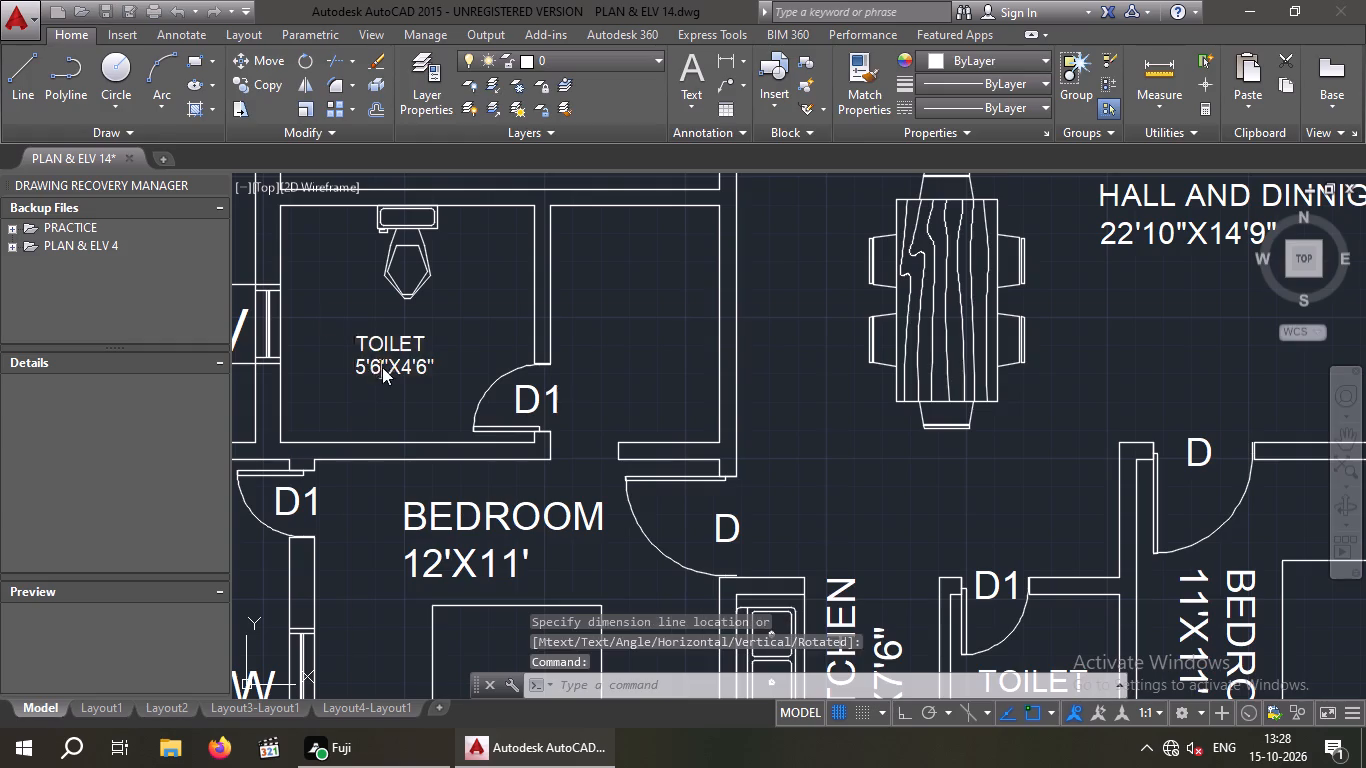
scroll(373, 369, "up", 2)
left_click_drag(533, 354, 358, 359)
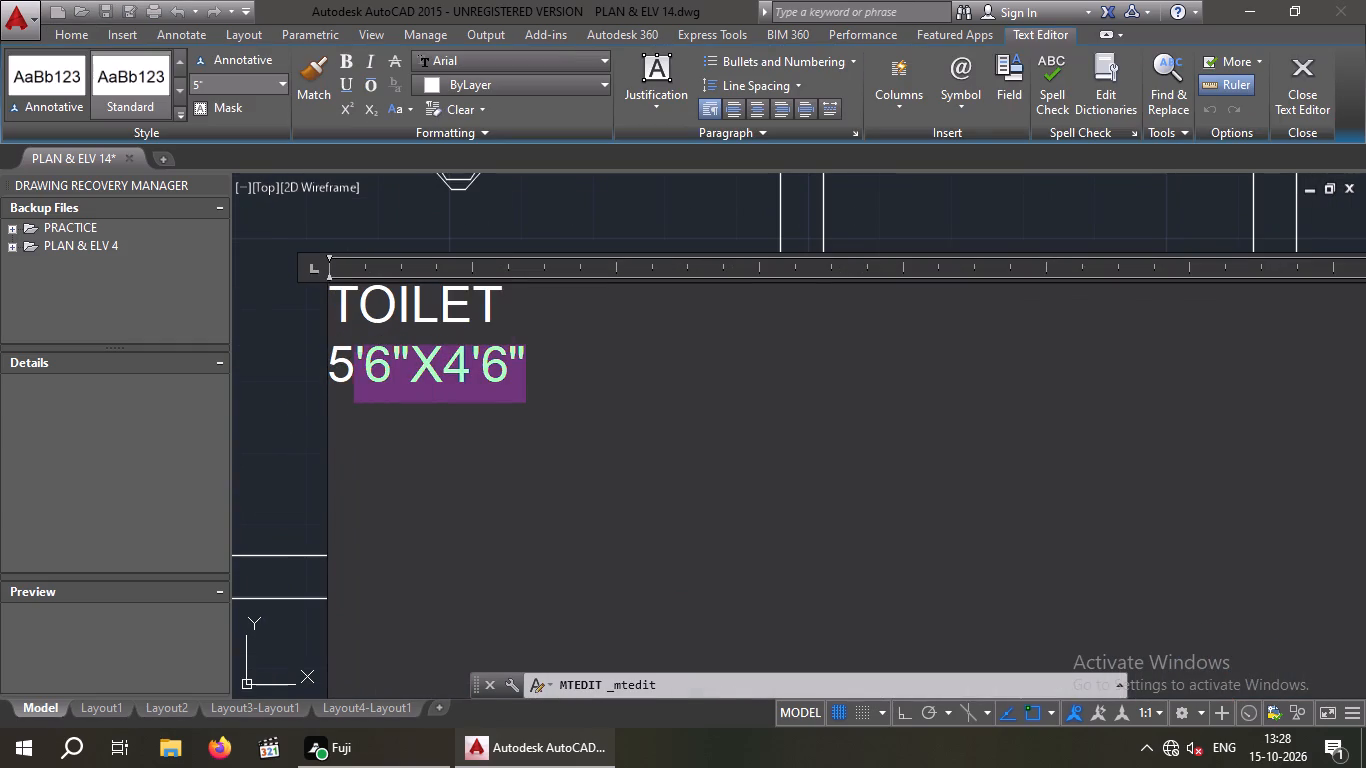
left_click_drag(358, 359, 332, 317)
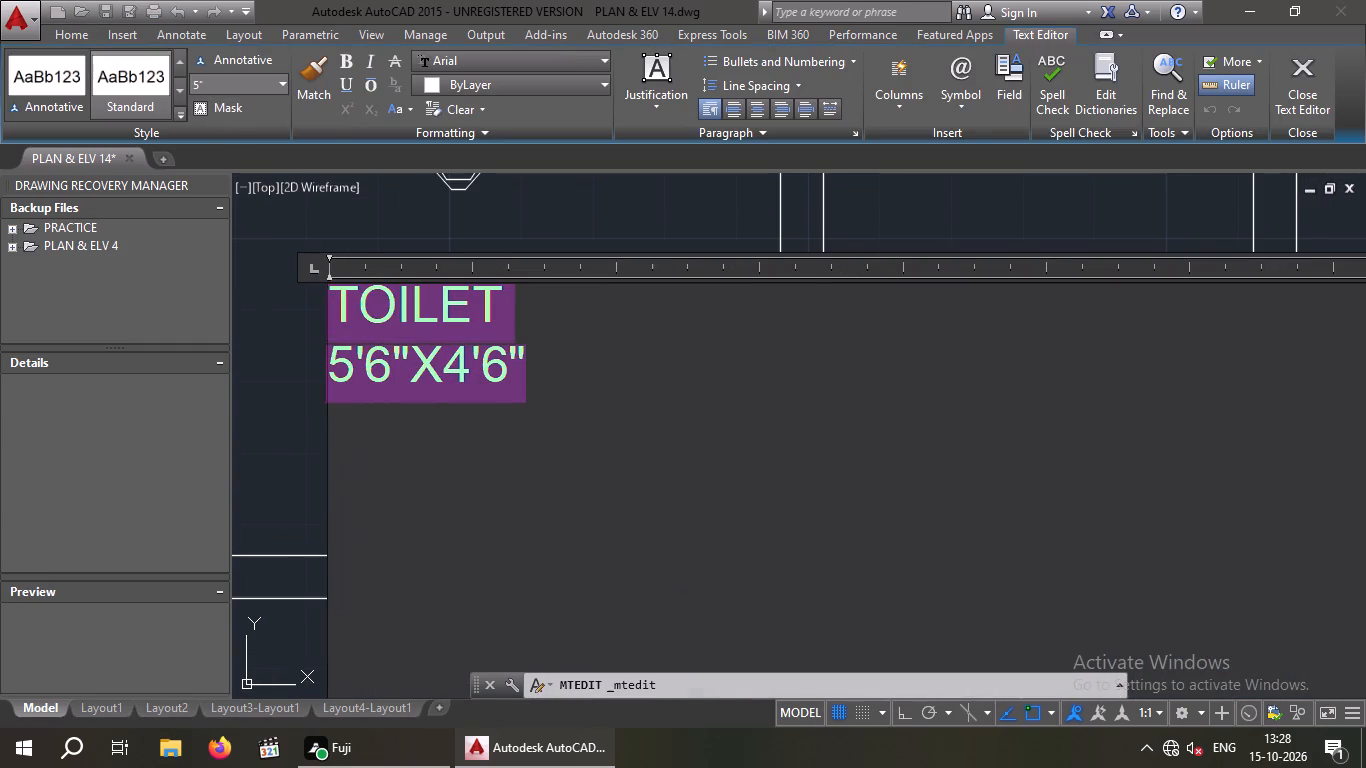
left_click(234, 87)
type("8\"")
key("Return")
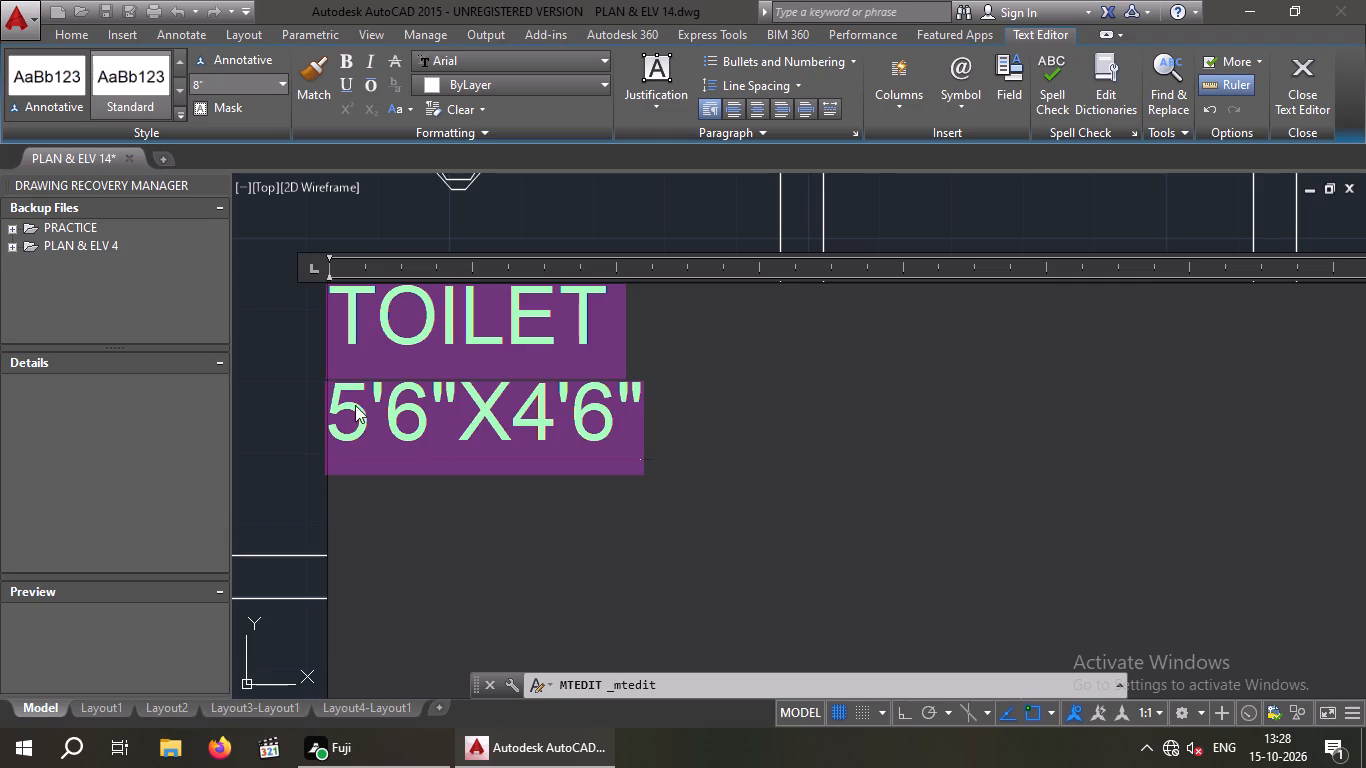
Change the size in this TOILET label to 7'6"X7' and finish editing it.
left_click(364, 413)
key("BackSpace")
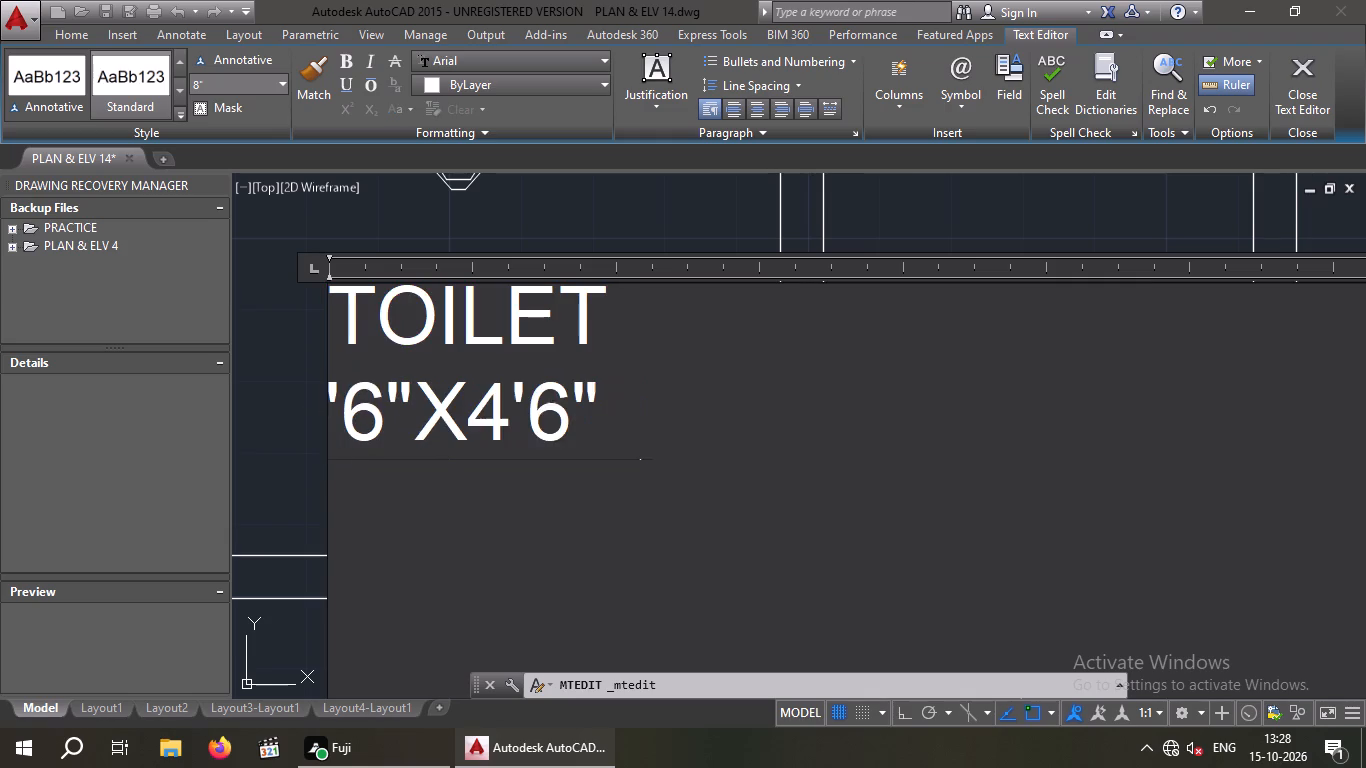
key("7")
key("Right")
key("Right")
key("Right")
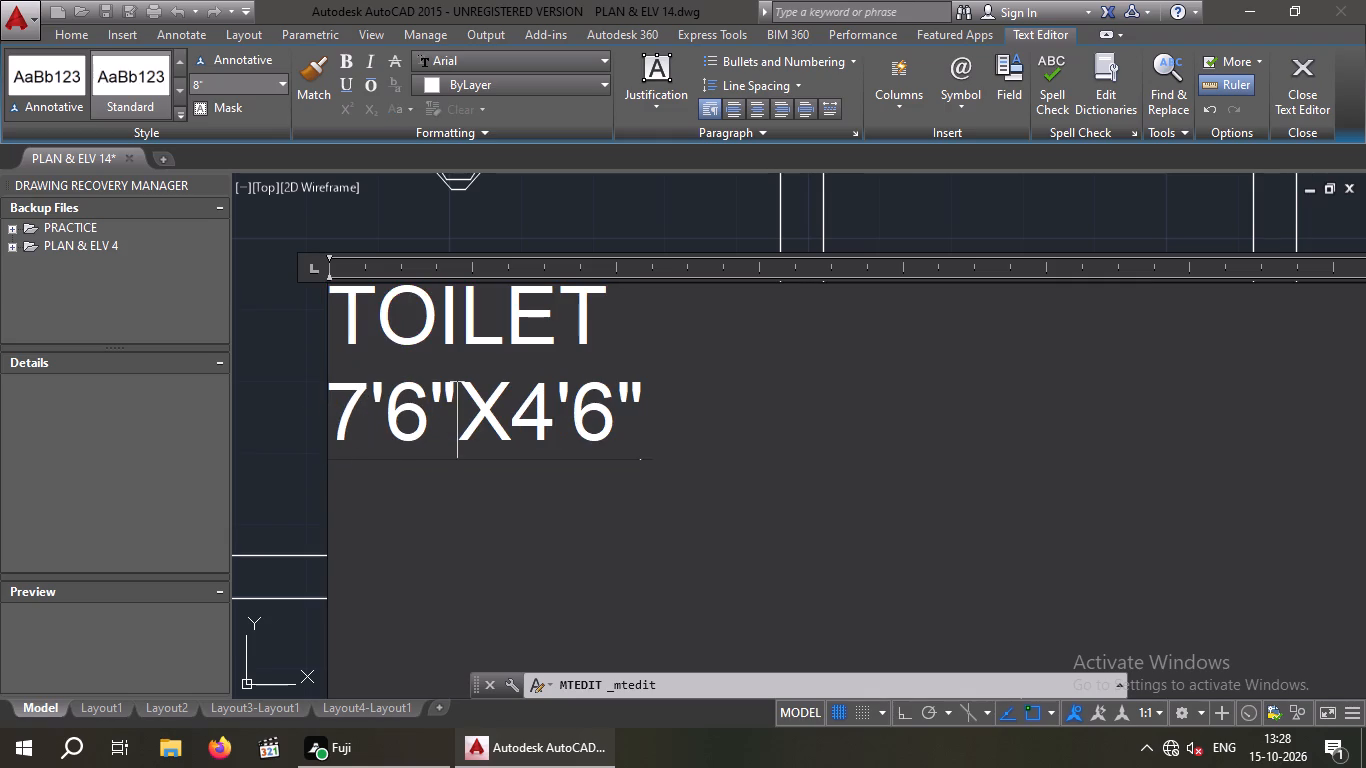
key("Right")
key("Right")
key("BackSpace")
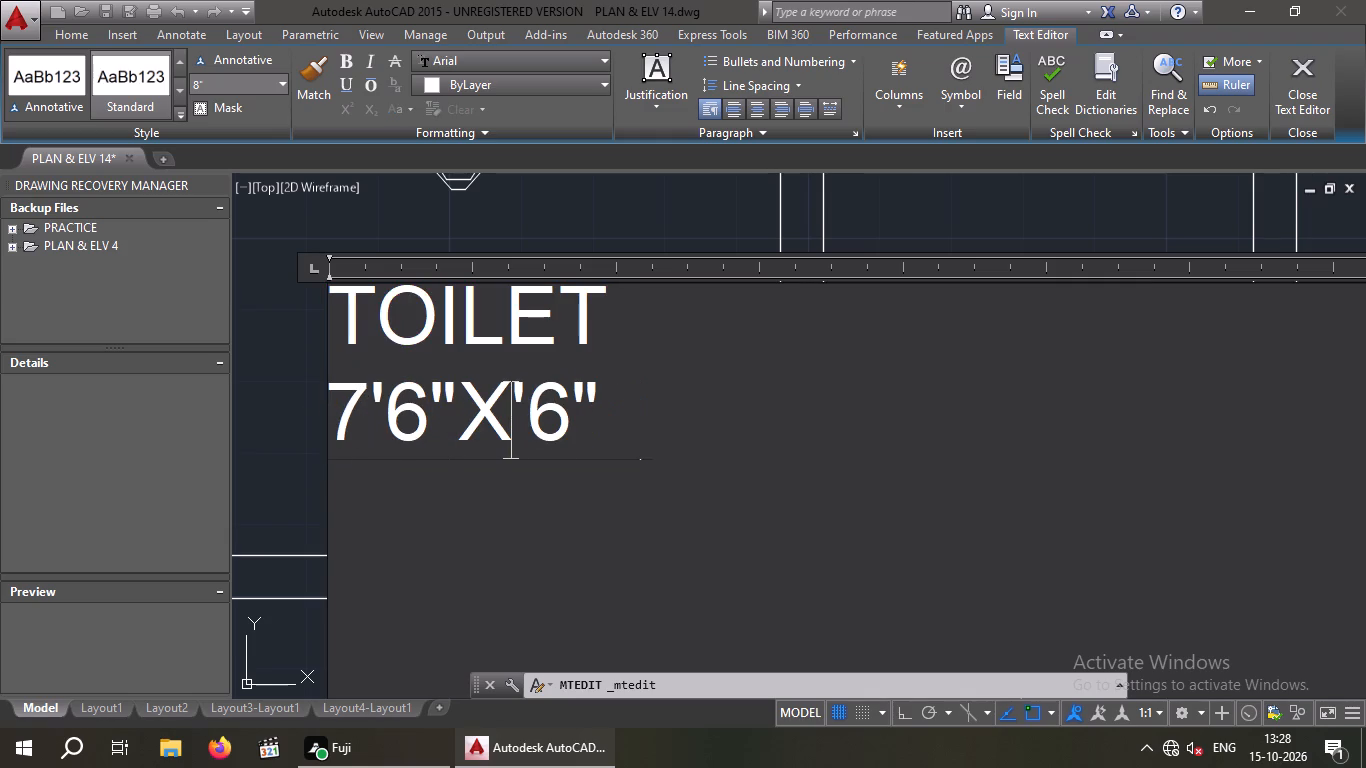
key("7")
key("Right")
key("Right")
key("Right")
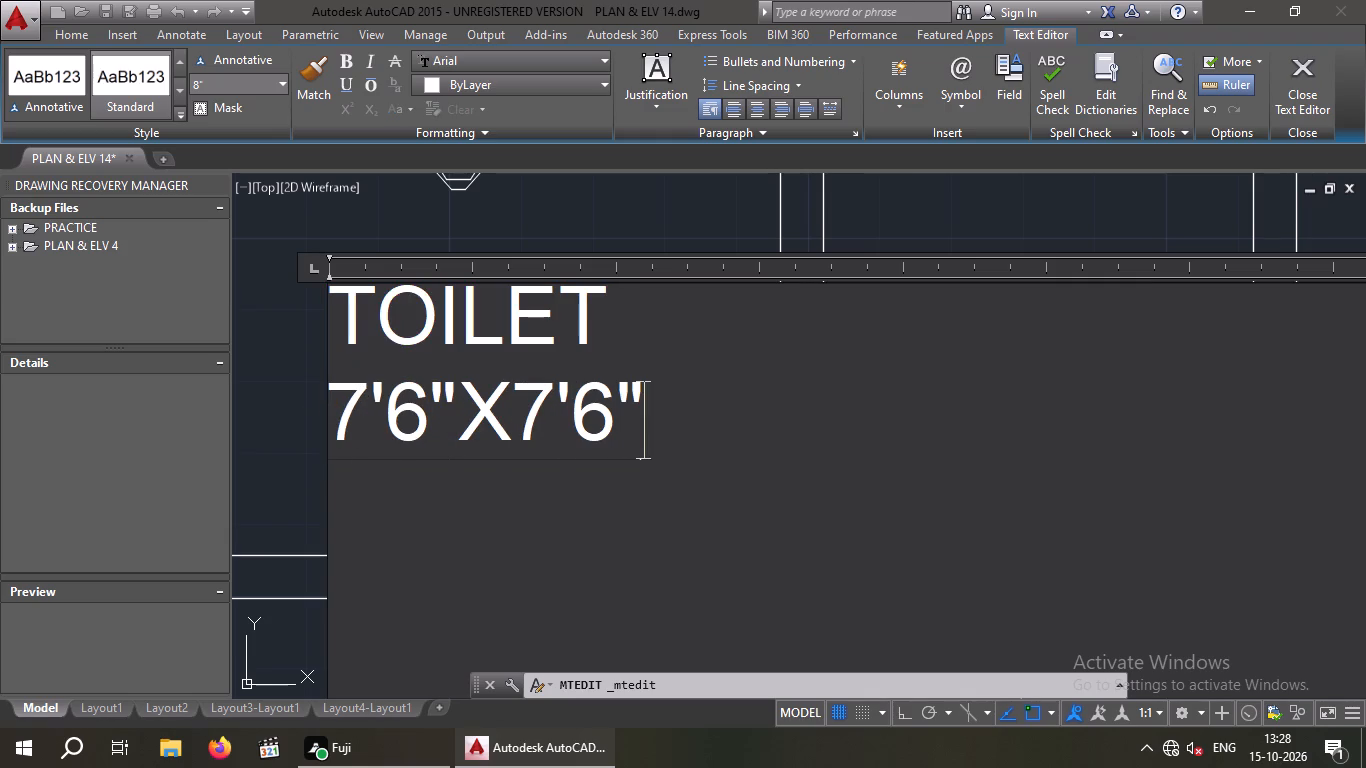
key("BackSpace")
key("BackSpace")
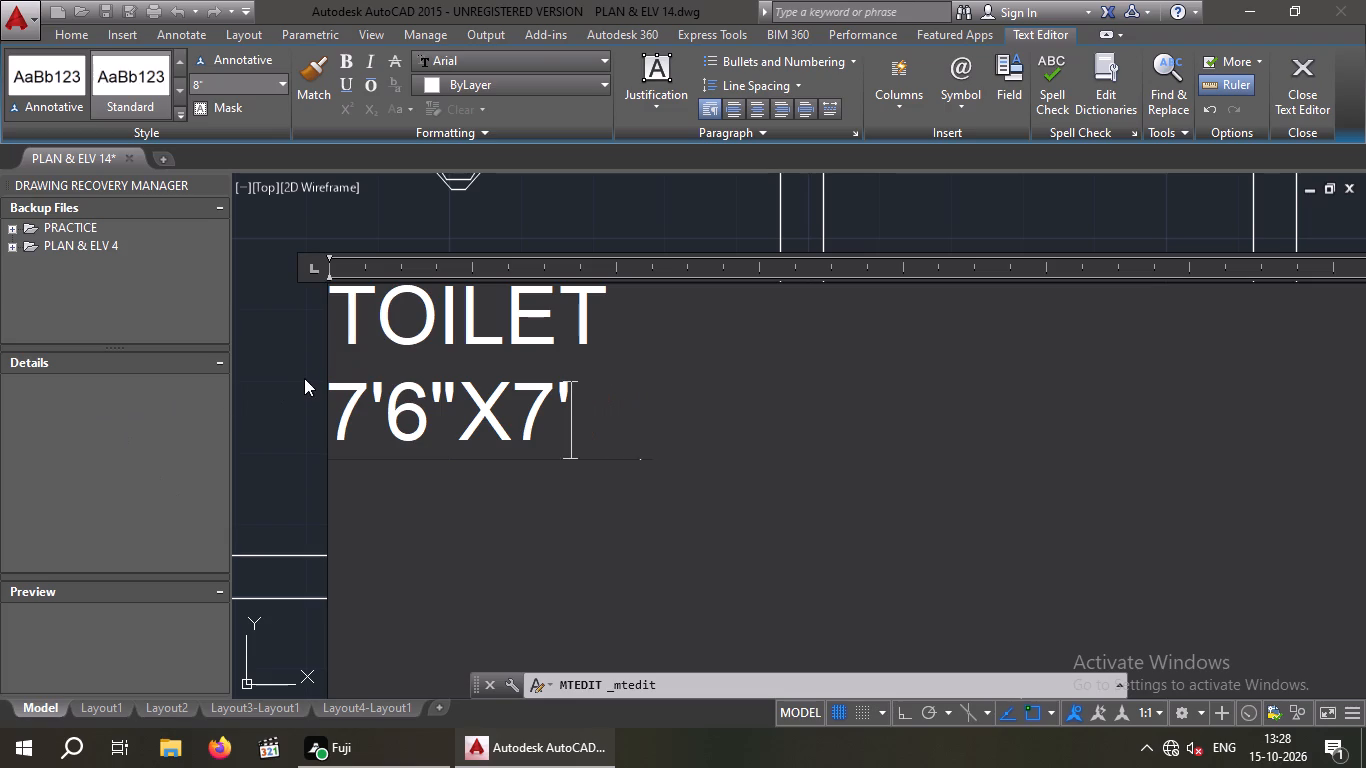
left_click(304, 378)
Copy the 7'6"X7' TOILET label into the small unlabelled room beside that toilet in both the lower-left and lower-right flats.
scroll(307, 374, "down", 3)
scroll(333, 375, "up", 3)
scroll(403, 381, "down", 4)
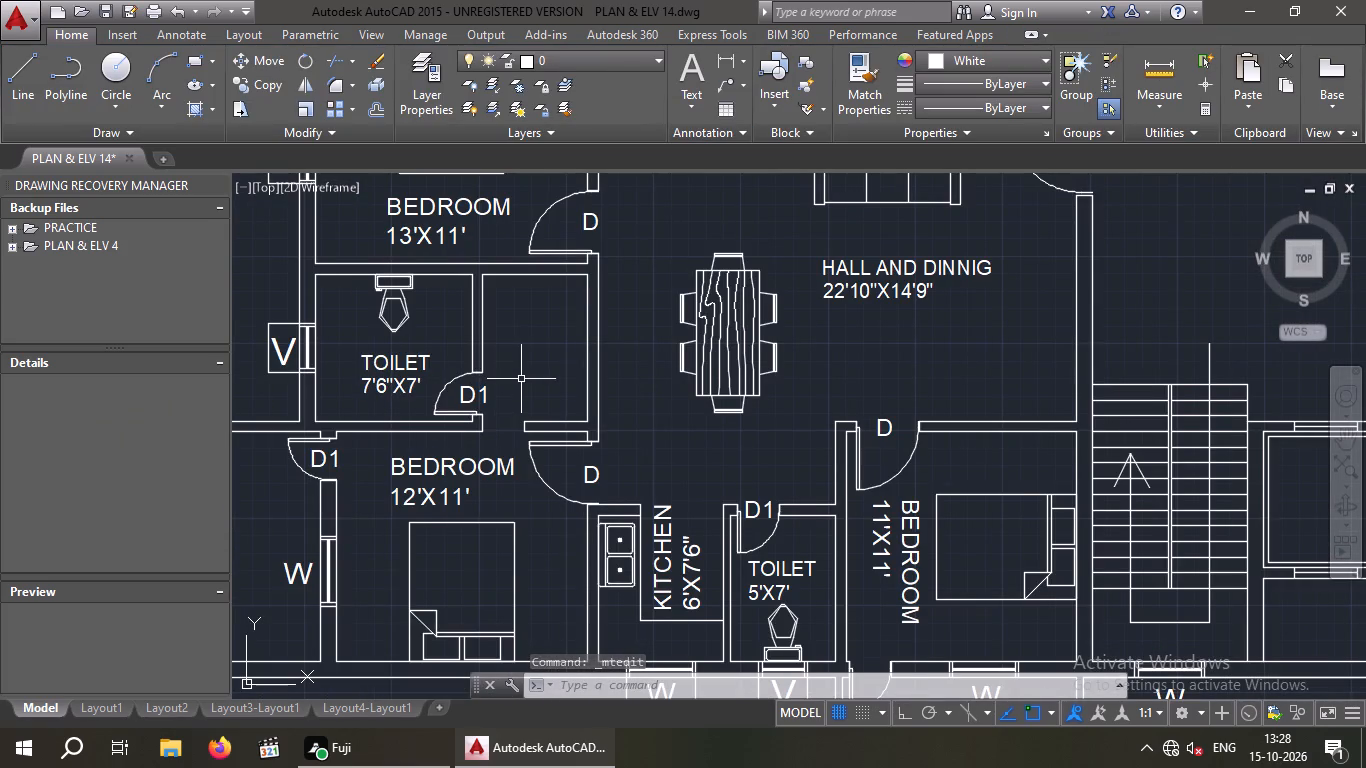
middle_click_drag(521, 378, 425, 381)
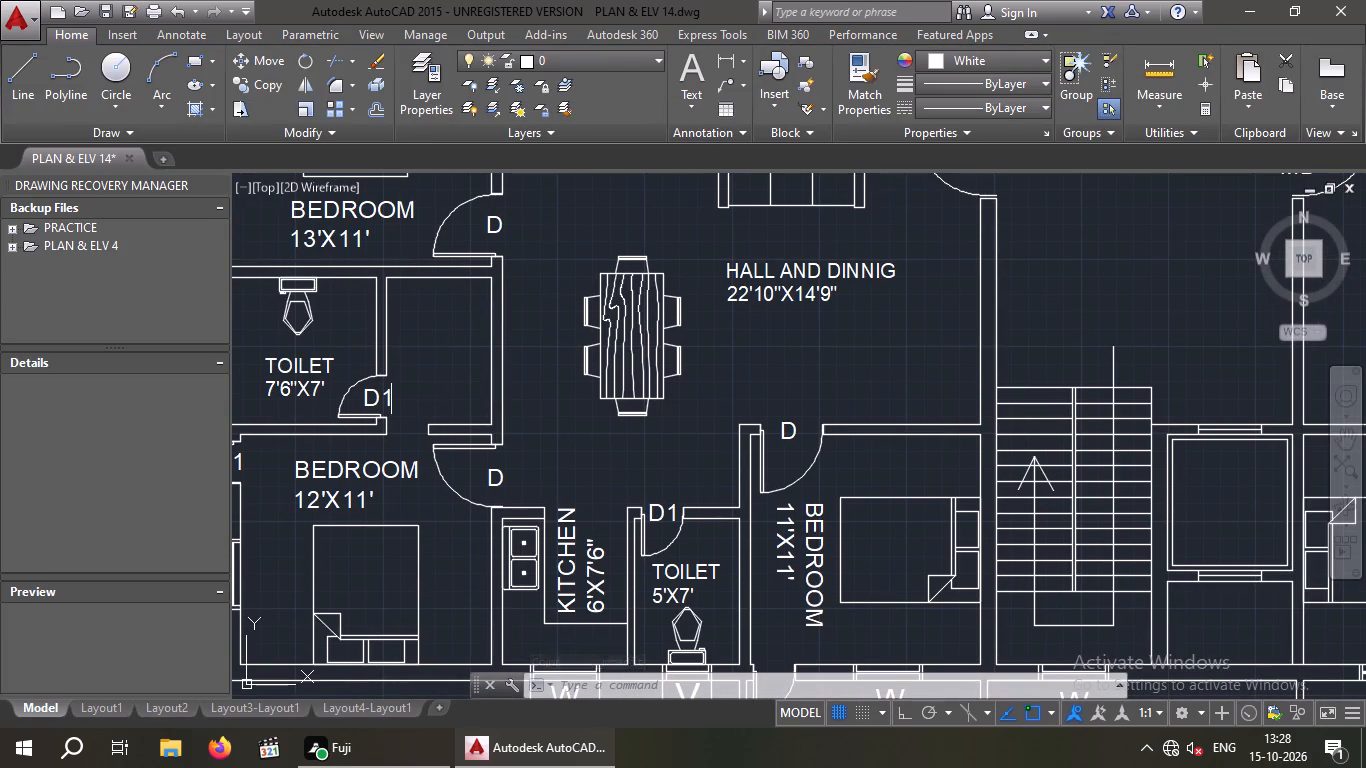
scroll(299, 385, "up", 1)
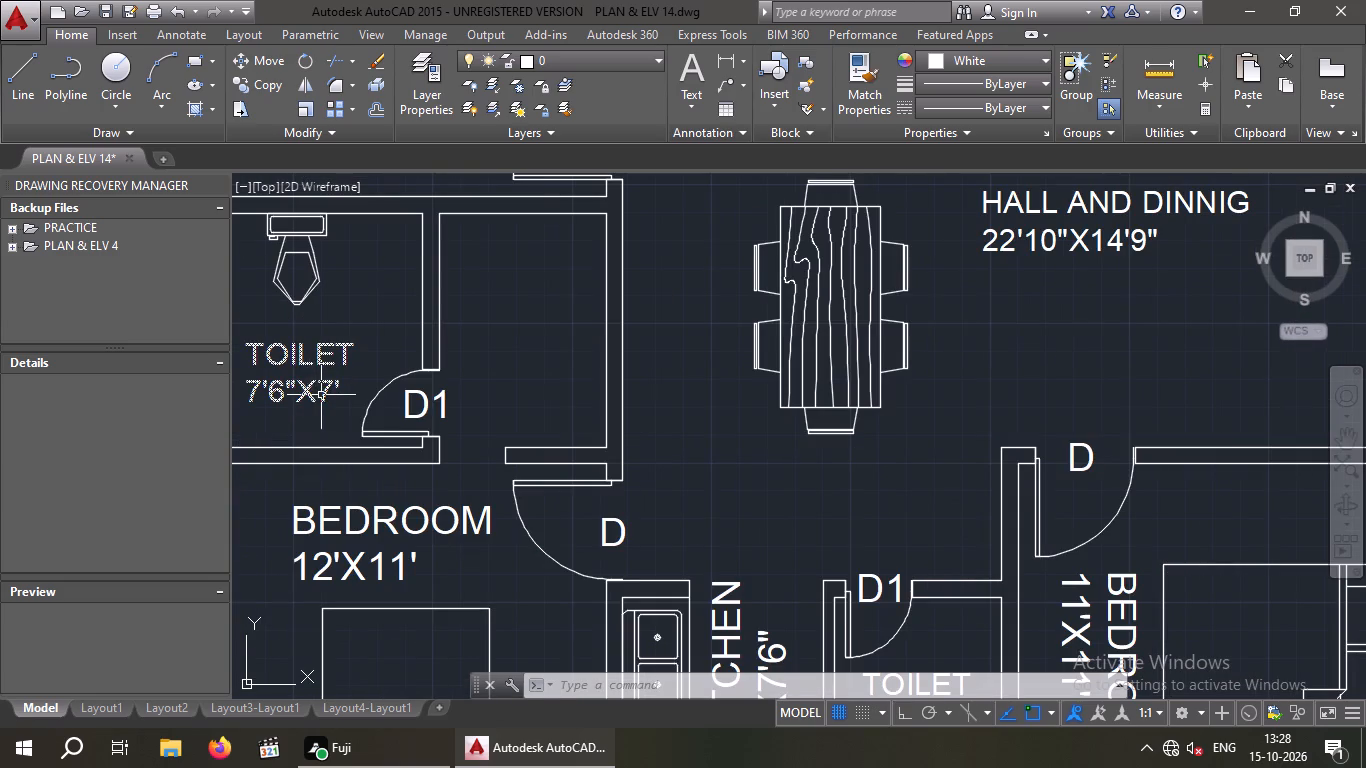
left_click(321, 395)
left_click(266, 92)
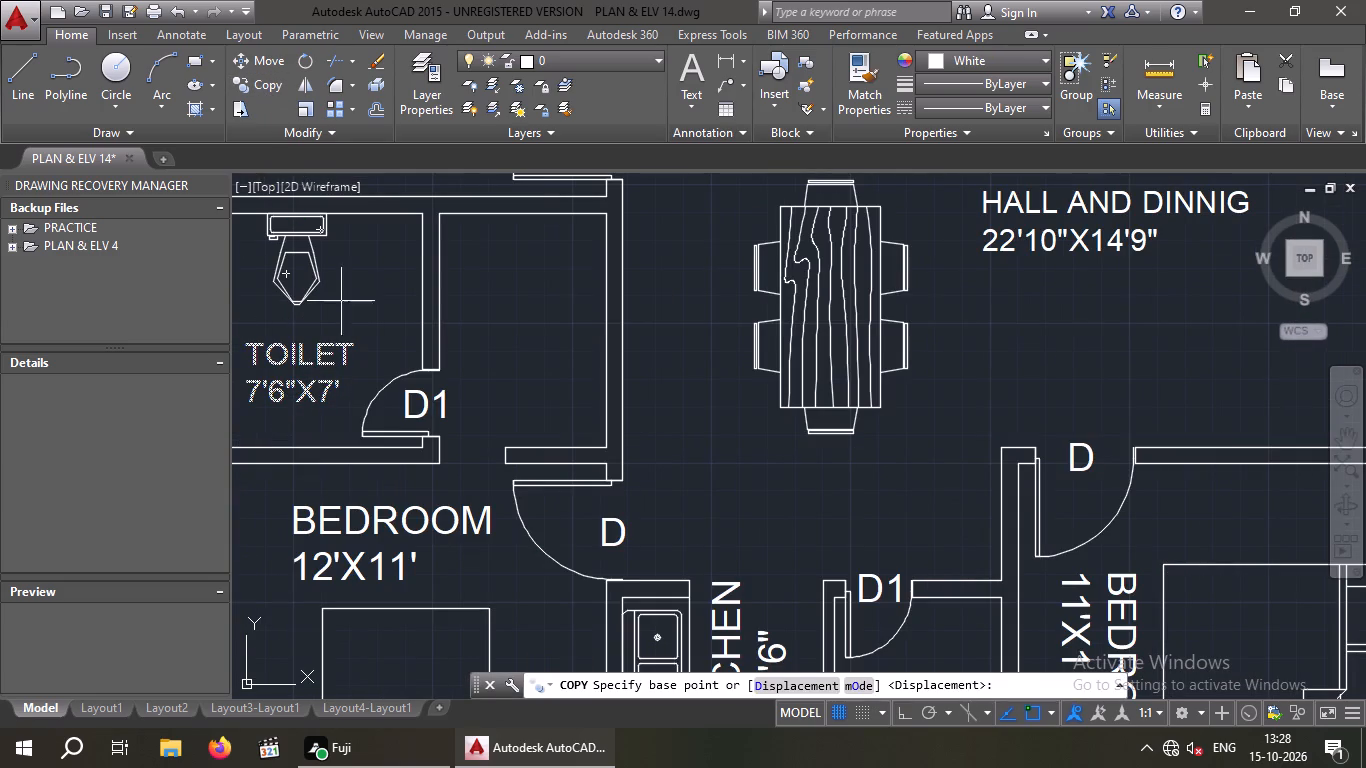
left_click(251, 393)
left_click(471, 328)
scroll(469, 337, "down", 2)
middle_click_drag(845, 328, 142, 455)
scroll(660, 446, "up", 2)
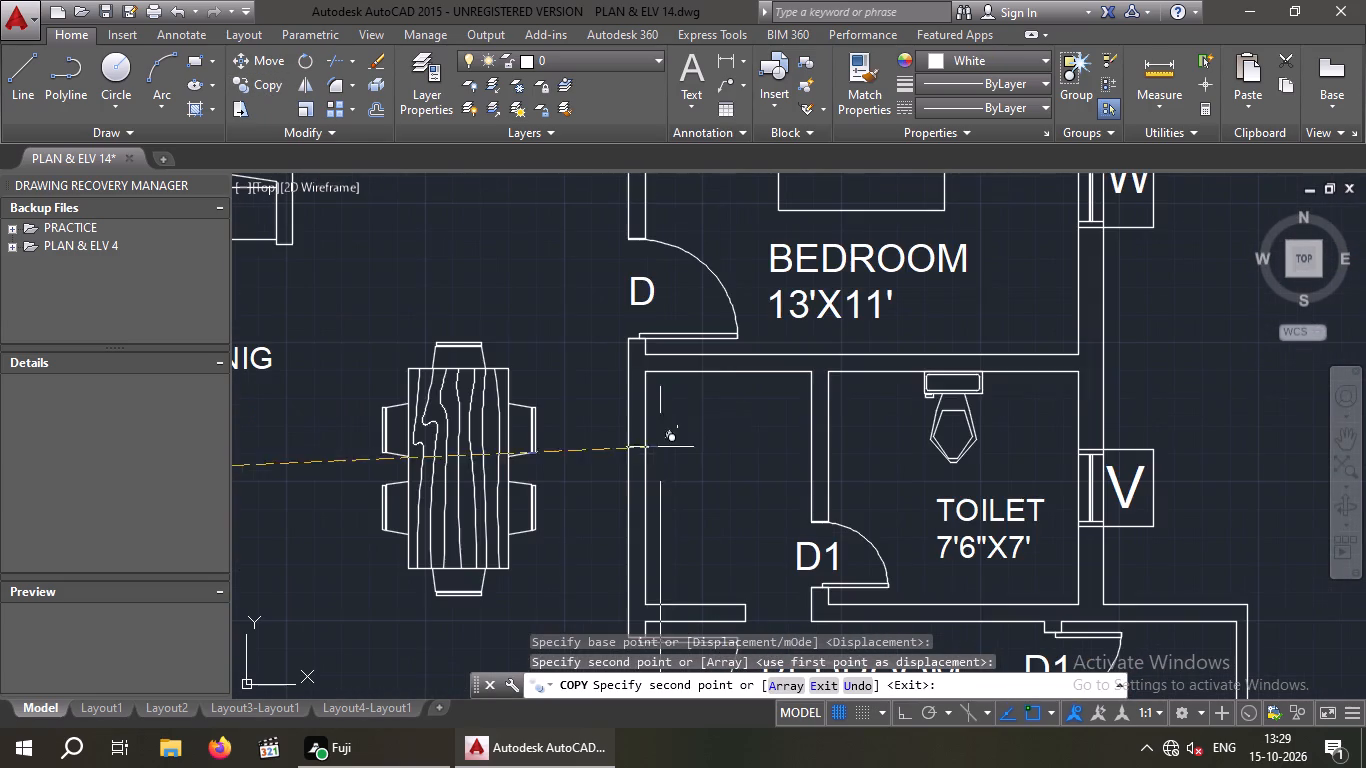
left_click(672, 463)
scroll(666, 462, "down", 4)
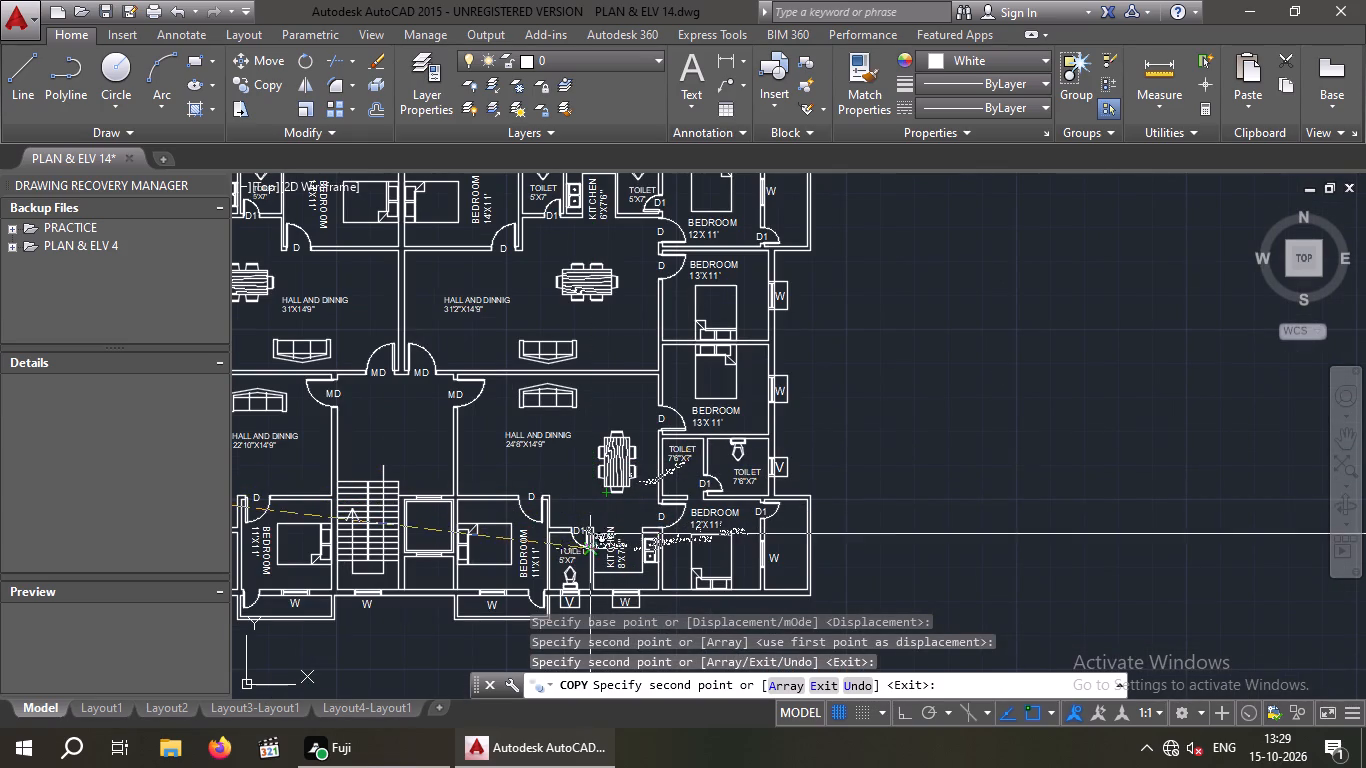
key("Escape")
Replace the copied TOILET 7'6"X7' label in the lower-left flat's small room with WASH AREA on two lines.
middle_click_drag(528, 500, 1246, 392)
scroll(1232, 395, "up", 1)
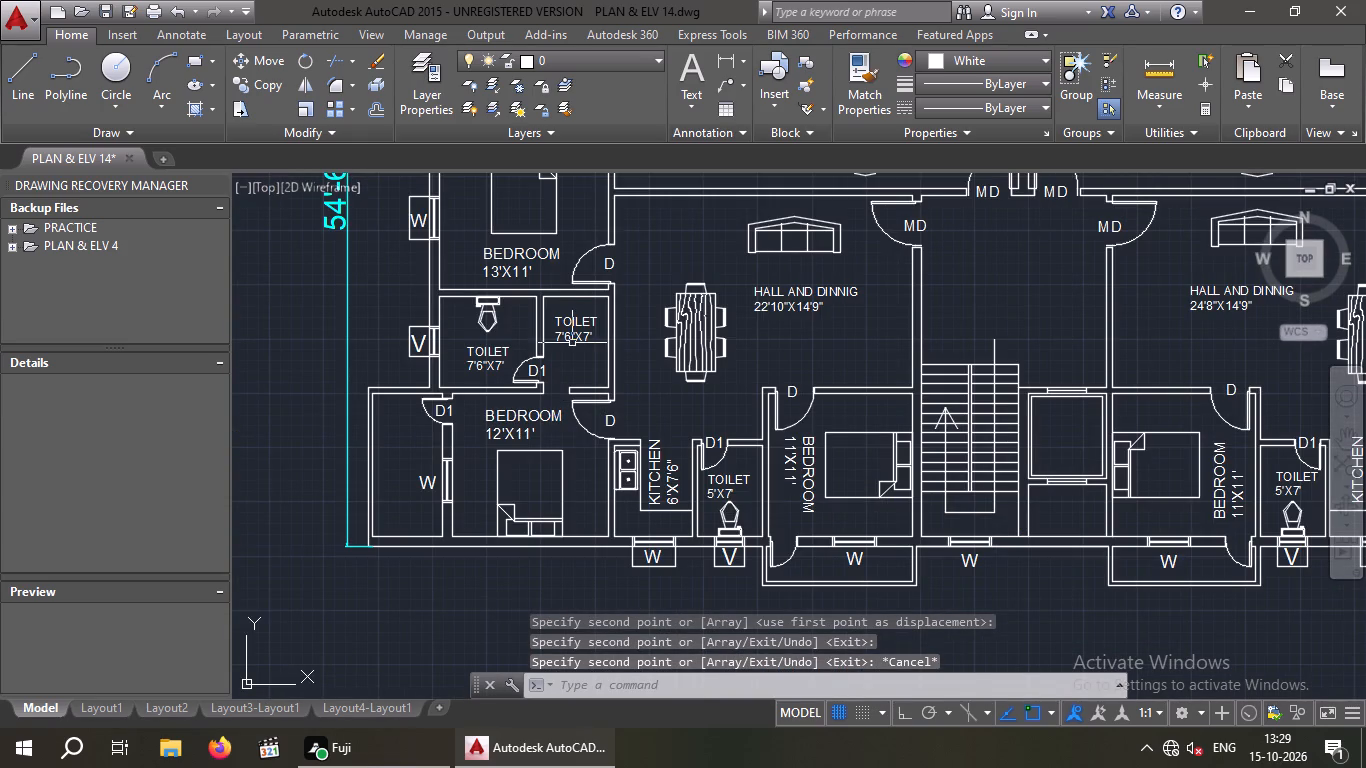
double_click(575, 336)
scroll(579, 338, "up", 2)
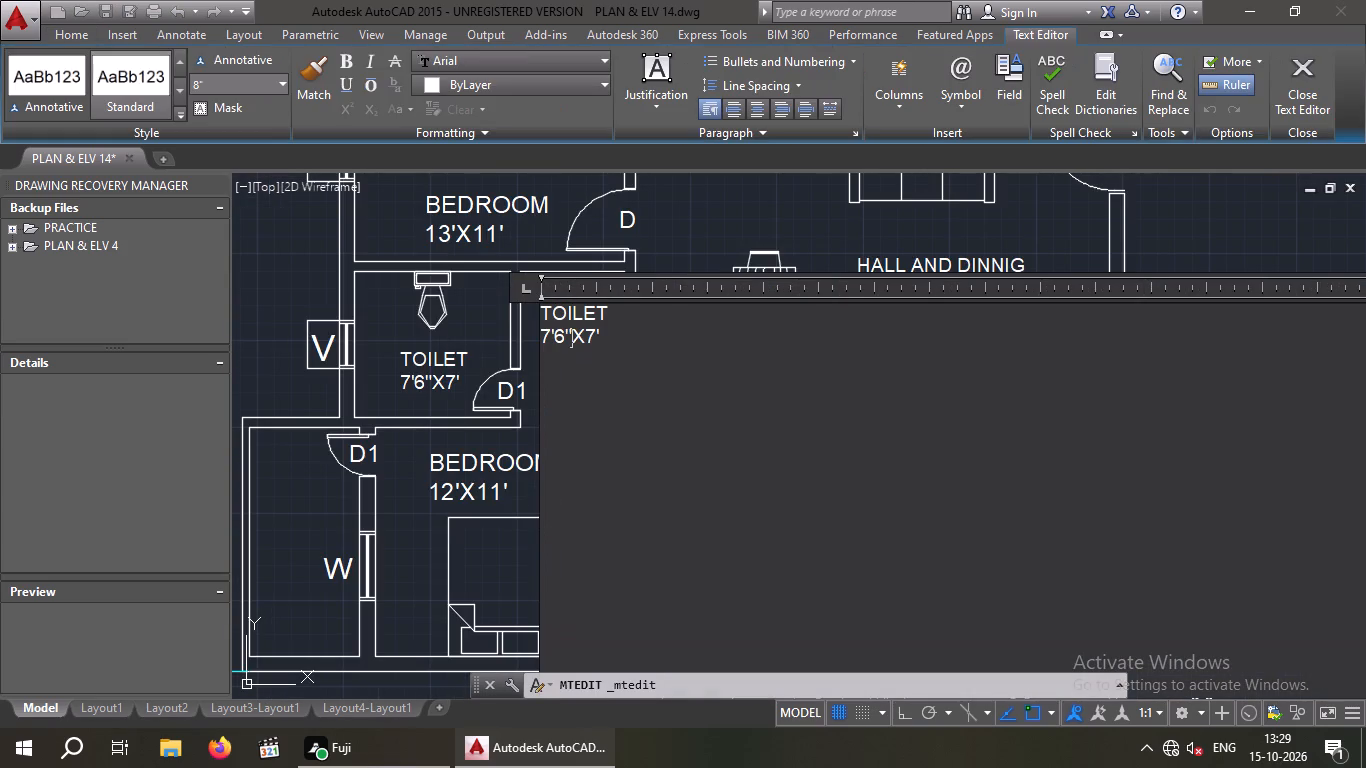
left_click(613, 348)
key("BackSpace")
key("BackSpace")
key("BackSpace")
key("BackSpace")
key("BackSpace")
key("BackSpace")
key("BackSpace")
key("BackSpace")
key("BackSpace")
key("BackSpace")
key("BackSpace")
key("BackSpace")
key("BackSpace")
key("BackSpace")
key("BackSpace")
key("BackSpace")
key("BackSpace")
key("BackSpace")
key("BackSpace")
key("BackSpace")
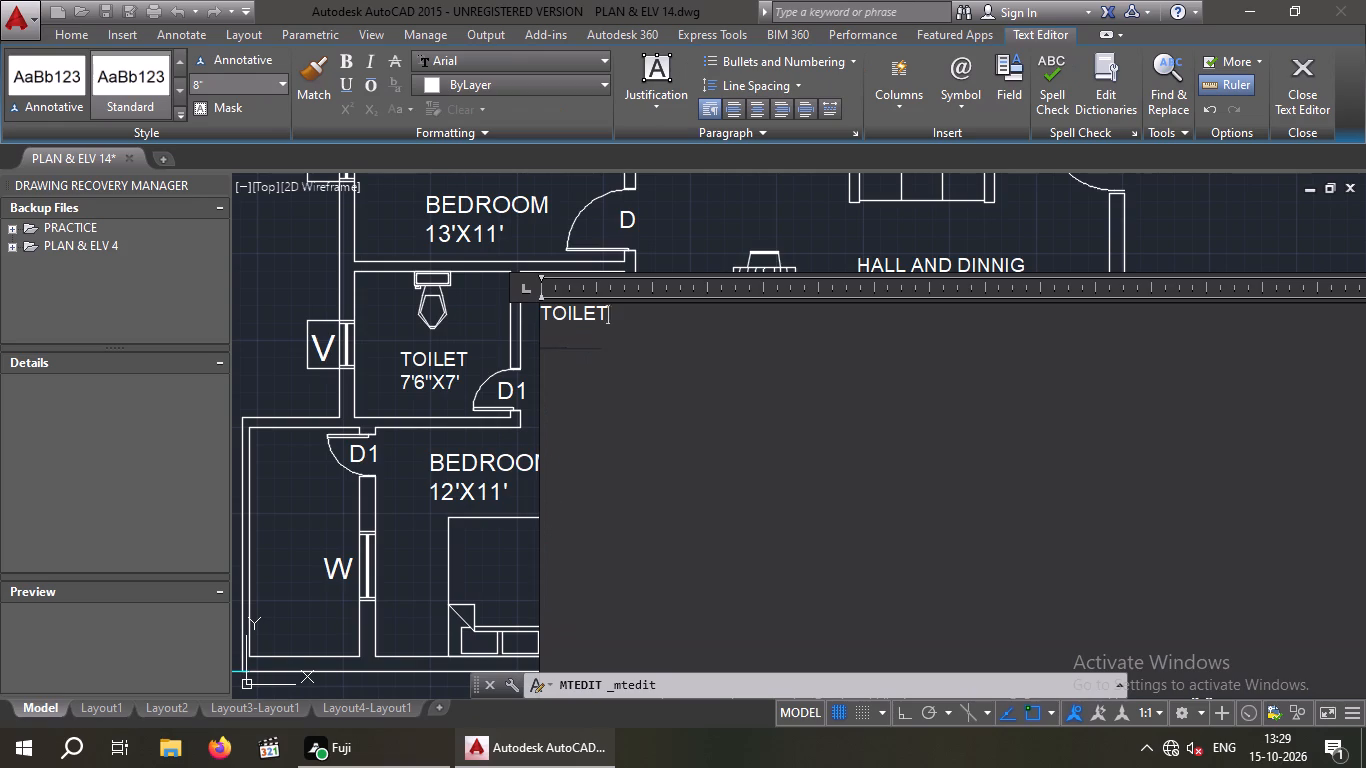
type("WASH")
key("space")
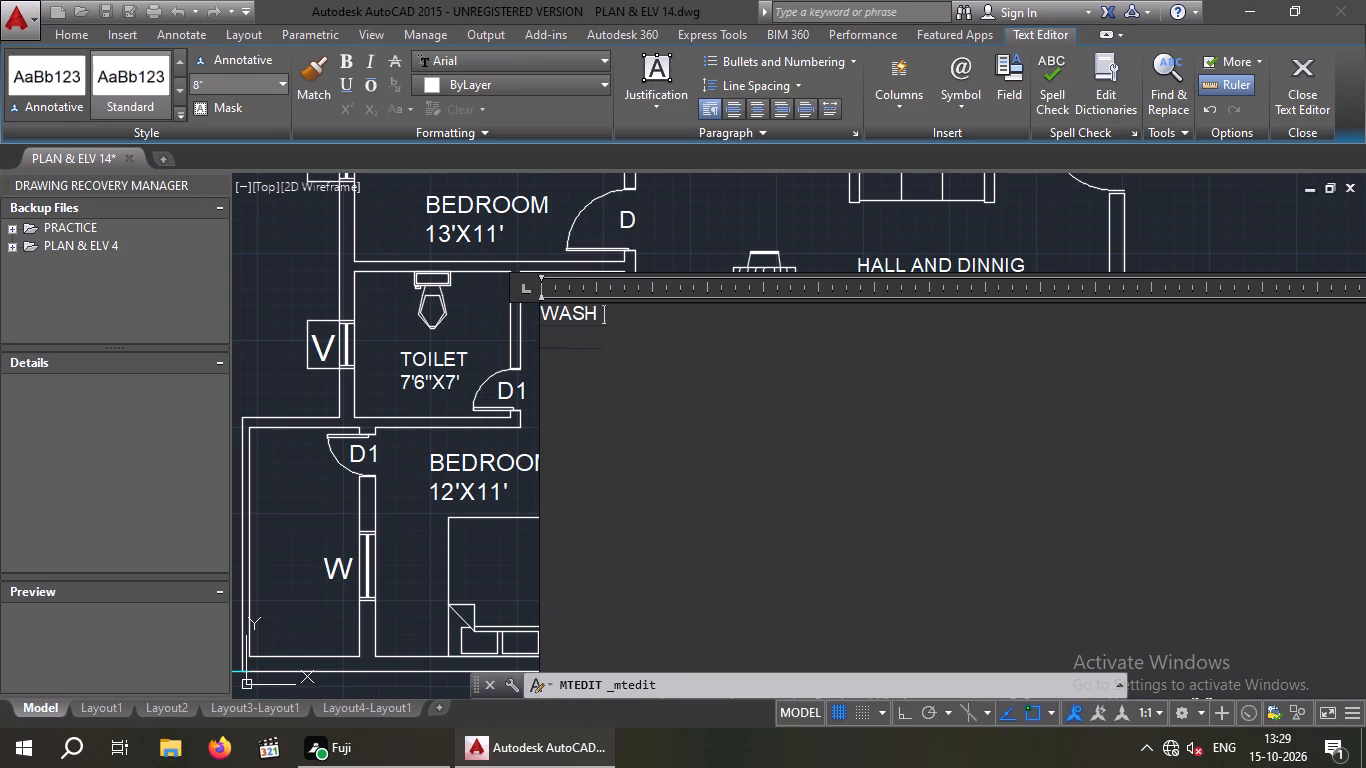
type("ARE")
key("BackSpace")
key("BackSpace")
key("BackSpace")
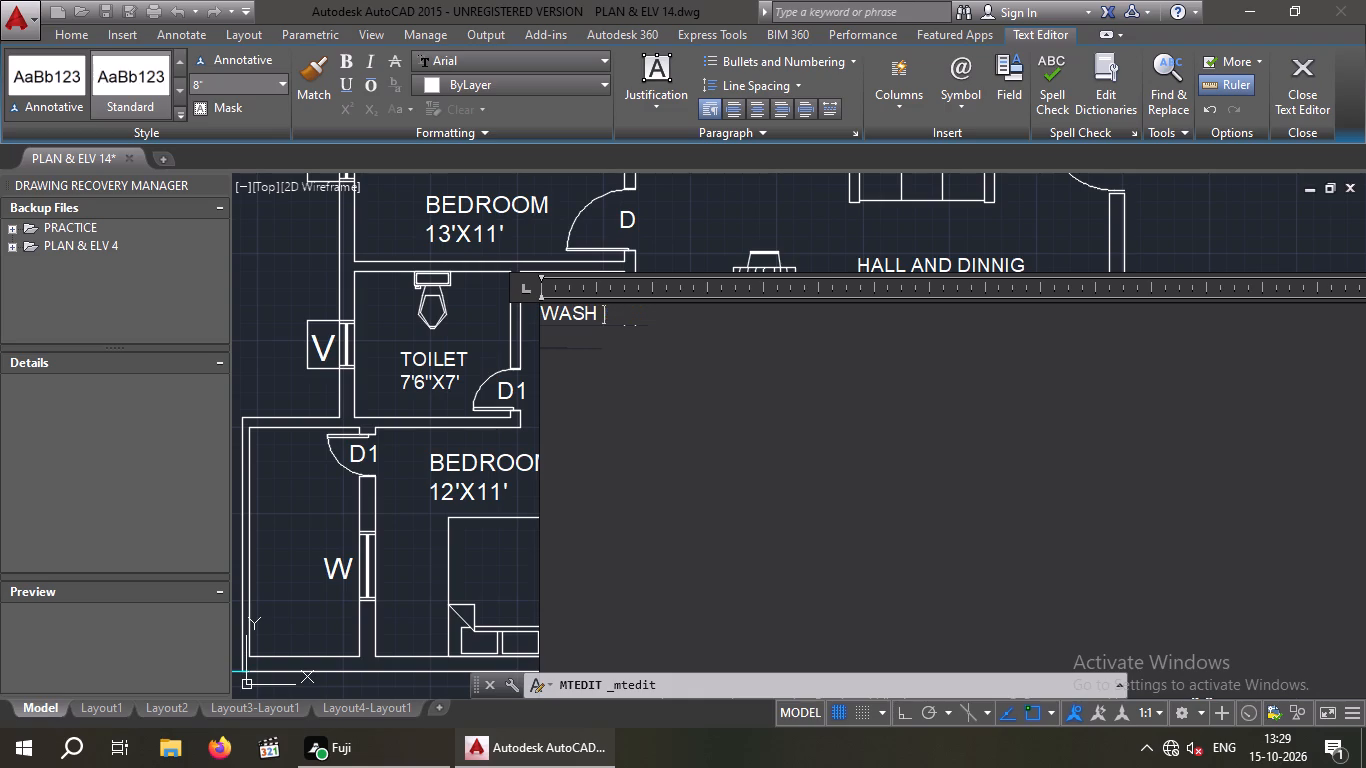
key("Return")
type("AREA")
left_click(476, 324)
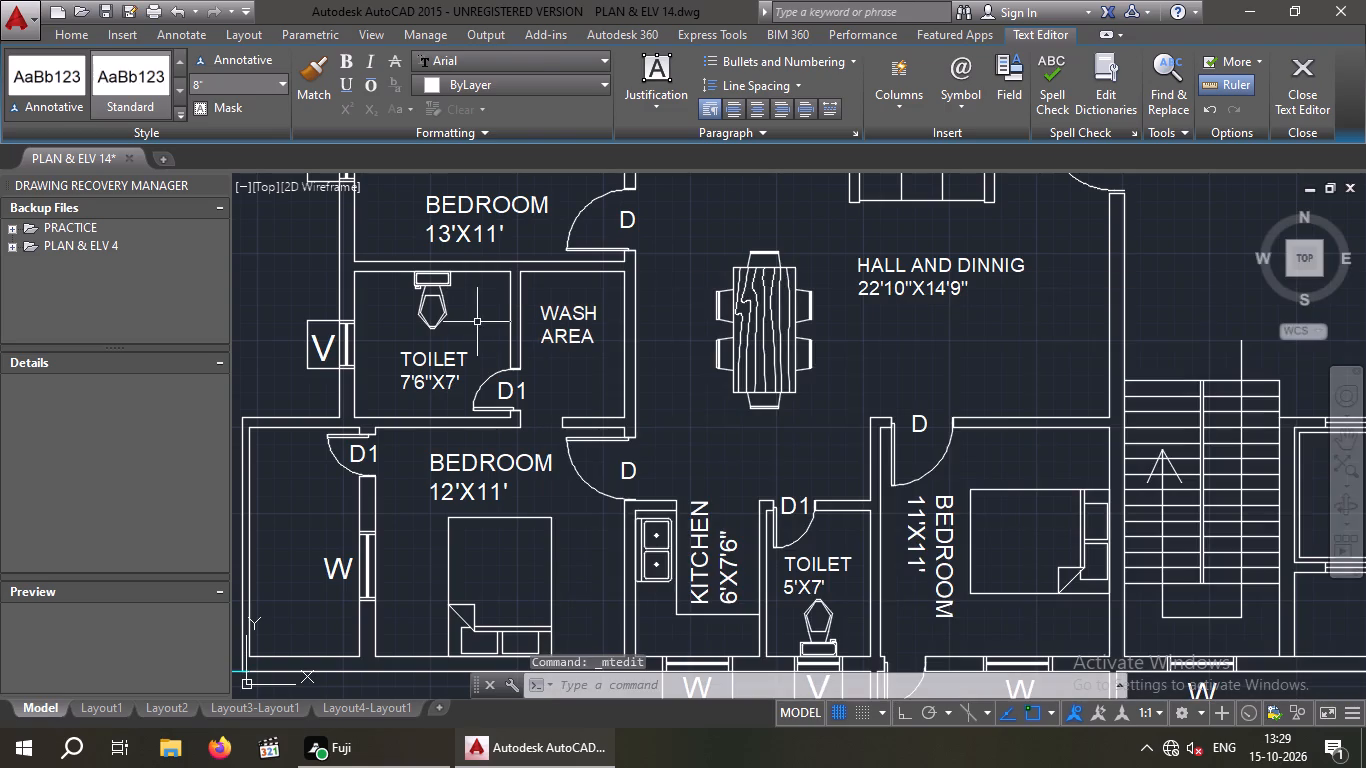
Replace the copied TOILET 7'6"X7' label in the lower-right flat's small room with WASH AREA on two lines.
scroll(677, 367, "down", 1)
middle_click_drag(686, 396, 111, 460)
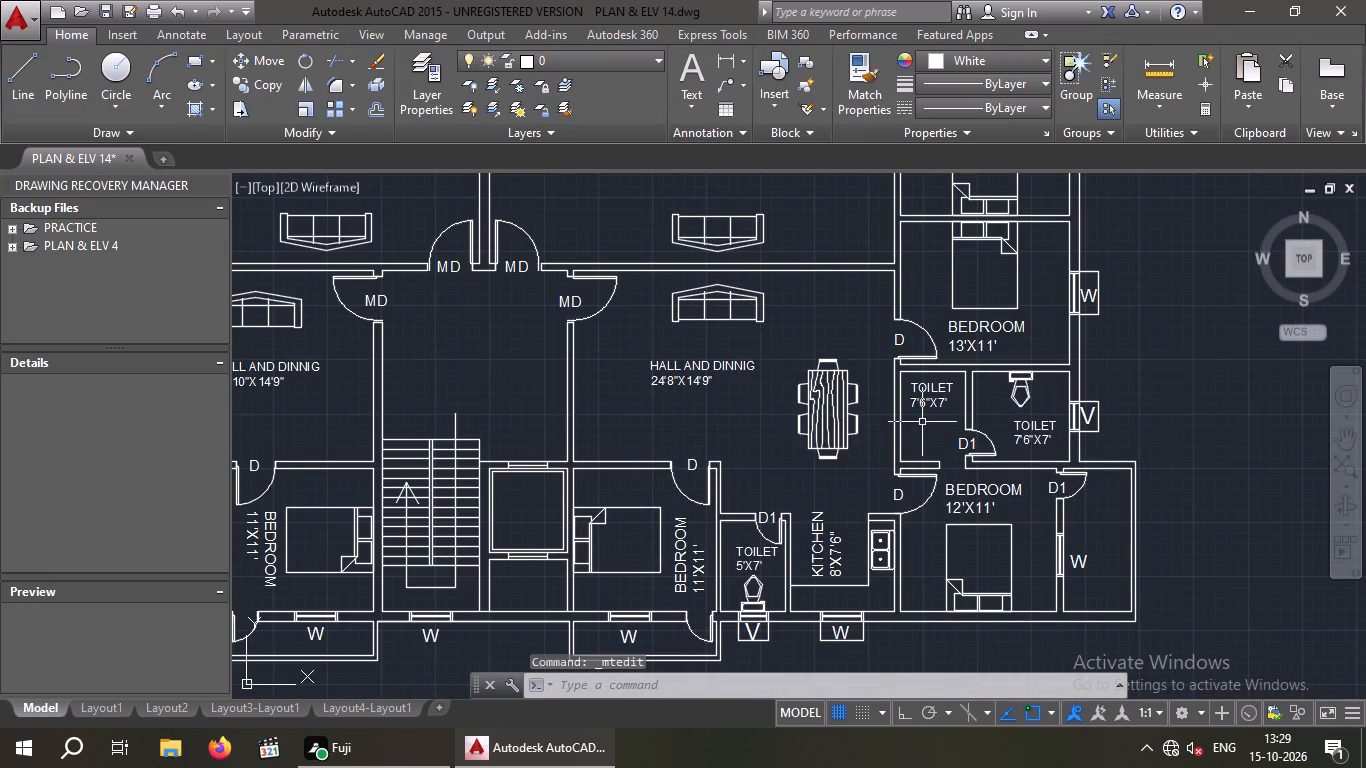
scroll(253, 462, "up", 1)
middle_click_drag(266, 456, 622, 382)
scroll(570, 386, "down", 1)
middle_click_drag(659, 368, 704, 365)
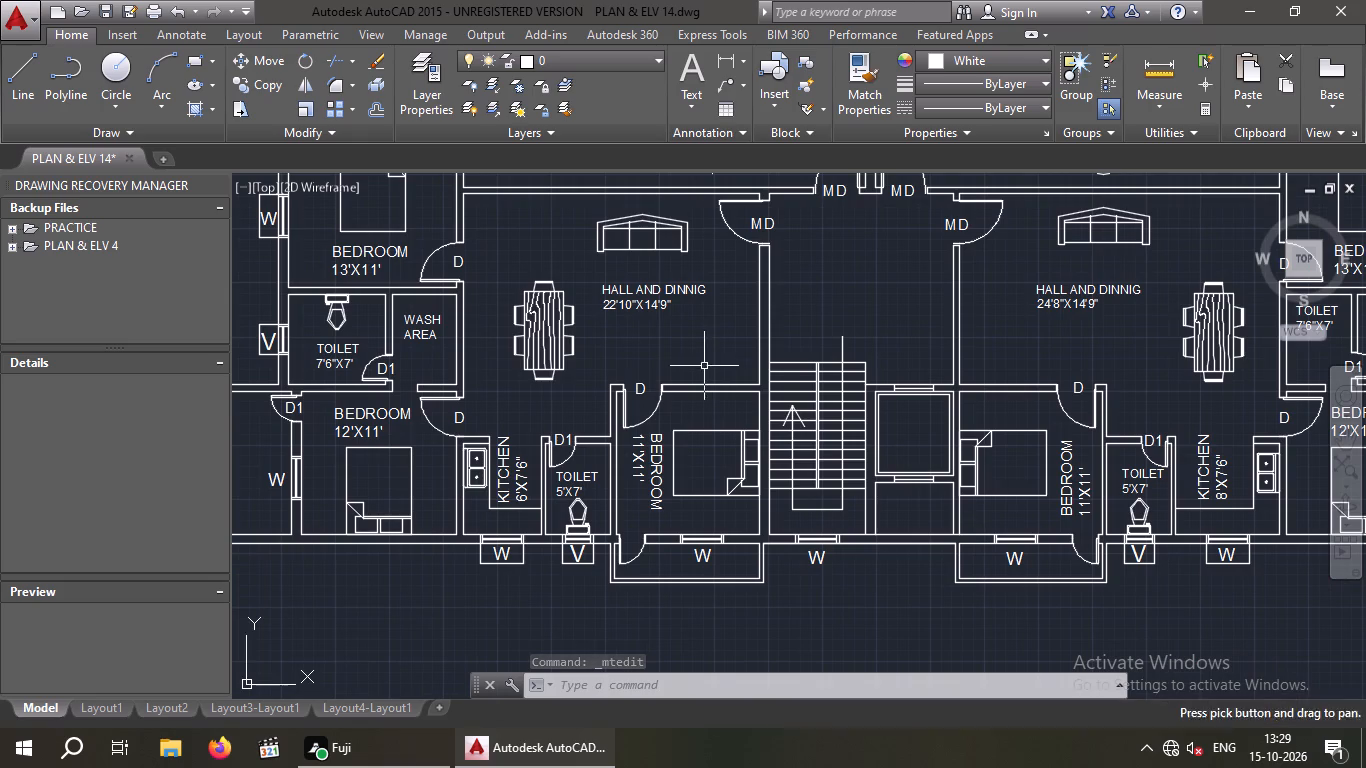
scroll(720, 364, "down", 1)
middle_click_drag(695, 359, 488, 397)
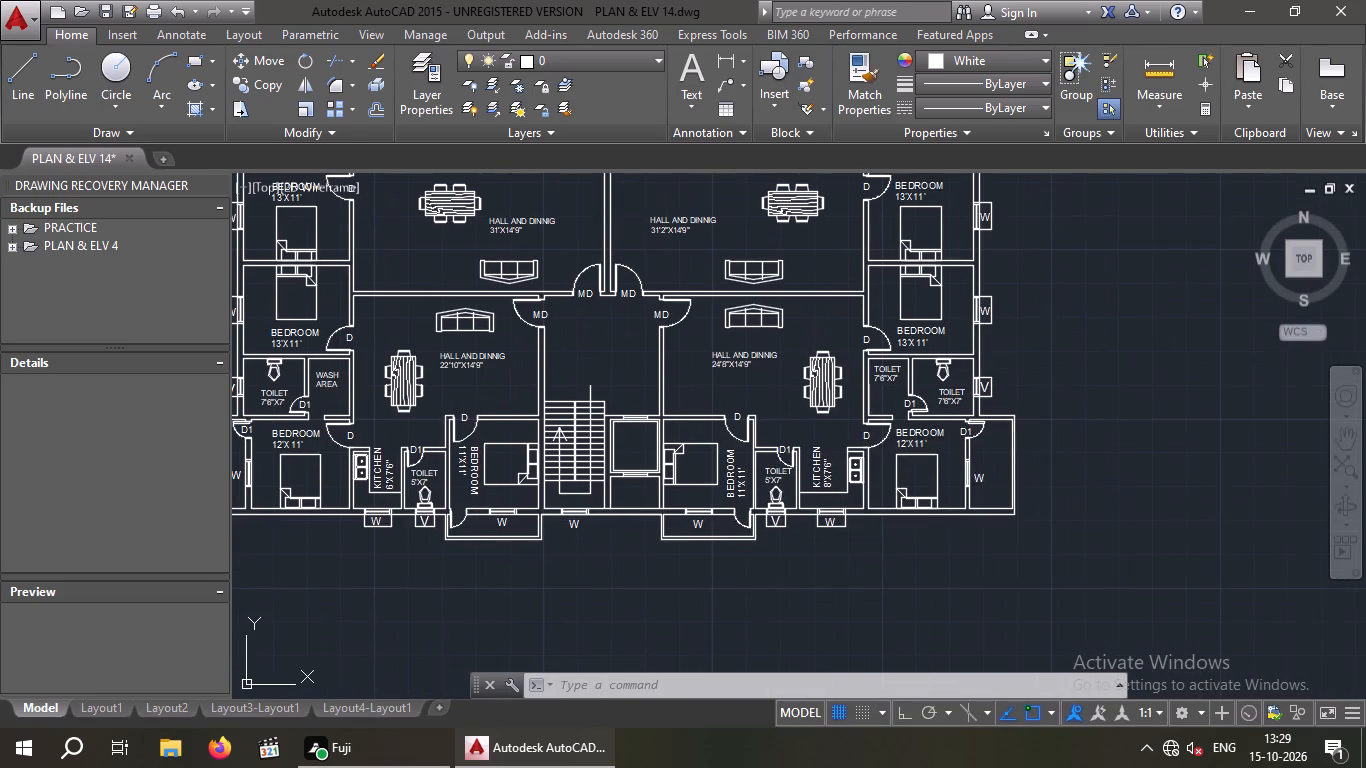
scroll(894, 380, "up", 4)
double_click(863, 369)
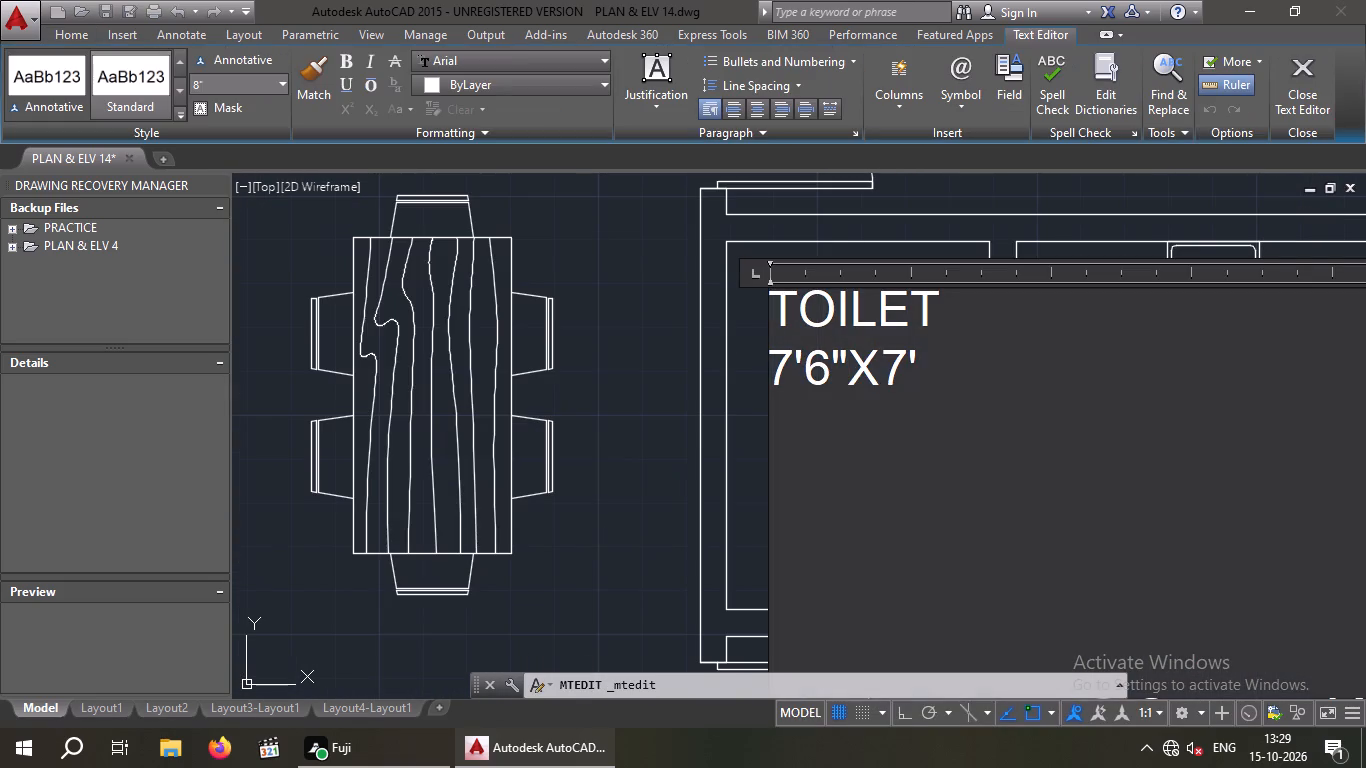
left_click(947, 384)
key("BackSpace")
key("BackSpace")
key("BackSpace")
key("BackSpace")
key("BackSpace")
key("BackSpace")
key("BackSpace")
key("BackSpace")
key("BackSpace")
key("BackSpace")
key("BackSpace")
key("BackSpace")
key("BackSpace")
key("BackSpace")
key("BackSpace")
key("BackSpace")
key("BackSpace")
key("BackSpace")
key("BackSpace")
key("BackSpace")
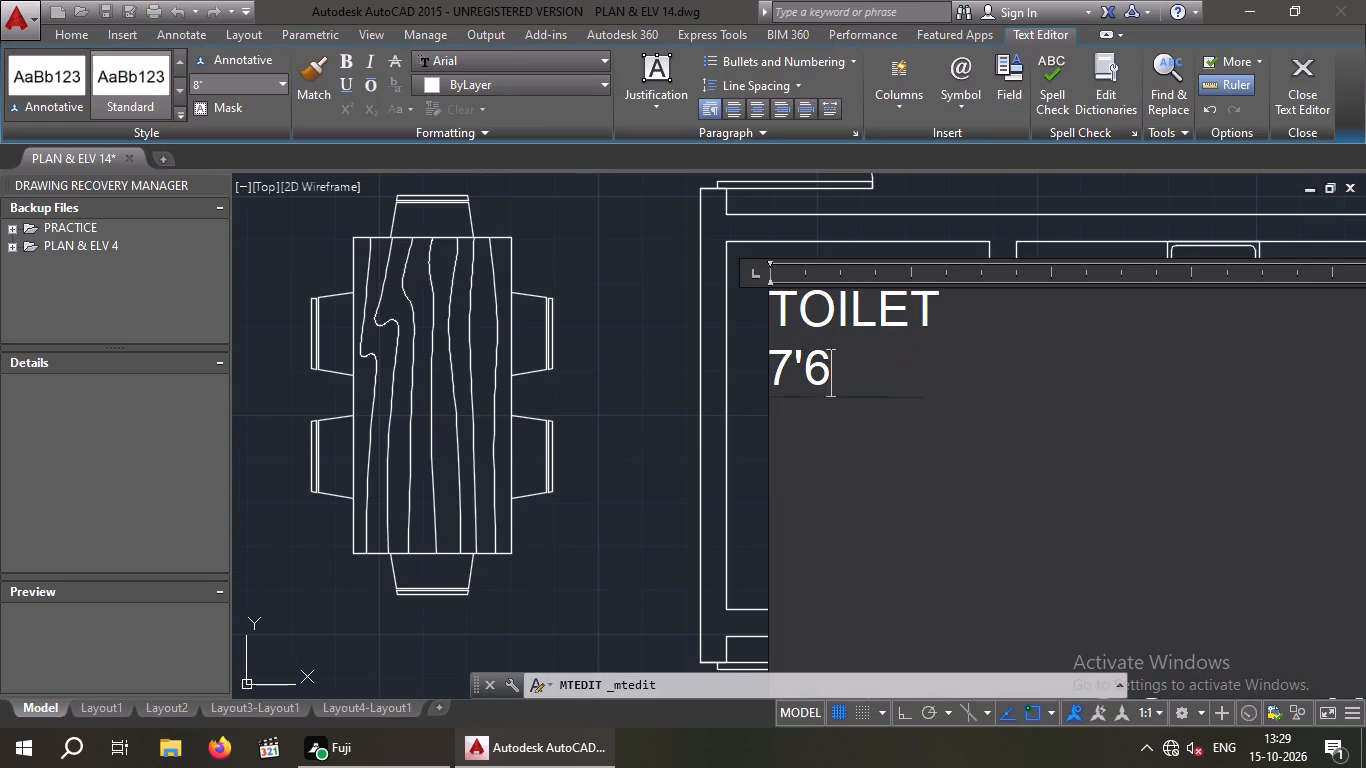
type("WASH")
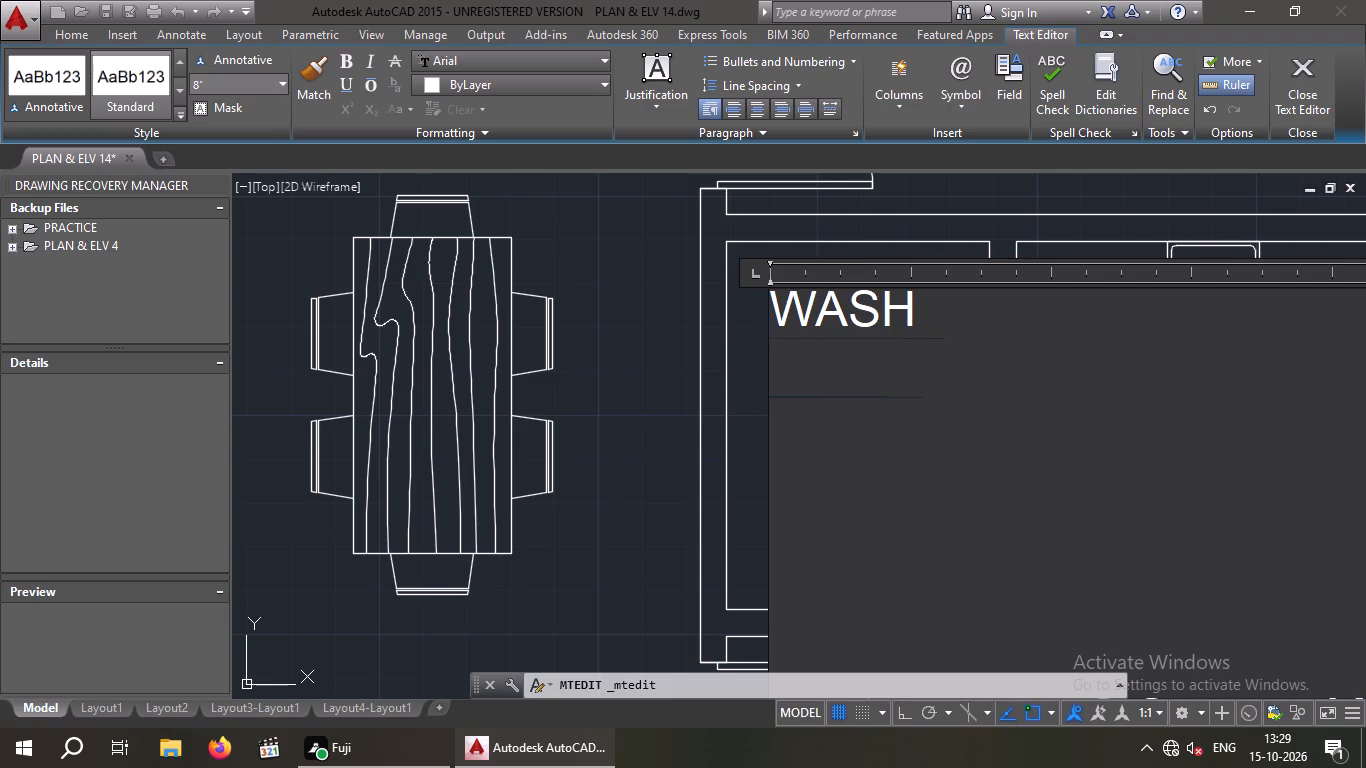
key("Return")
type("AREA")
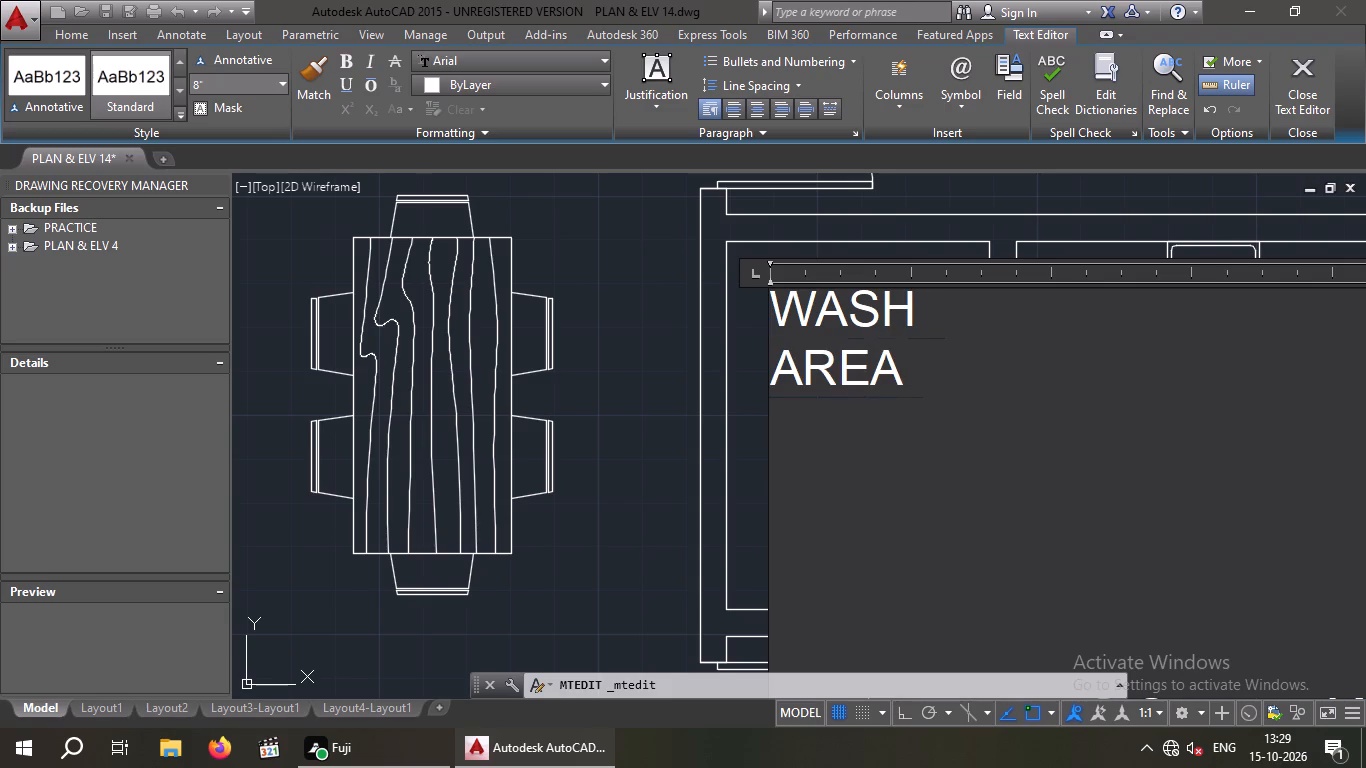
left_click(643, 376)
Copy the lower-right flat's WASH AREA label into the common space between the MD doors above the staircase.
scroll(646, 378, "down", 7)
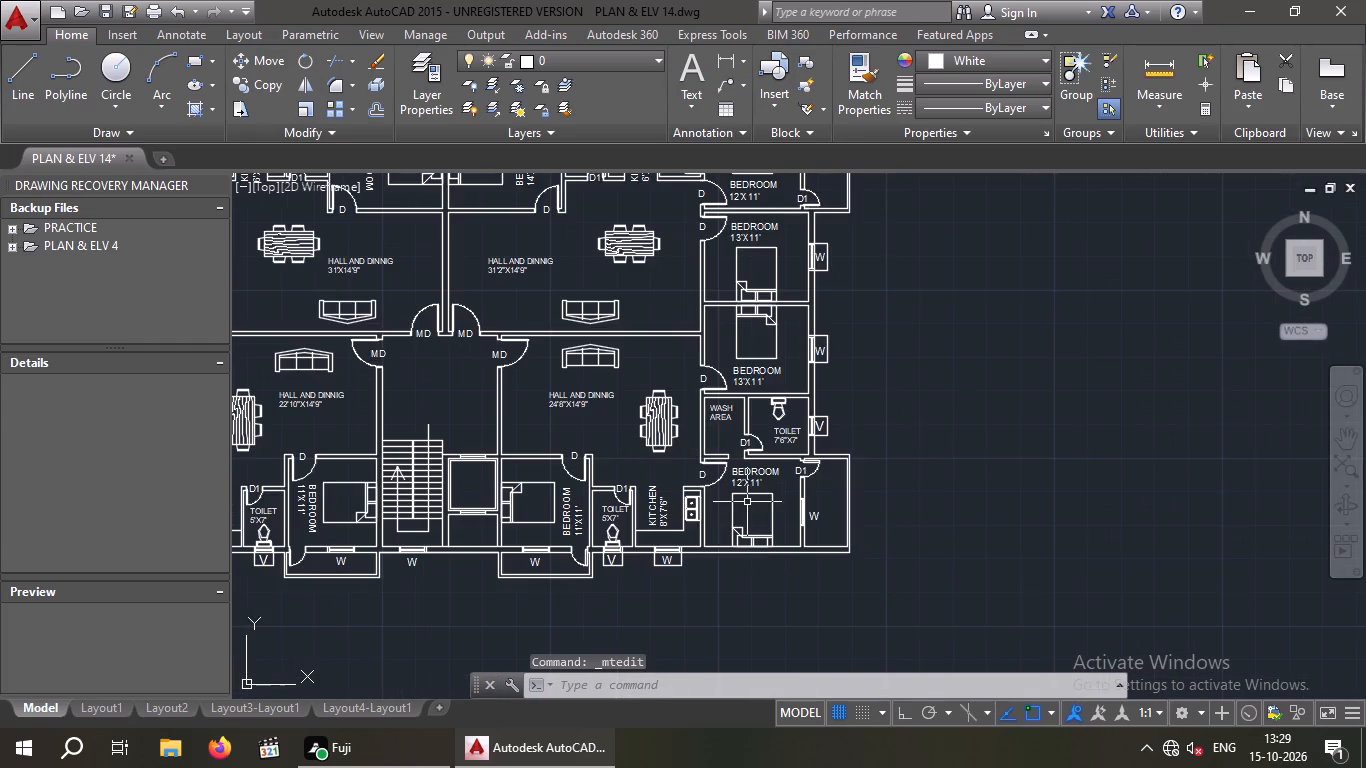
middle_click_drag(746, 505, 803, 482)
middle_click(806, 482)
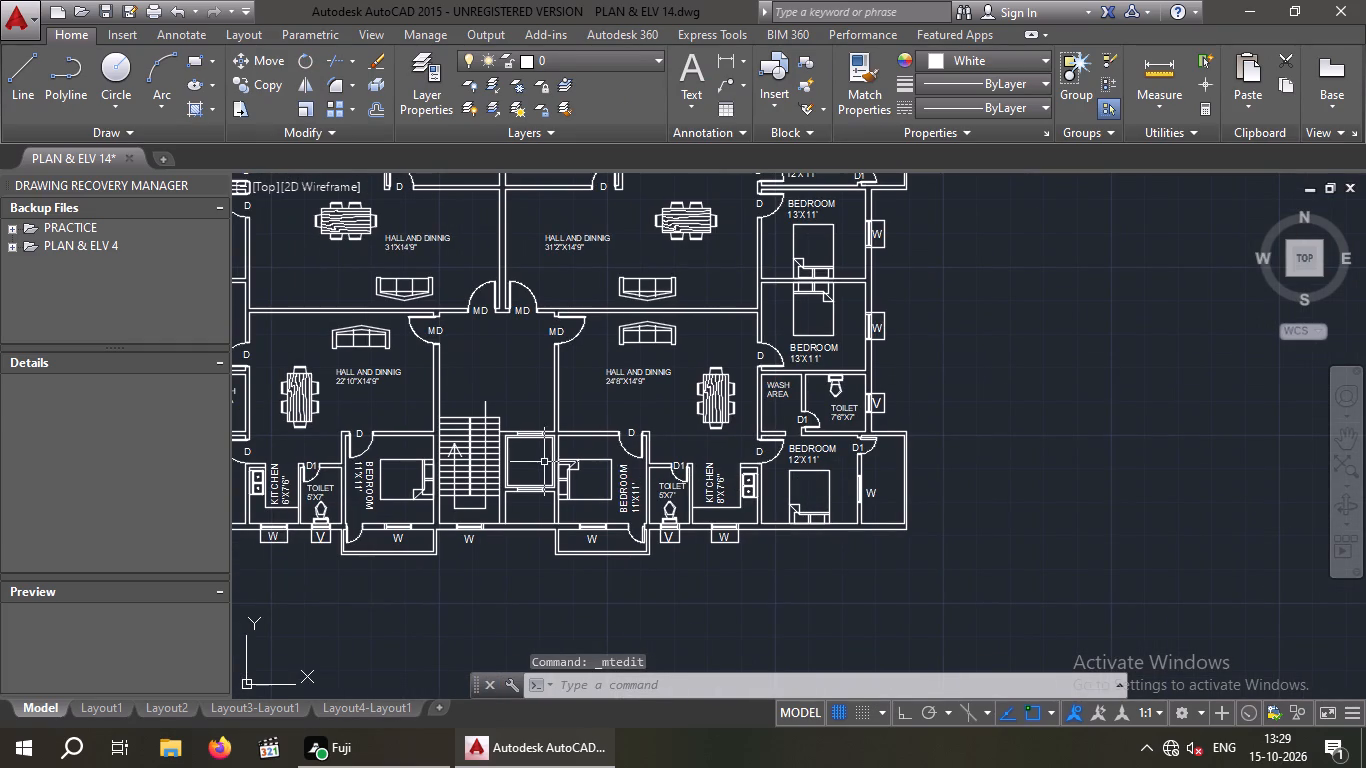
scroll(488, 368, "up", 1)
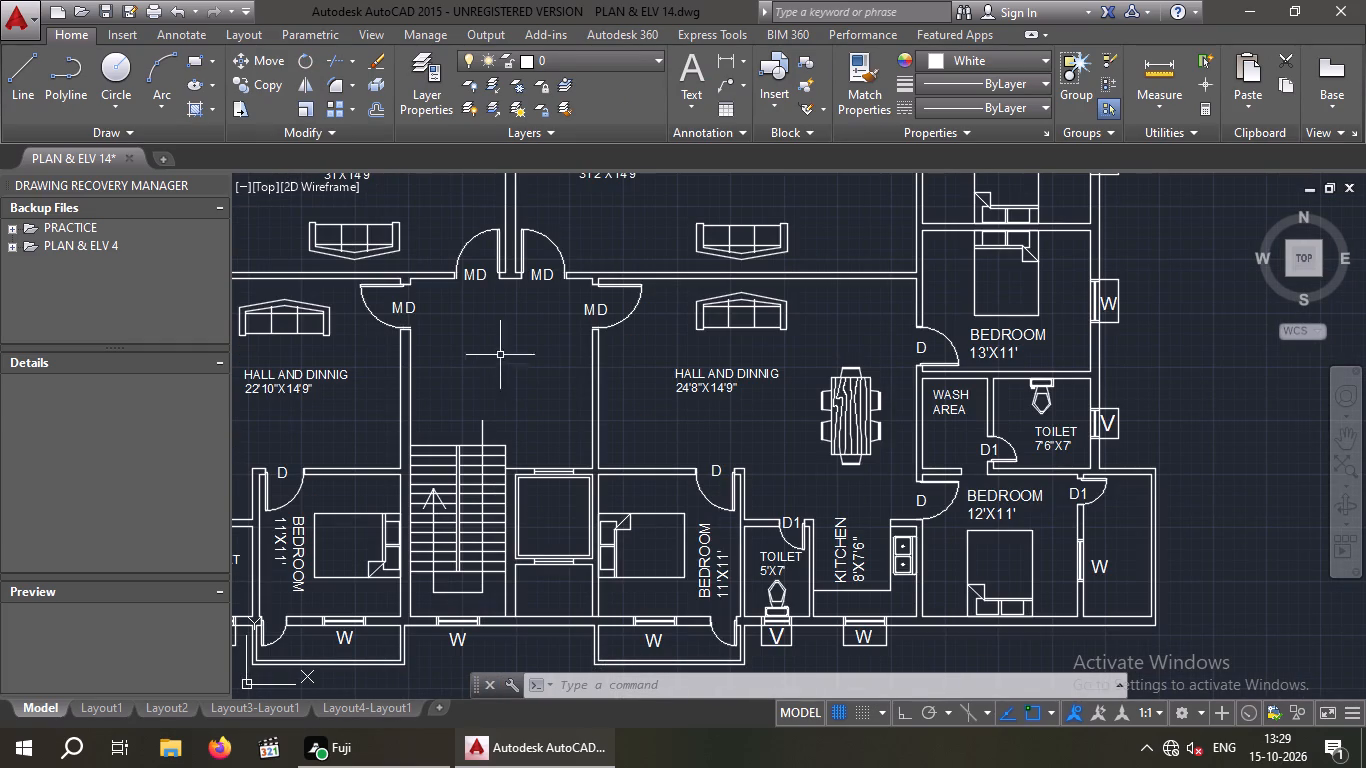
left_click(954, 398)
left_click(262, 80)
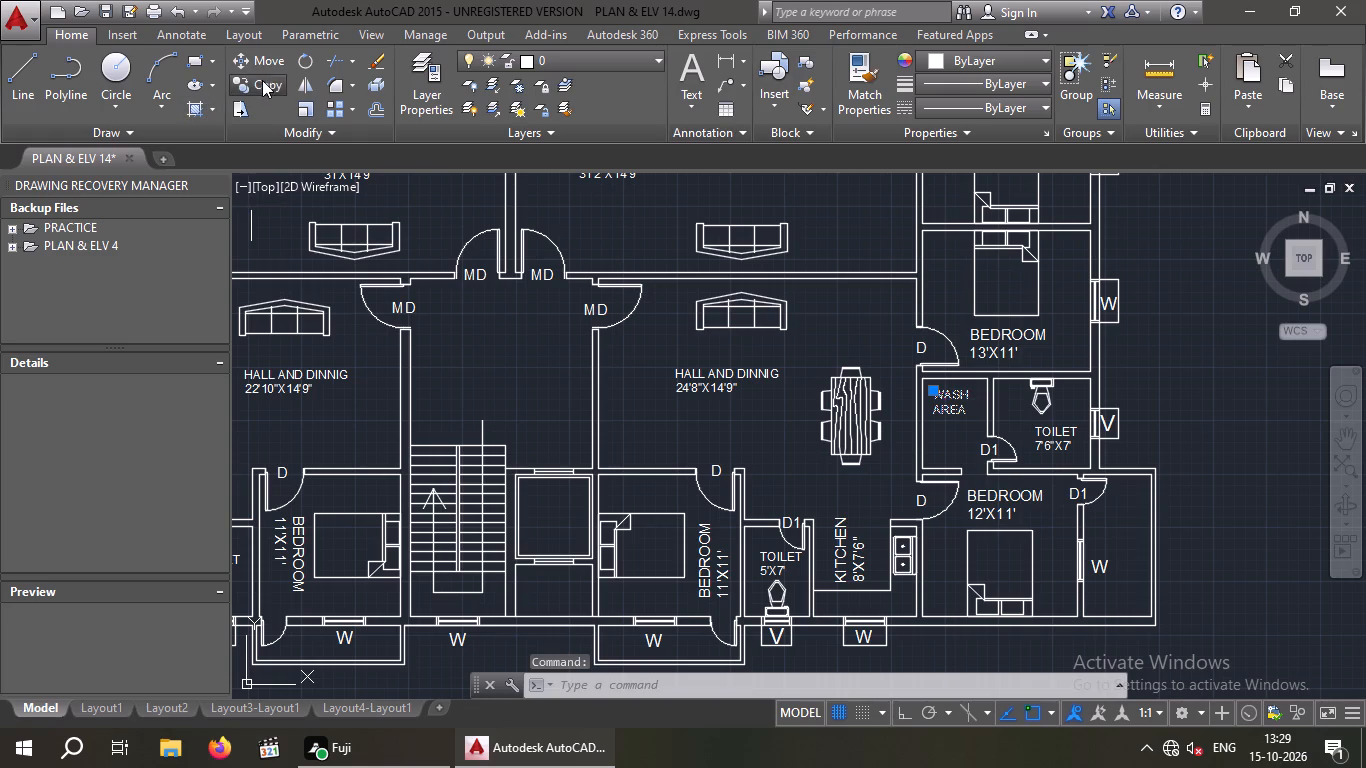
left_click(939, 414)
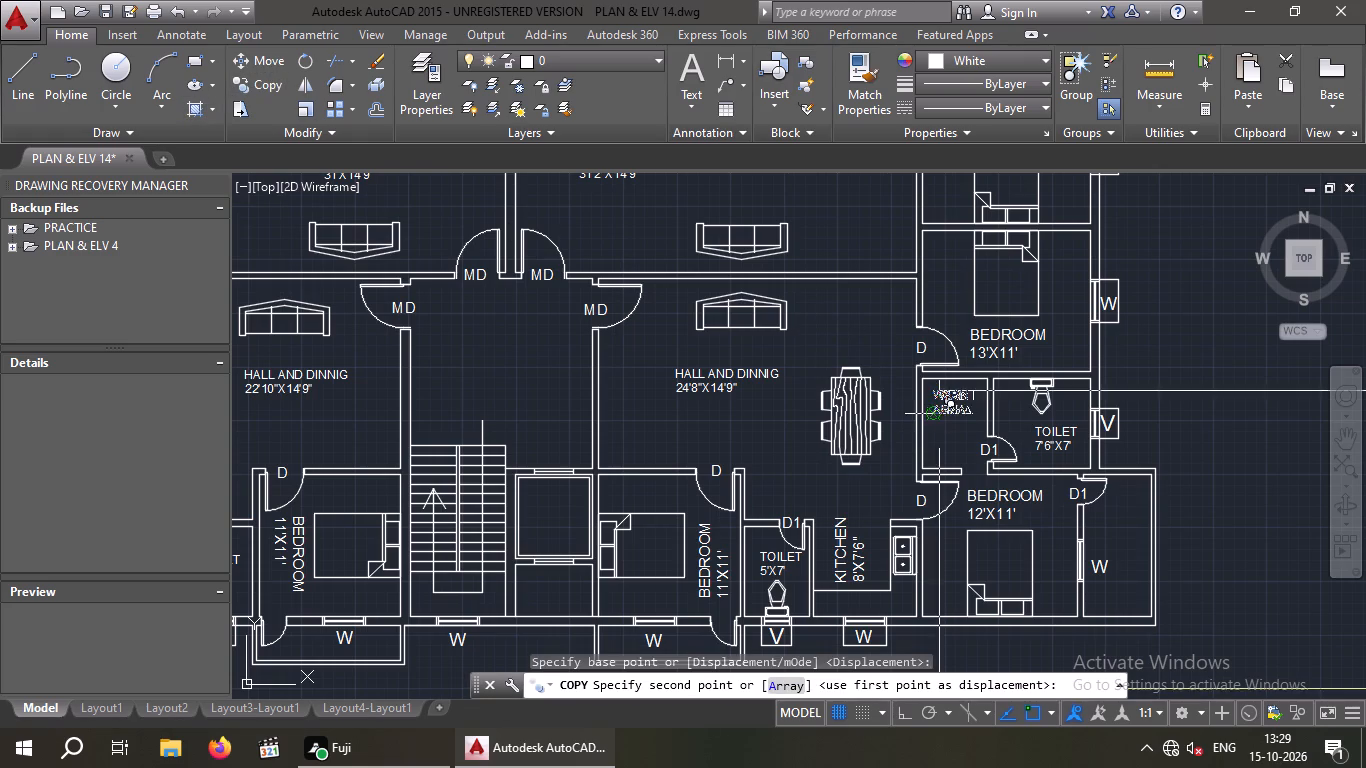
scroll(463, 355, "up", 2)
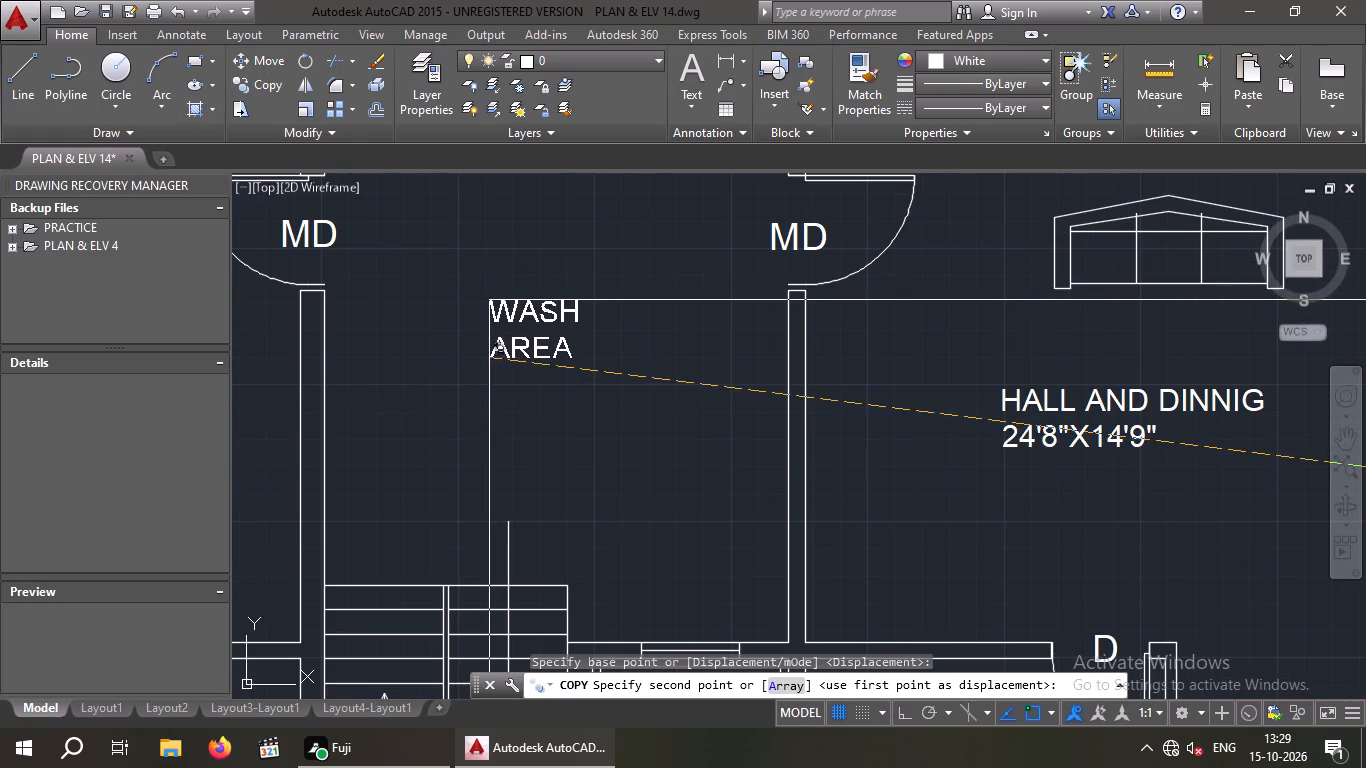
left_click(491, 309)
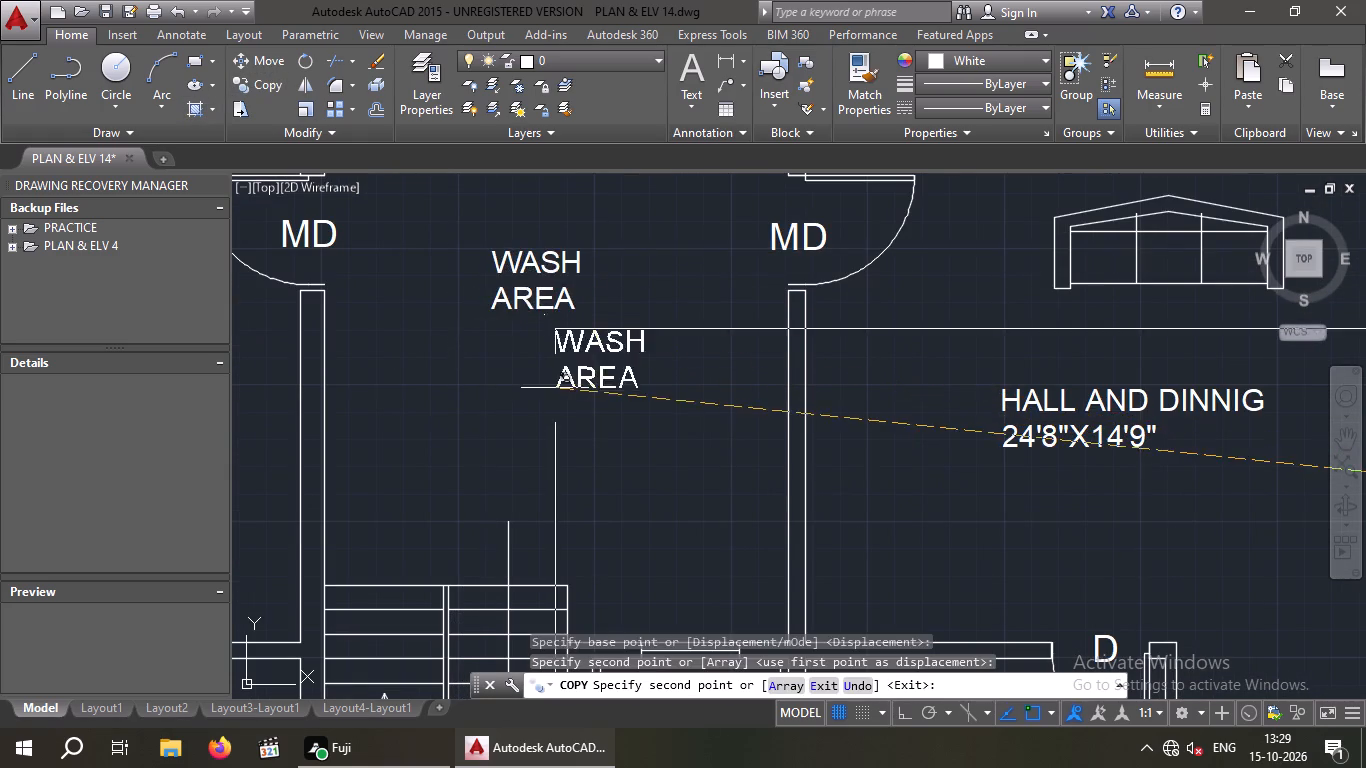
scroll(555, 388, "down", 2)
key("Escape")
key("Escape")
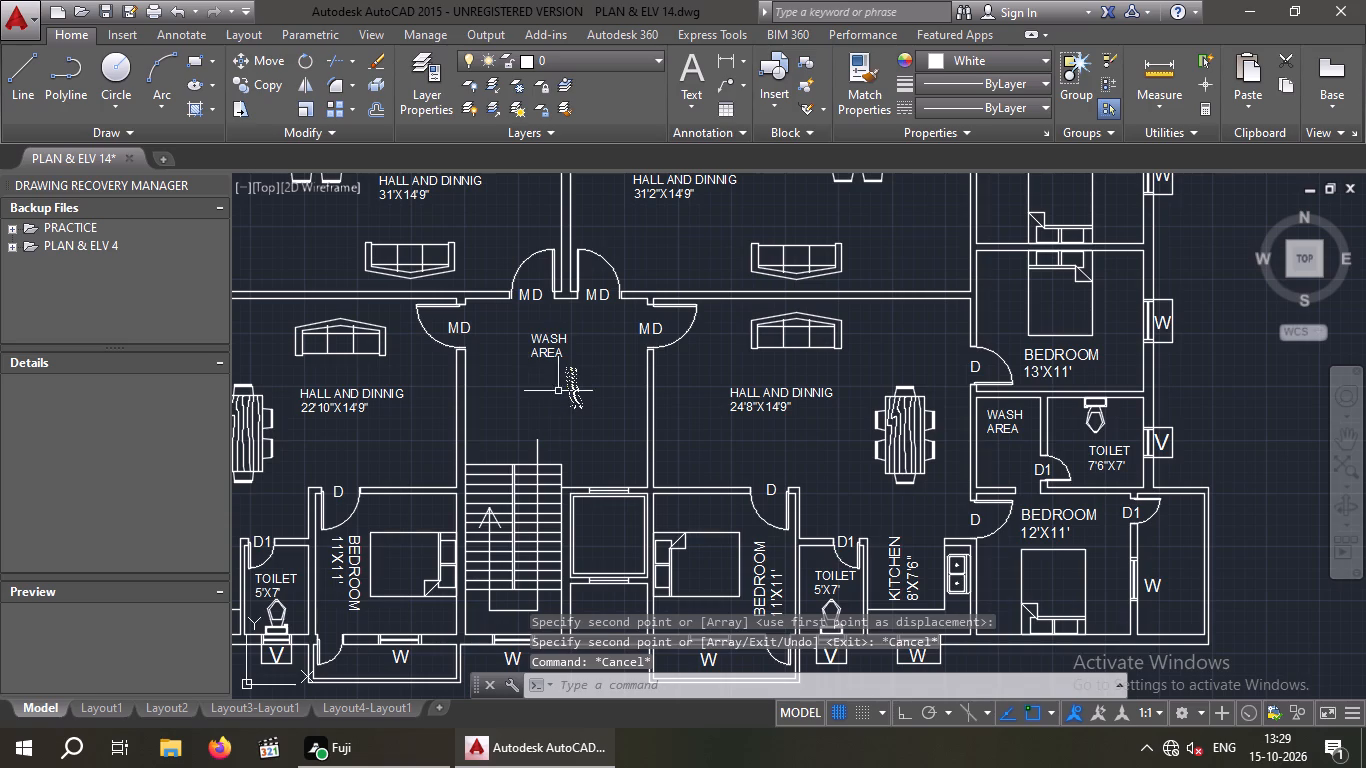
key("Escape")
key("Escape")
Replace the text of the copied WASH AREA label above the staircase with CORRIDOR.
left_click_drag(584, 341, 563, 344)
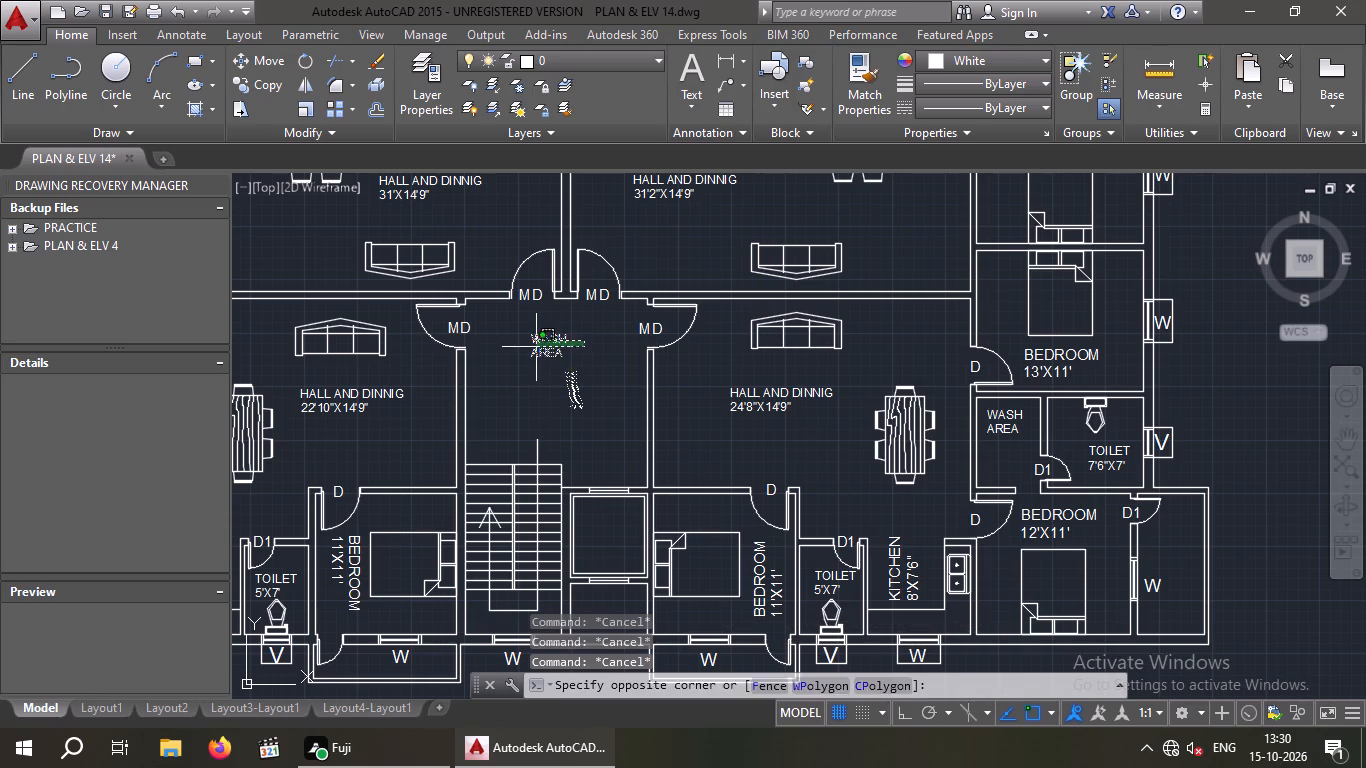
double_click(536, 347)
left_click(573, 363)
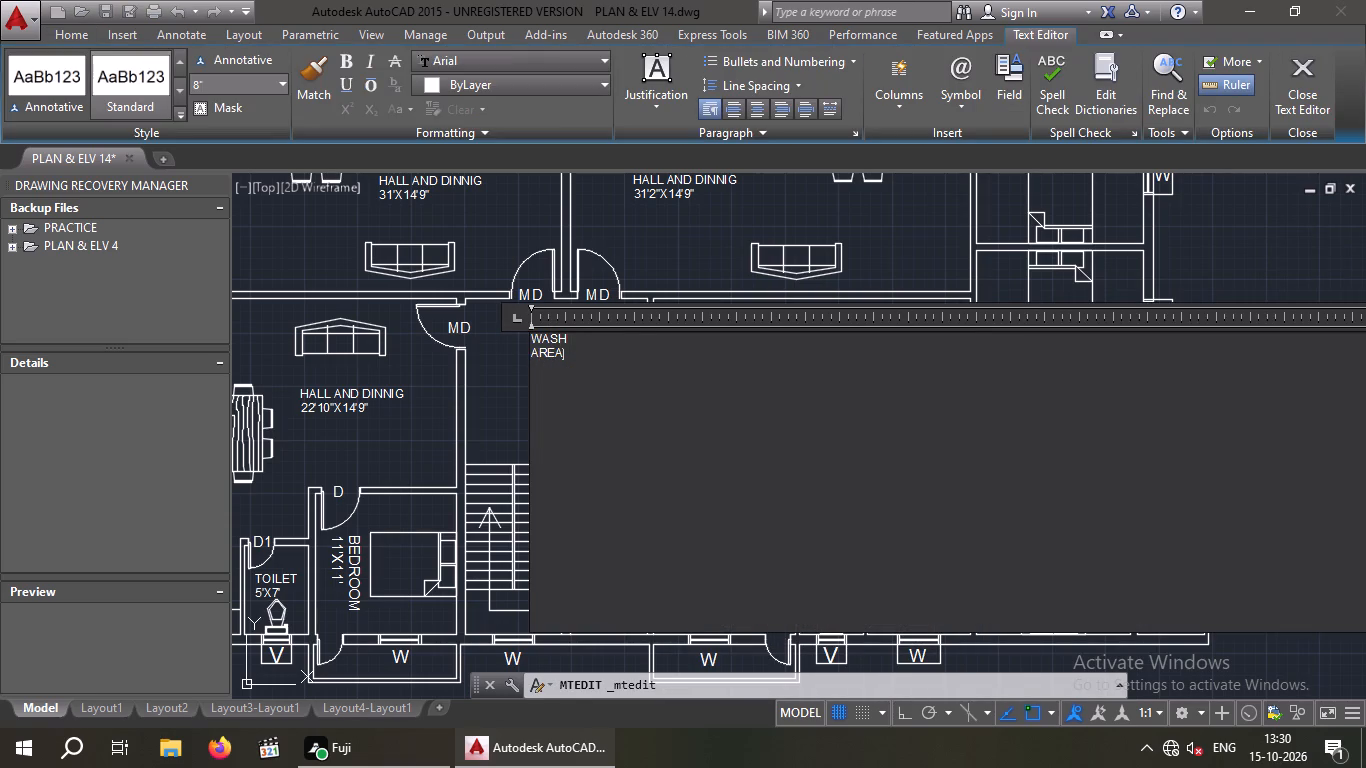
scroll(565, 359, "up", 3)
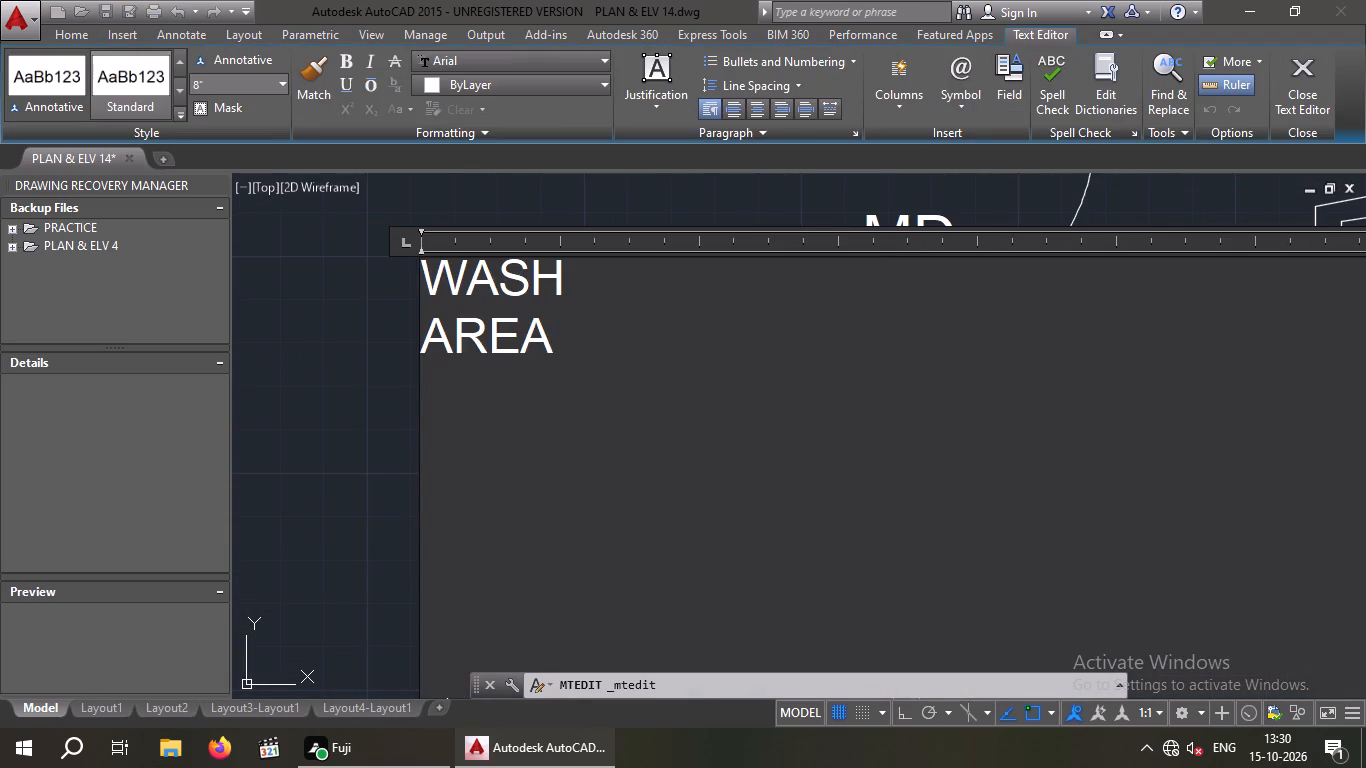
key("BackSpace")
key("BackSpace")
key("BackSpace")
key("BackSpace")
key("BackSpace")
key("BackSpace")
key("BackSpace")
key("BackSpace")
key("BackSpace")
key("BackSpace")
key("BackSpace")
key("BackSpace")
key("BackSpace")
key("BackSpace")
key("BackSpace")
type("CORRI")
key("d")
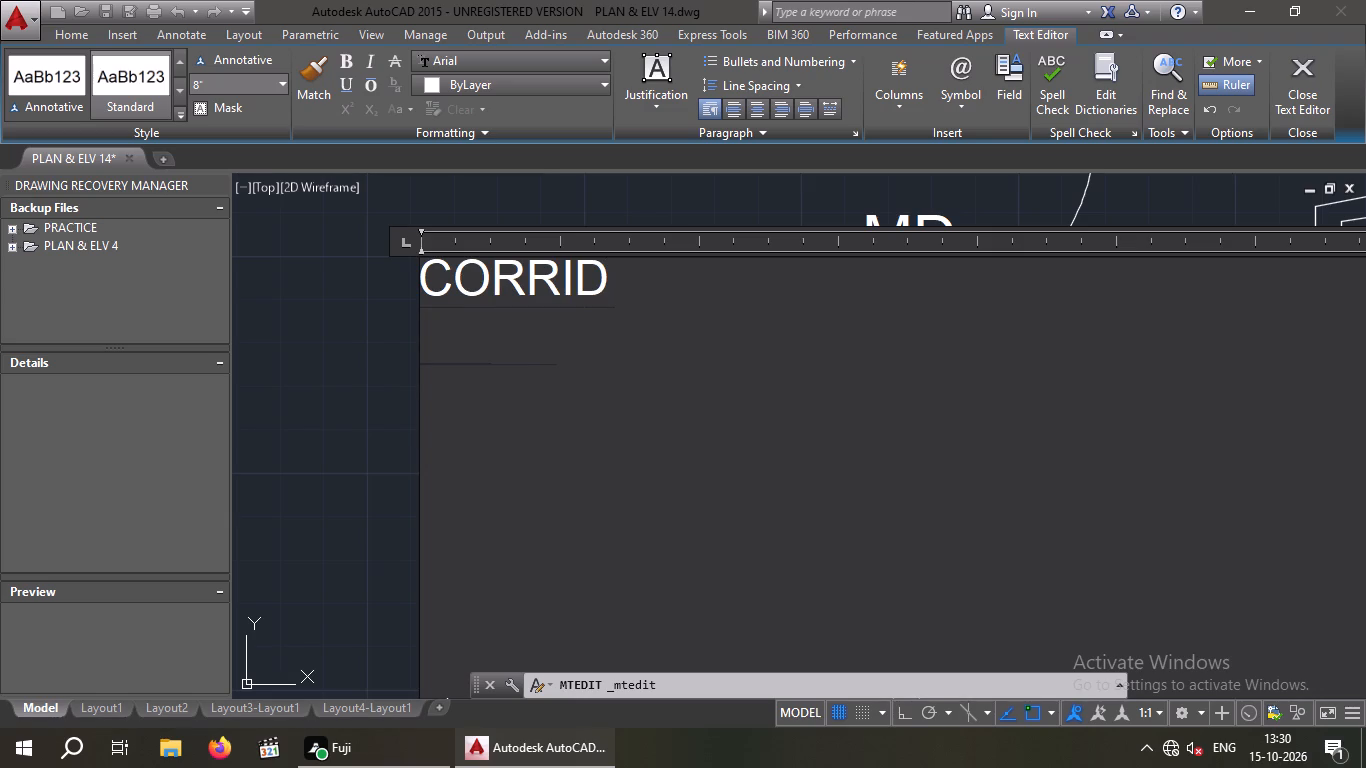
key("o")
key("r")
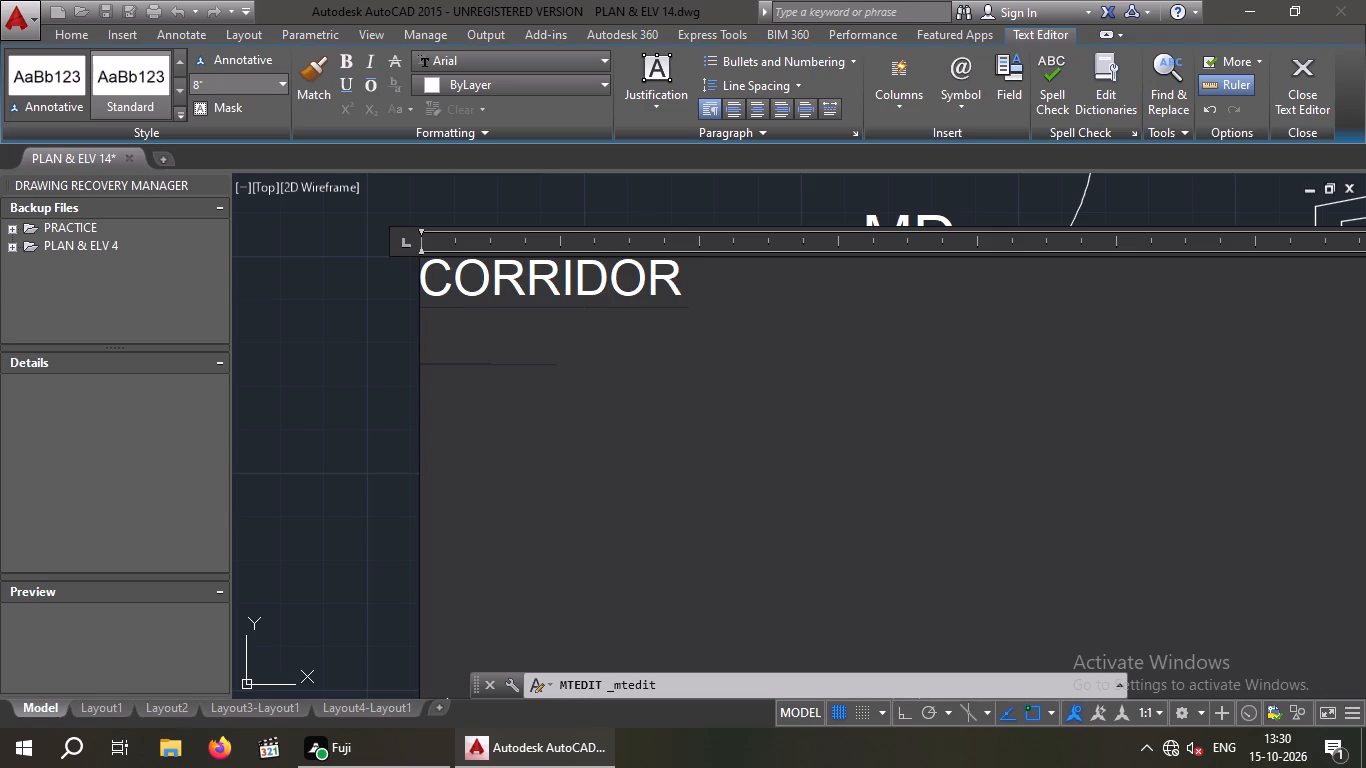
left_click(285, 406)
Measure the corridor's depth with a temporary linear dimension from the upper wall to the wall above the lift, with Ortho on.
scroll(526, 433, "down", 4)
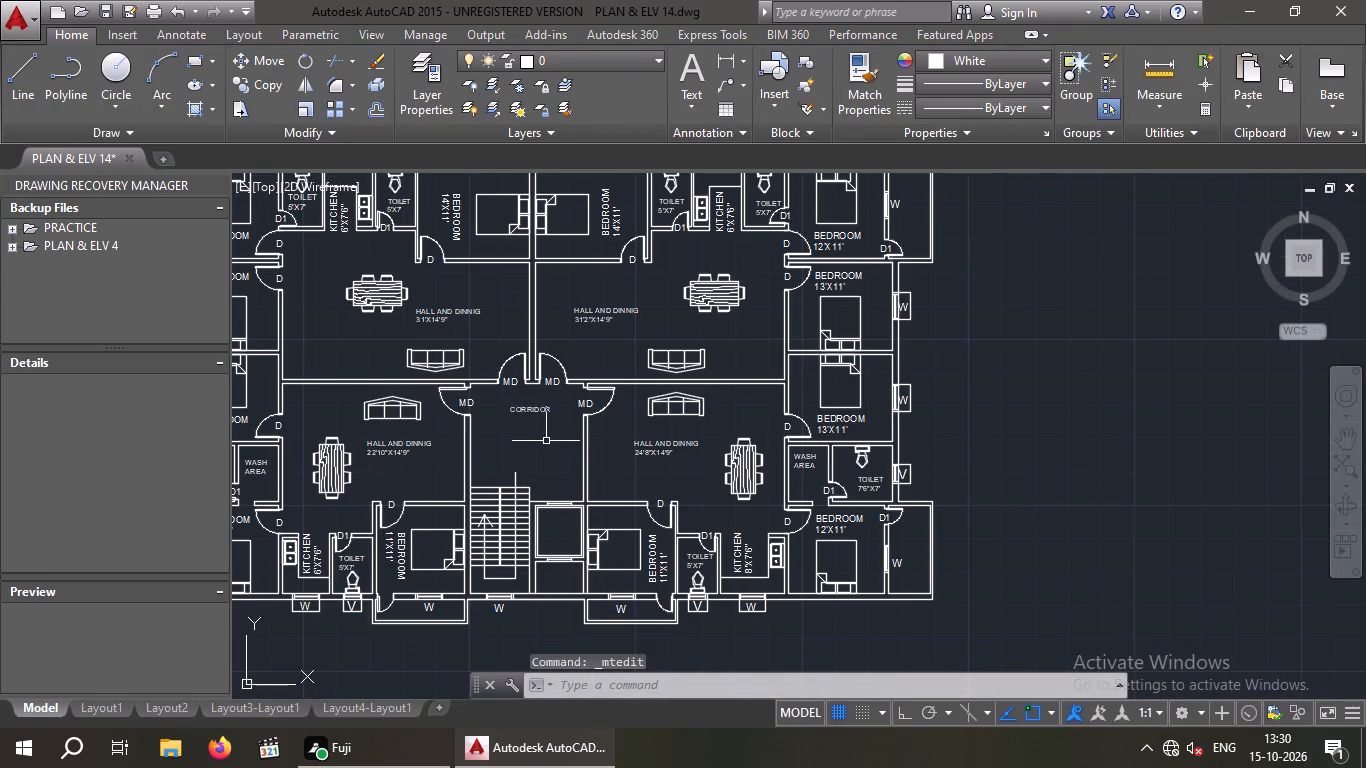
scroll(540, 416, "up", 2)
middle_click_drag(535, 416, 488, 465)
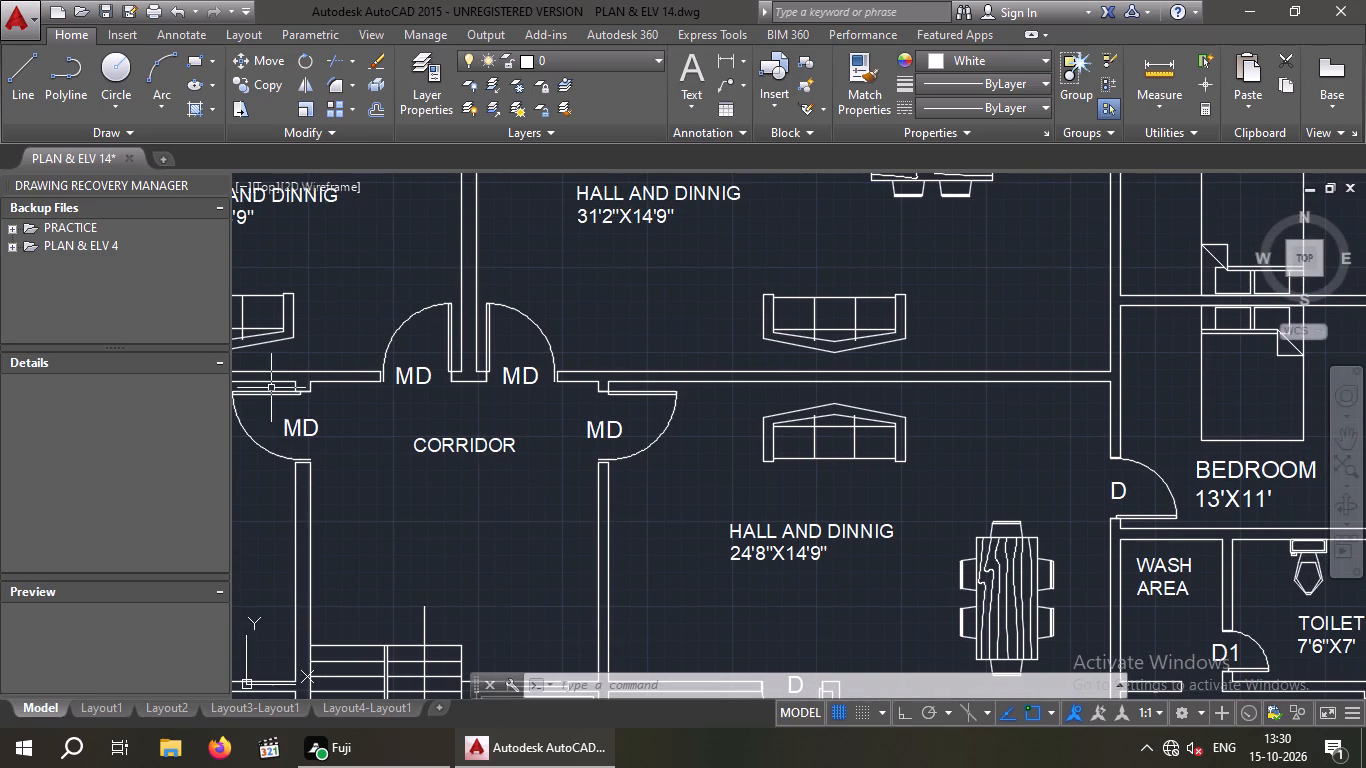
scroll(346, 537, "down", 1)
middle_click_drag(401, 550, 383, 450)
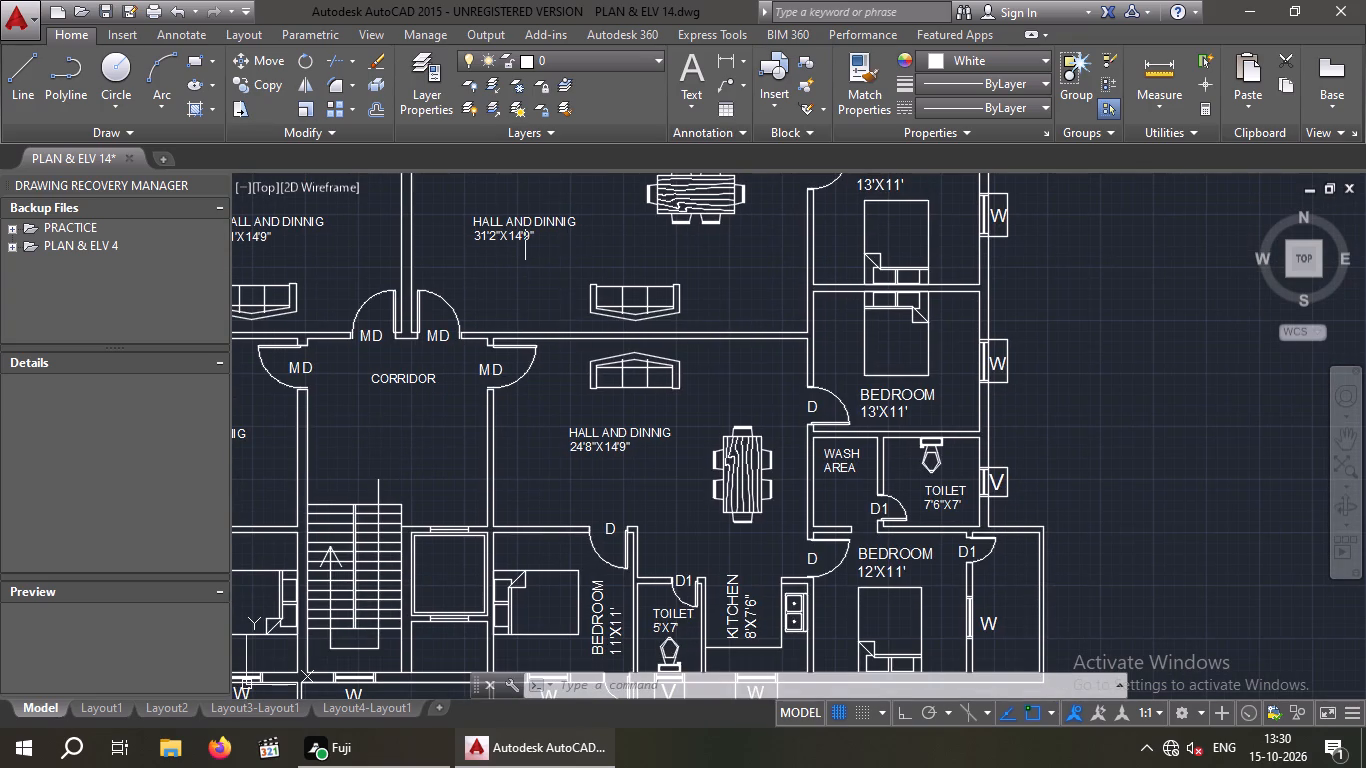
left_click(732, 57)
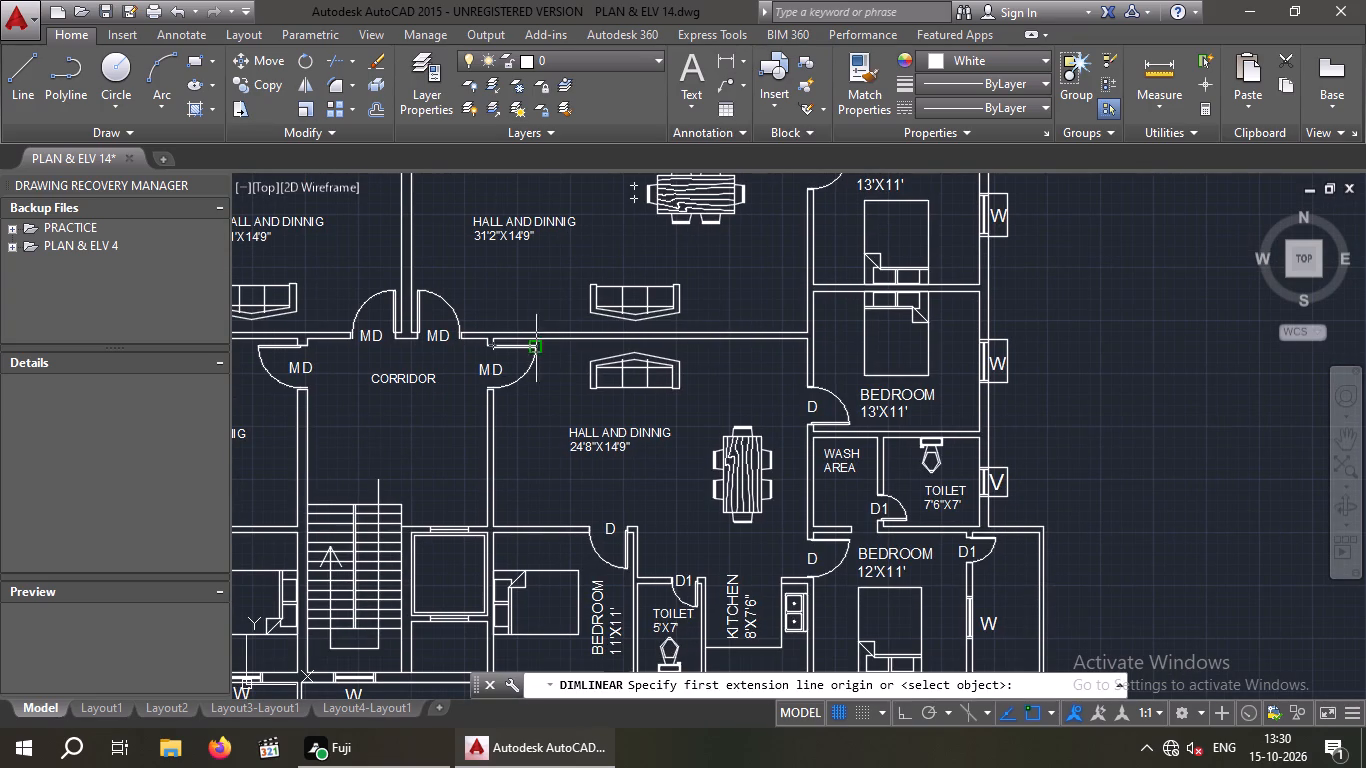
scroll(441, 330, "up", 2)
left_click(488, 358)
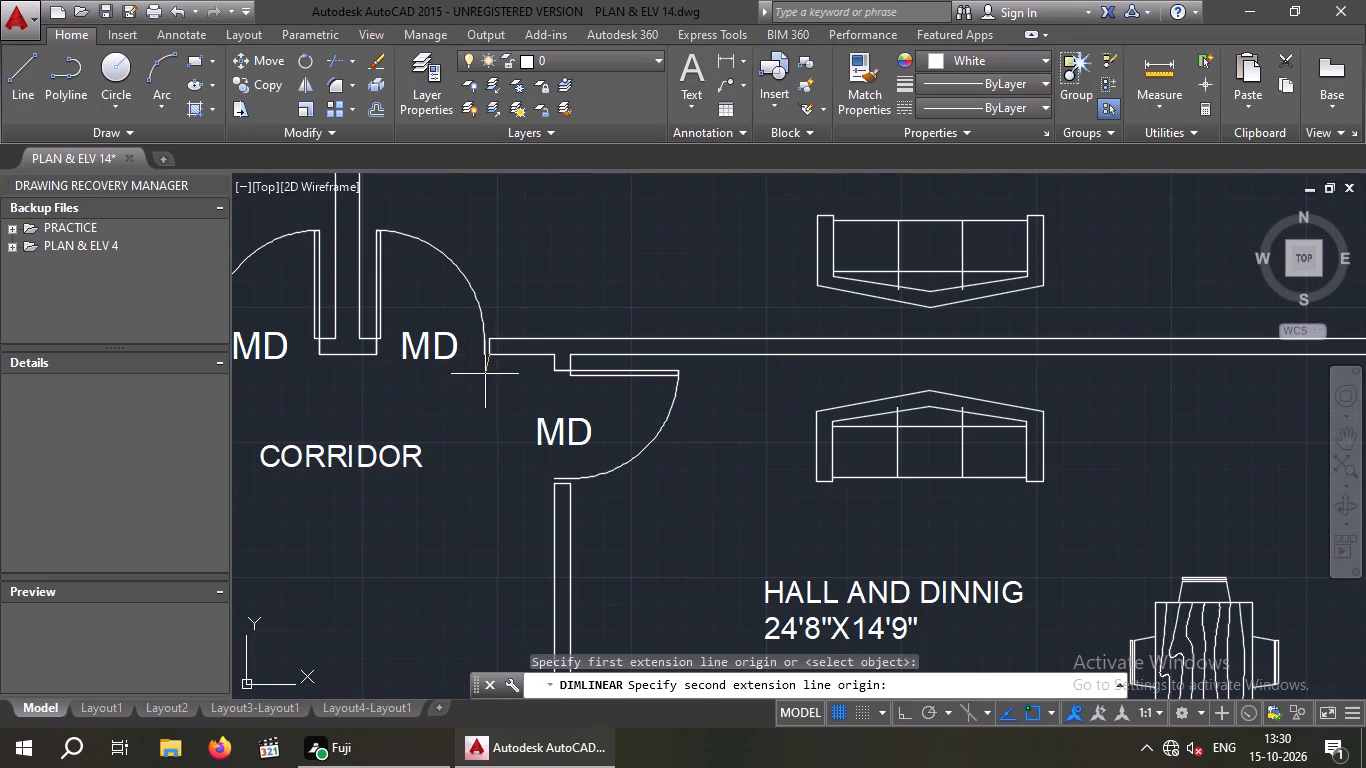
scroll(486, 384, "down", 4)
scroll(483, 471, "up", 4)
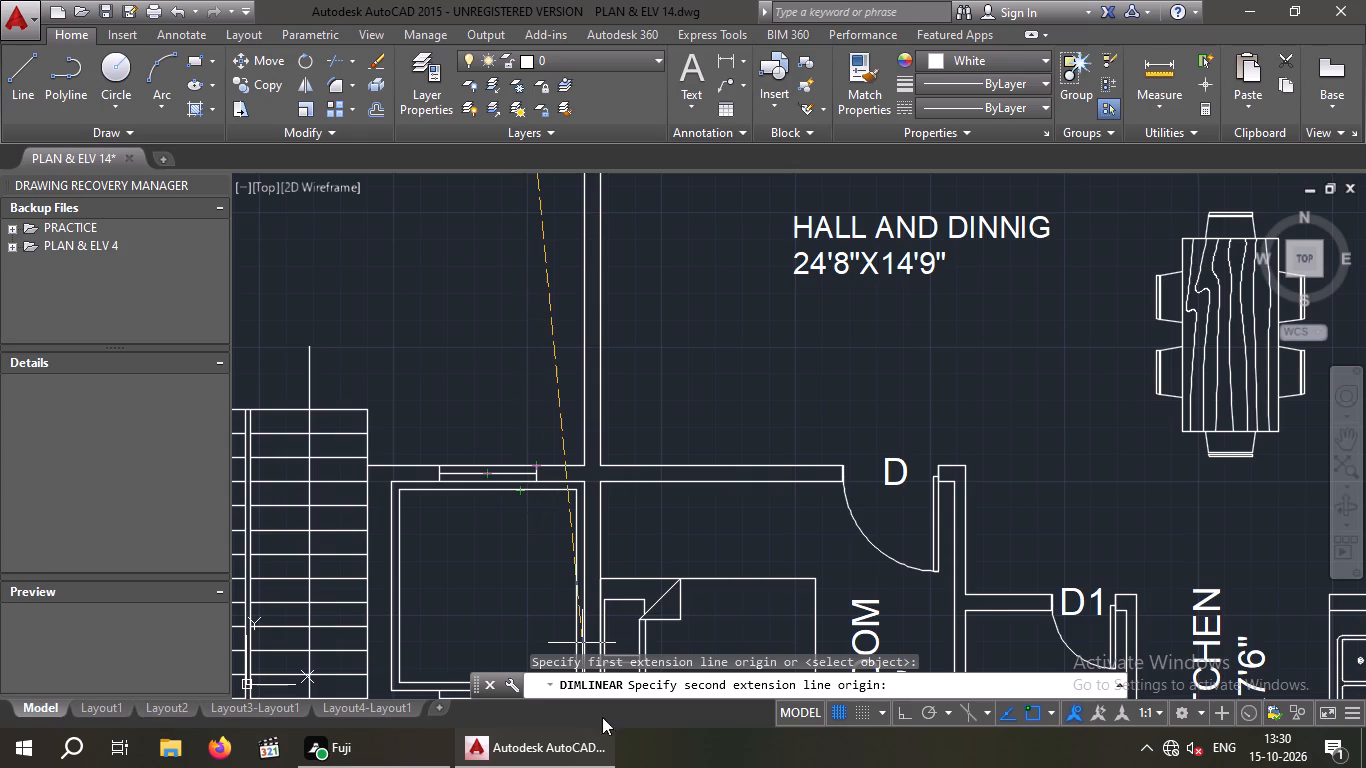
left_click(902, 719)
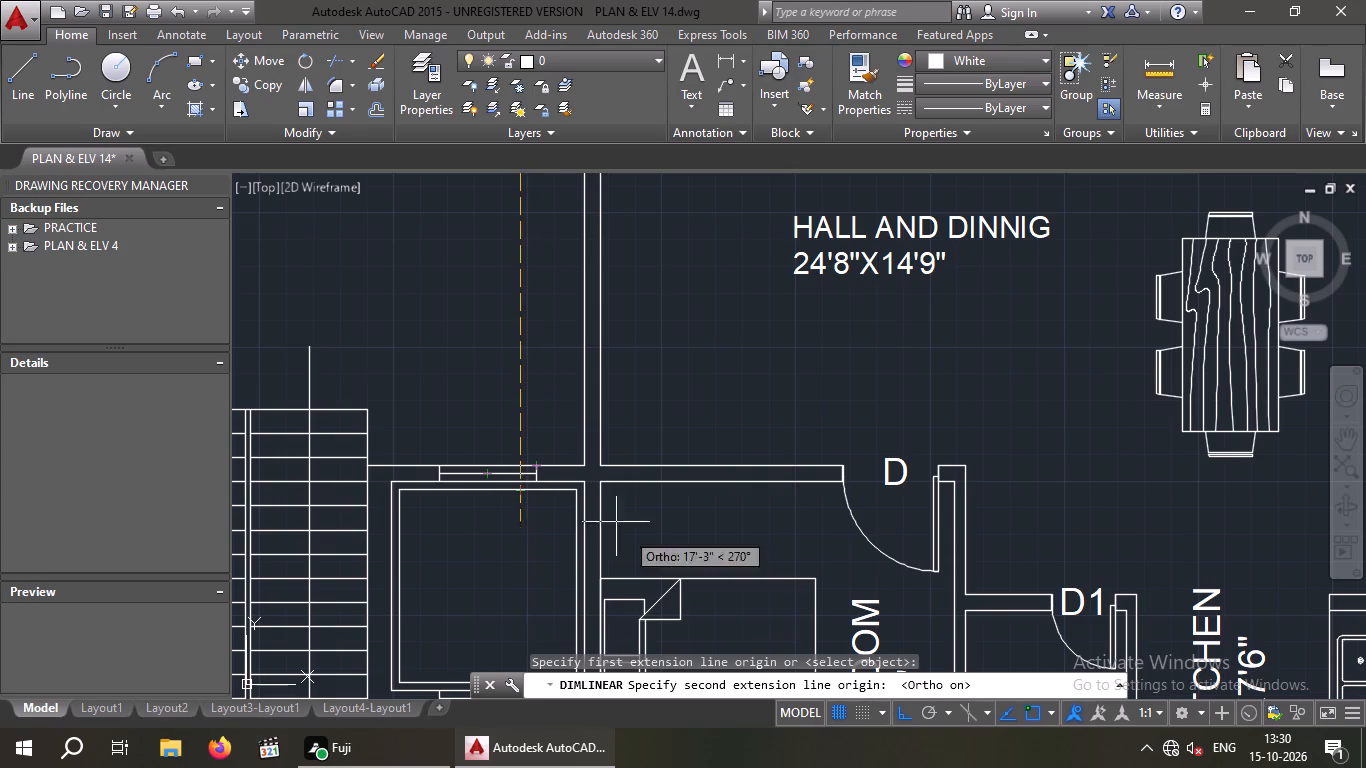
scroll(511, 459, "up", 3)
left_click(539, 491)
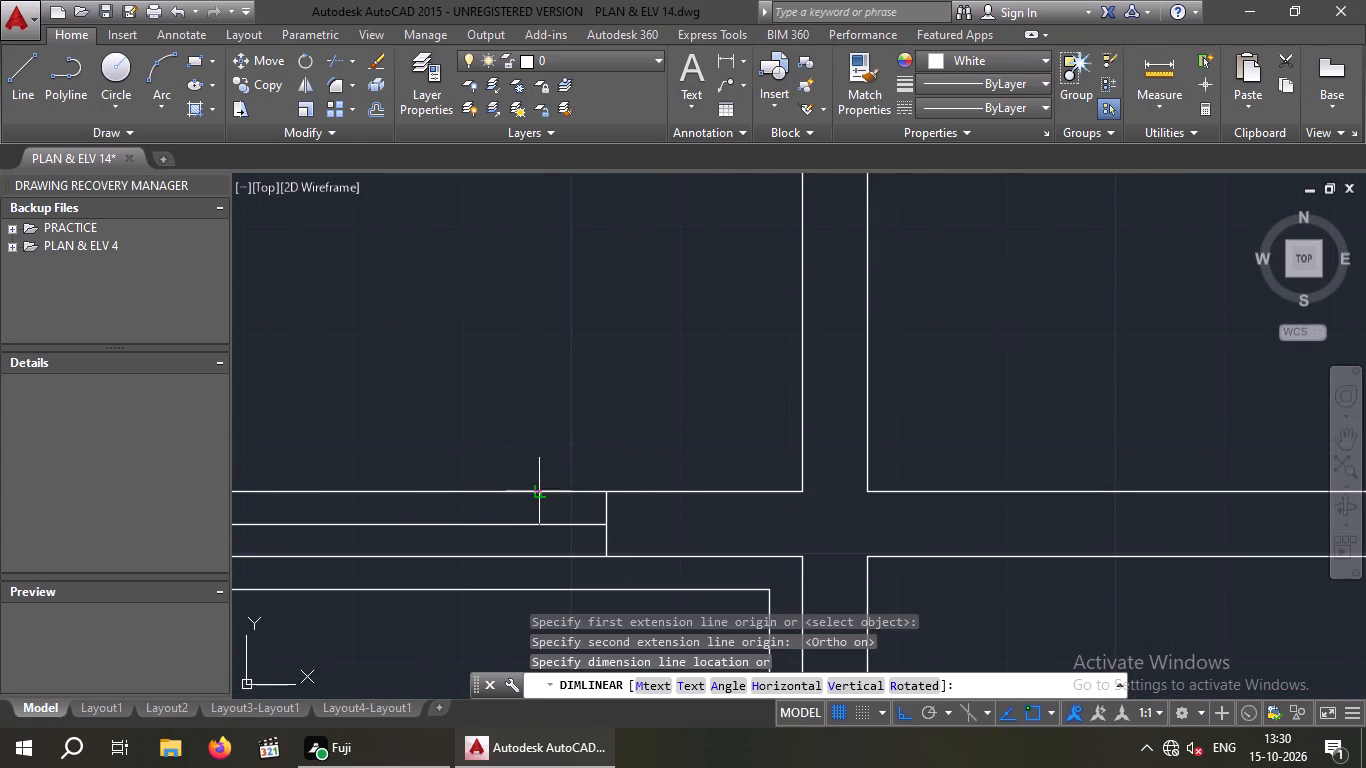
scroll(538, 483, "down", 3)
middle_click_drag(546, 435, 544, 598)
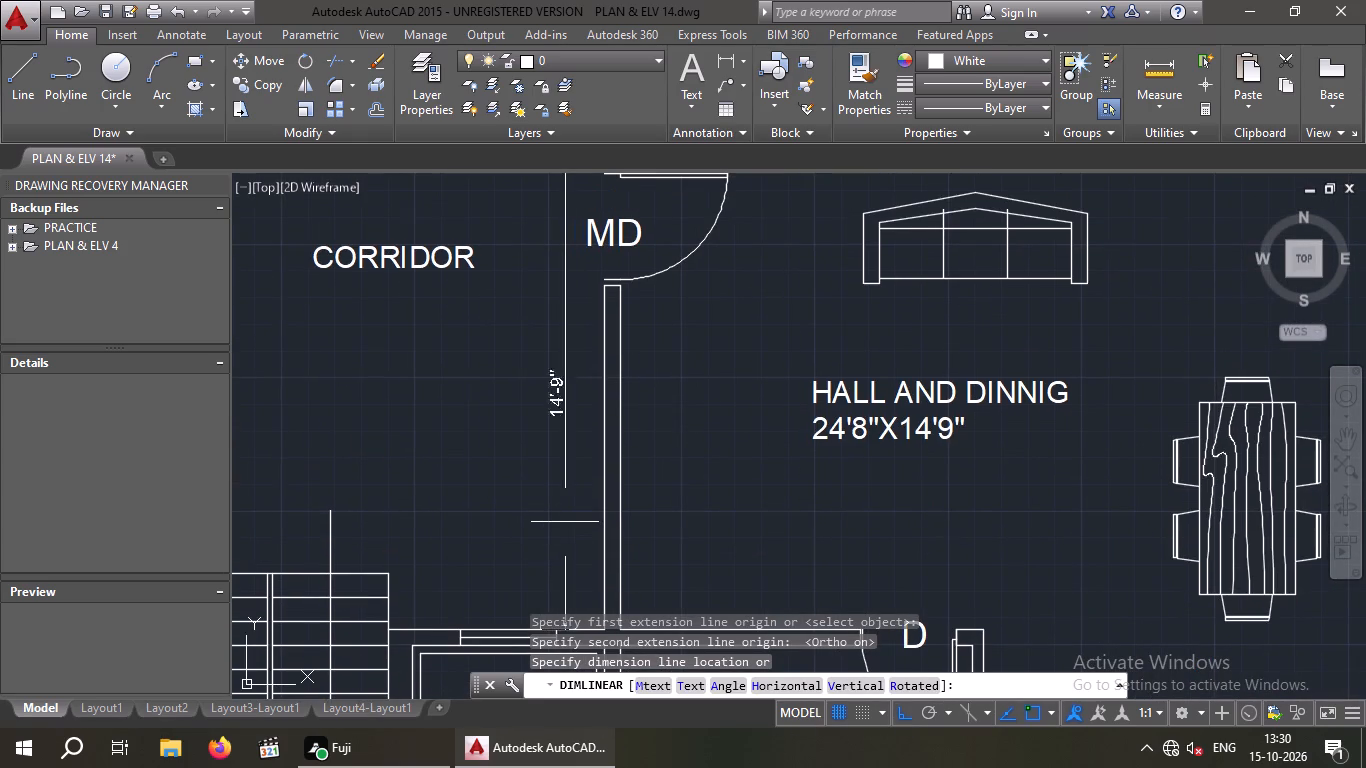
key("space")
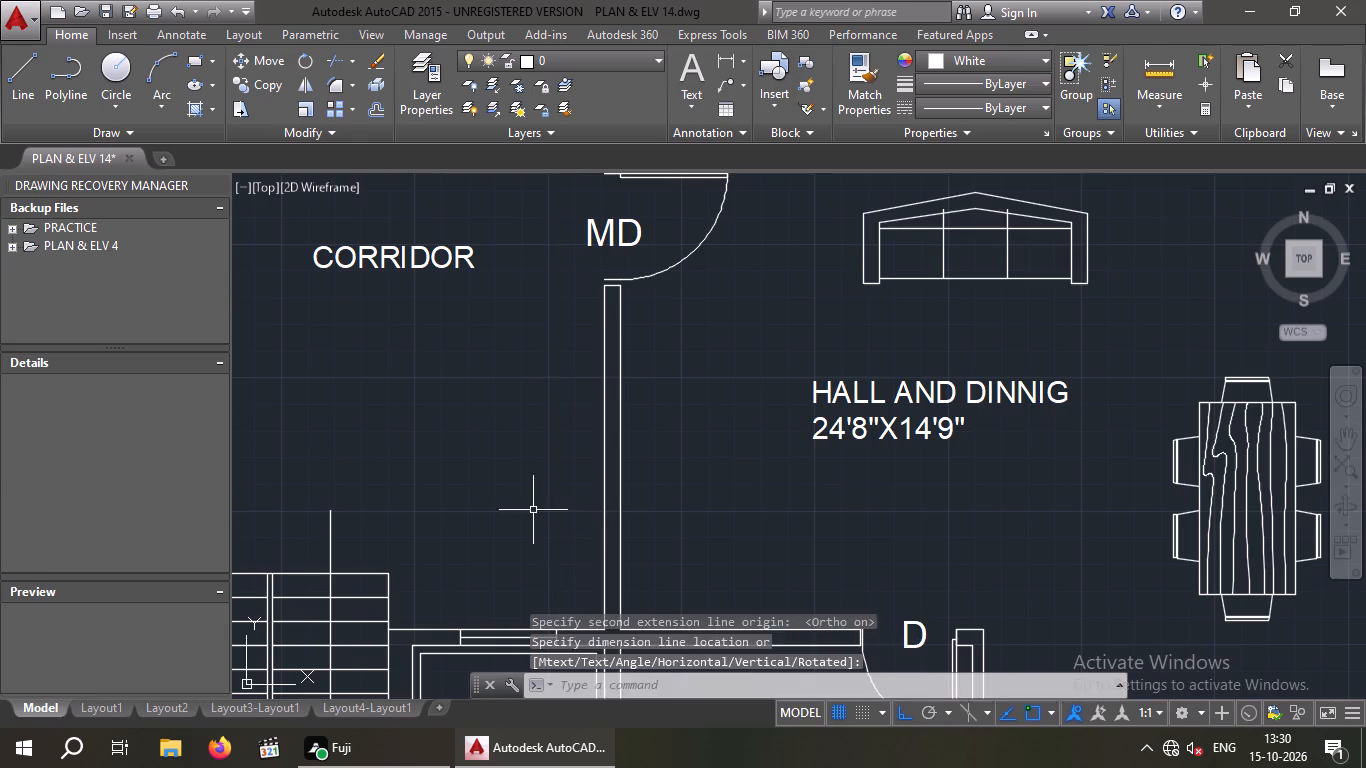
Measure the corridor's width with a temporary linear dimension between the inner faces of its two side walls.
scroll(533, 510, "down", 3)
key("space")
scroll(441, 487, "up", 2)
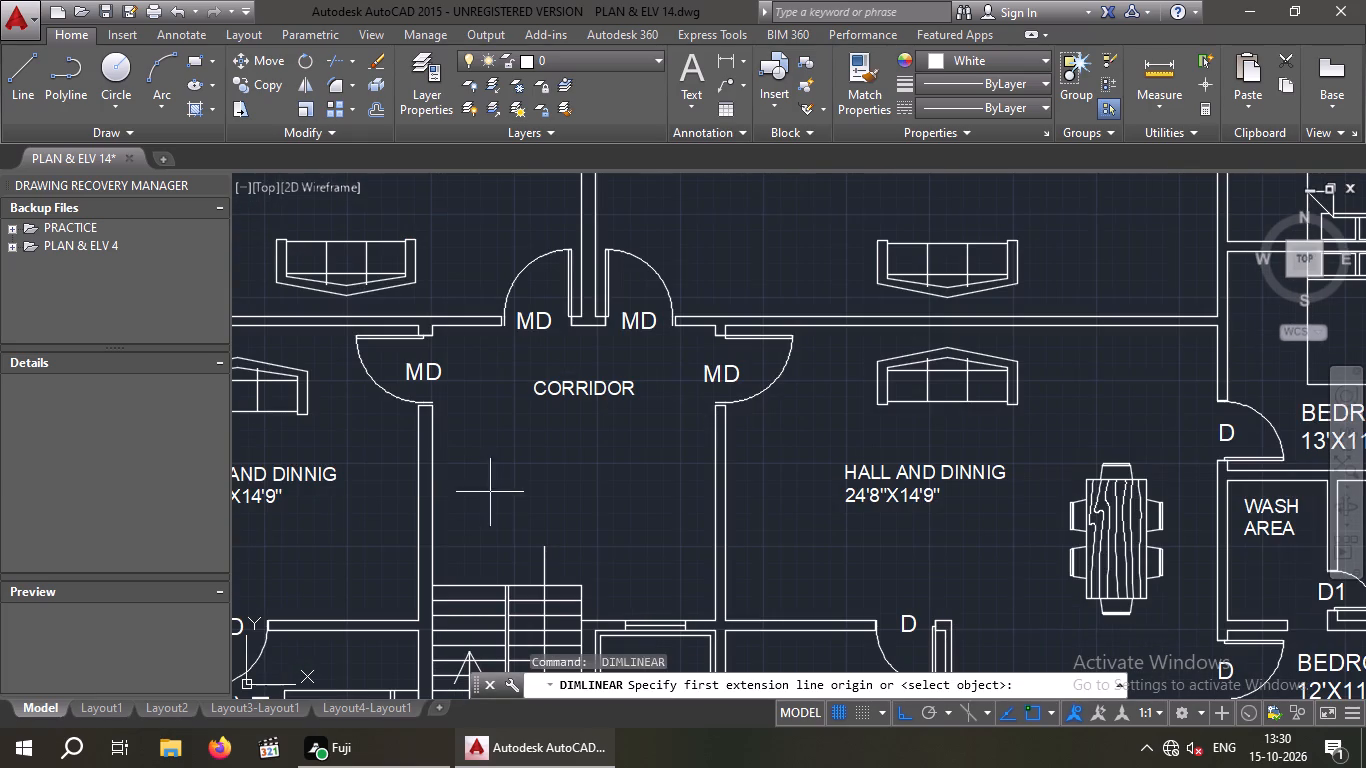
scroll(445, 405, "up", 3)
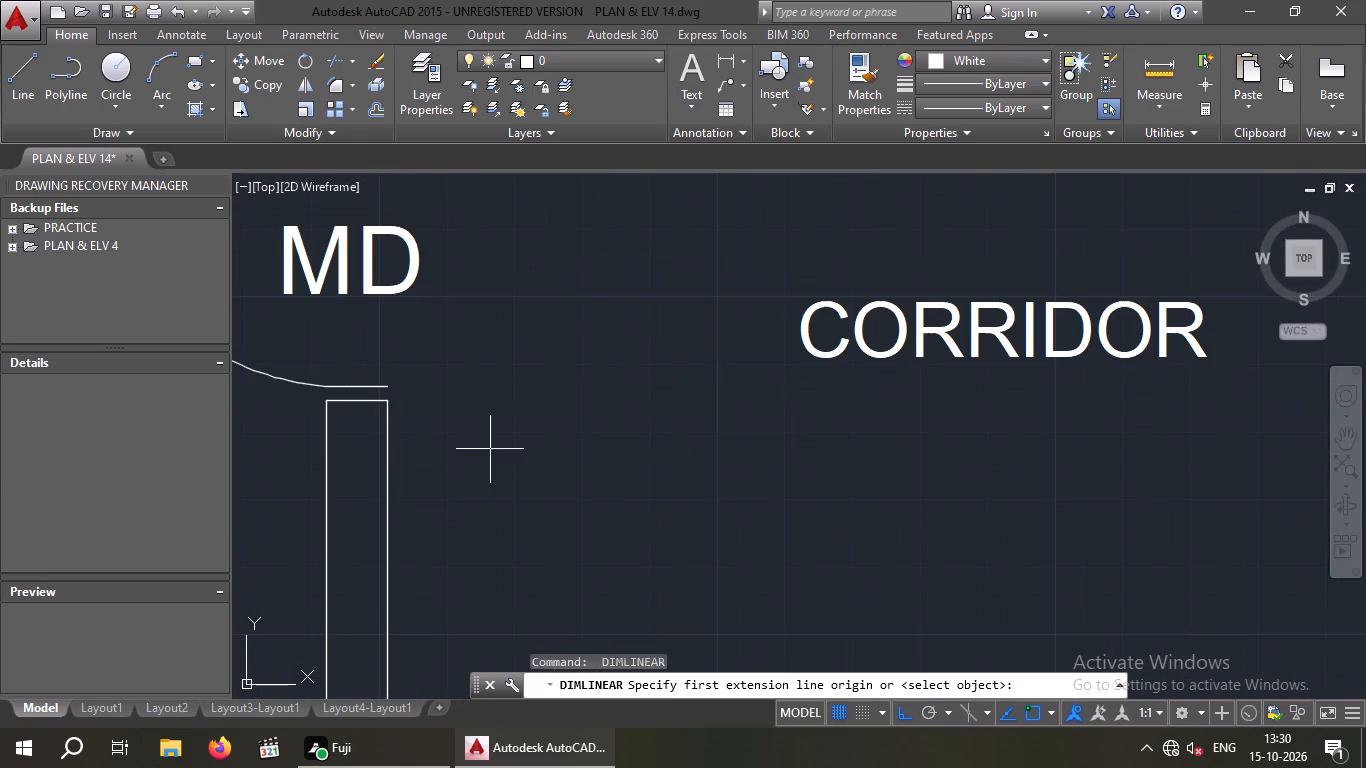
left_click(387, 404)
scroll(500, 429, "down", 5)
scroll(678, 412, "up", 2)
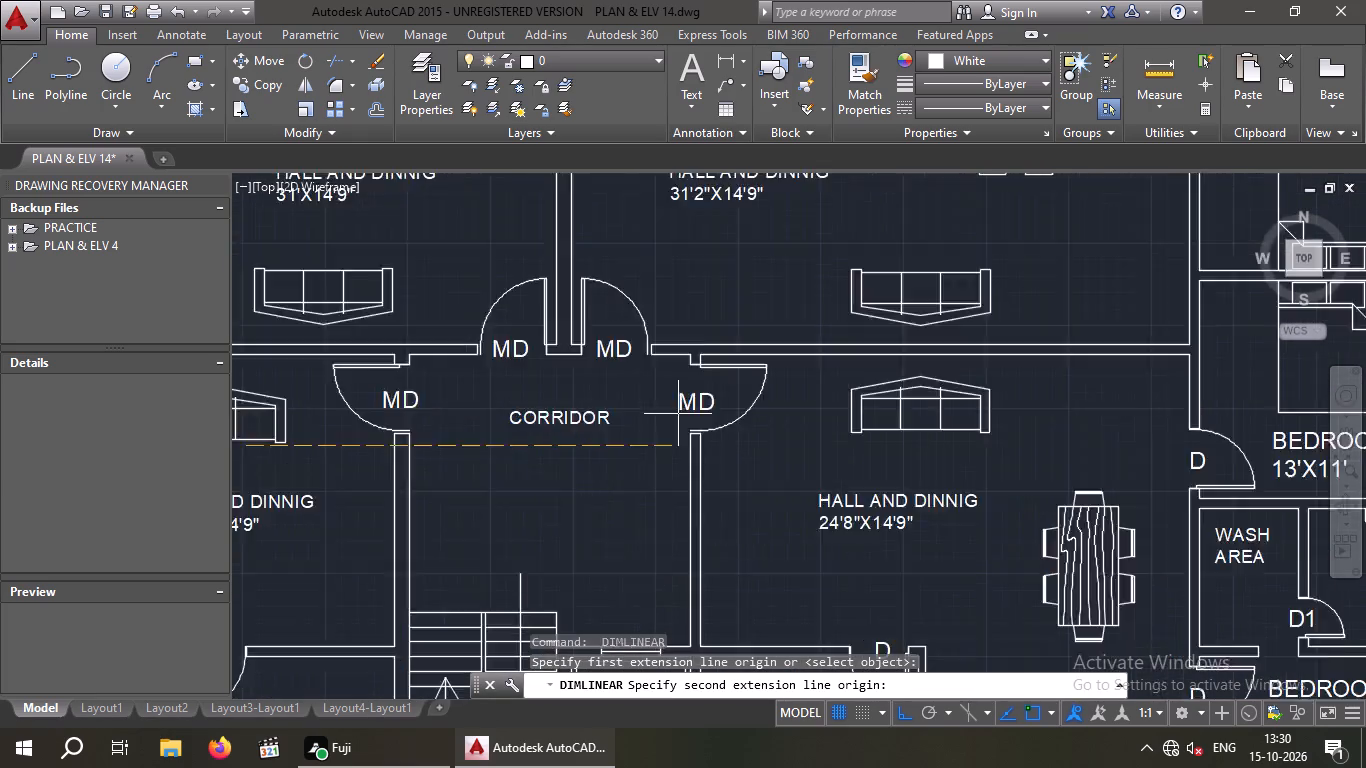
scroll(678, 418, "up", 2)
left_click(716, 474)
scroll(662, 492, "down", 3)
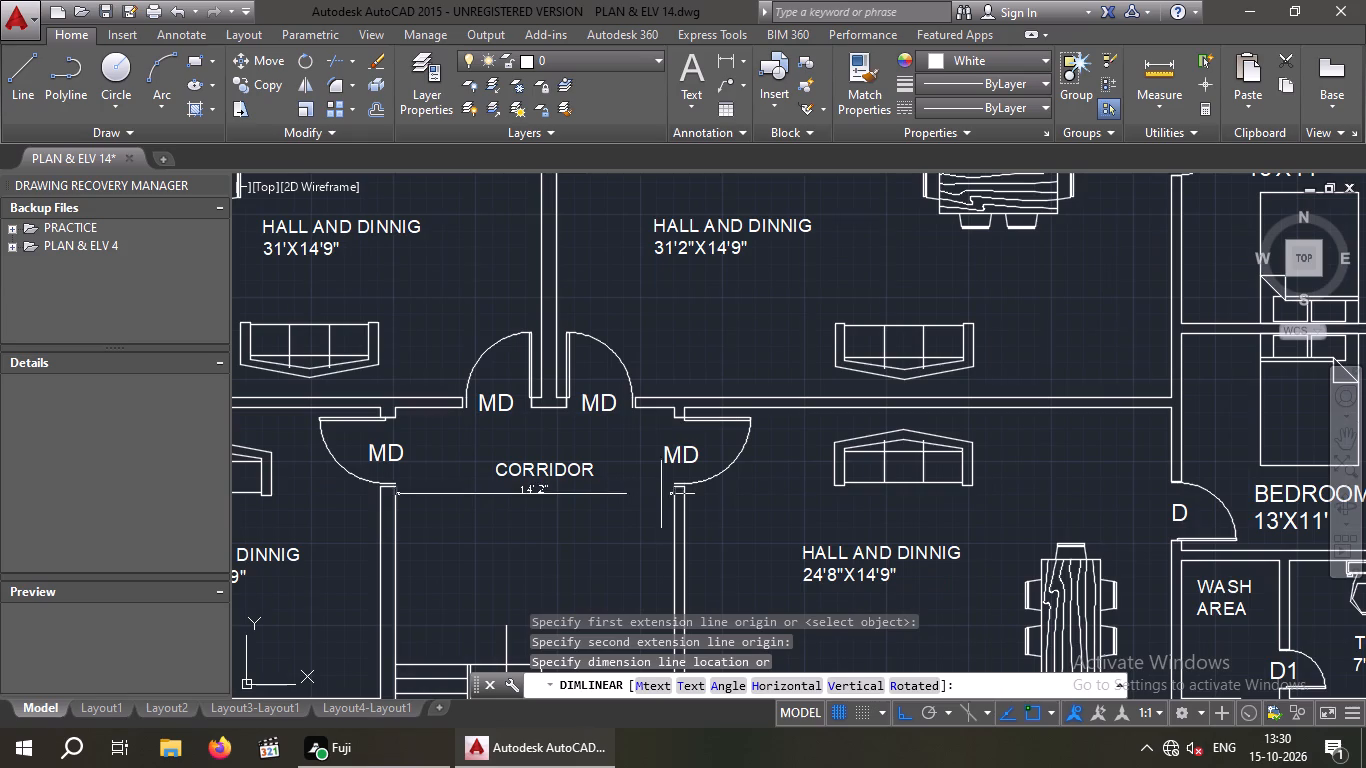
key("space")
Add the size 14'2"X14'9" without spaces as a second line under the CORRIDOR label text.
double_click(543, 475)
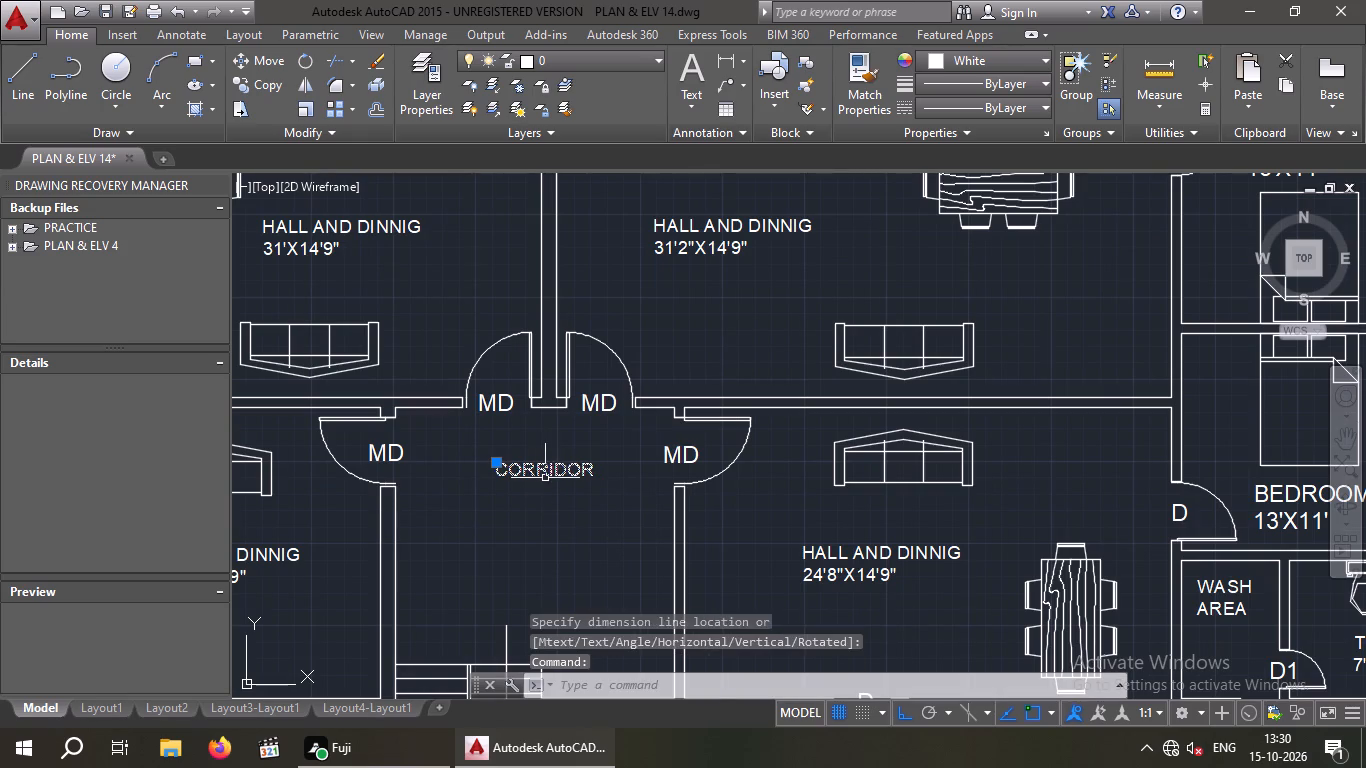
double_click(556, 471)
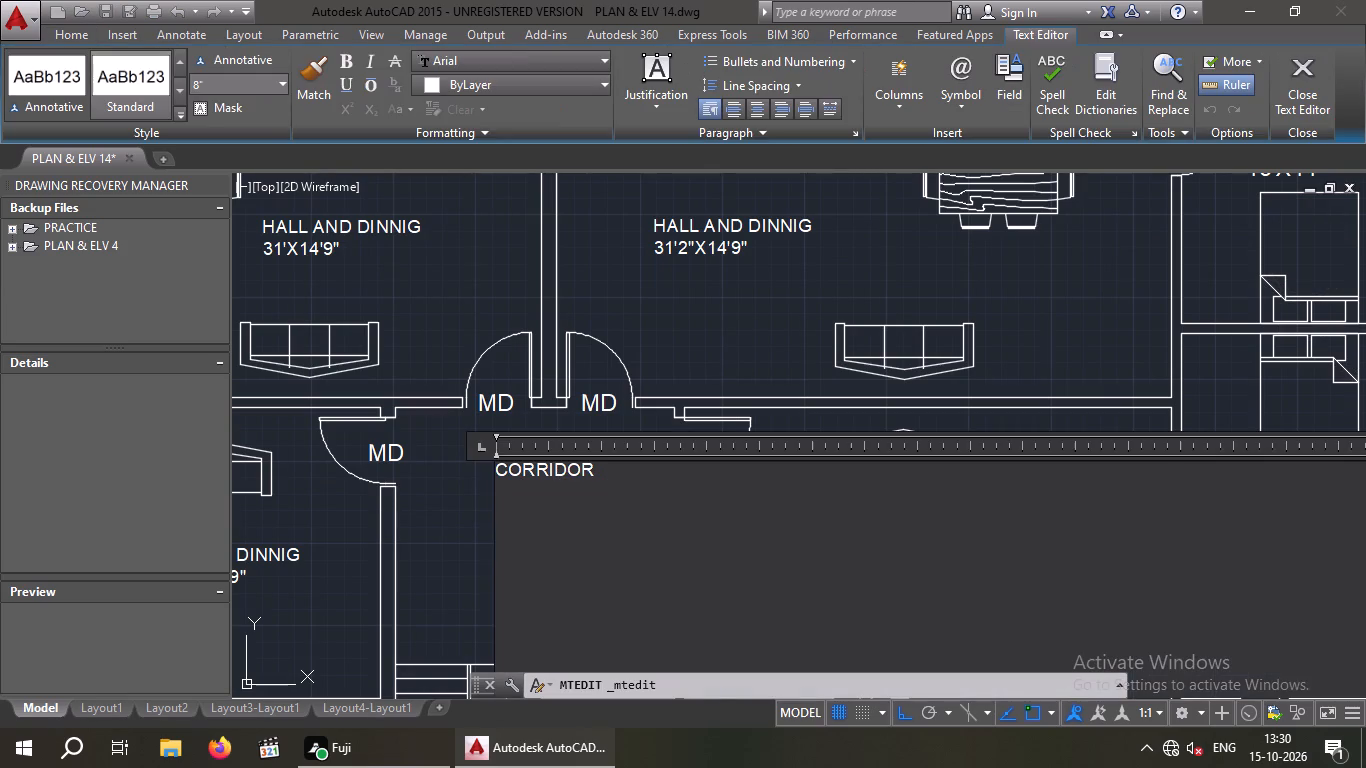
left_click(598, 472)
key("Return")
type("14")
type("'2")
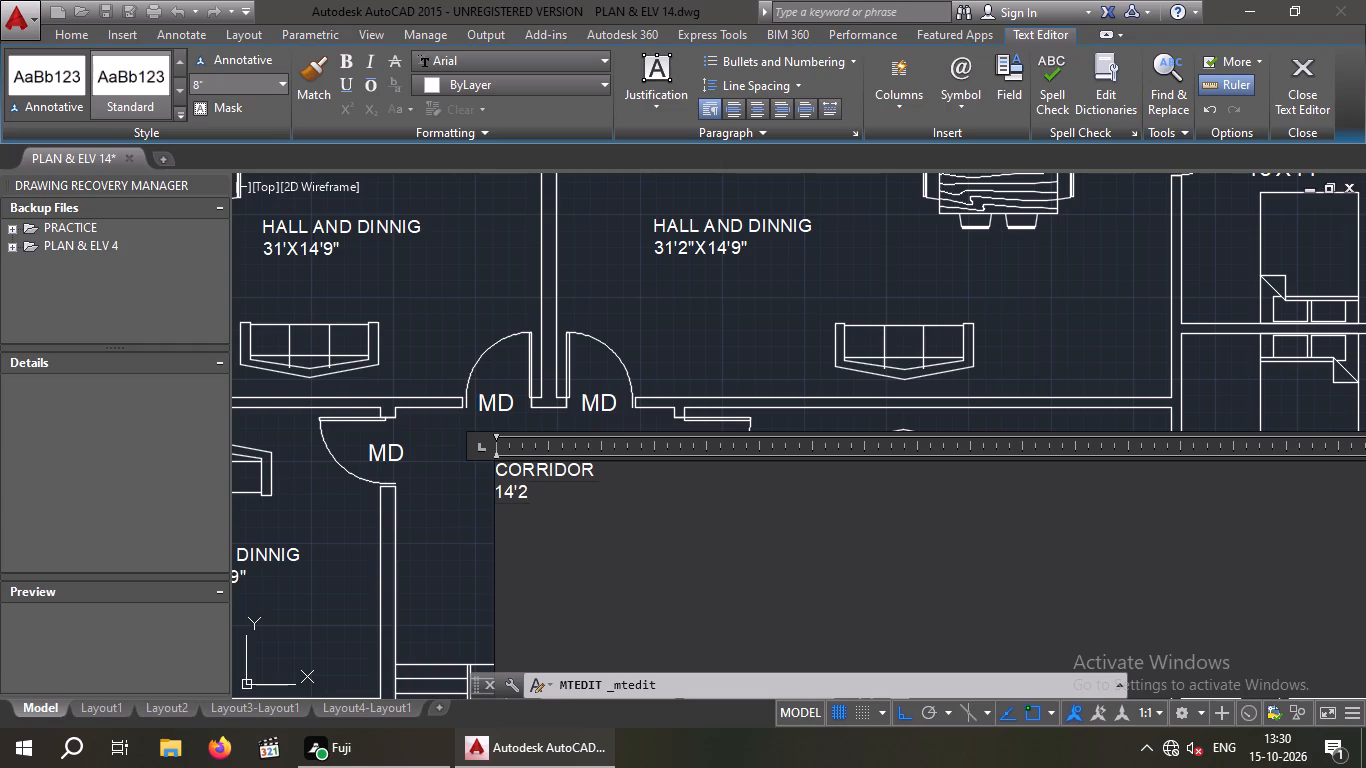
key("shift+quotedbl")
key("space")
type("X")
key("space")
type("14")
key("apostrophe")
key("9")
key("shift+quotedbl")
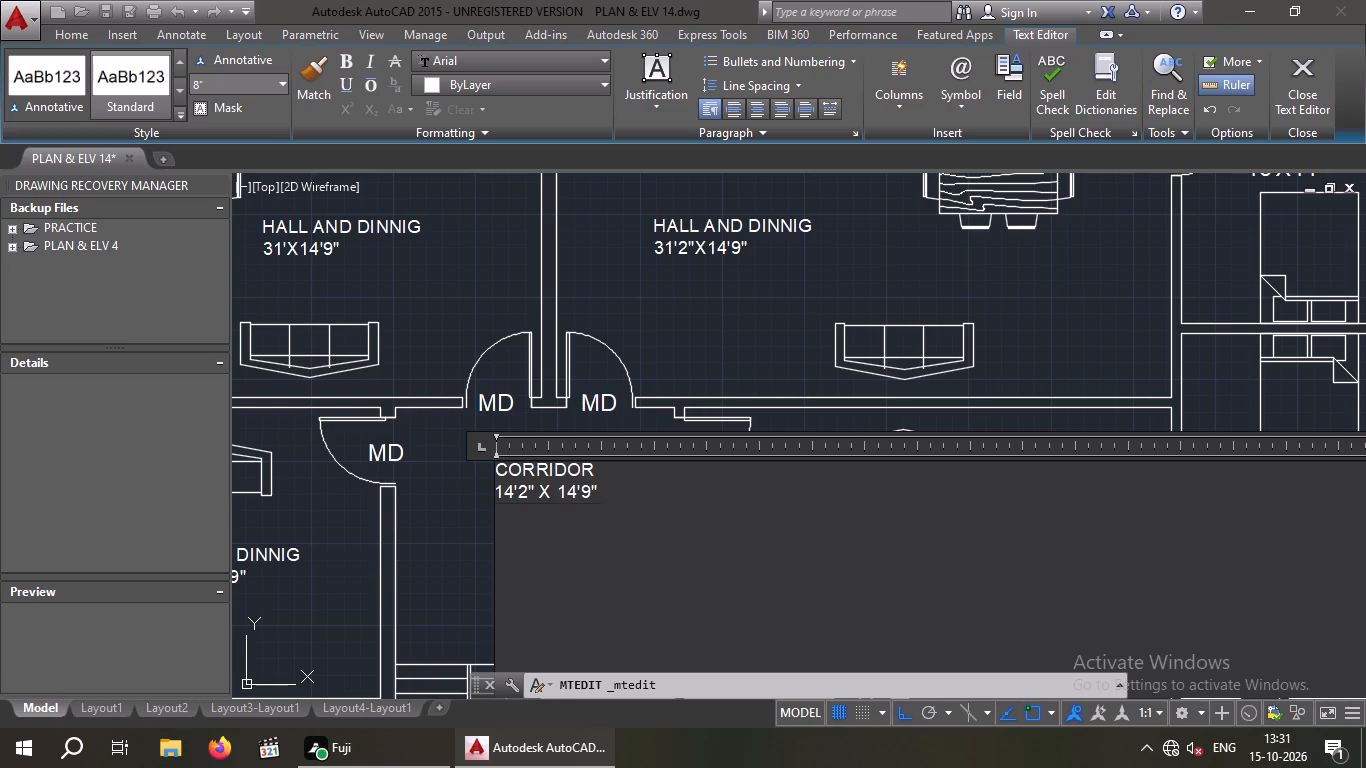
left_click(556, 493)
key("BackSpace")
key("Left")
key("BackSpace")
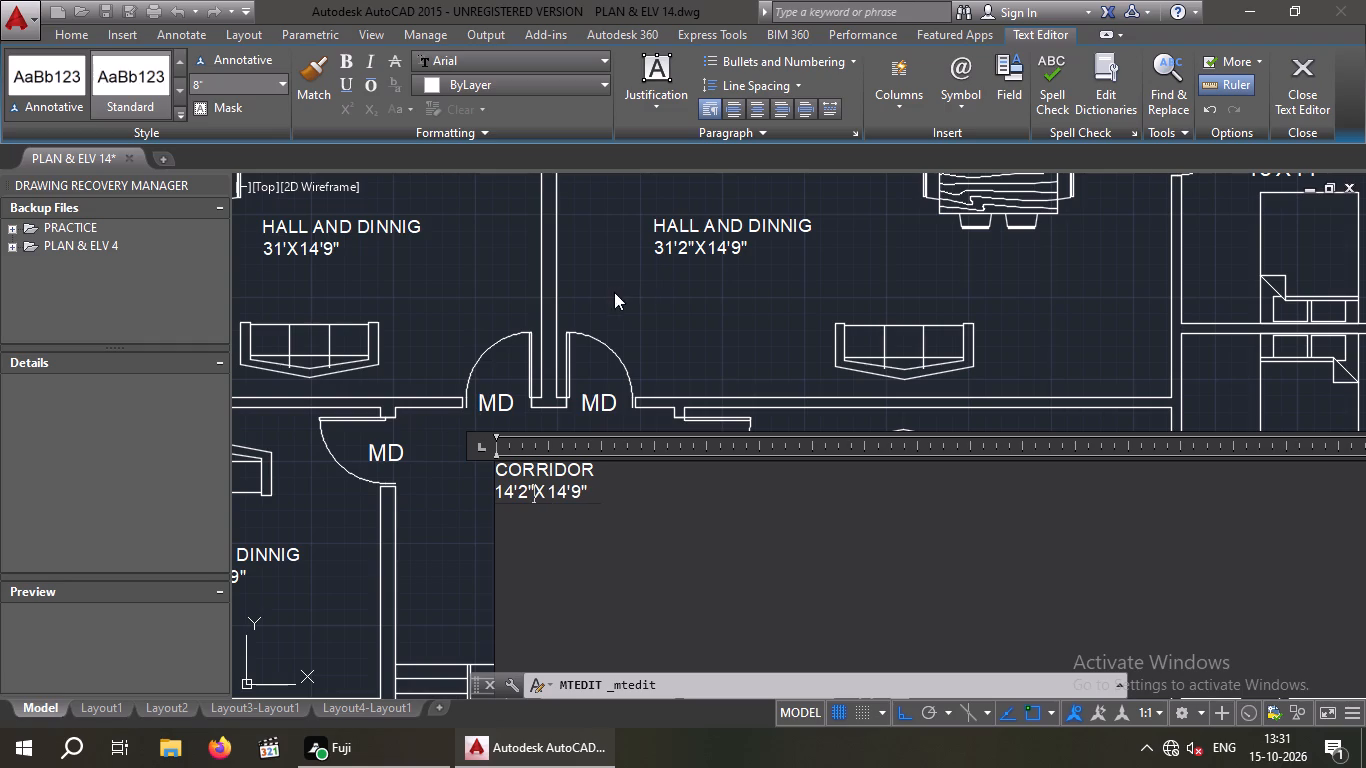
left_click(614, 292)
Move the CORRIDOR 14'2"X14'9" label slightly down towards the staircase, with Ortho off.
scroll(544, 474, "down", 1)
scroll(552, 481, "up", 1)
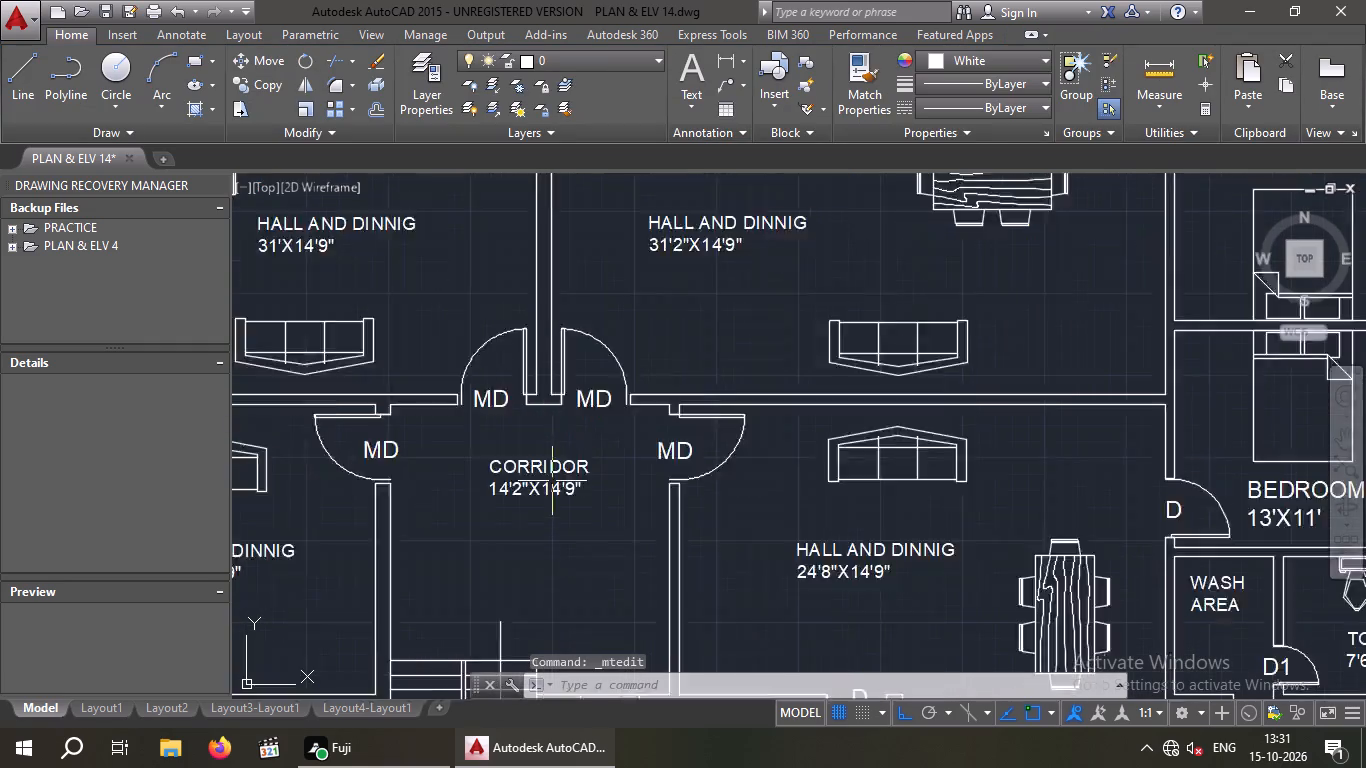
scroll(553, 481, "up", 1)
left_click_drag(587, 416, 599, 430)
left_click(500, 518)
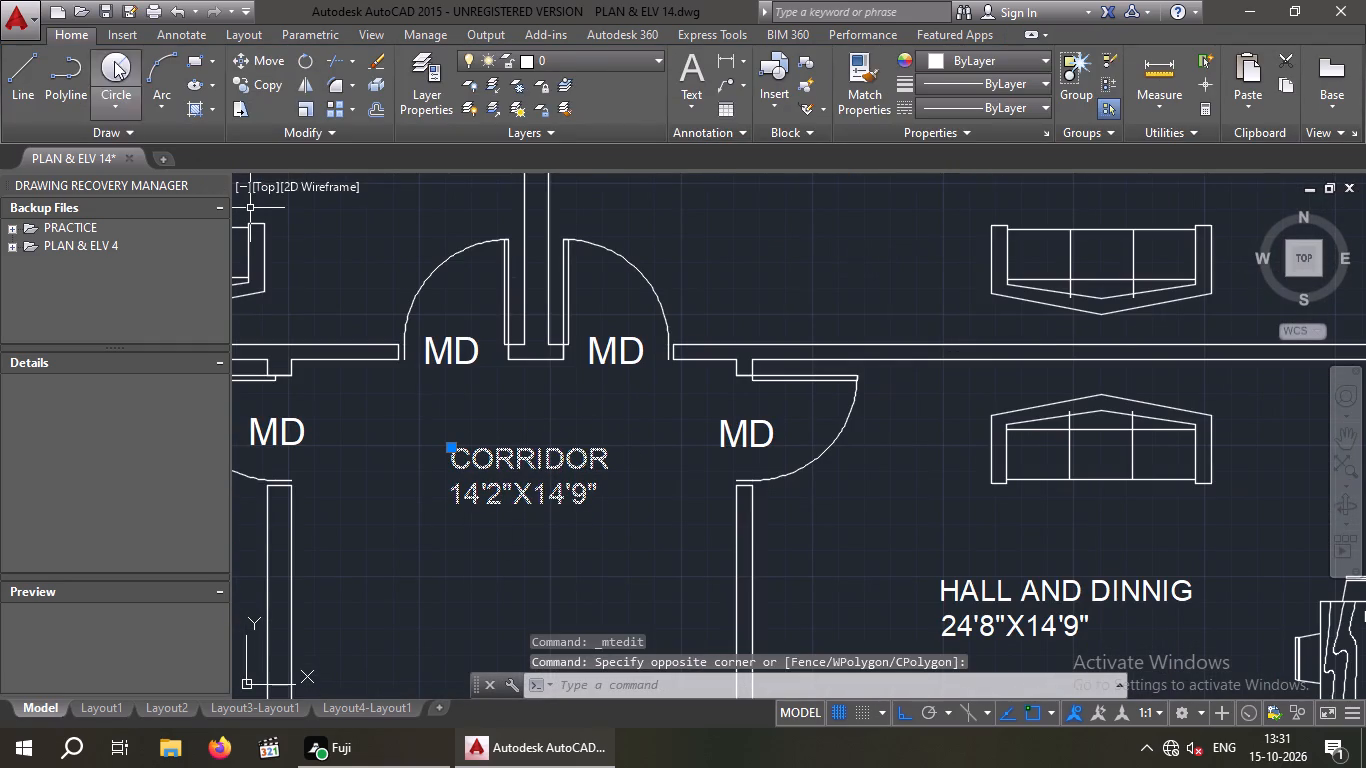
left_click(248, 59)
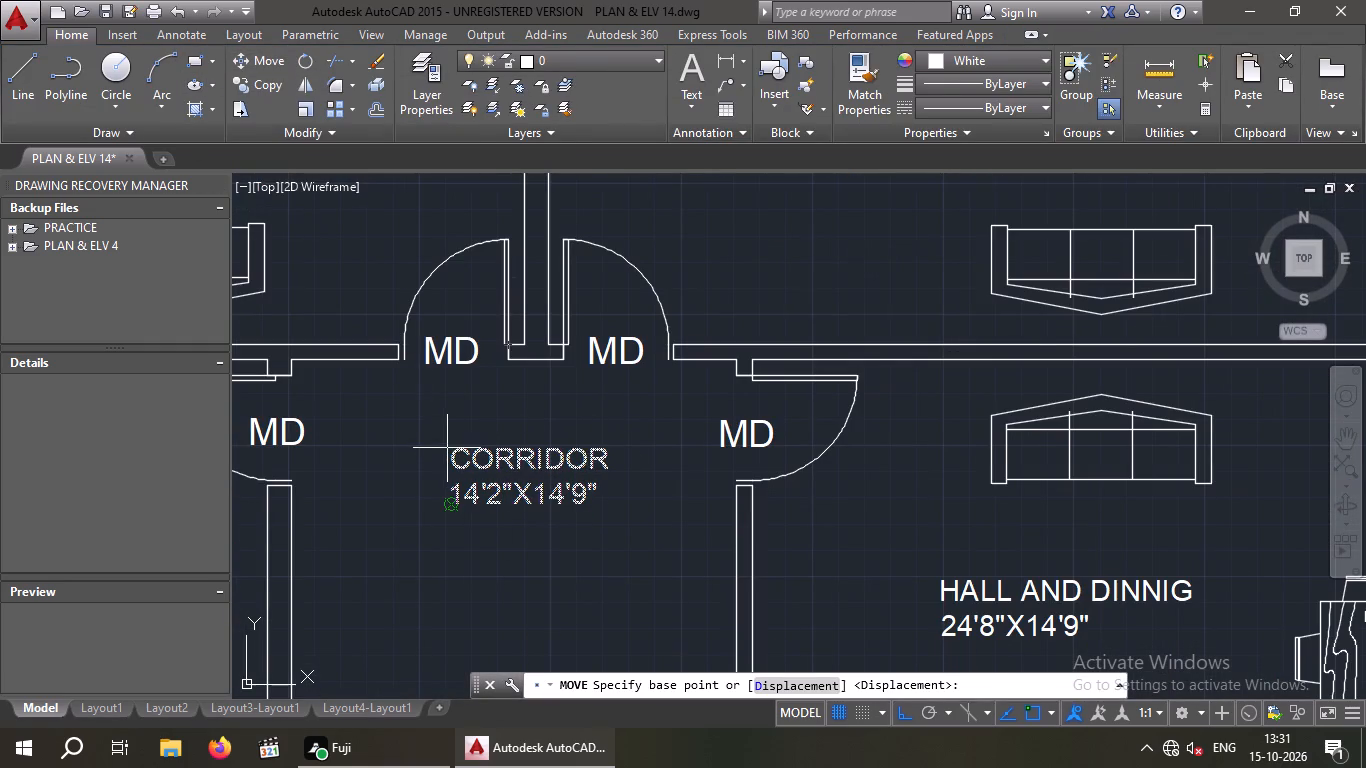
left_click(451, 450)
scroll(472, 498, "down", 1)
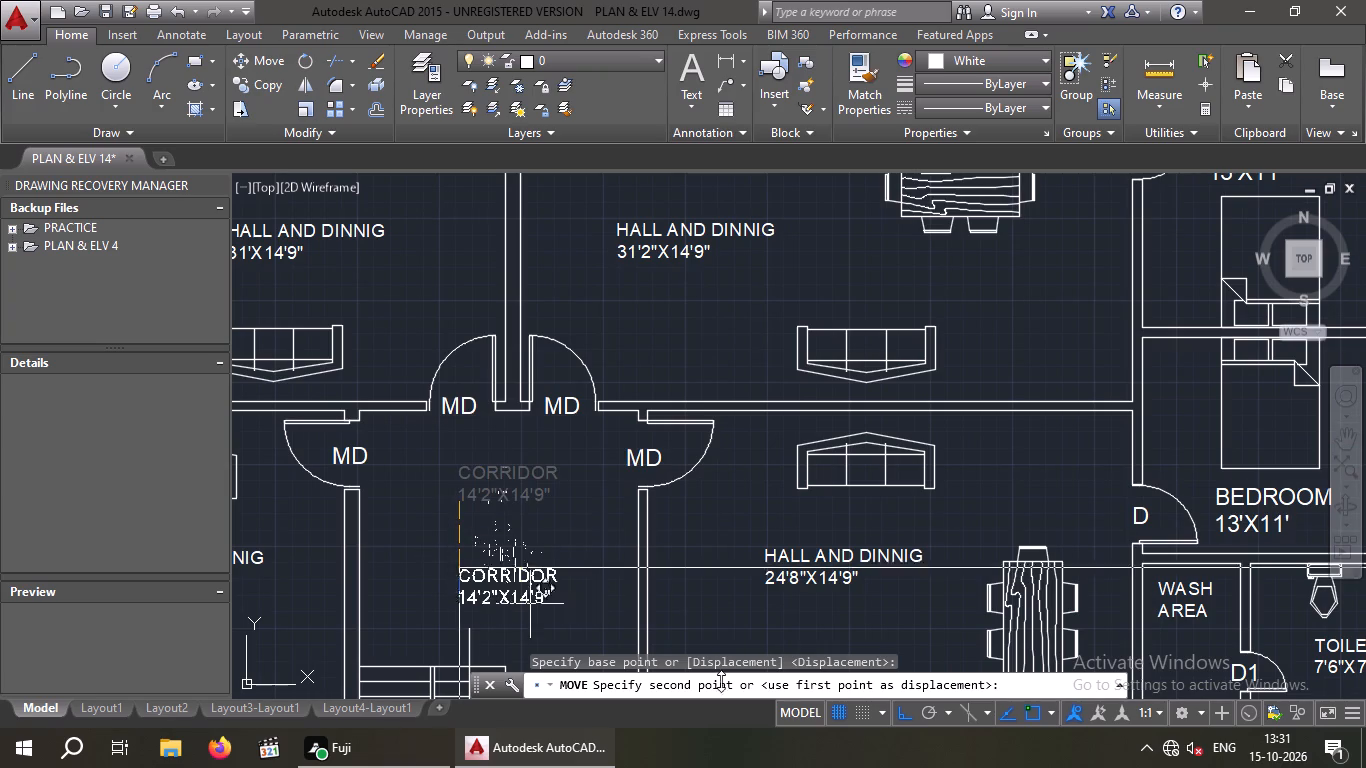
left_click(898, 714)
scroll(435, 556, "up", 1)
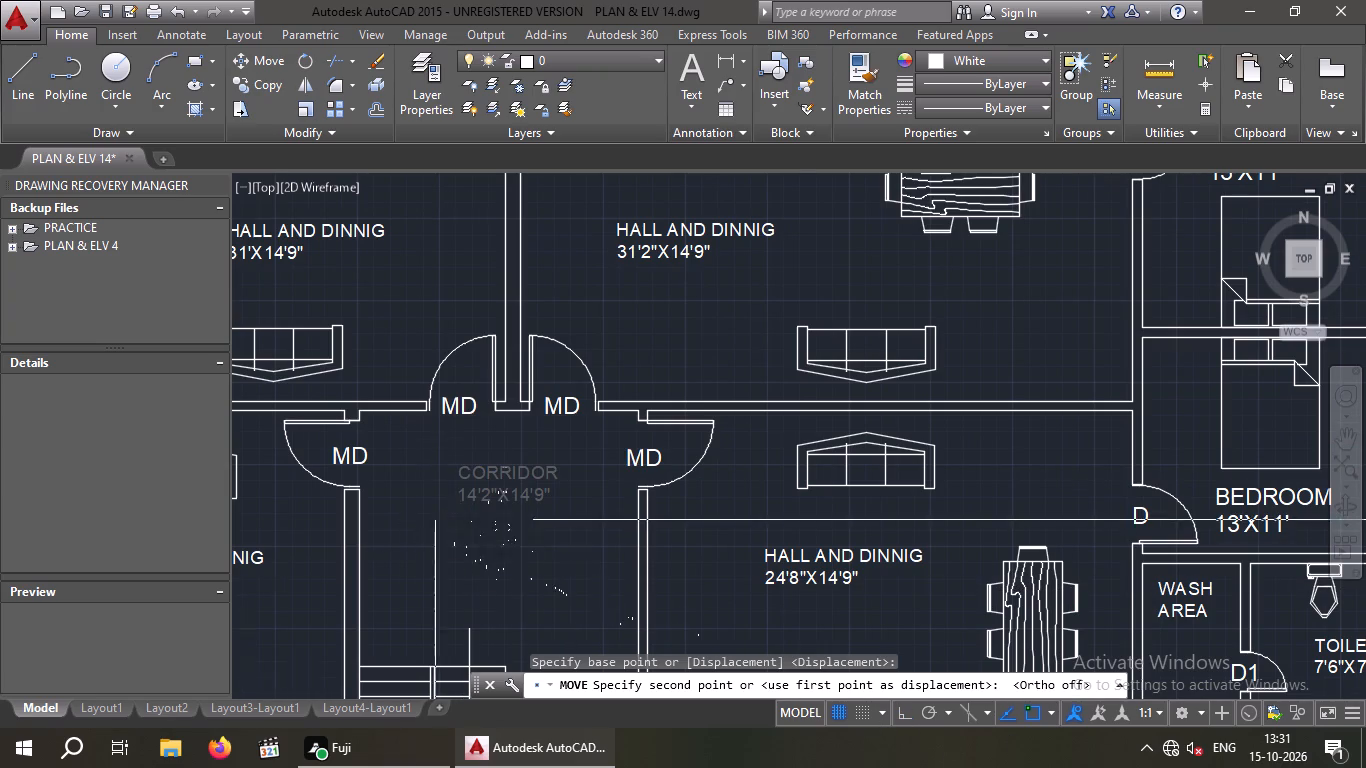
scroll(435, 556, "up", 1)
left_click(453, 528)
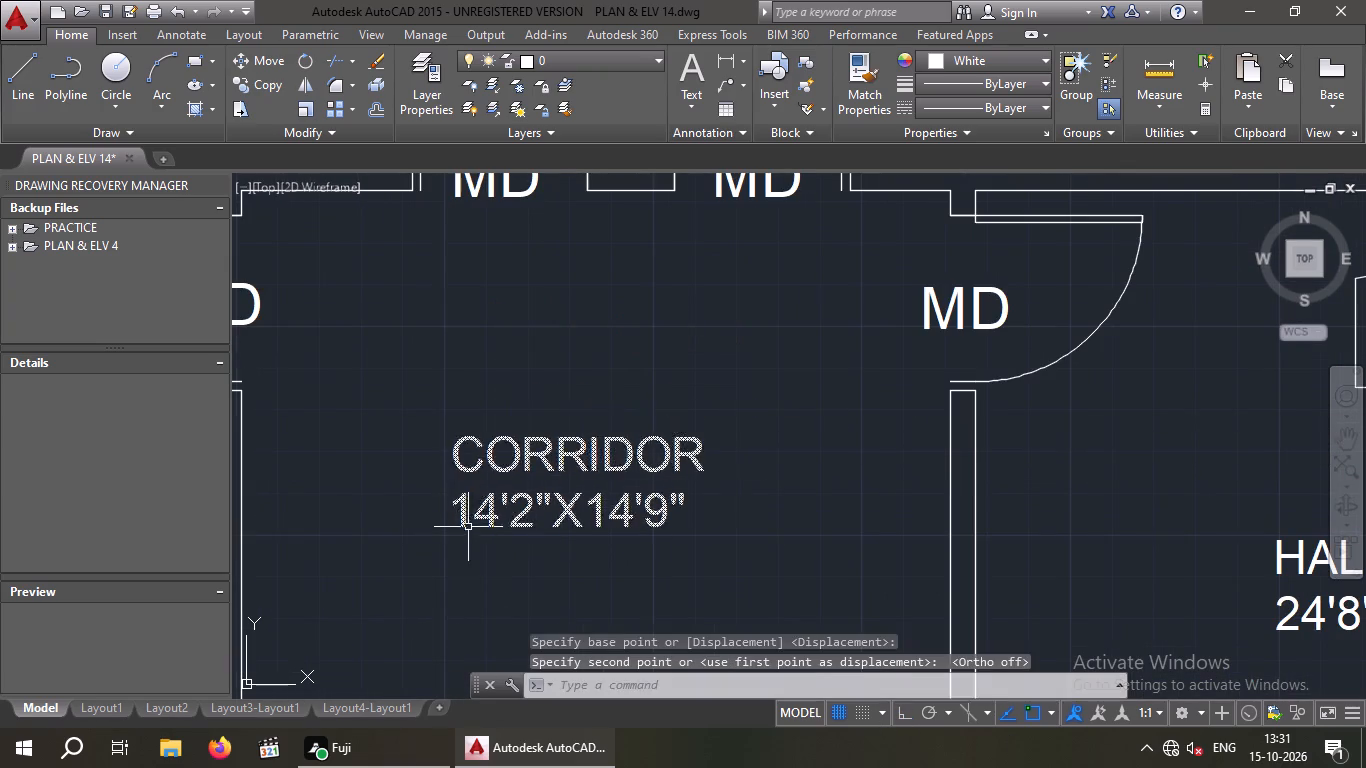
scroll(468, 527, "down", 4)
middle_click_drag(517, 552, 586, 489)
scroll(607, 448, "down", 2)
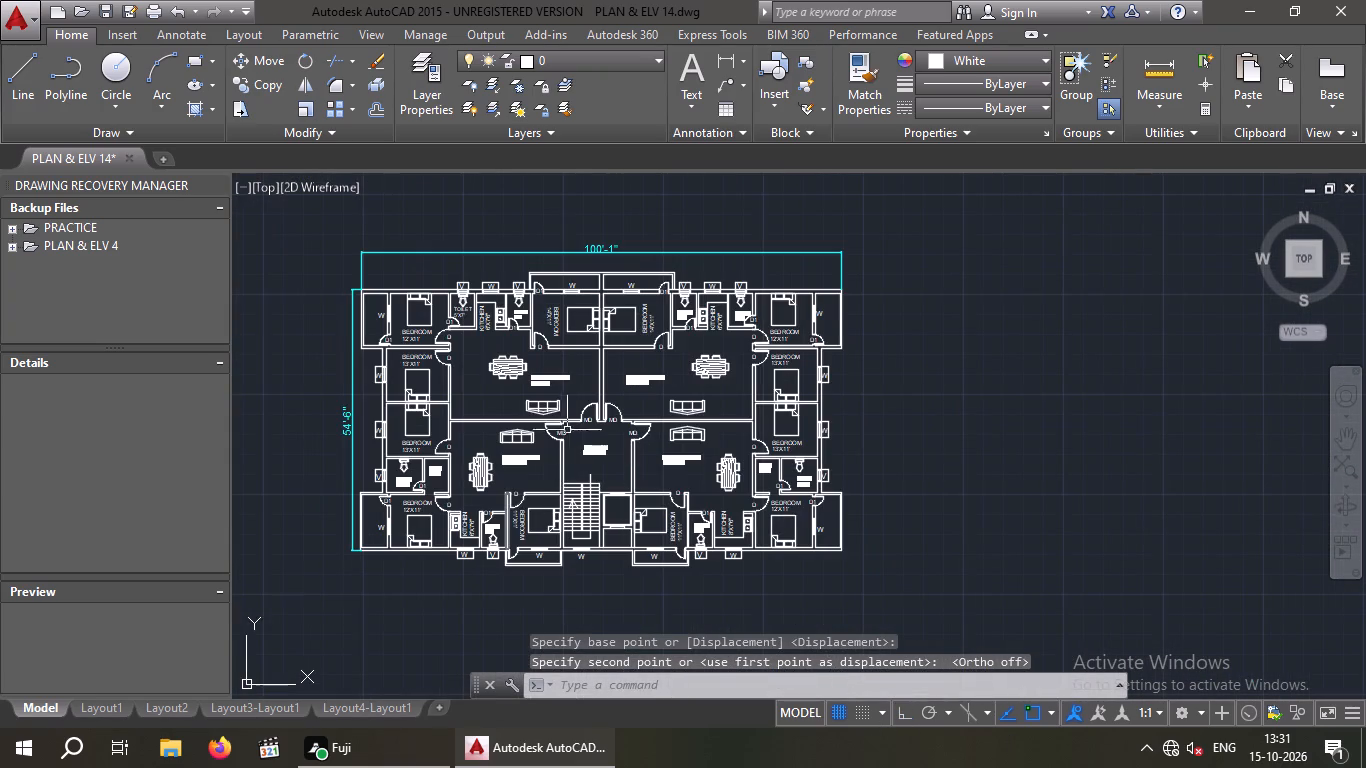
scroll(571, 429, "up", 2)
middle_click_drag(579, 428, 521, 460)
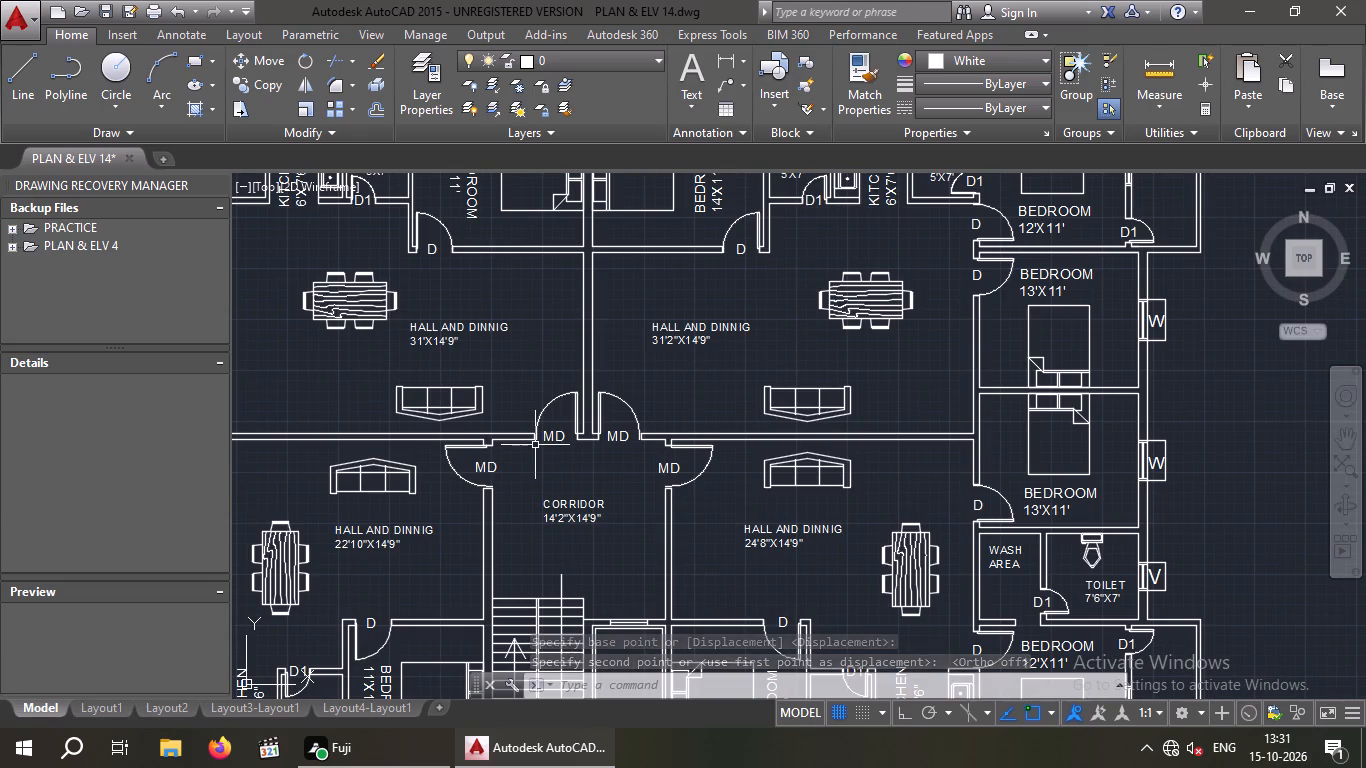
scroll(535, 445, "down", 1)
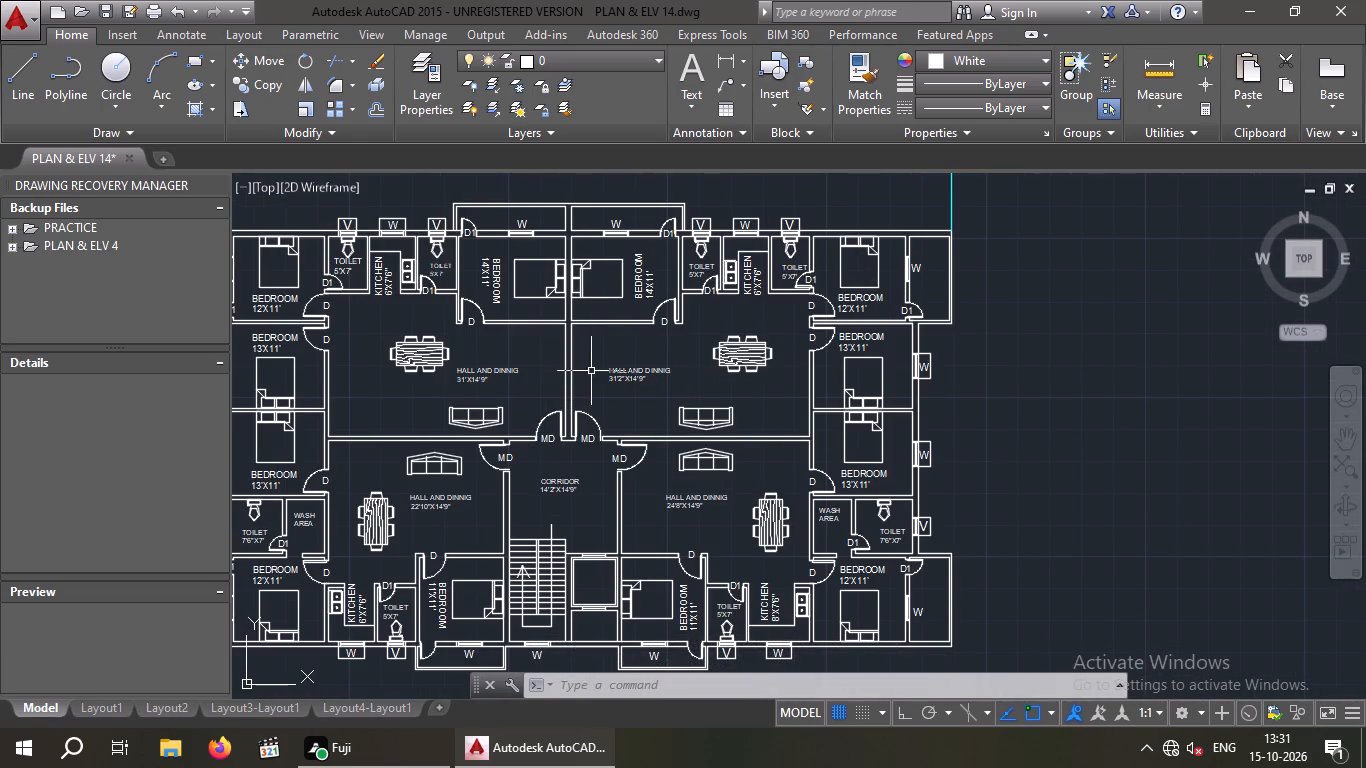
Copy the WASH AREA label of the lower-left flat to the corridor space just above the staircase.
middle_click_drag(592, 369, 704, 313)
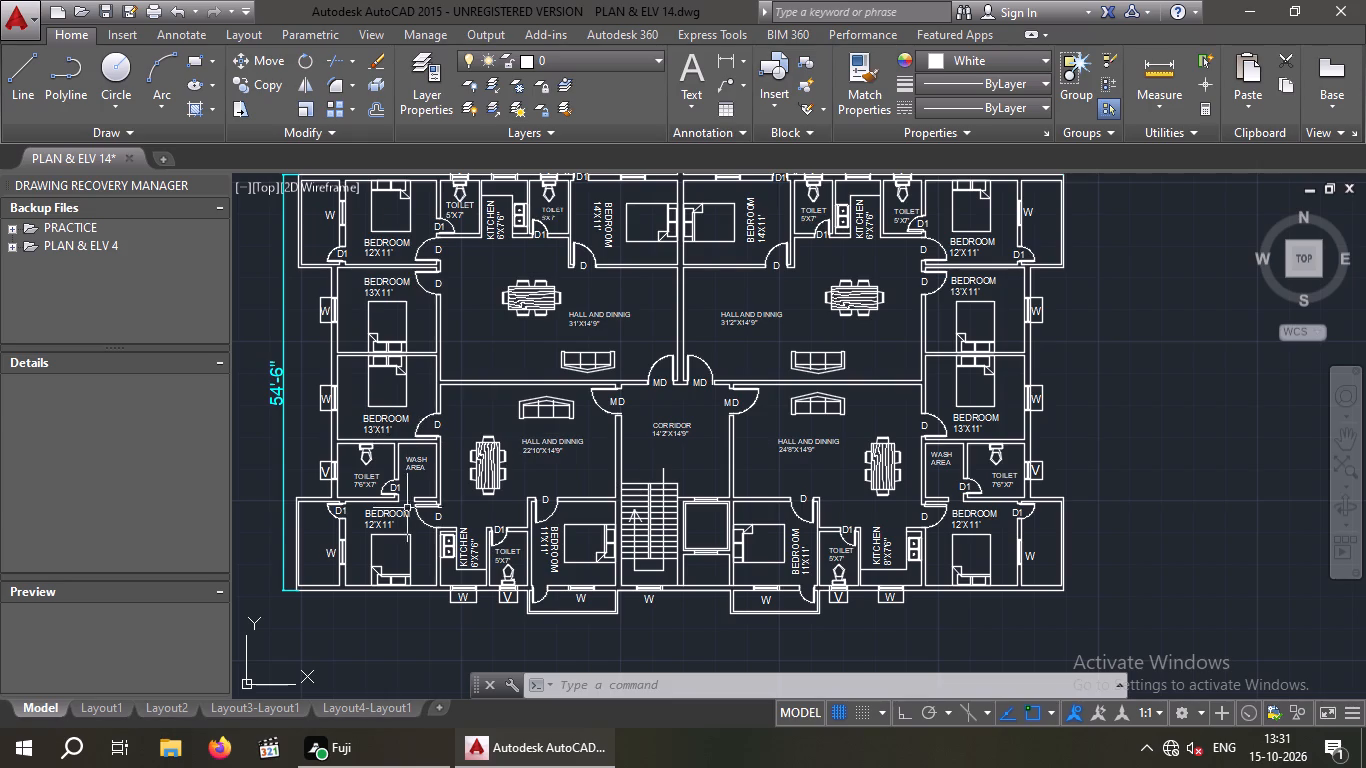
scroll(410, 469, "down", 3)
scroll(412, 469, "up", 3)
scroll(515, 466, "up", 1)
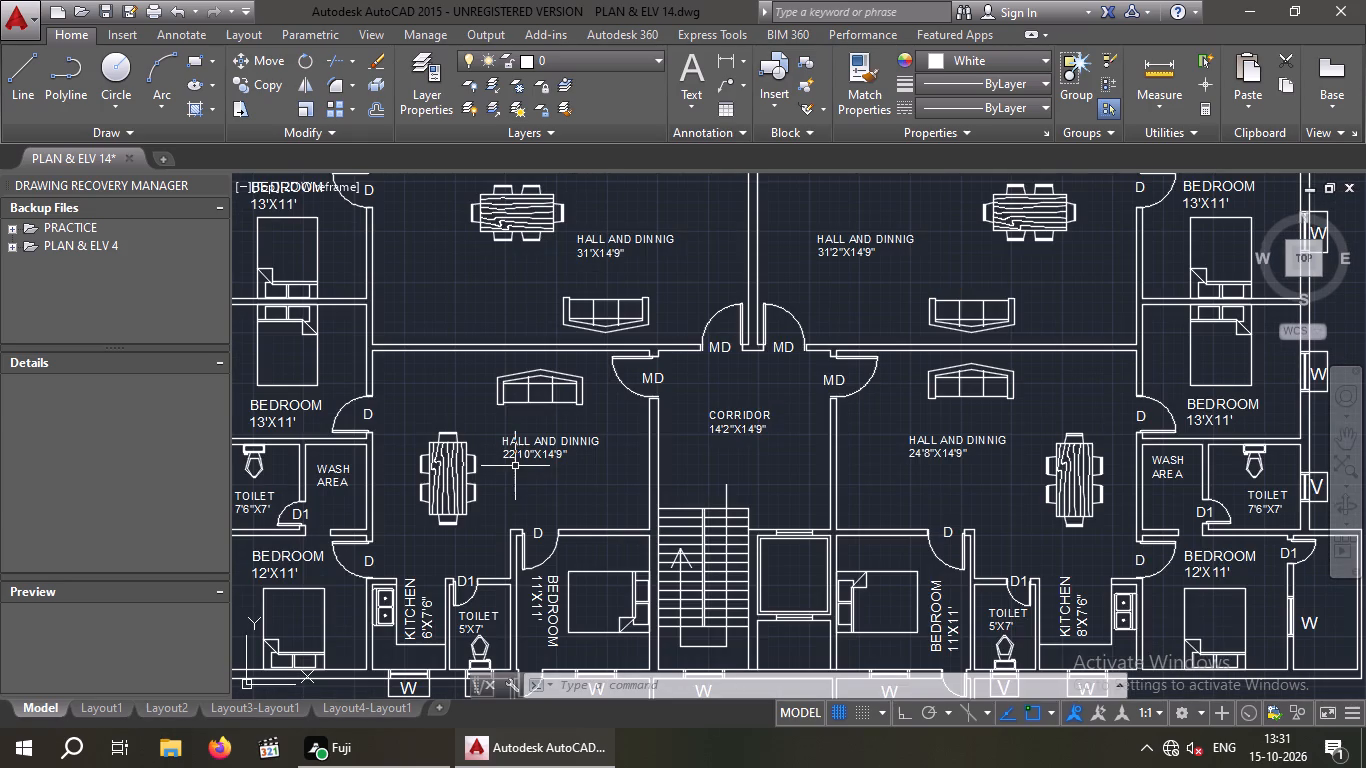
left_click(323, 485)
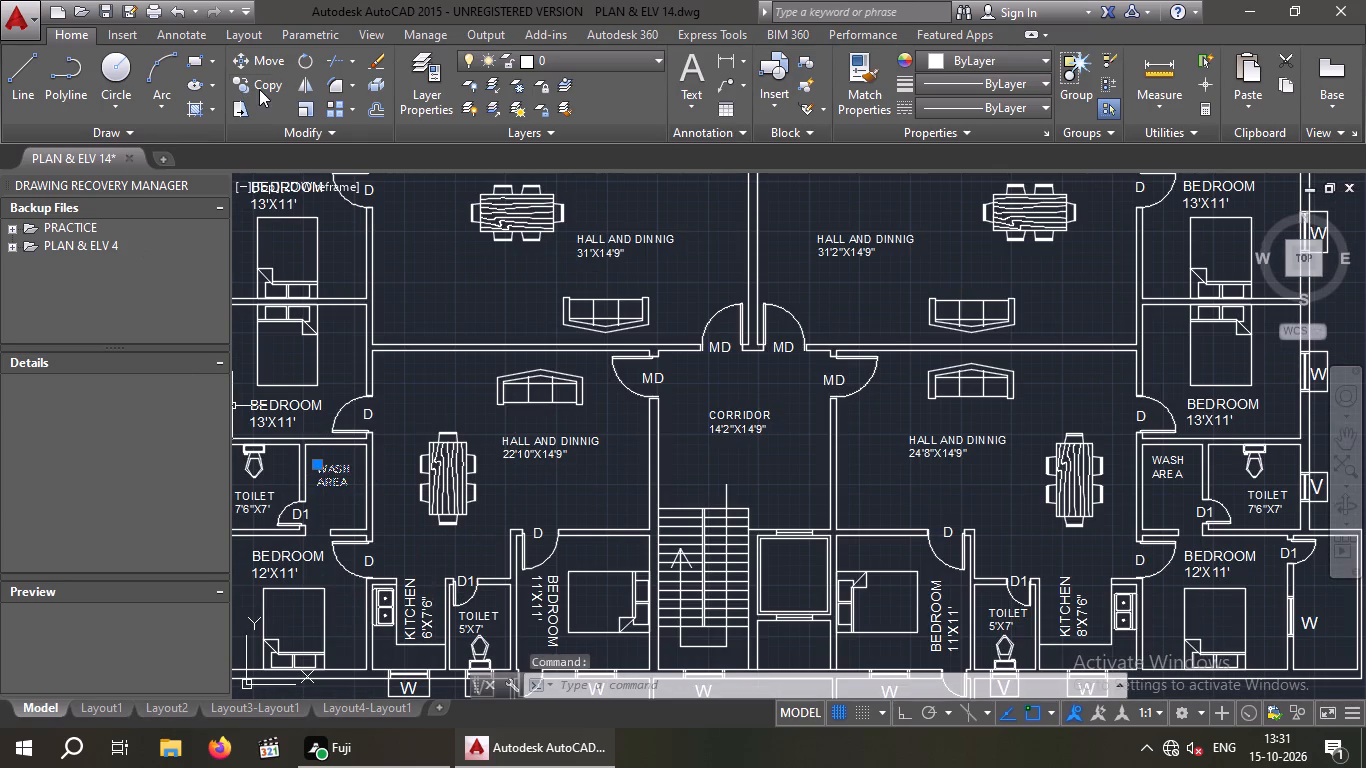
left_click(259, 89)
left_click(312, 479)
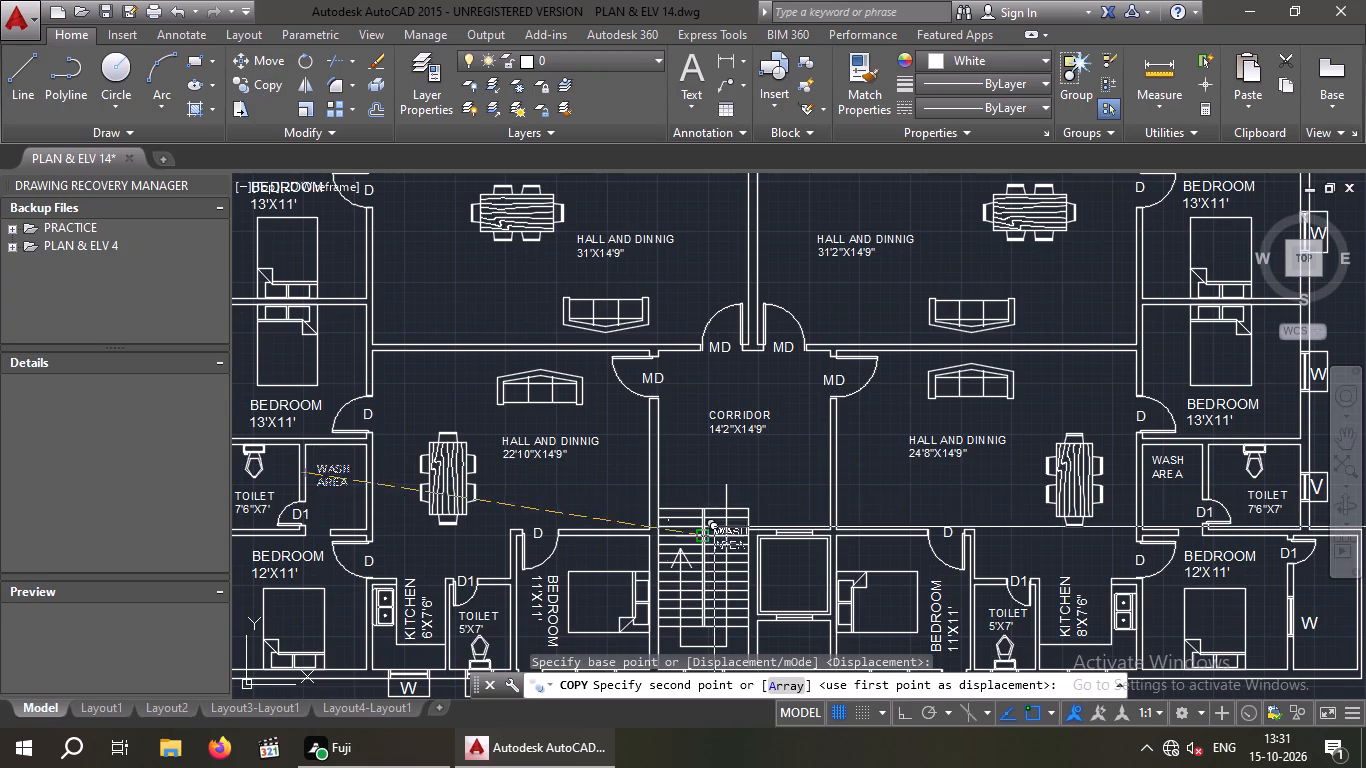
scroll(646, 488, "up", 2)
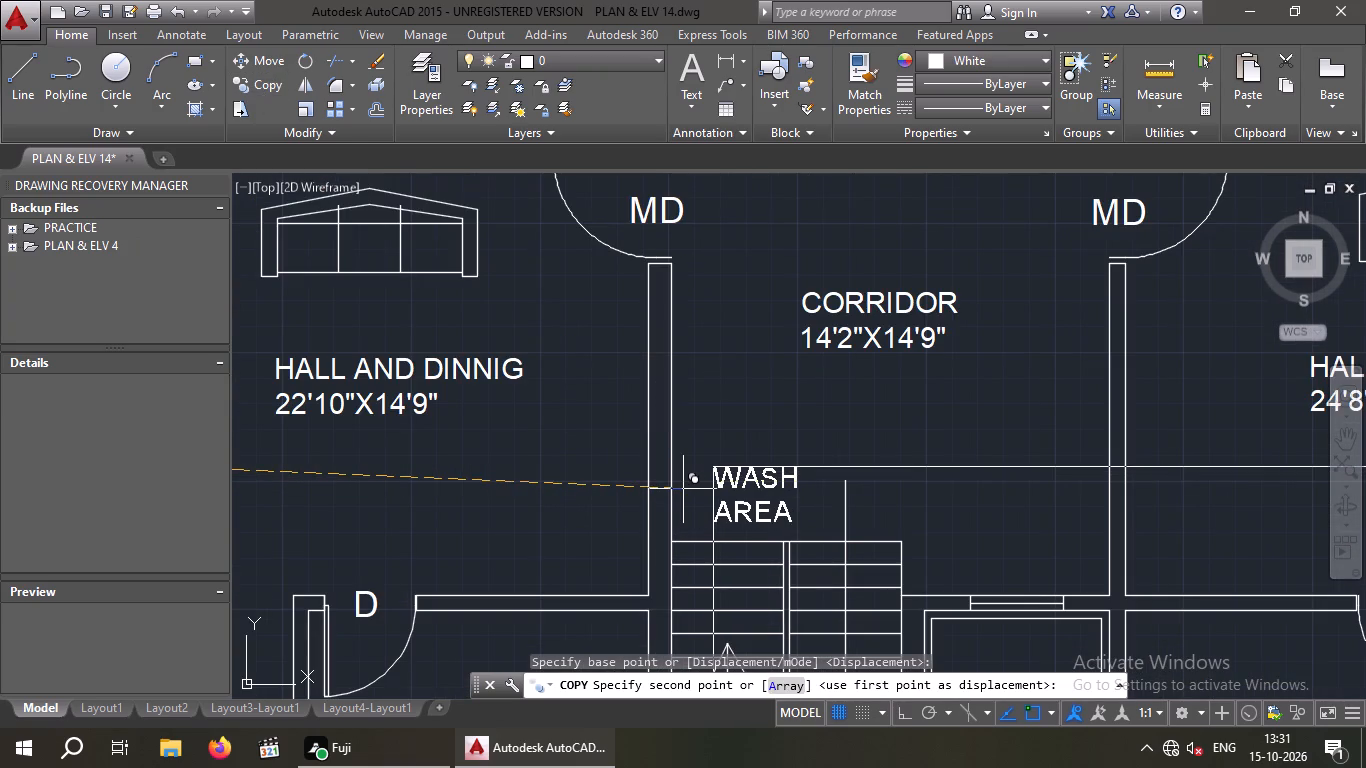
left_click(684, 487)
key("Escape")
key("Escape")
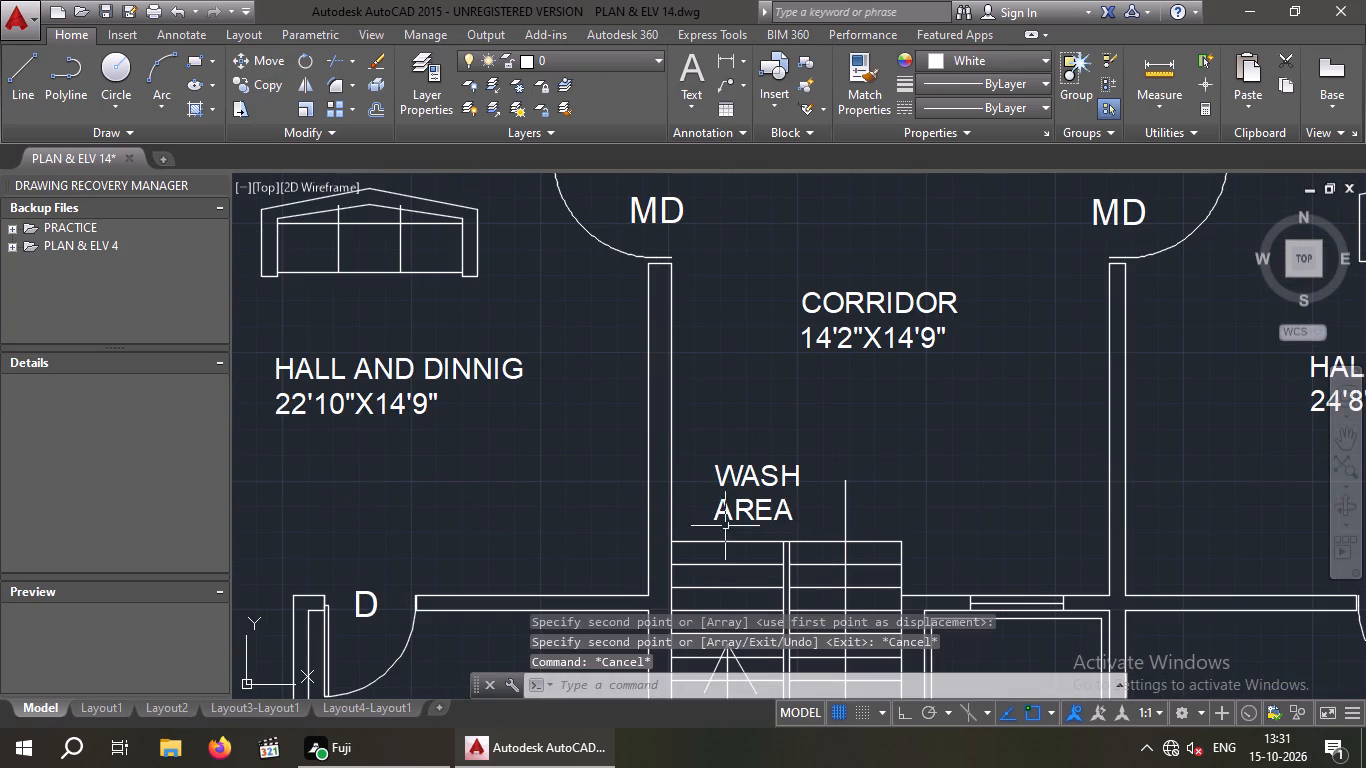
Replace the text of the copied WASH AREA label above the staircase with STAIRE.
left_click_drag(809, 466, 791, 493)
left_click(689, 521)
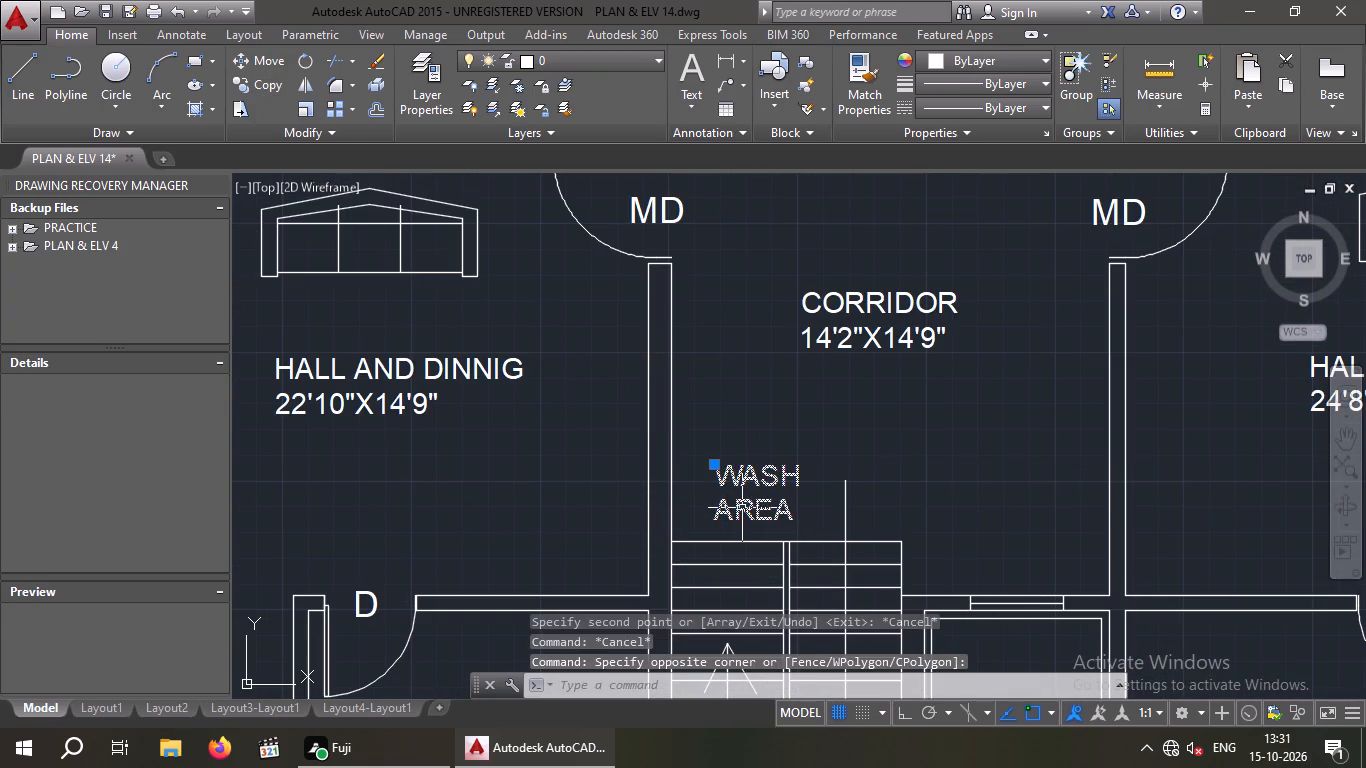
double_click(742, 507)
key("Escape")
double_click(742, 507)
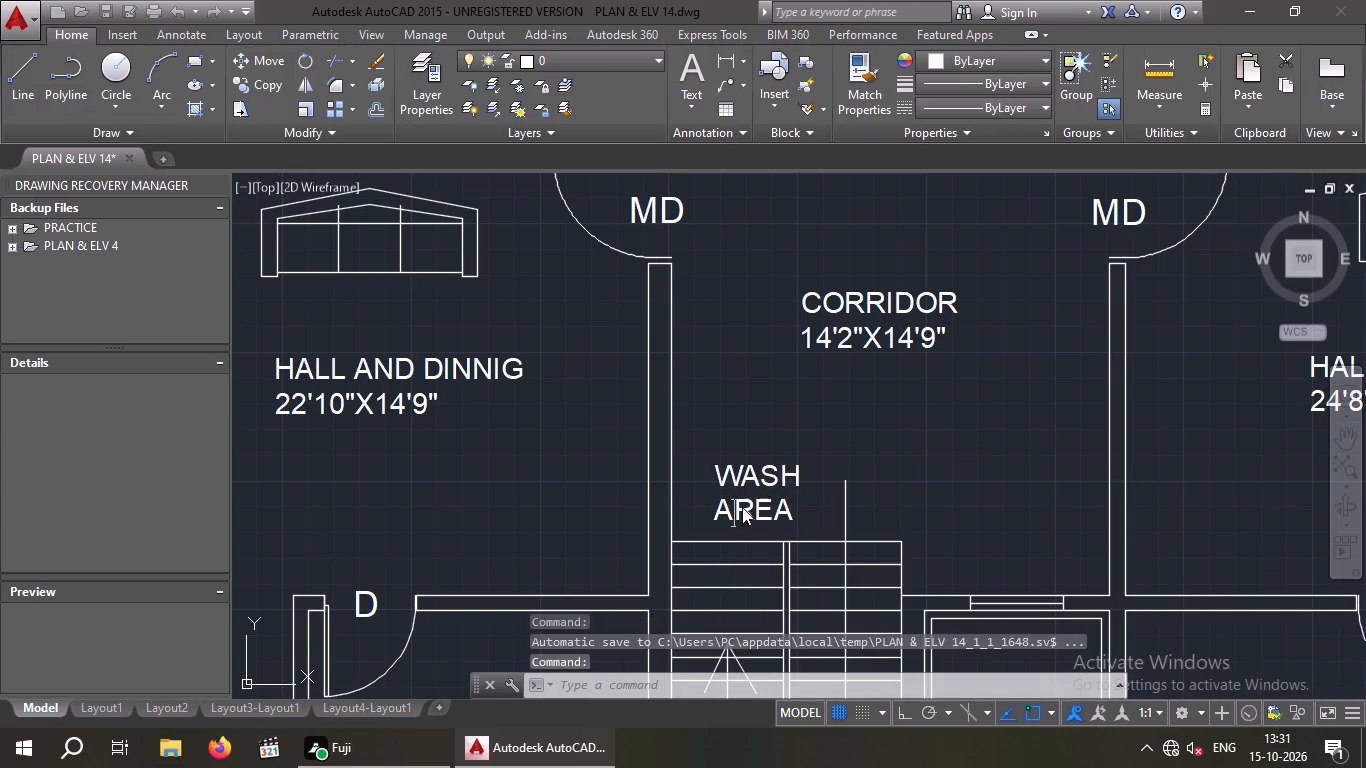
left_click(782, 505)
left_click(810, 510)
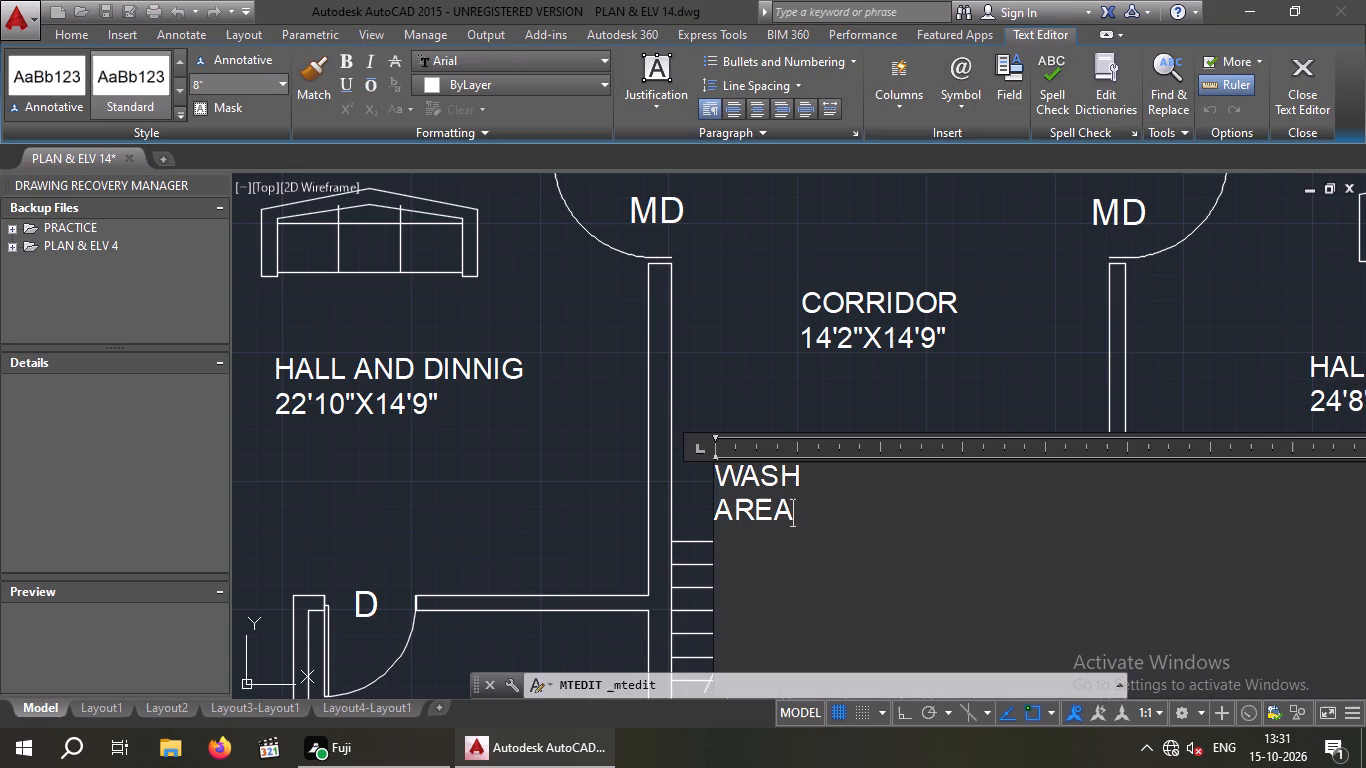
key("BackSpace")
key("BackSpace")
key("BackSpace")
key("BackSpace")
key("BackSpace")
key("BackSpace")
key("BackSpace")
key("BackSpace")
key("BackSpace")
key("BackSpace")
key("BackSpace")
key("BackSpace")
key("BackSpace")
key("BackSpace")
key("BackSpace")
key("BackSpace")
key("BackSpace")
key("BackSpace")
type("STAIRE")
left_click(765, 383)
Move the STAIRE label slightly down and left, closer to the top of the staircase.
scroll(777, 479, "up", 3)
scroll(865, 399, "down", 2)
left_click_drag(872, 382, 903, 434)
left_click(688, 482)
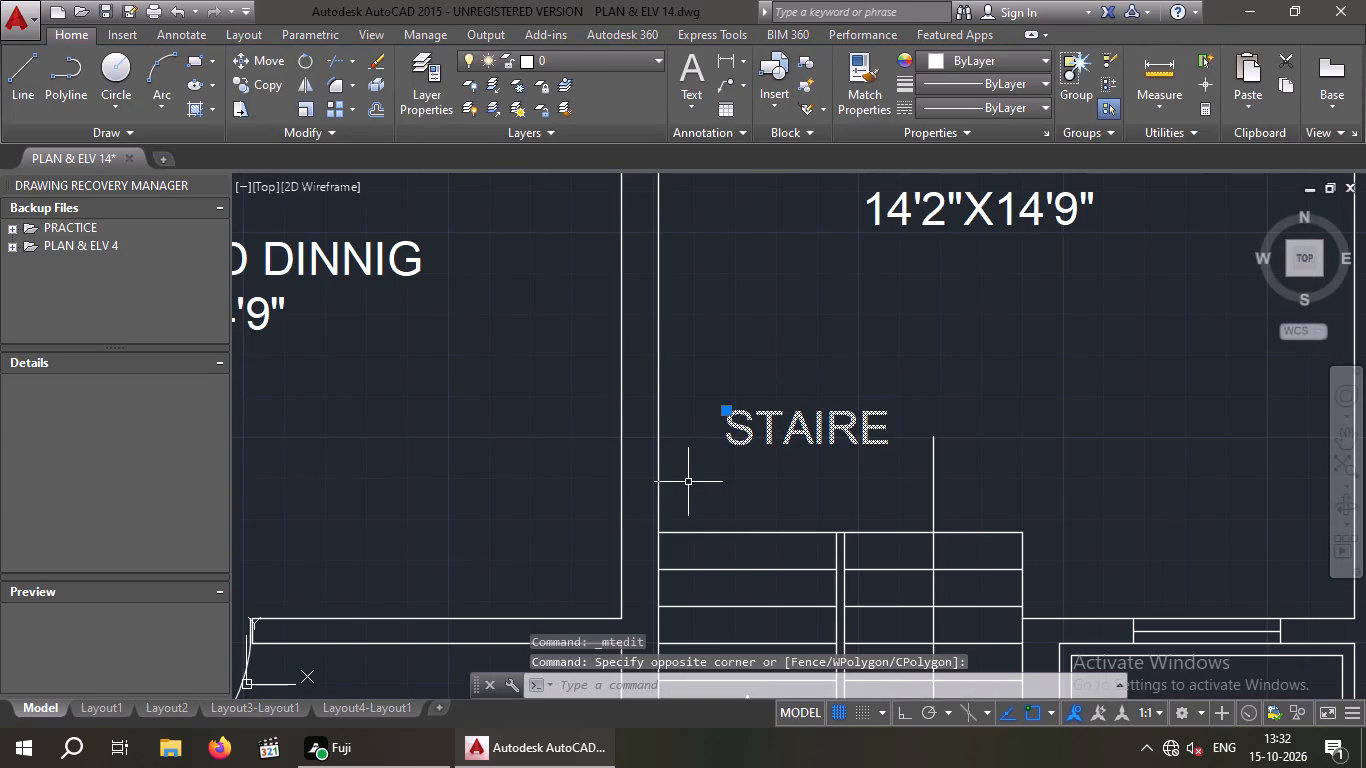
left_click(246, 51)
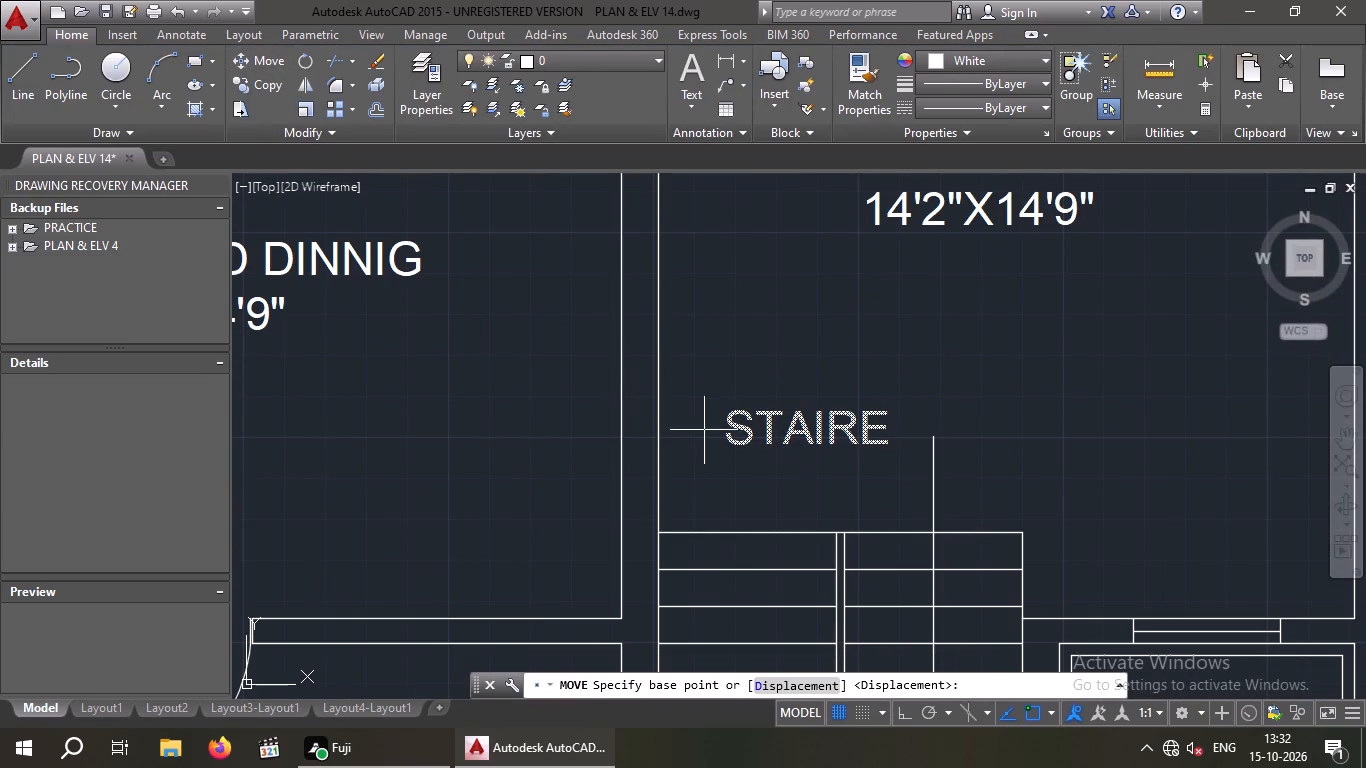
left_click(721, 441)
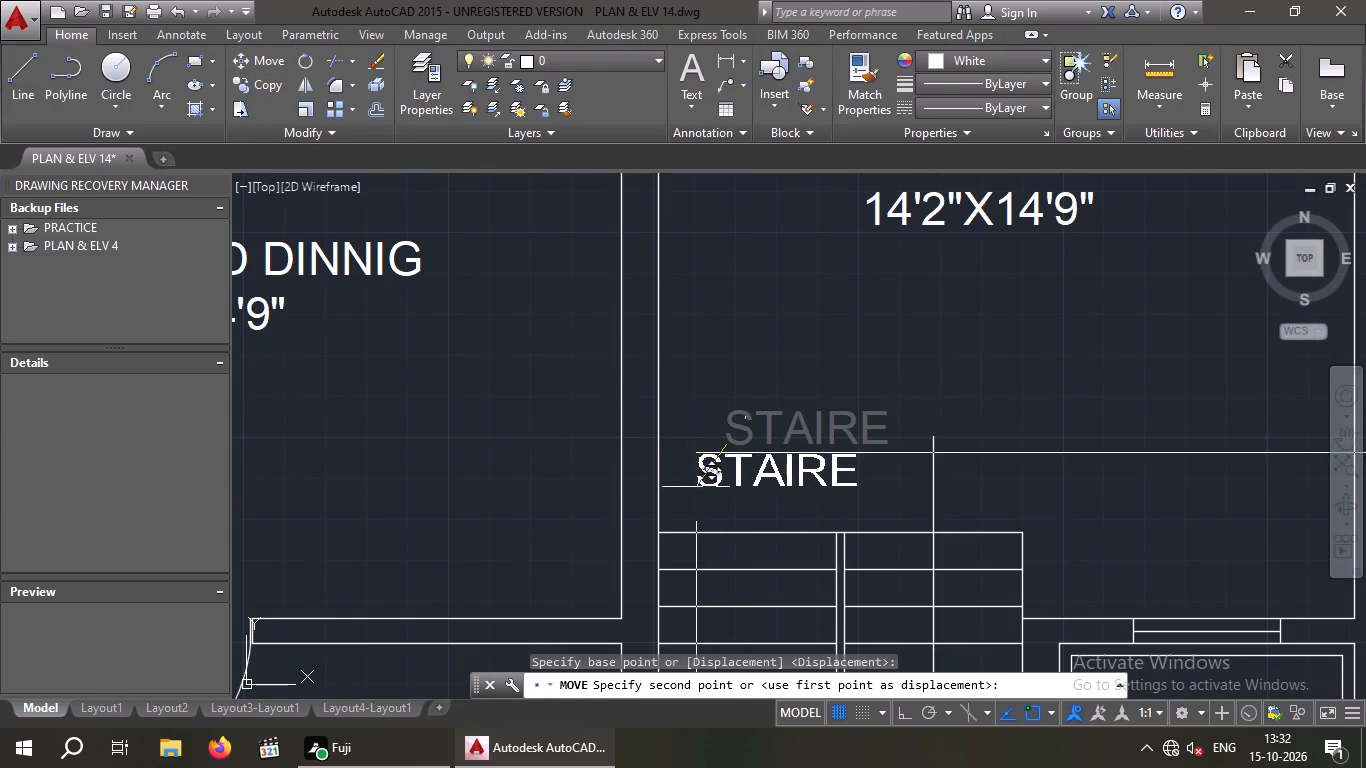
left_click(696, 487)
Examine the corridor, the staircase and the lift shaft down to the outer wall below the lift.
scroll(705, 456, "down", 3)
middle_click_drag(789, 420, 612, 480)
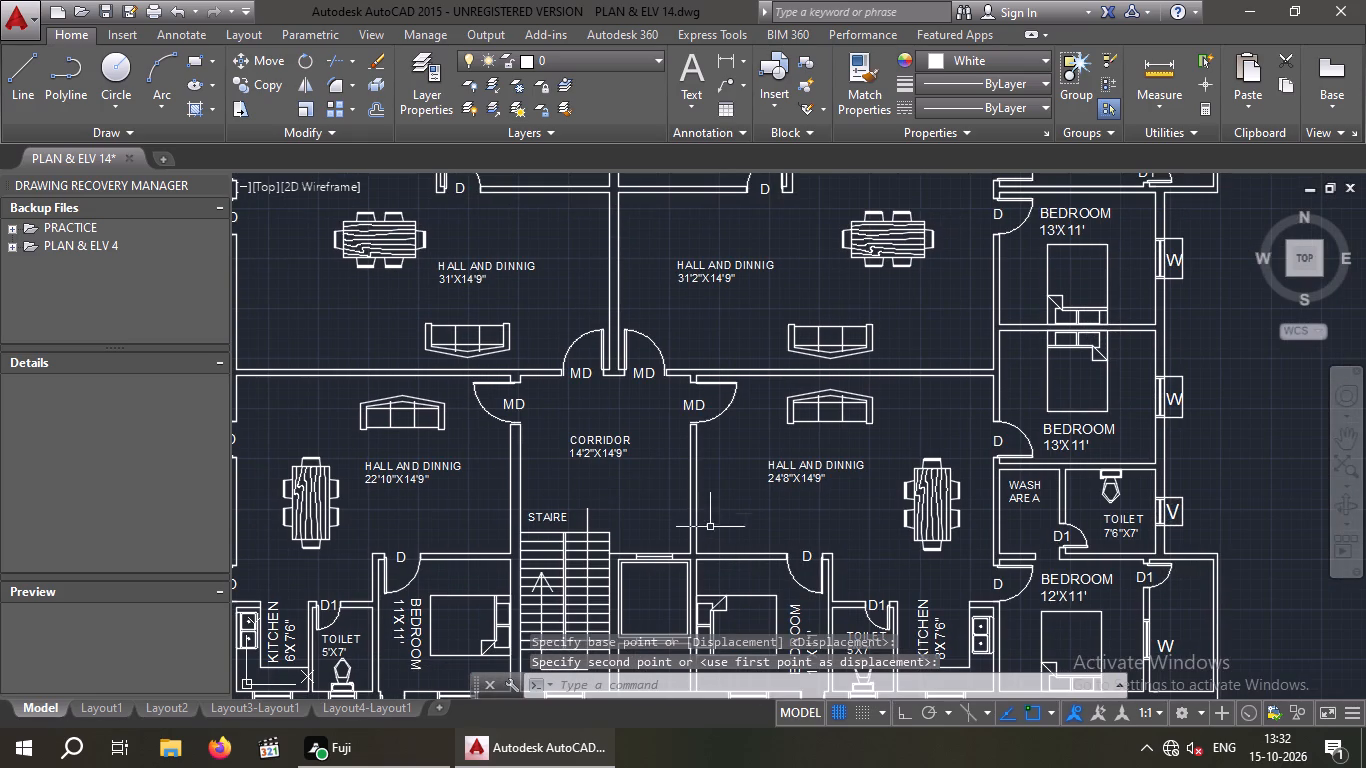
scroll(627, 468, "up", 2)
scroll(627, 467, "down", 2)
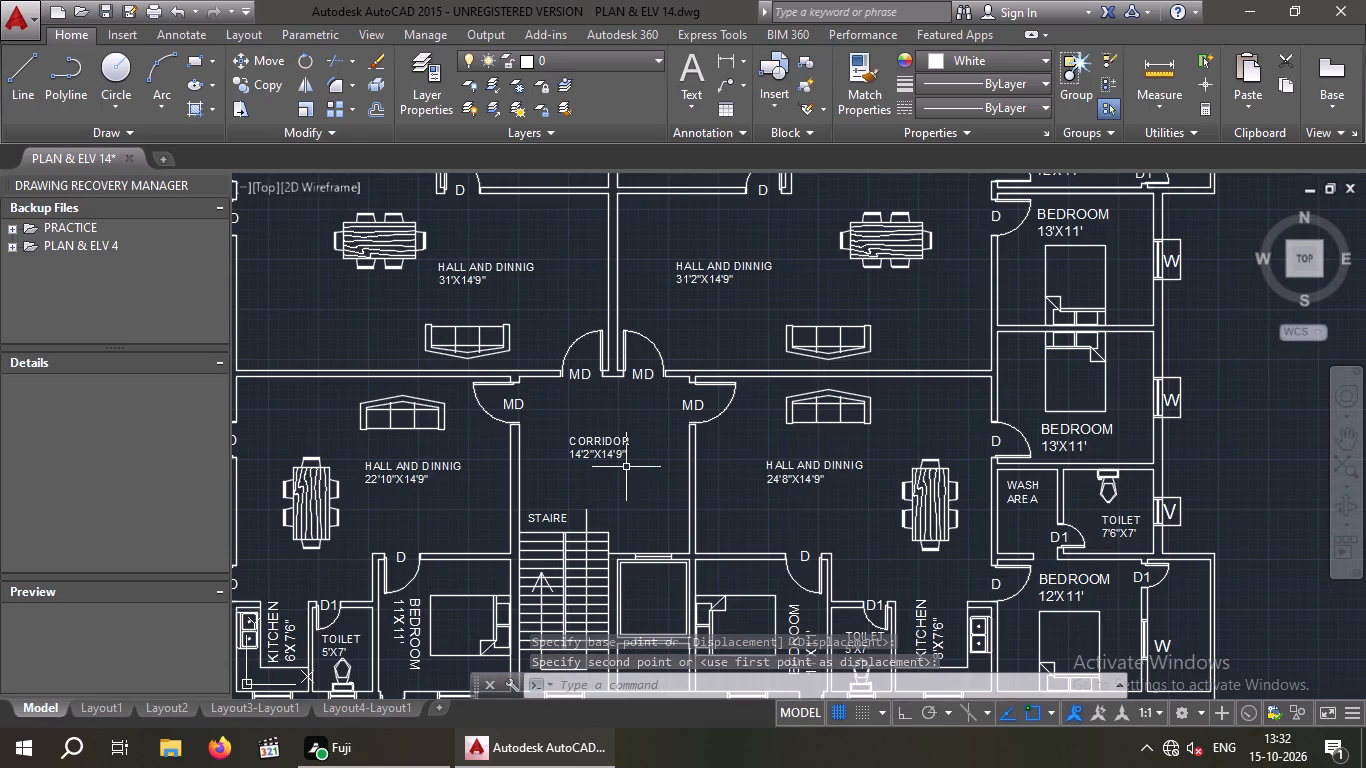
middle_click_drag(637, 463, 621, 429)
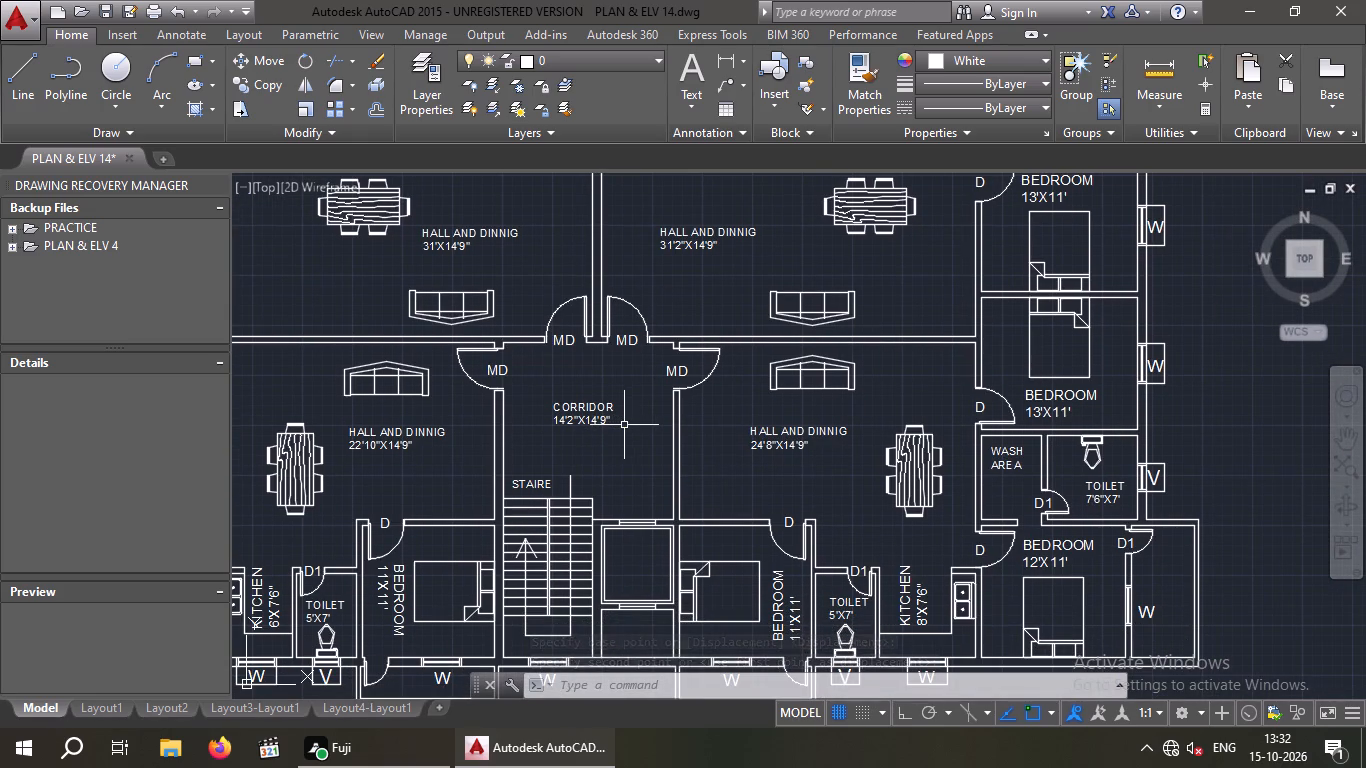
middle_click_drag(624, 425, 579, 412)
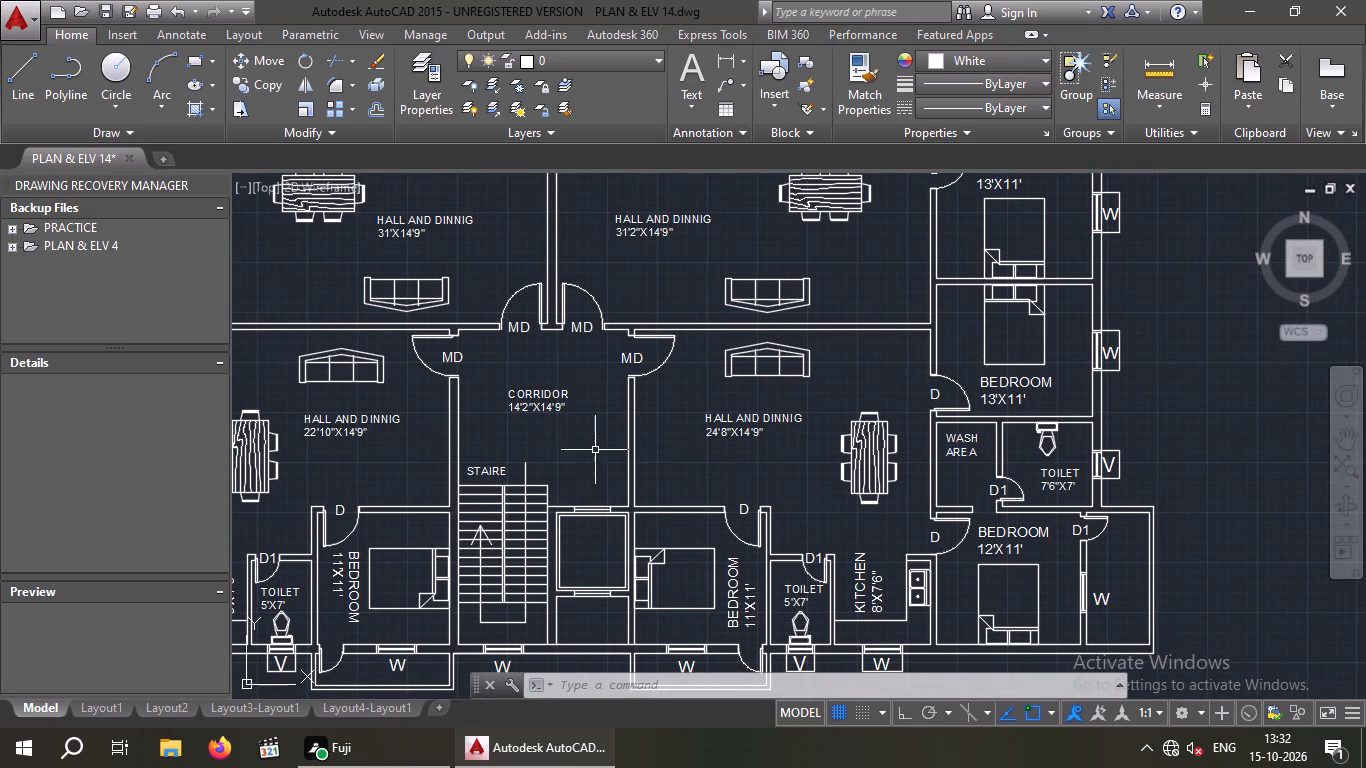
middle_click_drag(592, 483, 545, 426)
scroll(560, 527, "up", 2)
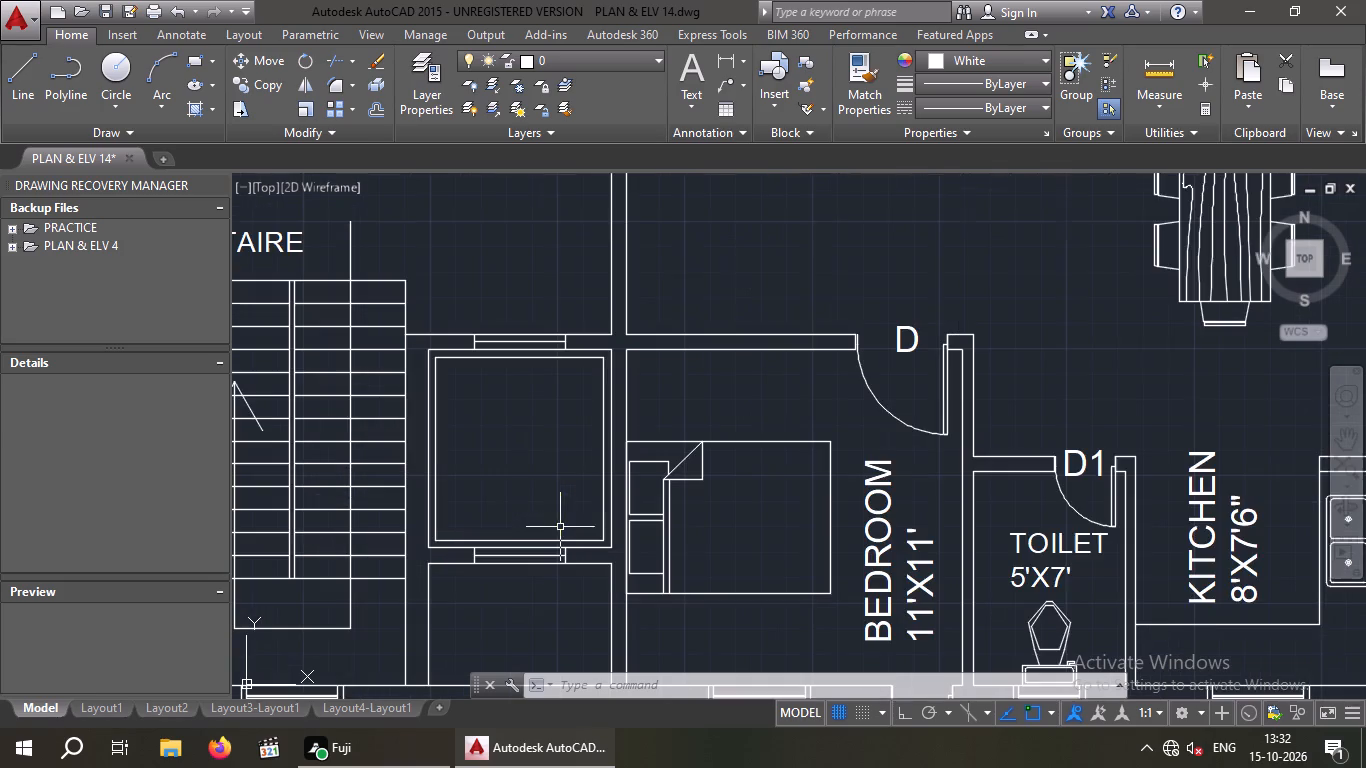
scroll(533, 437, "down", 2)
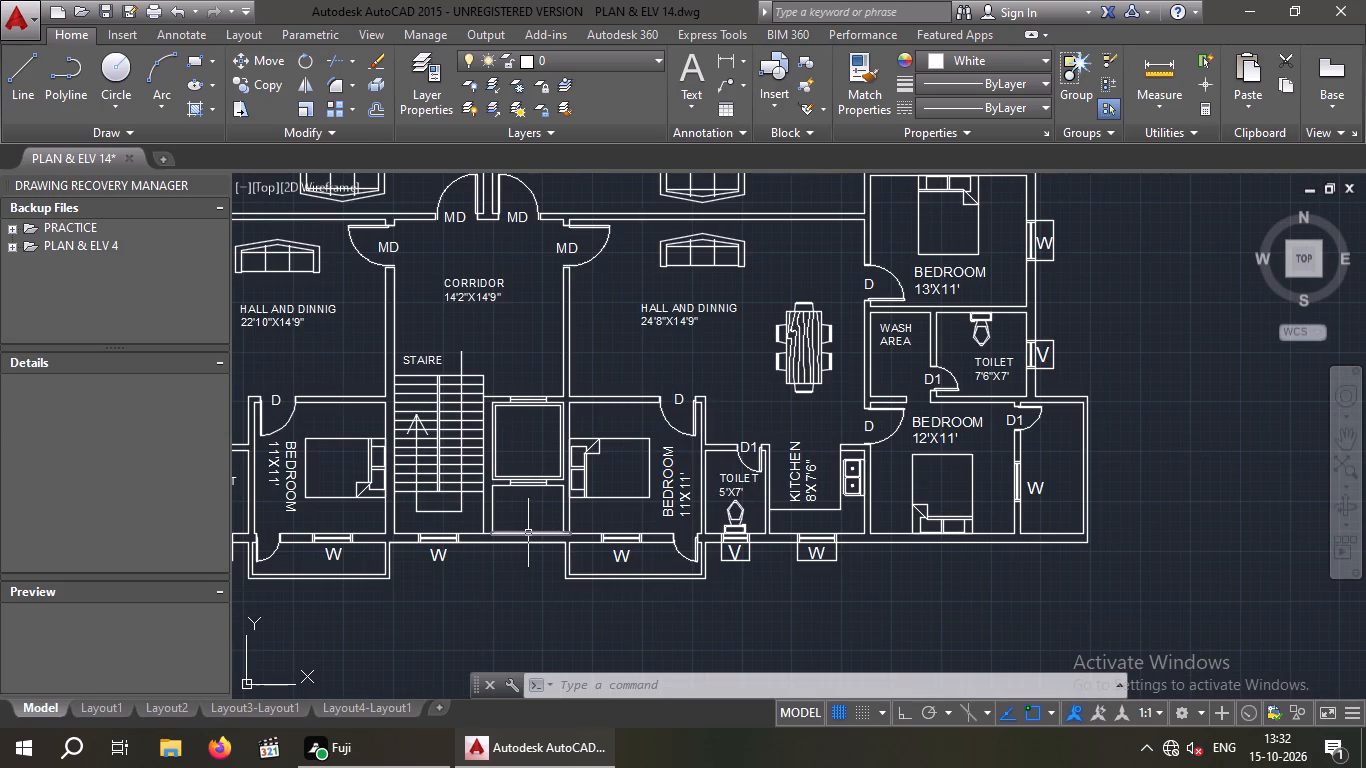
scroll(528, 533, "up", 1)
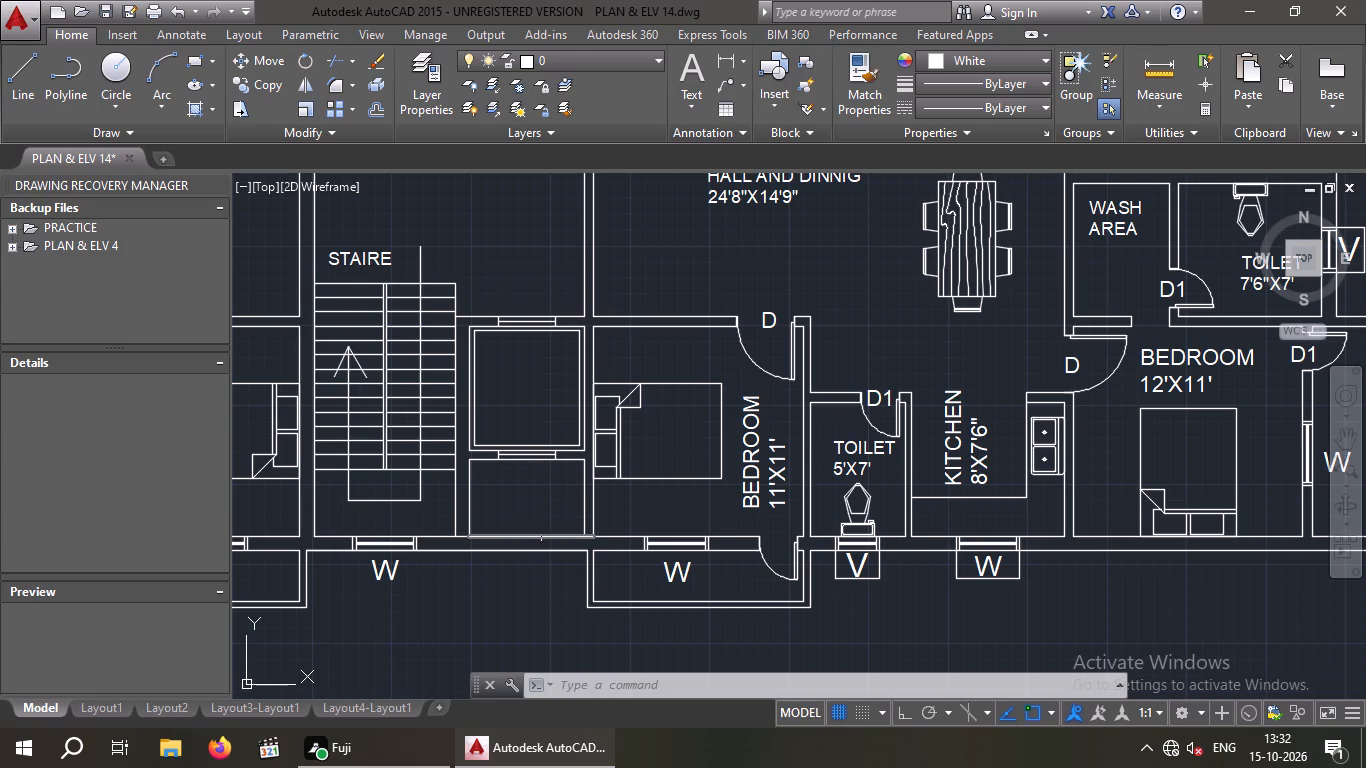
scroll(540, 523, "down", 2)
scroll(540, 523, "up", 2)
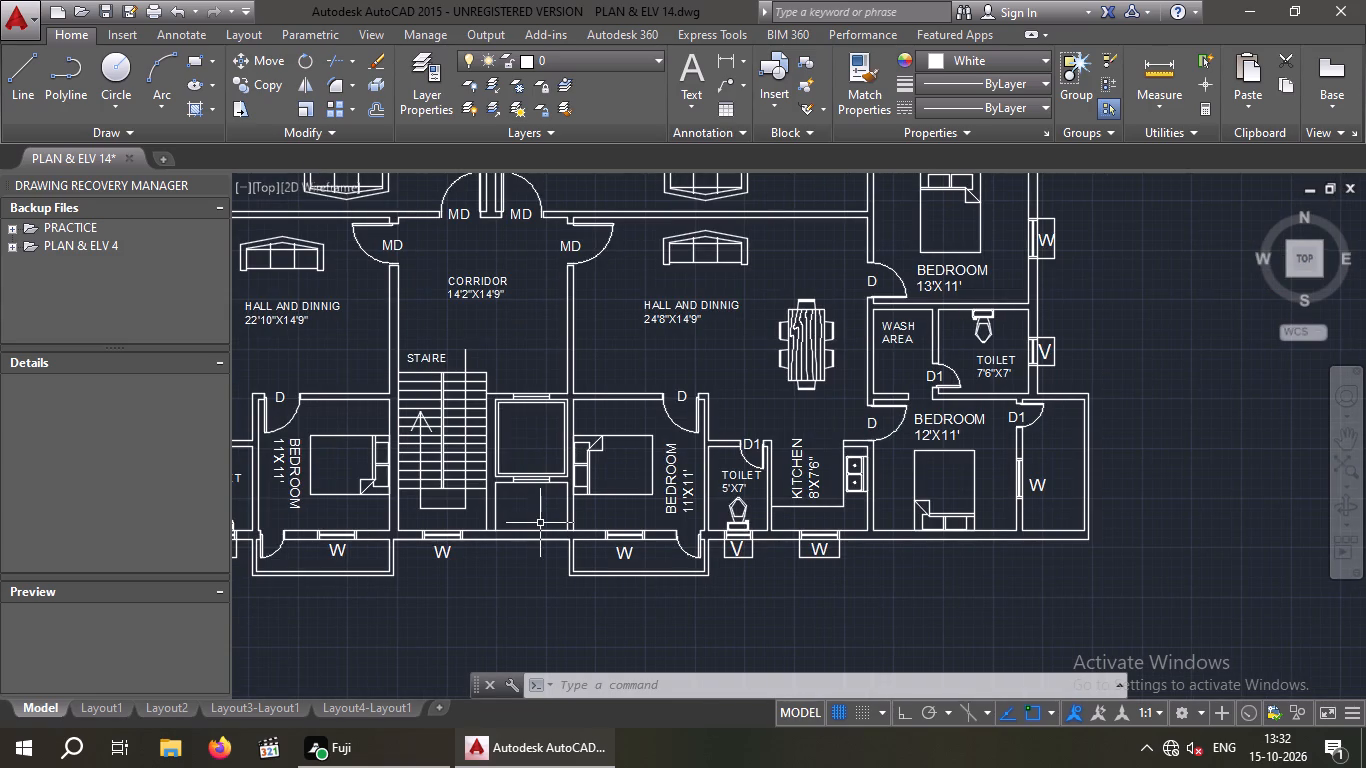
key("Escape")
key("Escape")
scroll(540, 516, "down", 1)
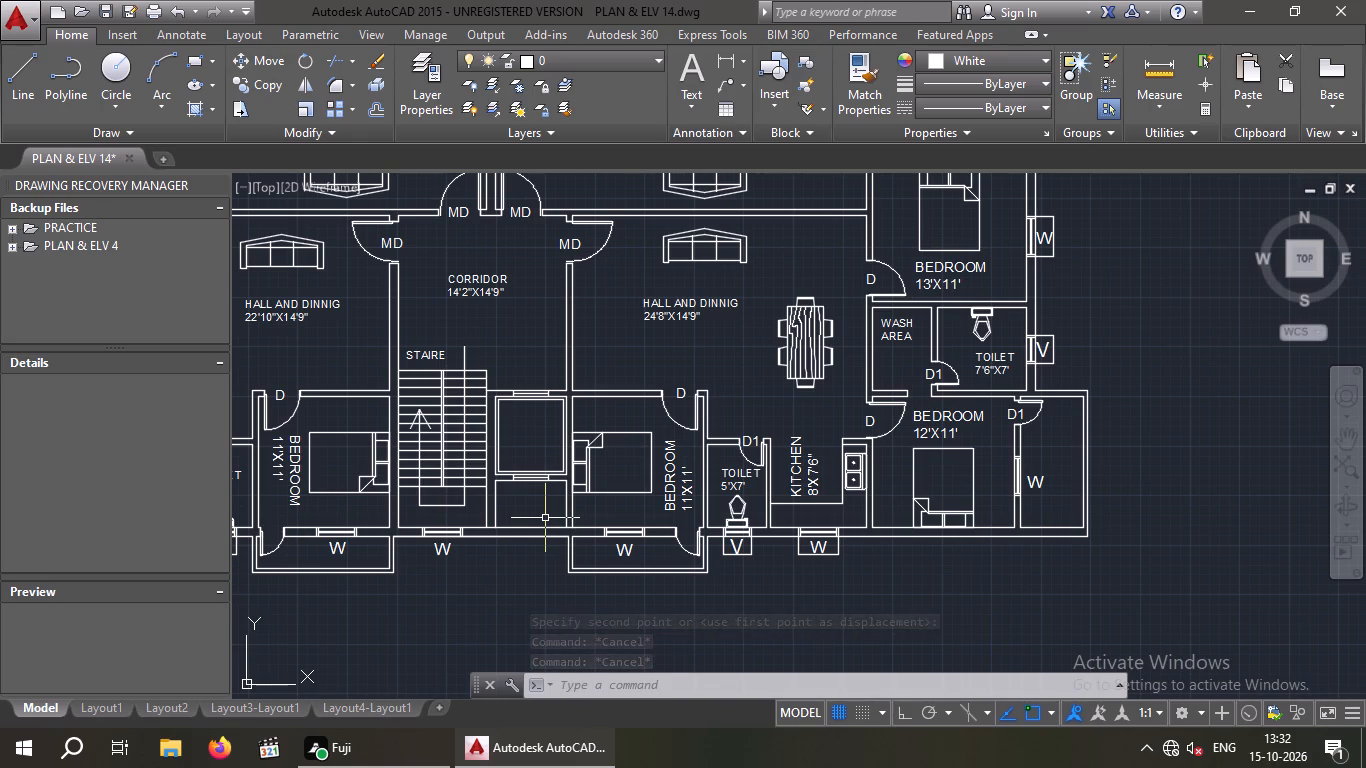
key("Escape")
key("Escape")
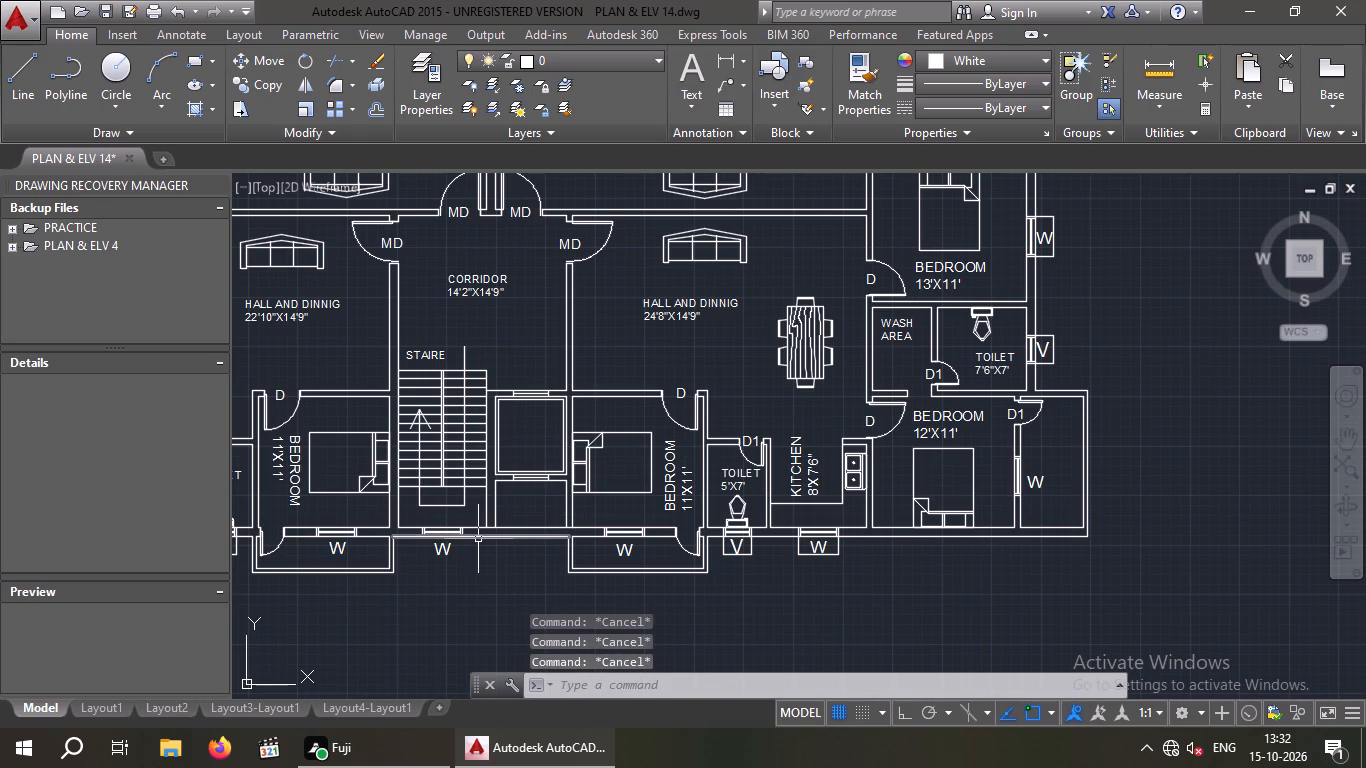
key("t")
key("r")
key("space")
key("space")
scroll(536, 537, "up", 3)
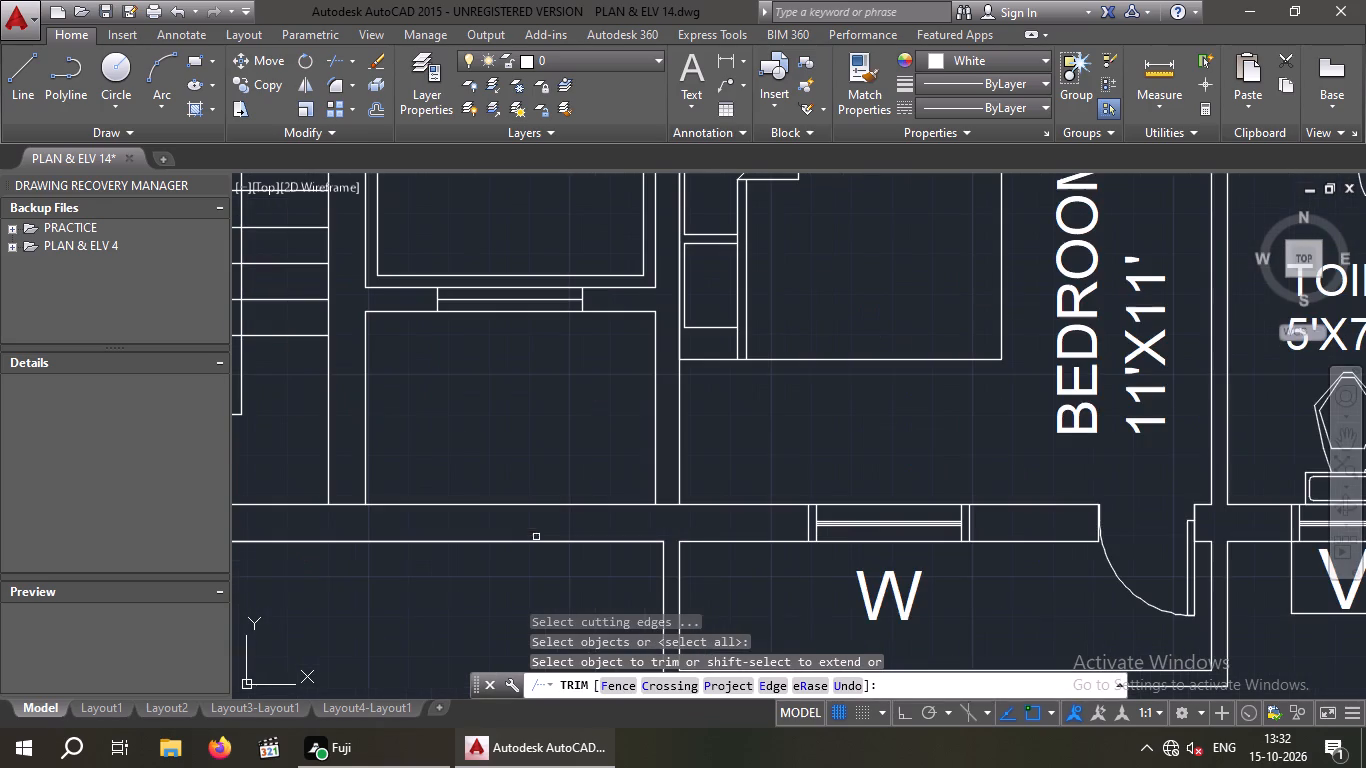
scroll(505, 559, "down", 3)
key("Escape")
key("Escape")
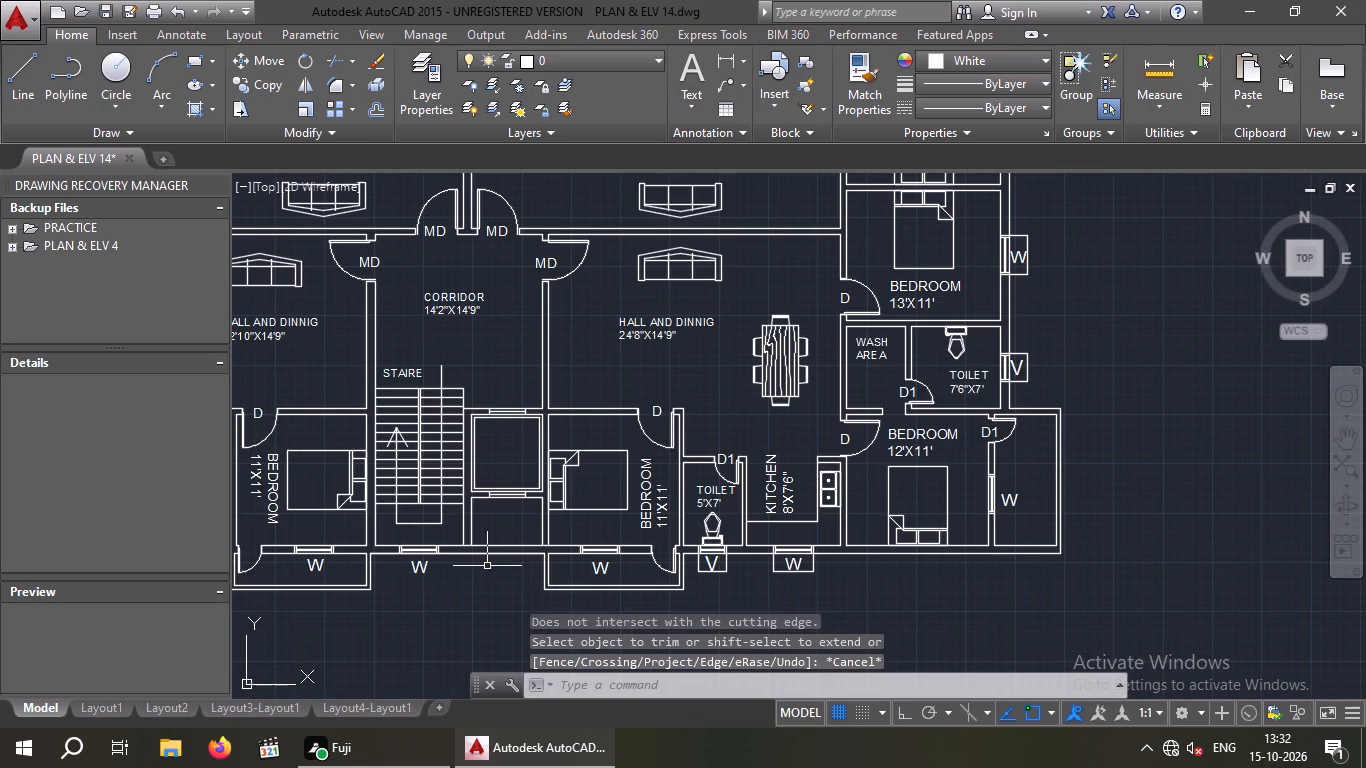
Extend the two wall lines between the staircase and the space below the lift to the outer face of the building's bottom wall.
key("e")
key("x")
key("space")
key("space")
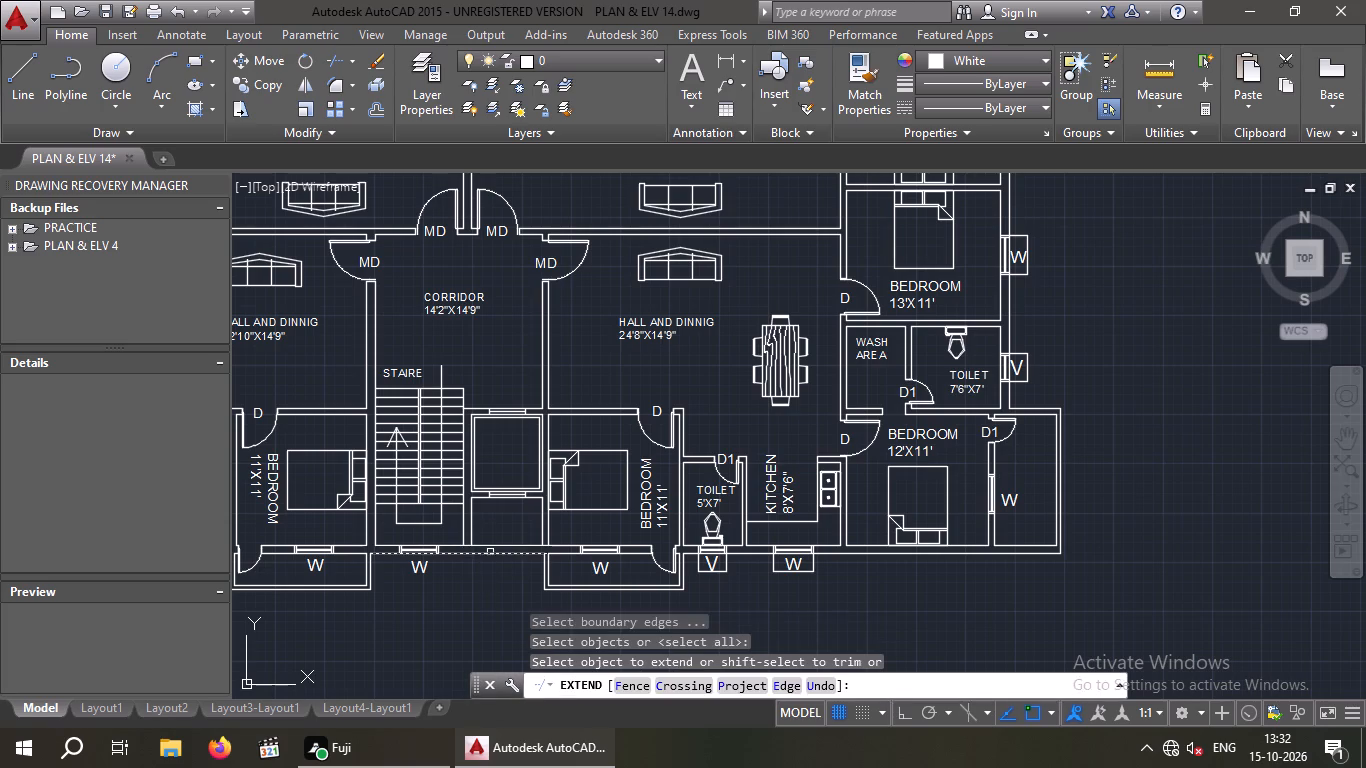
scroll(470, 551, "up", 2)
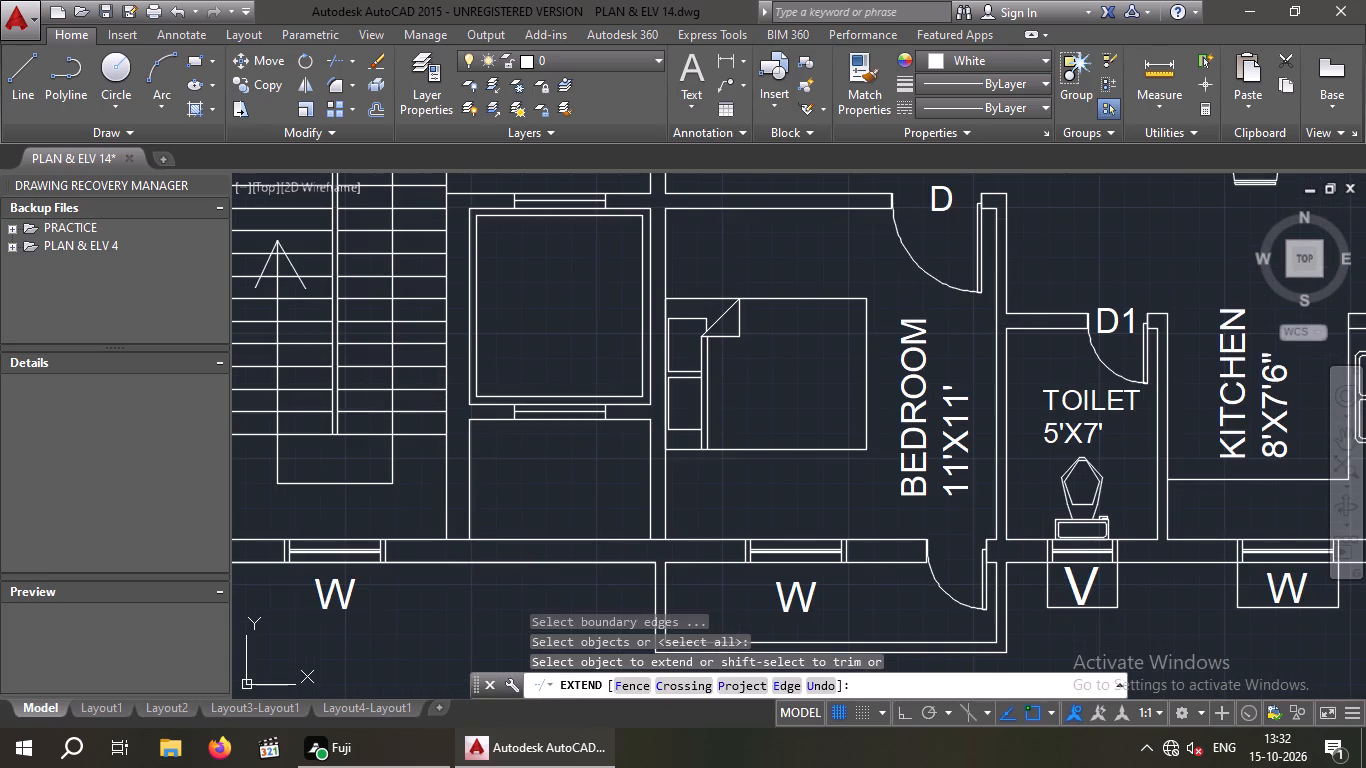
left_click_drag(541, 466, 455, 489)
left_click(425, 506)
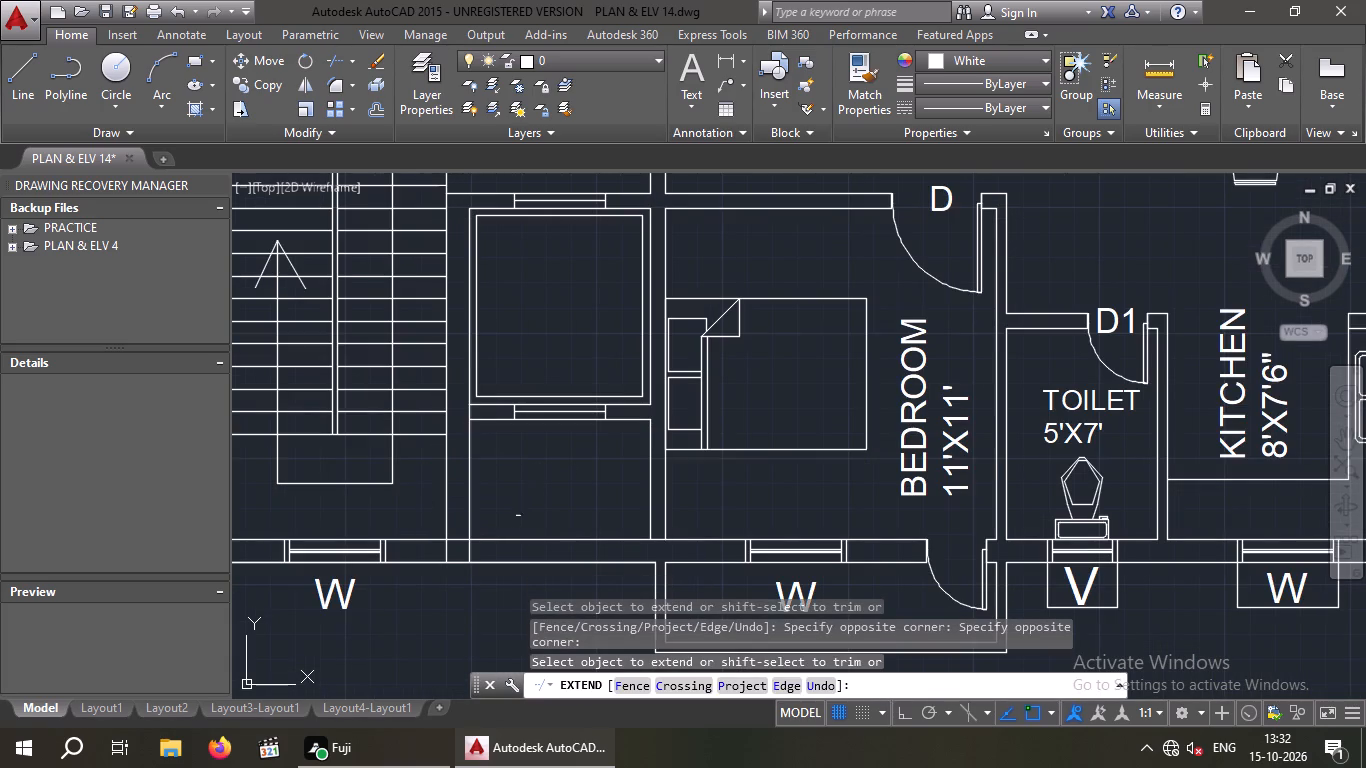
key("Escape")
Trim the outer wall lines across the space below the lift and the lines crossing the lift's lower and upper openings.
type("TR")
key("space")
key("space")
left_click_drag(558, 580, 553, 539)
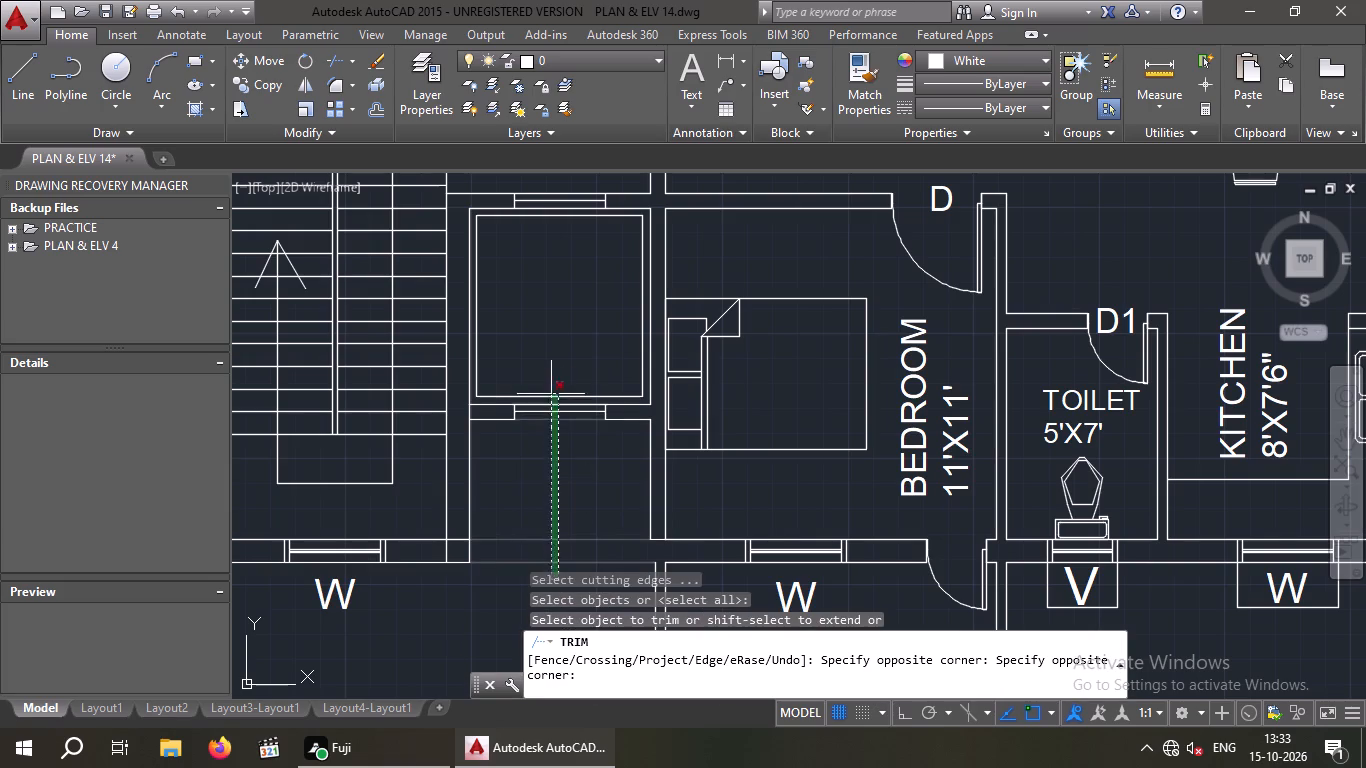
scroll(518, 209, "down", 1)
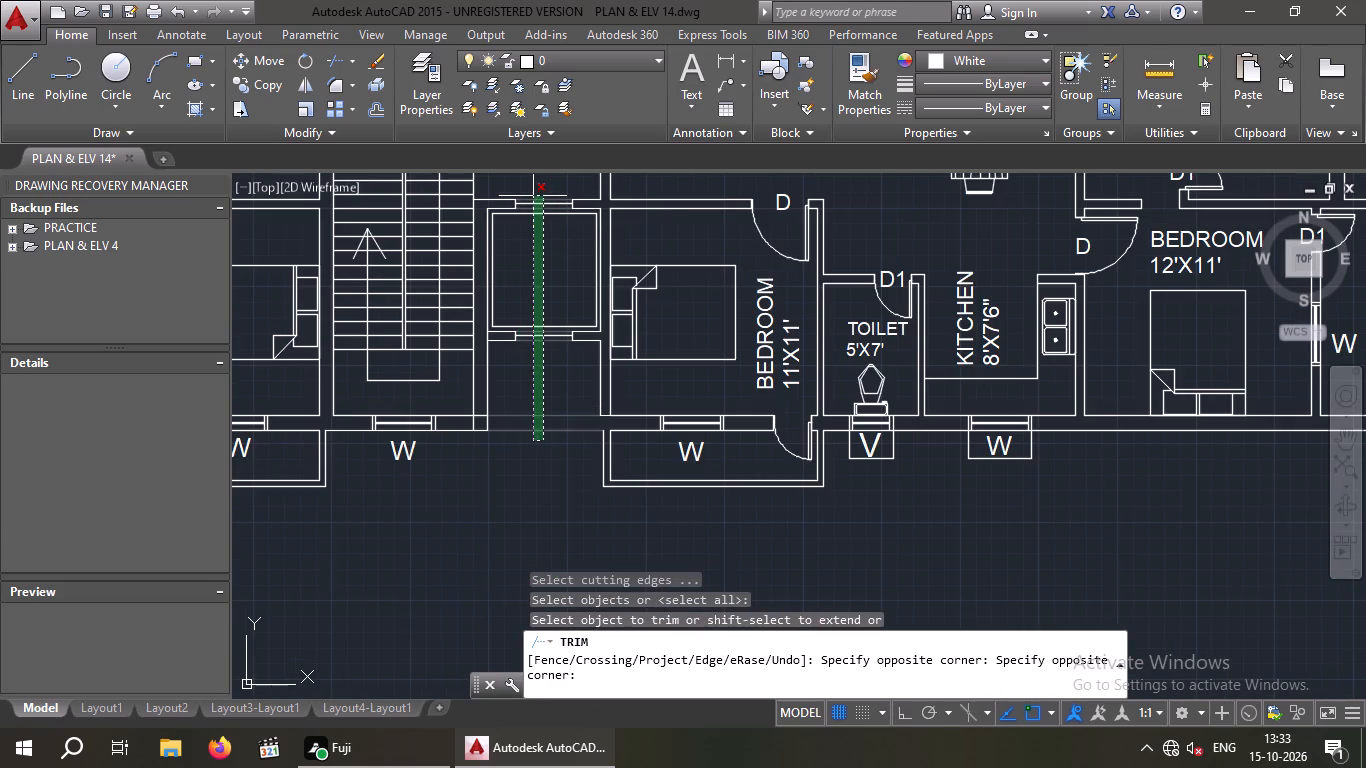
left_click(527, 198)
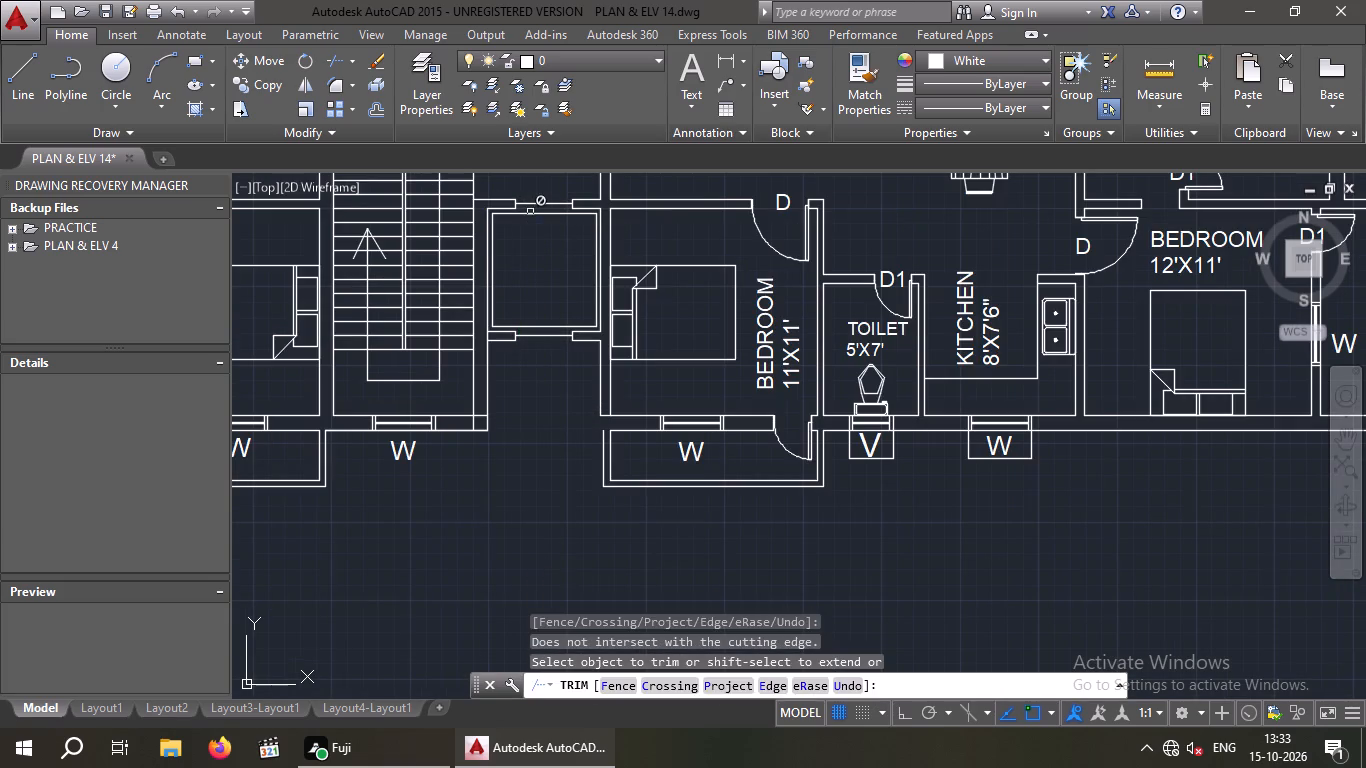
key("Escape")
Draw a wall end from the stair flight's upper corner beside the lift: 1' up, 9" across, and down to the lift wall's outer corner.
middle_click_drag(527, 243, 499, 392)
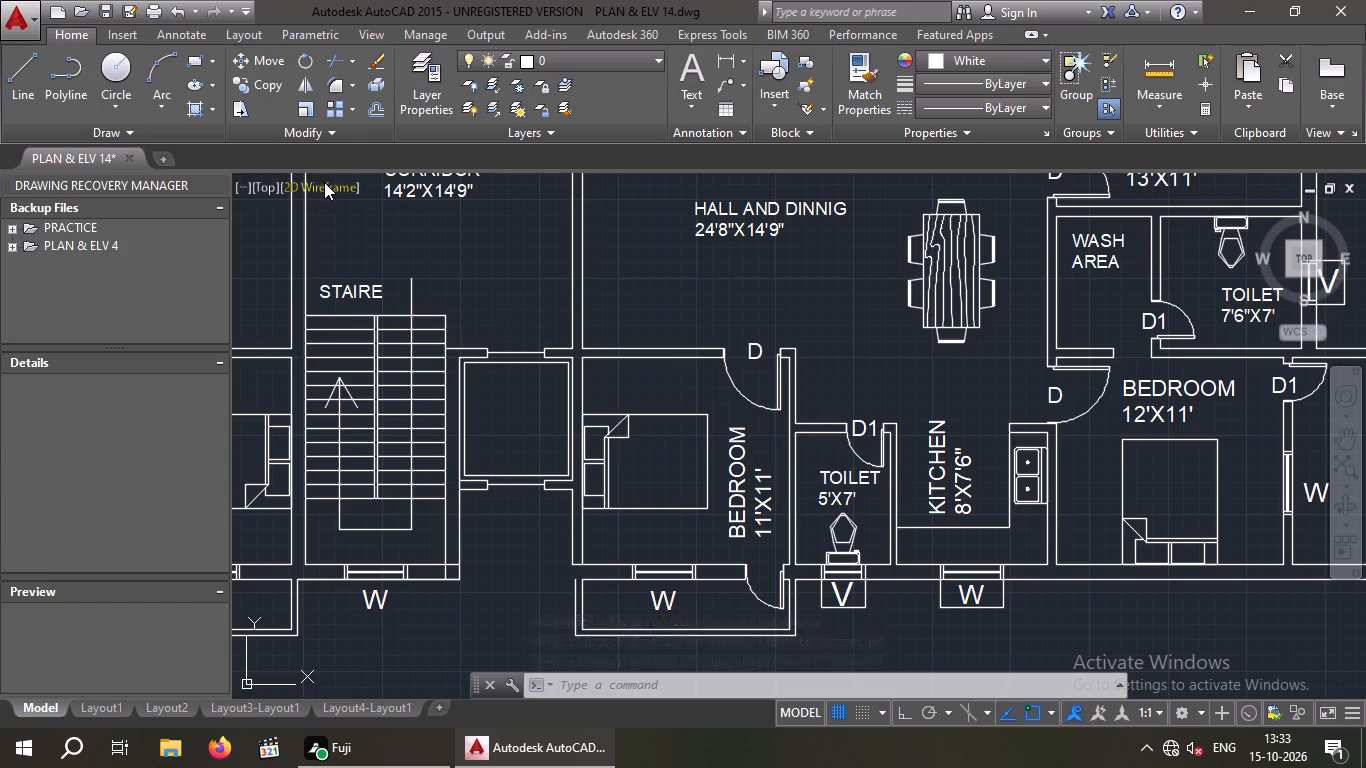
left_click(16, 77)
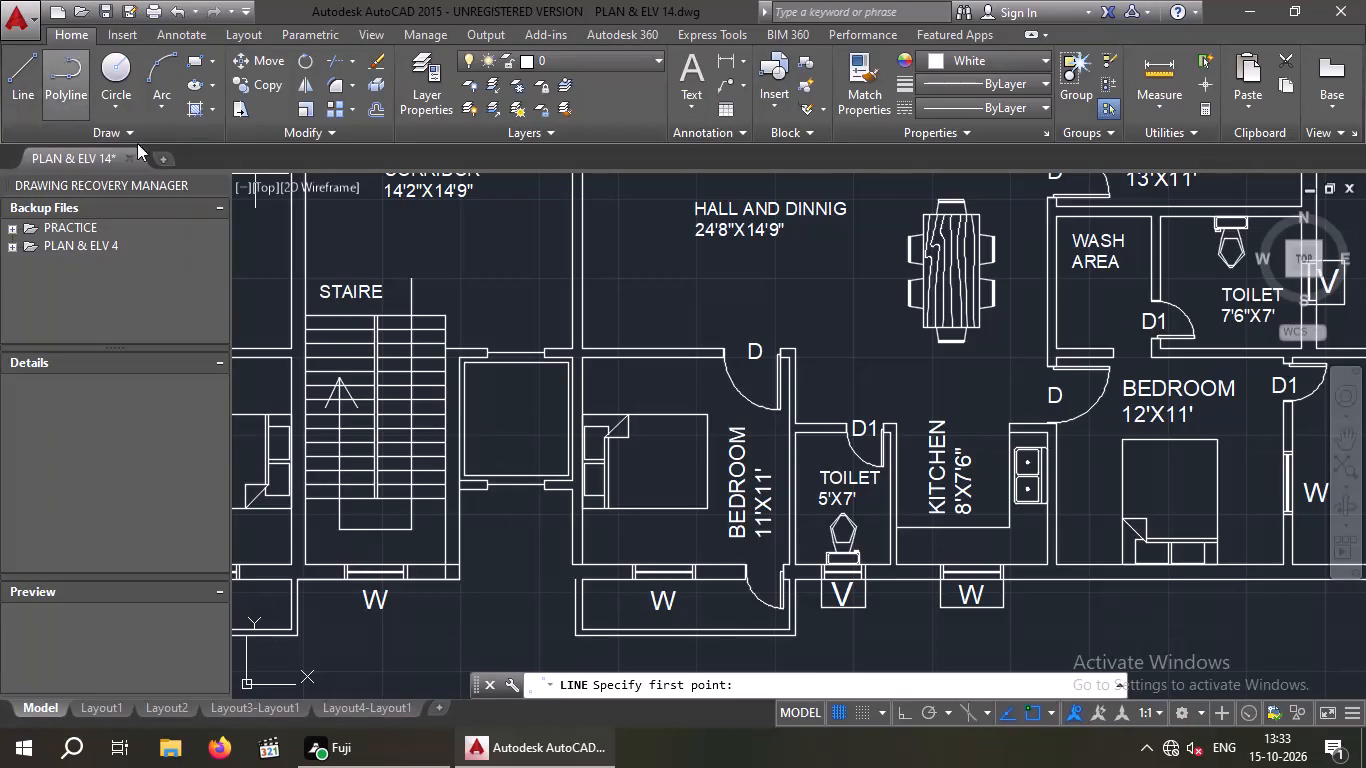
left_click(448, 313)
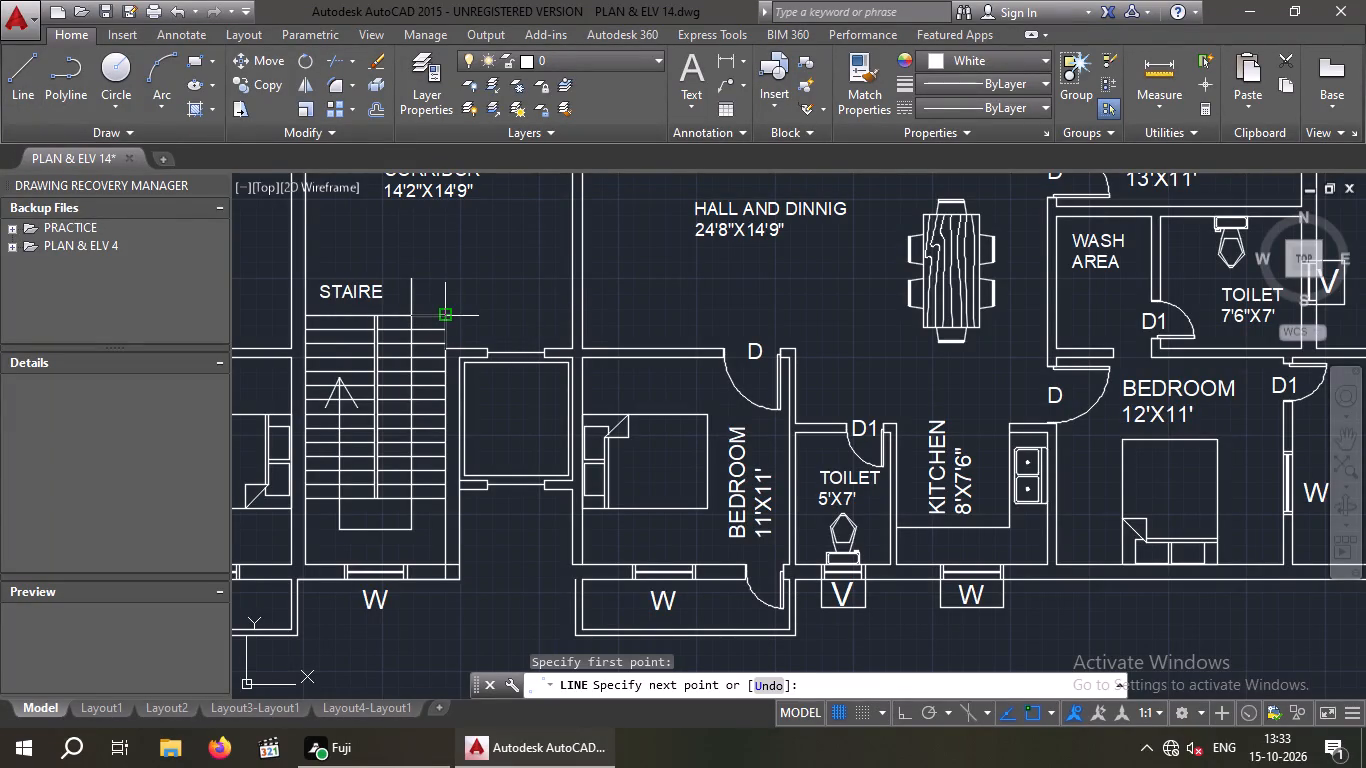
key("1")
key("apostrophe")
key("Return")
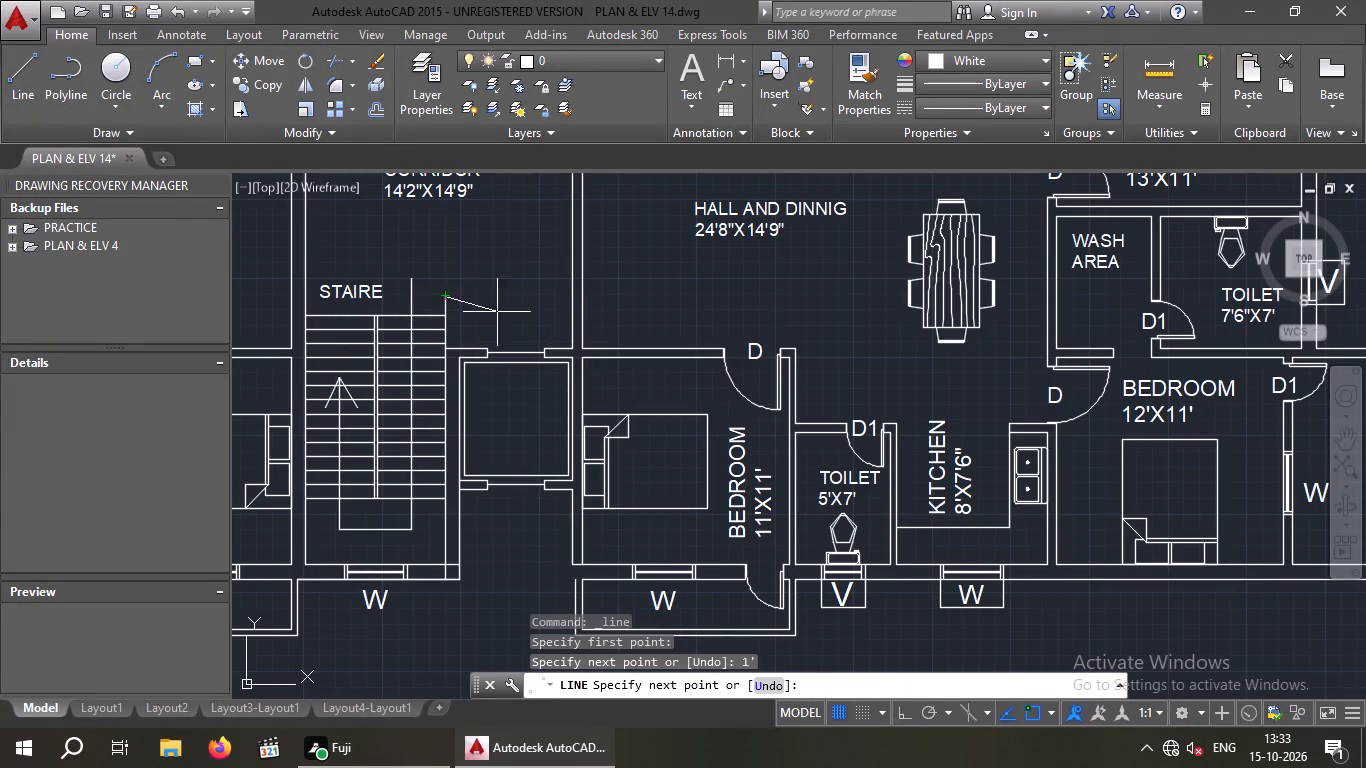
type("9\"")
key("Return")
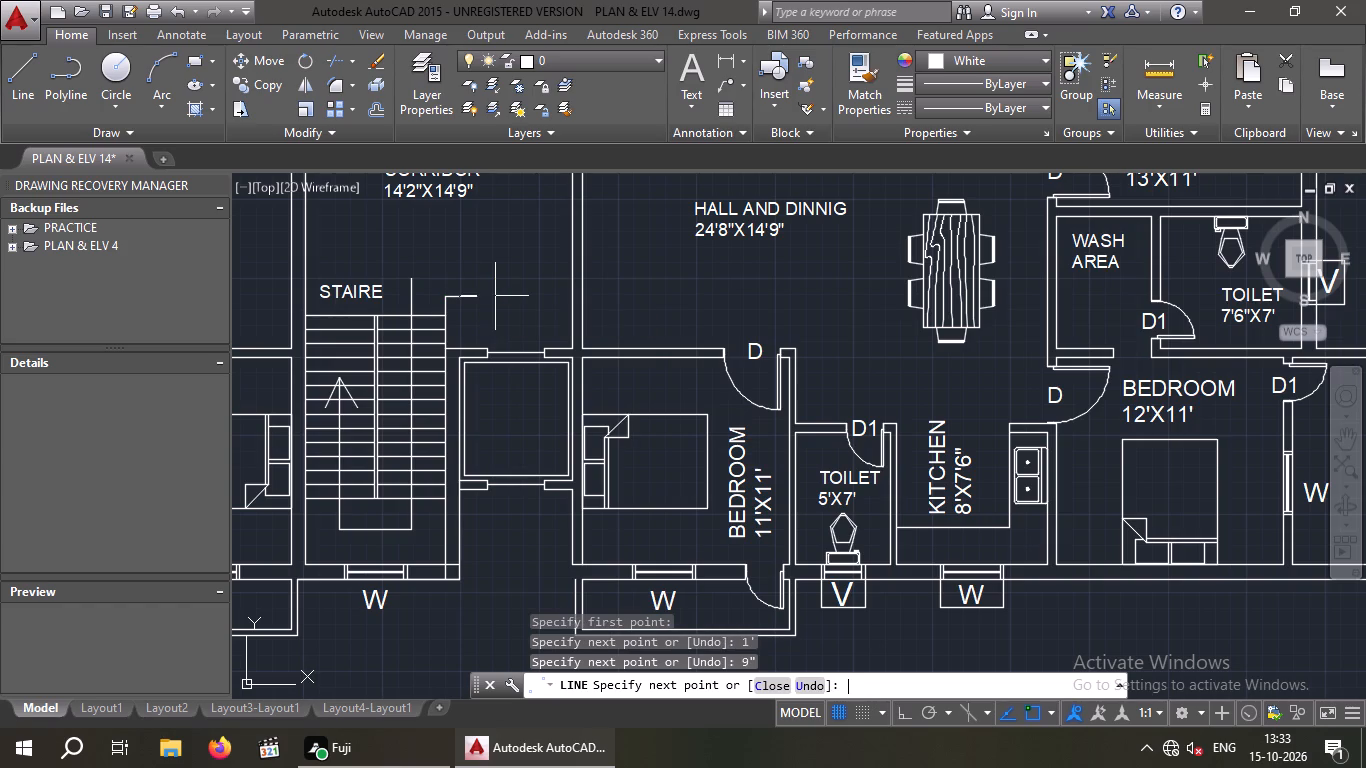
scroll(451, 338, "up", 1)
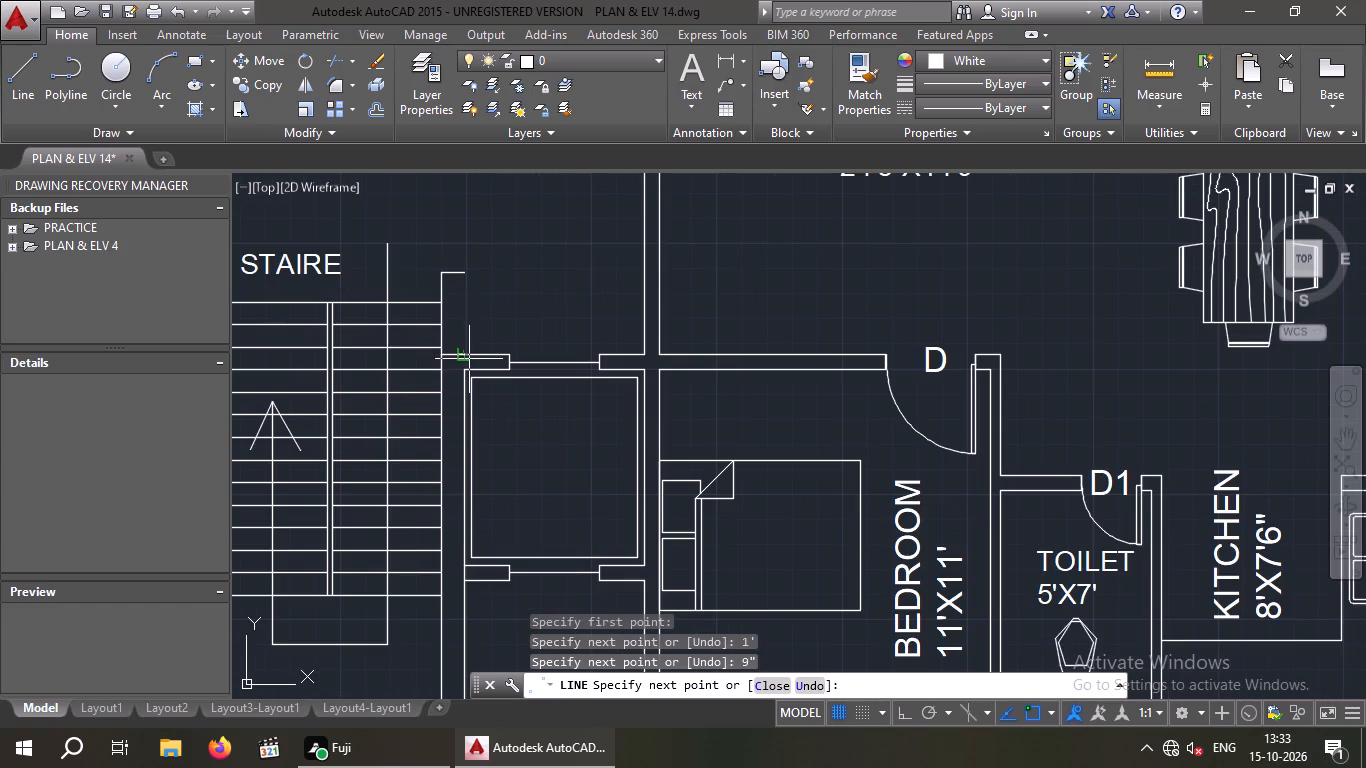
scroll(460, 360, "up", 4)
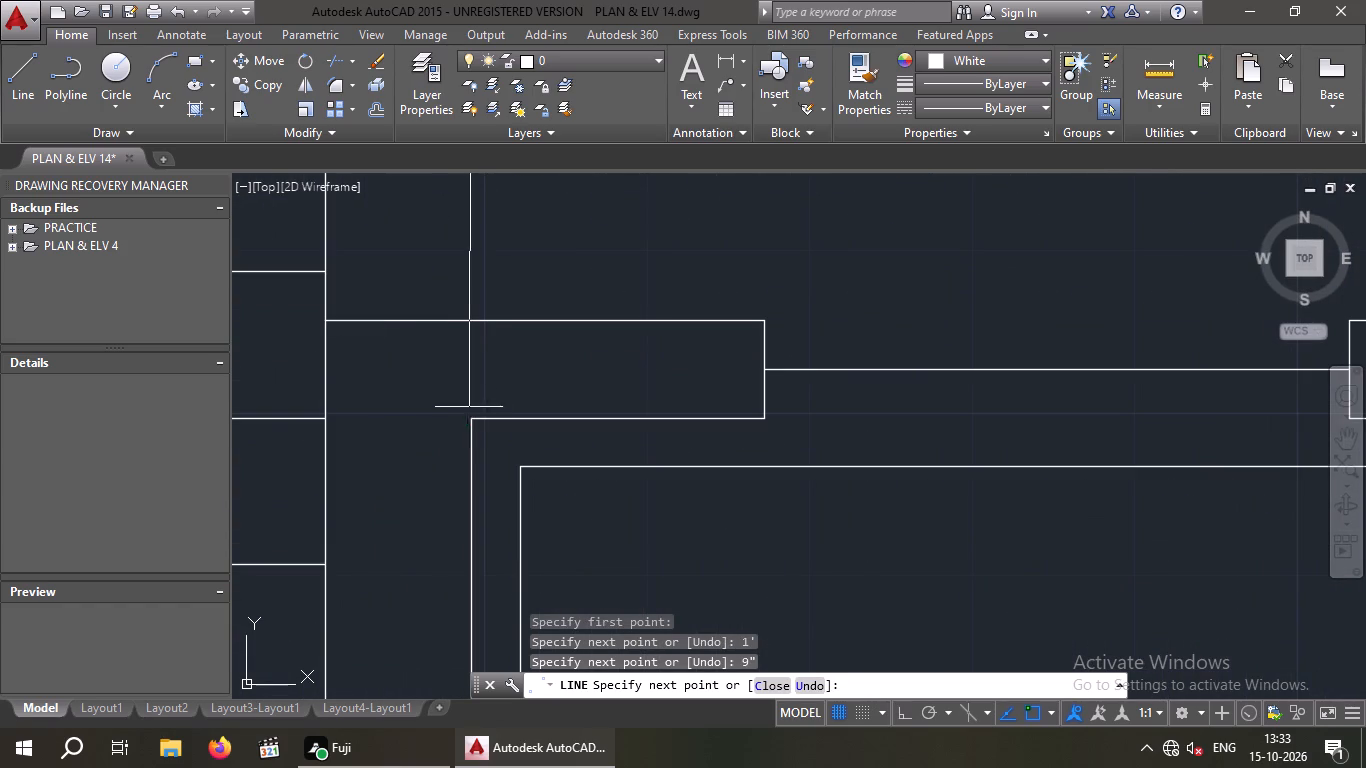
scroll(470, 427, "up", 4)
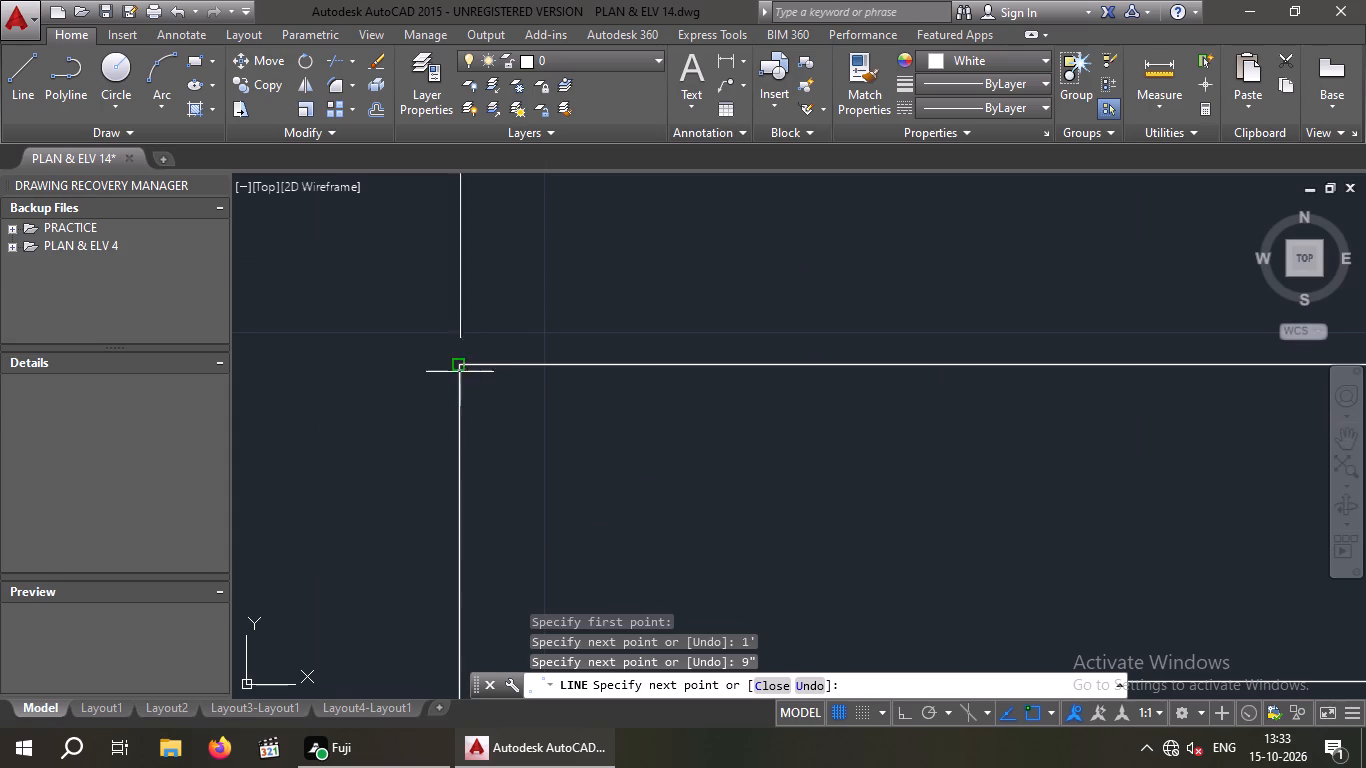
left_click(462, 360)
scroll(461, 365, "down", 5)
key("Escape")
key("Escape")
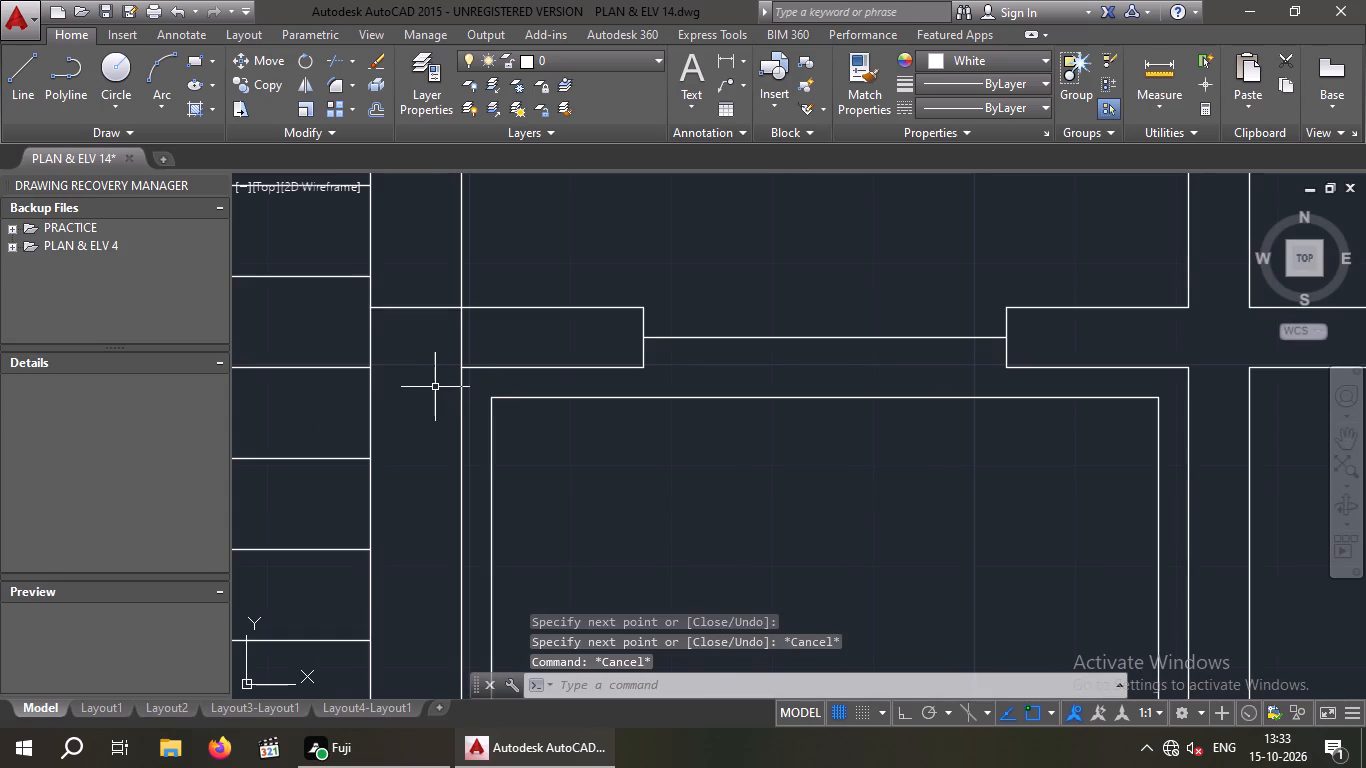
Trim the lift's front wall line where it crosses the new wall between the staircase and the lift.
type("TR")
key("space")
key("space")
scroll(404, 359, "down", 2)
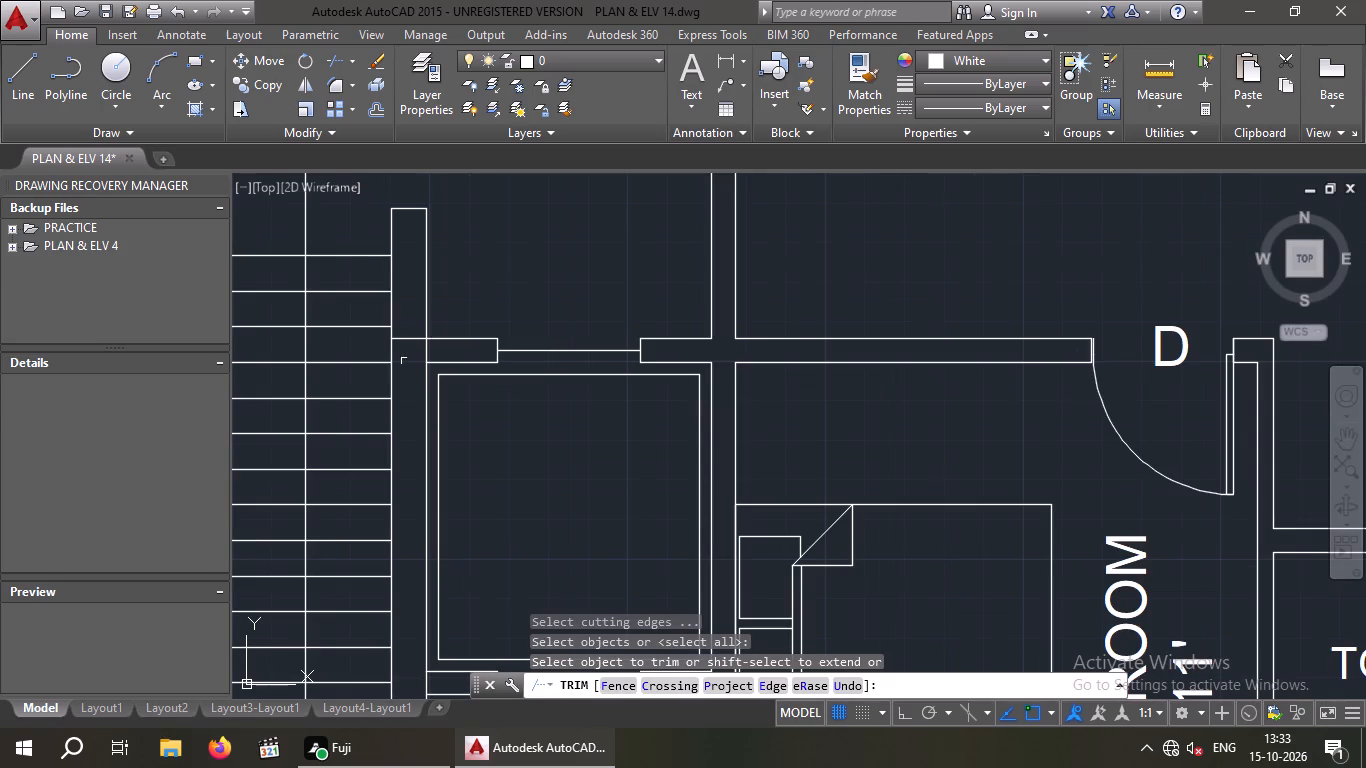
left_click(411, 365)
left_click(412, 337)
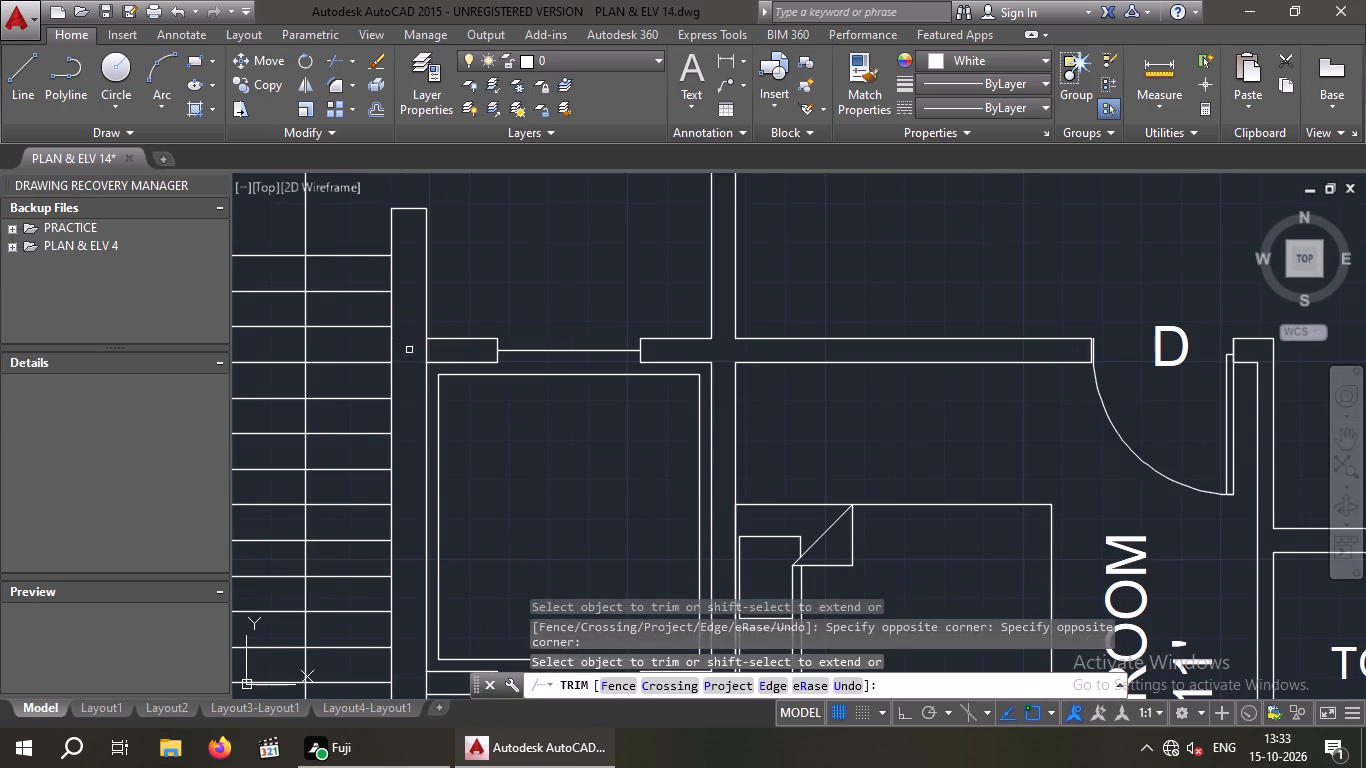
left_click_drag(516, 431, 497, 416)
left_click(464, 326)
key("Escape")
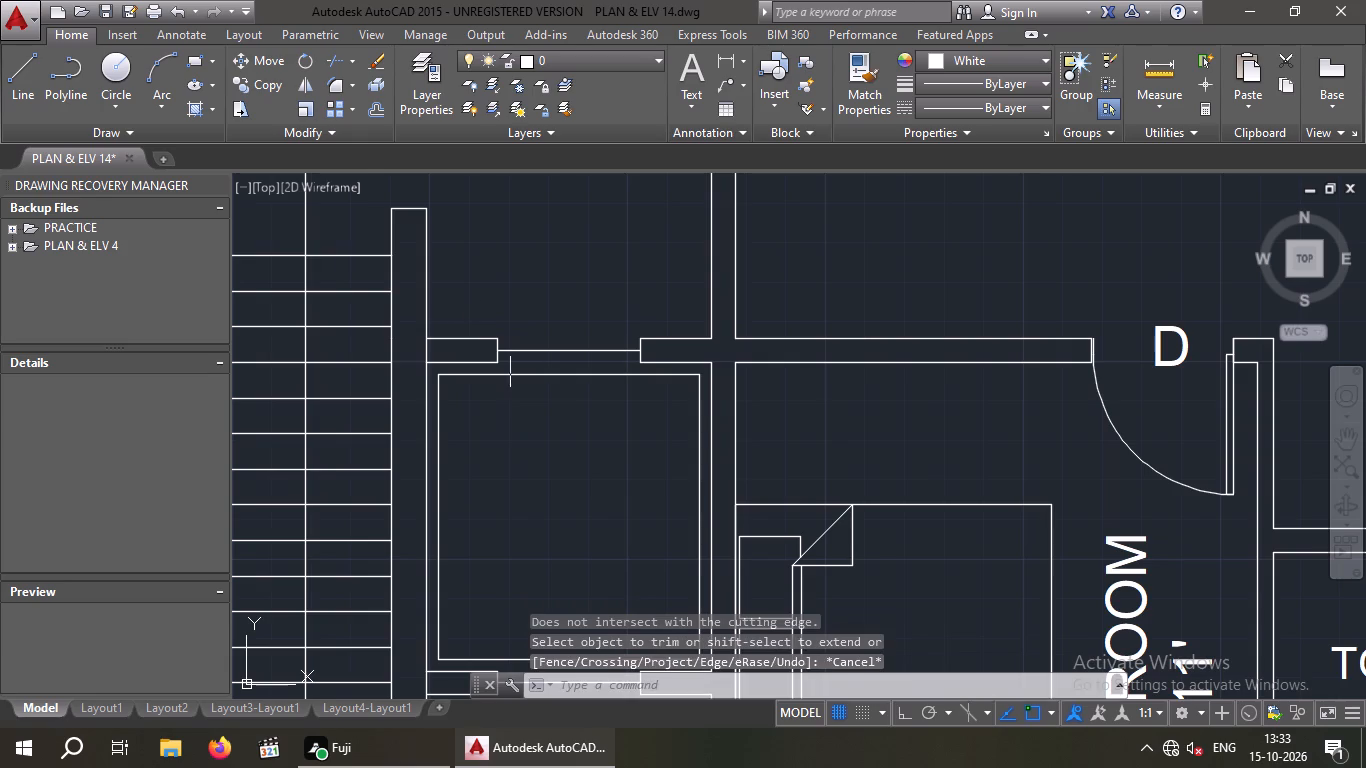
Erase the lift shaft: the wall and opening lines on its corridor side and lower side, plus the inner rectangle's lines.
left_click_drag(586, 446, 517, 421)
left_click(461, 307)
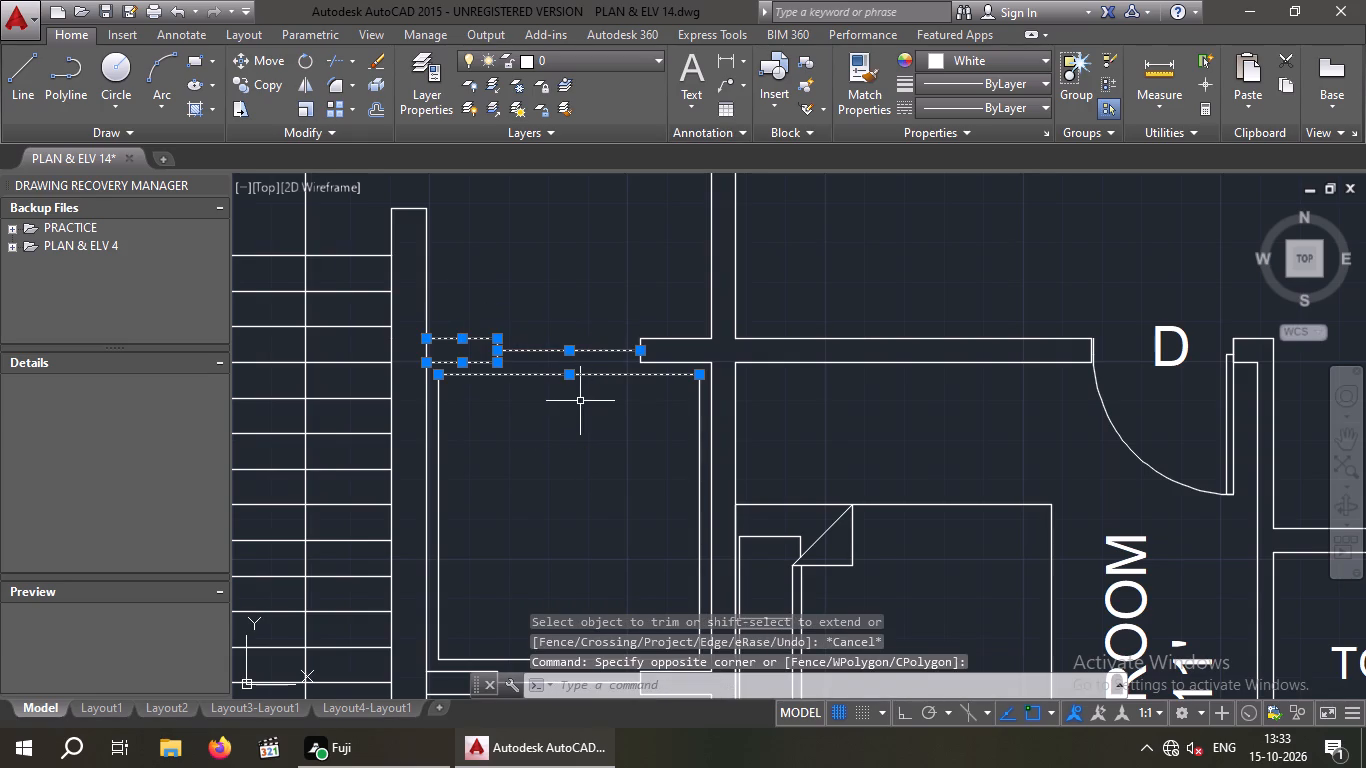
key("Delete")
scroll(577, 413, "down", 2)
middle_click_drag(558, 496, 546, 473)
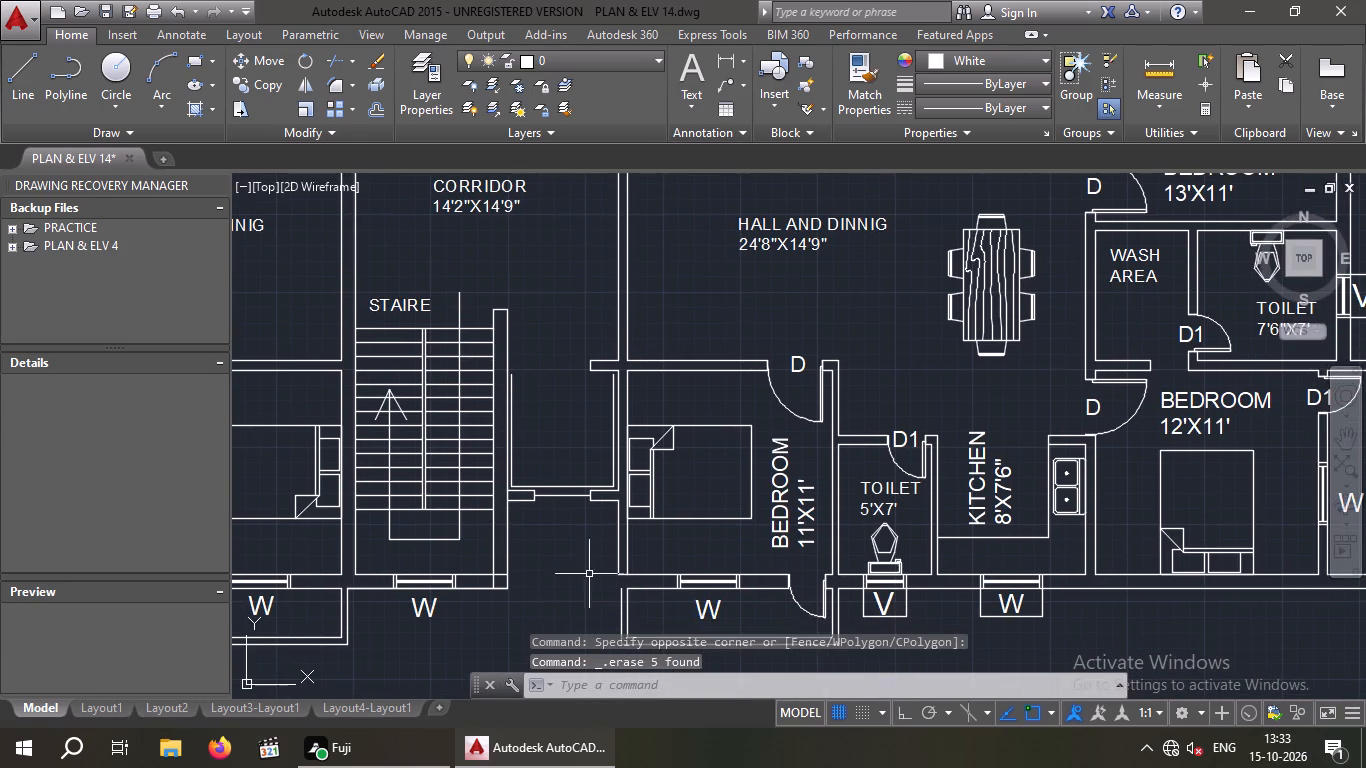
scroll(567, 539, "up", 1)
left_click(618, 545)
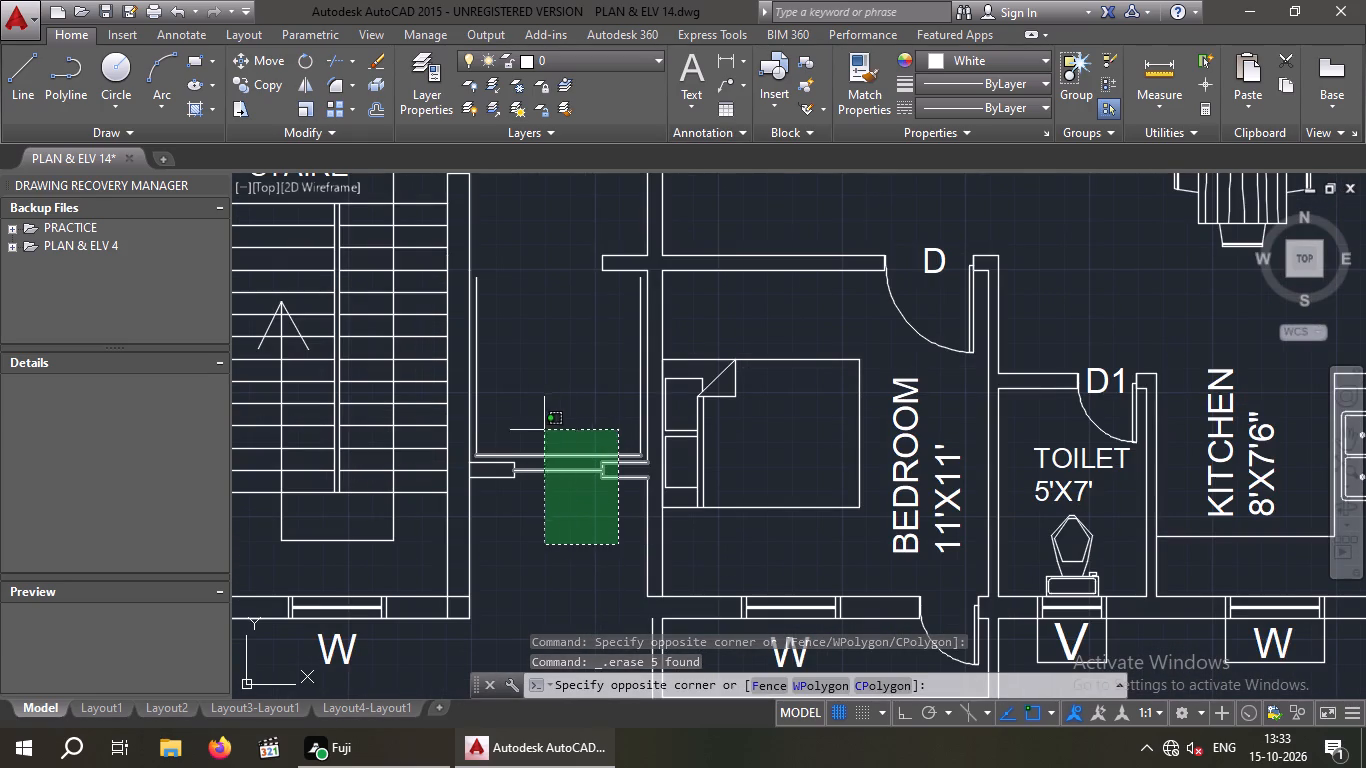
left_click(493, 416)
key("Delete")
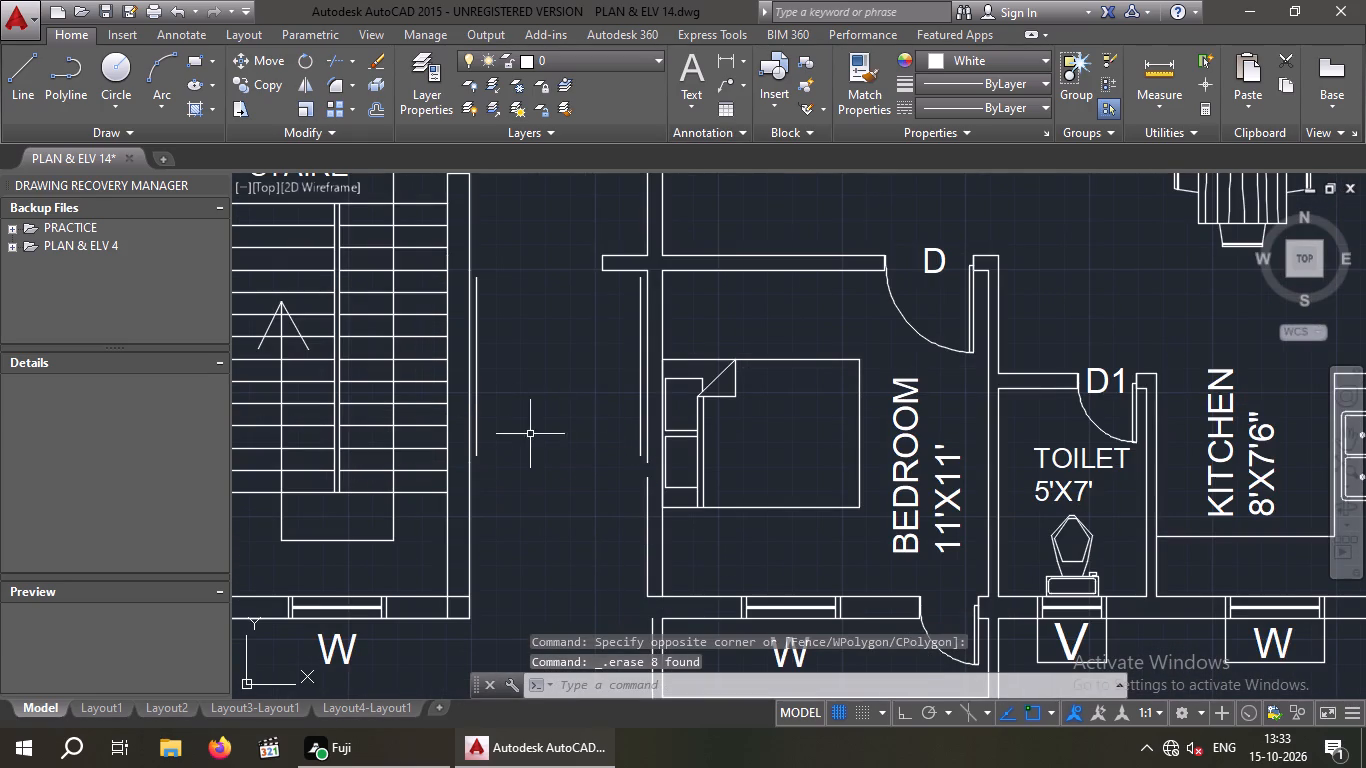
left_click(477, 436)
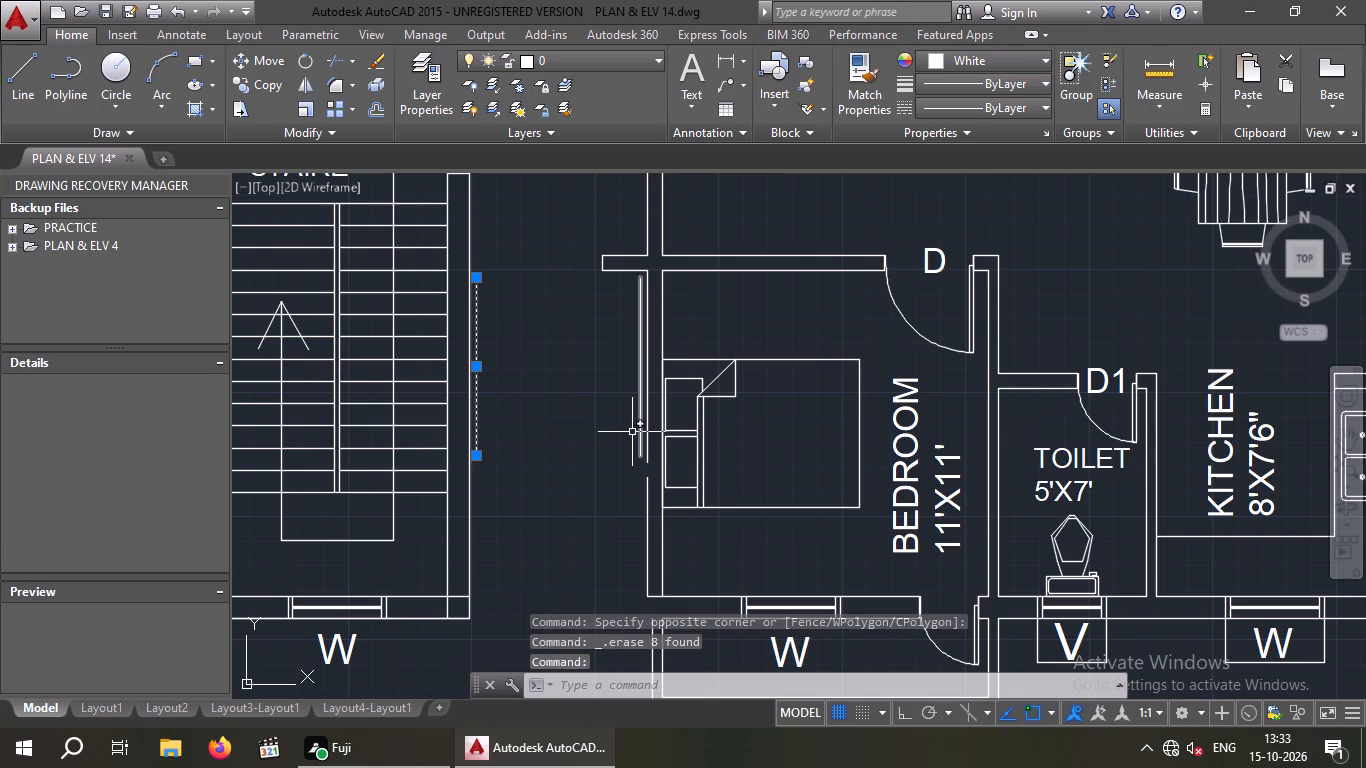
left_click(638, 425)
key("Delete")
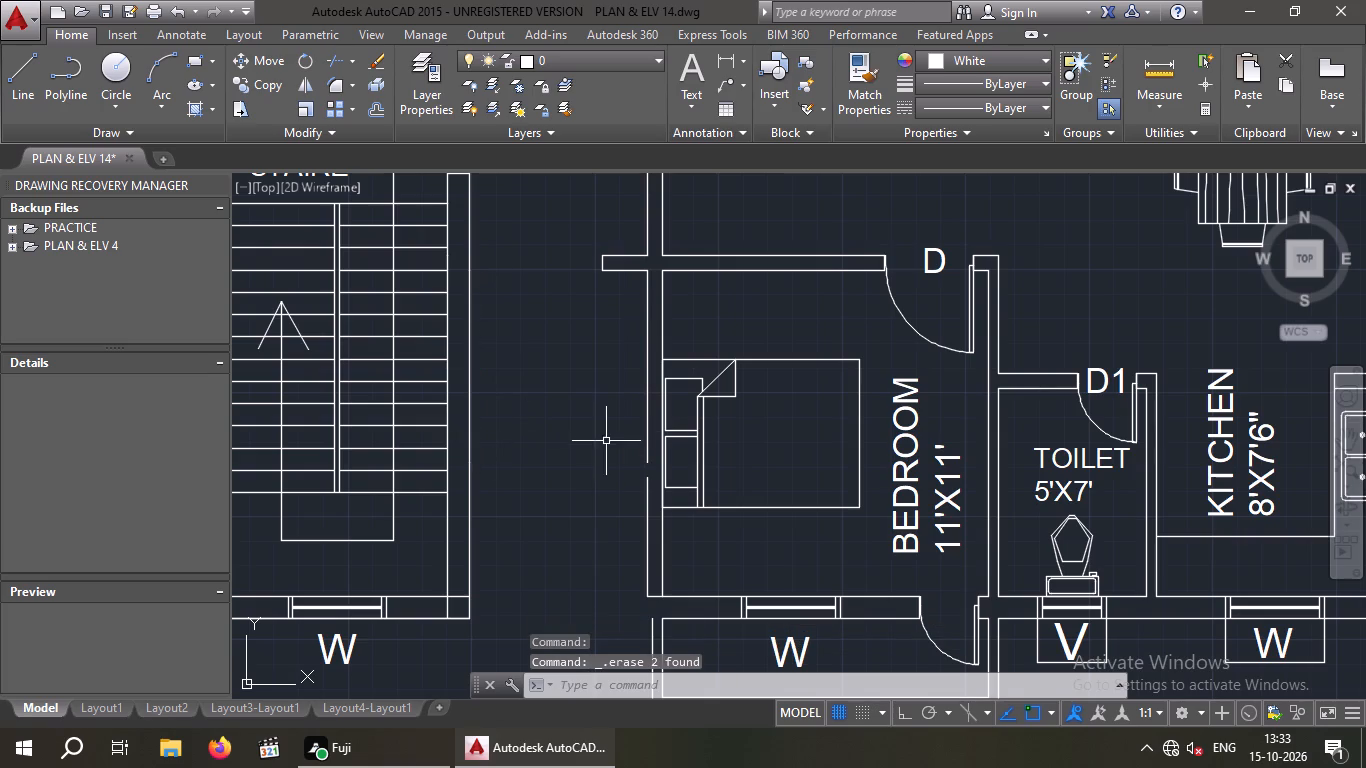
Erase the two horizontal lines of the wall stub projecting from the 11'X11' bedroom's corner into the former lift space.
middle_click_drag(605, 444, 563, 651)
scroll(565, 641, "down", 1)
left_click_drag(581, 541, 583, 550)
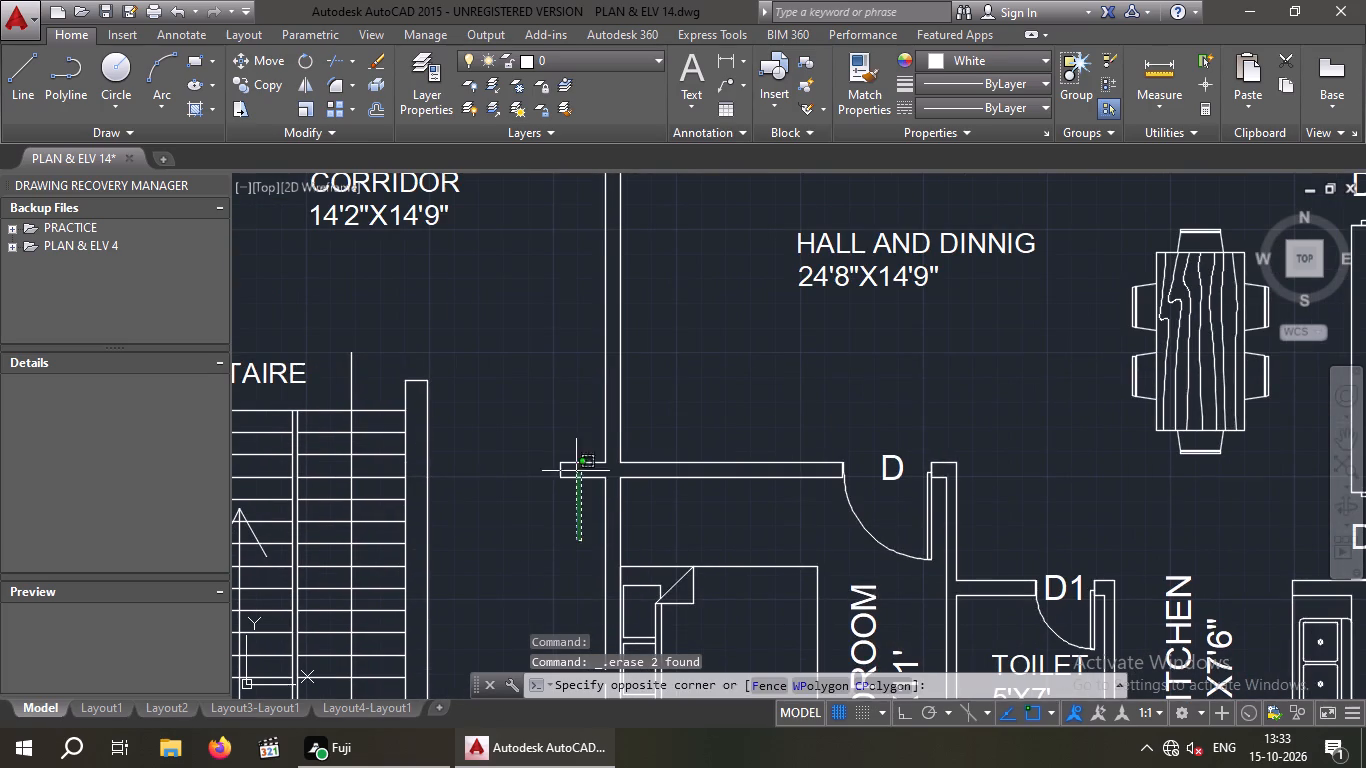
left_click(567, 447)
key("Delete")
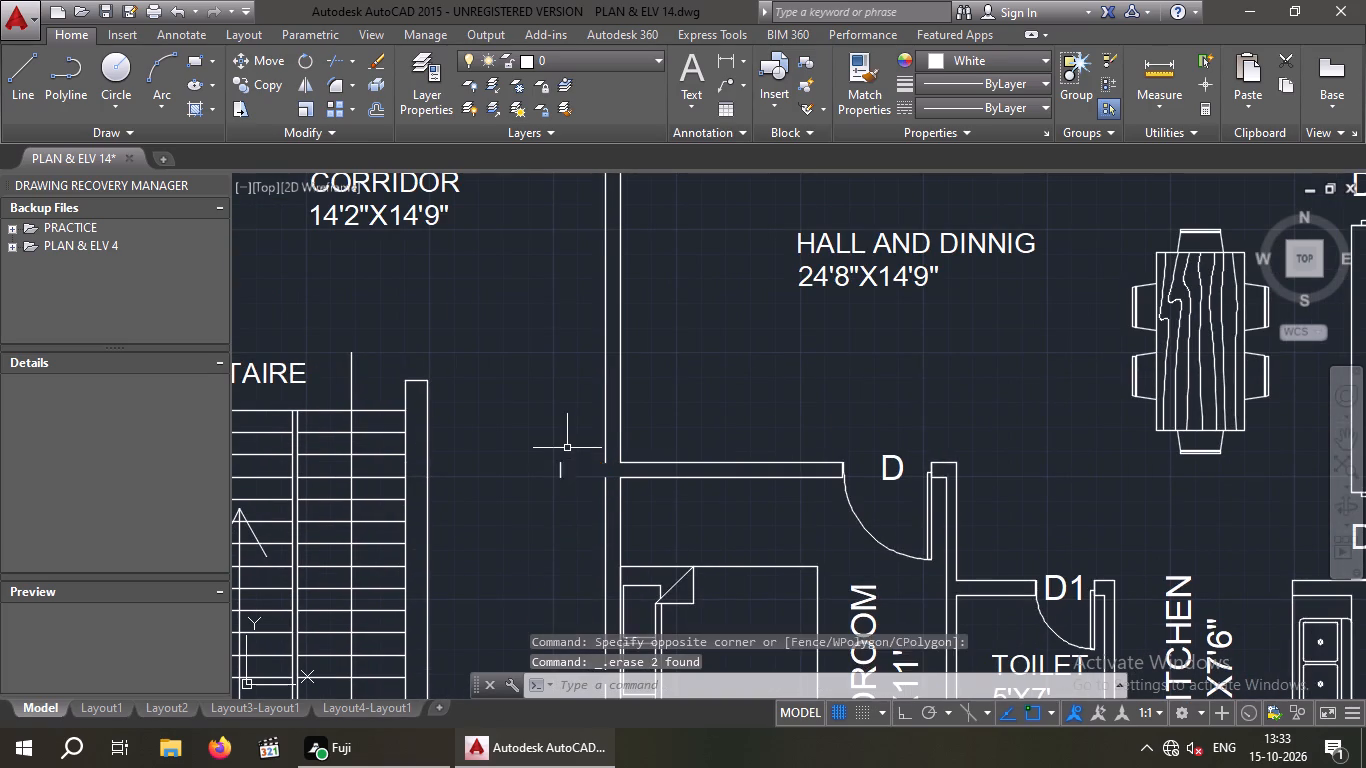
Move the main door and its MD label from the 24'8"X14'9" hall's corridor wall up into the 31'2"X14'9" hall.
scroll(571, 455, "down", 2)
scroll(615, 329, "up", 2)
middle_click_drag(616, 329, 617, 446)
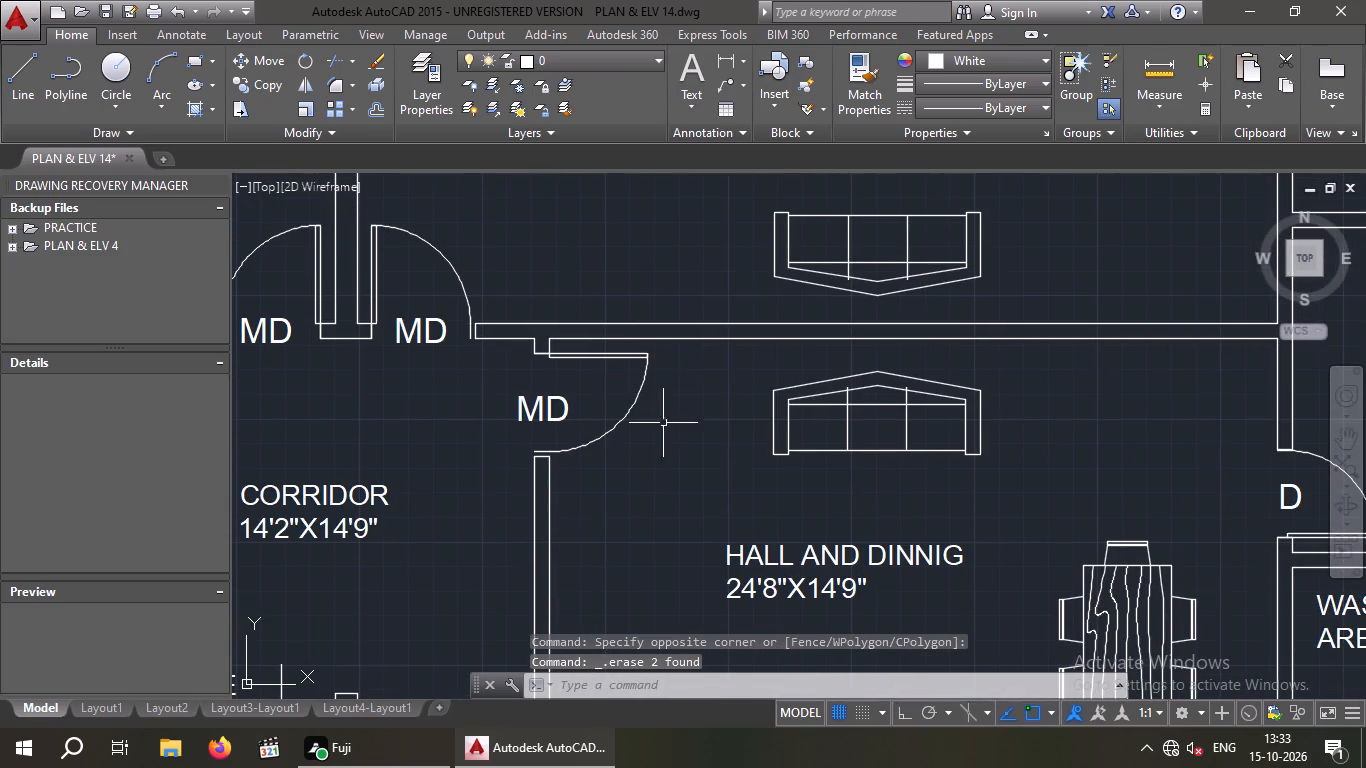
left_click_drag(697, 381, 649, 412)
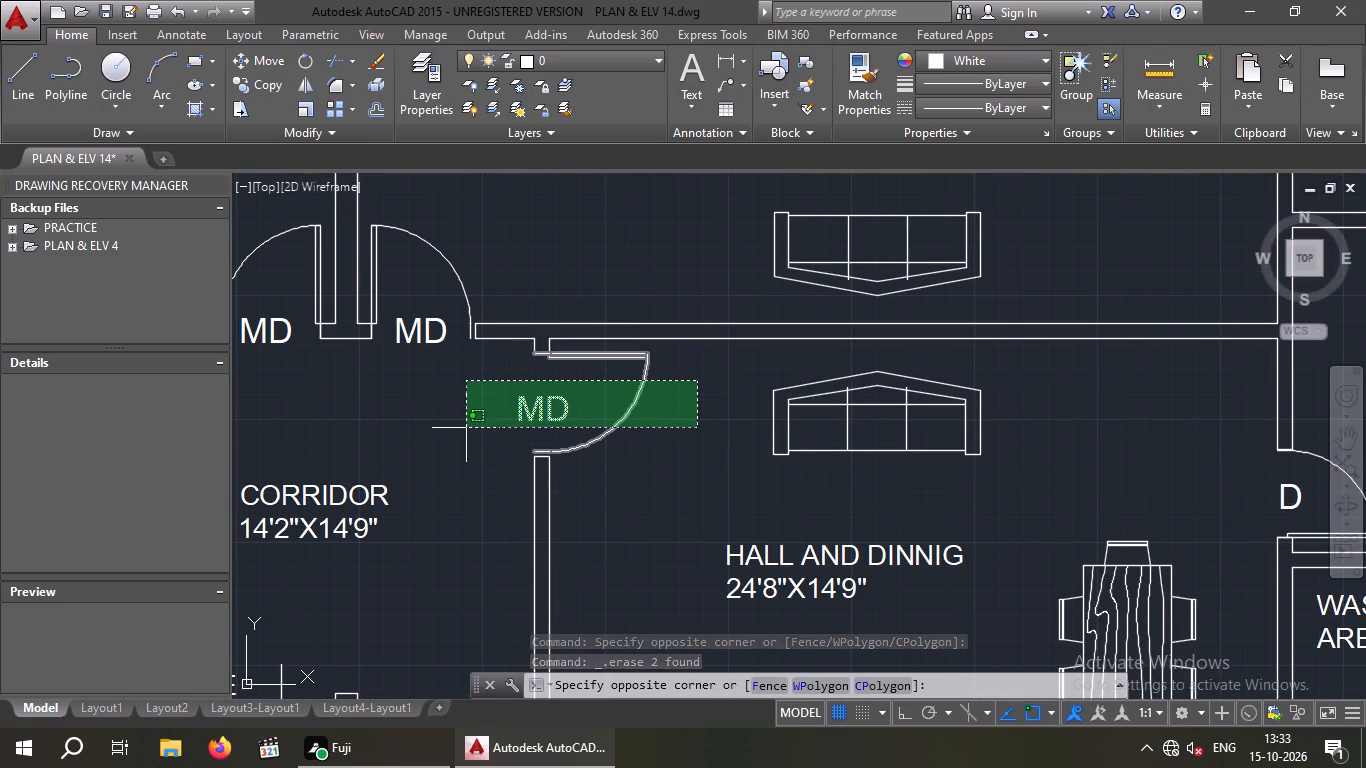
left_click(466, 428)
left_click(261, 63)
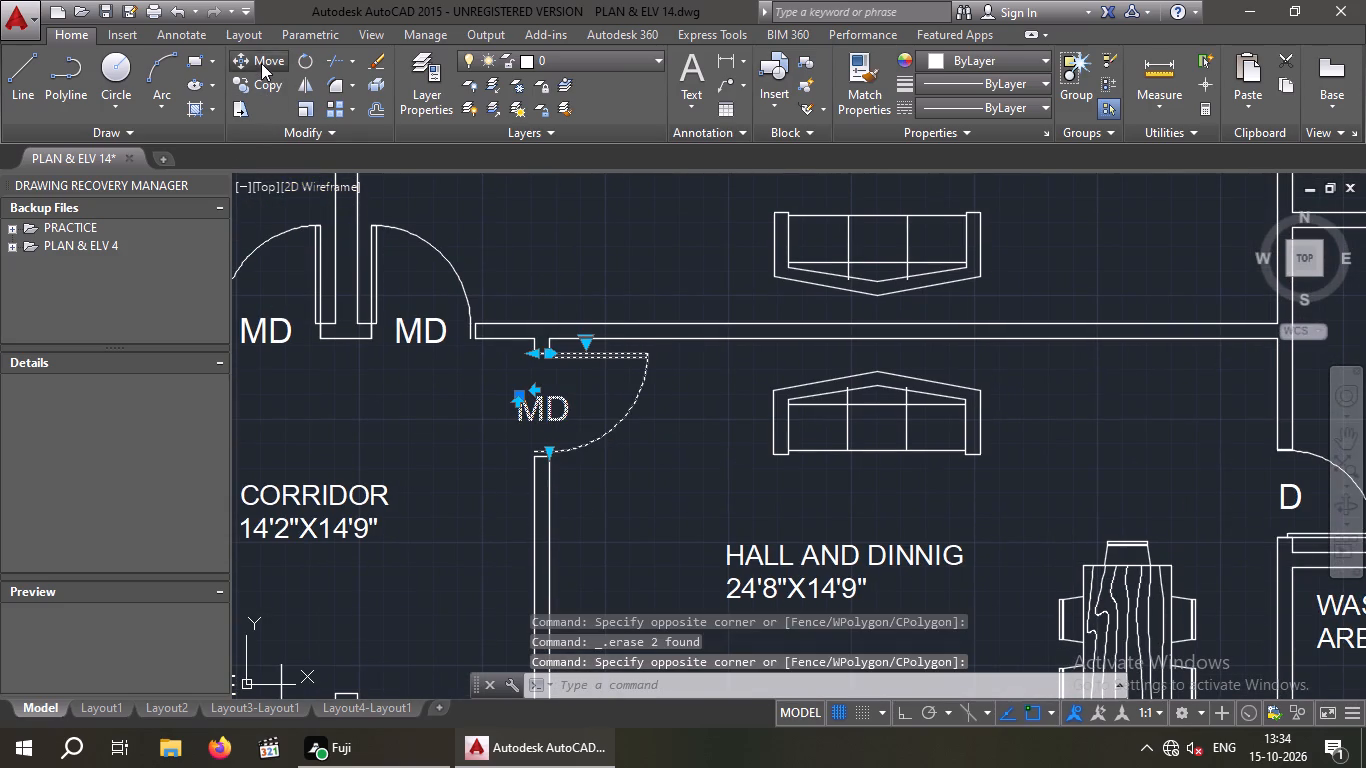
left_click(533, 358)
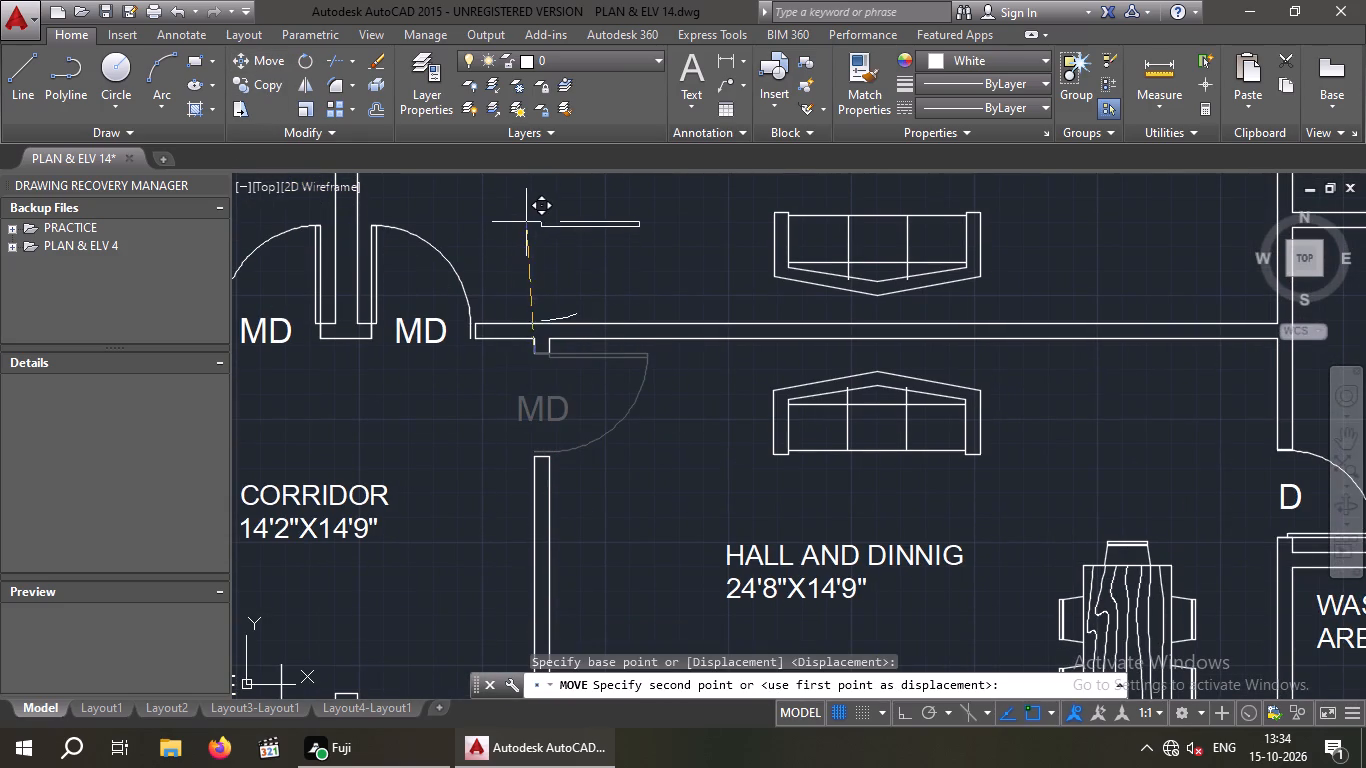
middle_click_drag(536, 231, 537, 312)
left_click(536, 262)
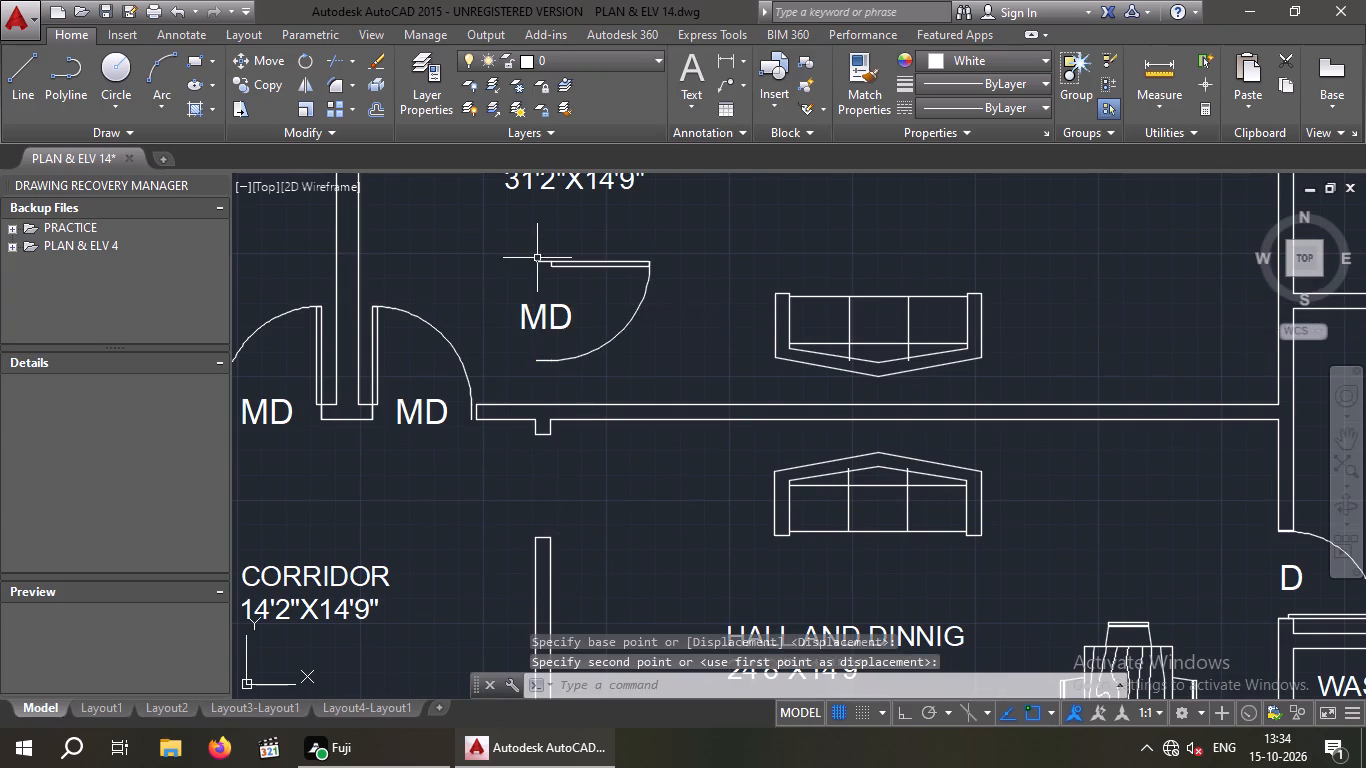
Erase the three lines of the short wall stub above the vacated main door opening.
scroll(537, 258, "down", 1)
scroll(514, 419, "up", 1)
scroll(574, 333, "up", 2)
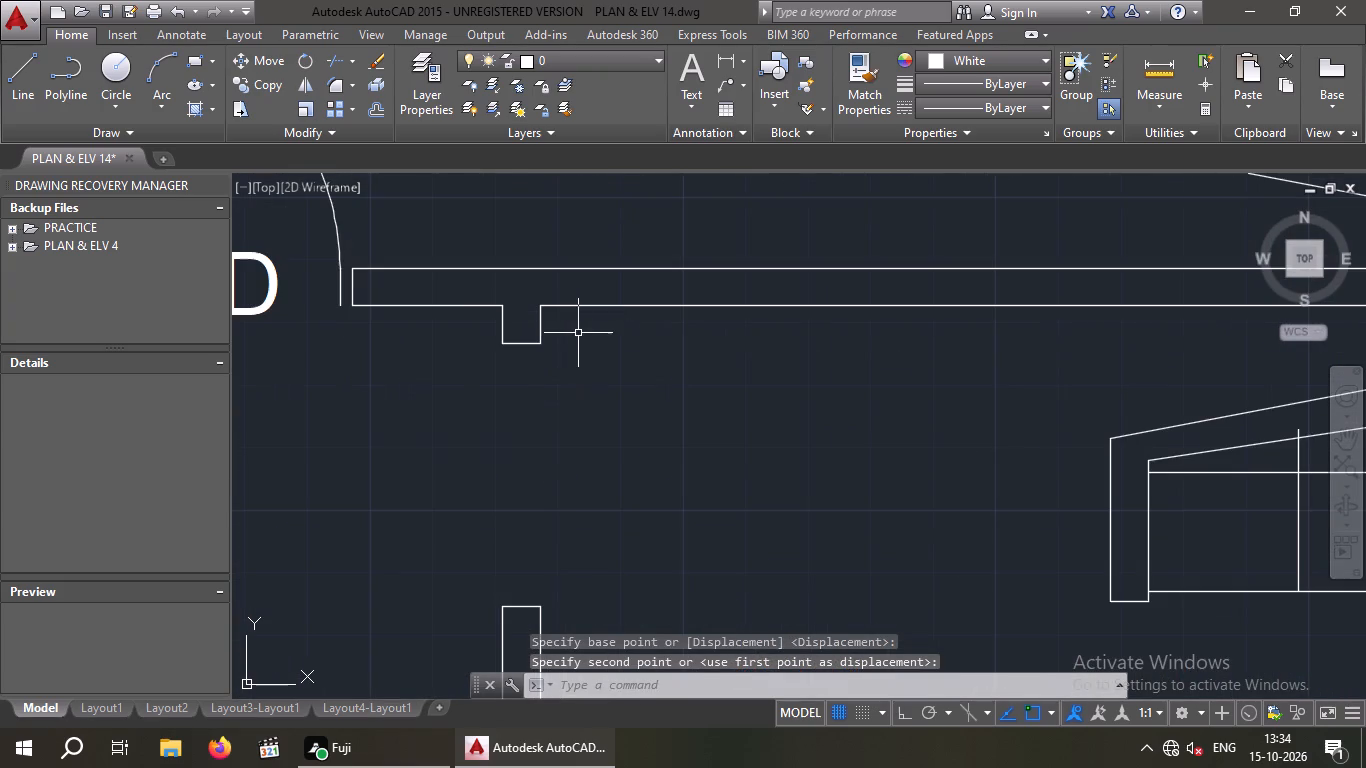
left_click_drag(606, 329, 583, 337)
left_click(459, 336)
key("Delete")
left_click_drag(634, 346, 610, 350)
double_click(479, 349)
left_click(564, 337)
left_click_drag(485, 346, 485, 352)
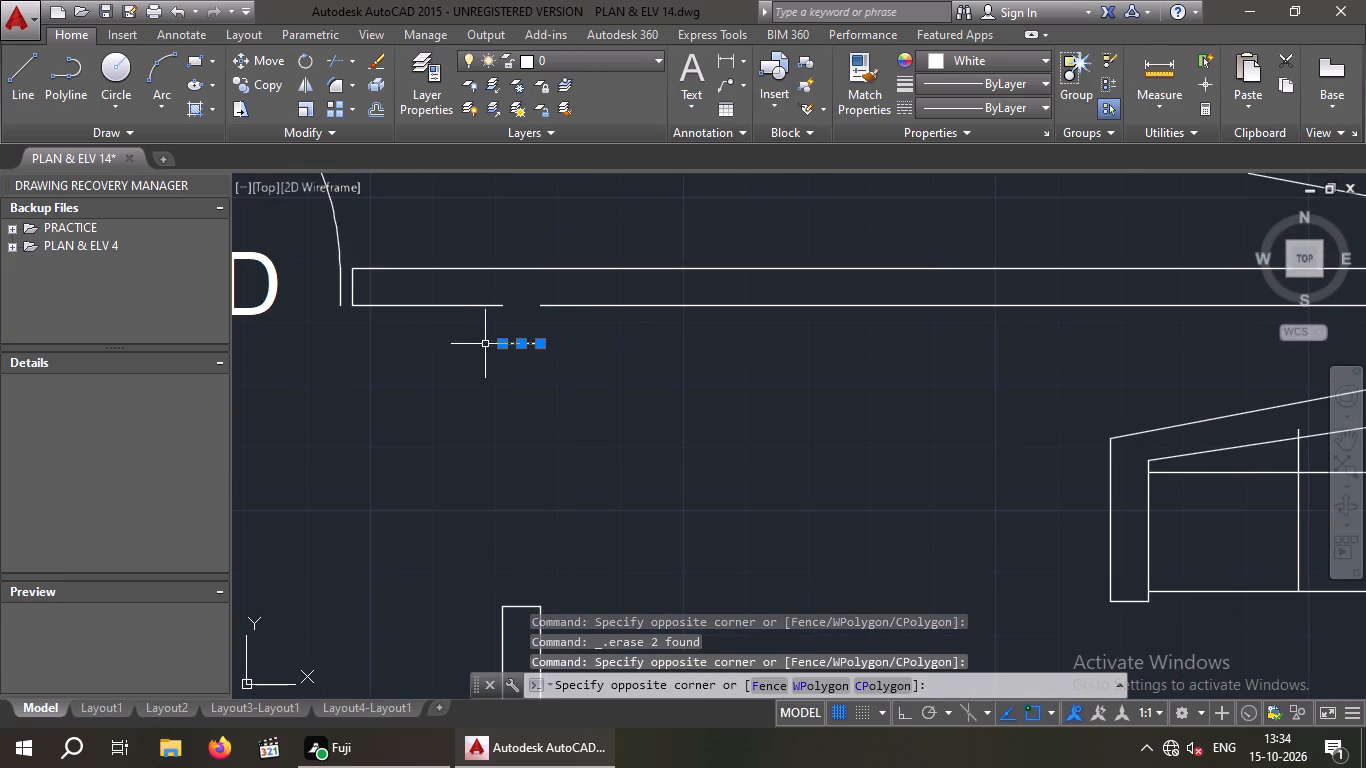
left_click_drag(485, 352, 485, 356)
key("Delete")
Erase the corridor-side line and the end line of the wall between the corridor and the 24'8"X14'9" hall.
scroll(491, 371, "down", 4)
middle_click_drag(519, 447, 523, 411)
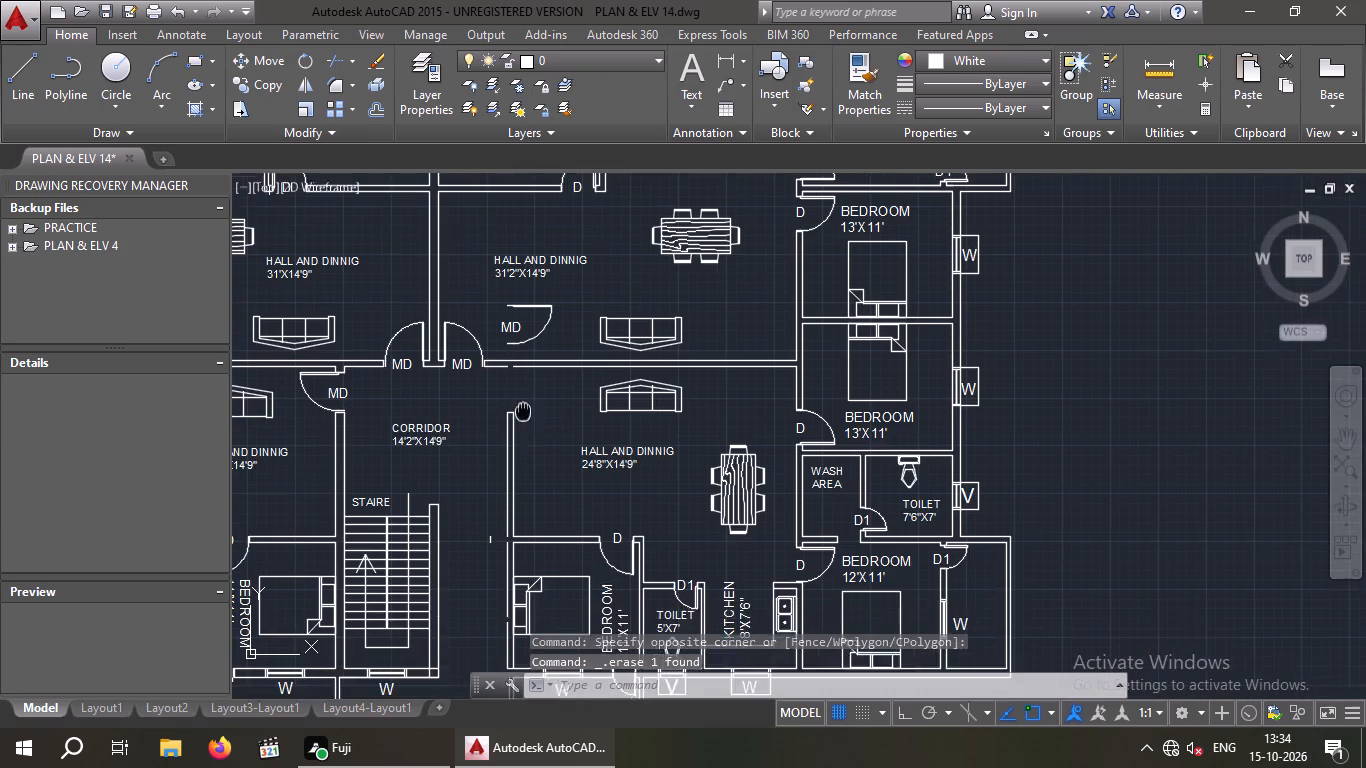
middle_click_drag(523, 411, 523, 398)
scroll(491, 495, "up", 2)
left_click(532, 477)
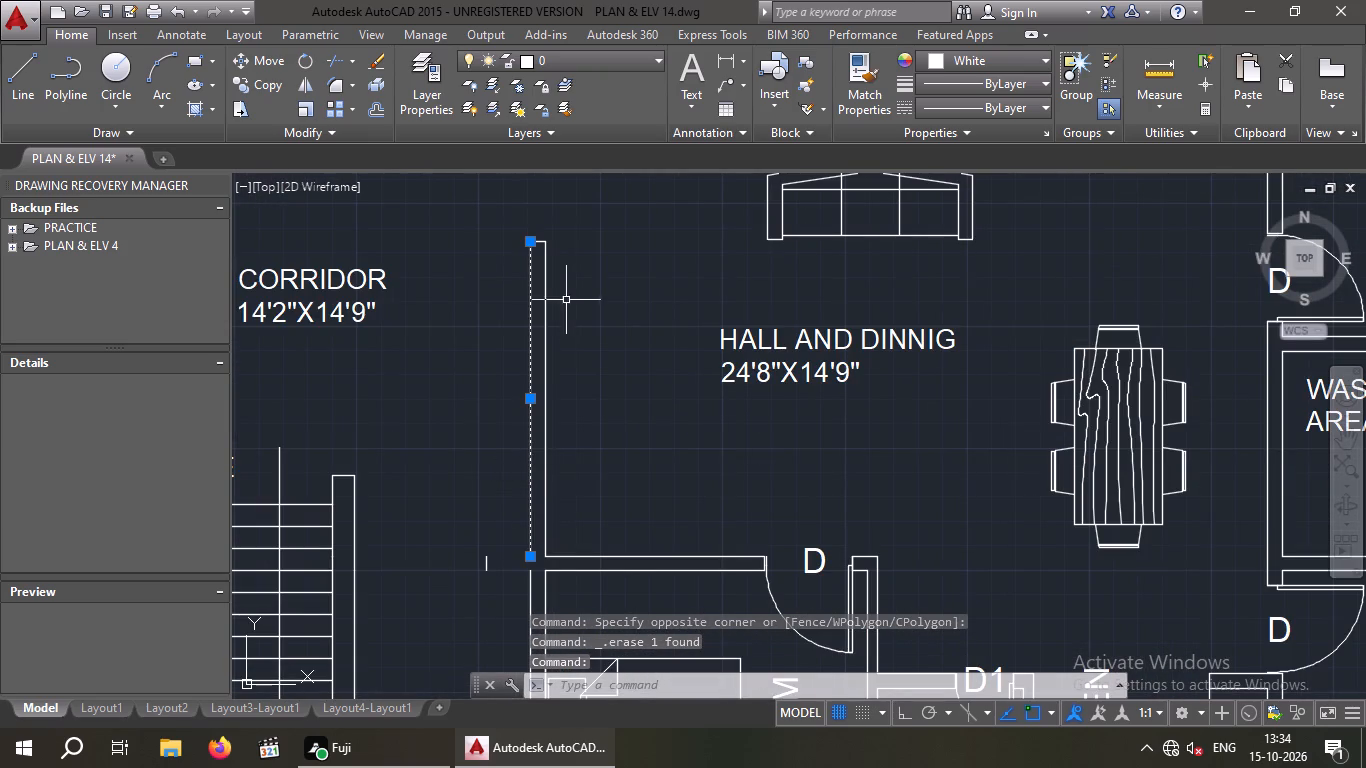
scroll(547, 250, "up", 4)
left_click(467, 206)
key("Delete")
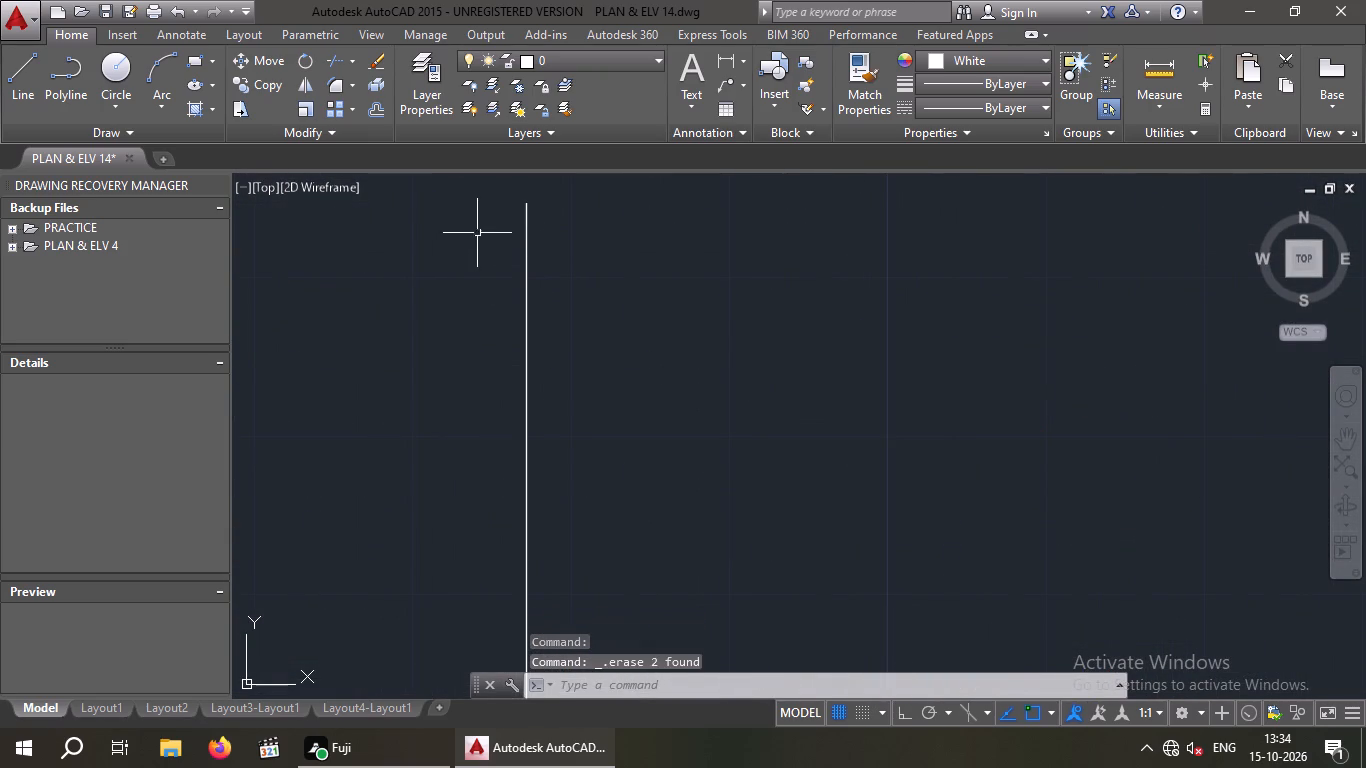
Erase the two outer line segments of the 11'X11' bedroom's wall facing the former lift space.
scroll(487, 268, "down", 5)
middle_click_drag(431, 474, 429, 310)
scroll(457, 396, "up", 1)
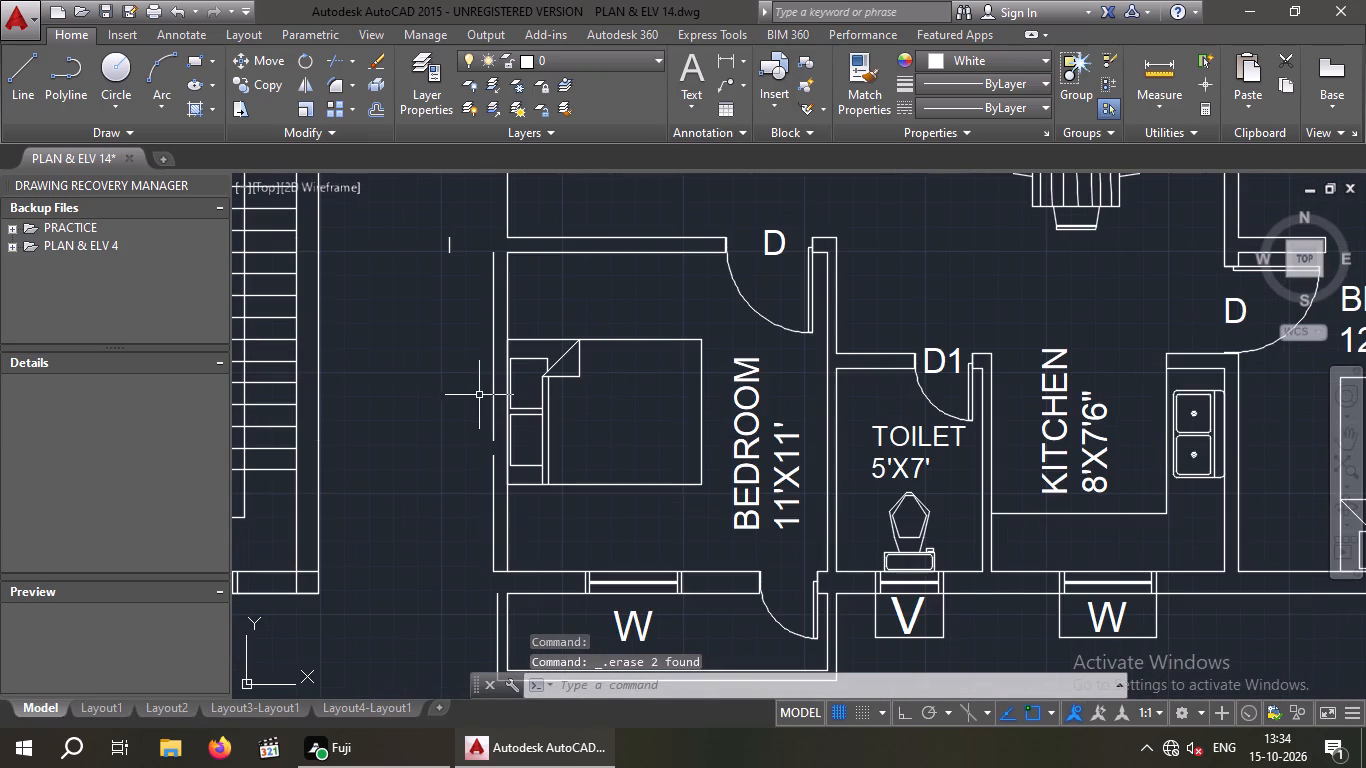
left_click(493, 389)
left_click(492, 487)
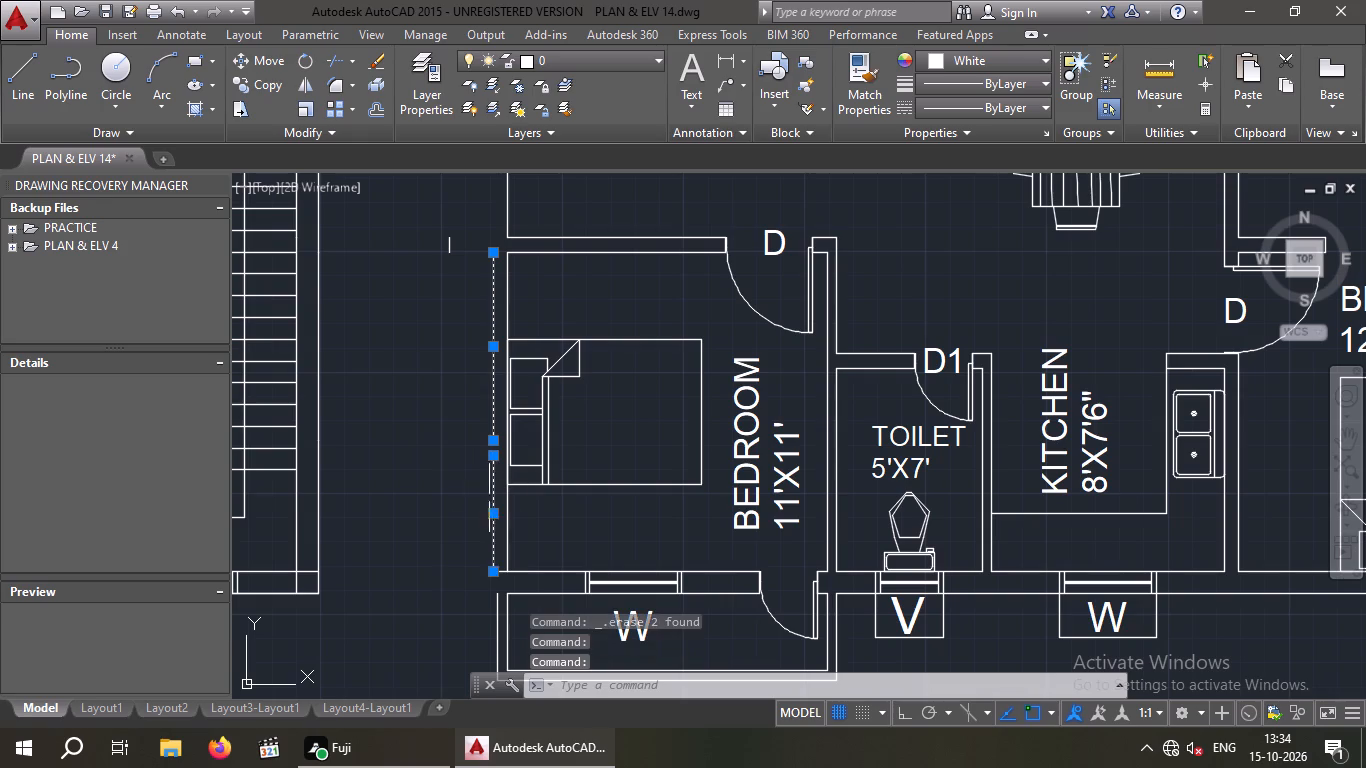
key("Delete")
Erase the outer end line of the balcony wall below the 11'X11' bedroom, facing the former lift space.
scroll(487, 592, "up", 1)
middle_click_drag(482, 582, 452, 389)
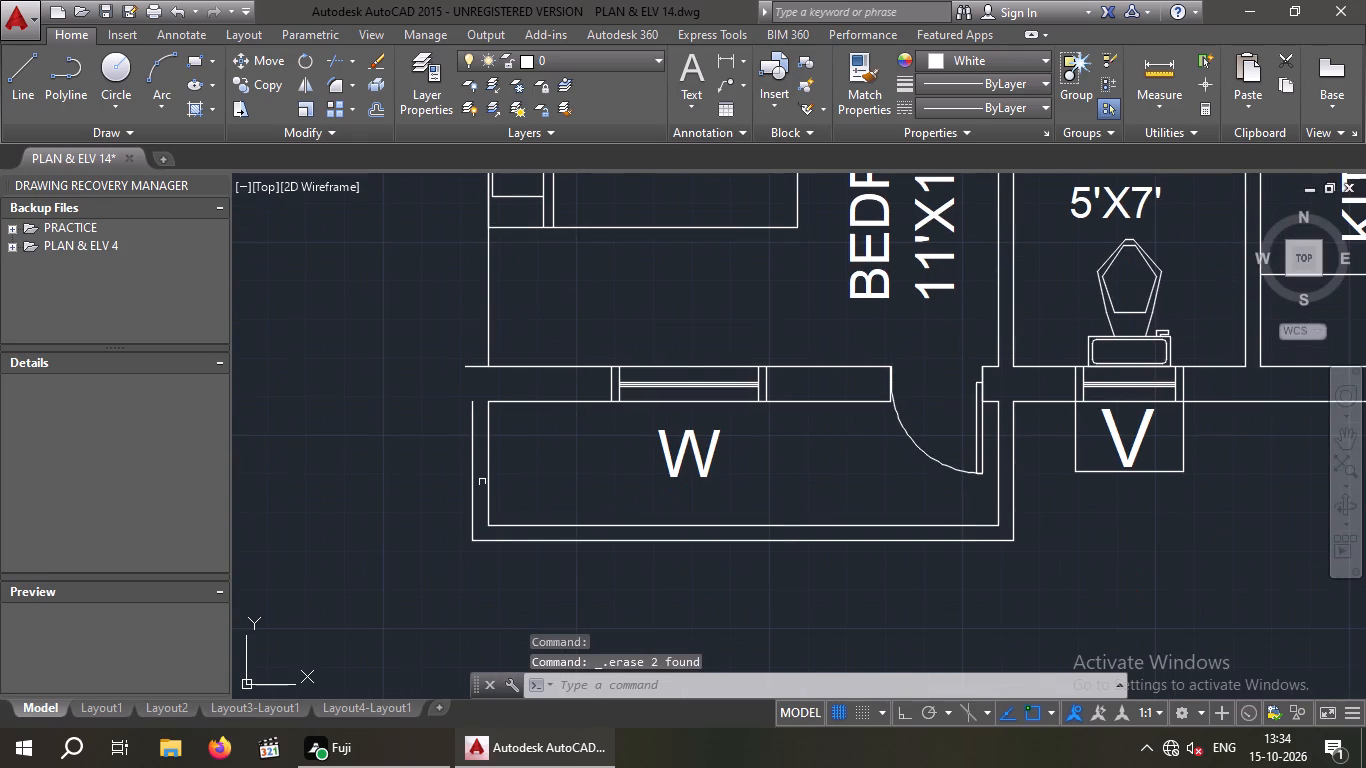
left_click(471, 475)
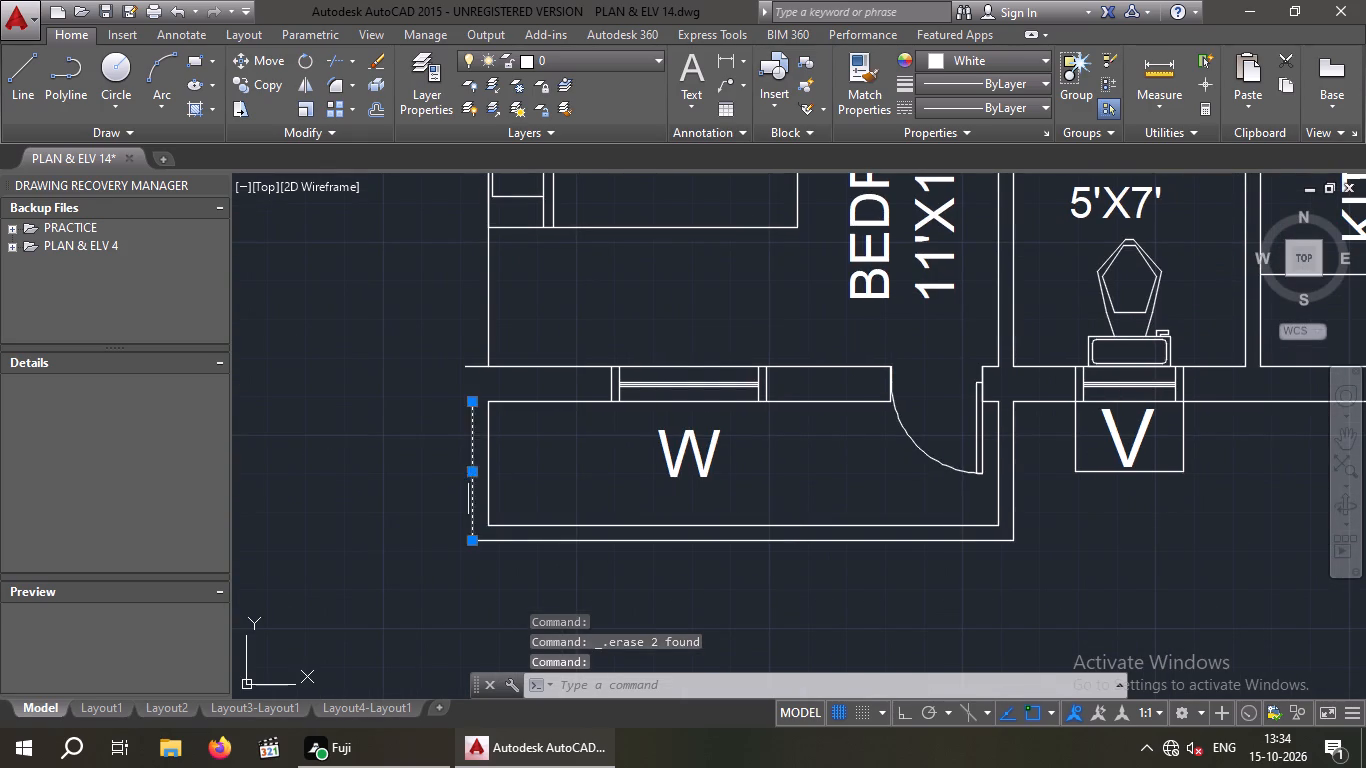
key("Delete")
Erase the short leftover line where the wall between the 24'8"X14'9" hall and the 11'X11' bedroom meets the former lift space.
scroll(443, 484, "down", 2)
middle_click_drag(442, 483, 502, 612)
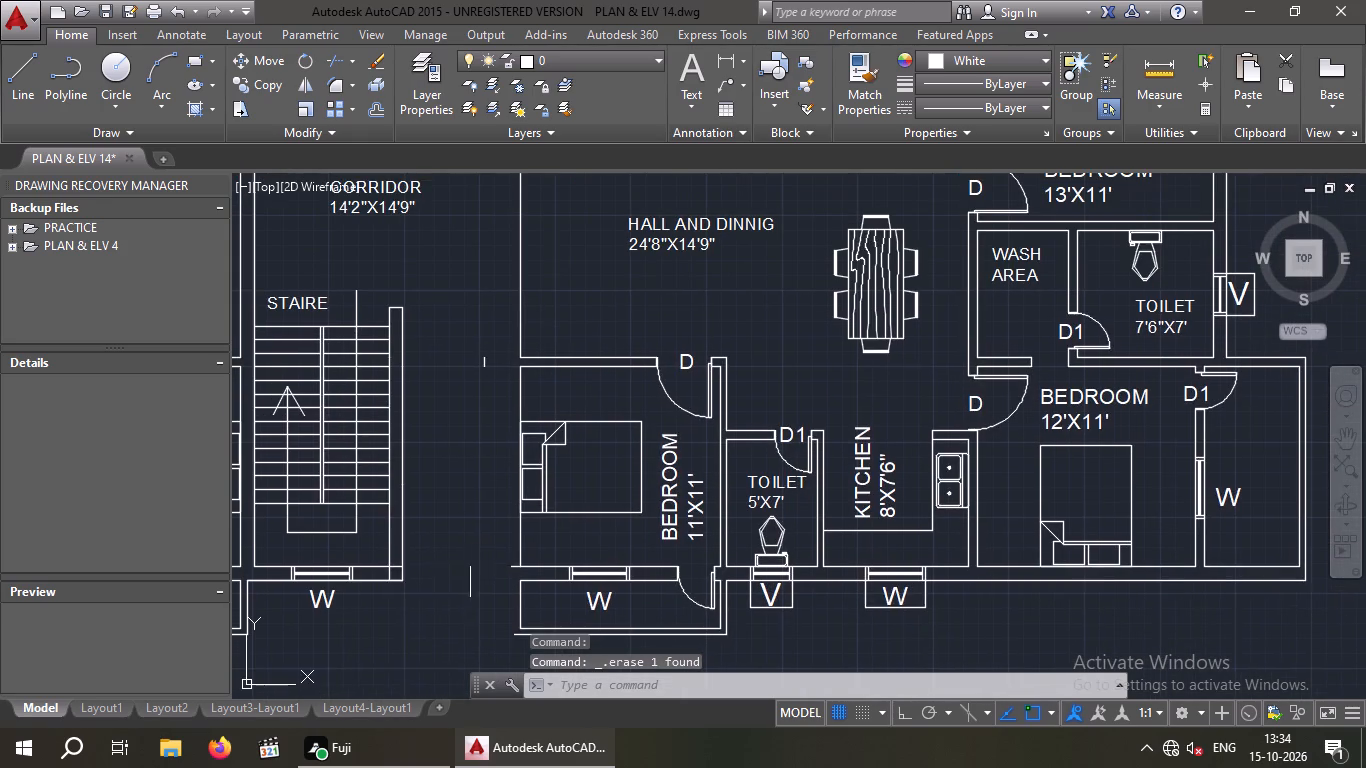
middle_click_drag(474, 557, 525, 529)
left_click_drag(560, 310, 570, 343)
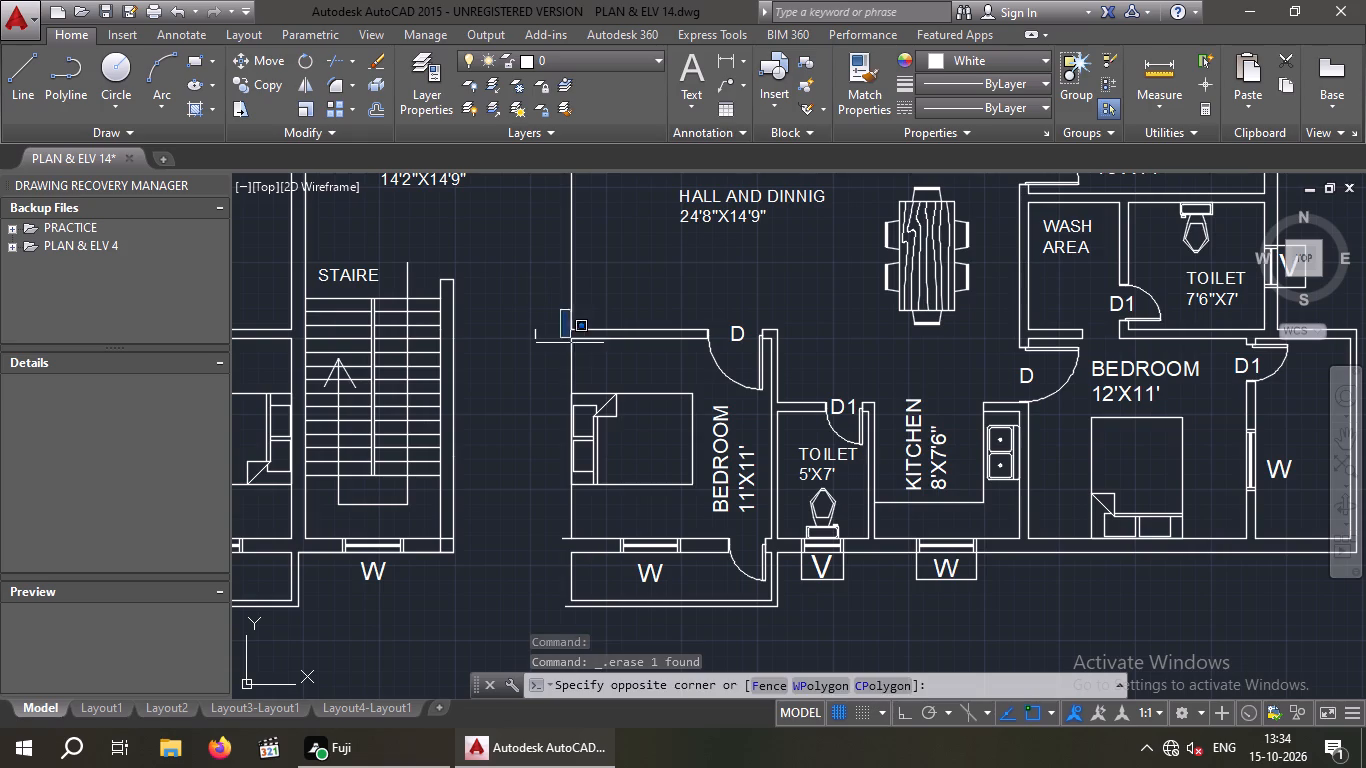
left_click_drag(570, 343, 570, 346)
left_click(519, 358)
key("Delete")
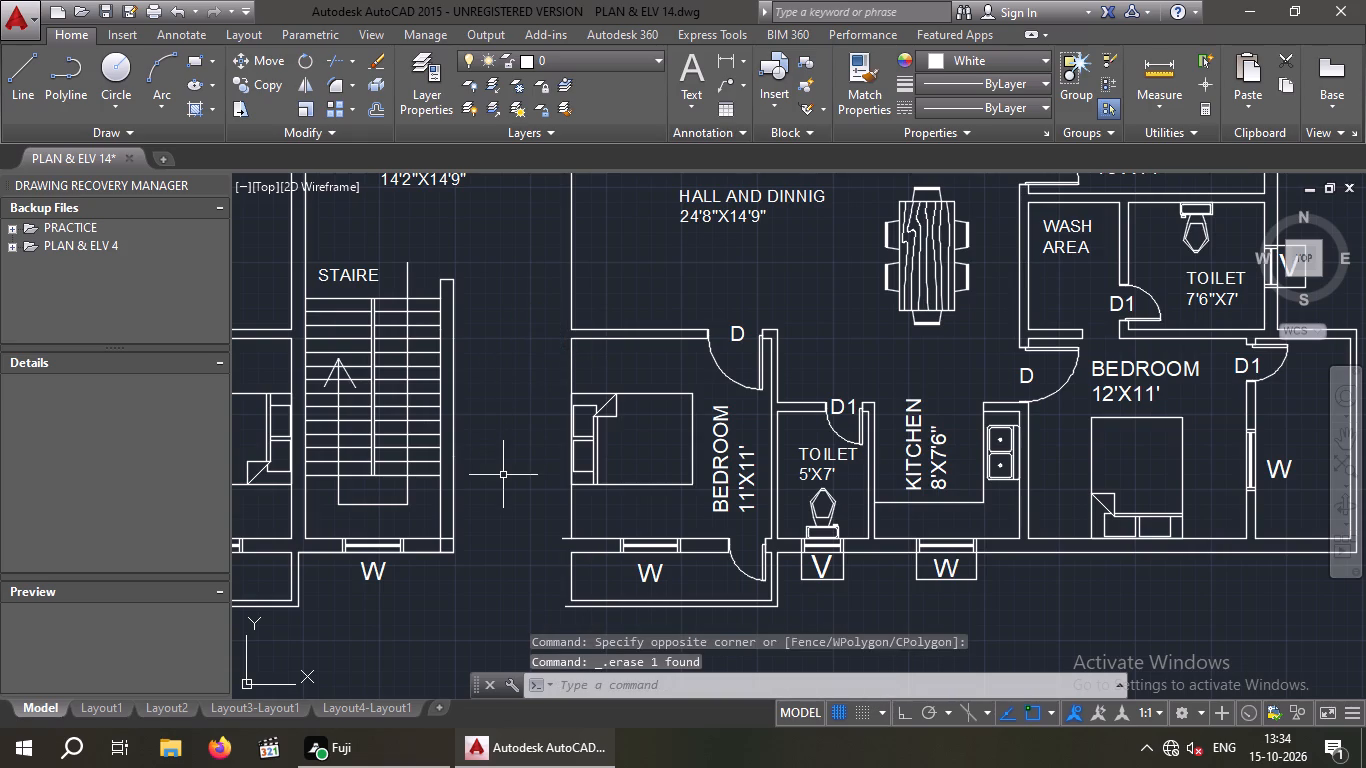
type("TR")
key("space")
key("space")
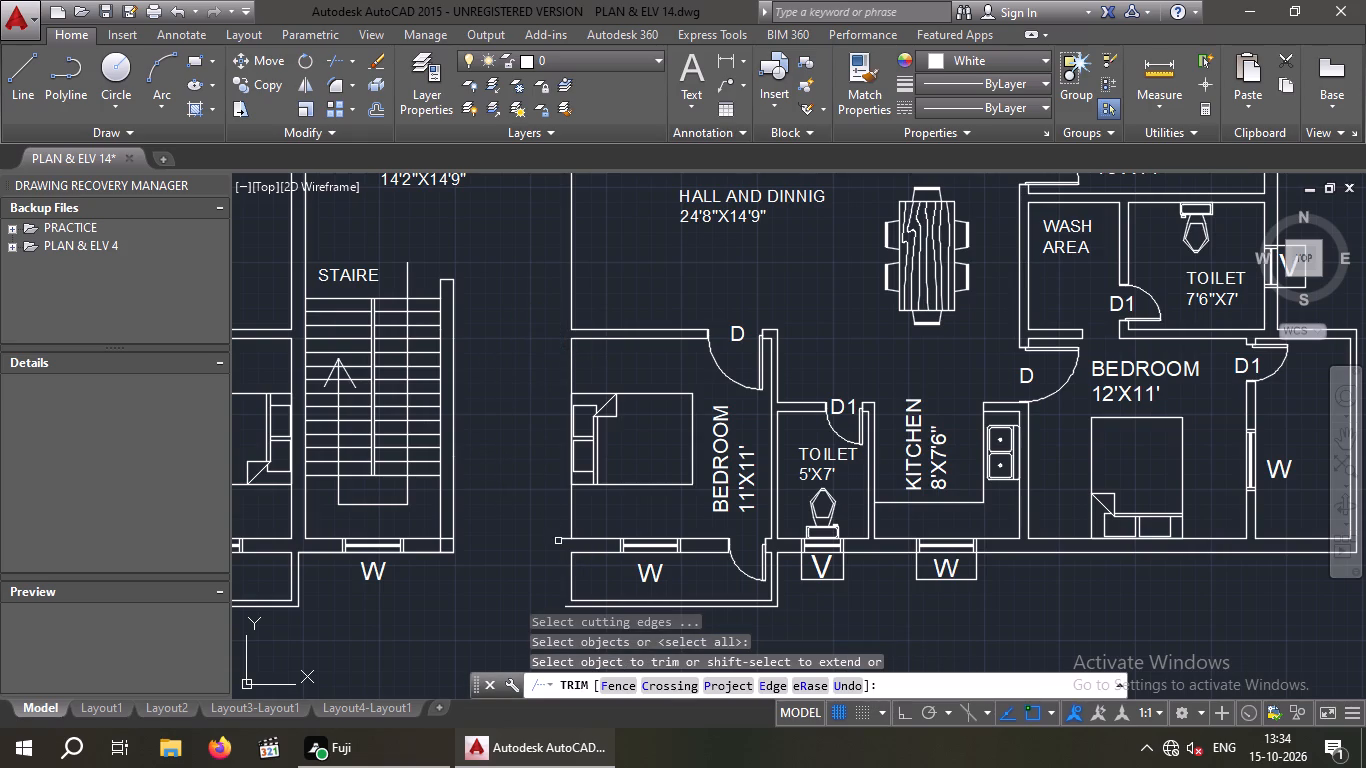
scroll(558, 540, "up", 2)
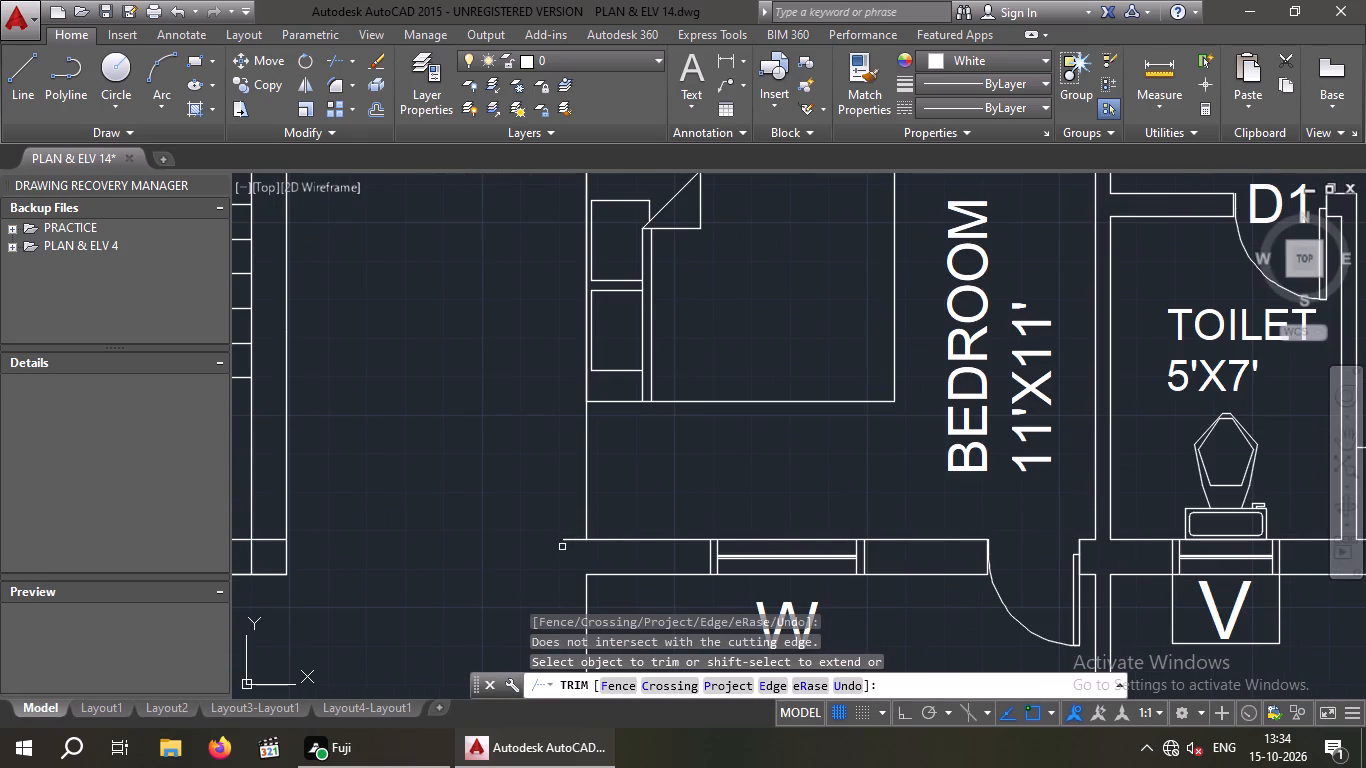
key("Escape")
Erase the short leftover line projecting past the corner of the 11'X11' bedroom's window wall.
left_click(569, 558)
left_click(569, 538)
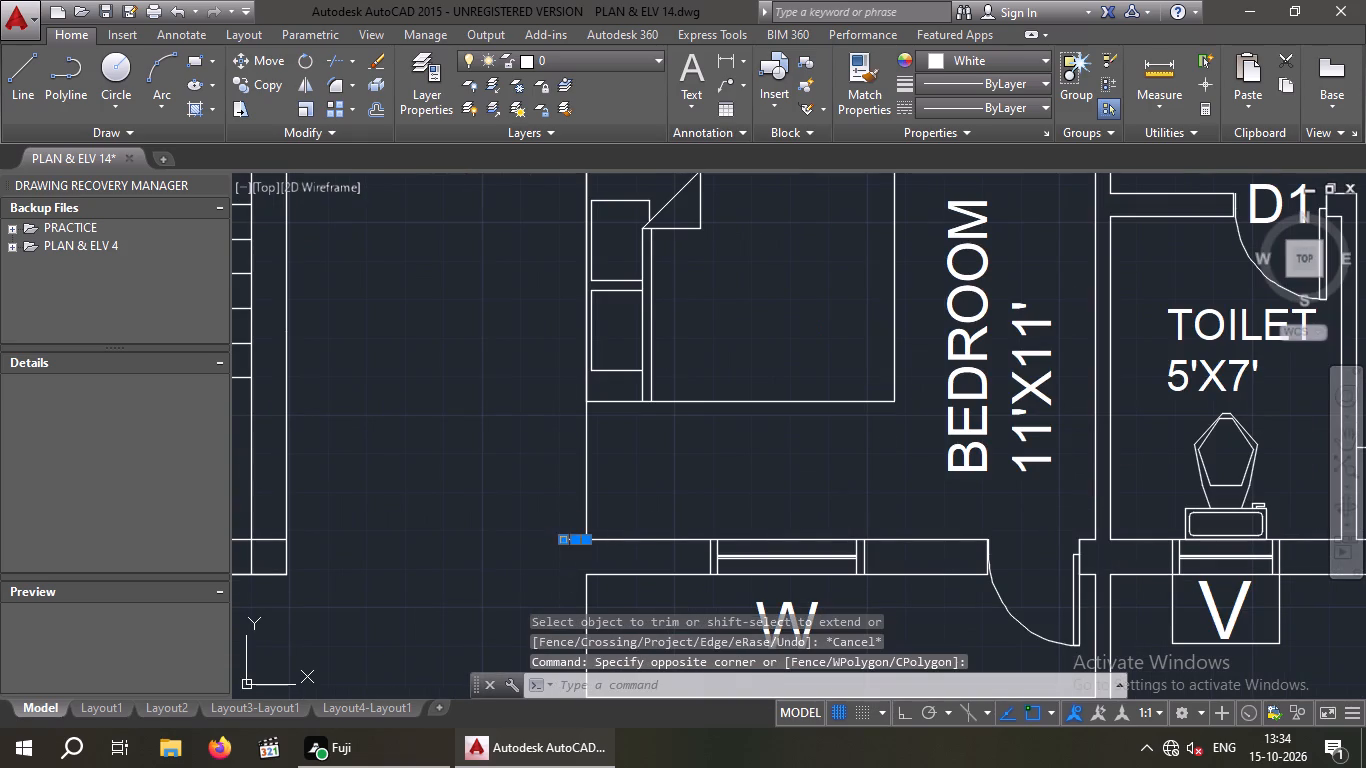
key("Delete")
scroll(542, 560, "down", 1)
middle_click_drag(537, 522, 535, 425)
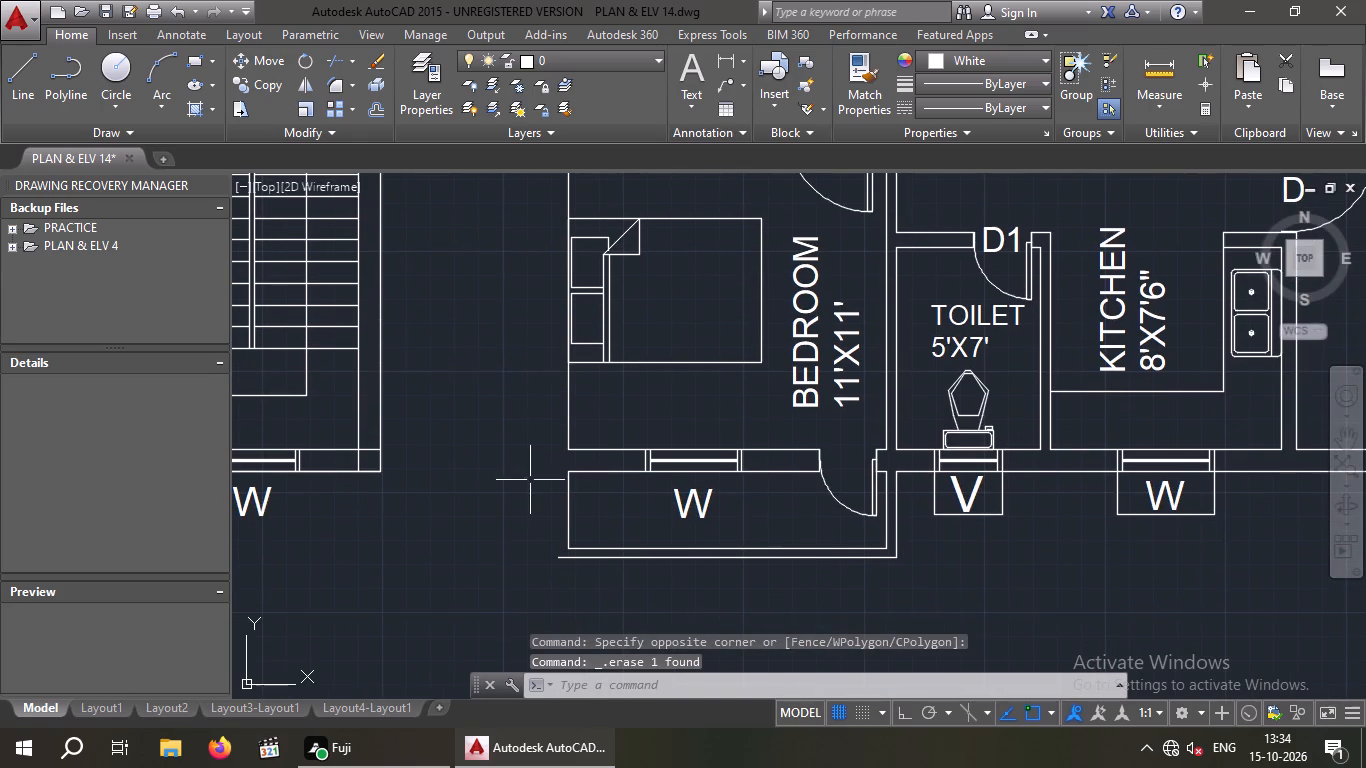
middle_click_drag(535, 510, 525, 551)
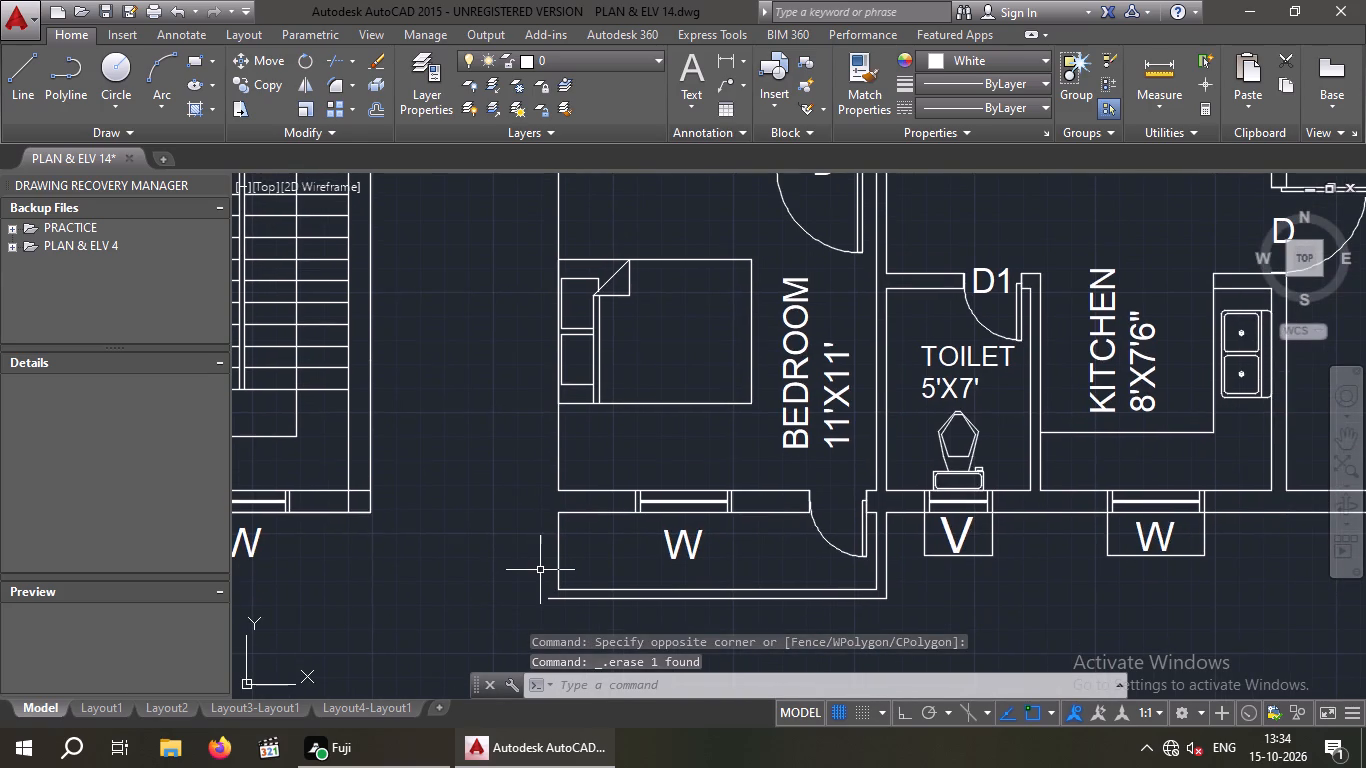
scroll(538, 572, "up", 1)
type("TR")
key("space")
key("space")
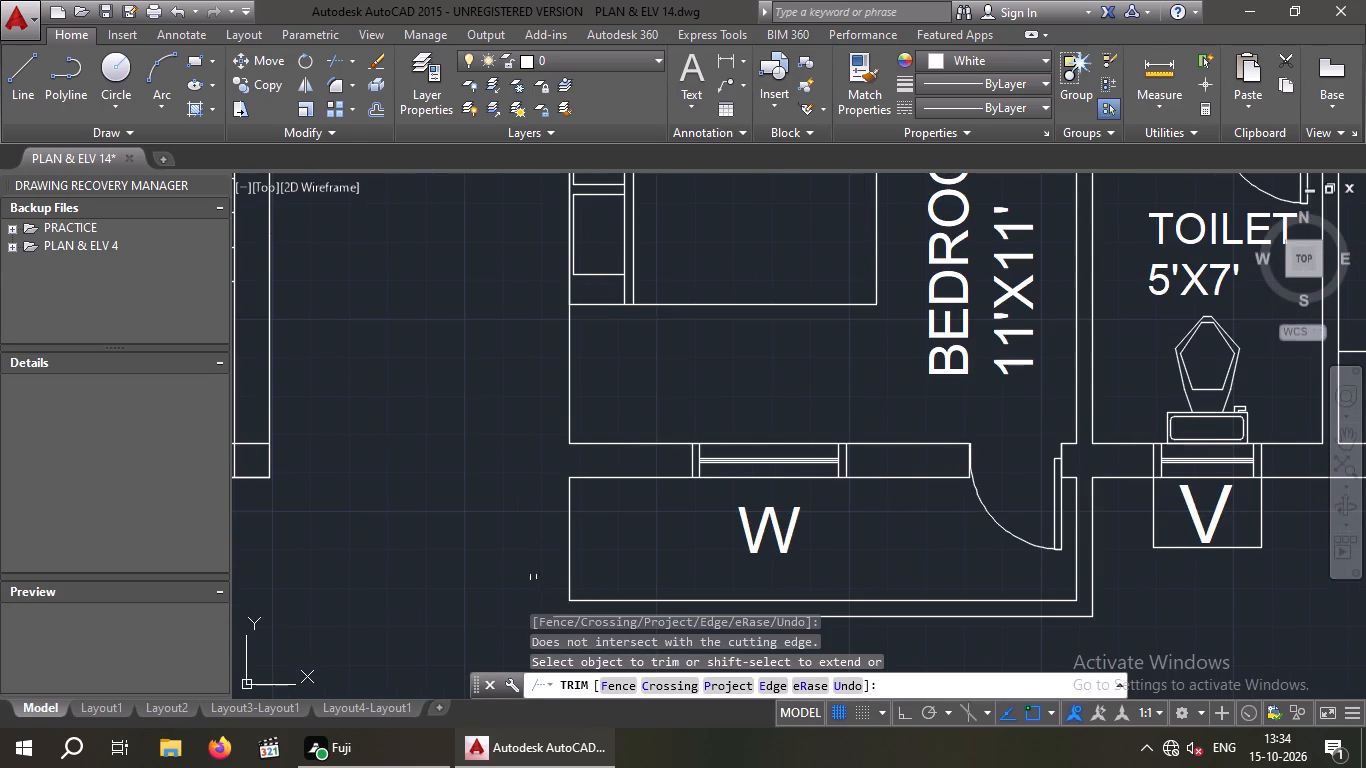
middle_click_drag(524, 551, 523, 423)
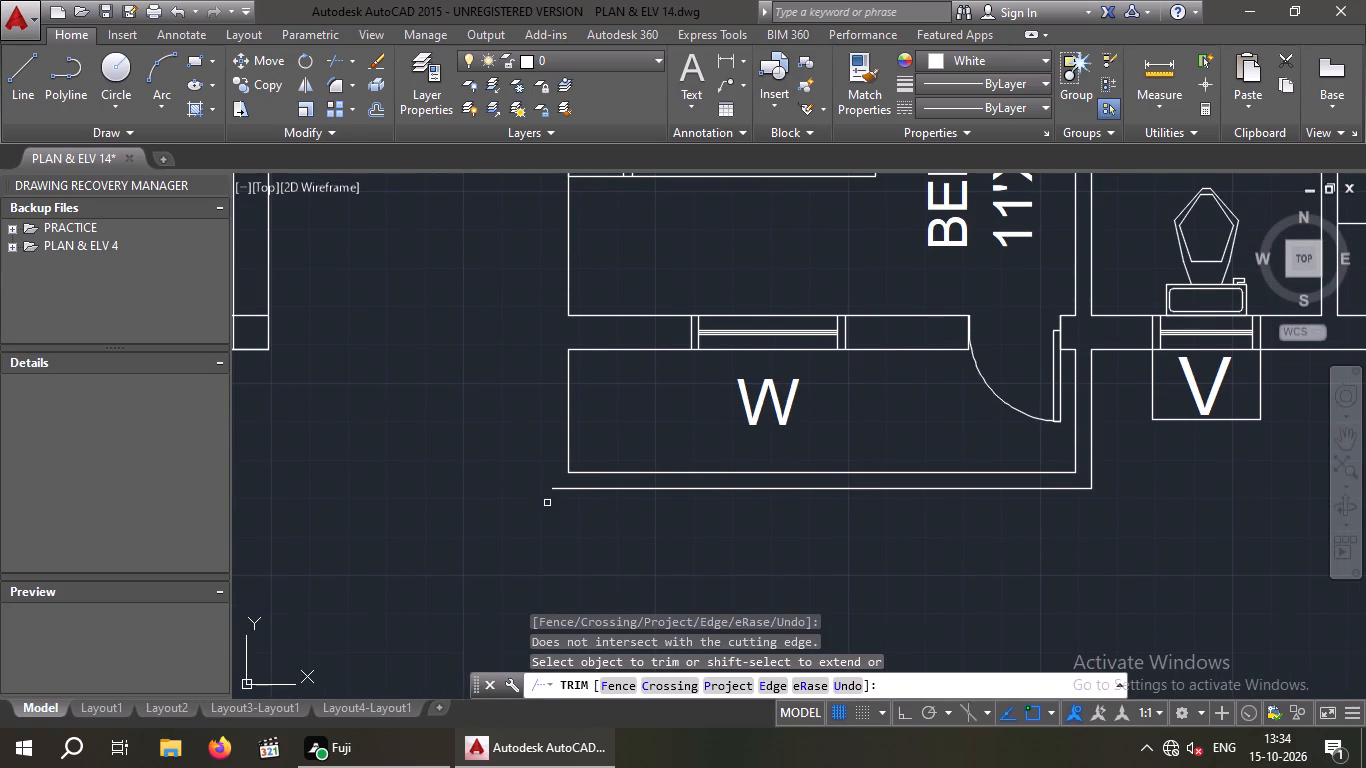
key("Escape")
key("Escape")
Trim the overlapping wall lines inside the outer corner where the stair's side wall meets its window wall.
middle_click_drag(519, 451, 522, 616)
scroll(513, 519, "down", 2)
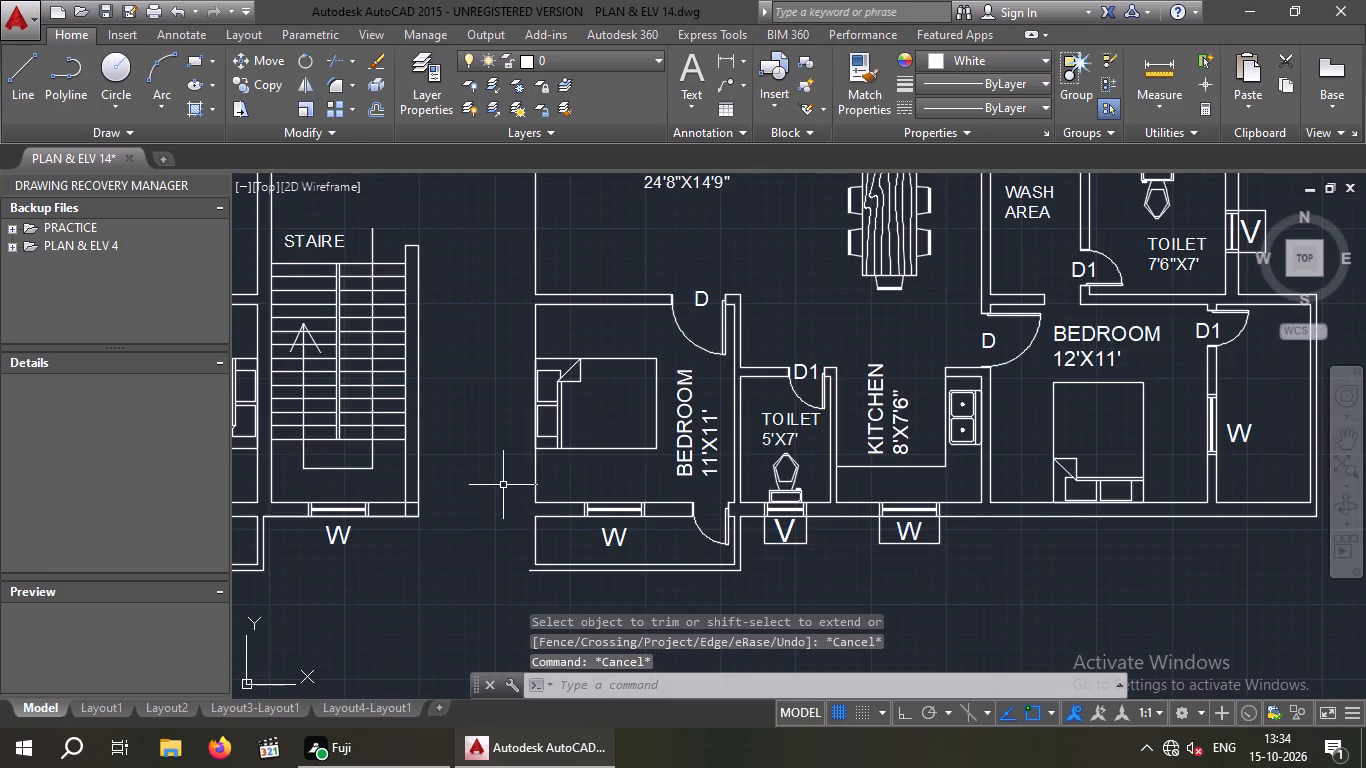
scroll(503, 484, "down", 1)
middle_click_drag(503, 484, 493, 521)
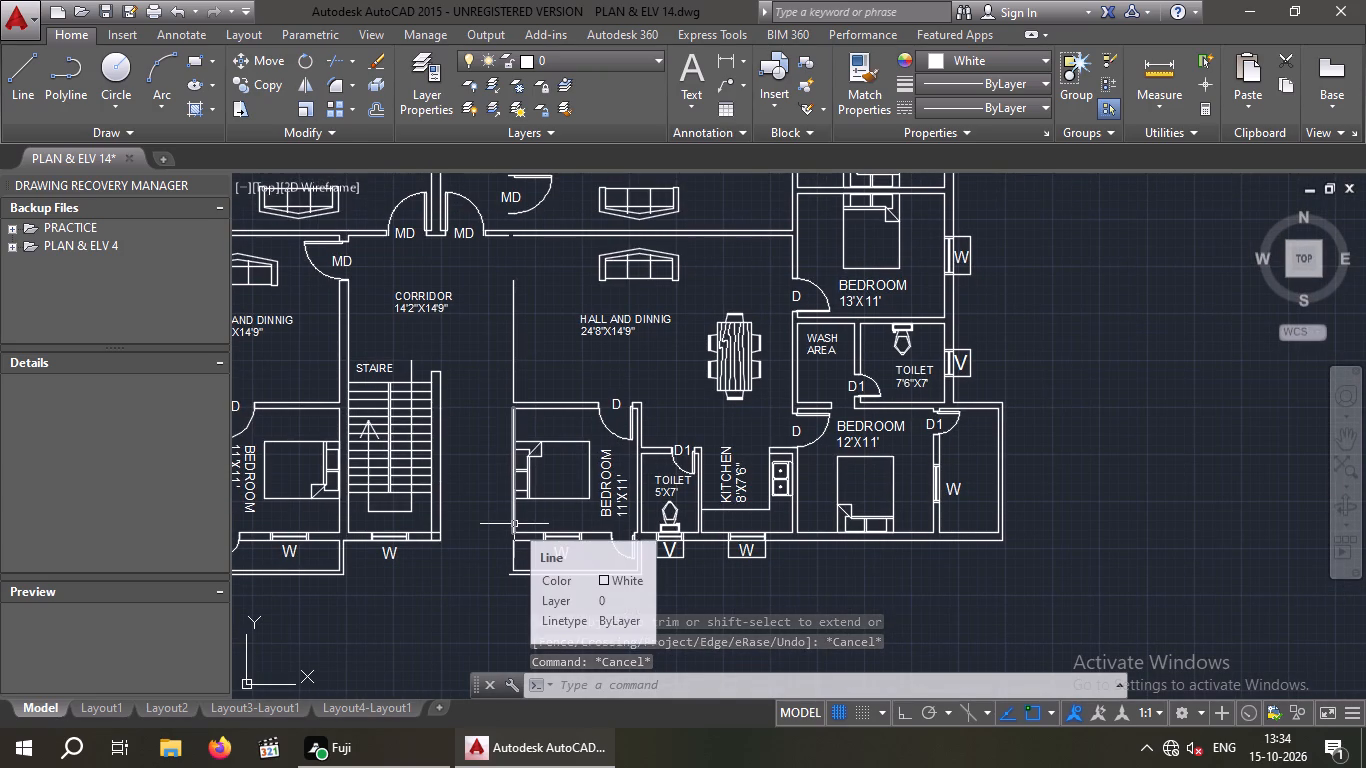
type("TR")
key("space")
key("space")
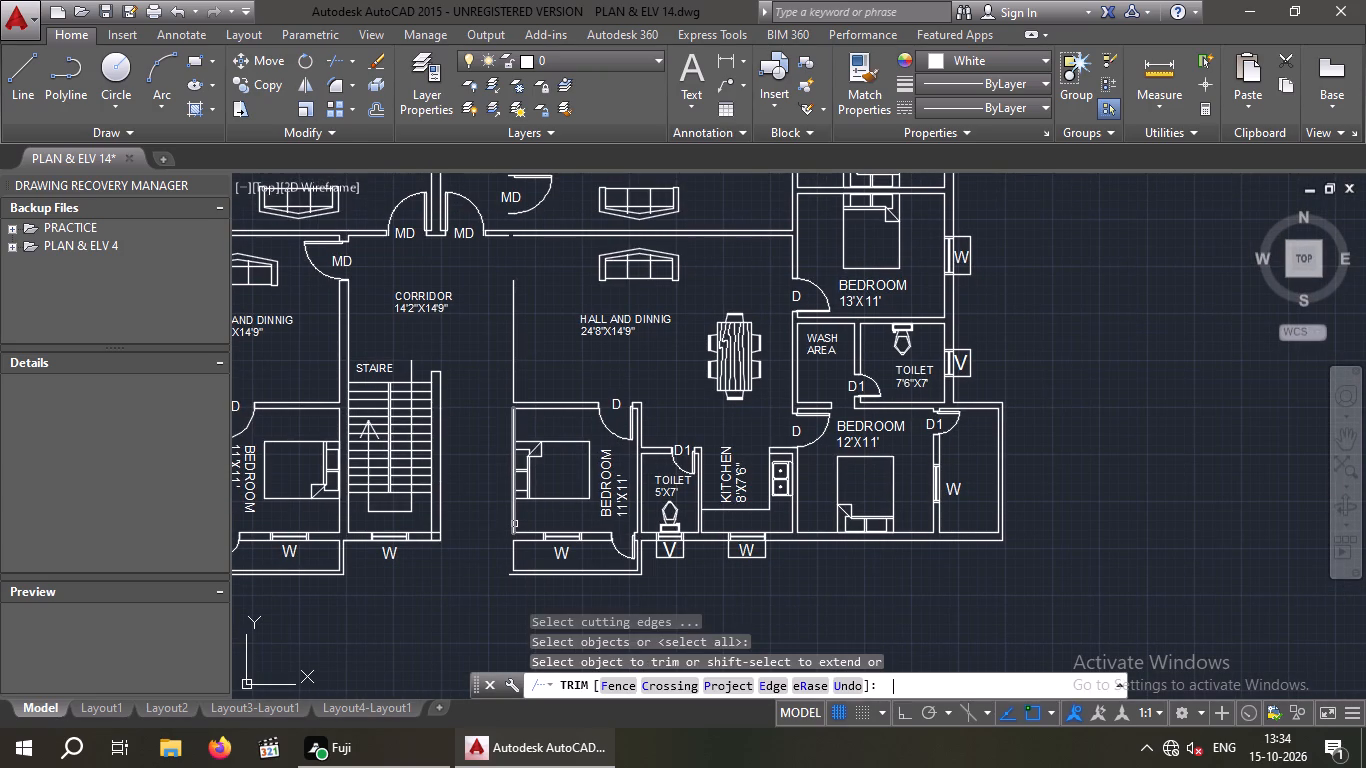
scroll(439, 538, "up", 5)
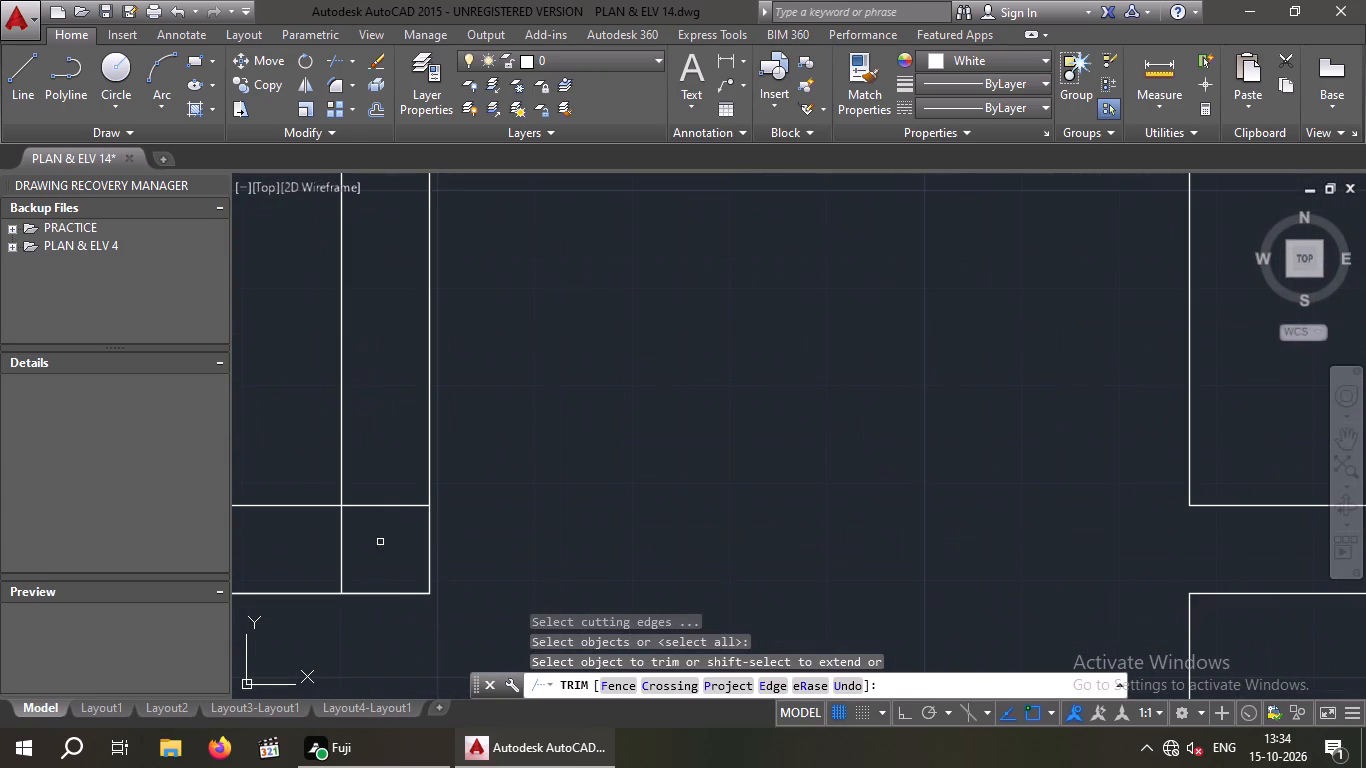
left_click_drag(372, 432, 386, 520)
left_click(378, 537)
left_click_drag(390, 539, 286, 542)
left_click(282, 542)
scroll(286, 547, "down", 2)
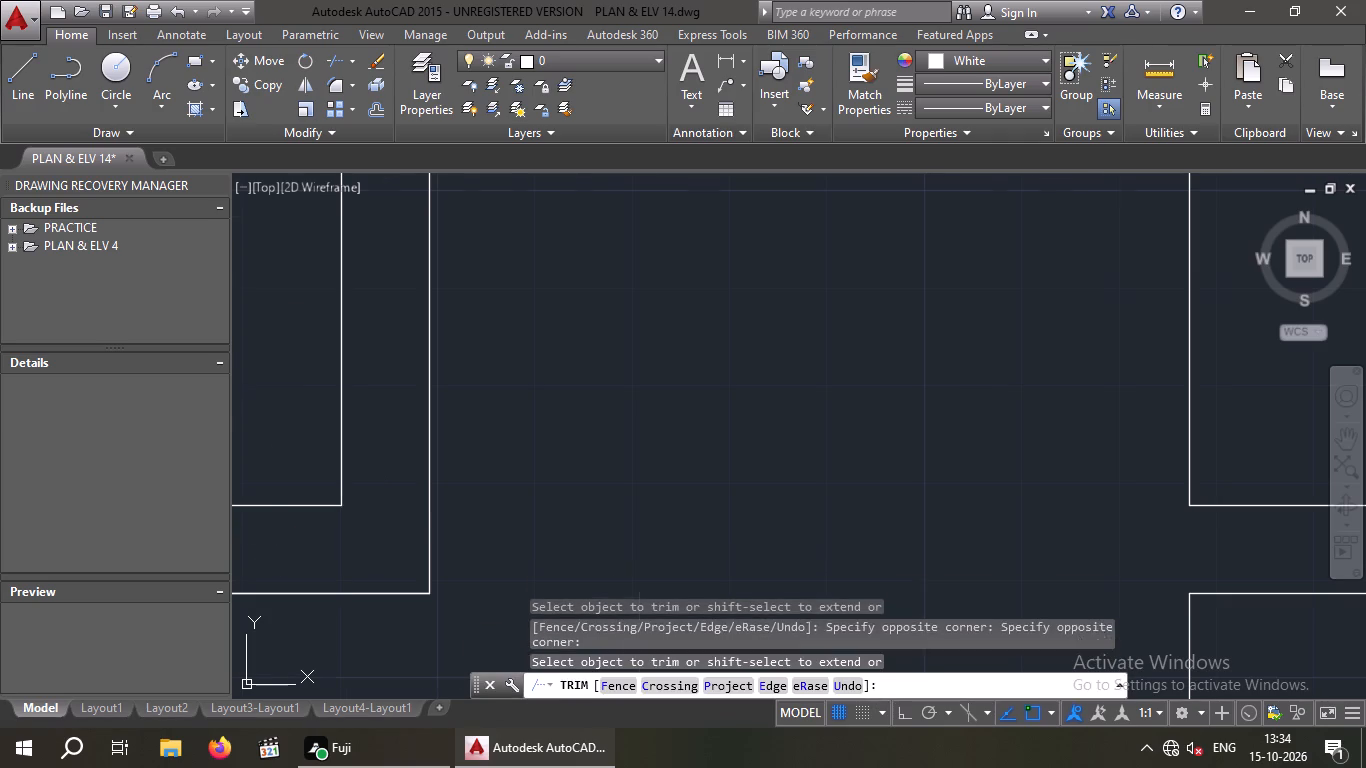
scroll(288, 547, "down", 1)
key("Escape")
key("Escape")
Extend the 24'8"X14'9" hall-side line of the wall between the two halls to close its small gap.
scroll(449, 524, "down", 3)
middle_click_drag(443, 527, 398, 614)
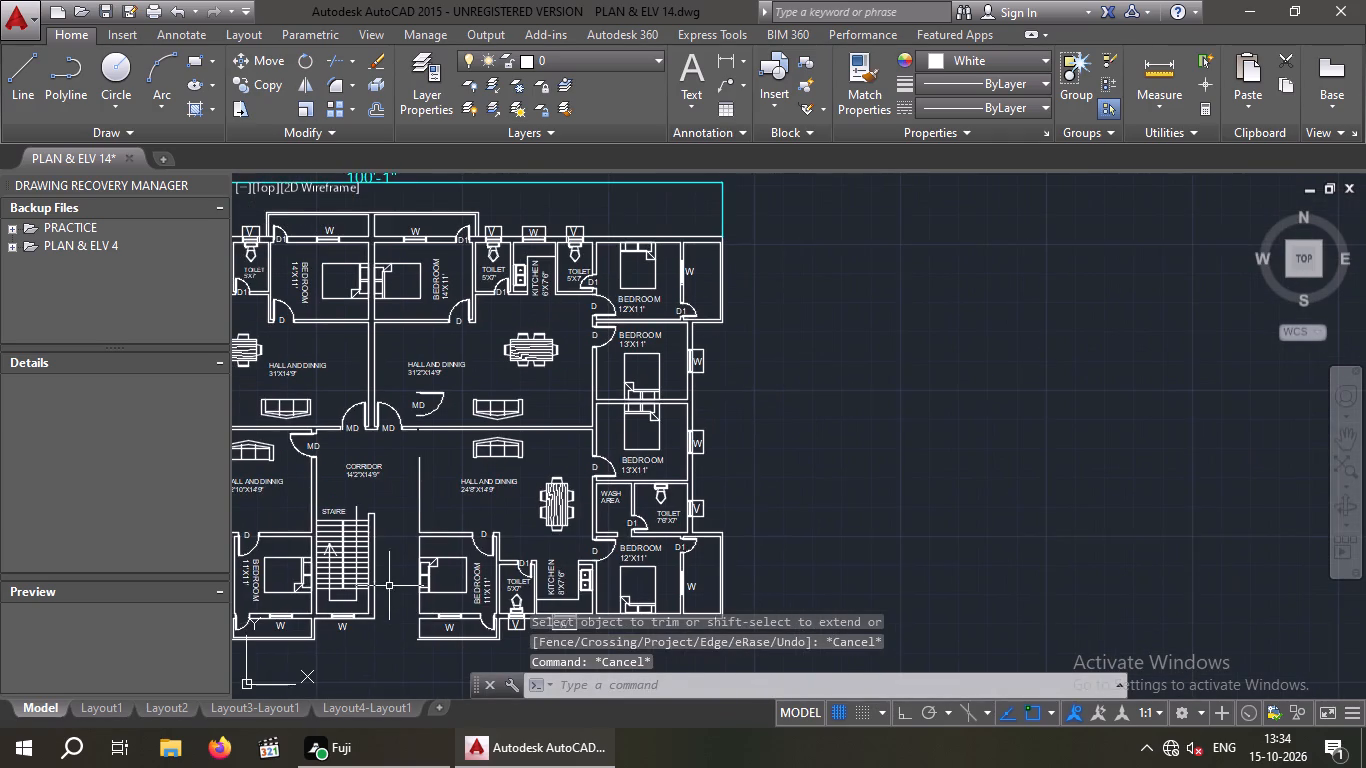
middle_click_drag(389, 586, 383, 463)
scroll(381, 471, "up", 1)
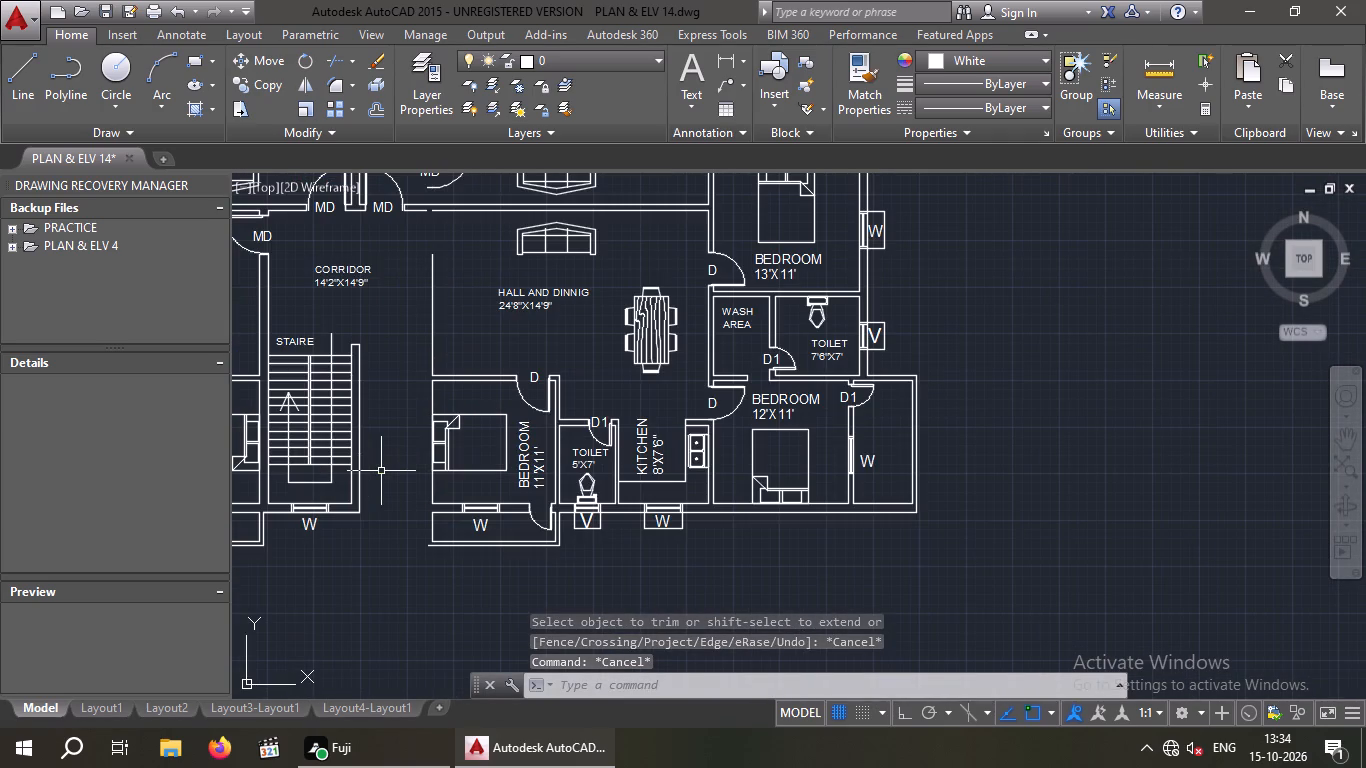
type("EX")
key("space")
key("space")
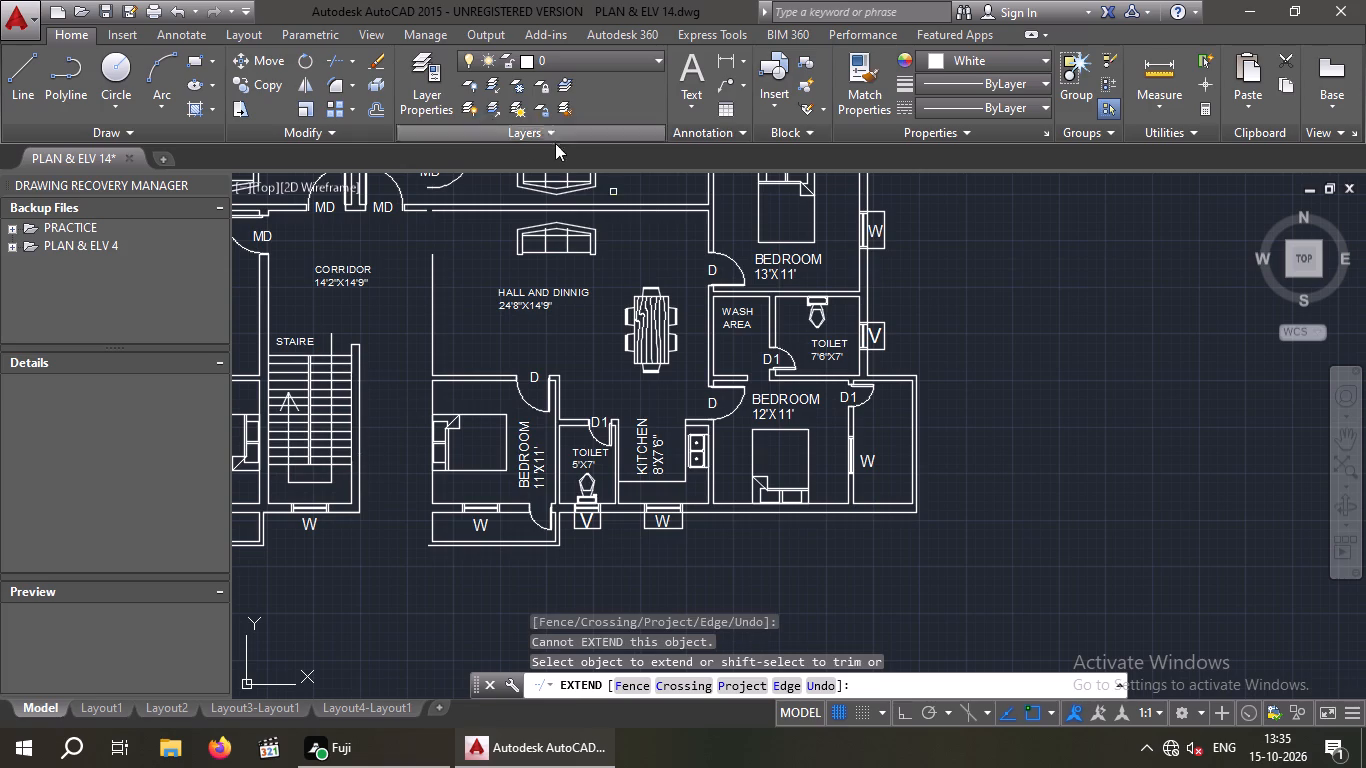
scroll(432, 214, "up", 1)
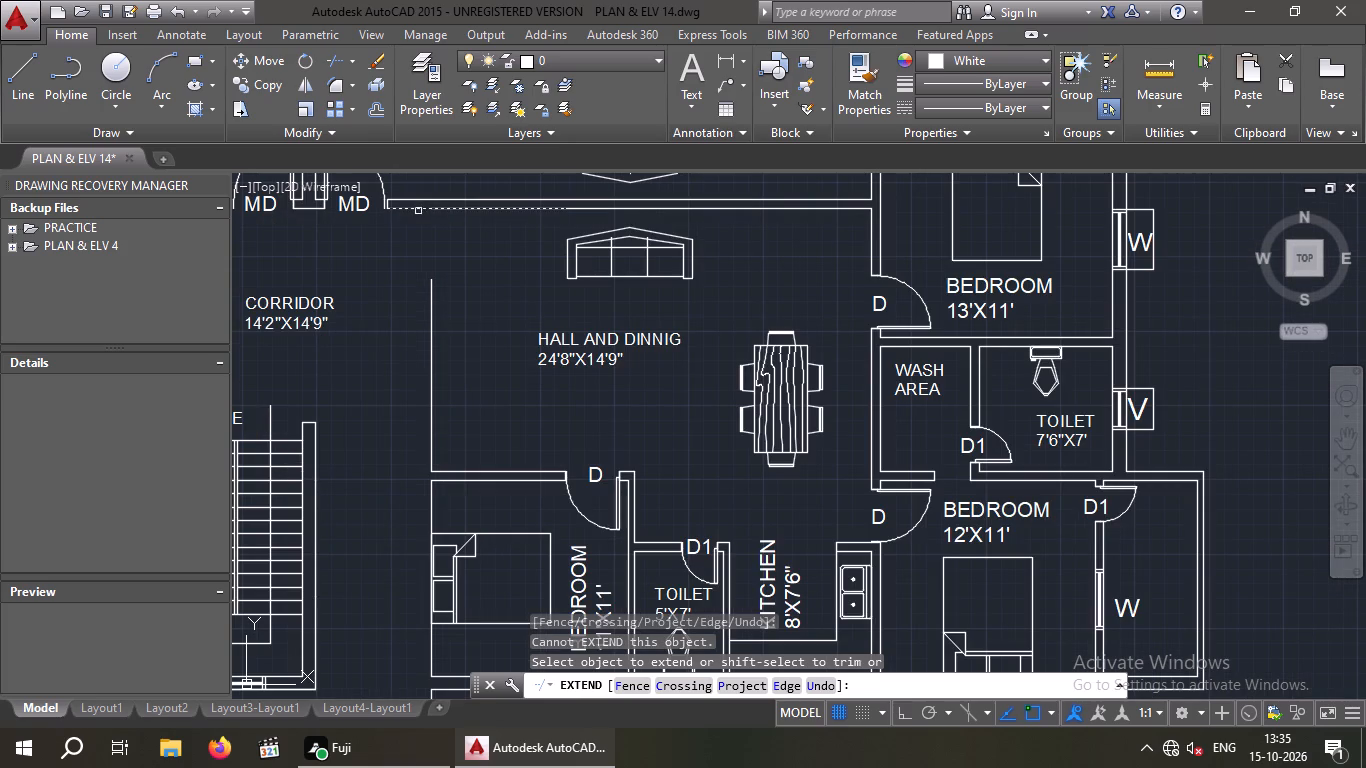
left_click(423, 208)
scroll(421, 227, "down", 2)
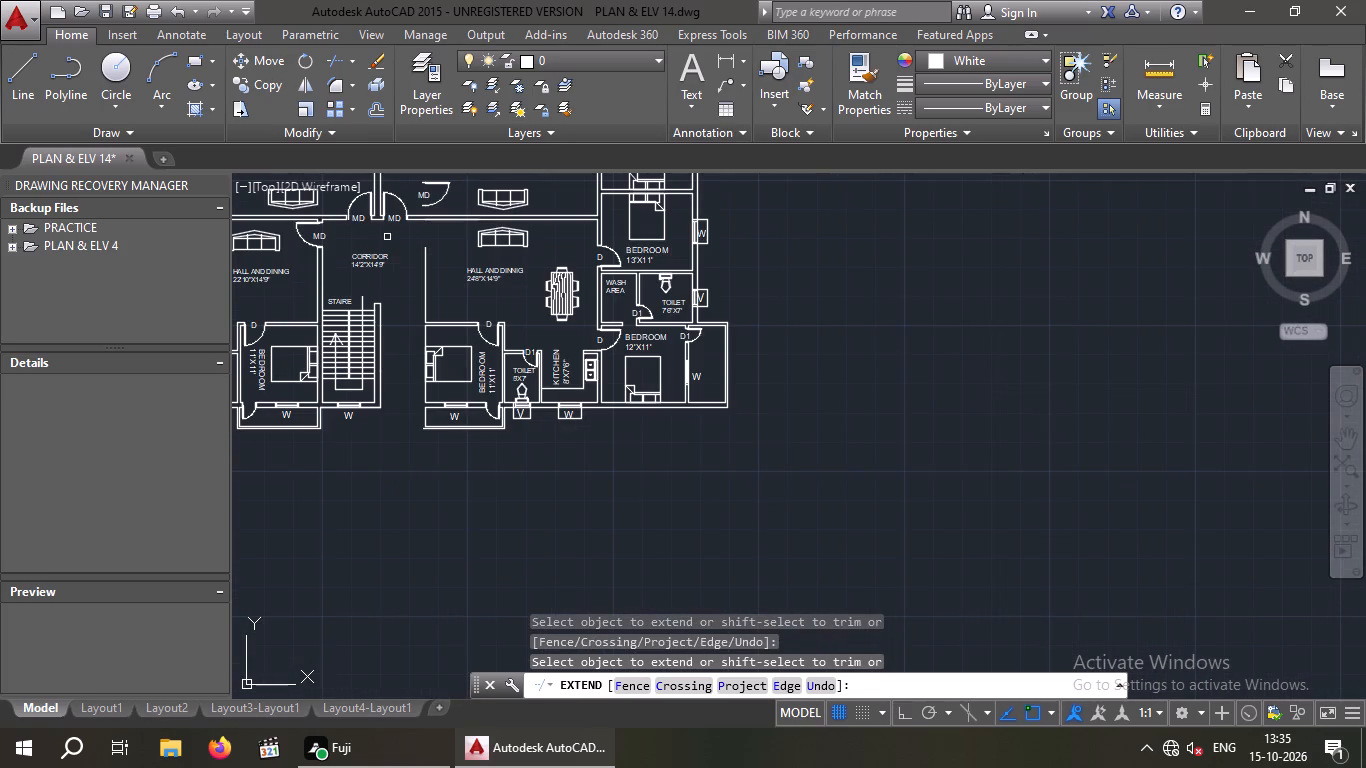
key("Escape")
key("Escape")
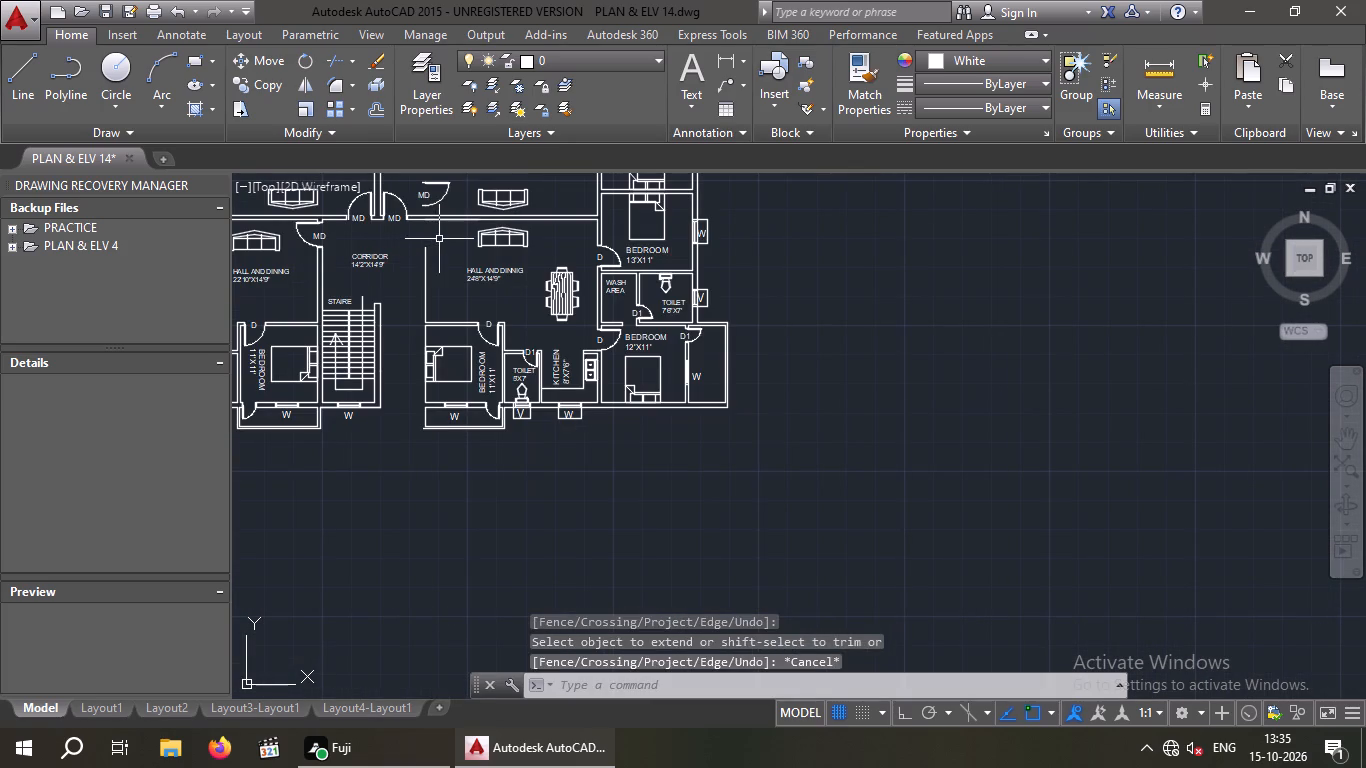
key("Escape")
key("Escape")
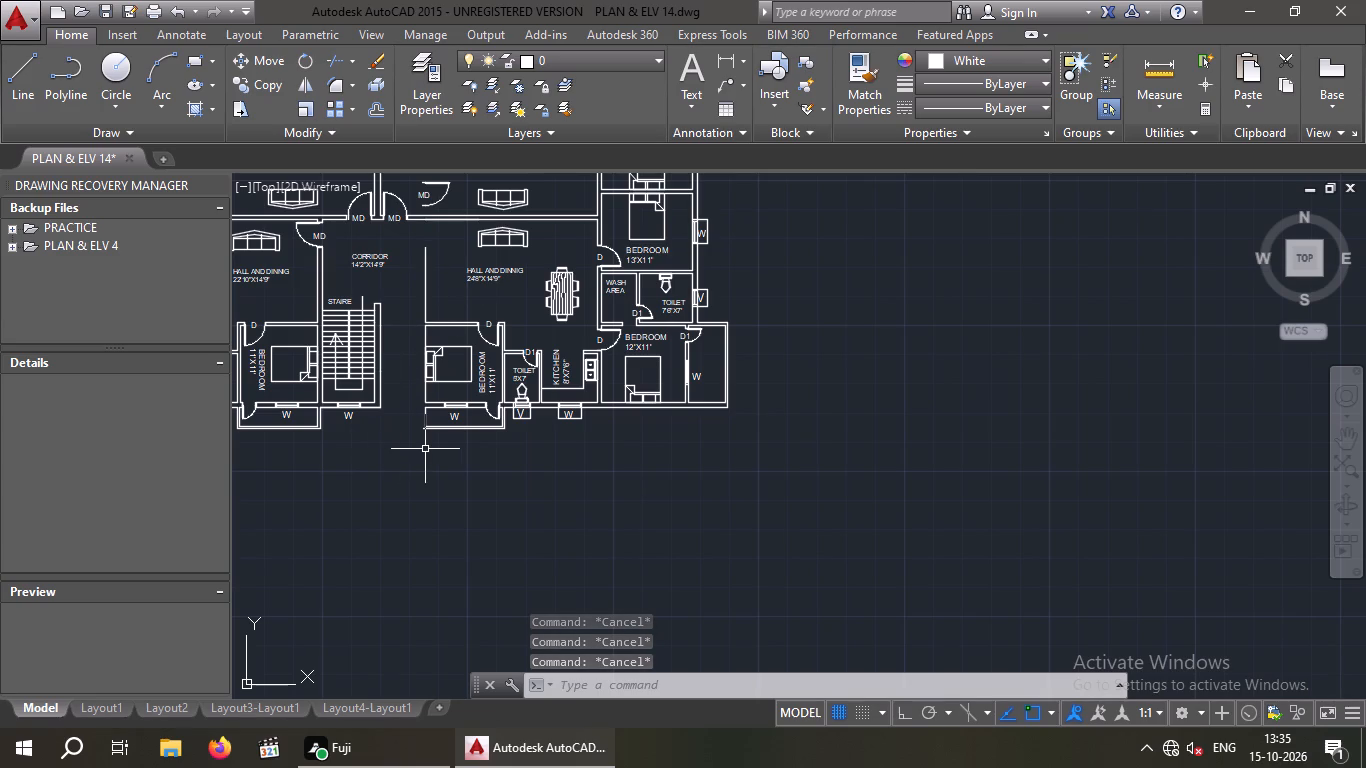
Offset the end line of the 11'X11' bedroom's balcony 9" outward toward the stair.
key("o")
key("Return")
key("9")
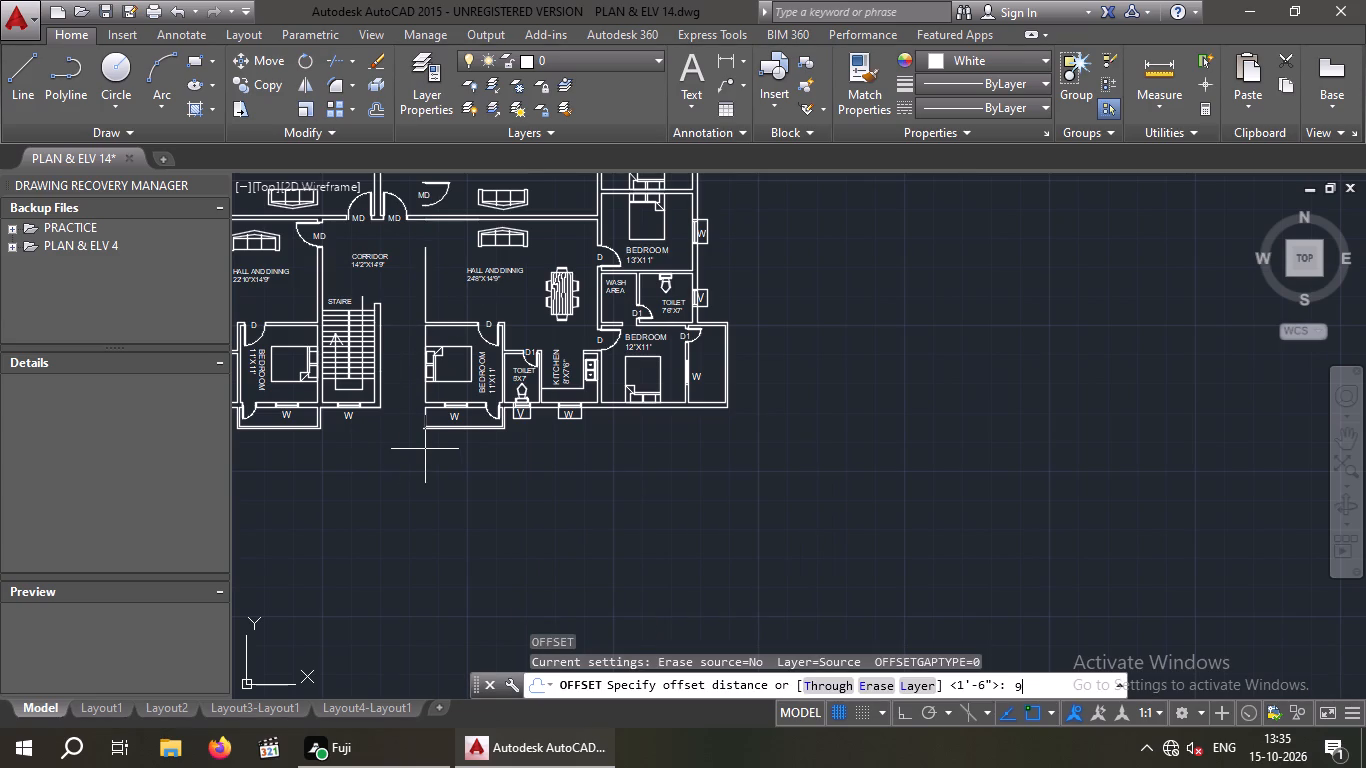
key("shift+quotedbl")
key("Return")
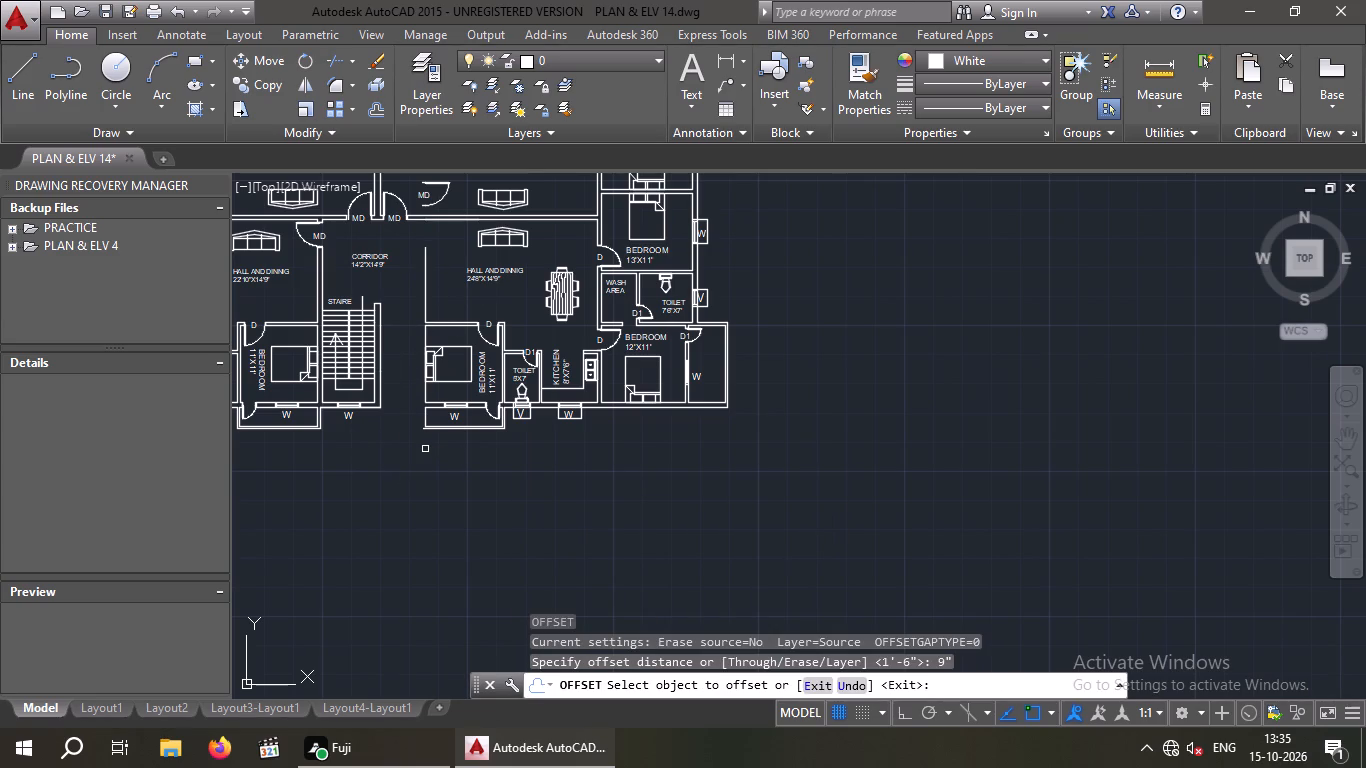
scroll(472, 402, "up", 3)
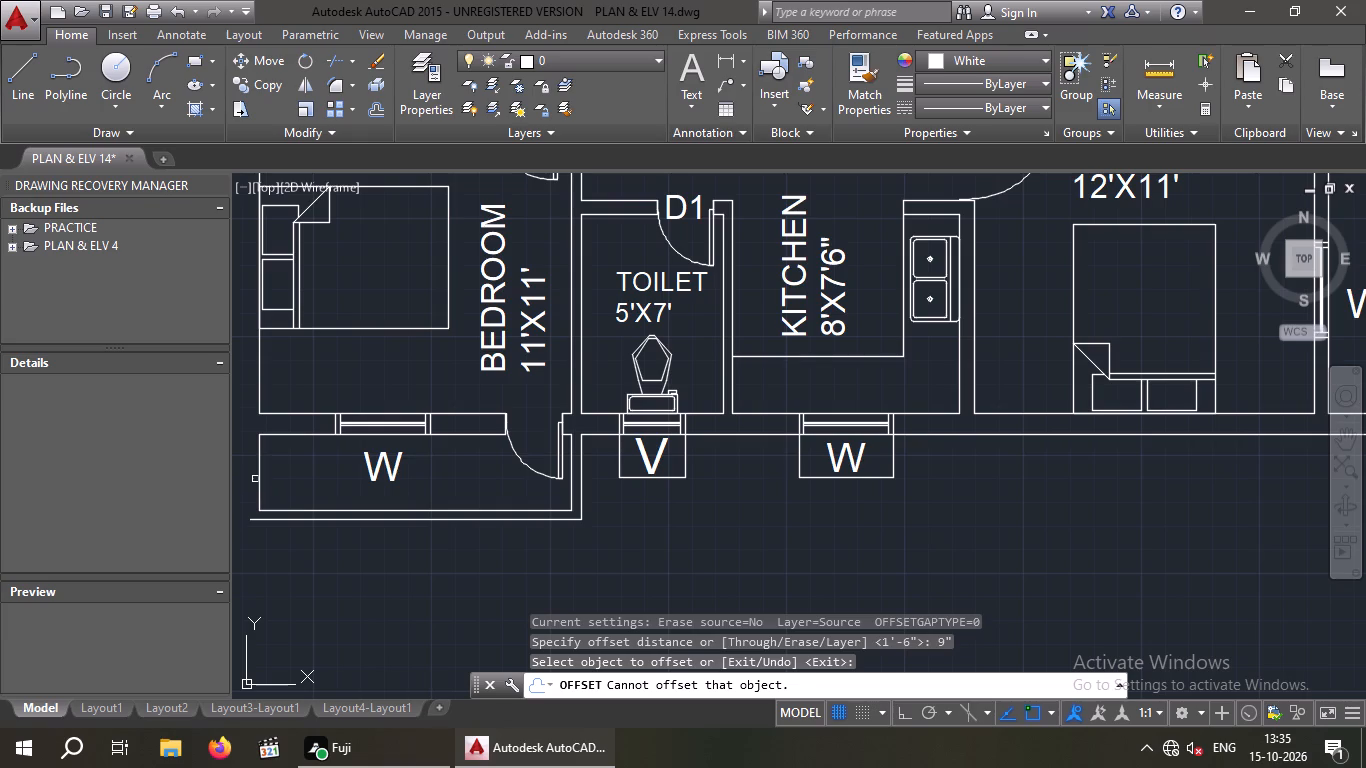
left_click(260, 473)
left_click(243, 473)
scroll(242, 475, "down", 1)
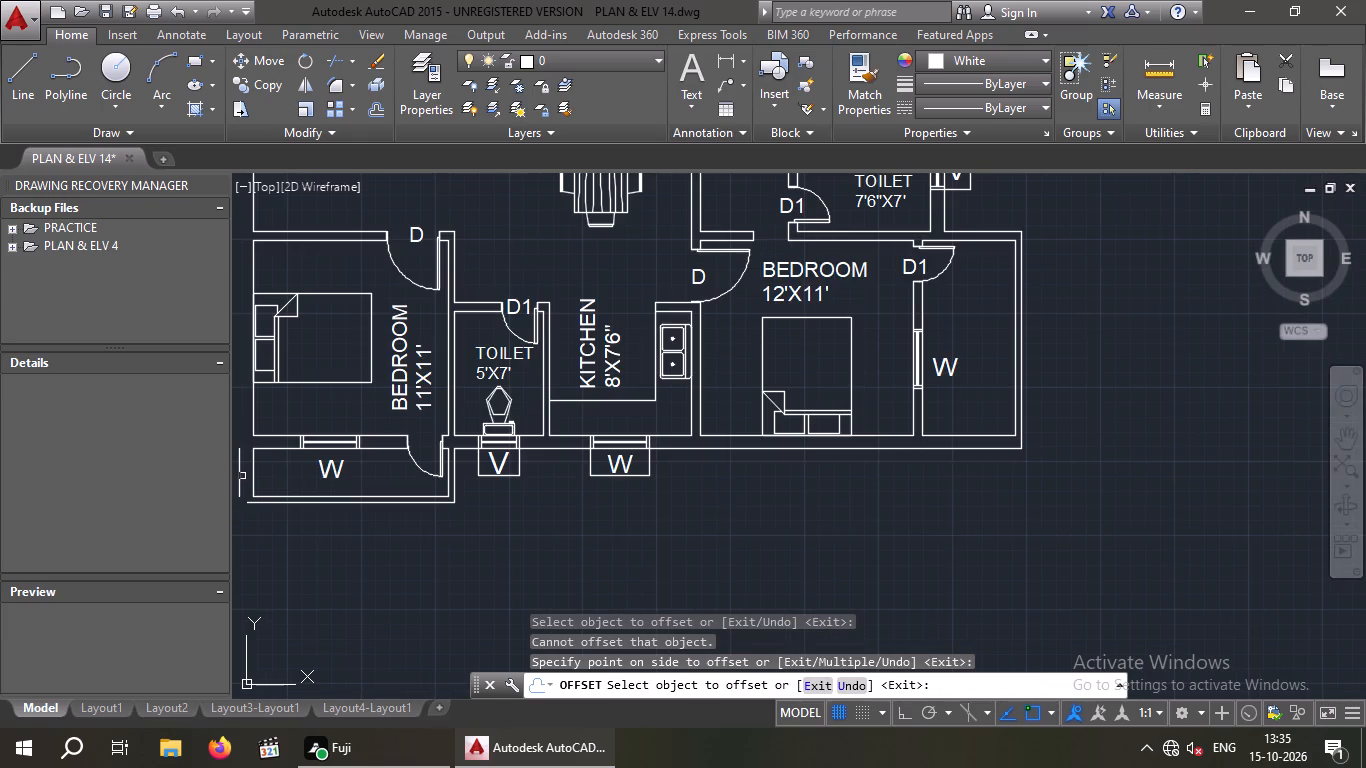
Offset the side wall lines of the 11'X11' bedroom and the 24'8"X14'9" hall 9" toward the stair and corridor.
middle_click_drag(291, 482, 458, 507)
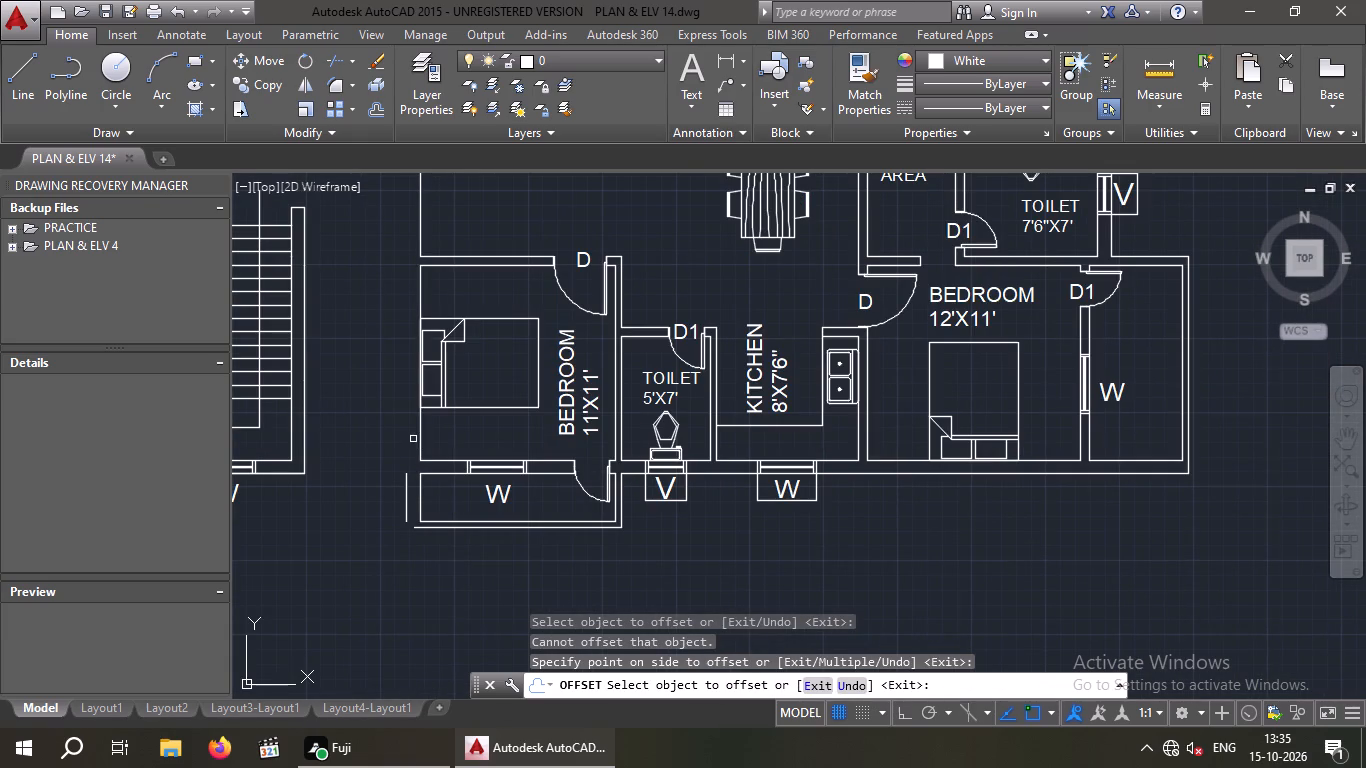
left_click_drag(421, 438, 403, 443)
left_click(384, 450)
middle_click_drag(379, 440, 349, 586)
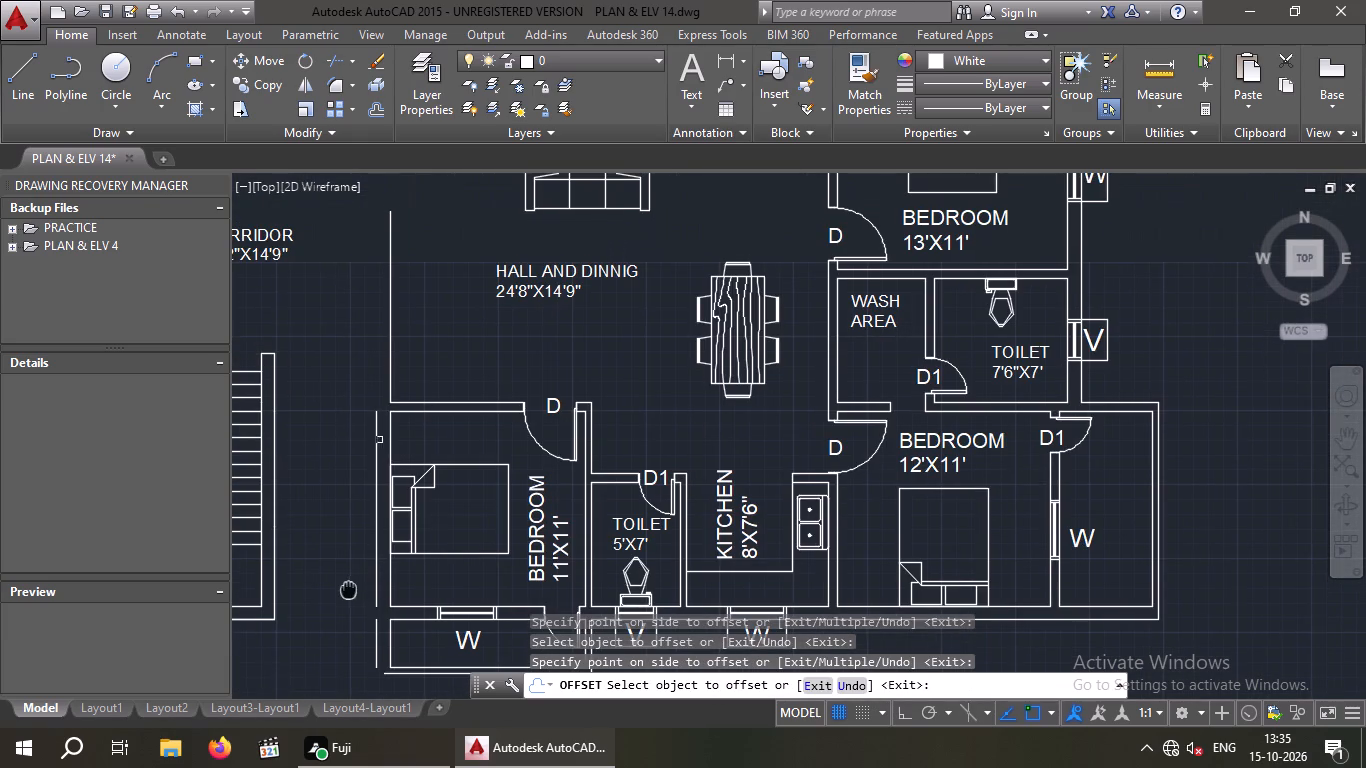
left_click(391, 326)
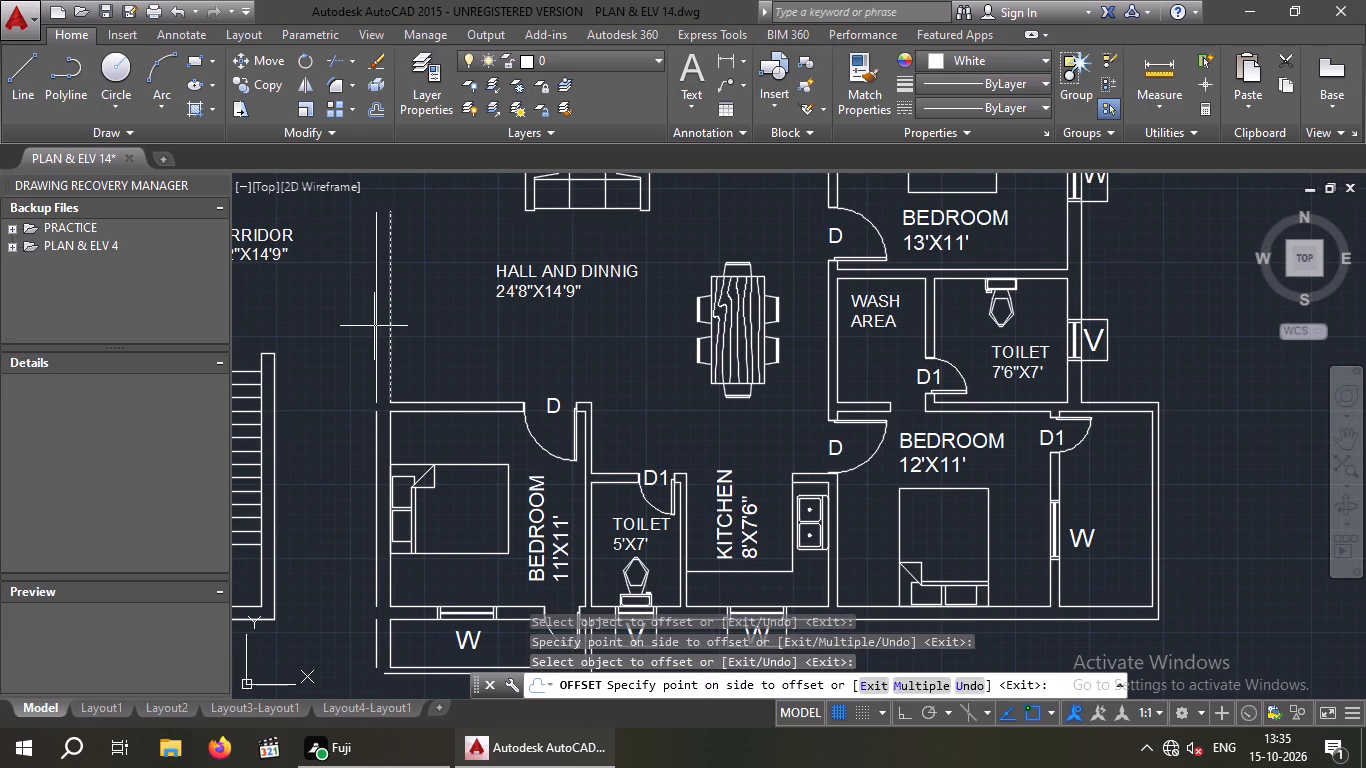
left_click(374, 326)
scroll(368, 328, "down", 2)
middle_click_drag(339, 358, 335, 481)
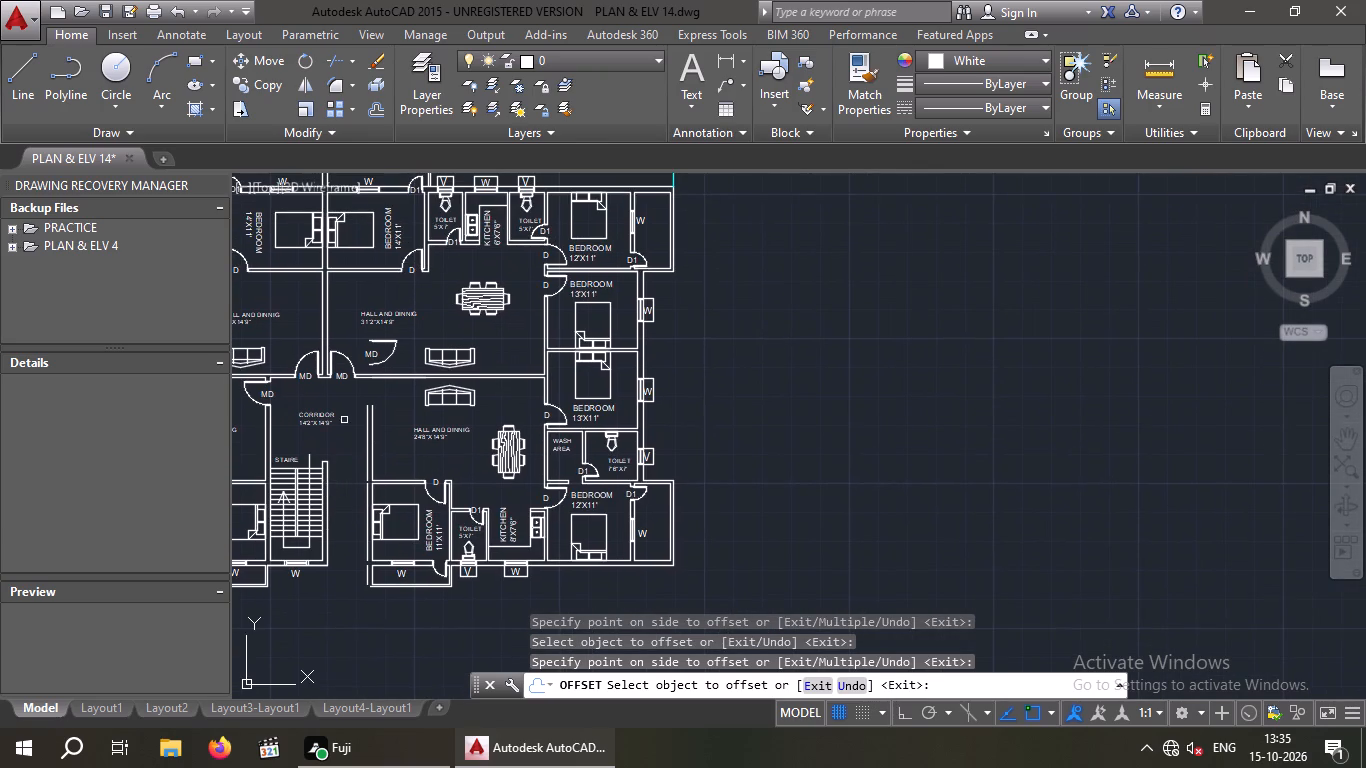
scroll(369, 392, "up", 2)
key("Escape")
key("Escape")
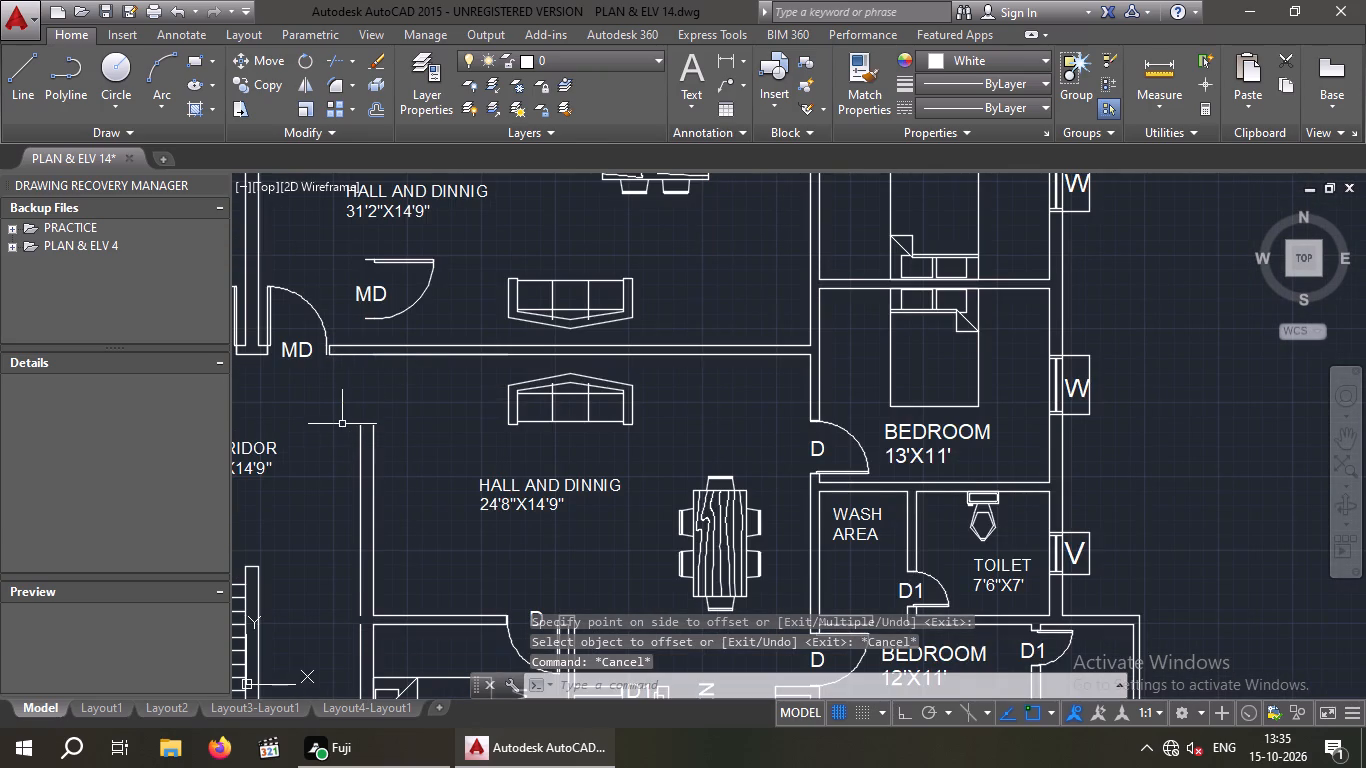
Extend the new outer side wall line of the 24'8"X14'9" hall toward the wall between the two halls.
key("e")
type("X")
key("space")
key("space")
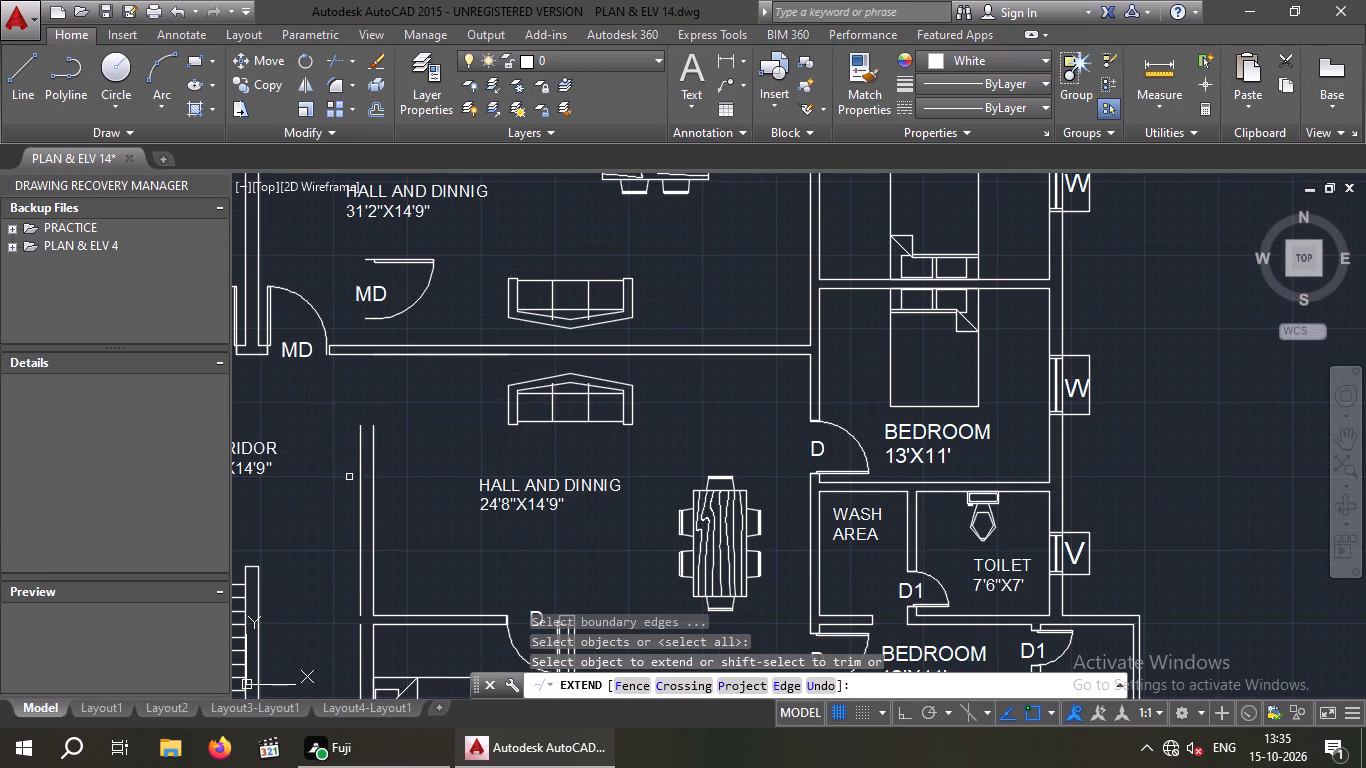
left_click(357, 492)
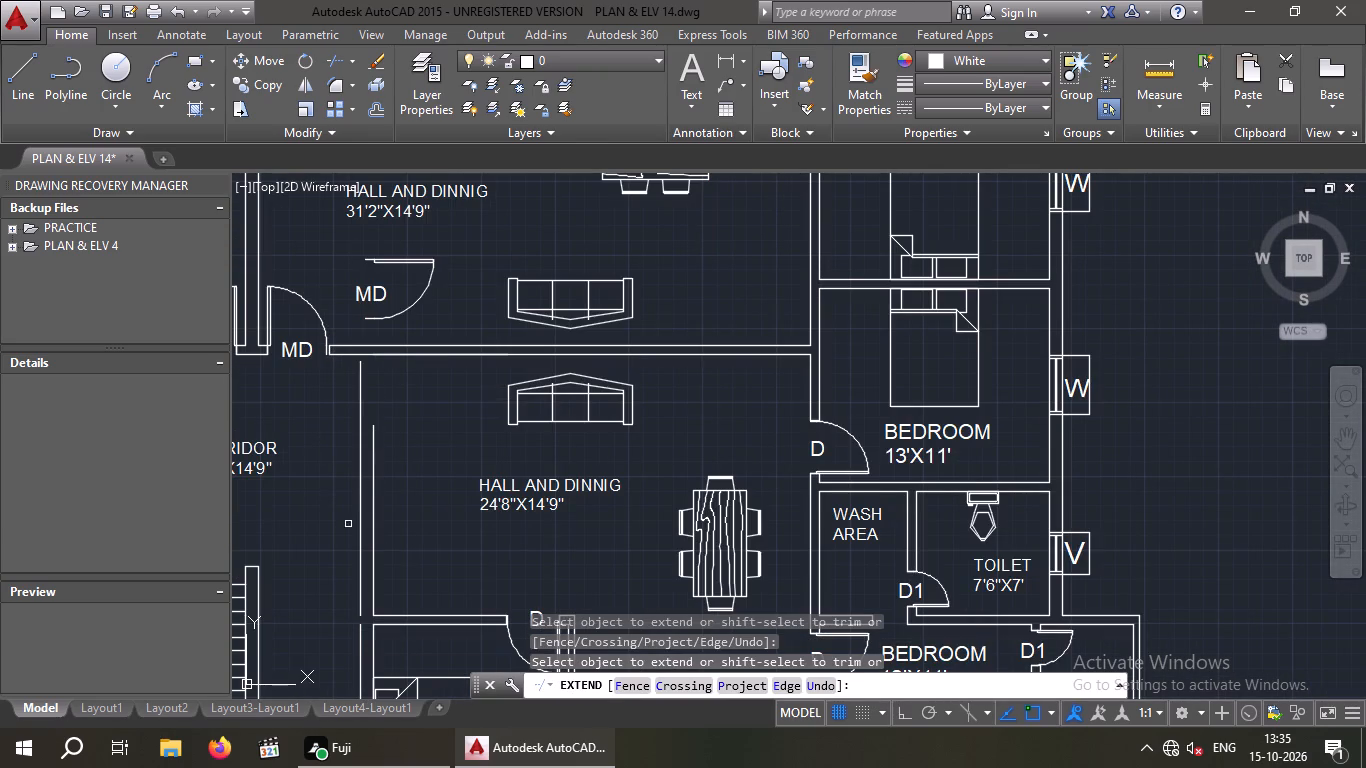
left_click(361, 636)
middle_click_drag(307, 583, 305, 367)
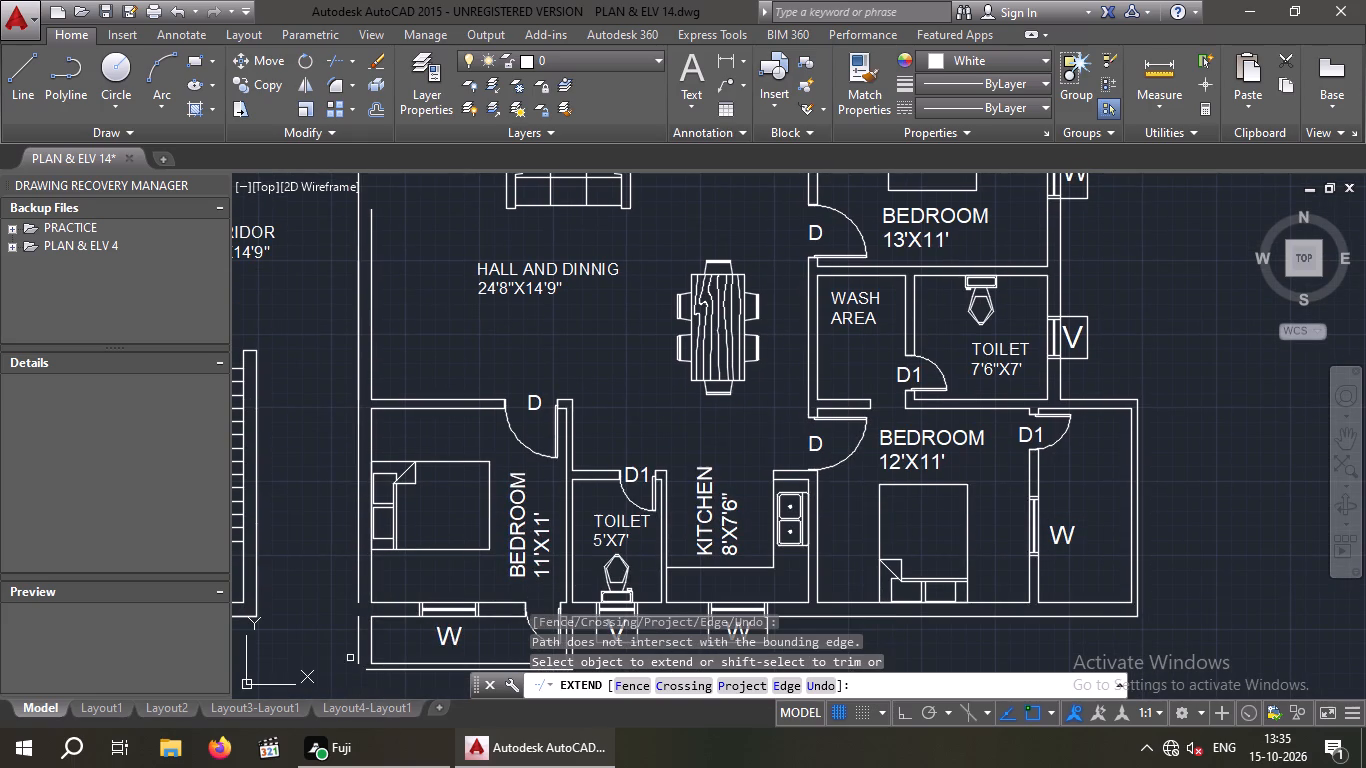
left_click(360, 639)
key("Escape")
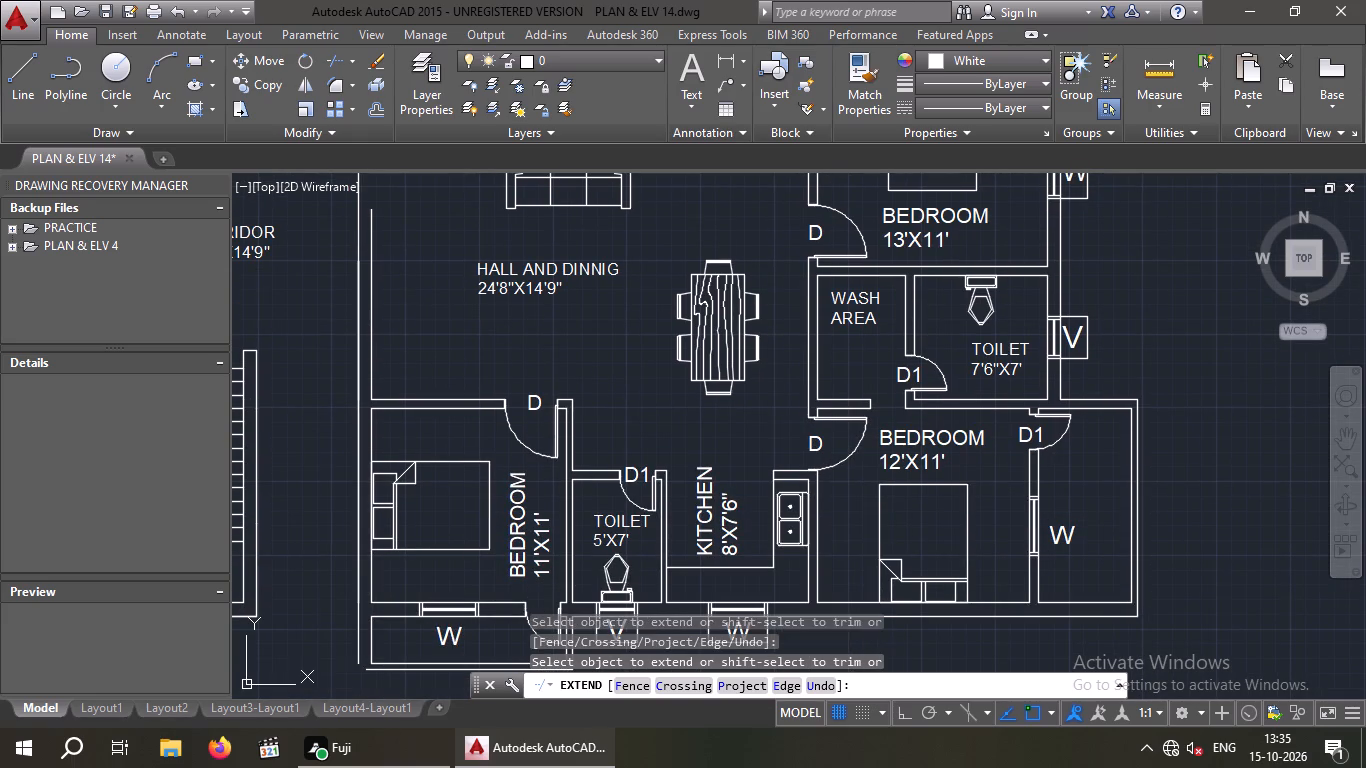
key("Escape")
key("Escape")
key("Escape")
Fillet the outer side wall line and the outer balcony line into a sharp corner beside the 11'X11' bedroom.
key("f")
key("Return")
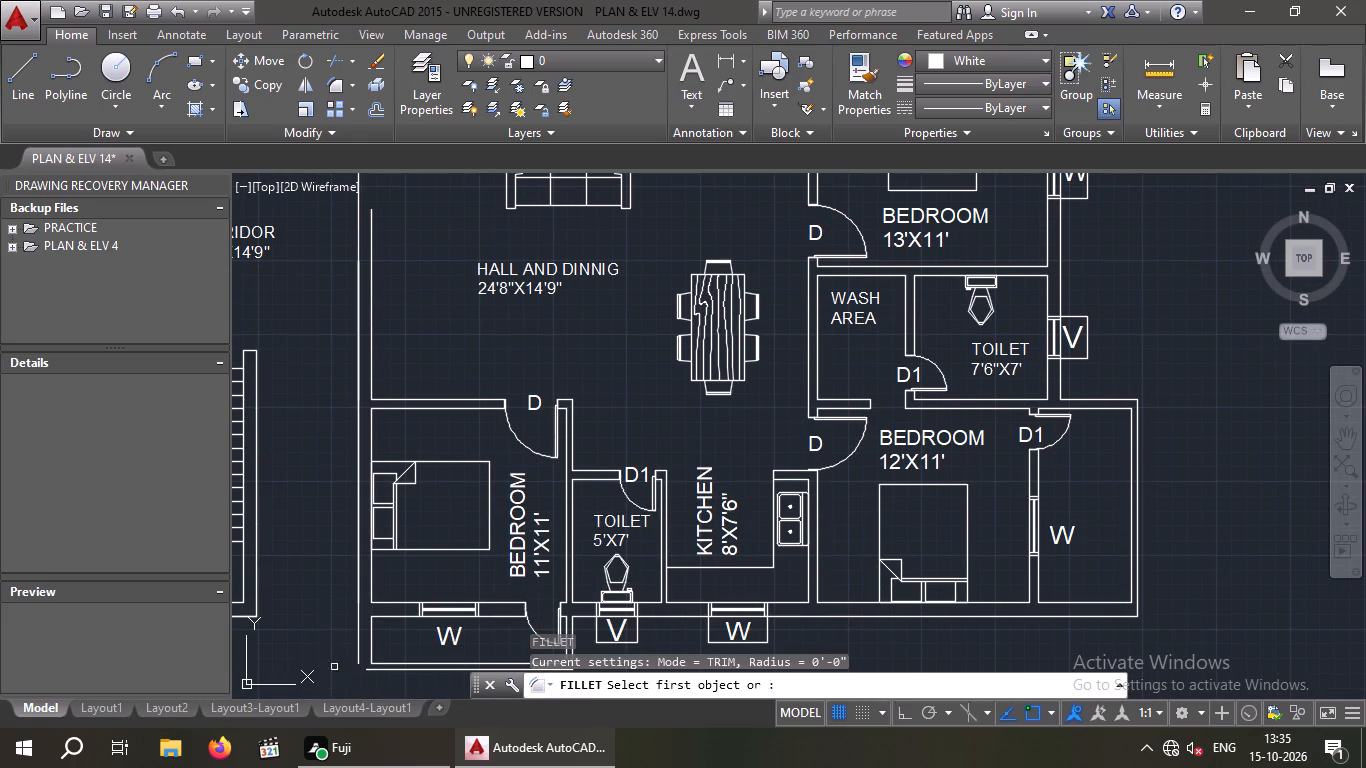
left_click(364, 671)
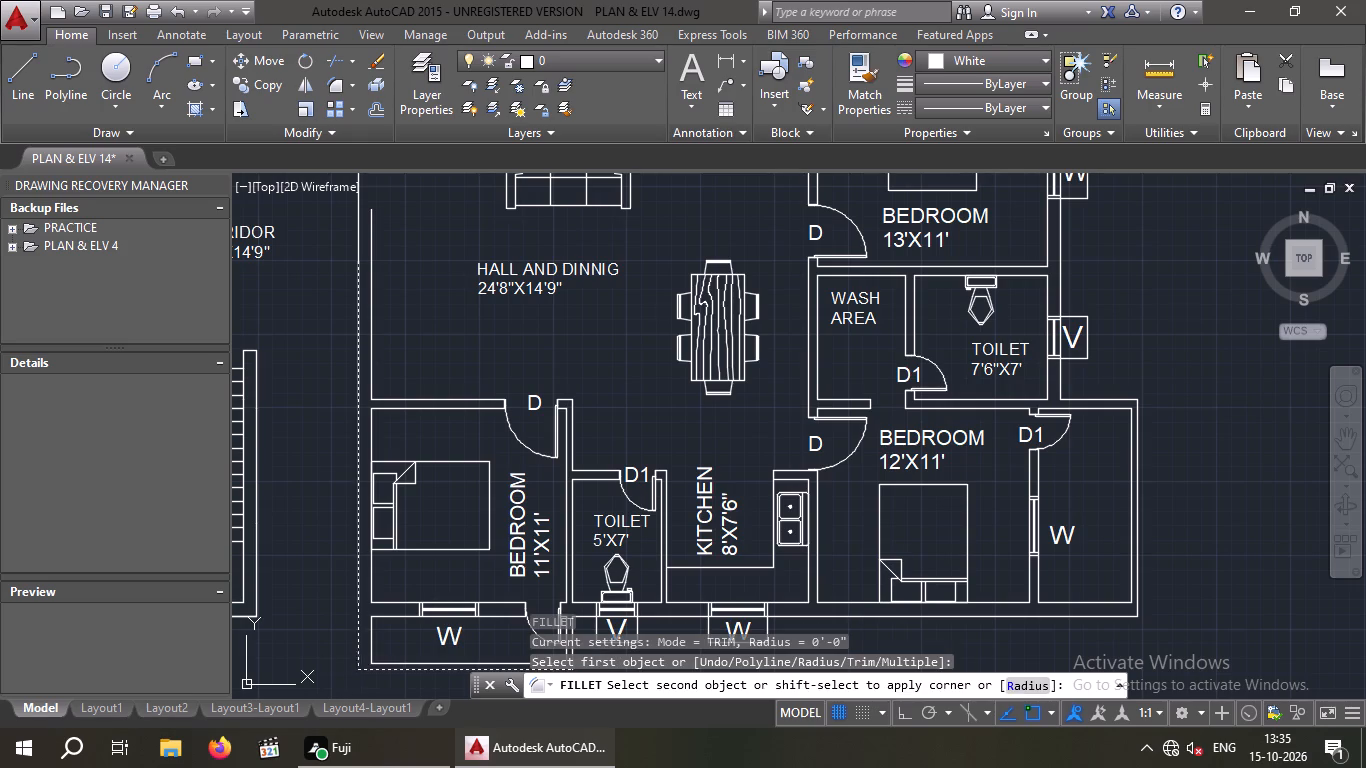
left_click(355, 659)
key("Escape")
key("Escape")
Extend both side wall lines of the 24'8"X14'9" hall to meet and cross the wall between the two halls.
scroll(298, 495, "down", 2)
middle_click_drag(298, 495, 298, 505)
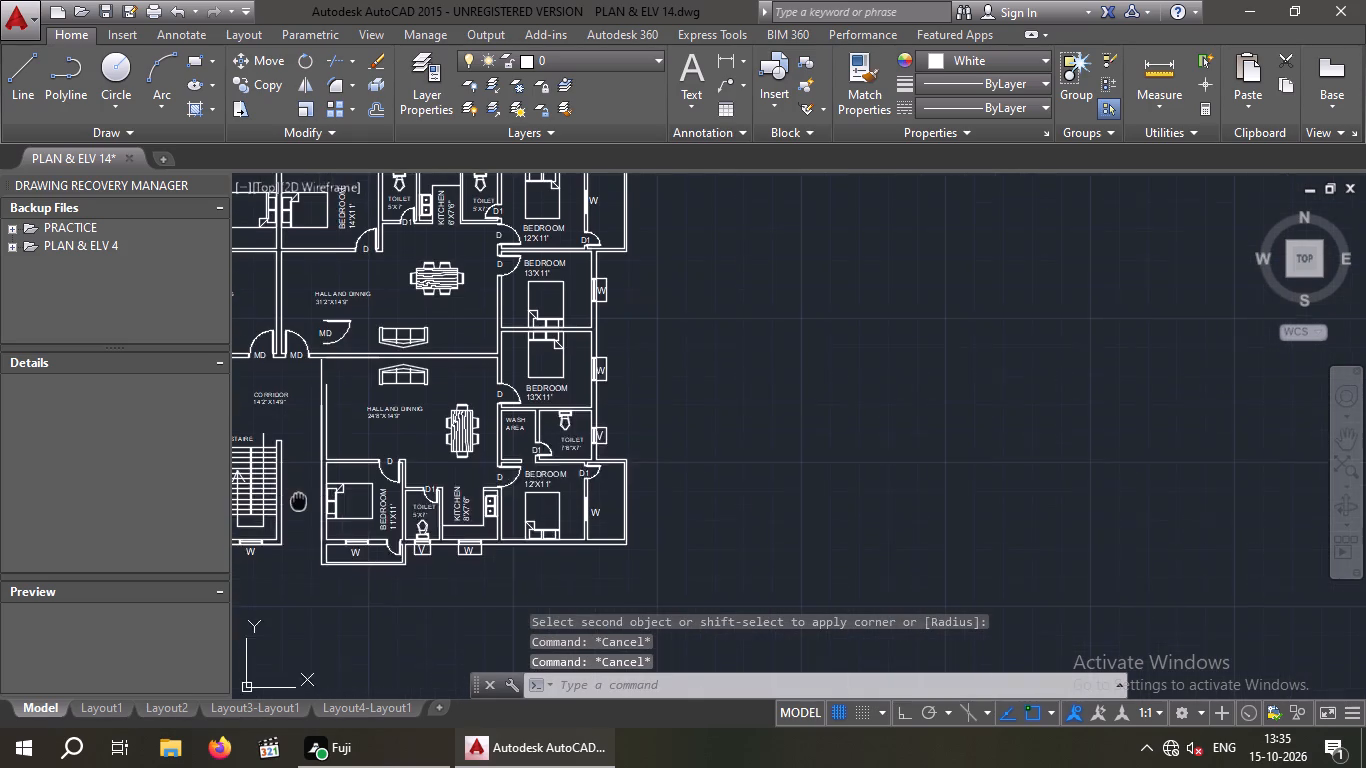
middle_click_drag(298, 505, 297, 567)
scroll(314, 455, "up", 3)
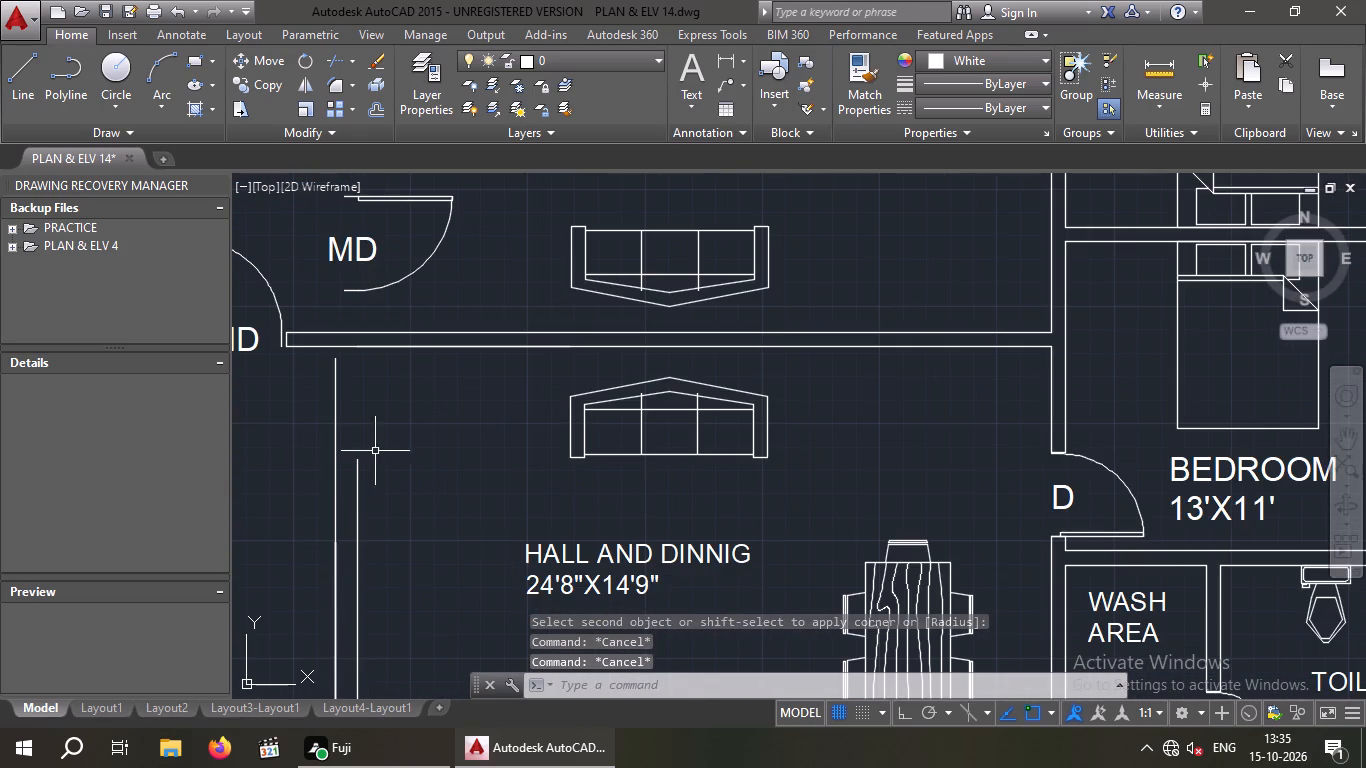
key("Escape")
key("Escape")
type("EX")
key("space")
key("space")
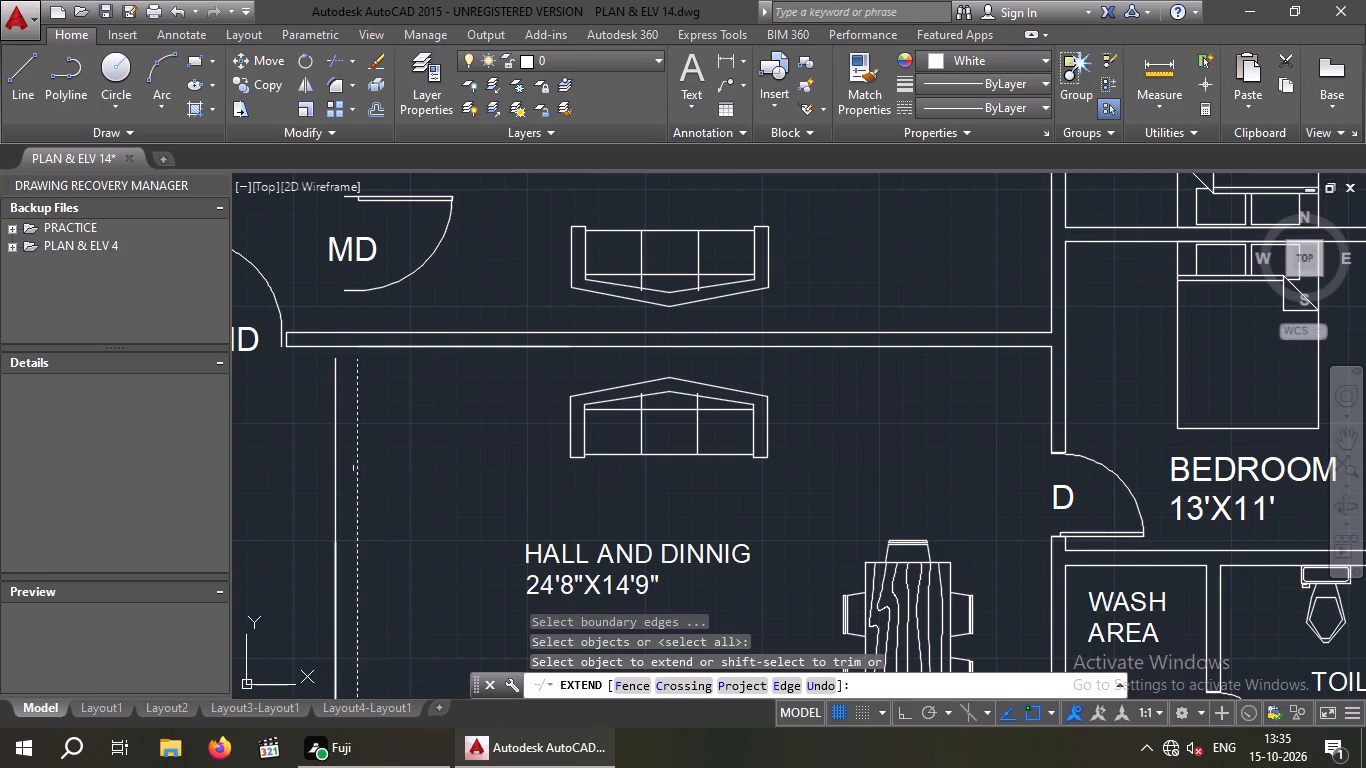
left_click(356, 468)
left_click_drag(404, 416, 363, 424)
left_click(290, 428)
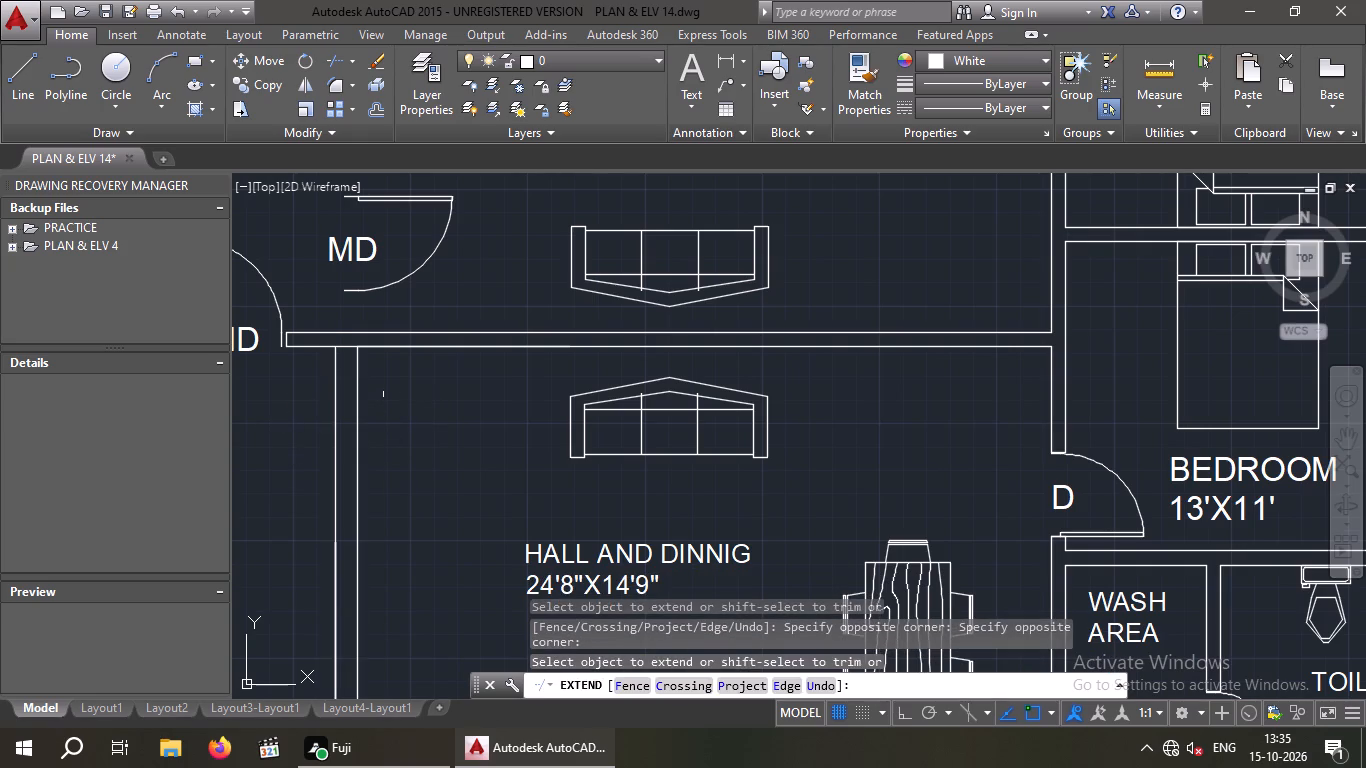
left_click_drag(387, 392, 372, 392)
left_click(316, 395)
key("Escape")
key("Escape")
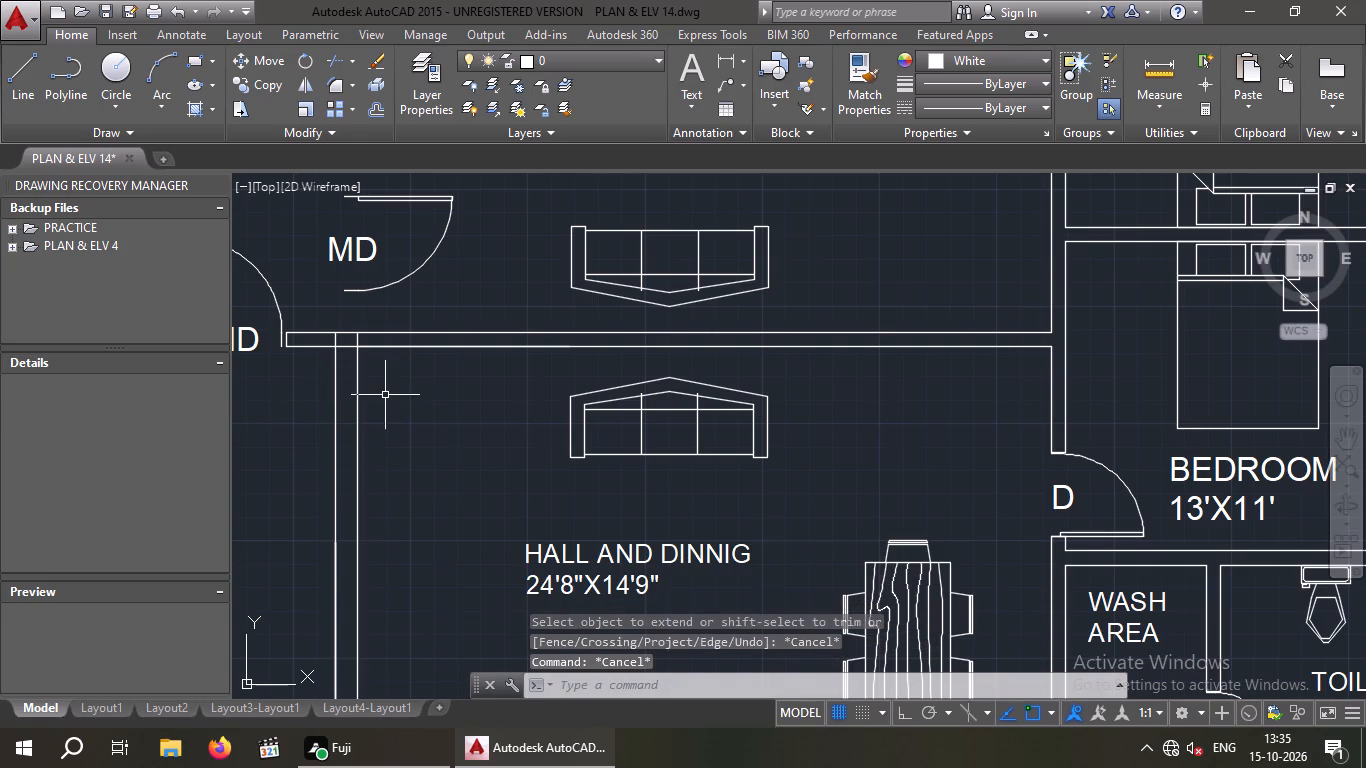
Offset both hall-side segments of the wall between the two halls 6" into the 24'8"X14'9" hall.
key("o")
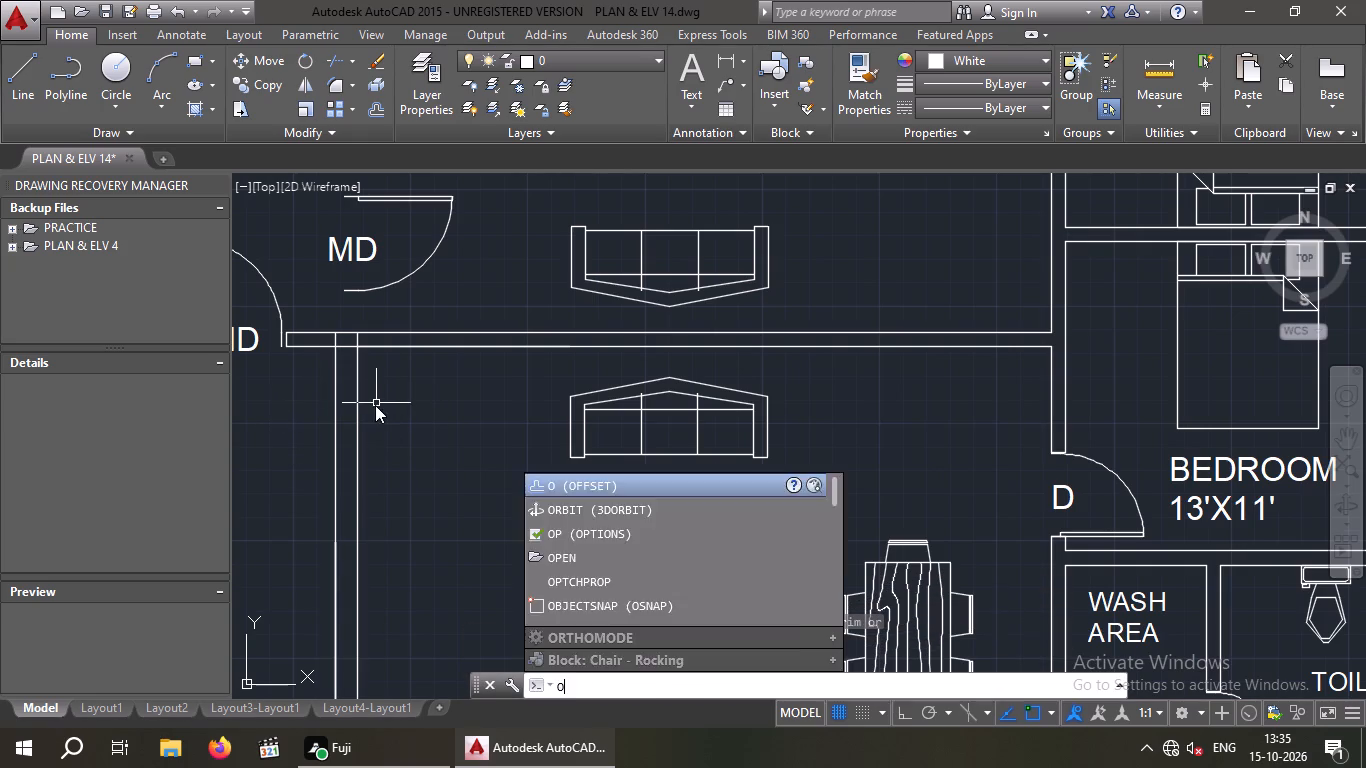
key("Return")
key("6")
key("shift+quotedbl")
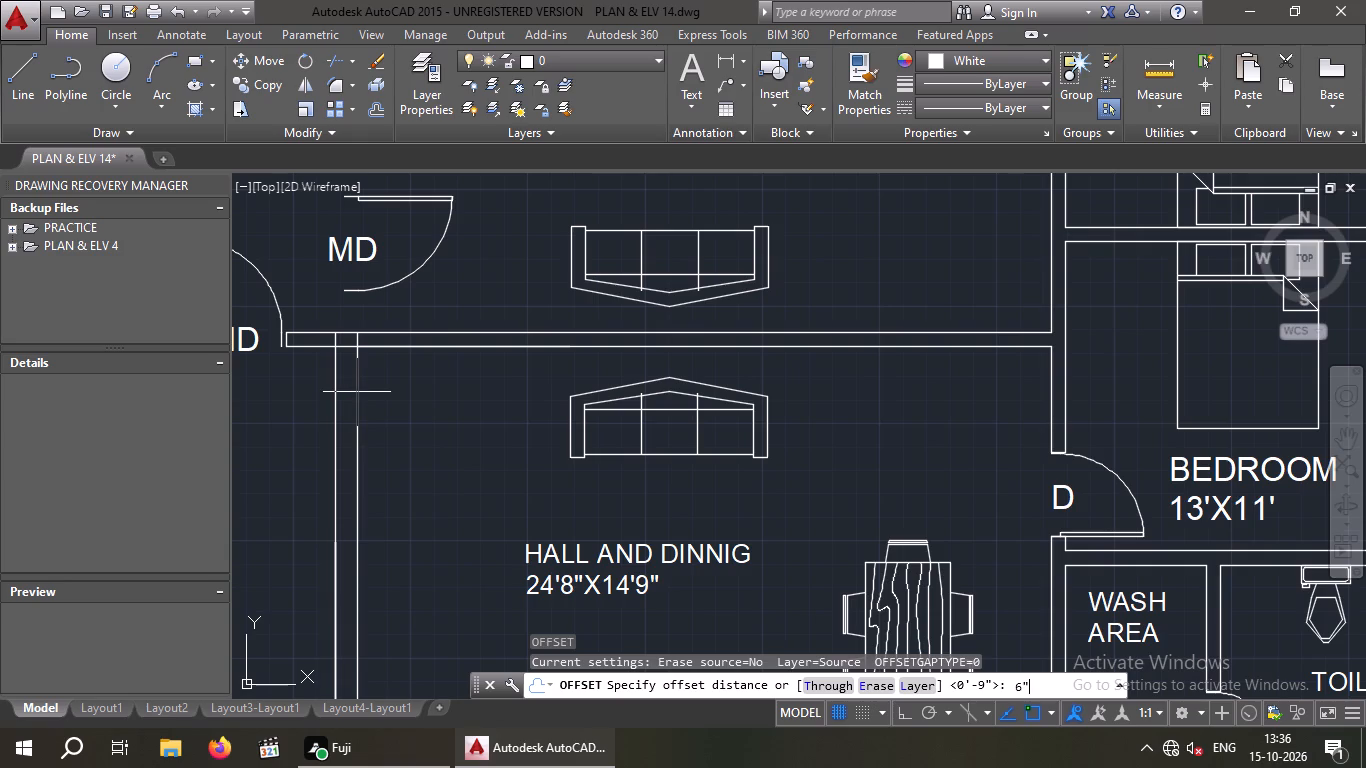
key("Return")
left_click(388, 349)
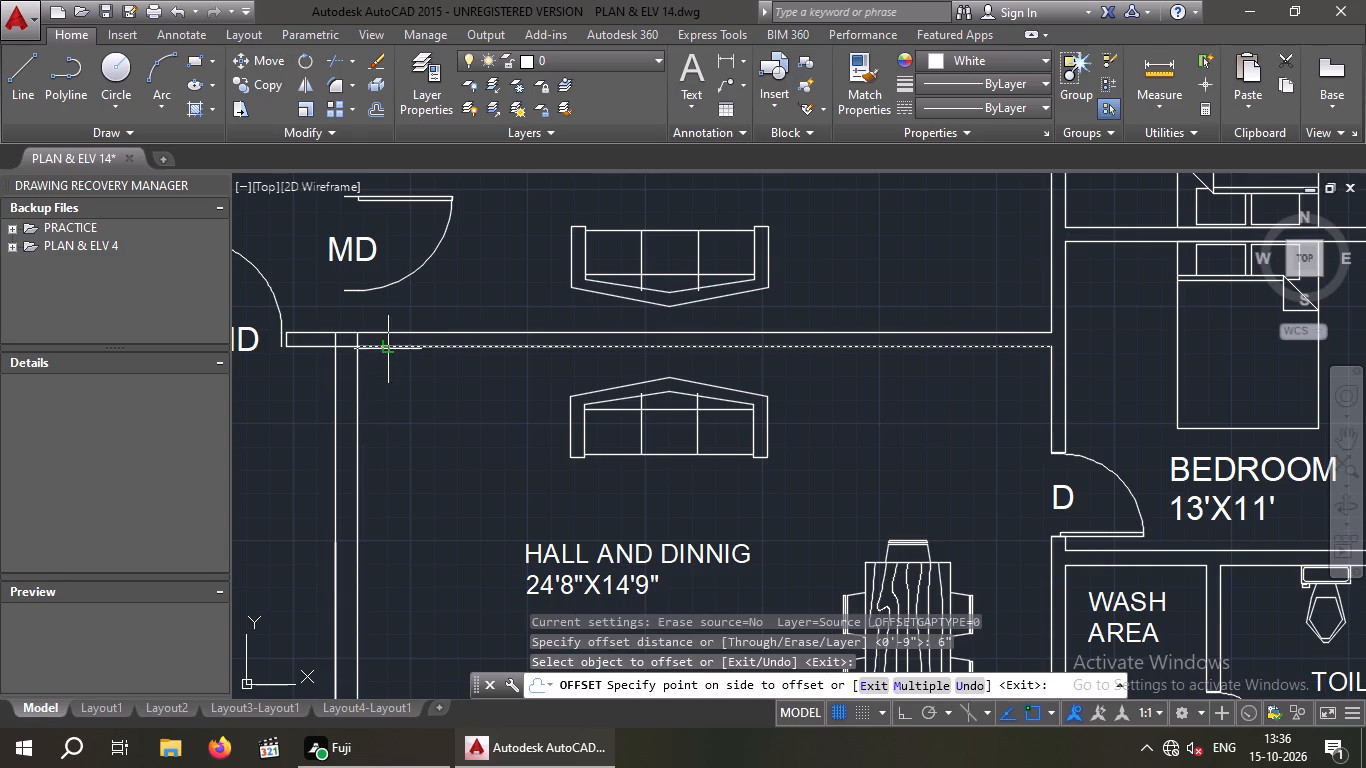
left_click(389, 372)
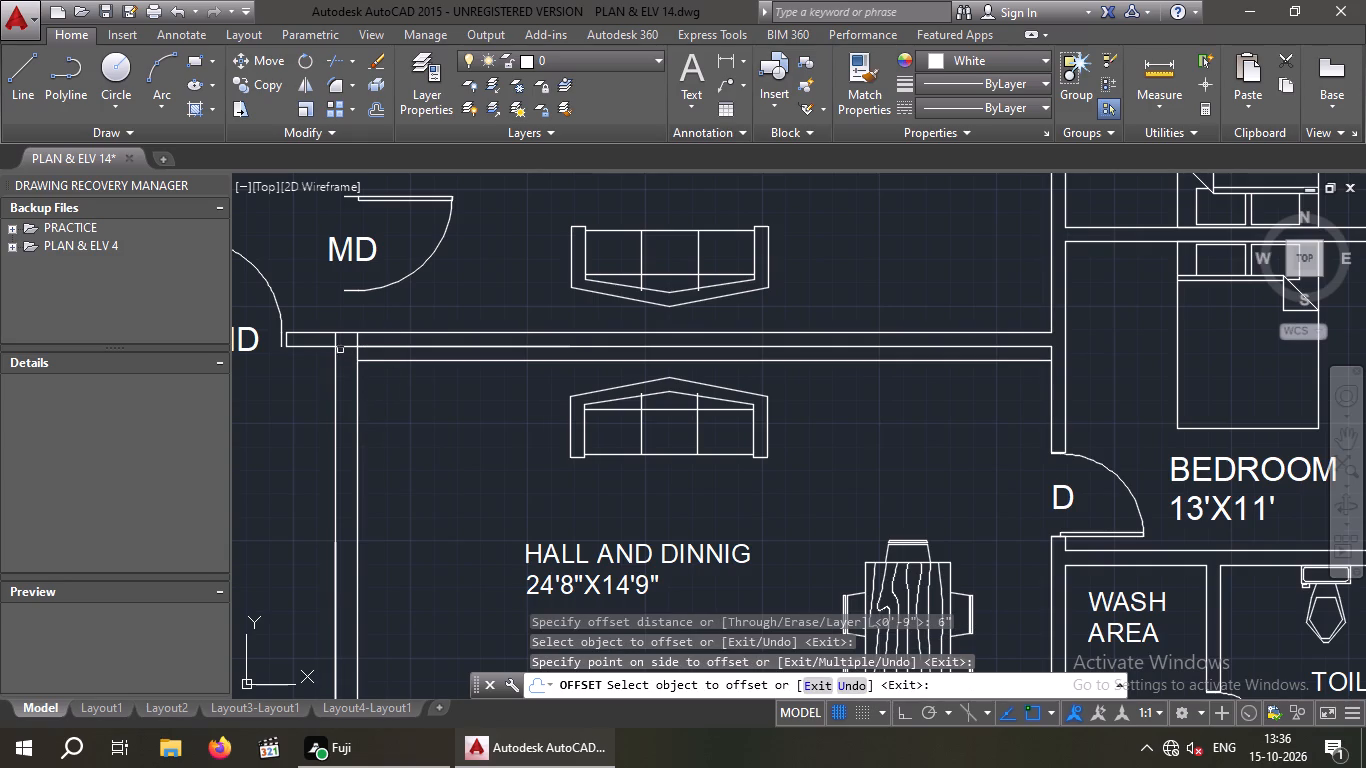
left_click(345, 348)
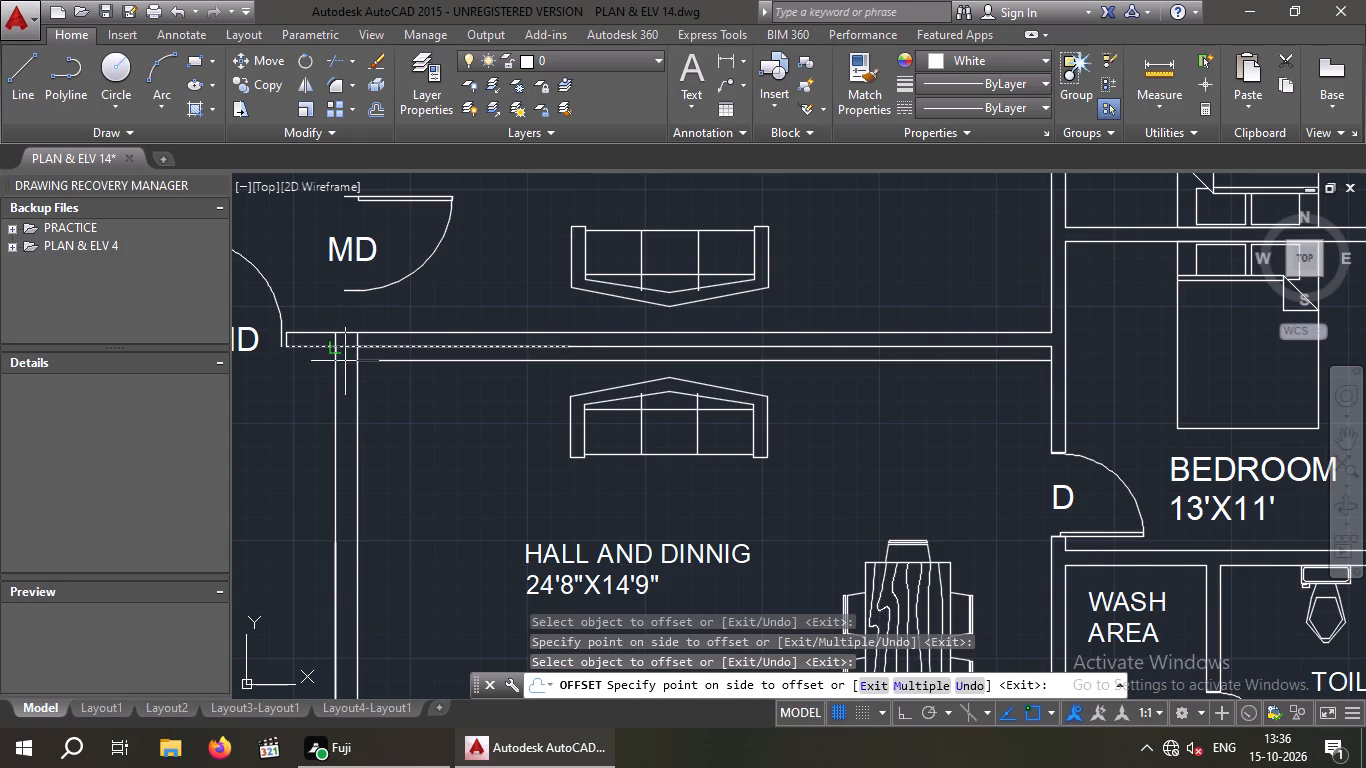
left_click(348, 370)
key("Escape")
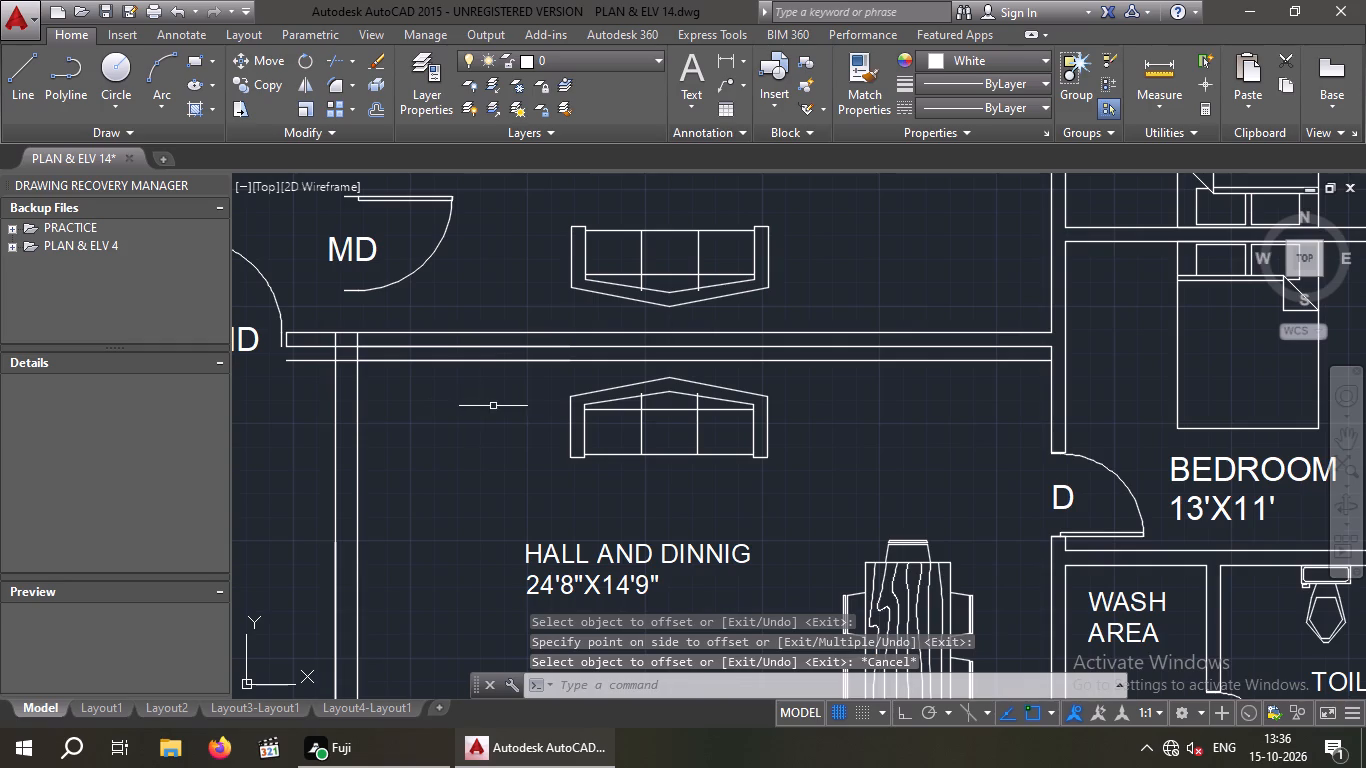
Erase the longer of the two 6" offset lines in the 24'8"X14'9" hall.
left_click_drag(495, 409, 443, 391)
key("Escape")
left_click_drag(993, 447, 808, 380)
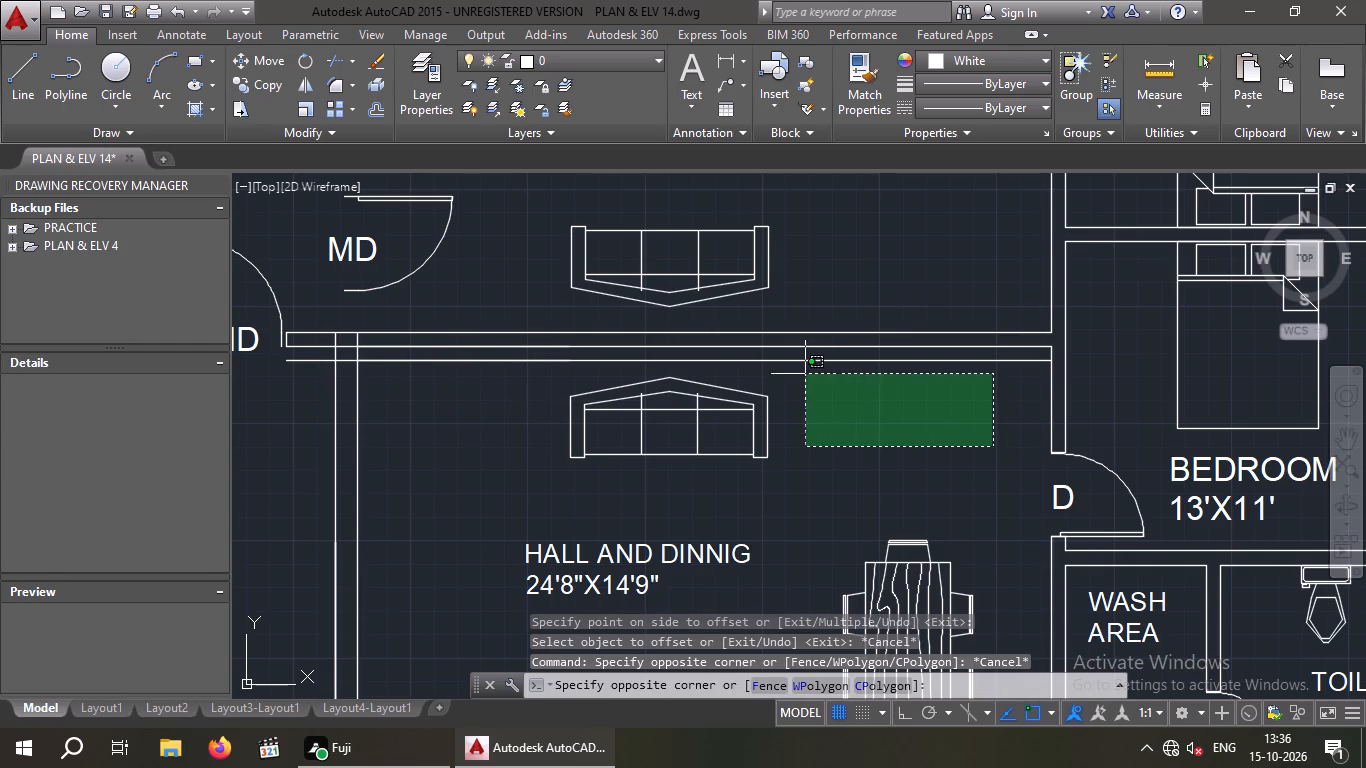
left_click(805, 359)
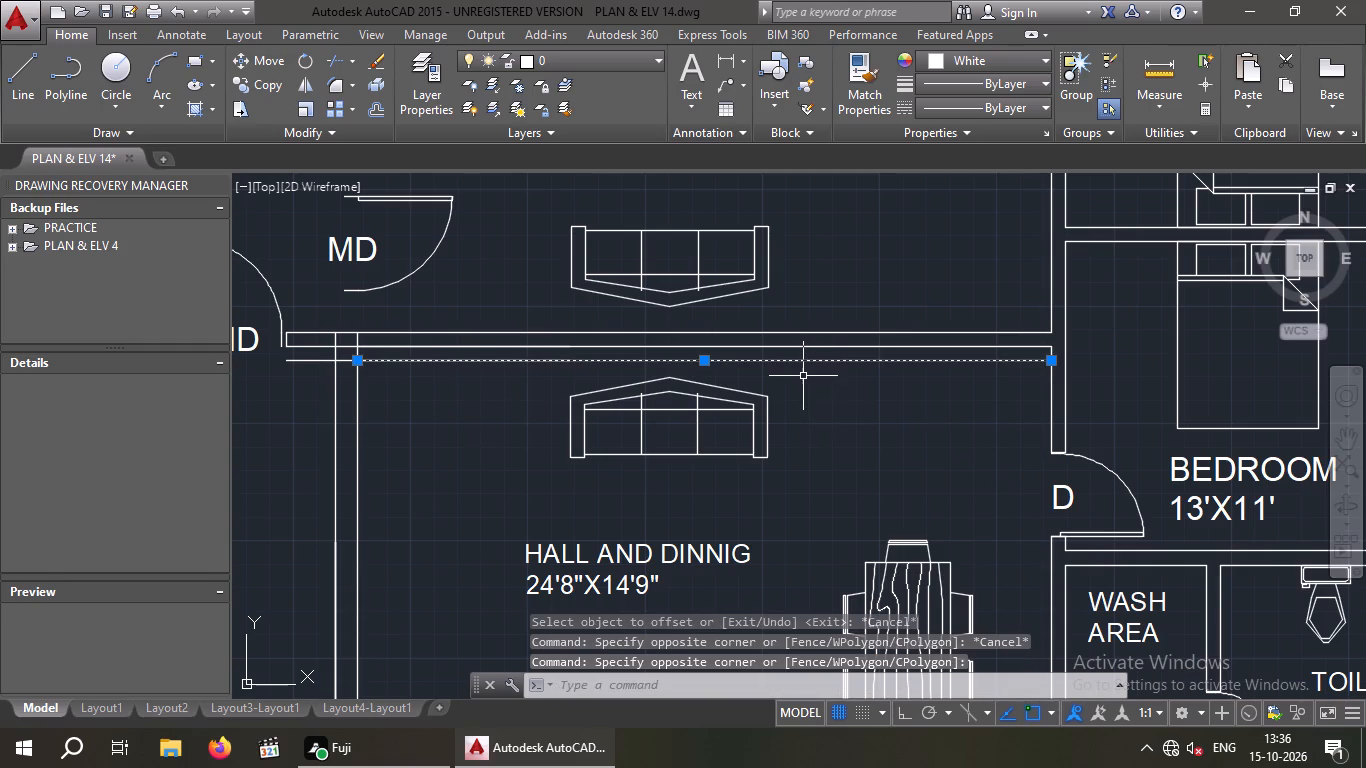
key("Delete")
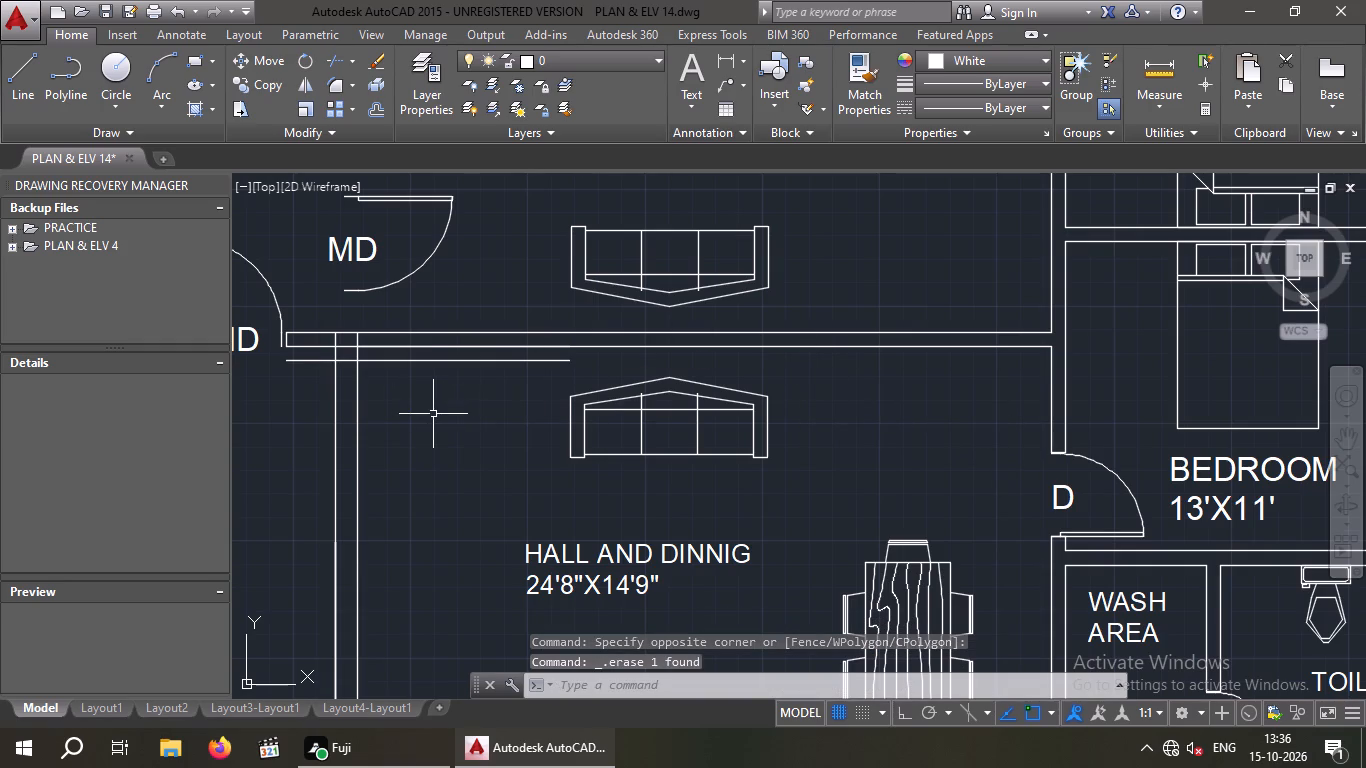
Measure the depth of the wall return beside the main door on the opposite side of the corridor.
middle_click_drag(435, 414, 512, 437)
scroll(504, 427, "down", 1)
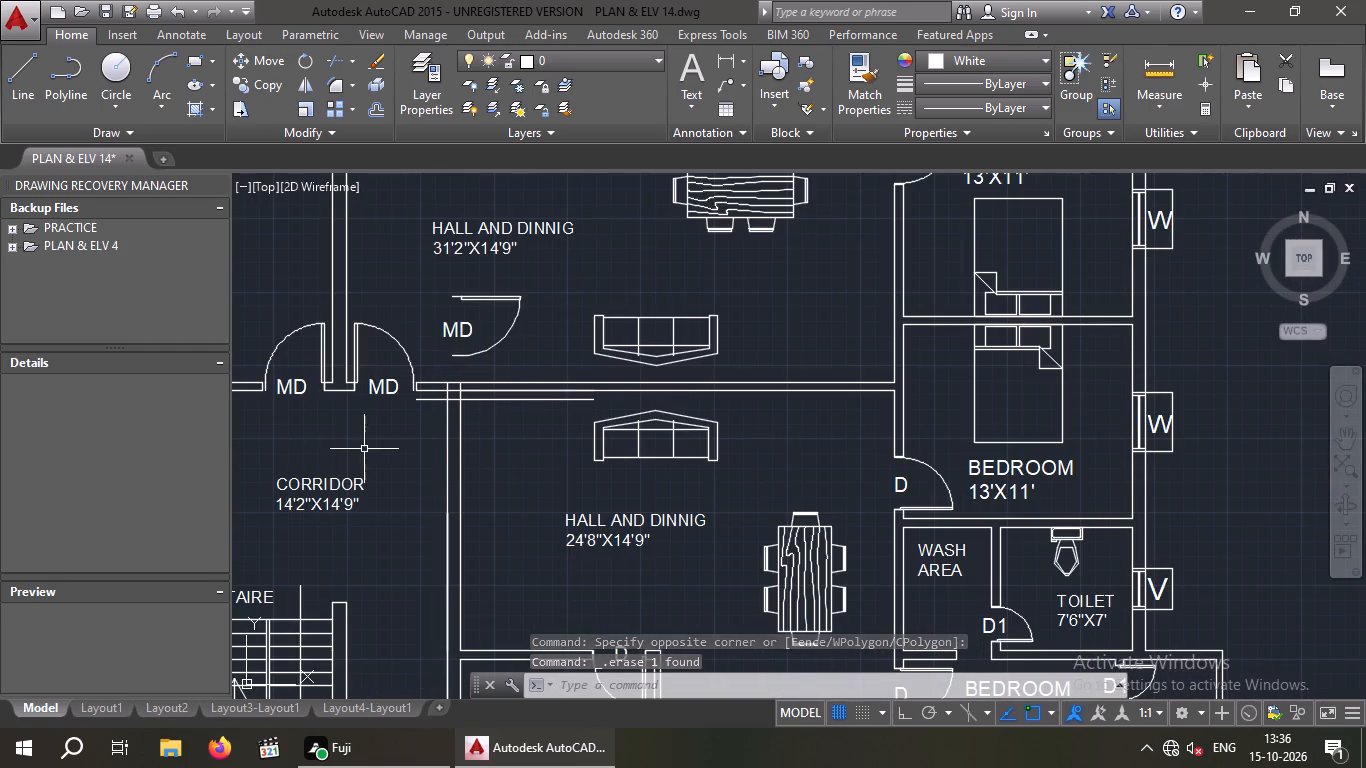
middle_click_drag(369, 448, 525, 447)
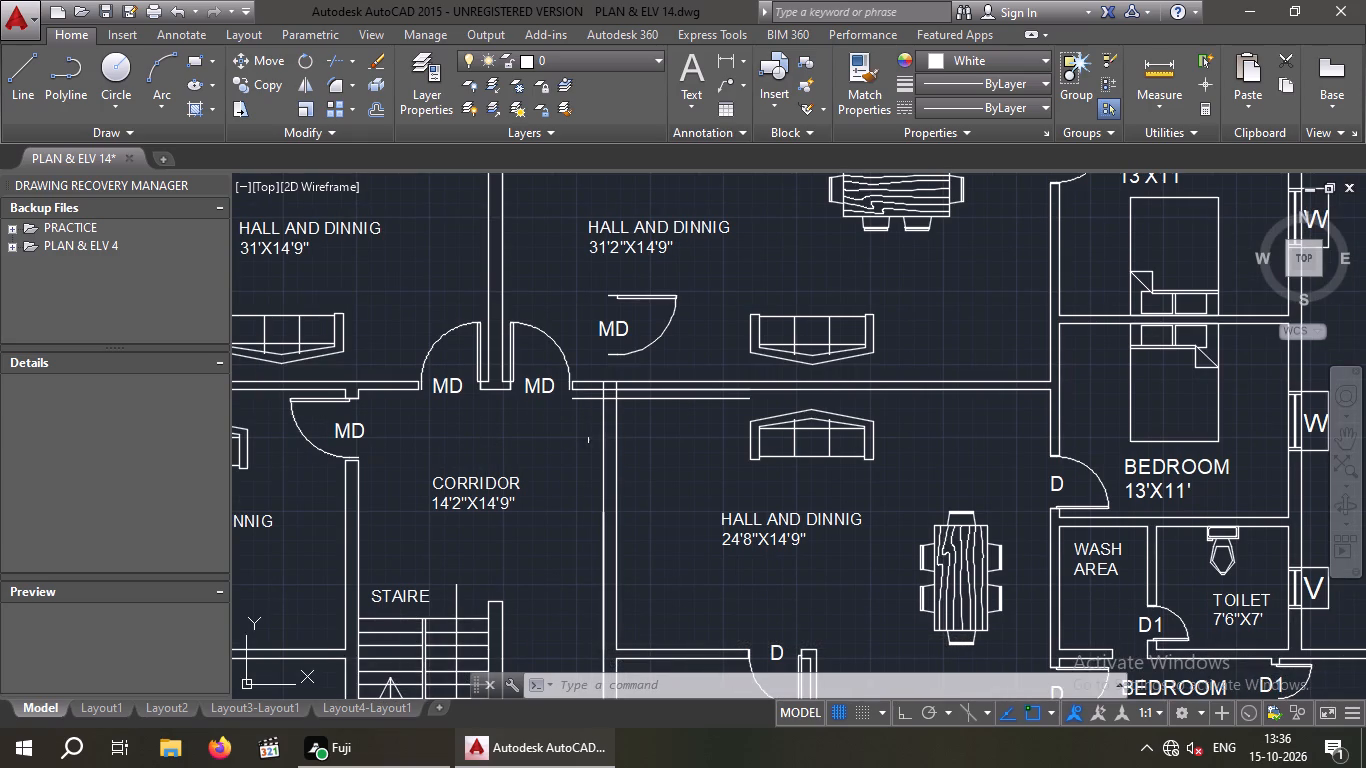
scroll(363, 394, "up", 2)
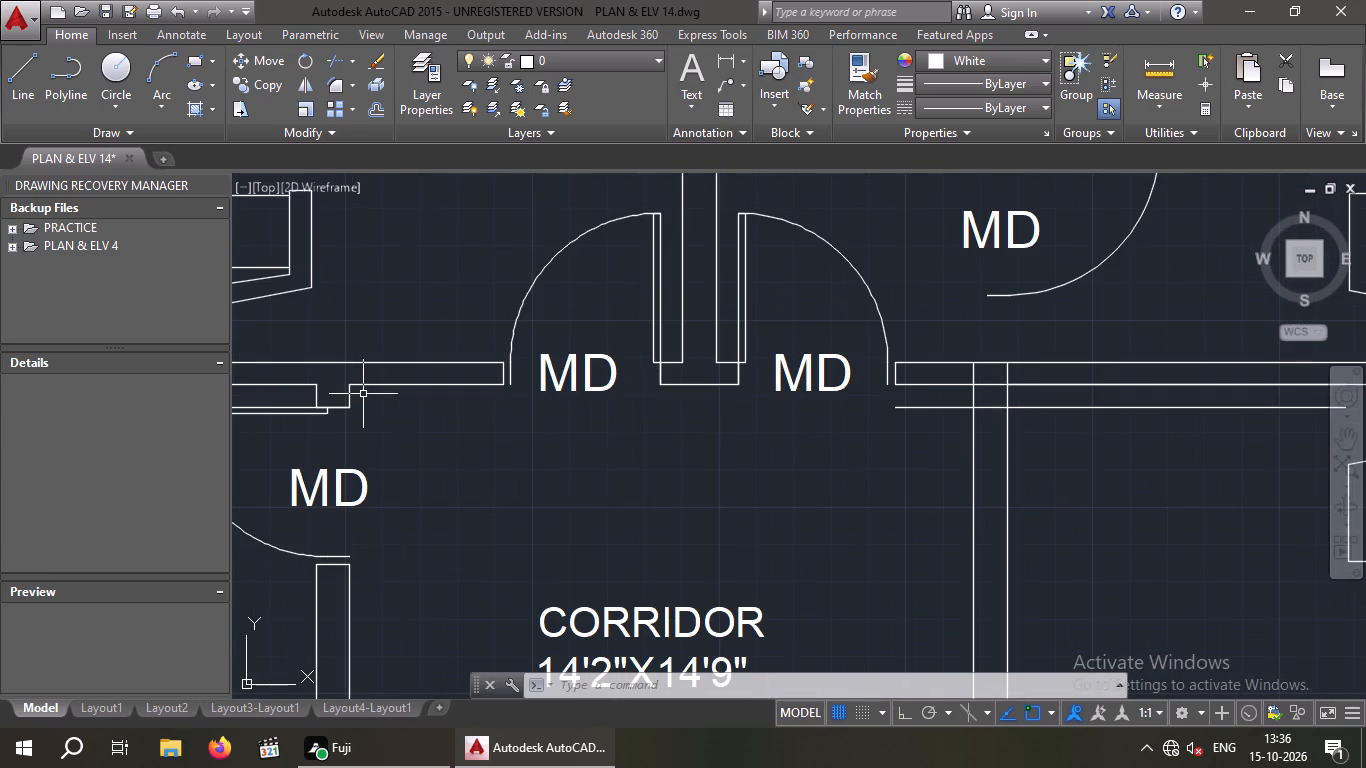
left_click(726, 61)
left_click(354, 405)
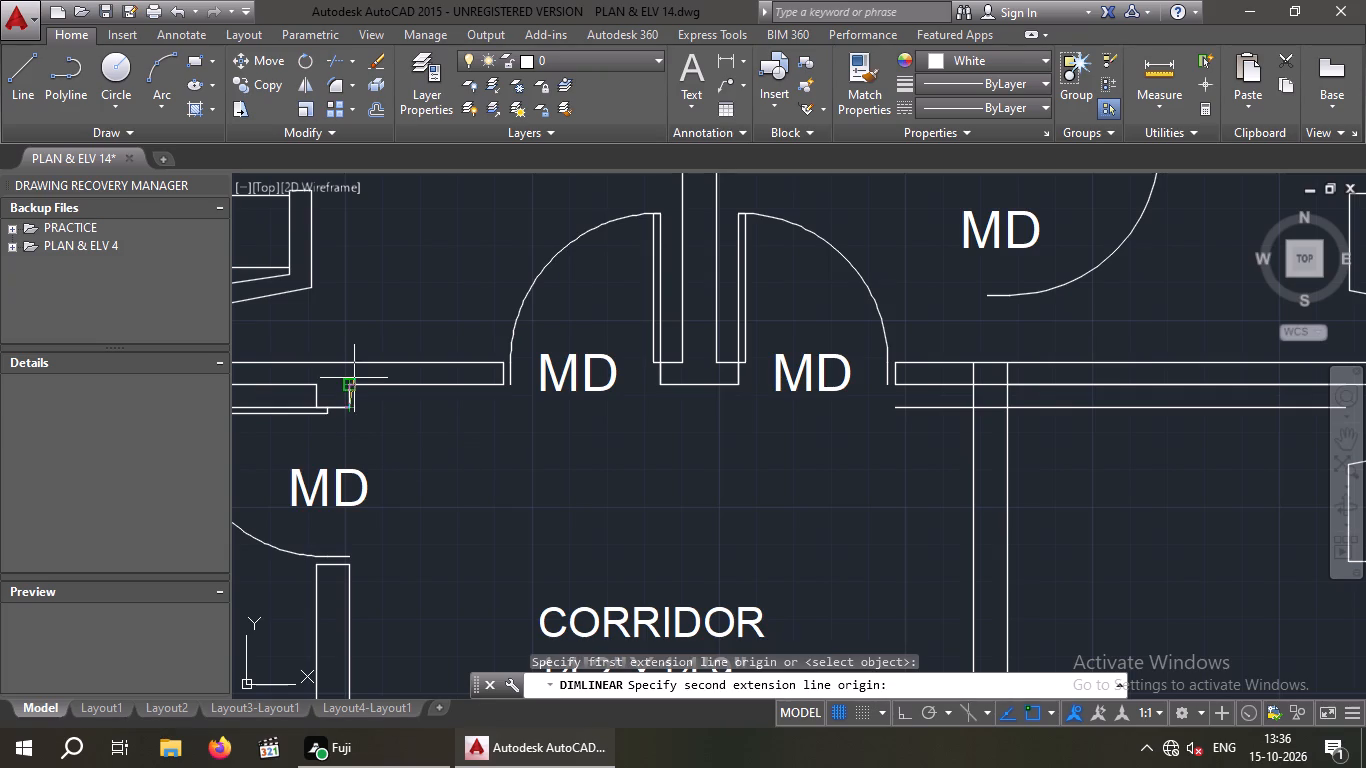
left_click(349, 388)
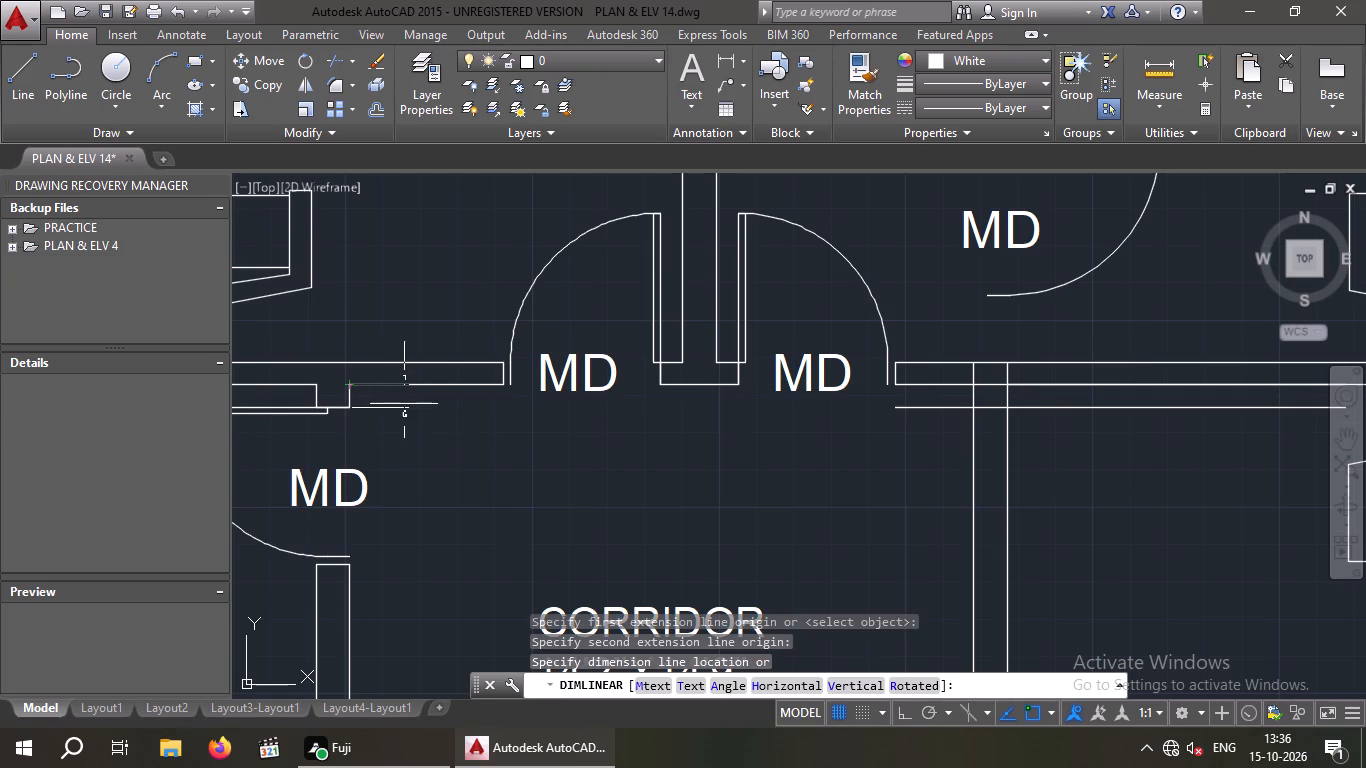
key("Escape")
Offset the remaining short line 3'6" further into the 24'8"X14'9" hall to mark the main door opening.
middle_click_drag(525, 443, 294, 518)
scroll(501, 522, "down", 1)
middle_click_drag(501, 522, 422, 493)
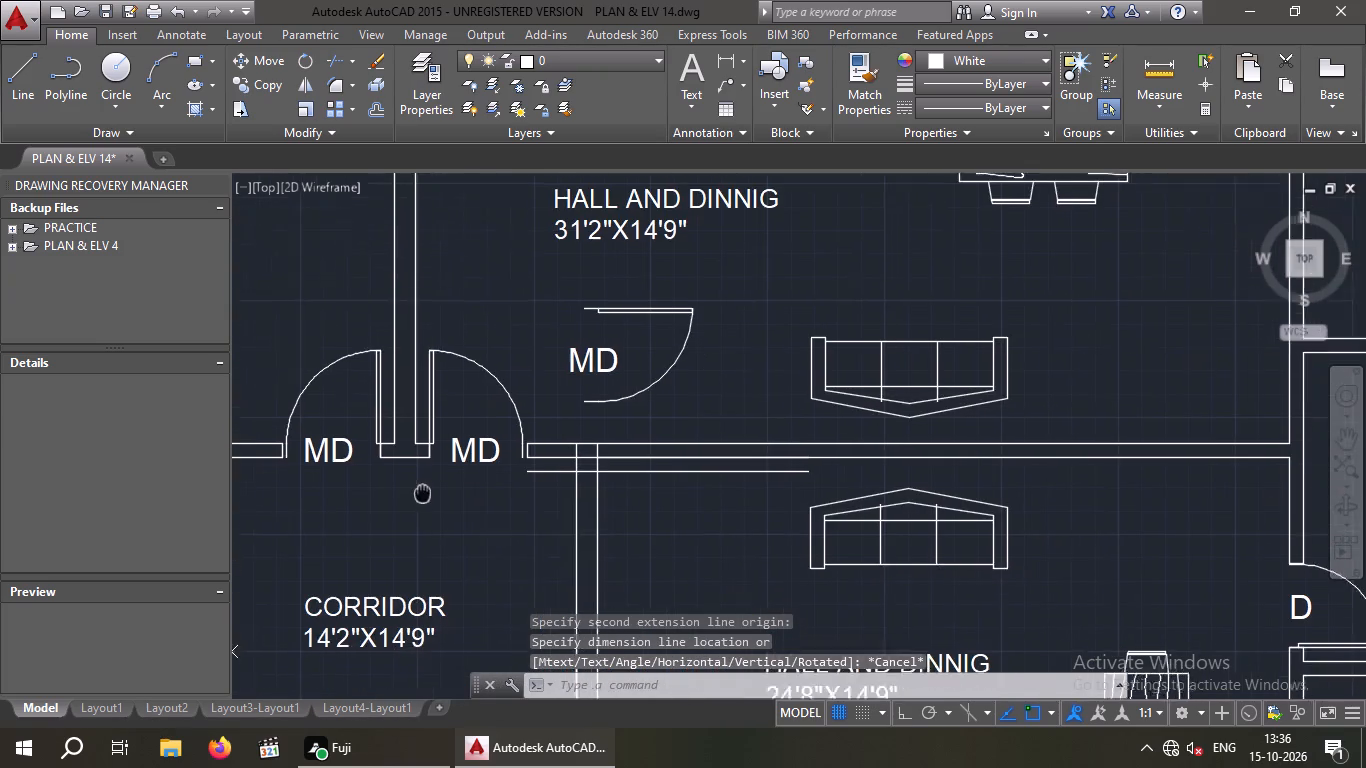
middle_click_drag(422, 493, 413, 479)
key("o")
key("Return")
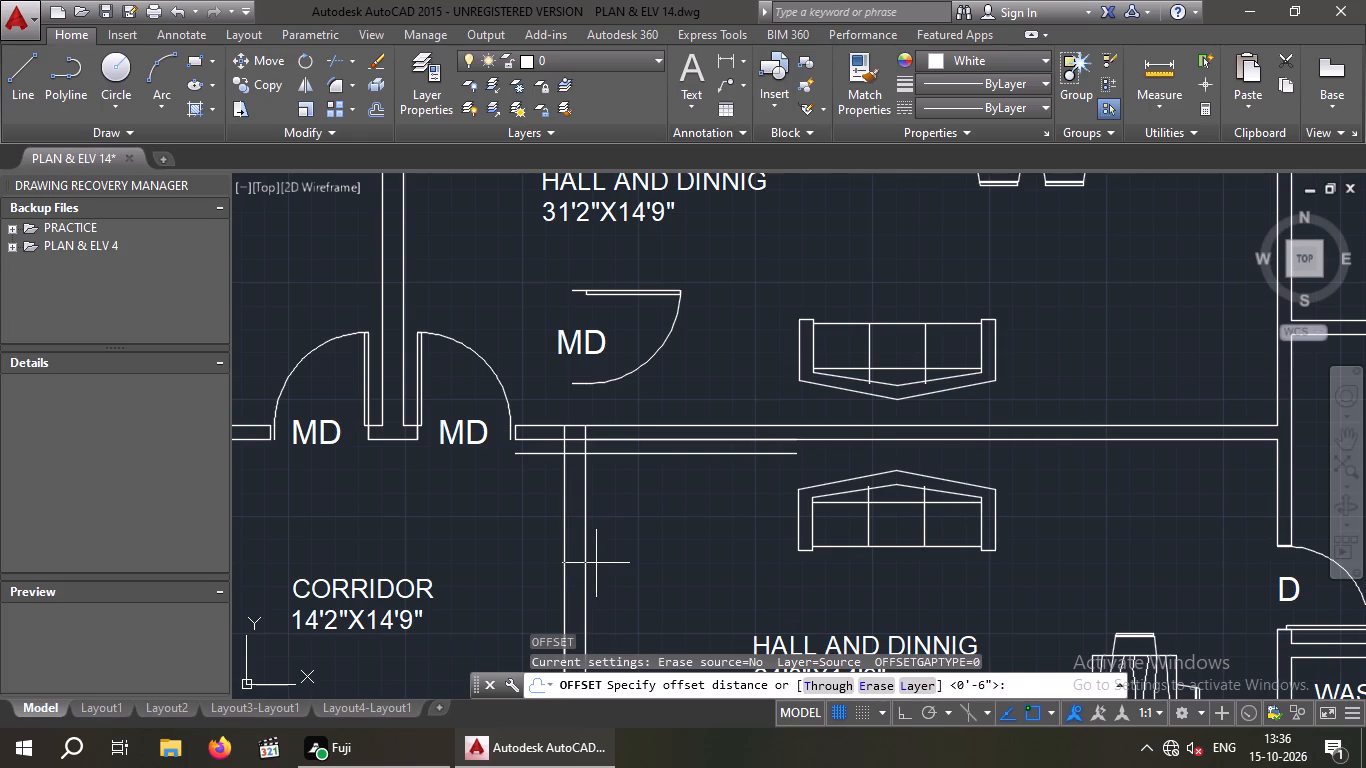
key("3")
key("apostrophe")
key("6")
key("shift+quotedbl")
key("Return")
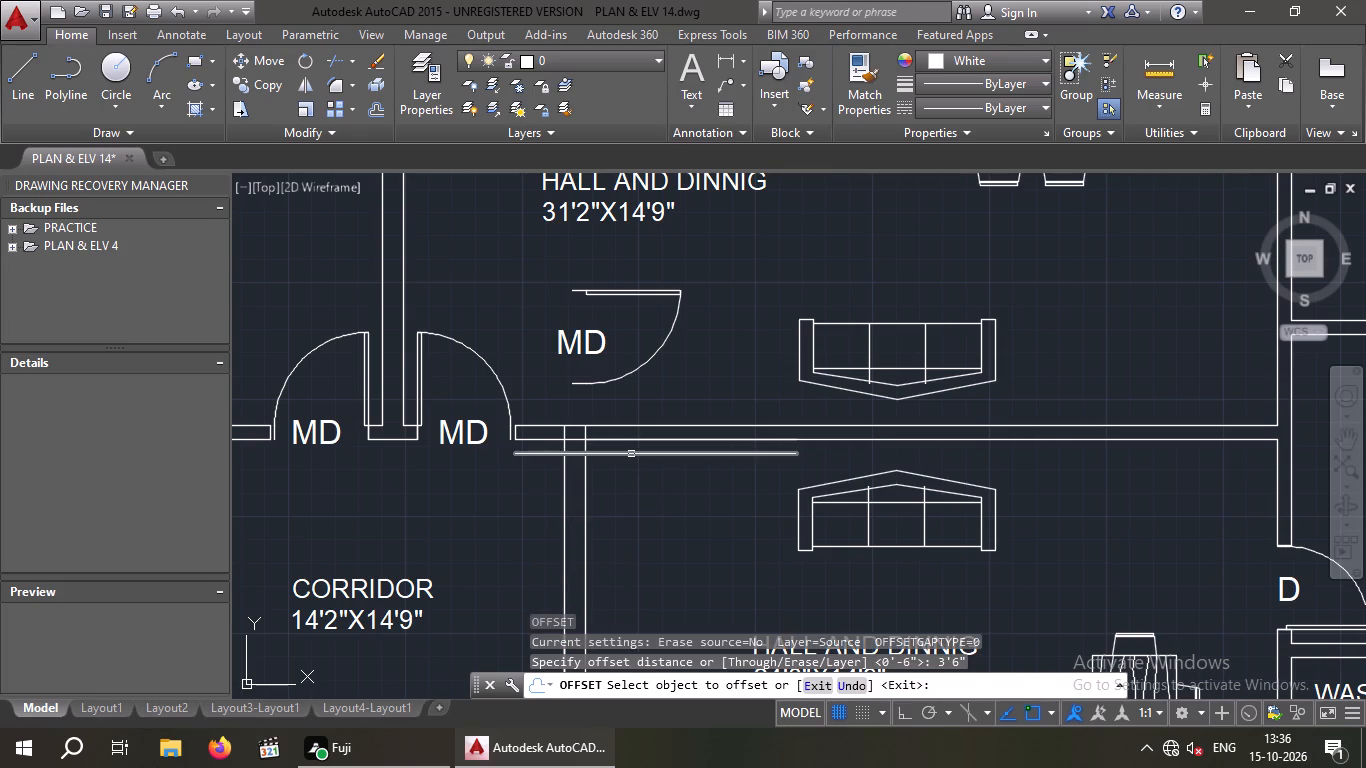
left_click_drag(631, 454, 632, 478)
left_click(638, 528)
scroll(642, 517, "down", 2)
key("Escape")
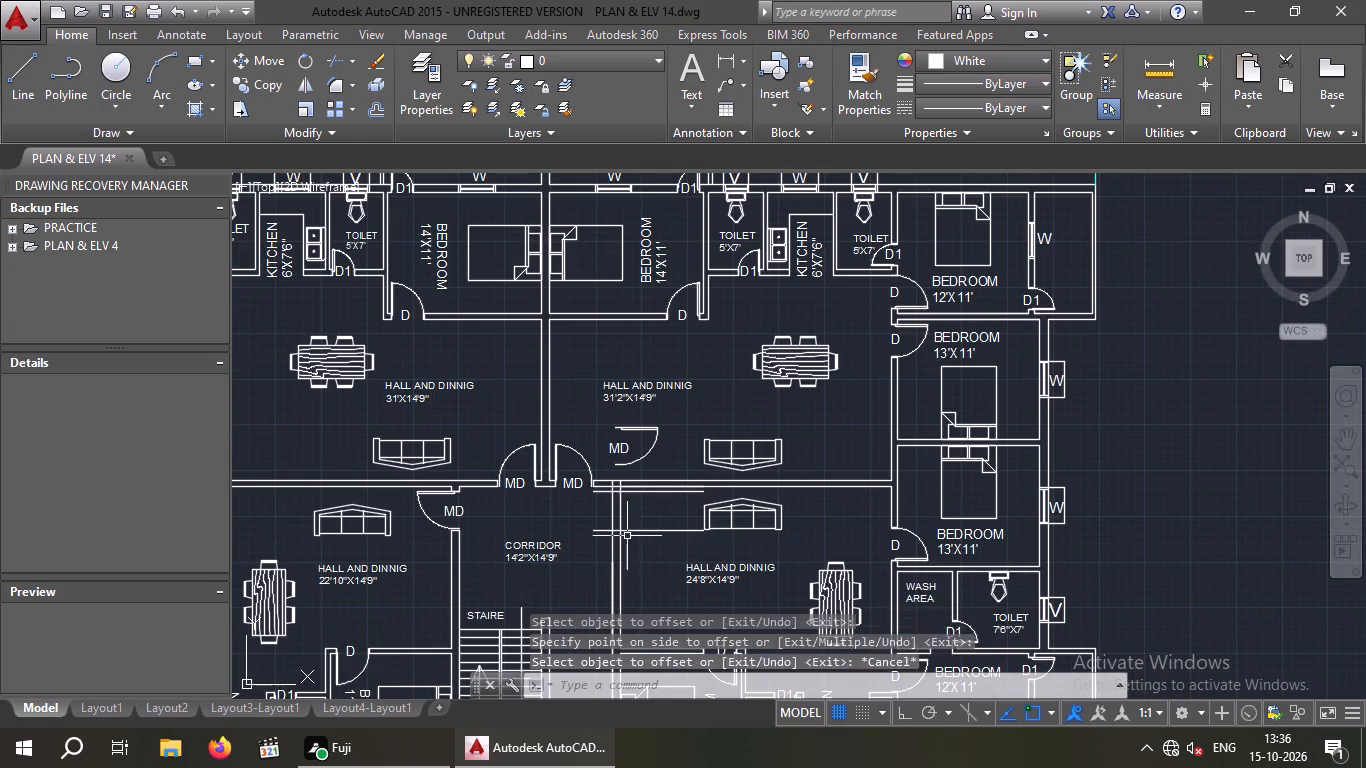
key("Escape")
Trim the two door opening lines on both sides of the side wall so they span only its thickness.
scroll(654, 499, "up", 2)
key("t")
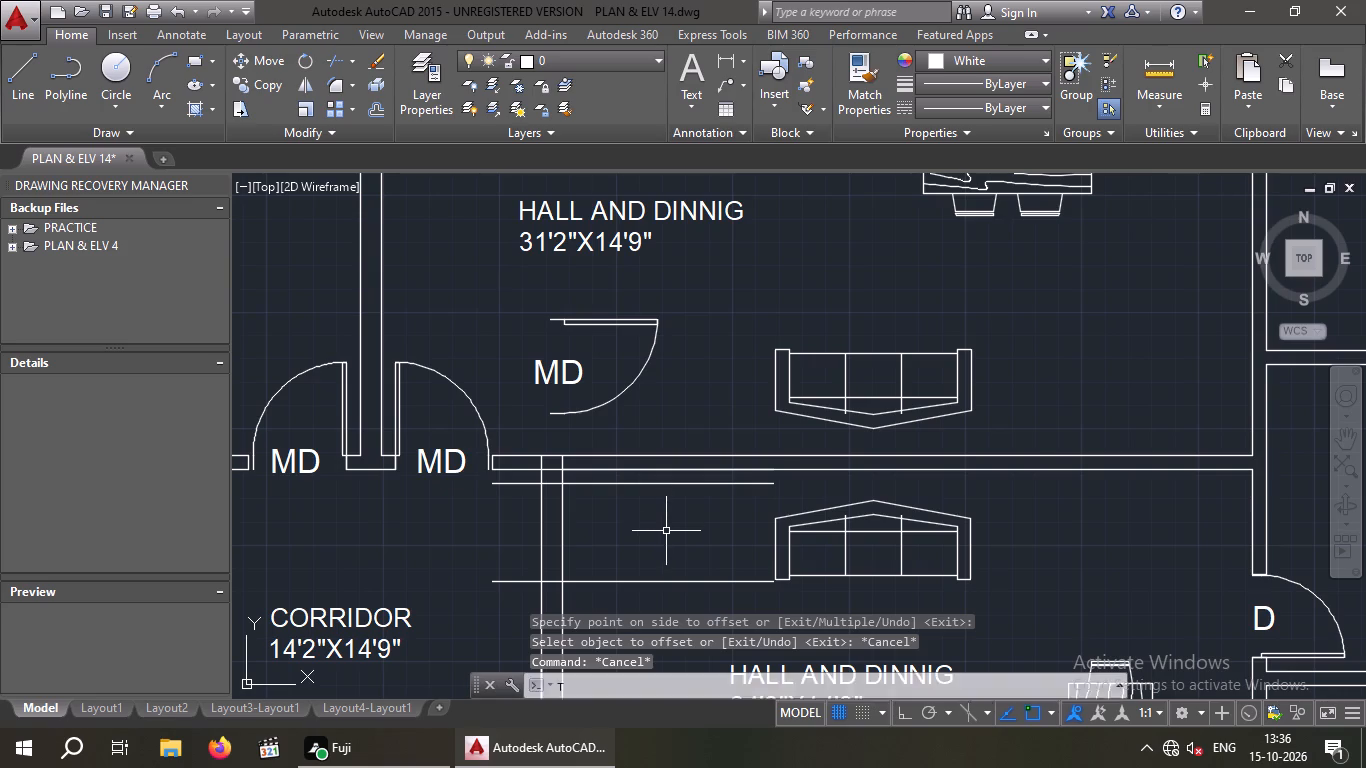
type("R")
key("space")
key("space")
left_click_drag(701, 609, 674, 577)
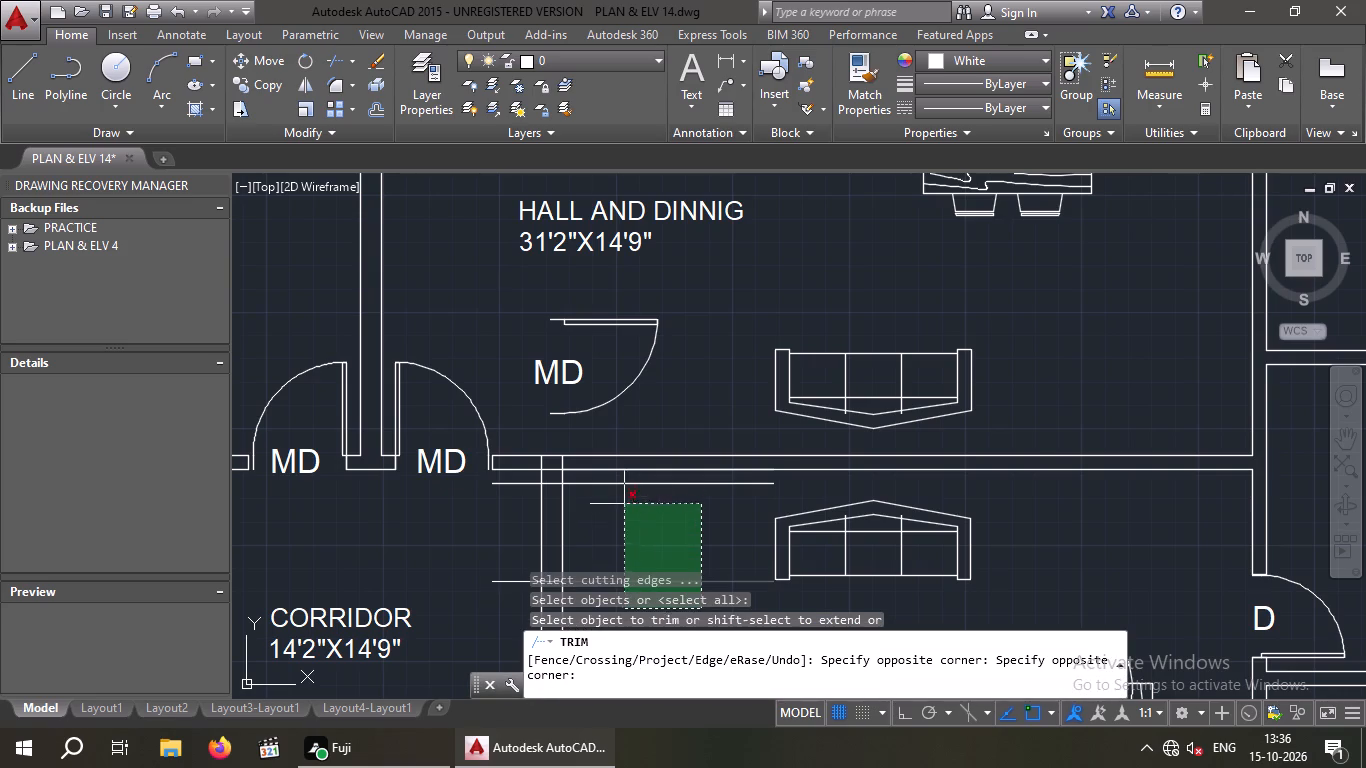
left_click(613, 481)
left_click_drag(521, 603, 515, 591)
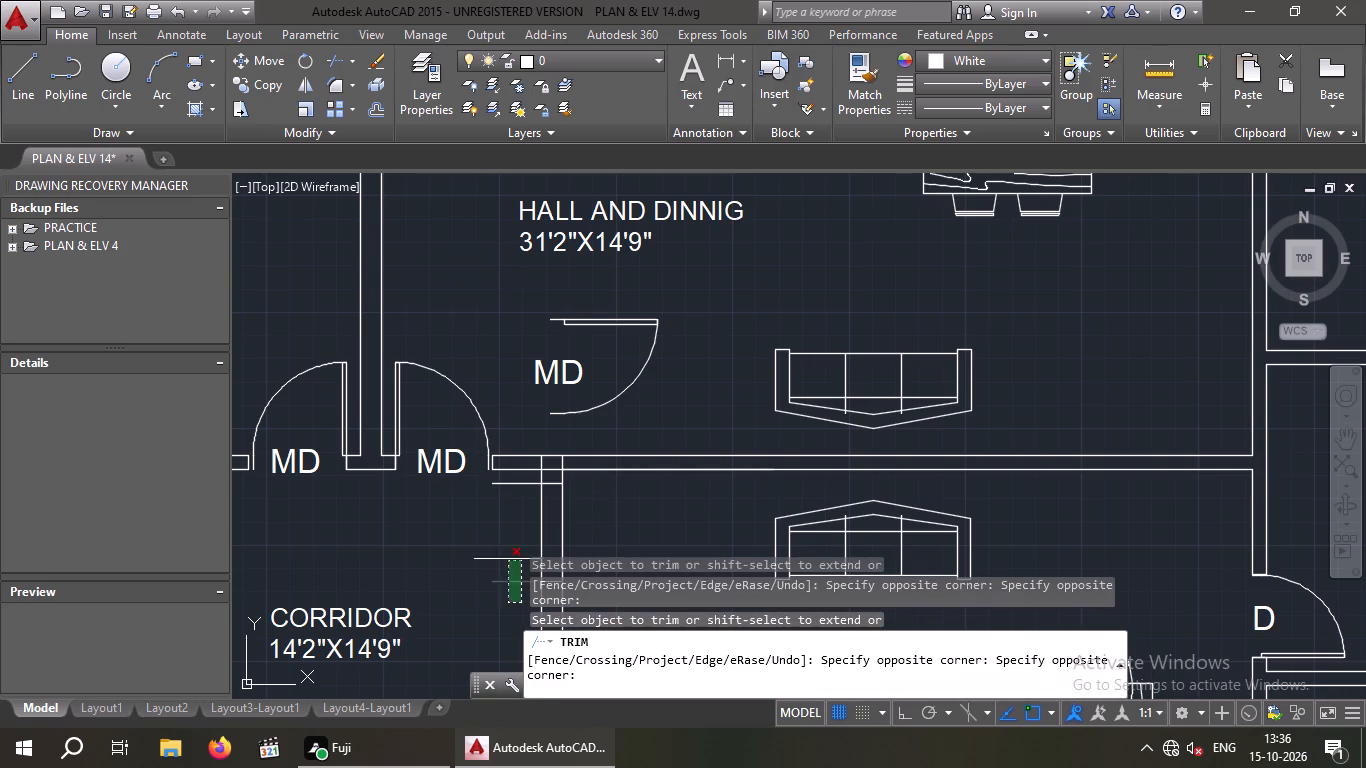
left_click(491, 479)
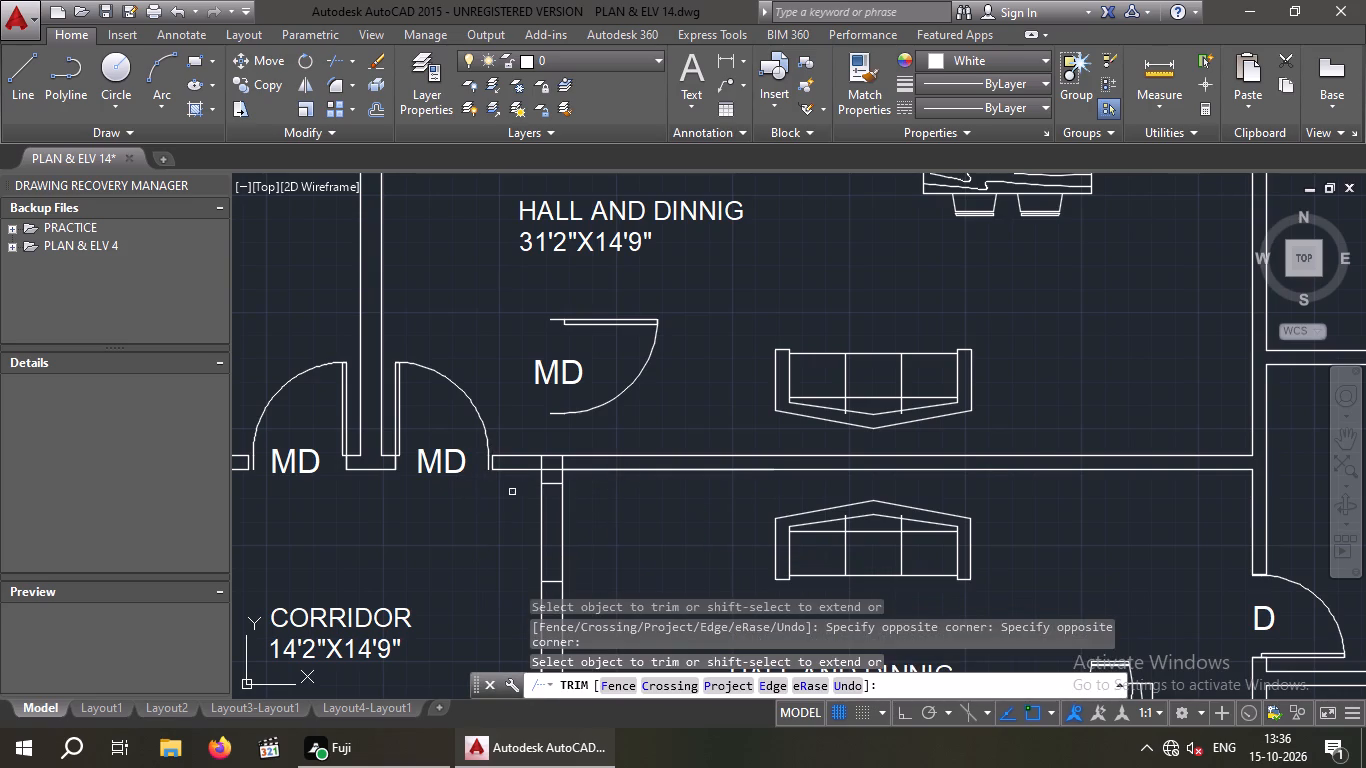
Trim the side wall lines out of the new main door opening and out of the cross wall between the two halls.
left_click_drag(623, 506, 552, 520)
left_click(487, 524)
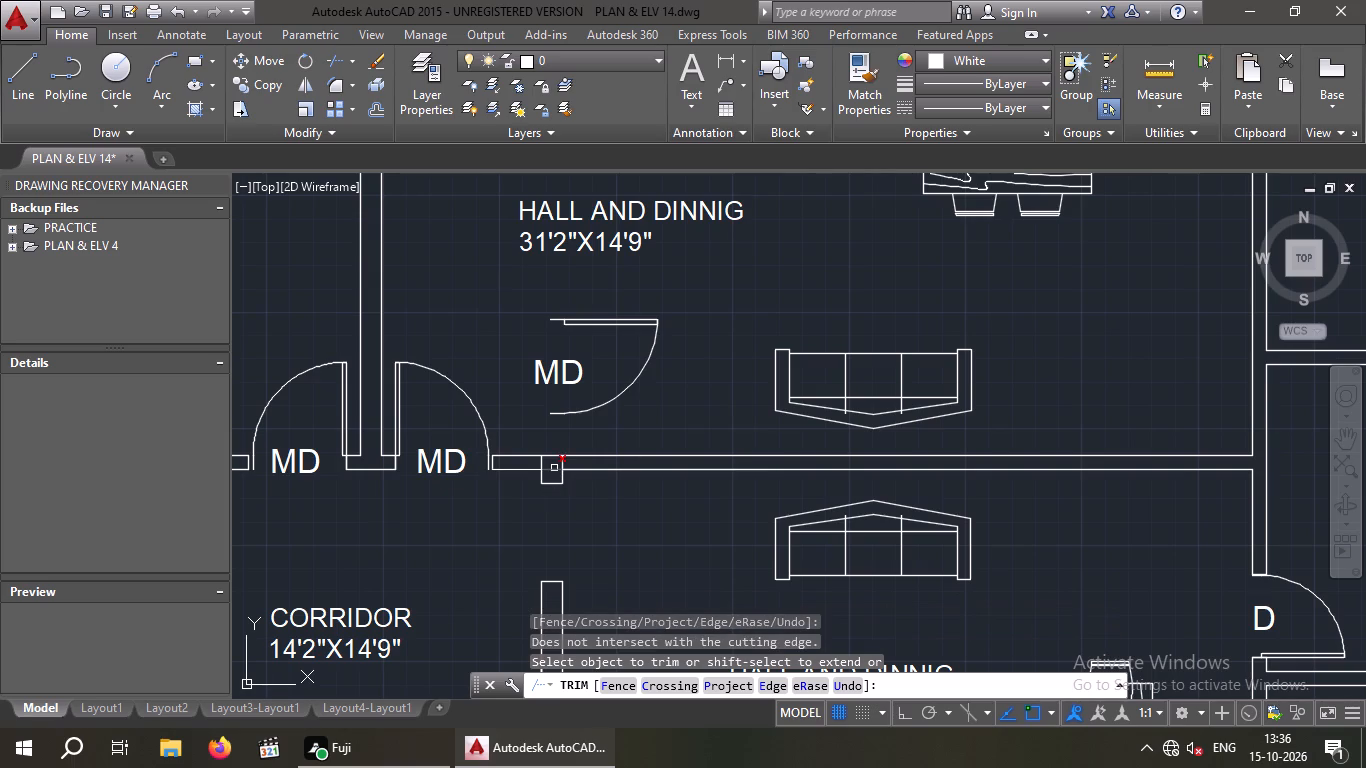
left_click(553, 468)
scroll(573, 462, "up", 3)
left_click_drag(570, 463, 501, 480)
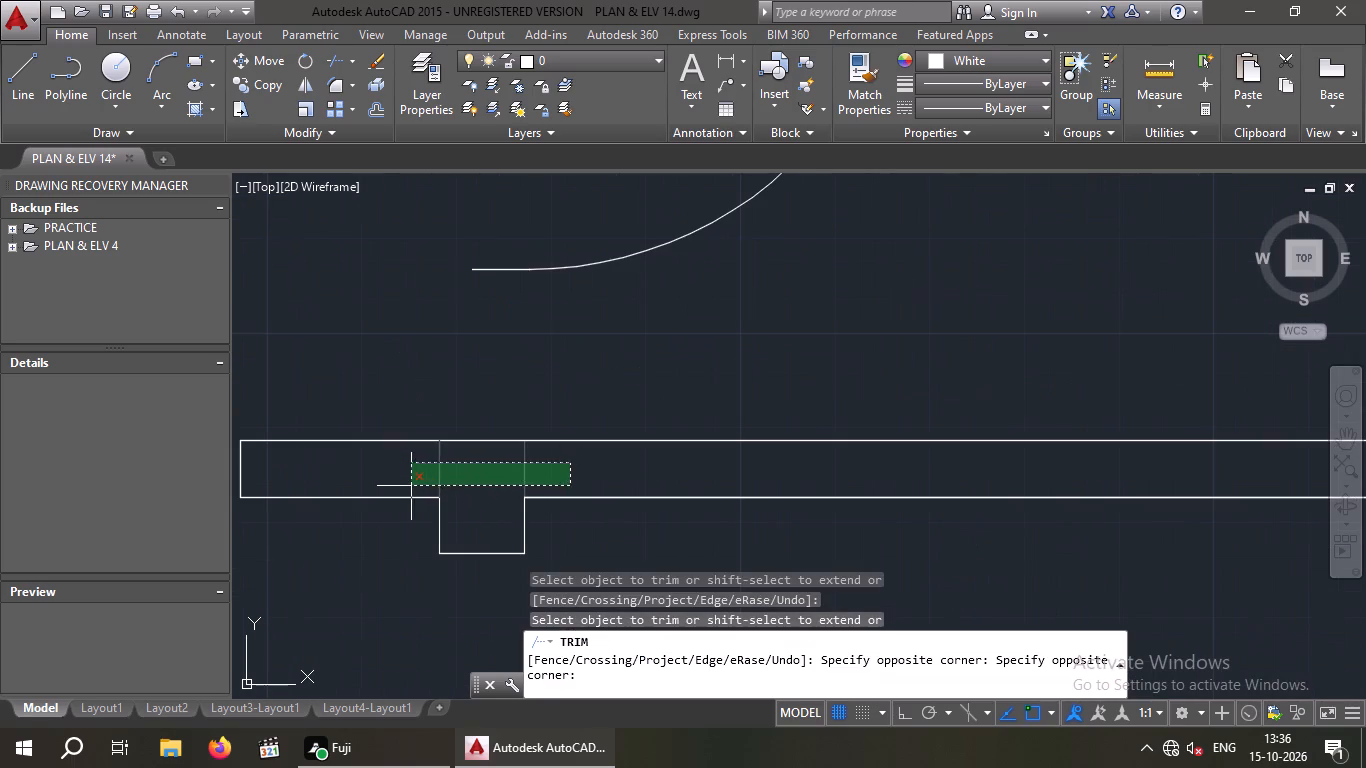
left_click(410, 486)
scroll(437, 474, "down", 4)
key("Escape")
key("Escape")
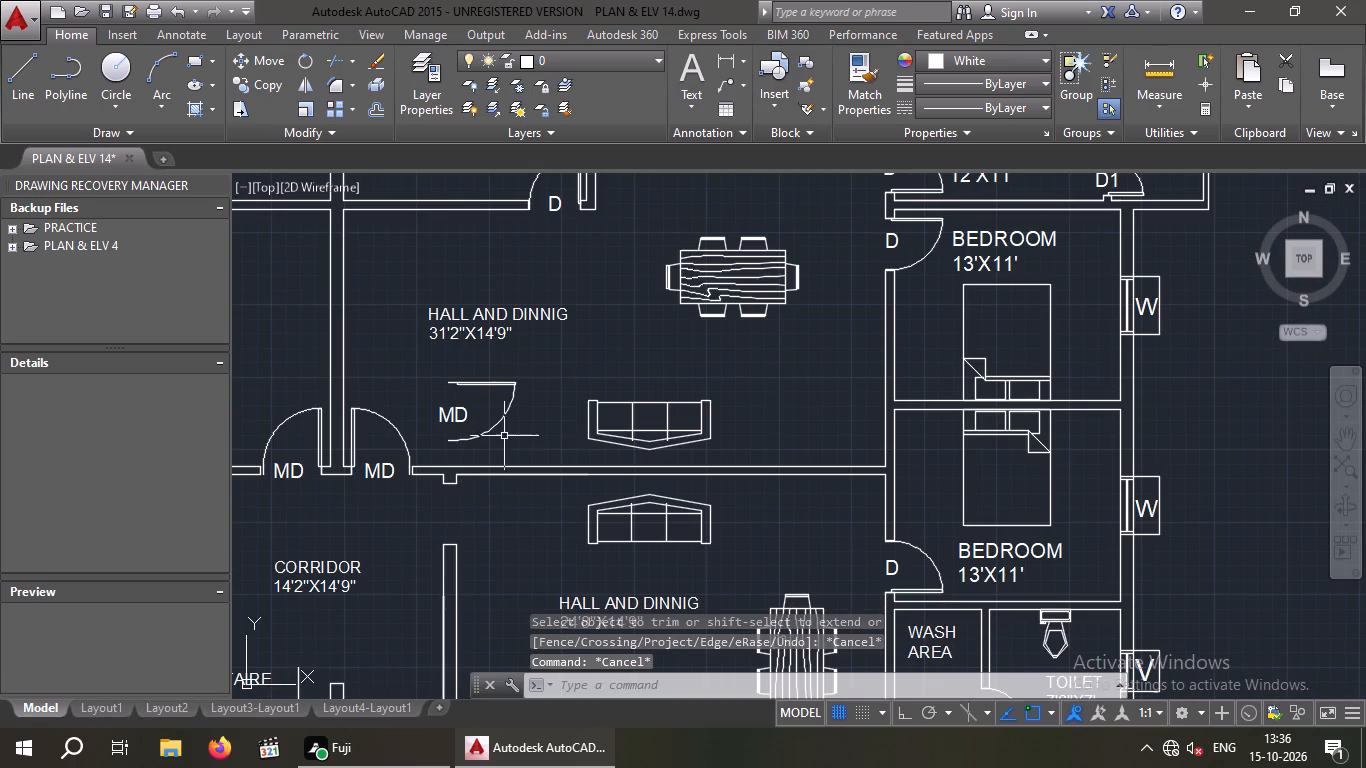
Move the loose MD door and its label from the 31'2"X14'9" hall into the new opening of the 24'8"X14'9" hall.
left_click_drag(533, 359, 523, 399)
left_click(402, 430)
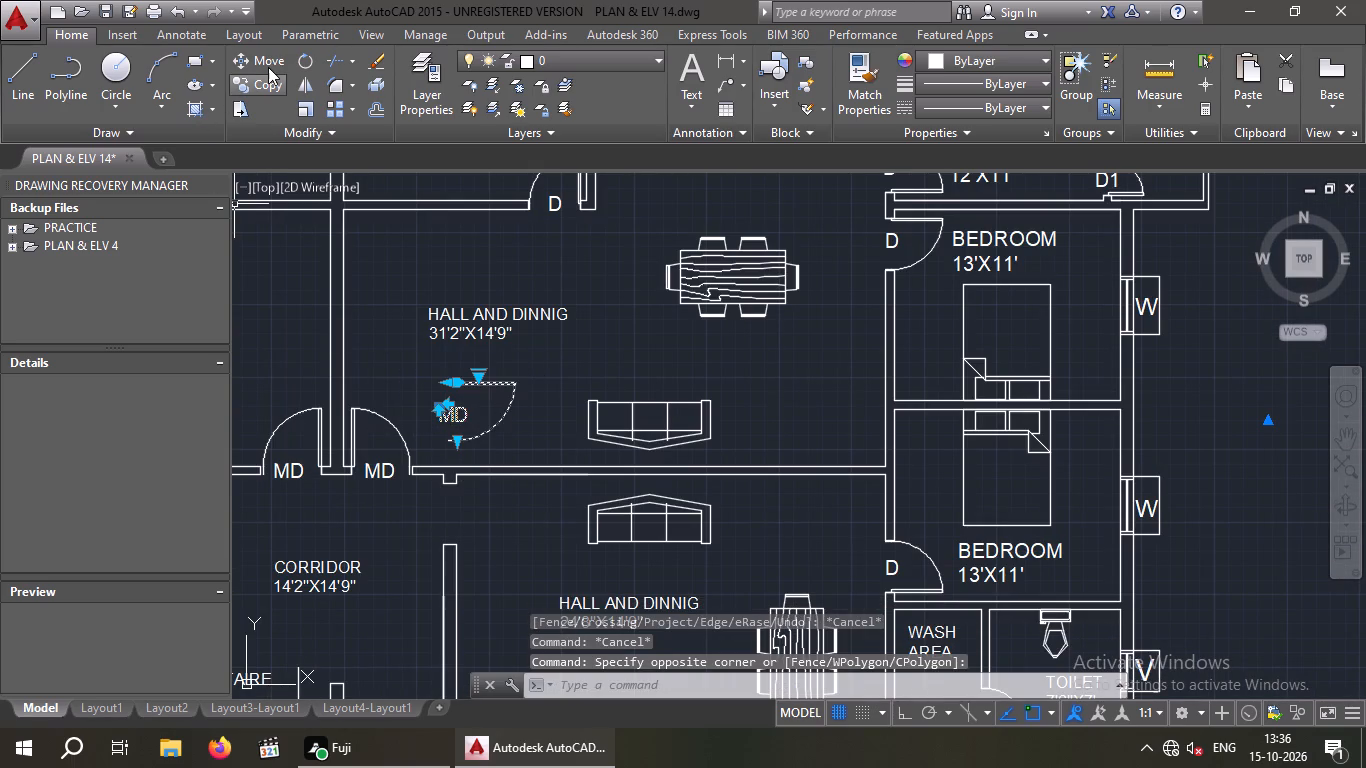
left_click(260, 64)
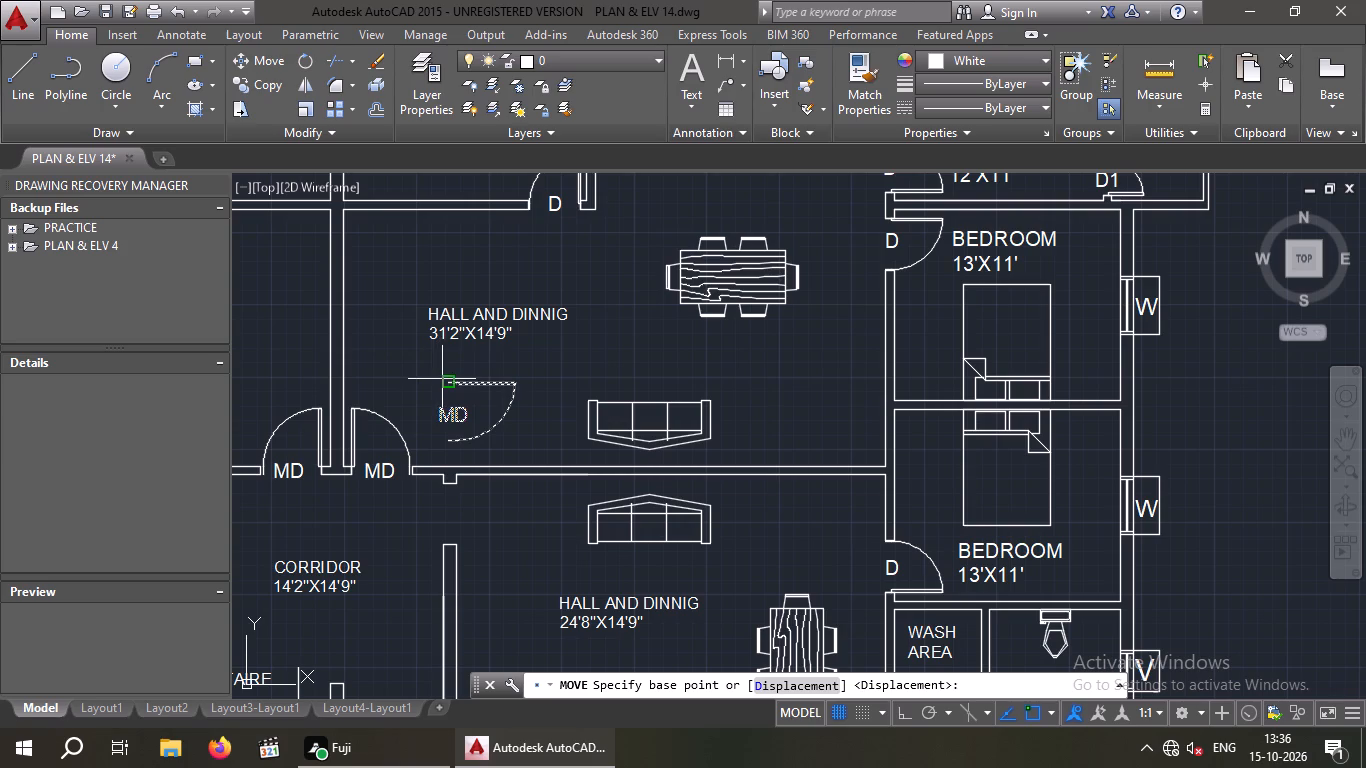
left_click(444, 380)
scroll(431, 509, "up", 3)
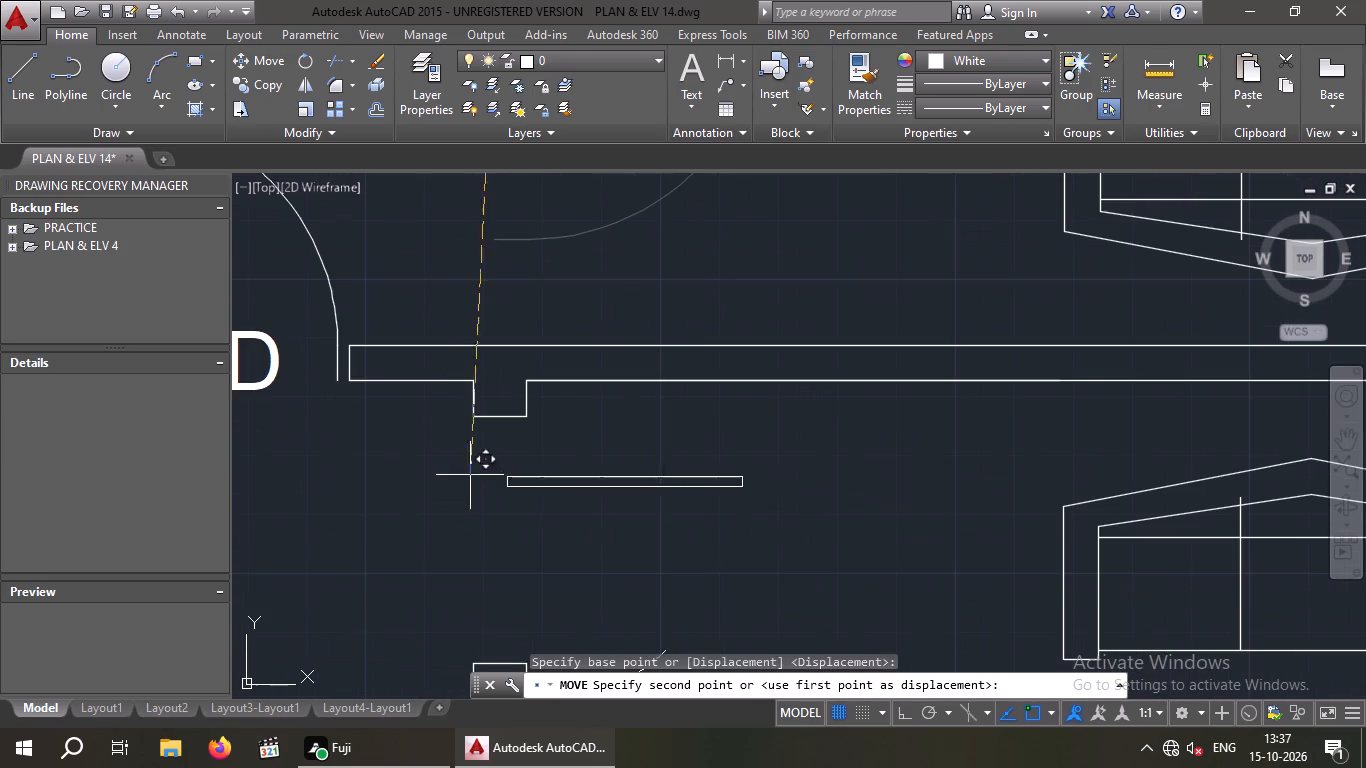
left_click(475, 421)
scroll(468, 424, "down", 3)
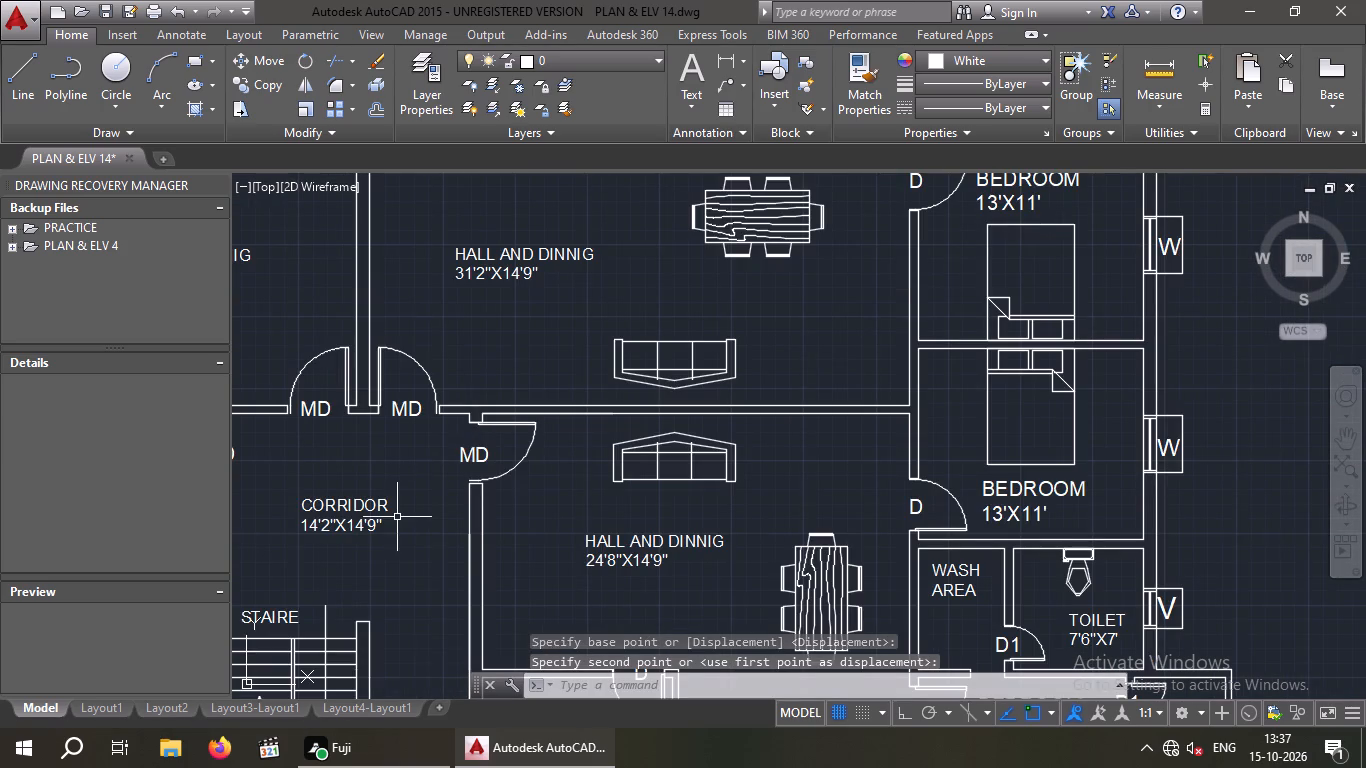
middle_click_drag(412, 529, 690, 486)
scroll(688, 487, "down", 1)
middle_click_drag(666, 519, 520, 435)
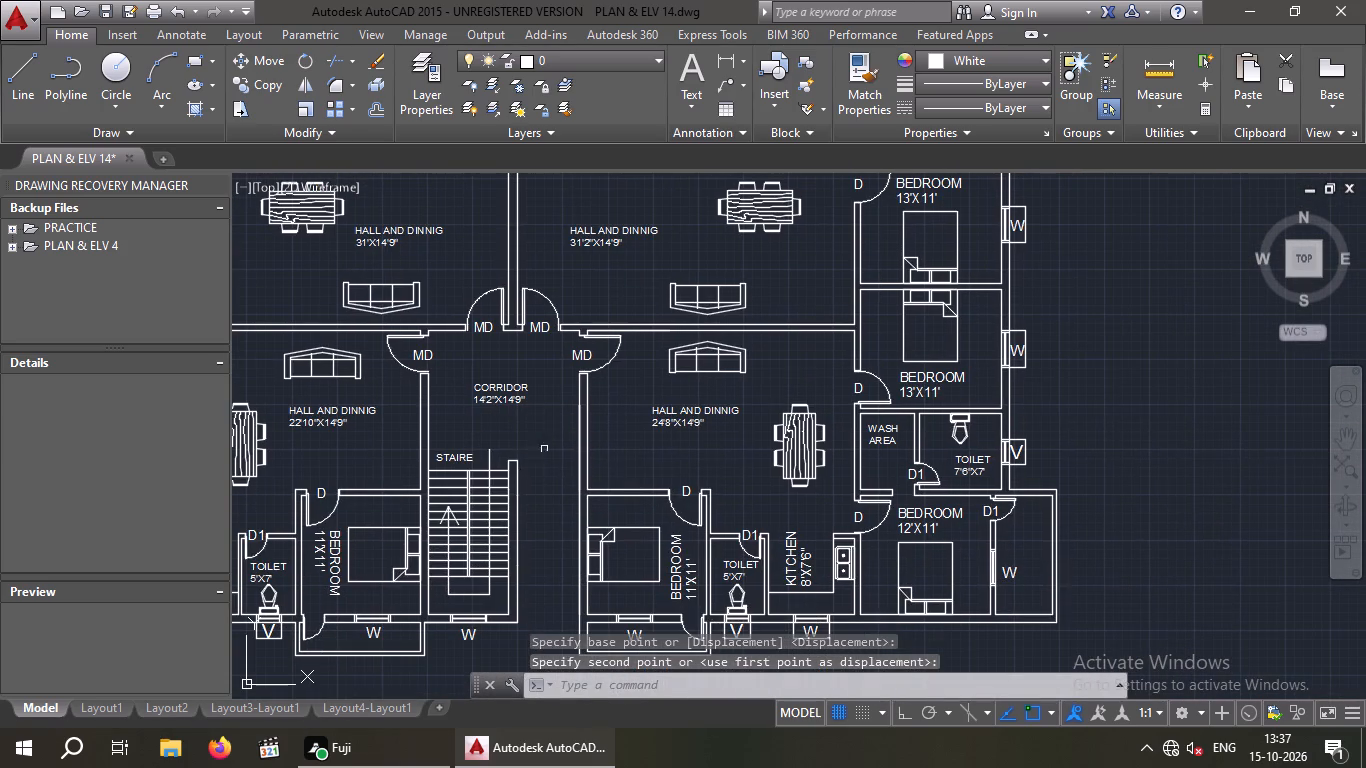
key("Escape")
key("Escape")
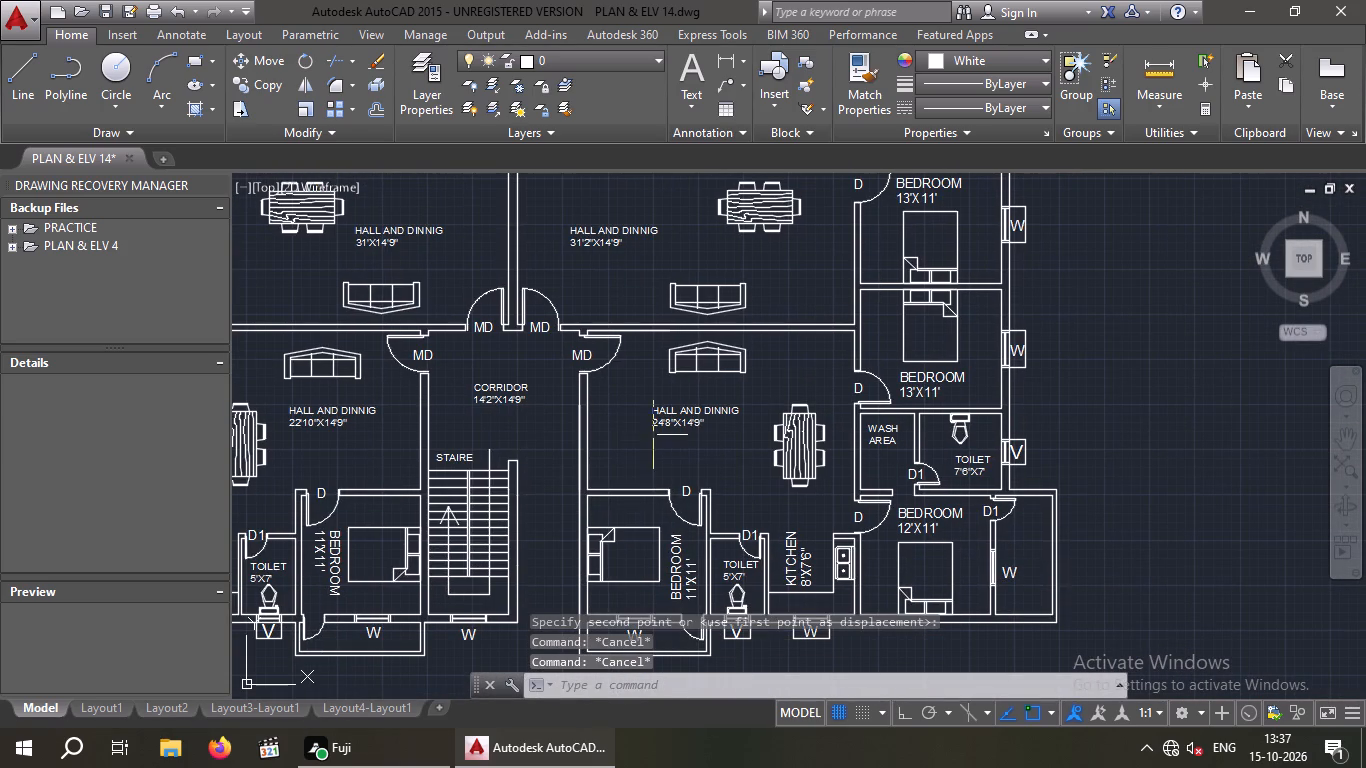
Measure the clear width between the staircase wall and the 11'X11' bedroom's side wall at the front wall line.
middle_click_drag(573, 449, 559, 387)
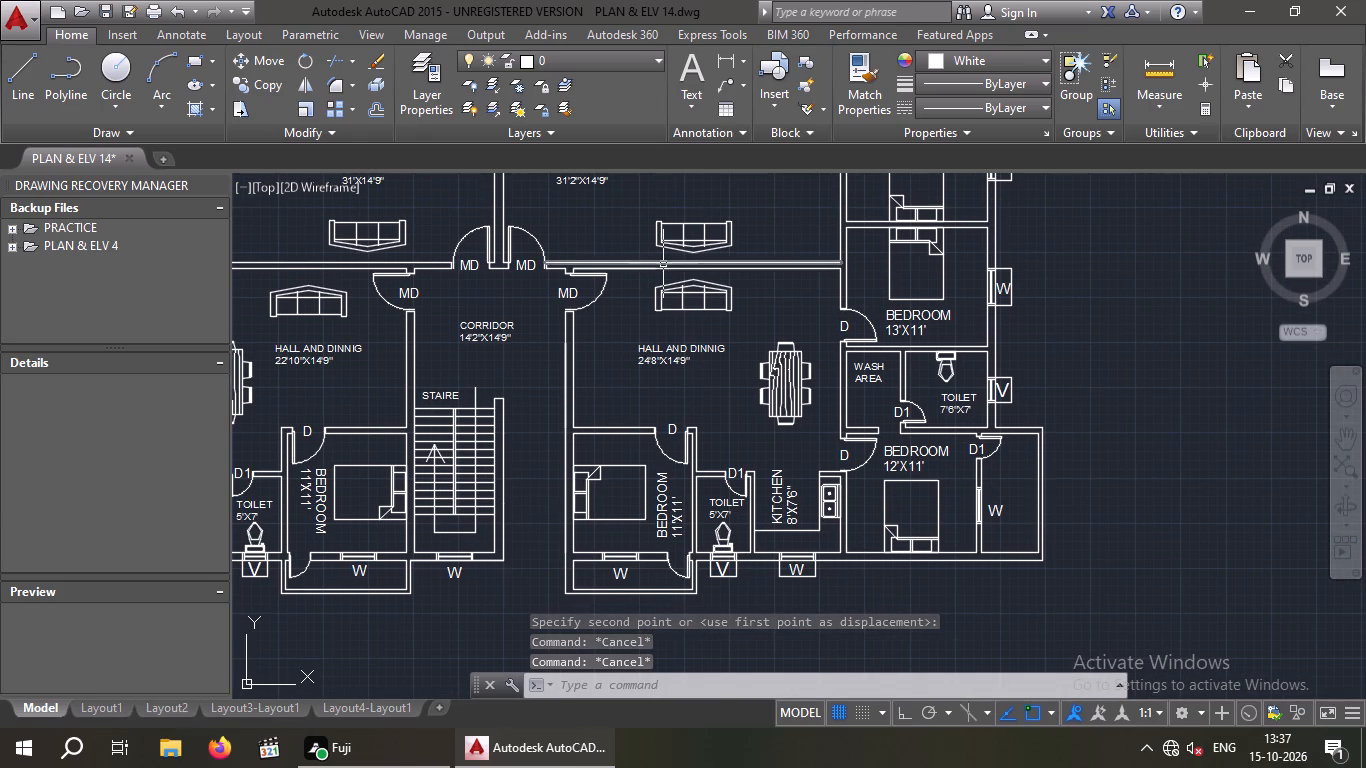
left_click(721, 62)
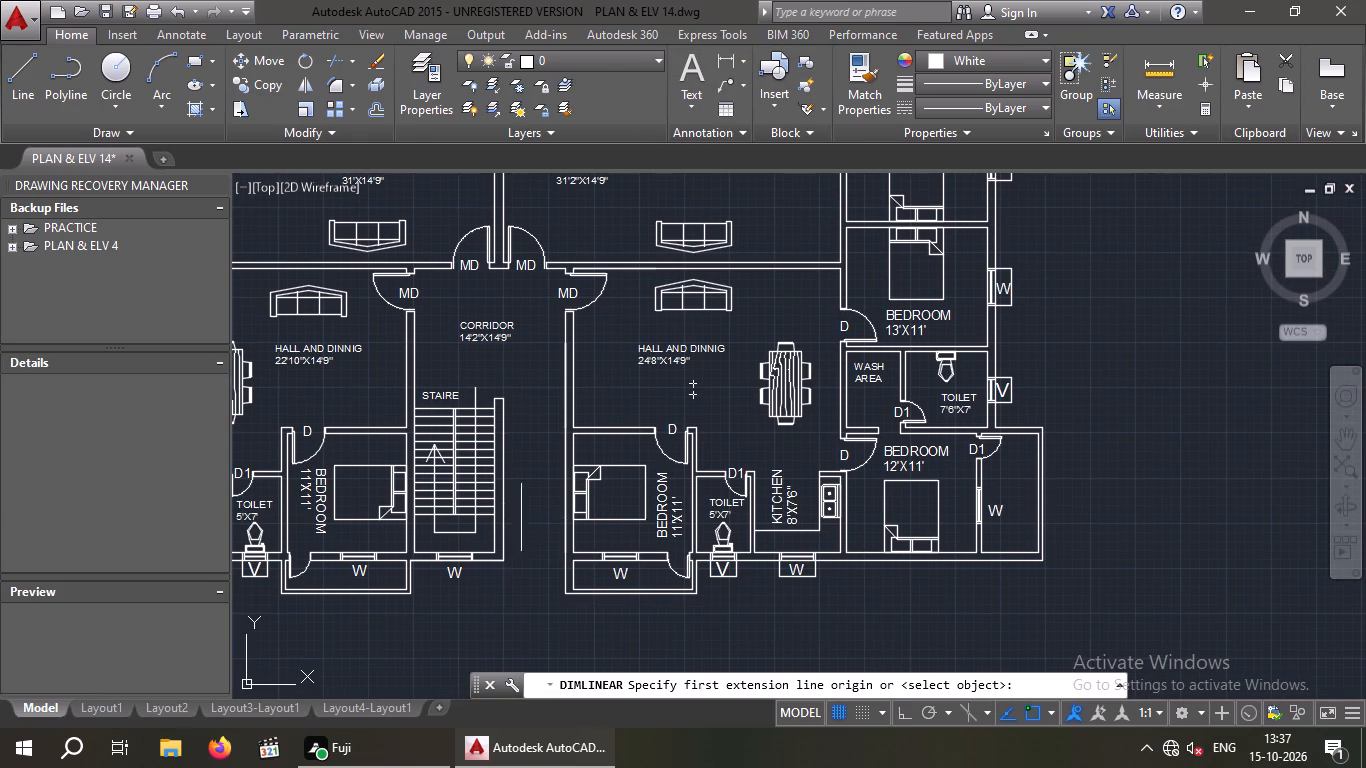
scroll(501, 542, "up", 2)
left_click_drag(504, 595, 527, 595)
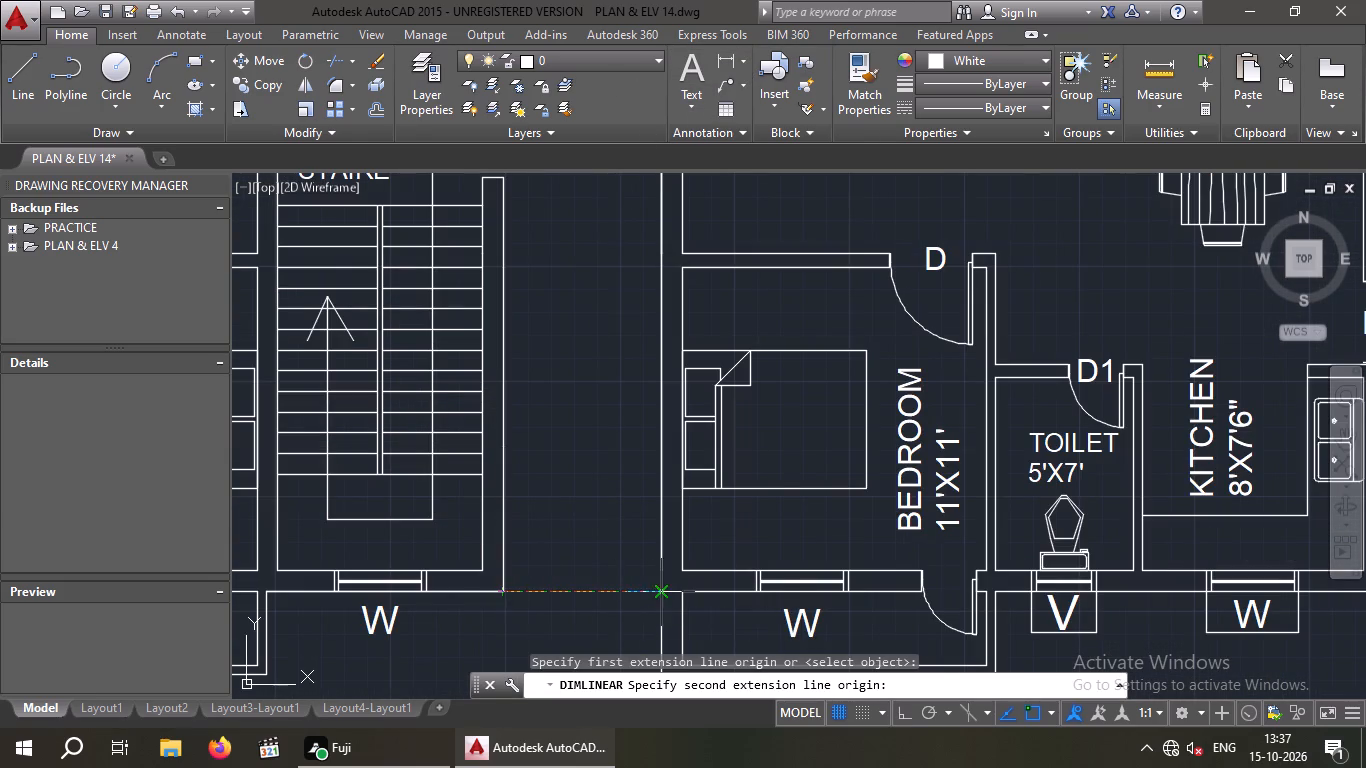
left_click(661, 593)
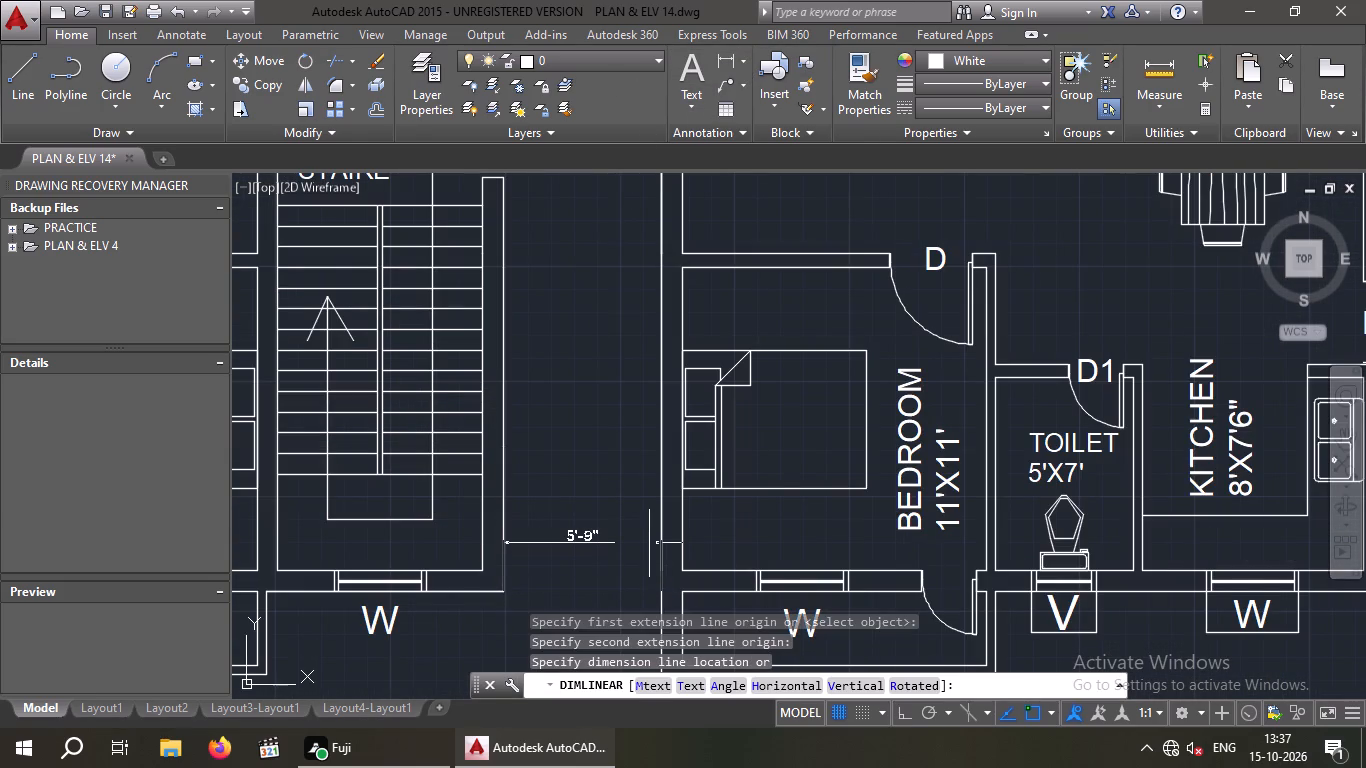
key("Escape")
key("Escape")
key("Escape")
Extend both front wall lines from the staircase across the passage to the 11'X11' bedroom's side wall.
middle_click_drag(572, 557, 569, 554)
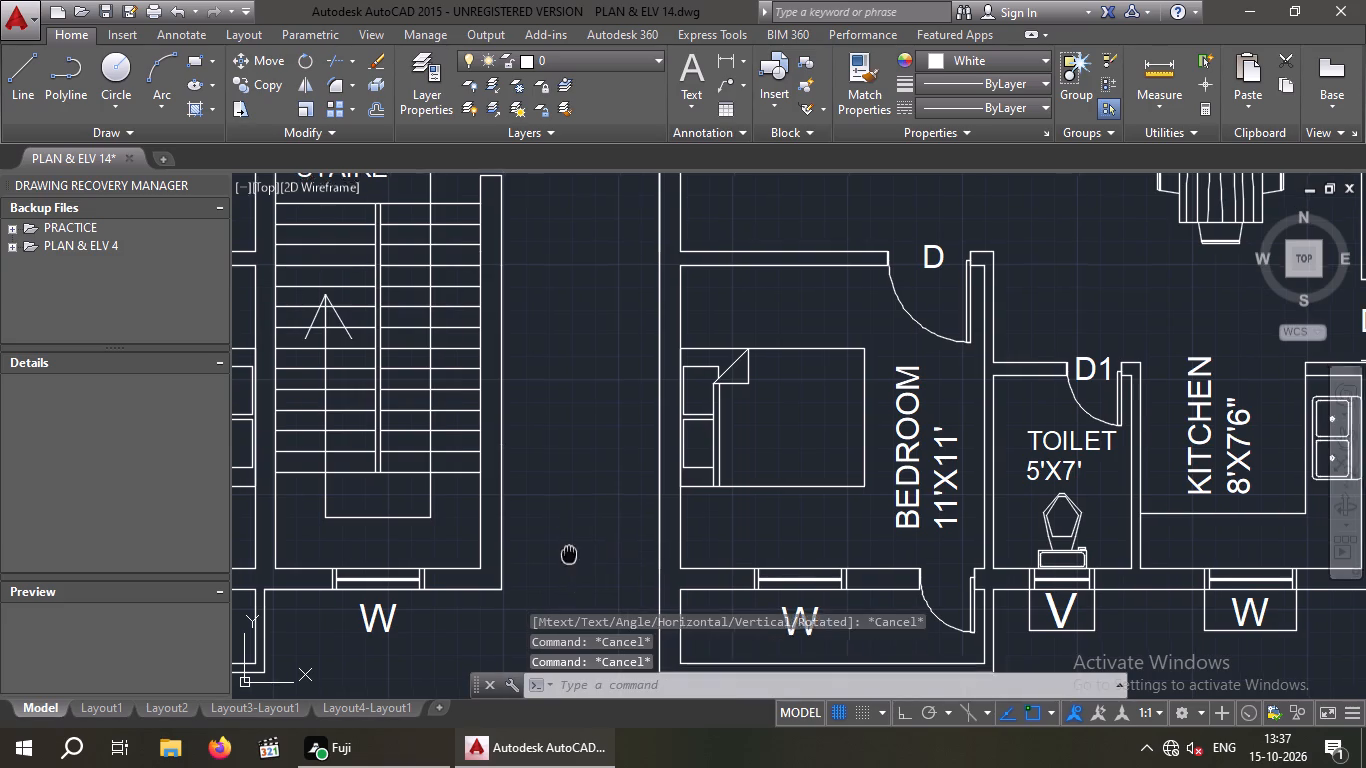
middle_click_drag(569, 554, 549, 467)
scroll(545, 440, "down", 2)
scroll(546, 487, "up", 3)
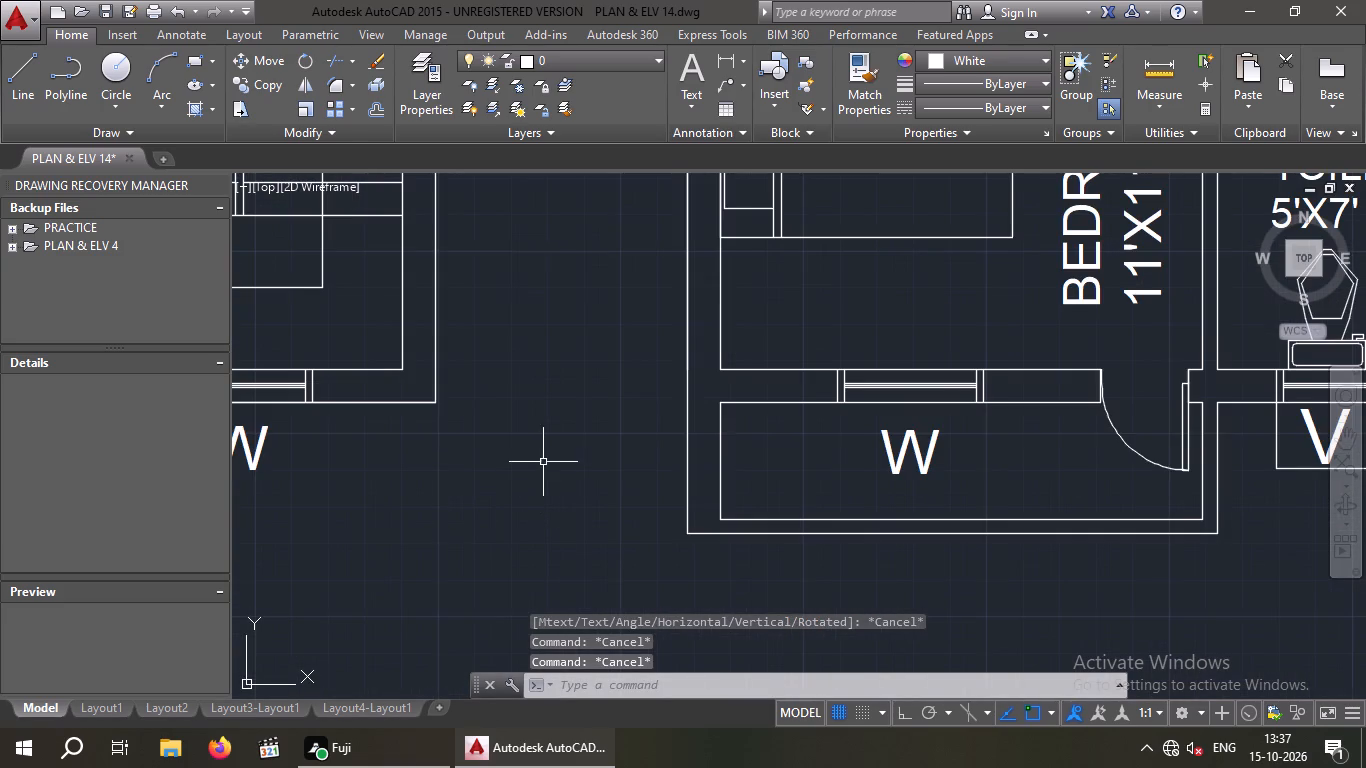
middle_click_drag(544, 459, 516, 486)
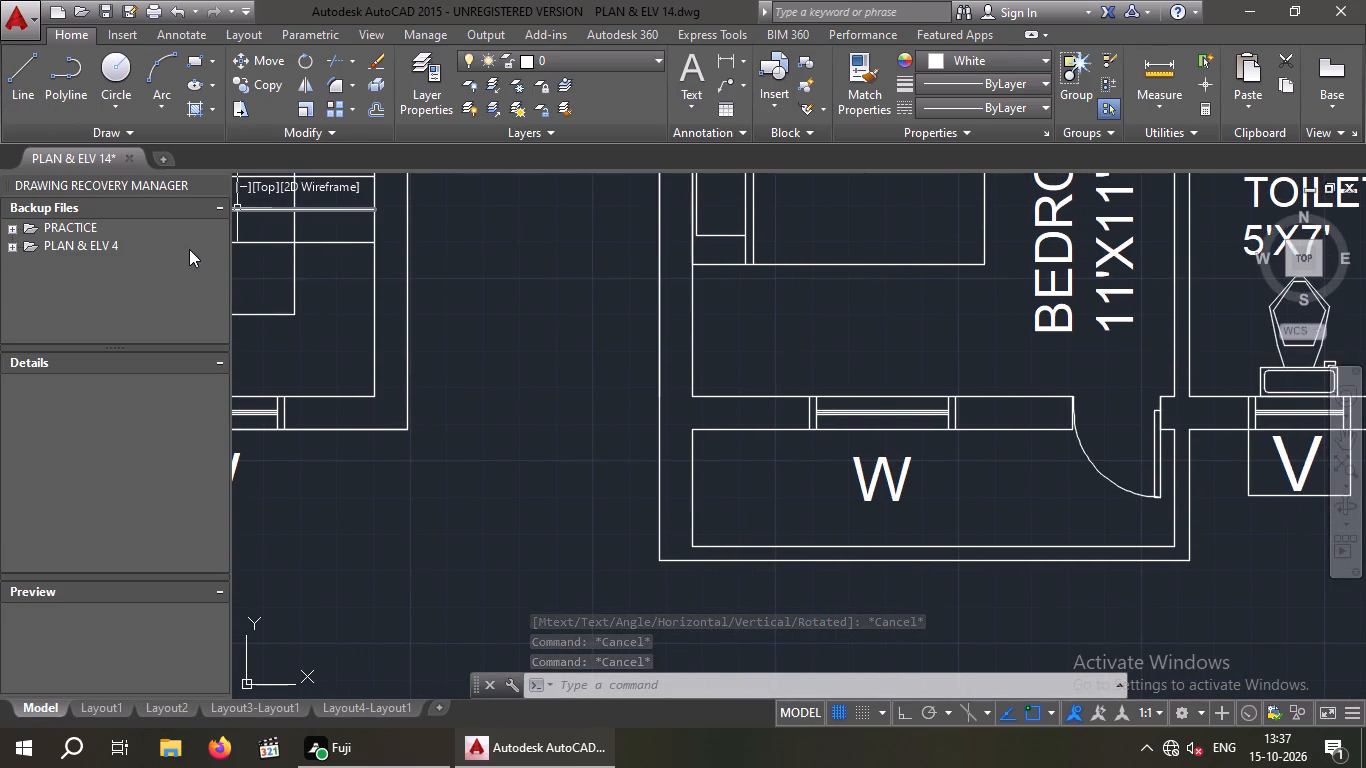
type("EX")
key("space")
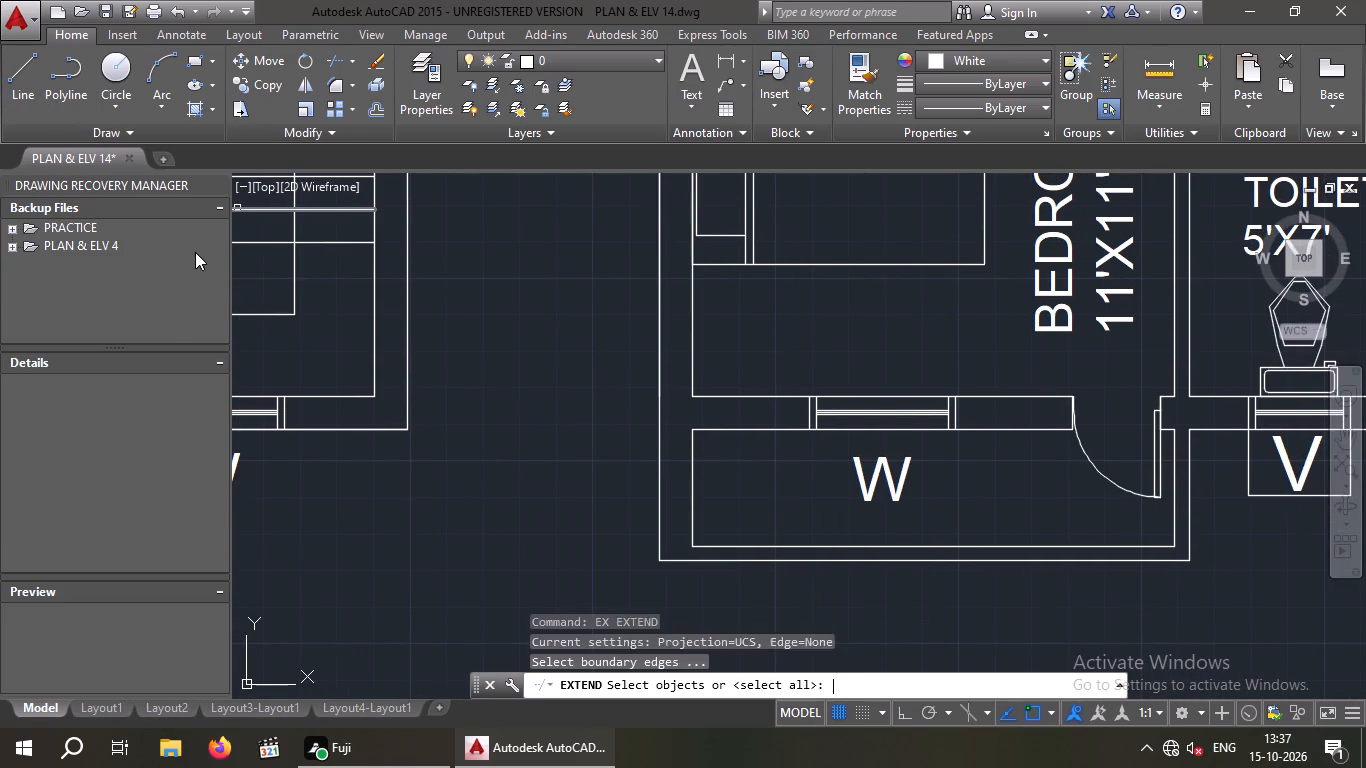
key("space")
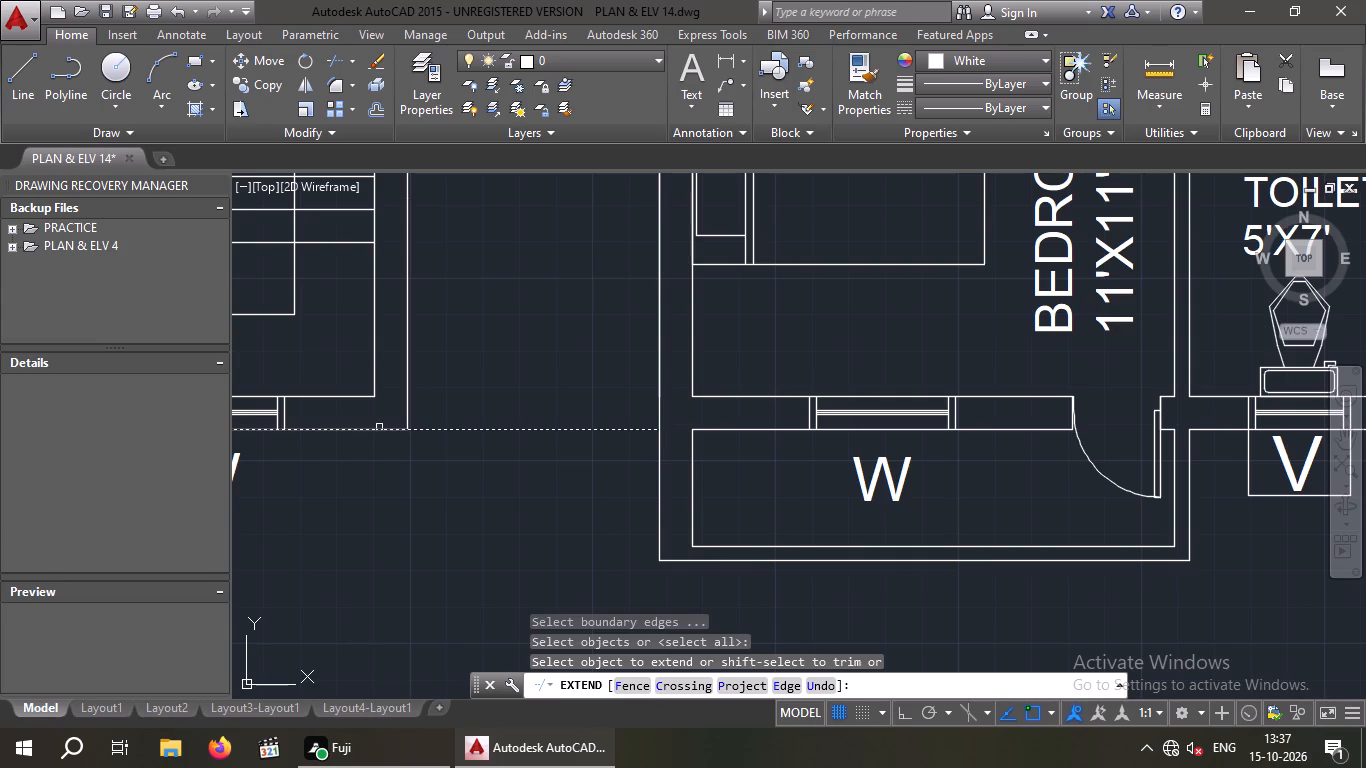
left_click(379, 427)
left_click(356, 398)
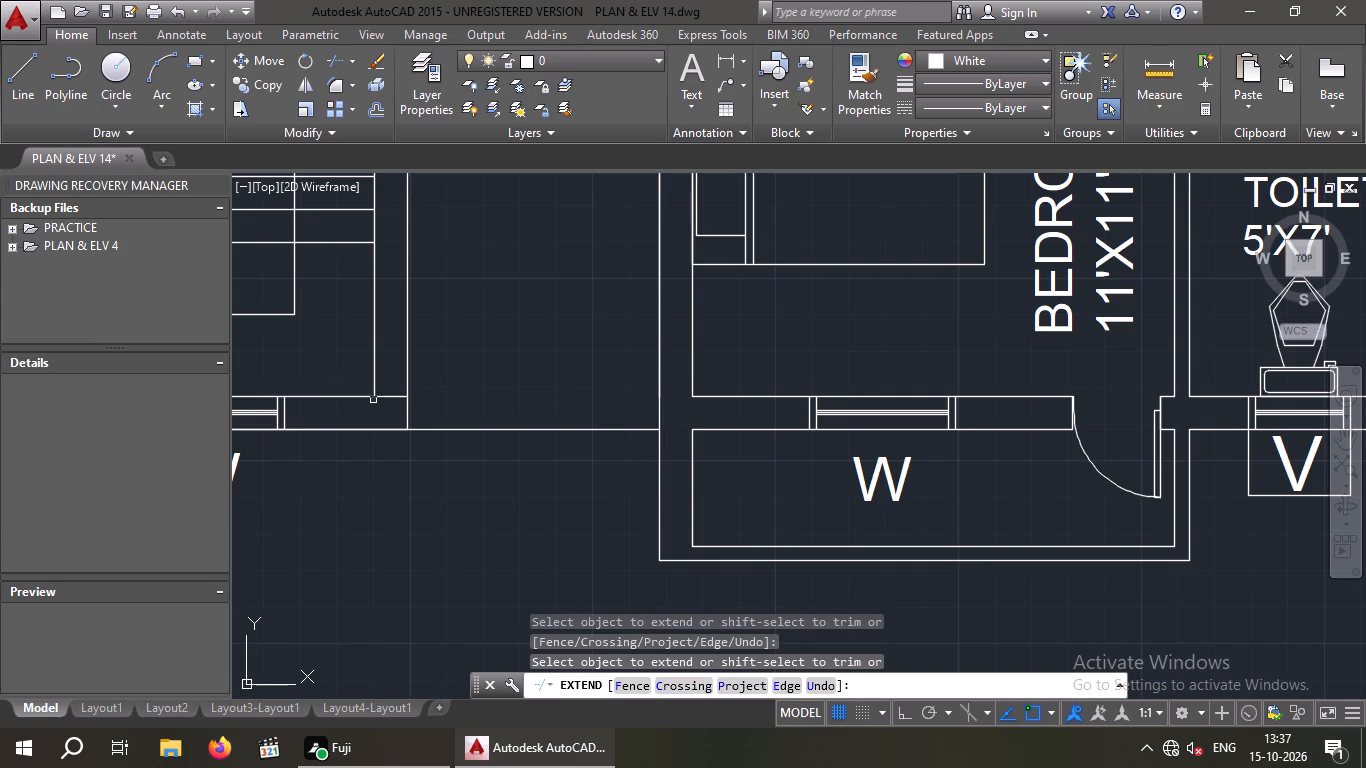
left_click(384, 396)
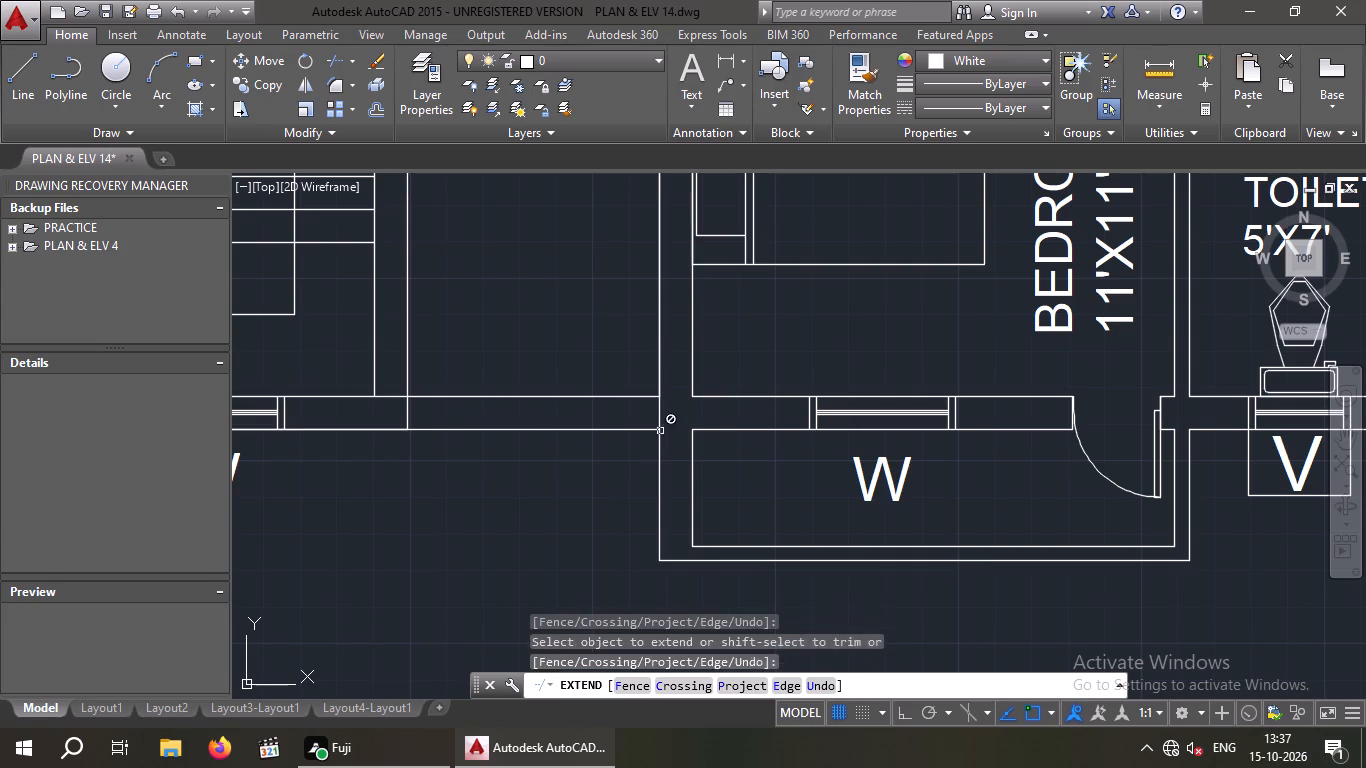
scroll(584, 457, "down", 2)
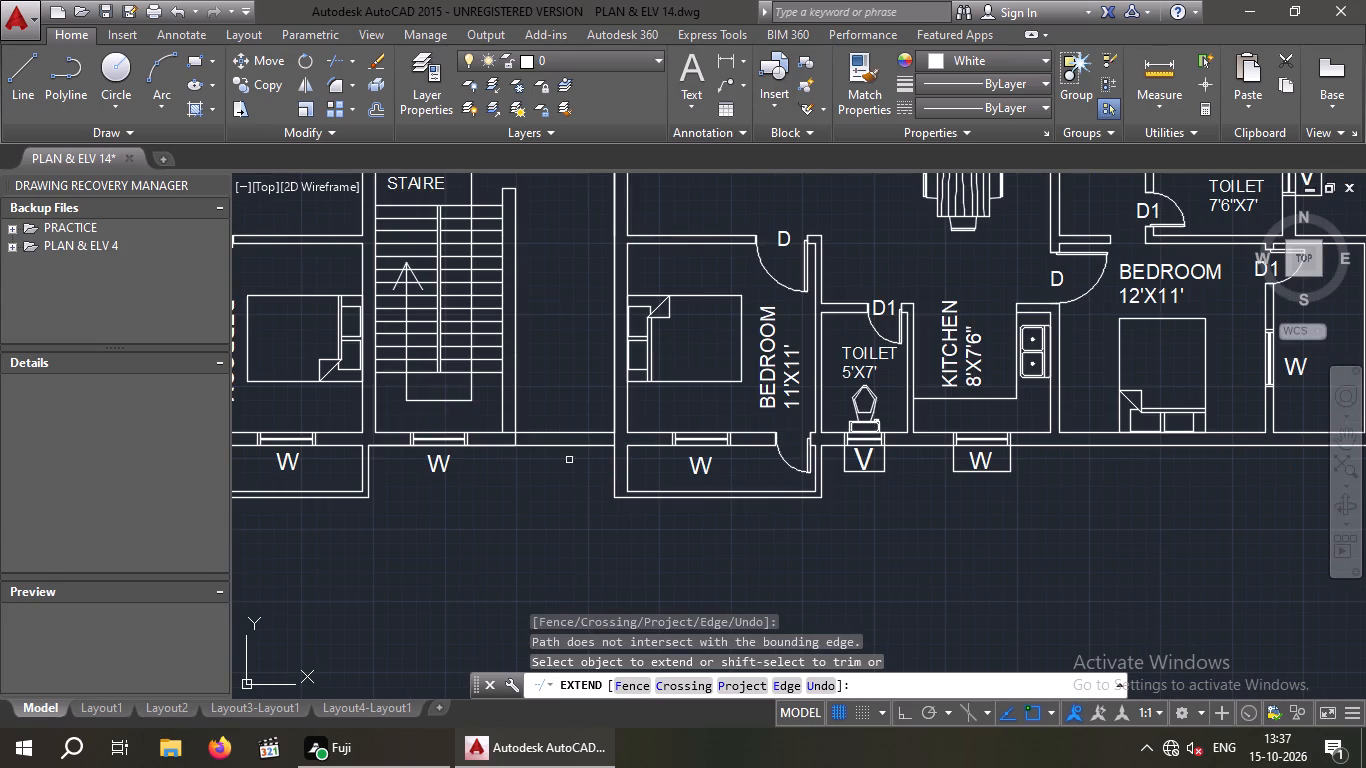
key("Escape")
key("Escape")
key("Escape")
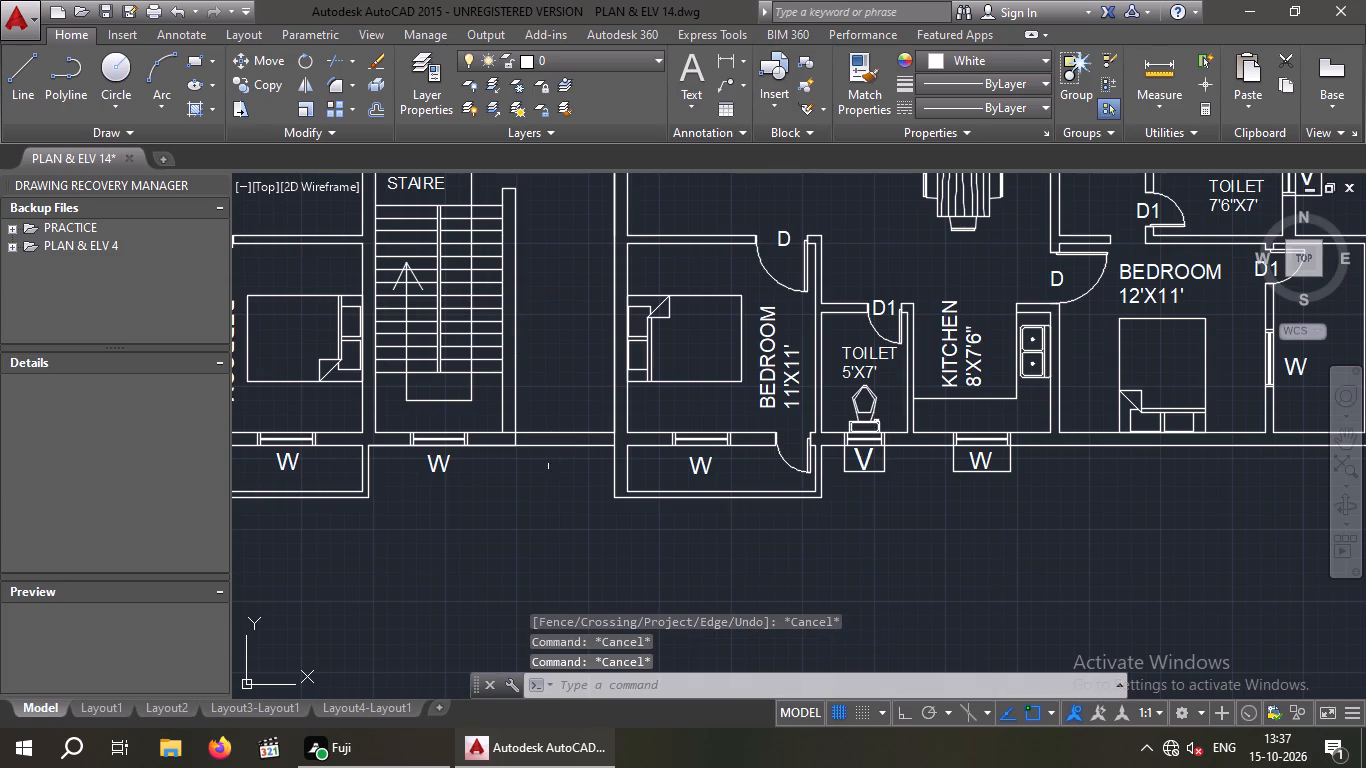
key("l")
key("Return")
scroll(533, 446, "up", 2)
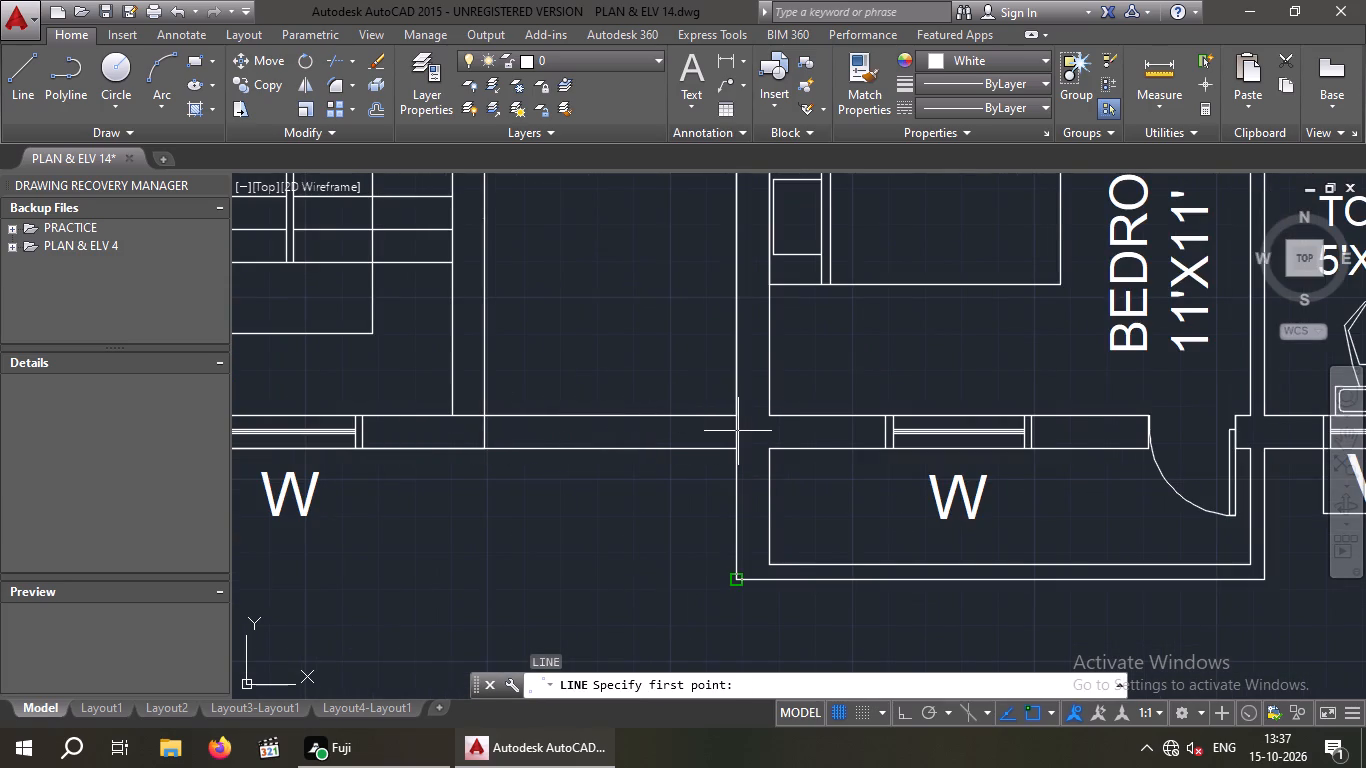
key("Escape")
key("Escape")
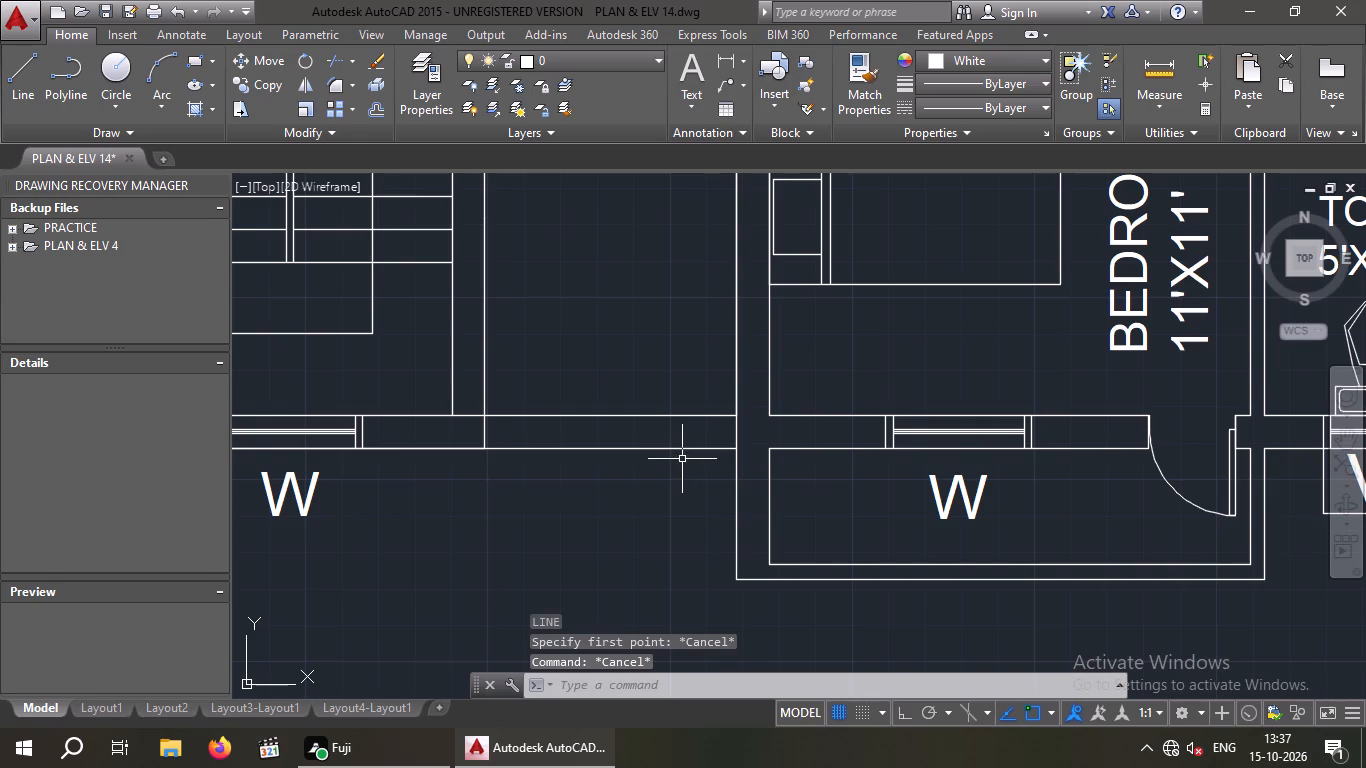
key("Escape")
Draw a short line across the front wall's thickness, in line with the staircase wall's passage-side face.
key("l")
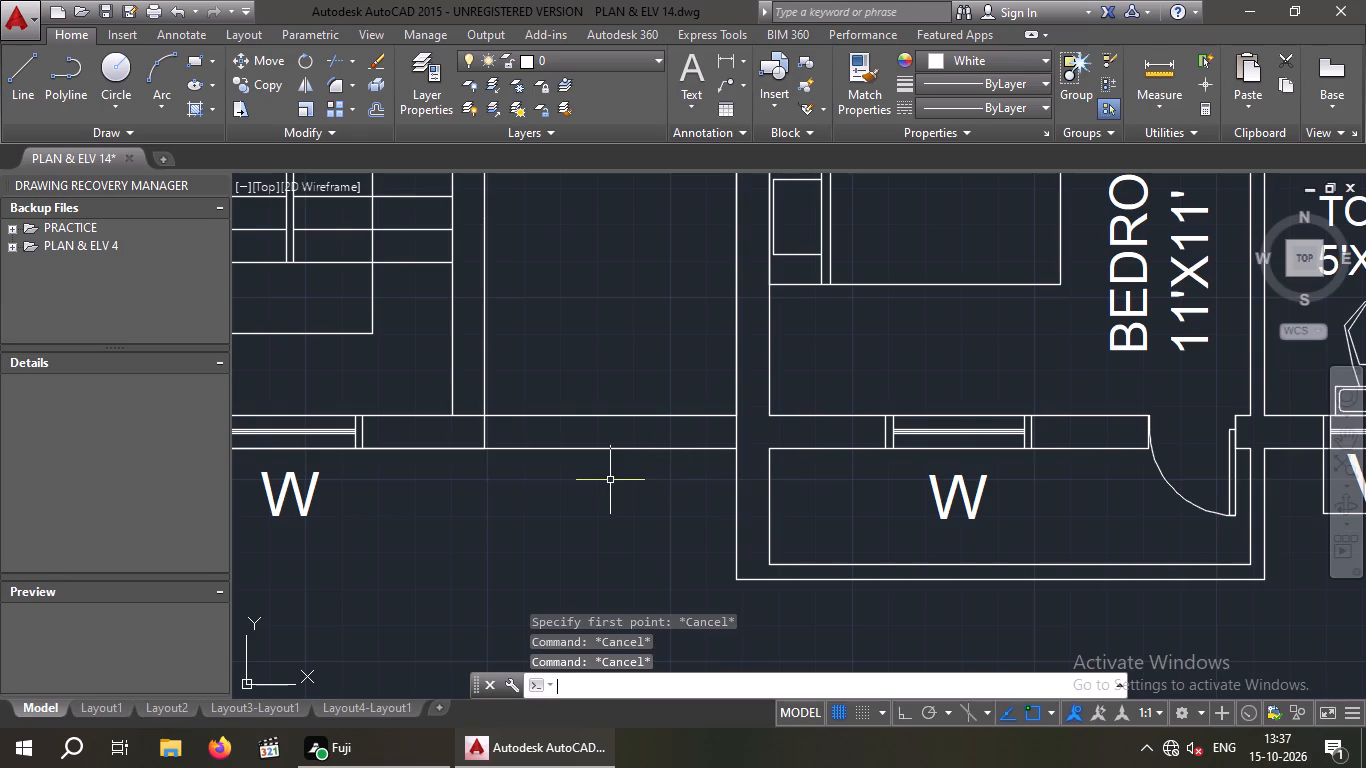
key("Return")
scroll(445, 432, "up", 3)
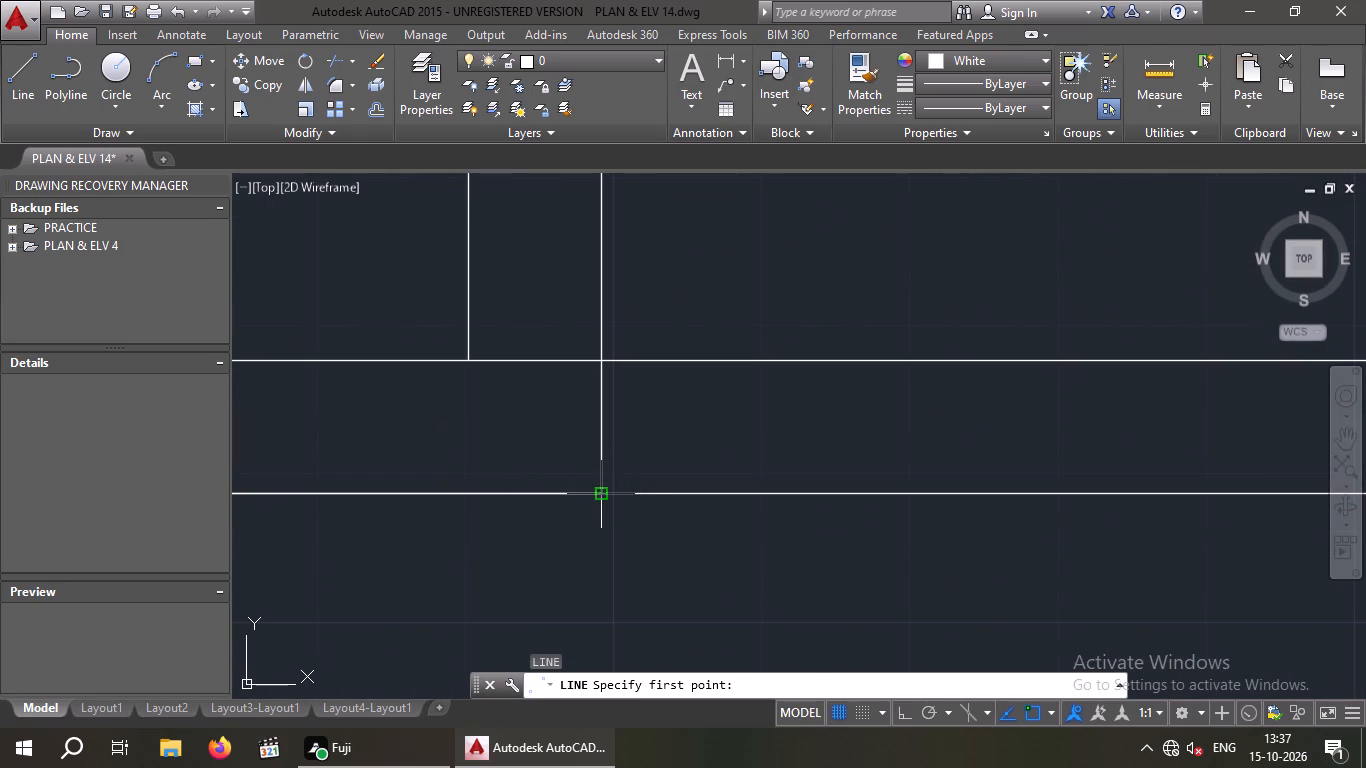
left_click(601, 491)
left_click(597, 355)
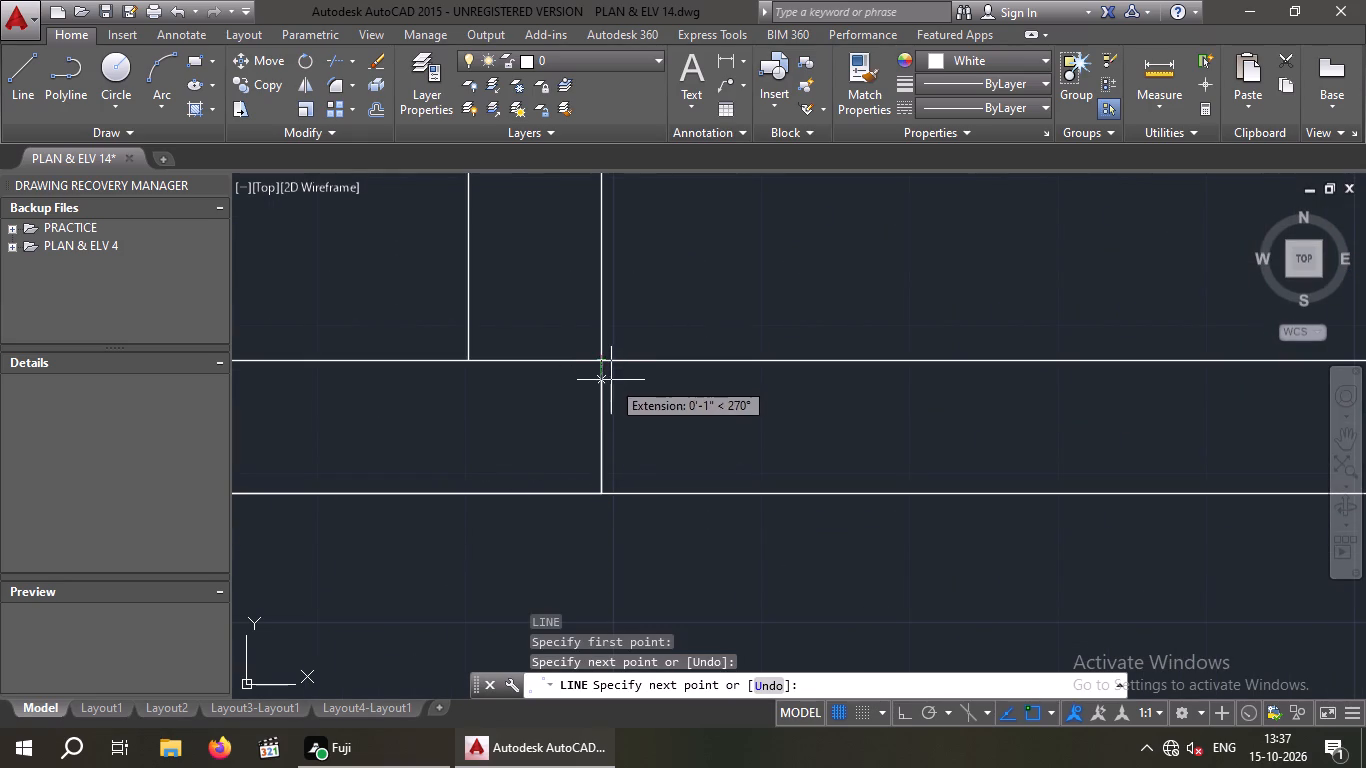
key("Escape")
key("Escape")
Draw a centre line inside the front wall, from the short cross line's midpoint to the bedroom's side wall.
key("space")
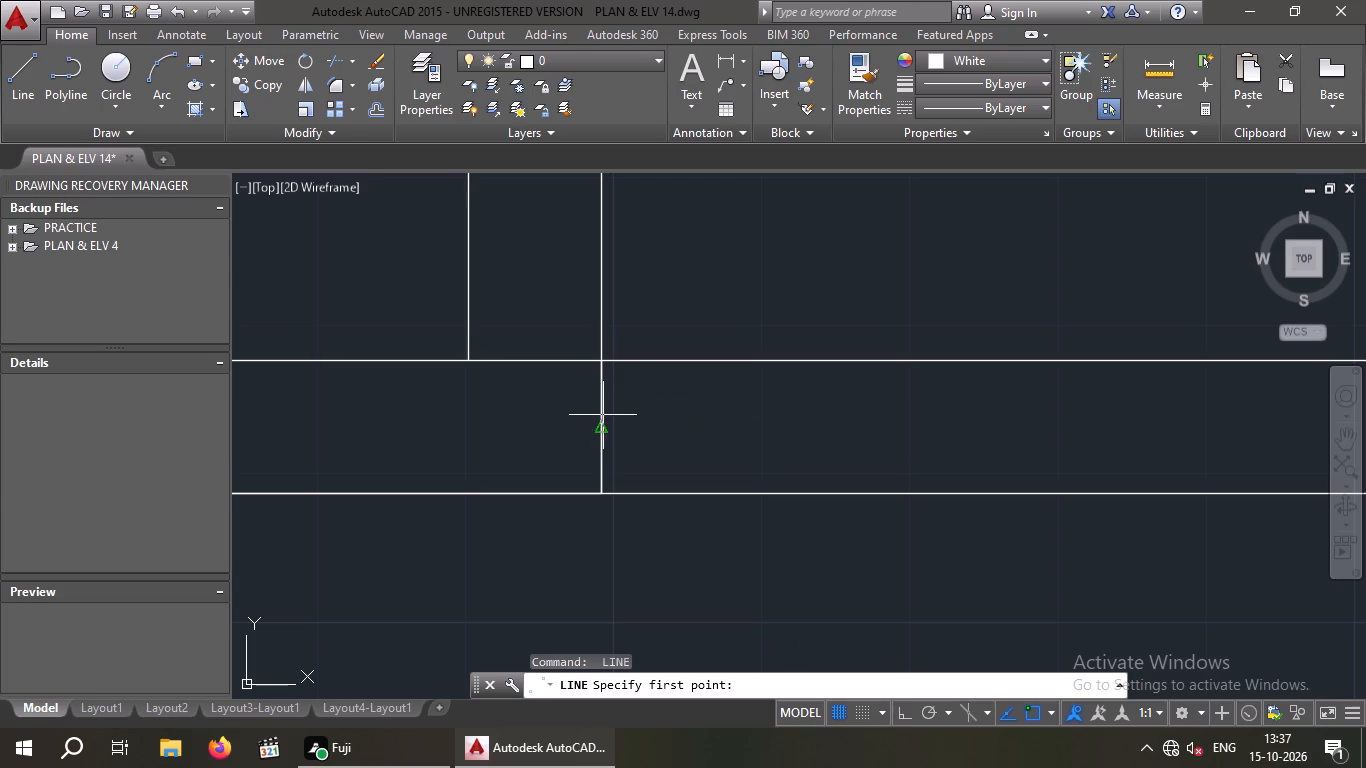
left_click_drag(602, 430, 613, 433)
scroll(808, 434, "down", 2)
middle_click_drag(808, 434, 534, 475)
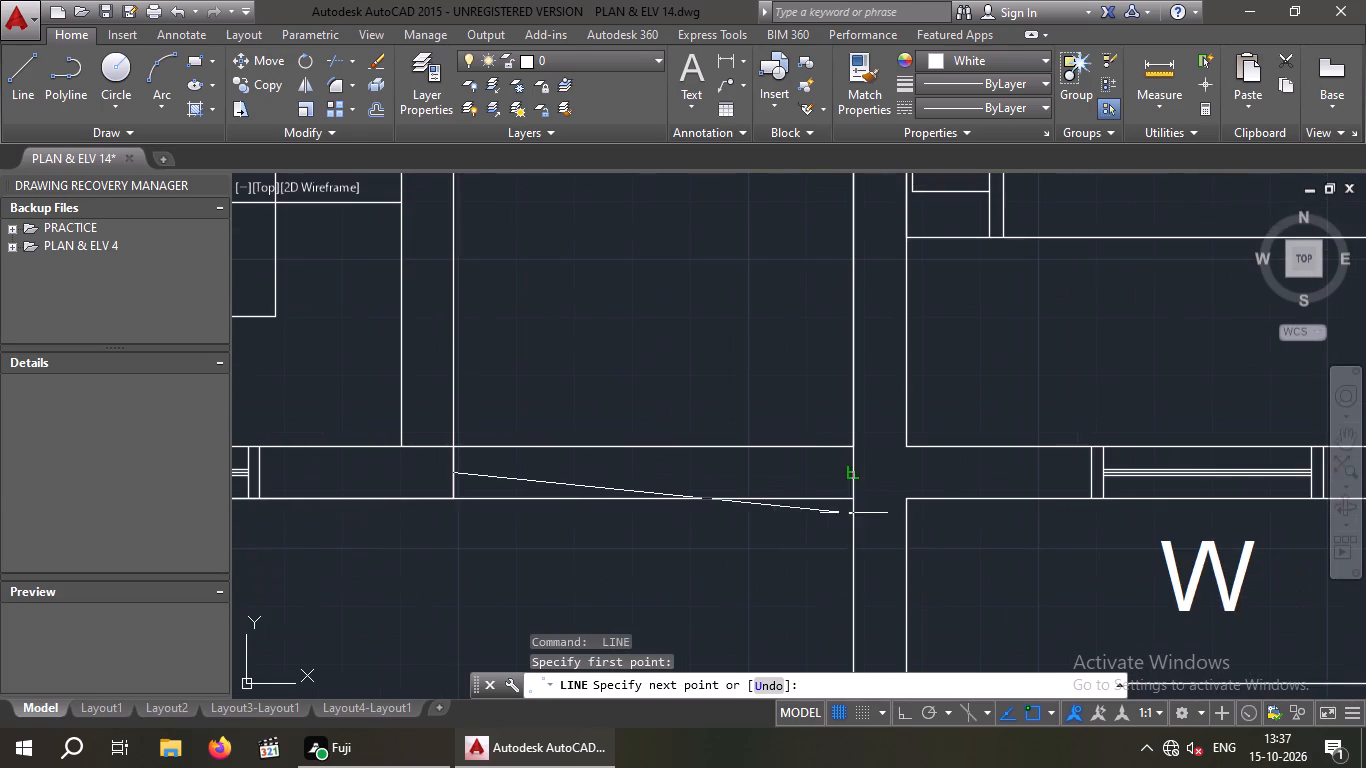
scroll(827, 487, "up", 2)
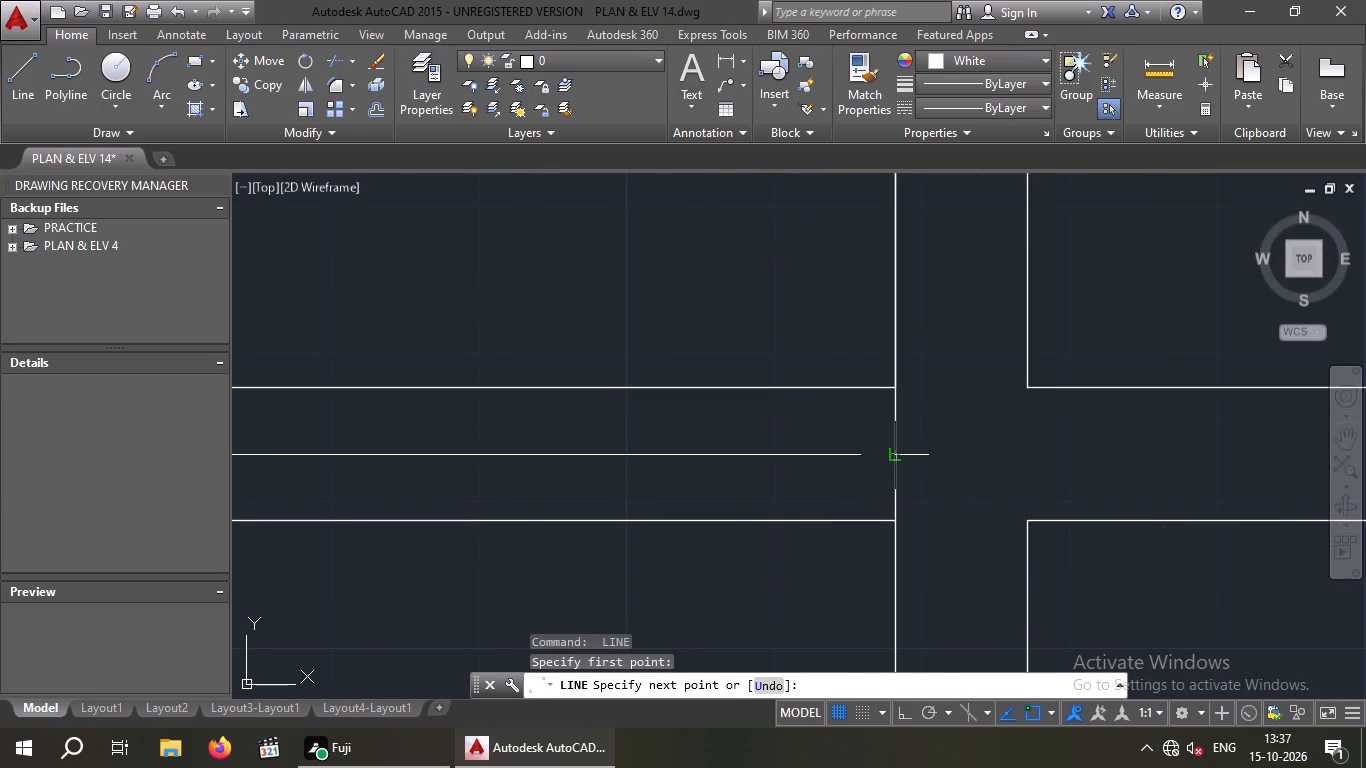
left_click(898, 457)
key("space")
scroll(740, 499, "down", 2)
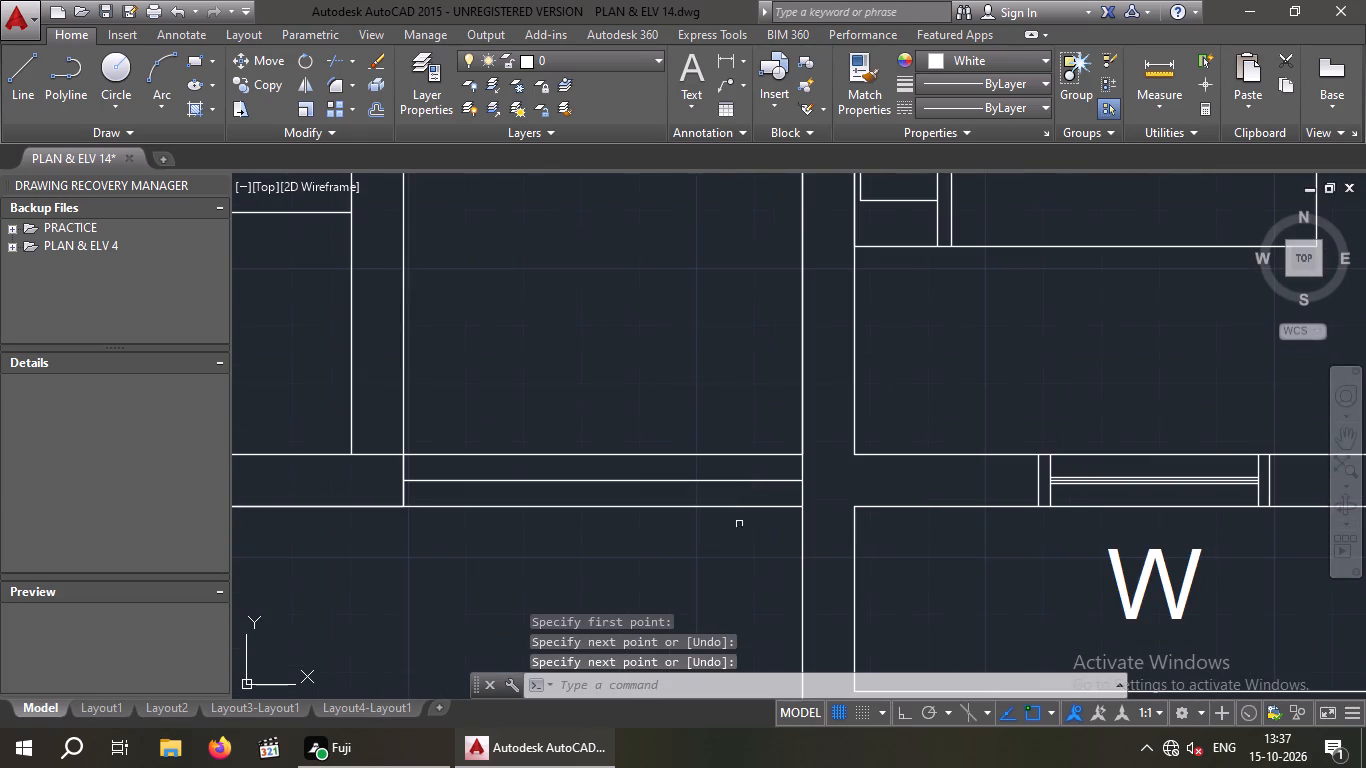
Erase the short cross line at the staircase end of the front wall's centre line.
scroll(414, 494, "up", 4)
left_click_drag(424, 498, 395, 505)
key("space")
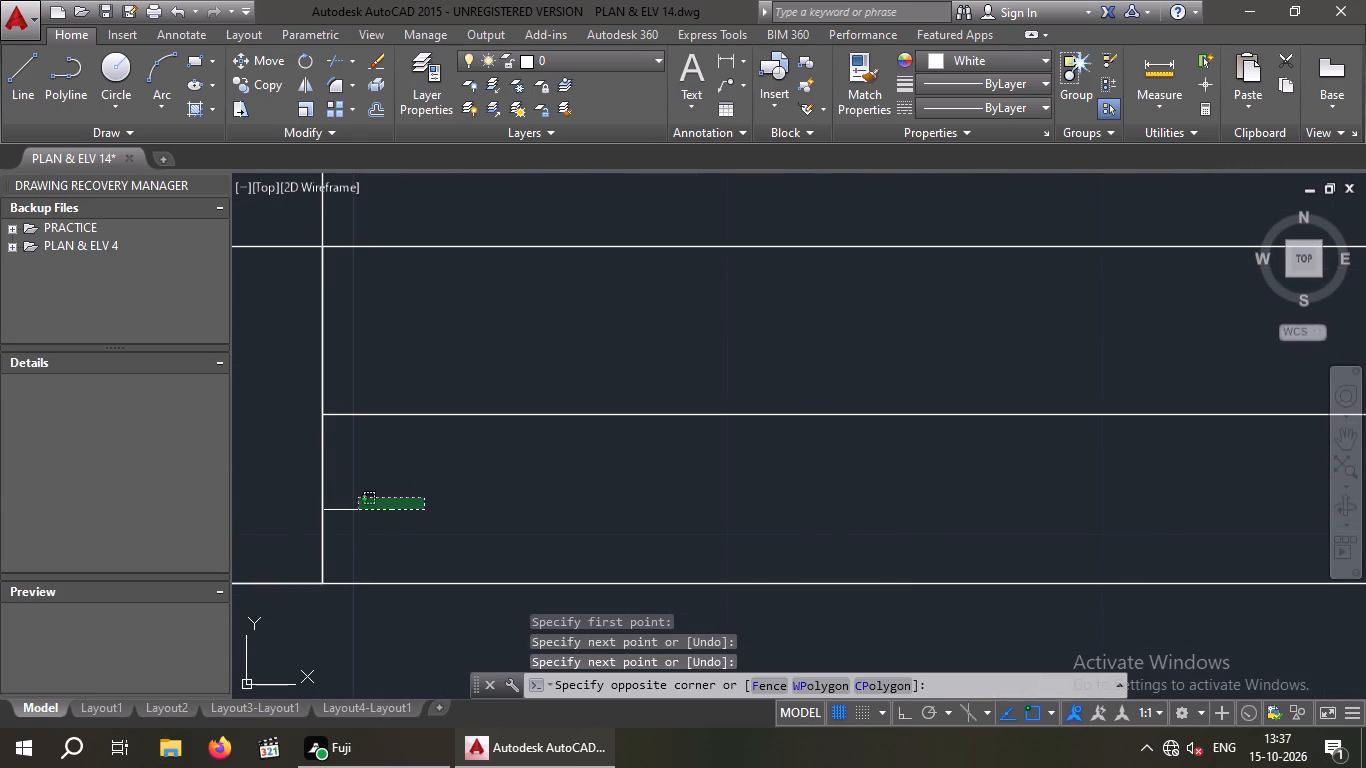
left_click(311, 517)
right_click_drag(337, 518, 409, 492)
scroll(409, 492, "down", 3)
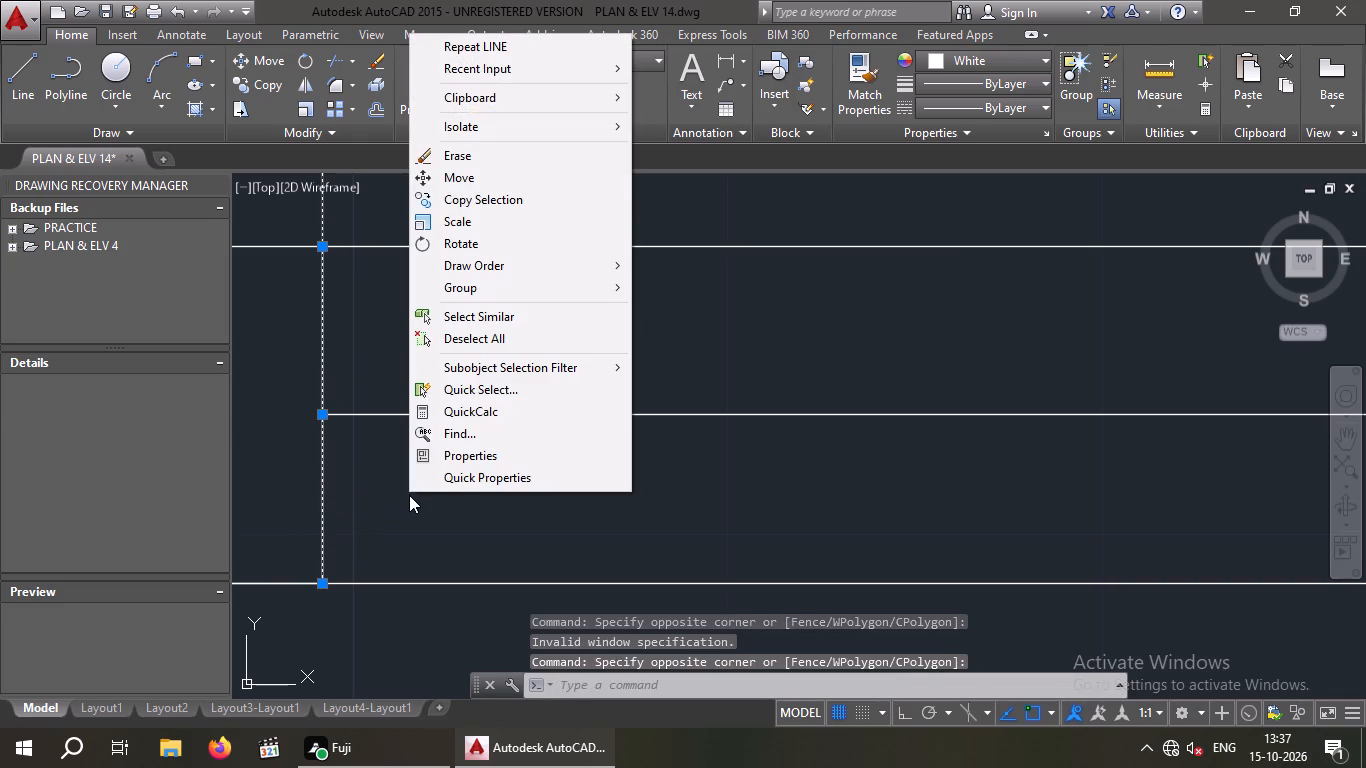
key("Escape")
key("Escape")
scroll(391, 527, "down", 3)
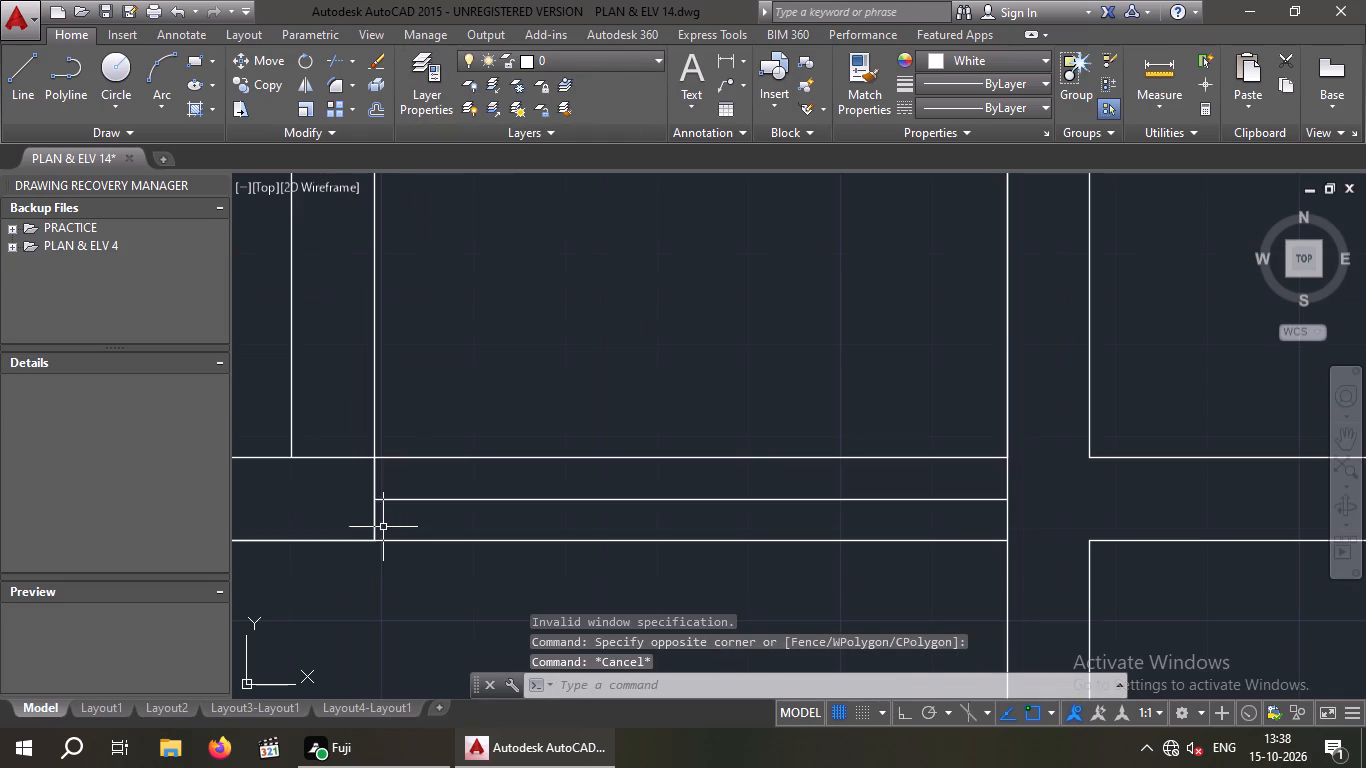
left_click(375, 512)
key("Delete")
scroll(508, 537, "down", 1)
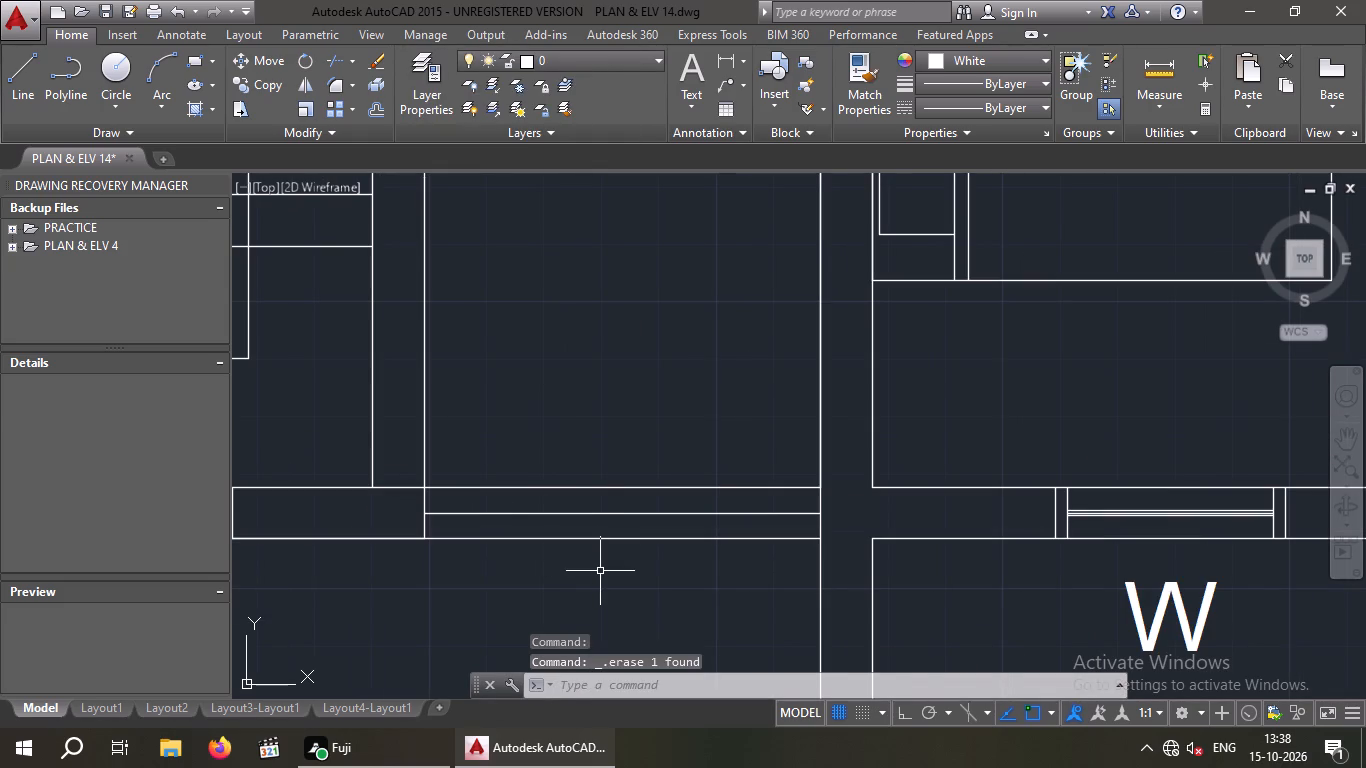
Trim both front wall lines across the passage beside the staircase, keeping only the centre line between the walls.
type("TR")
key("space")
key("space")
left_click_drag(635, 568, 624, 570)
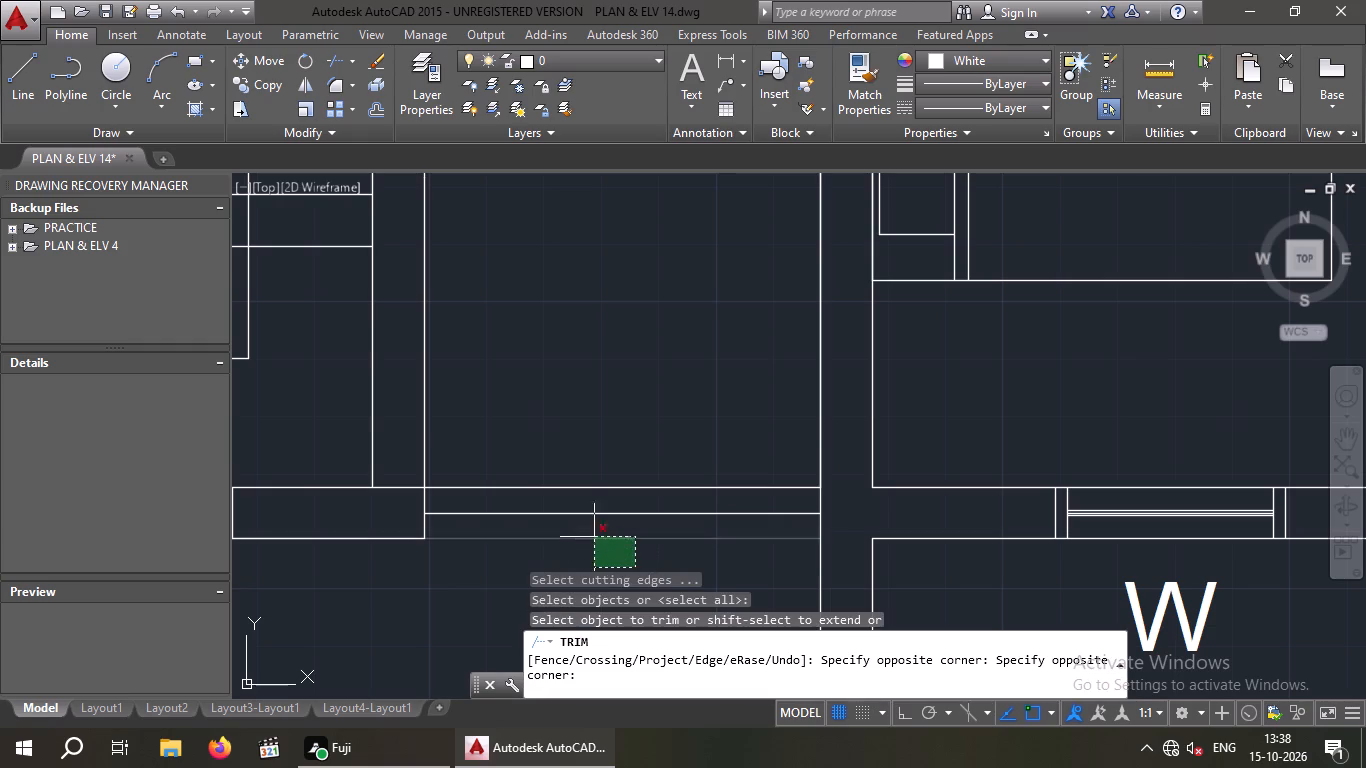
left_click(590, 532)
left_click(594, 501)
left_click(574, 477)
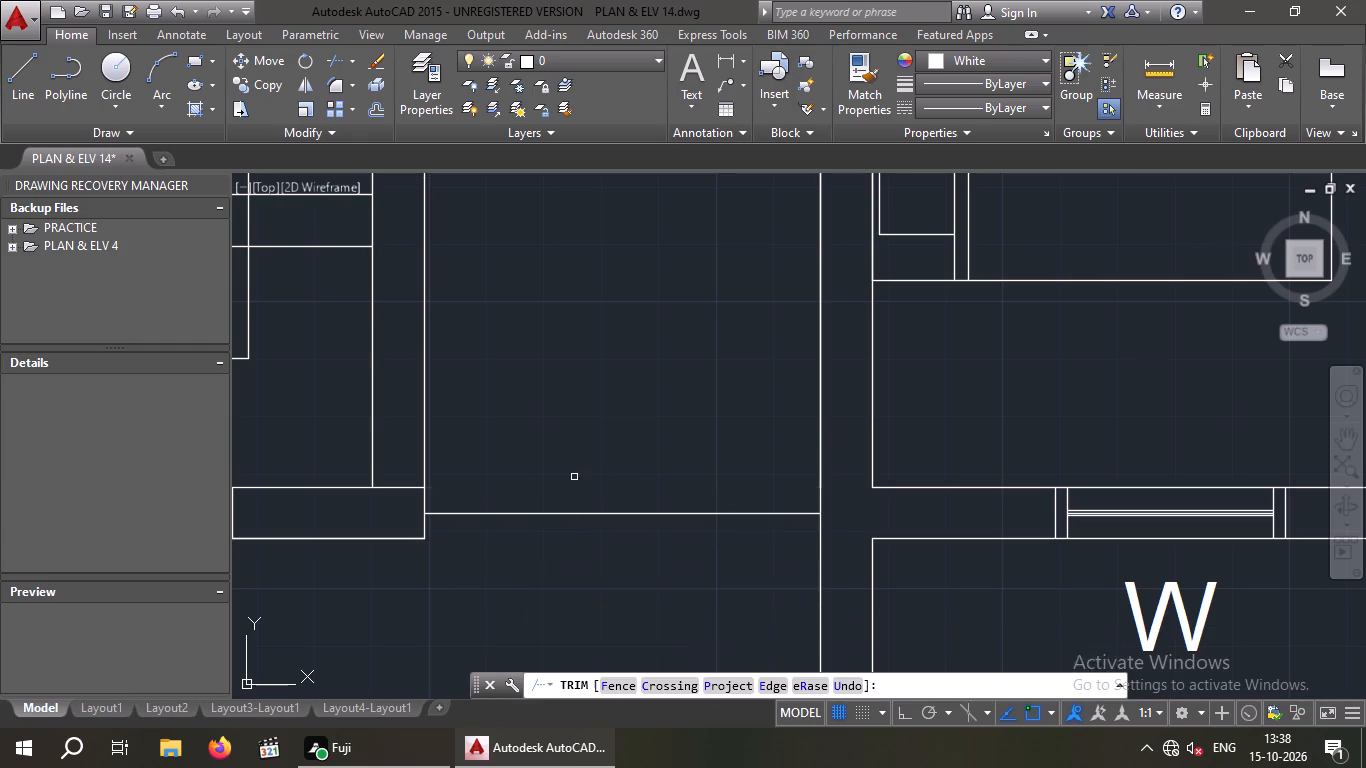
scroll(577, 469, "down", 4)
key("Escape")
key("Escape")
key("Escape")
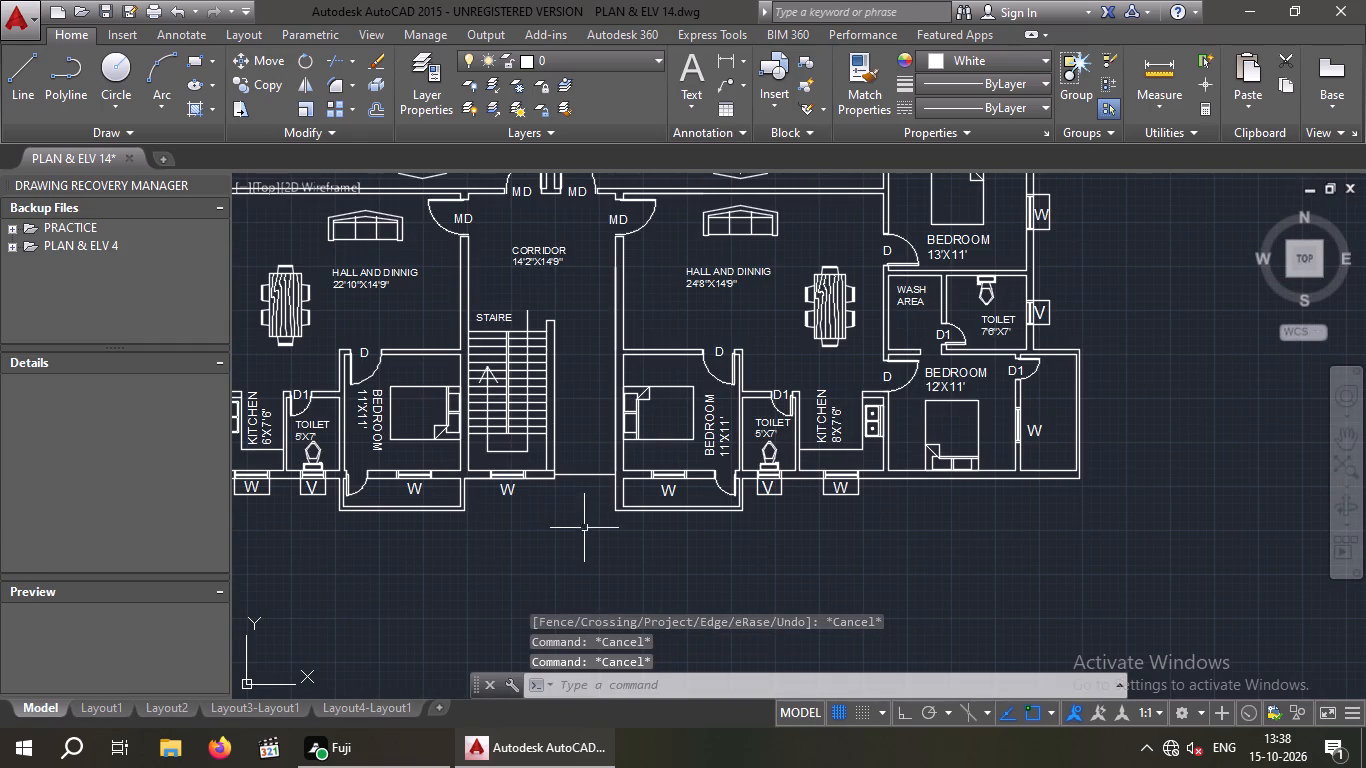
Look over the whole four-flat plan around the staircase passage and its front opening.
middle_click_drag(580, 519, 601, 512)
scroll(607, 515, "down", 1)
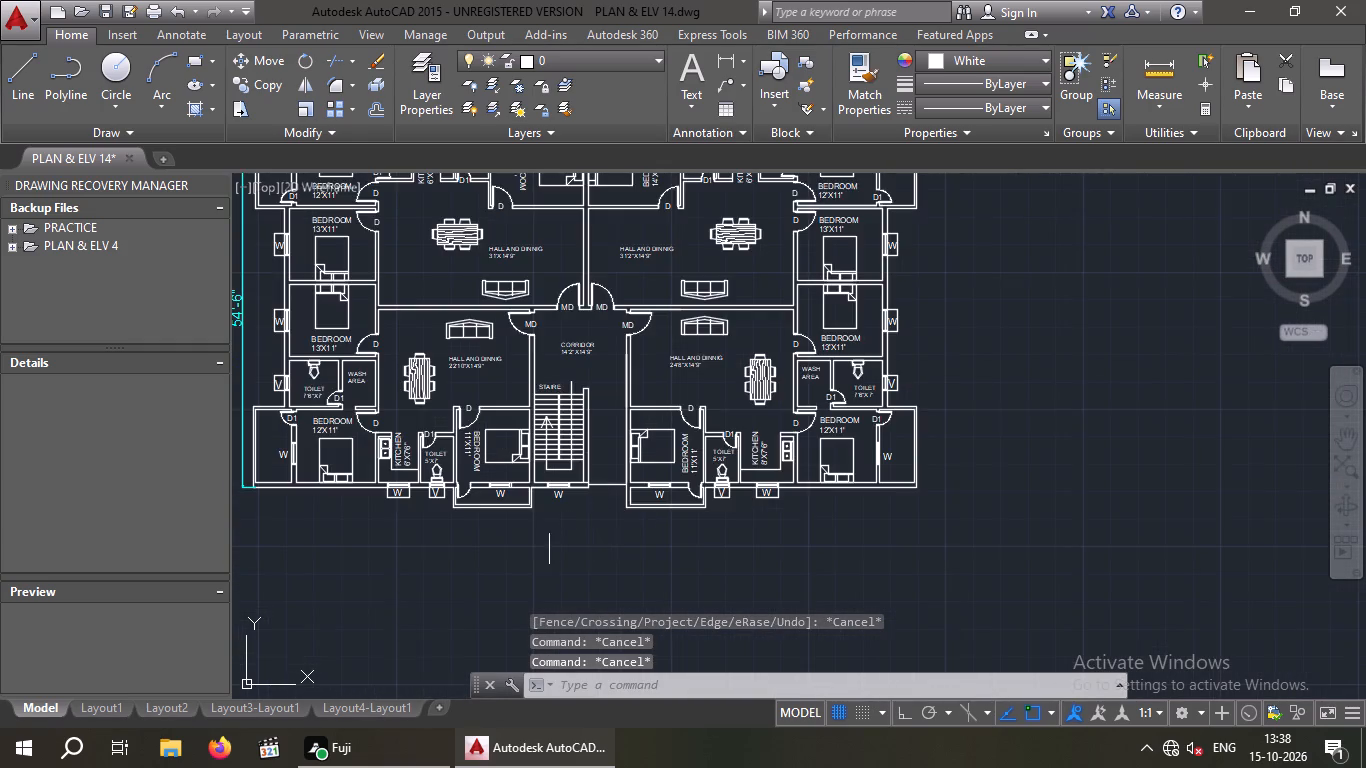
middle_click_drag(529, 537, 699, 513)
middle_click_drag(593, 520, 628, 511)
scroll(626, 508, "down", 2)
right_click(624, 508)
scroll(634, 506, "up", 3)
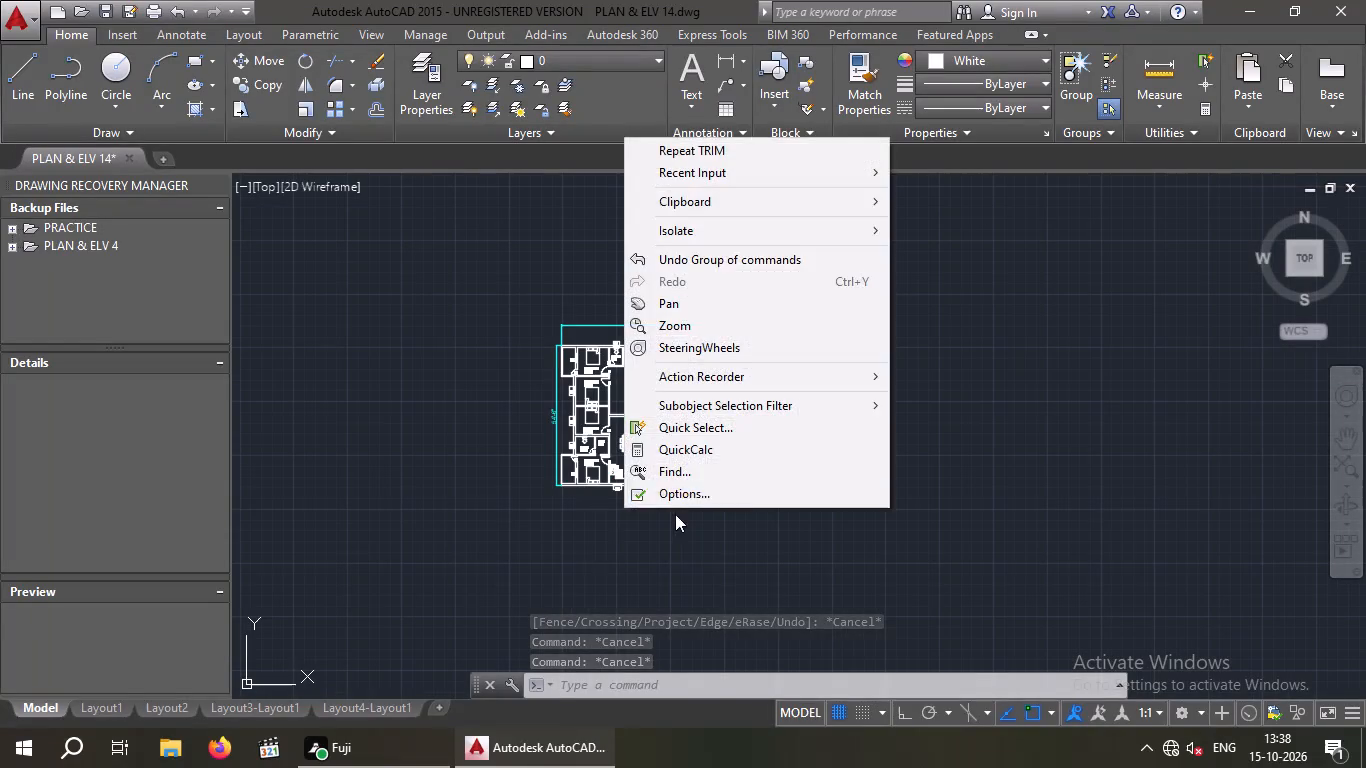
key("Escape")
key("Escape")
key("Escape")
key("Escape")
Copy a WASH AREA label into the passage beside the staircase, just inside the front centre line.
scroll(677, 473, "up", 3)
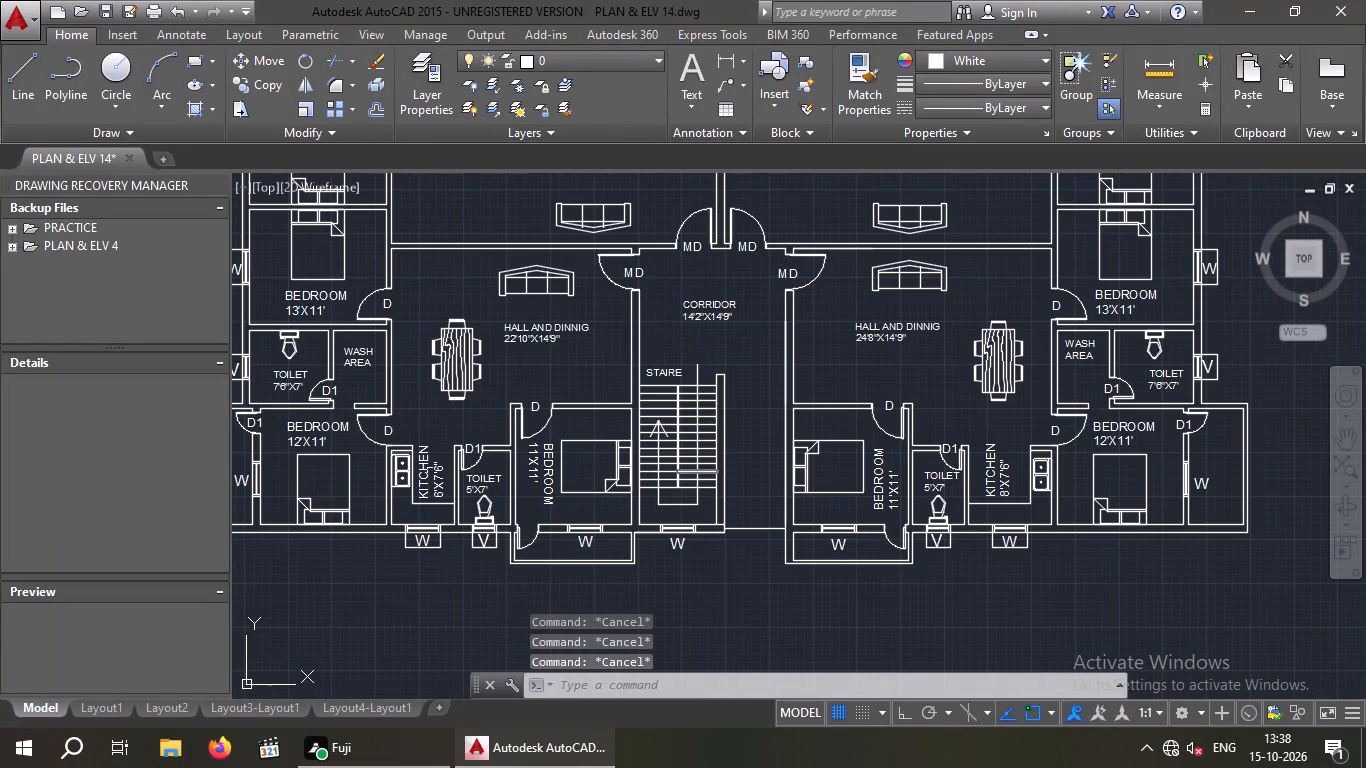
left_click(367, 357)
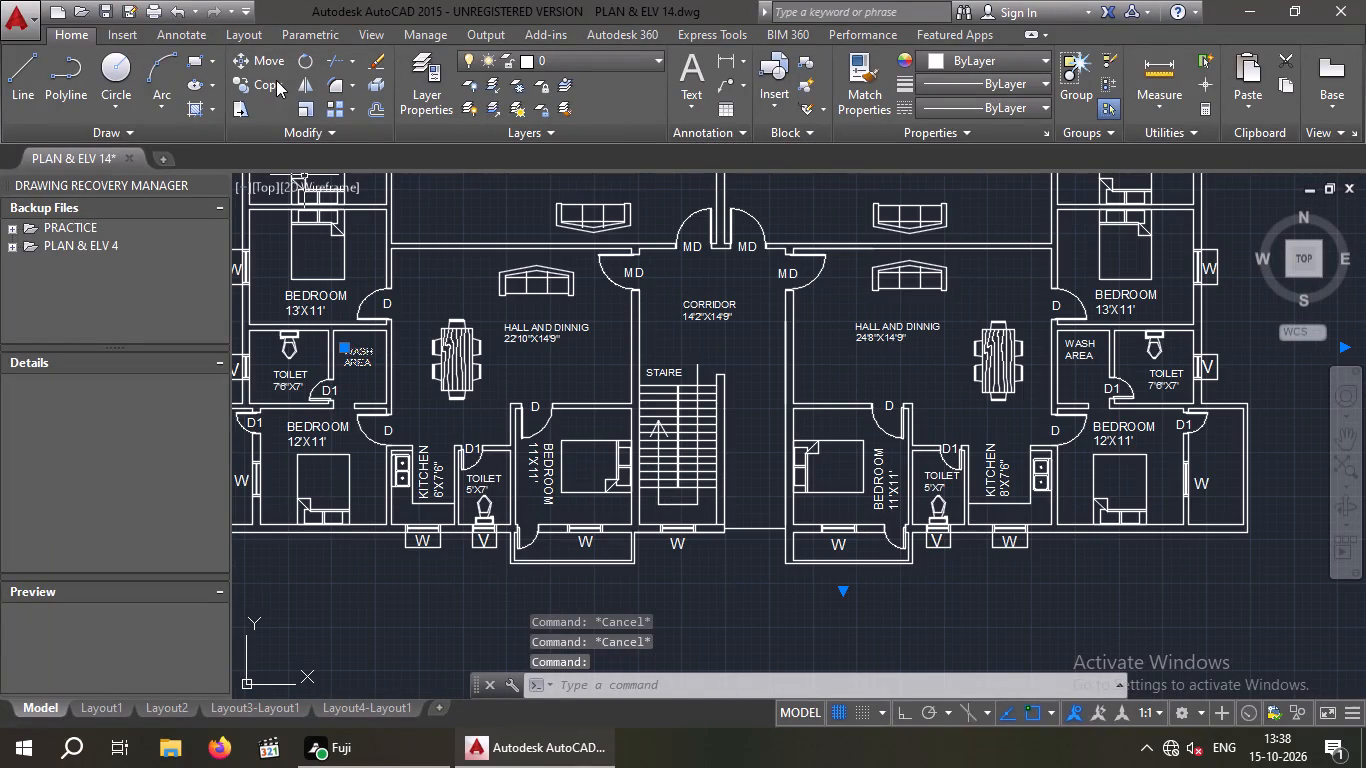
left_click(269, 80)
left_click(340, 369)
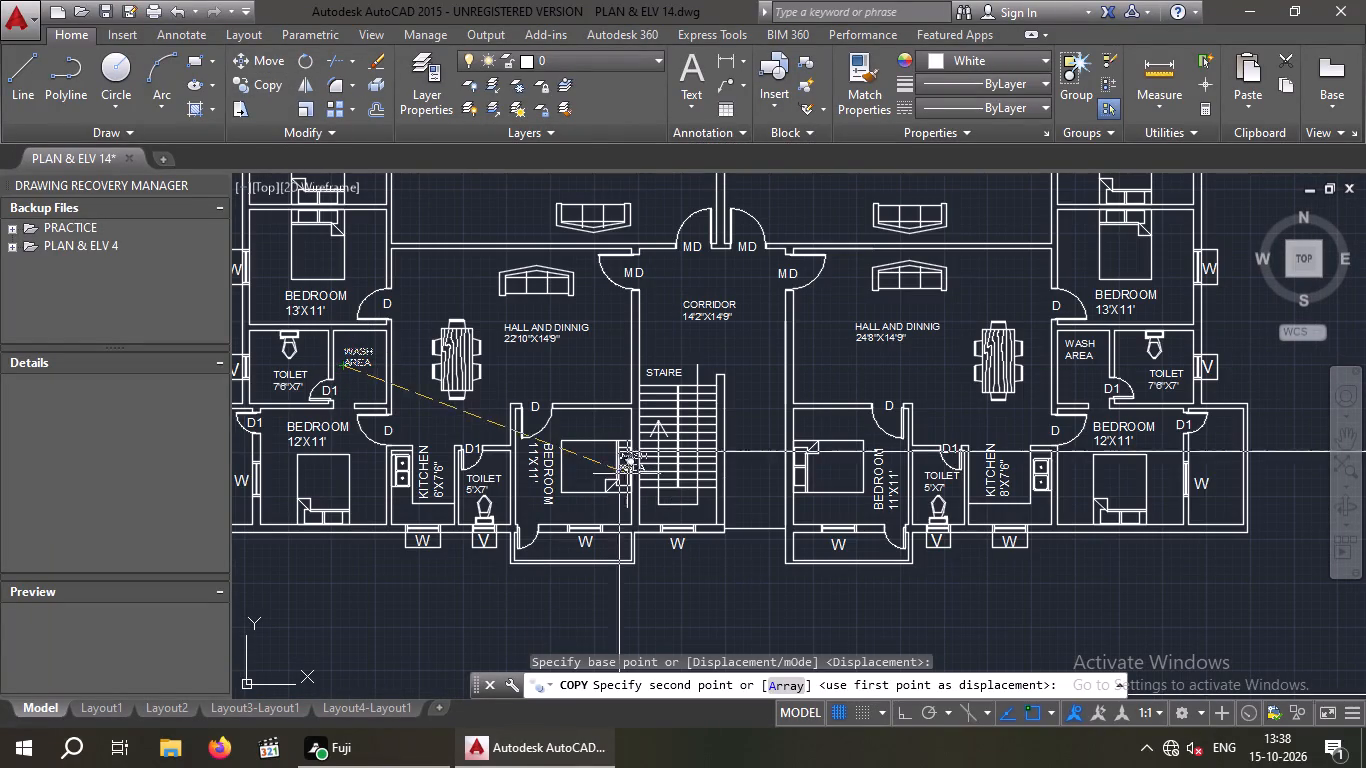
scroll(738, 496, "up", 3)
left_click(741, 603)
key("Escape")
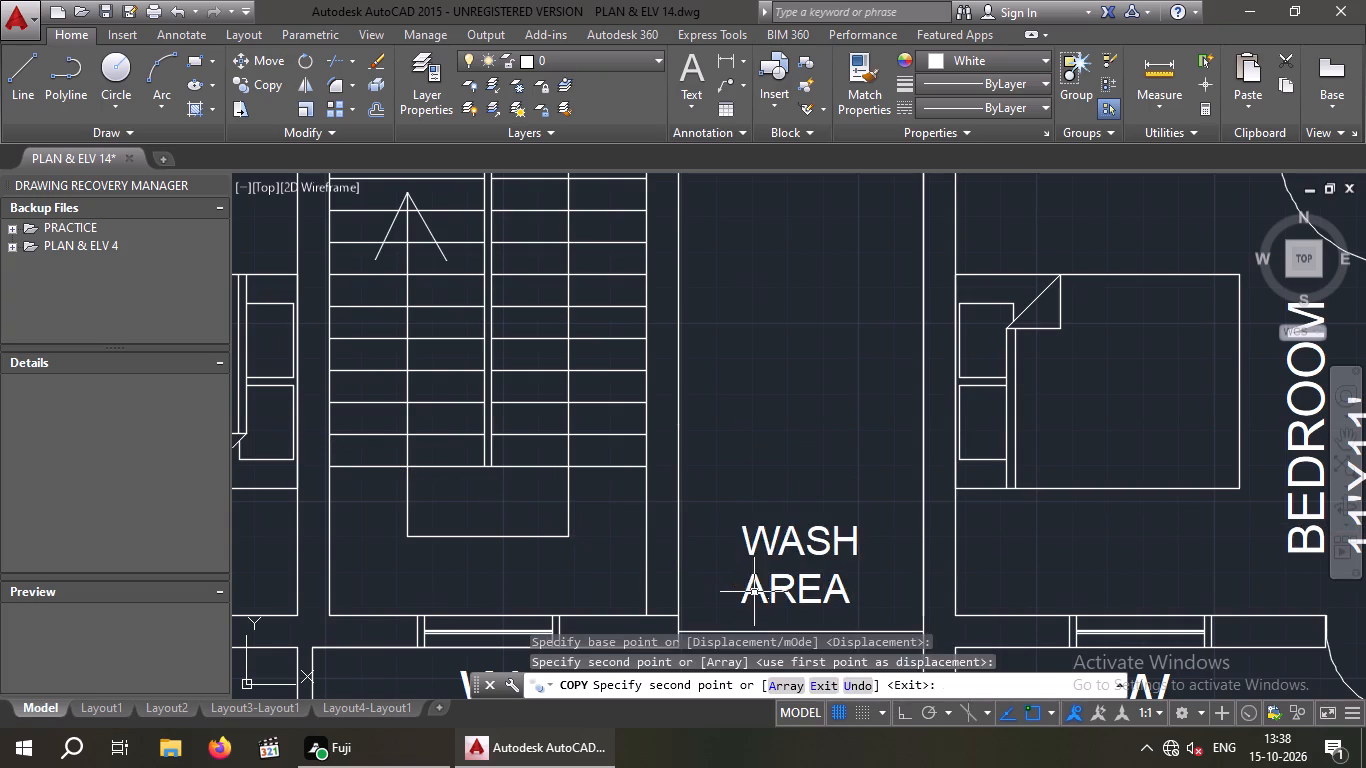
Replace the text of the copied WASH AREA label in the passage with GATE.
scroll(754, 519, "up", 1)
middle_click_drag(753, 517, 563, 400)
left_click_drag(763, 407, 705, 476)
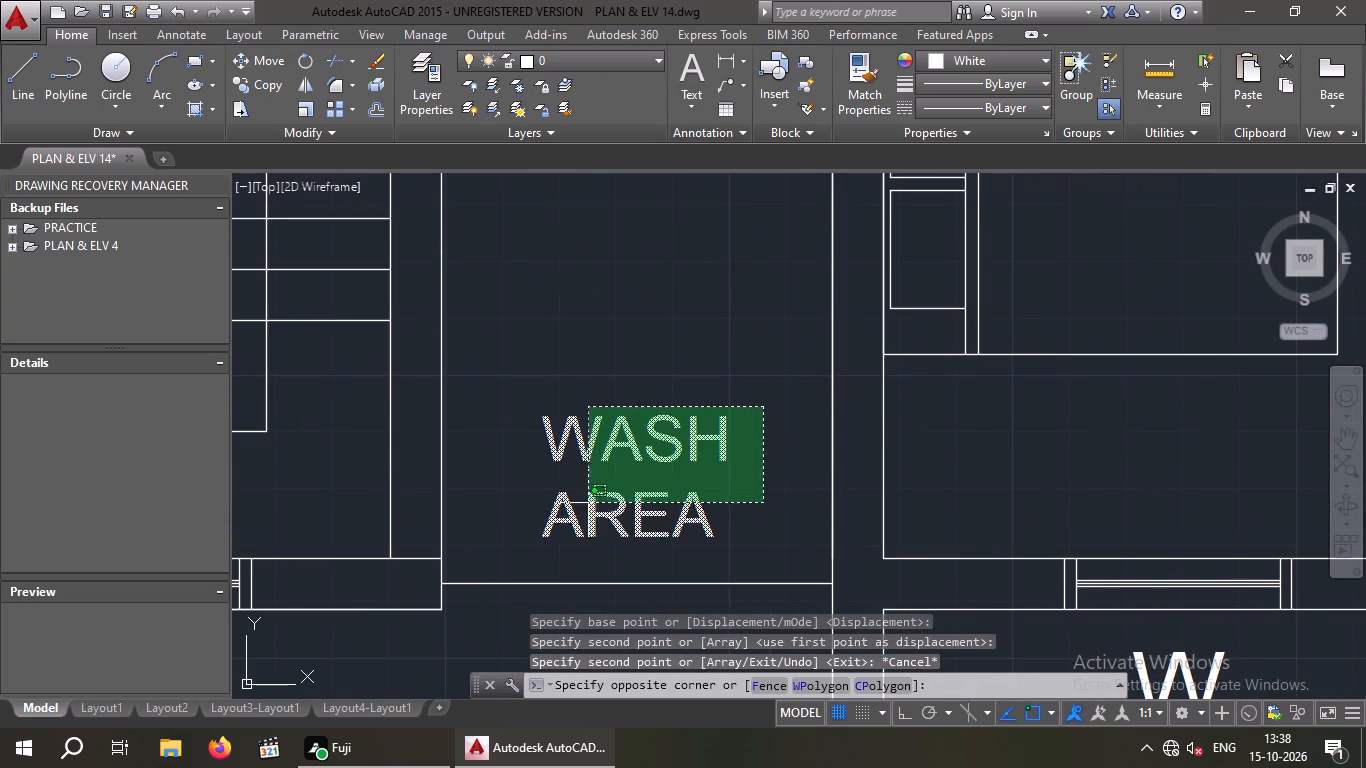
left_click(560, 516)
key("Escape")
triple_click(624, 505)
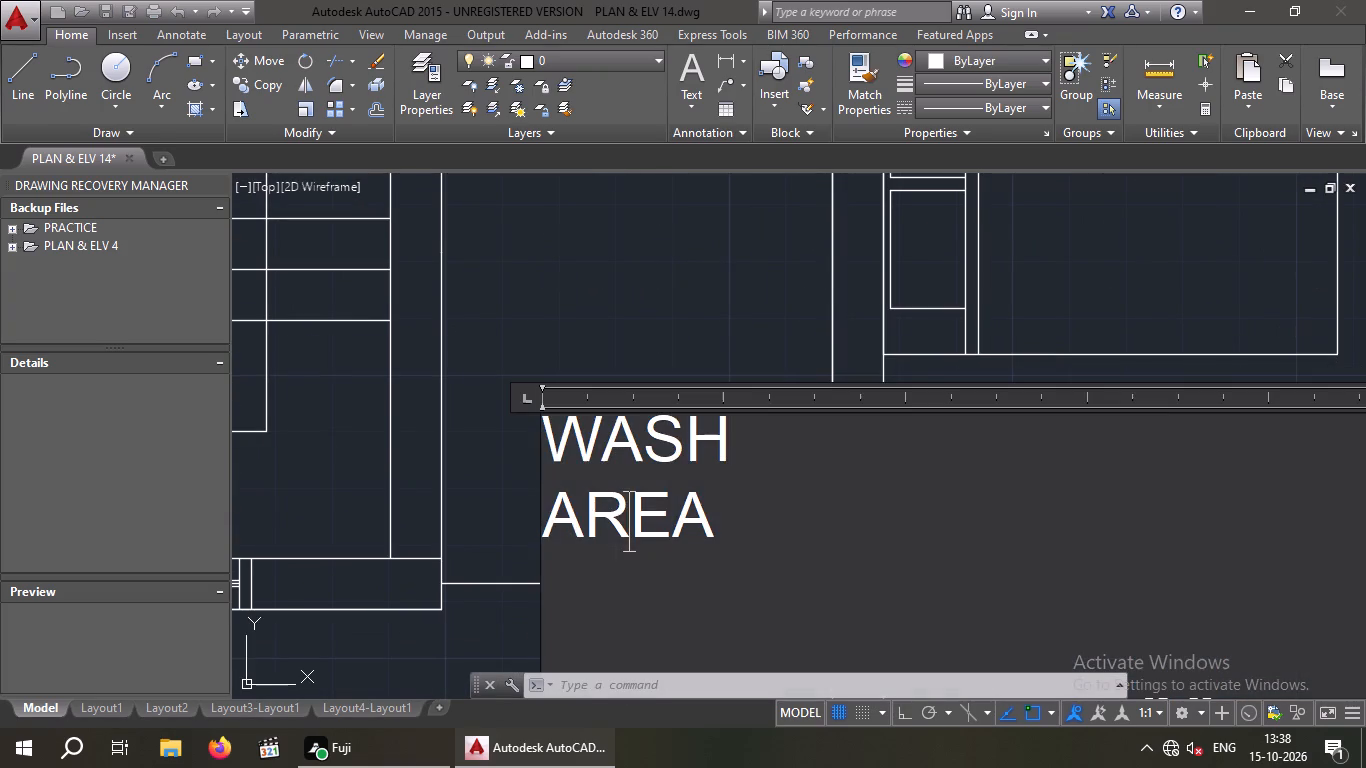
left_click(729, 510)
key("BackSpace")
key("BackSpace")
key("BackSpace")
key("BackSpace")
key("BackSpace")
key("BackSpace")
key("BackSpace")
key("BackSpace")
key("BackSpace")
key("BackSpace")
key("BackSpace")
key("BackSpace")
key("BackSpace")
key("BackSpace")
key("BackSpace")
key("BackSpace")
key("BackSpace")
key("BackSpace")
key("BackSpace")
key("BackSpace")
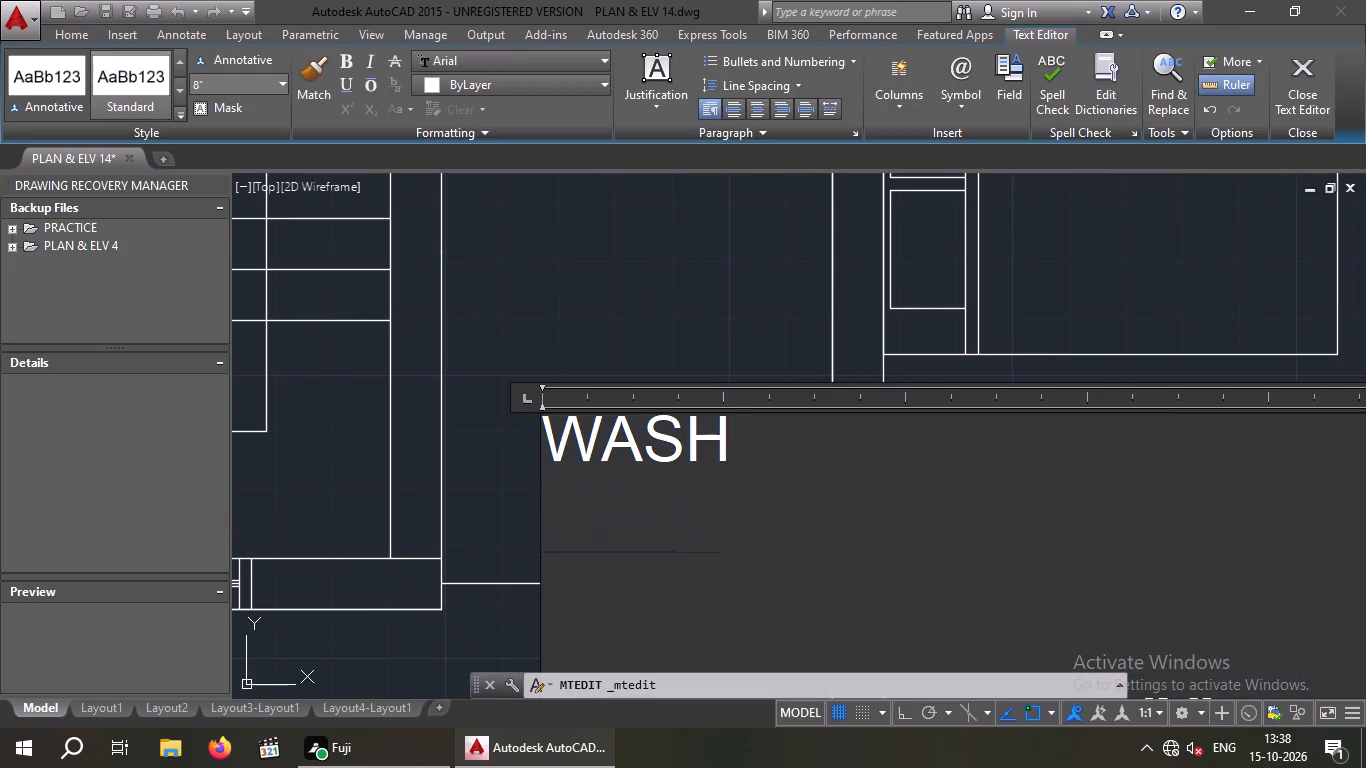
type("GATE")
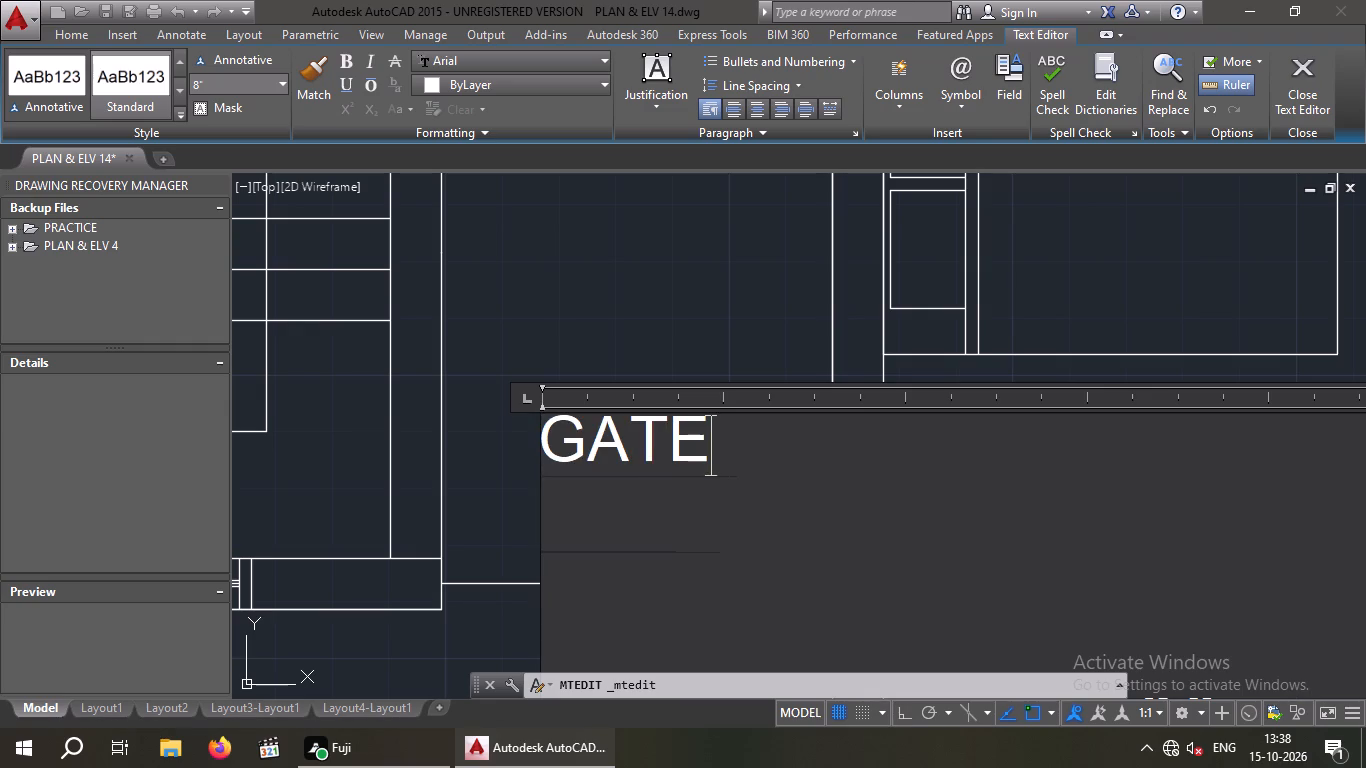
left_click(648, 302)
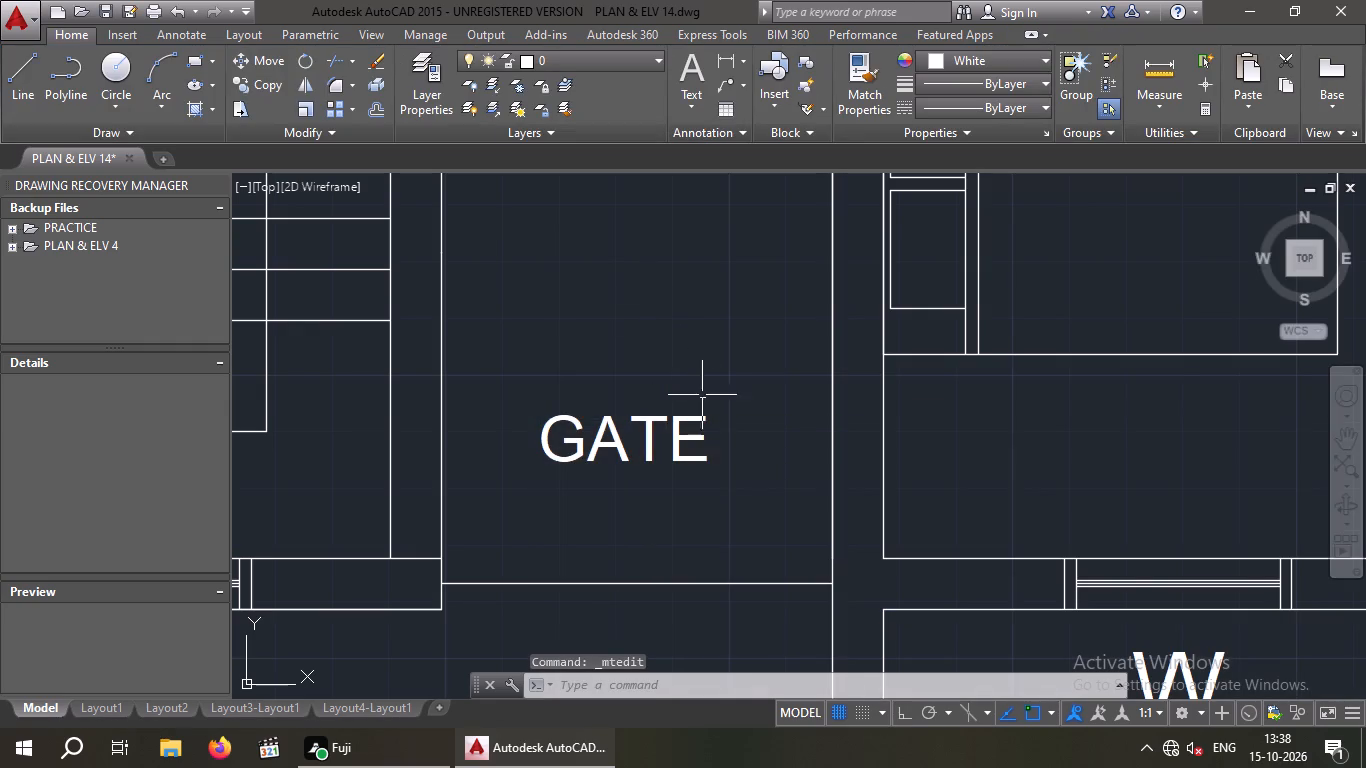
Move the GATE label down to sit just above the single line across the passage entrance.
left_click_drag(708, 385, 748, 429)
left_click(543, 459)
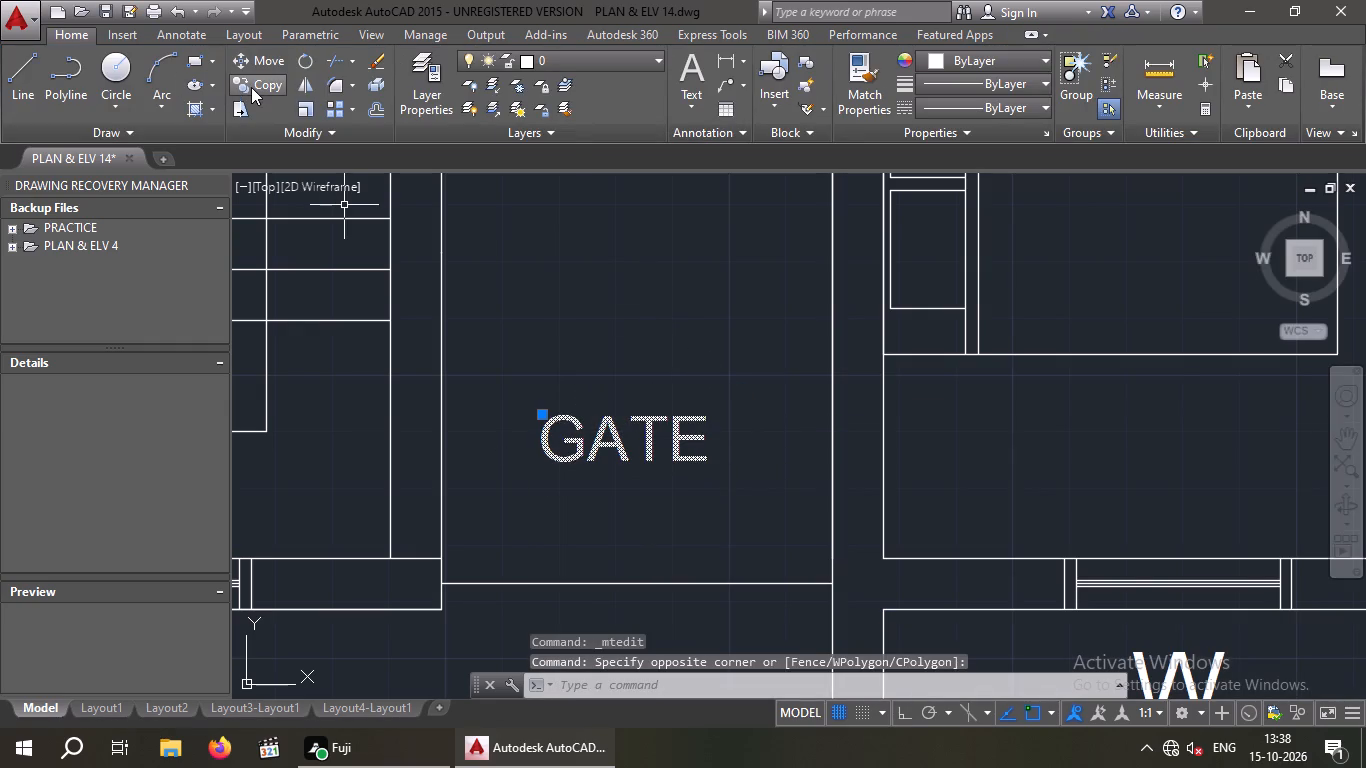
left_click(255, 57)
left_click(549, 462)
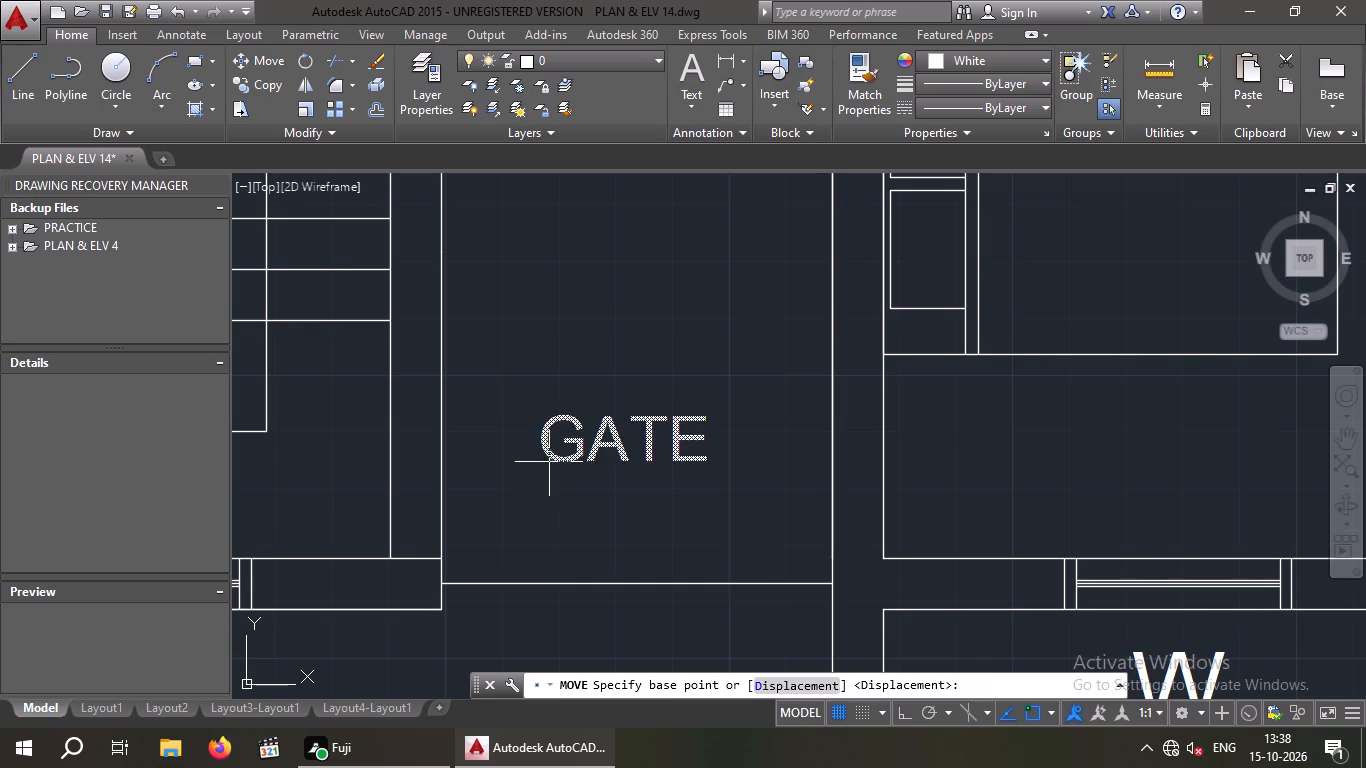
left_click(567, 565)
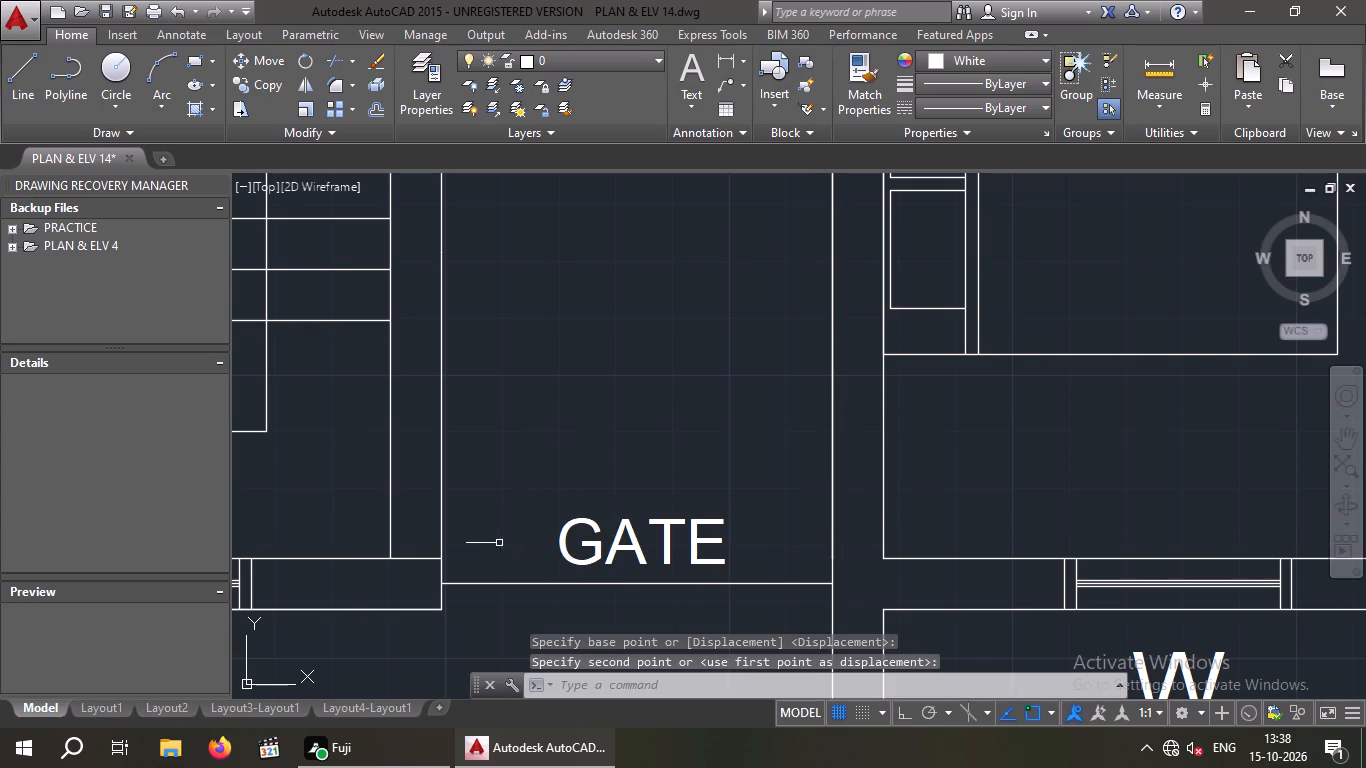
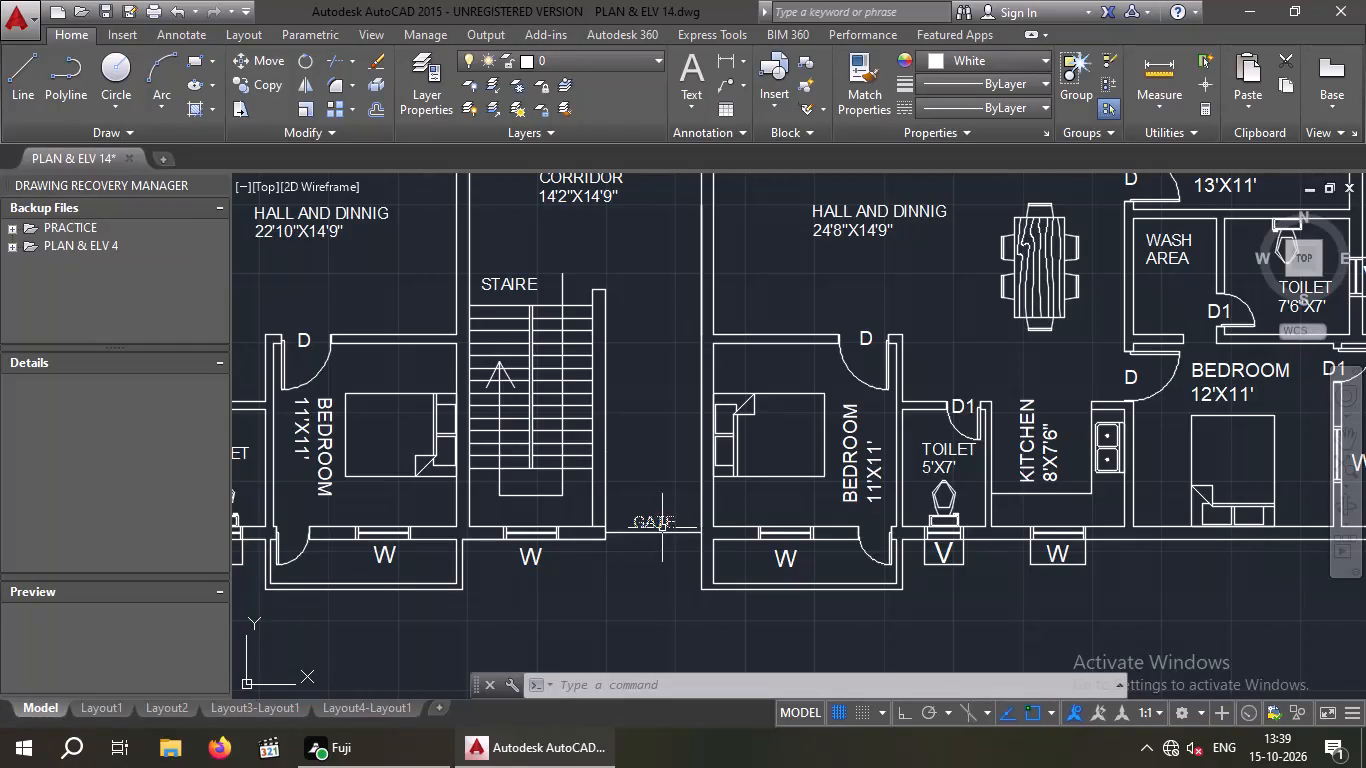
Look over the whole four-flat plan, from the corridor to the corner bedrooms and the two rear 14'X11' bedrooms.
scroll(666, 513, "down", 3)
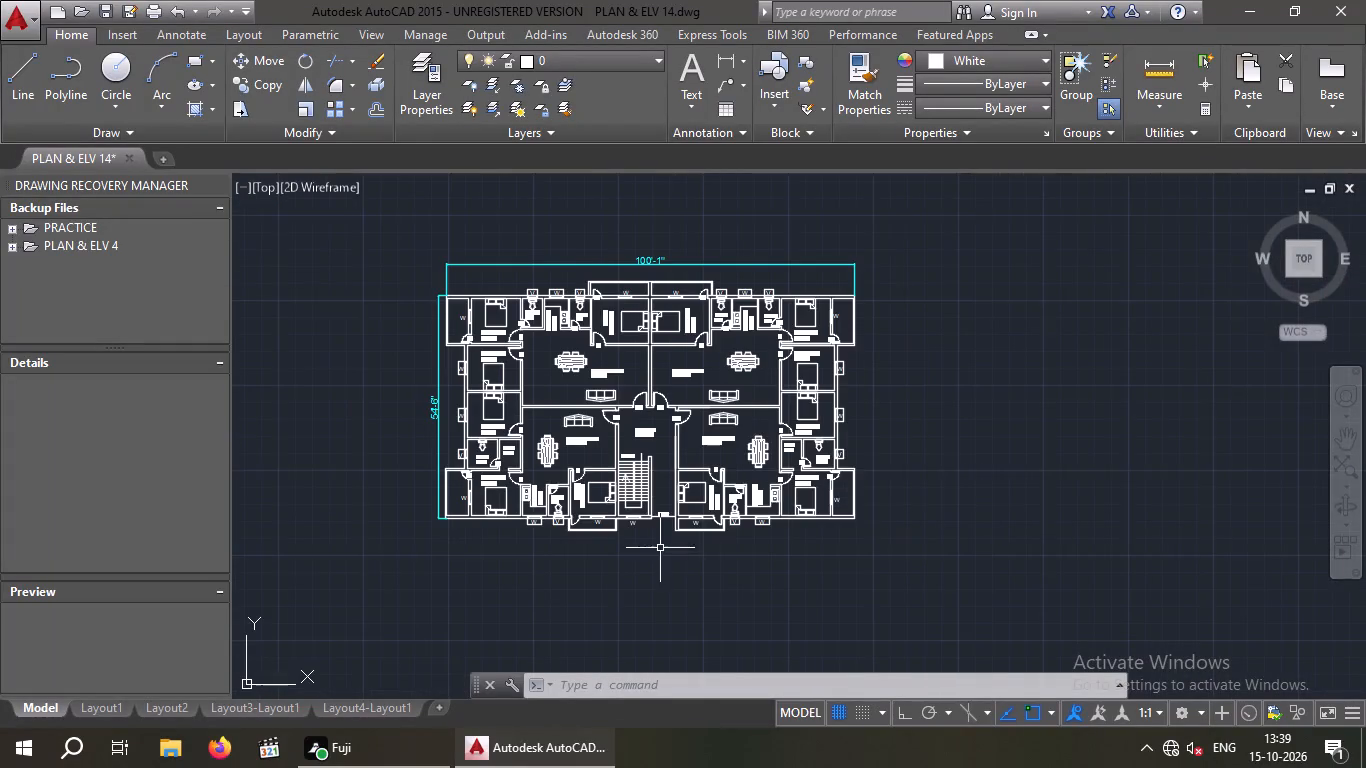
middle_click_drag(659, 548, 597, 622)
scroll(567, 499, "up", 3)
middle_click_drag(652, 496, 624, 445)
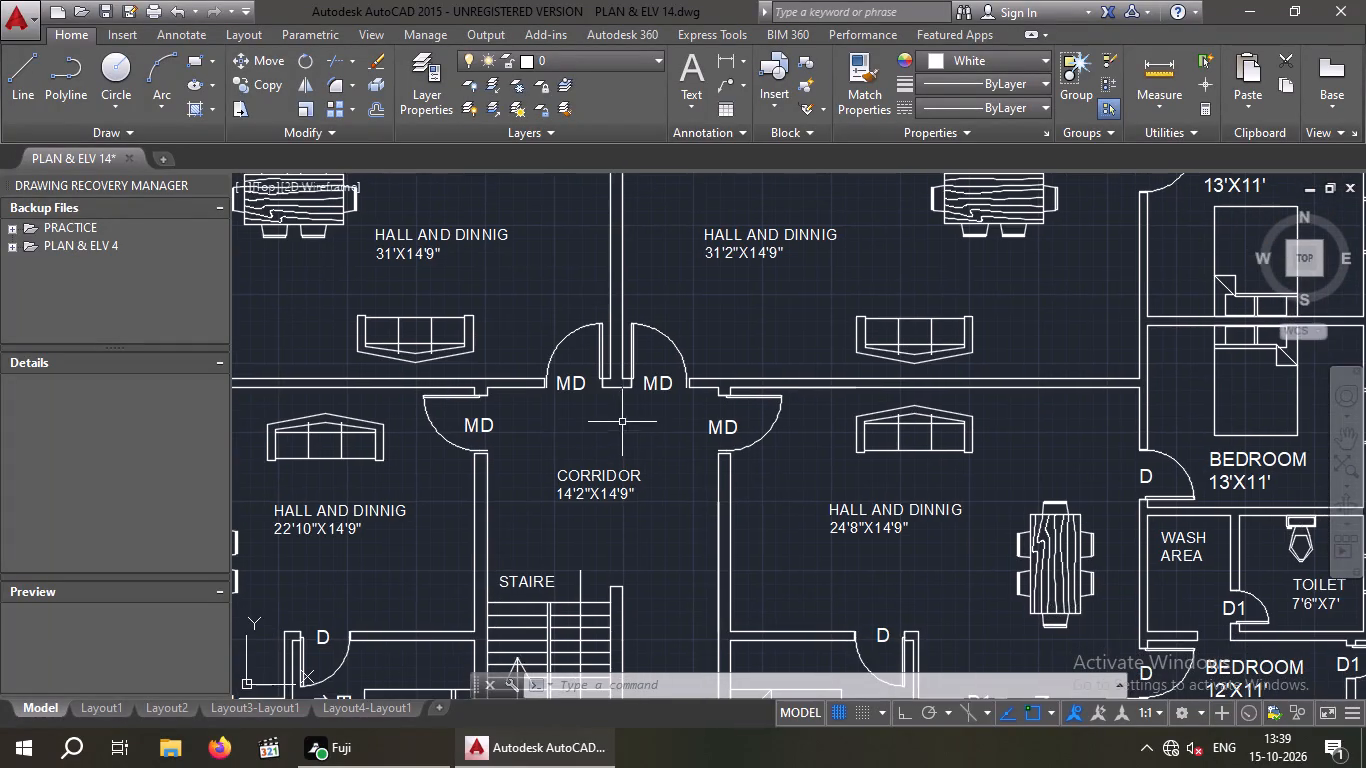
scroll(649, 445, "down", 2)
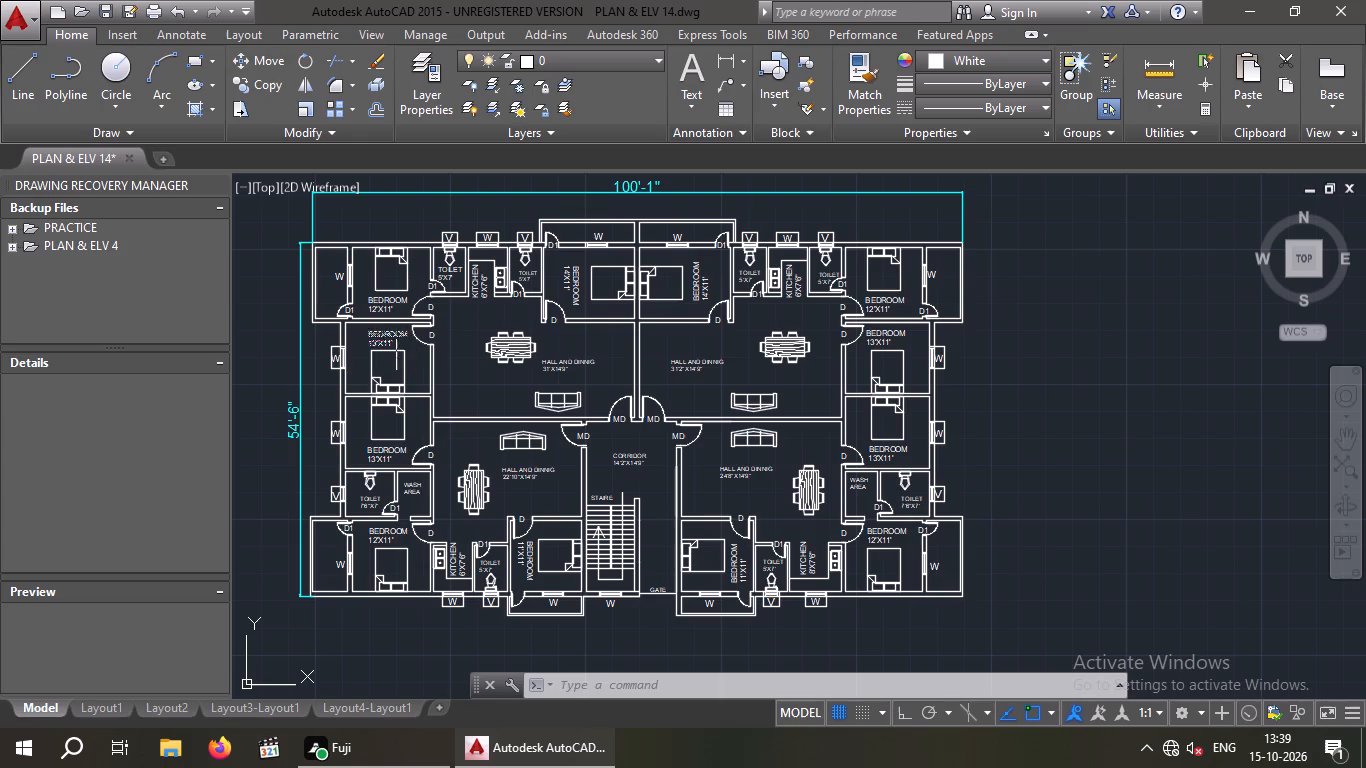
scroll(380, 319, "up", 3)
scroll(402, 339, "down", 1)
middle_click_drag(407, 346, 455, 453)
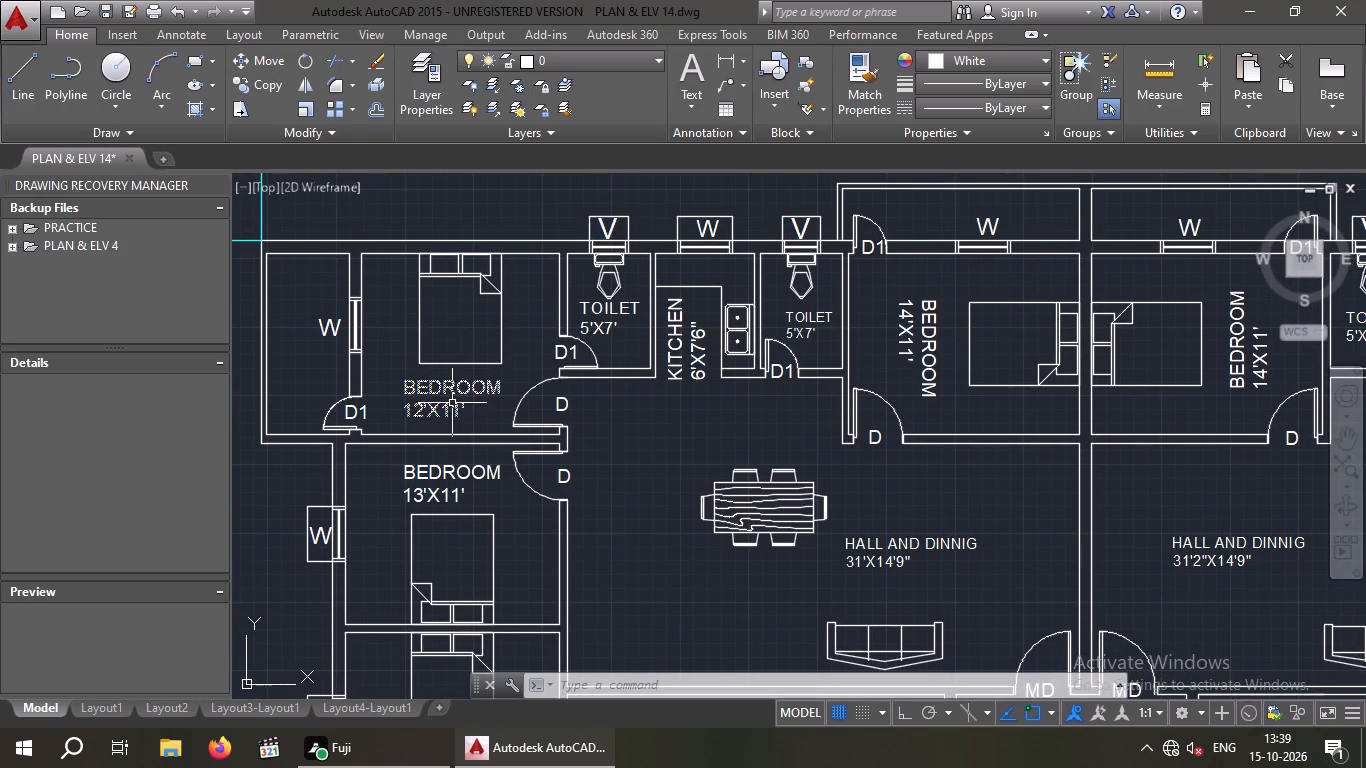
scroll(452, 403, "up", 1)
scroll(461, 399, "down", 1)
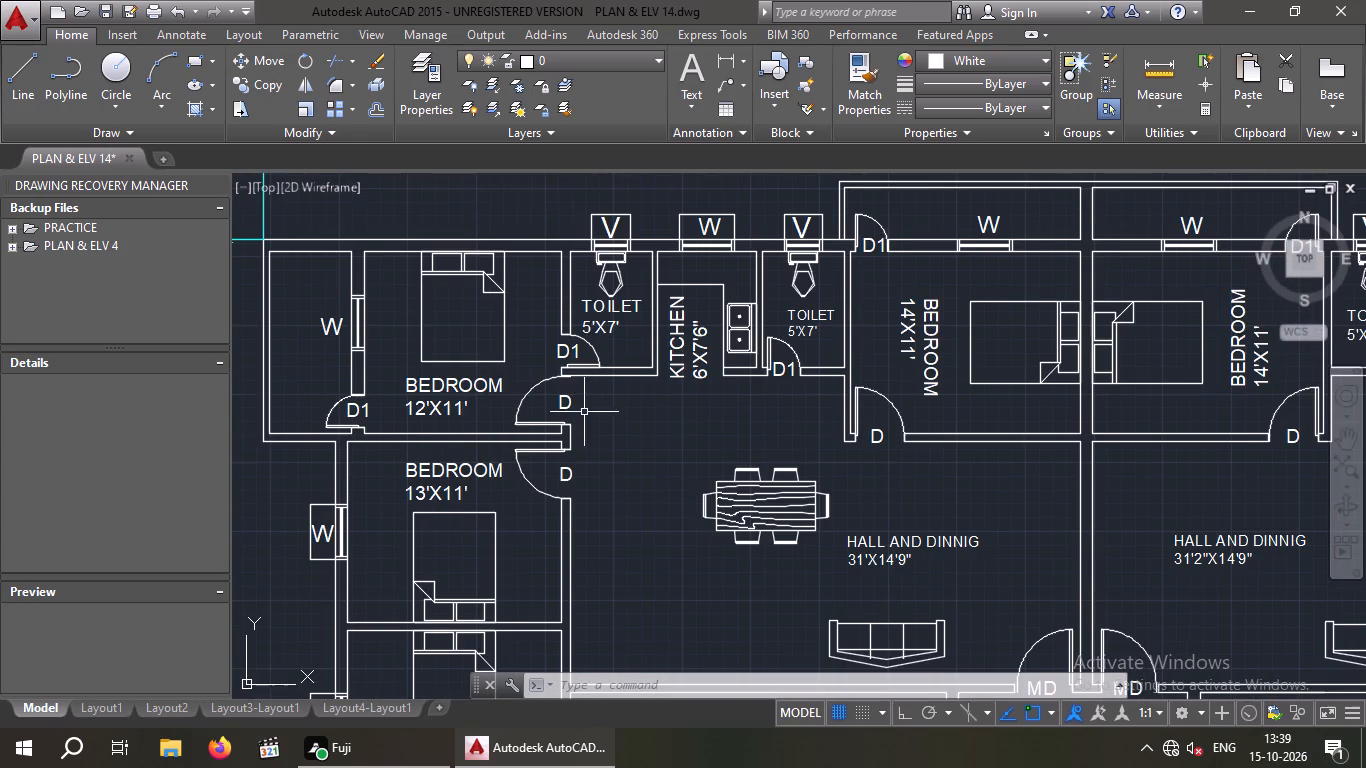
middle_click_drag(584, 412, 540, 440)
scroll(589, 440, "down", 2)
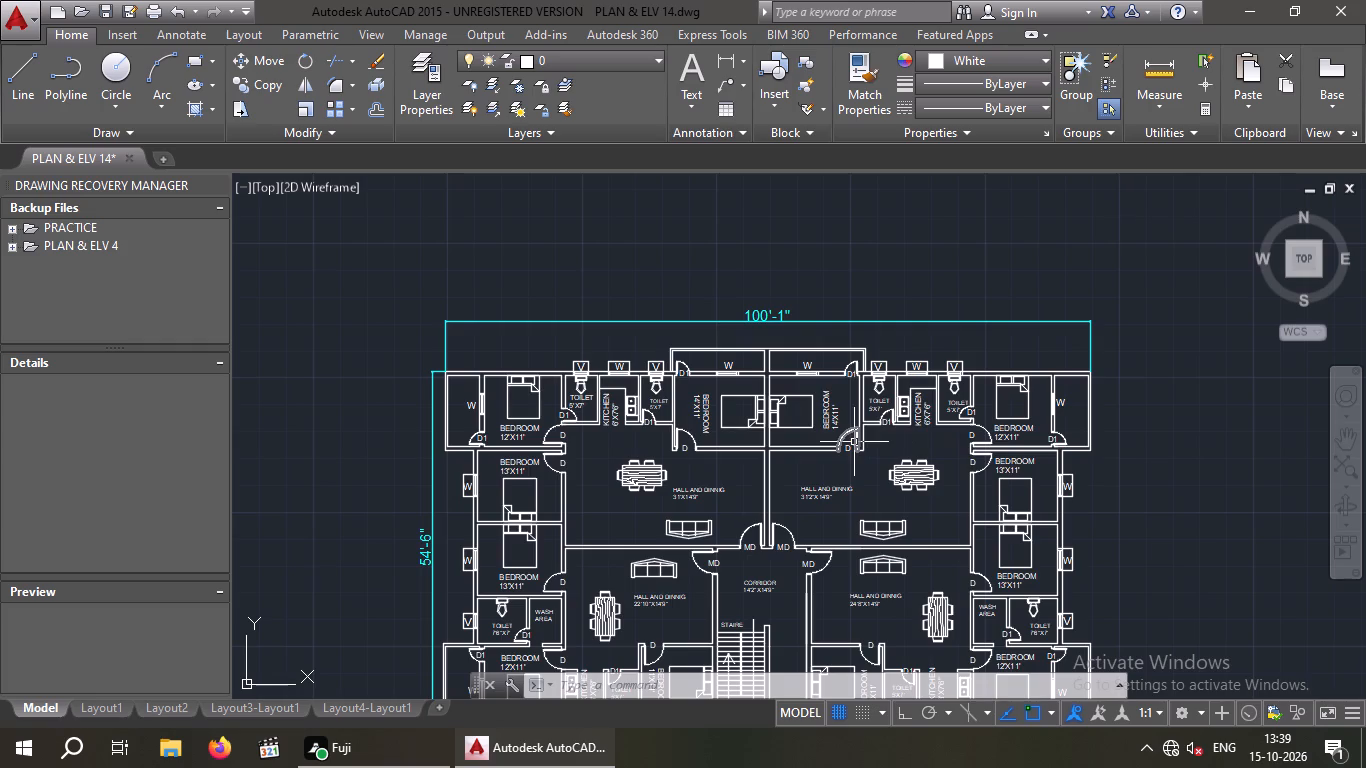
scroll(879, 440, "up", 2)
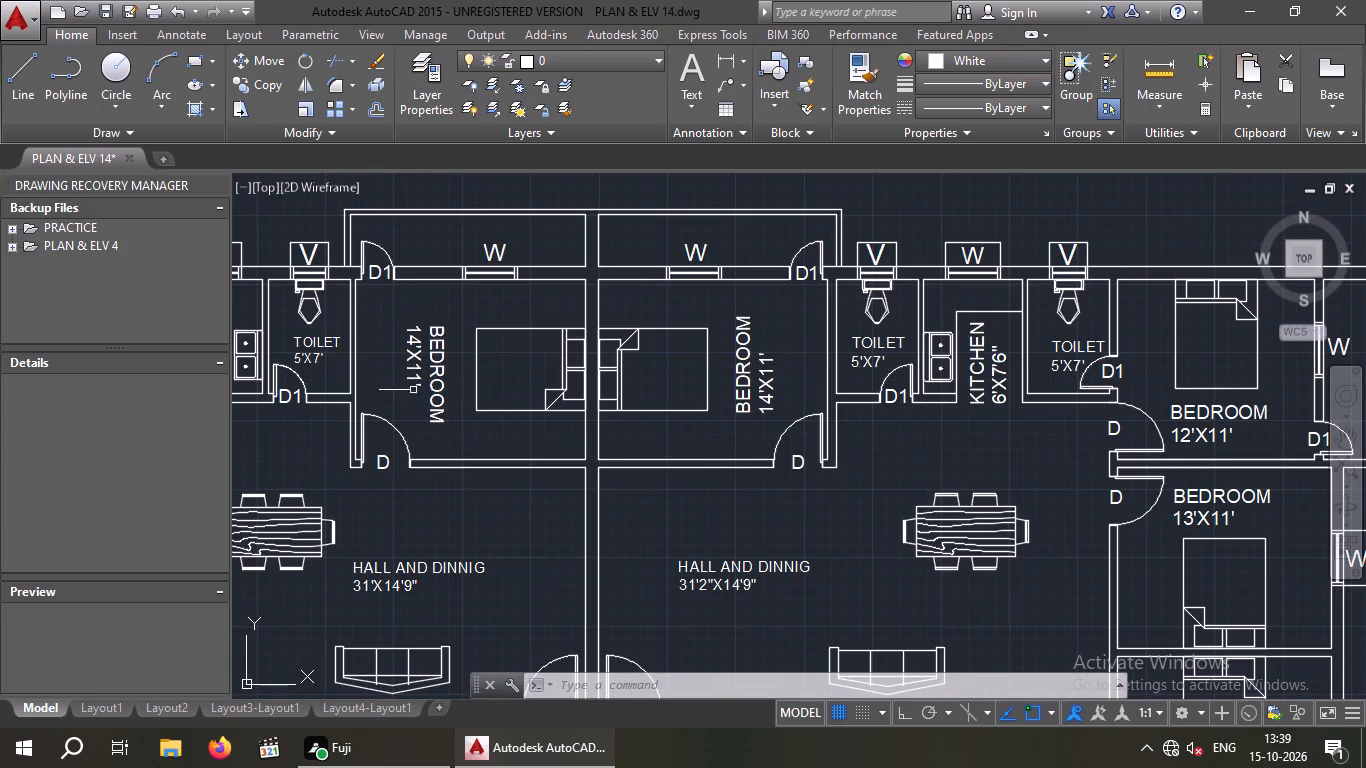
Copy the vertical BEDROOM 14'X11' label into the narrow strips beside the 12'X11' bedrooms at the plan's two left corners.
left_click(431, 378)
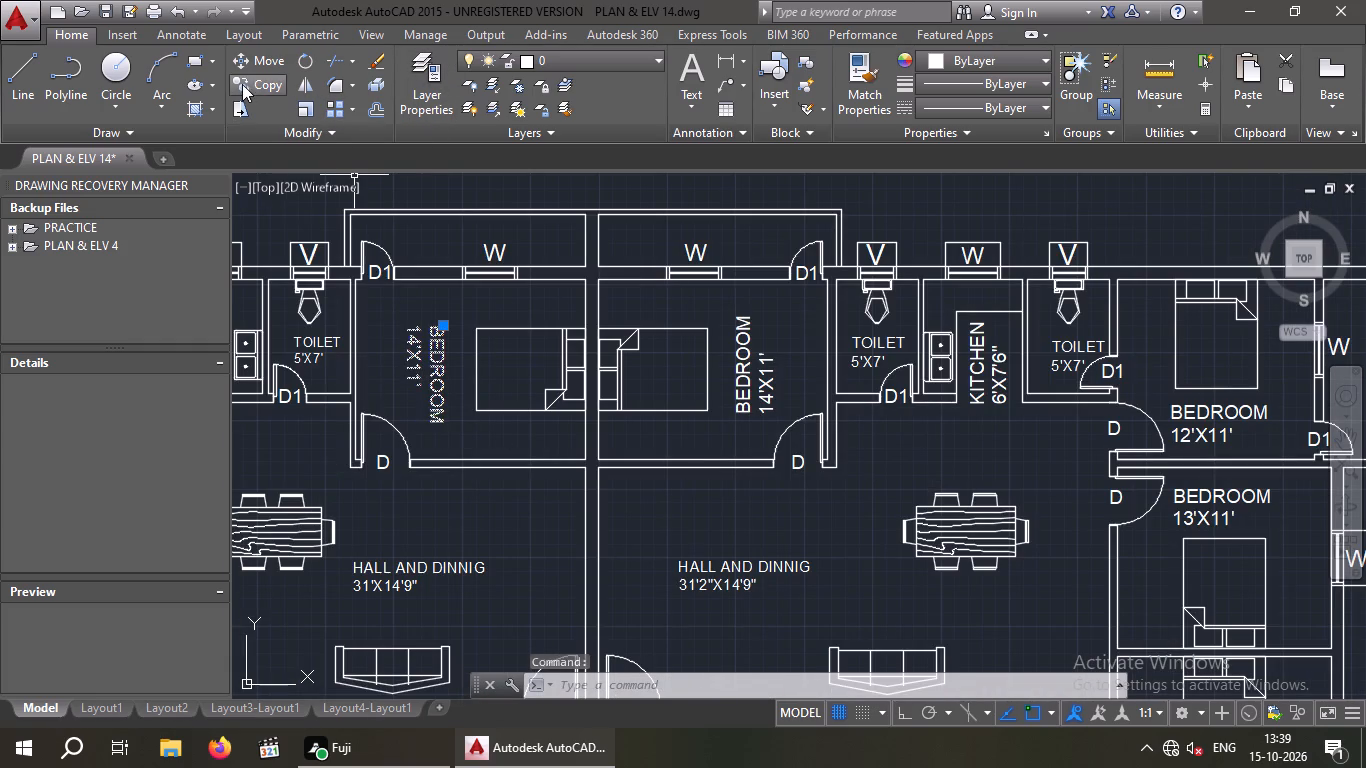
left_click(242, 84)
left_click(408, 332)
scroll(408, 332, "down", 4)
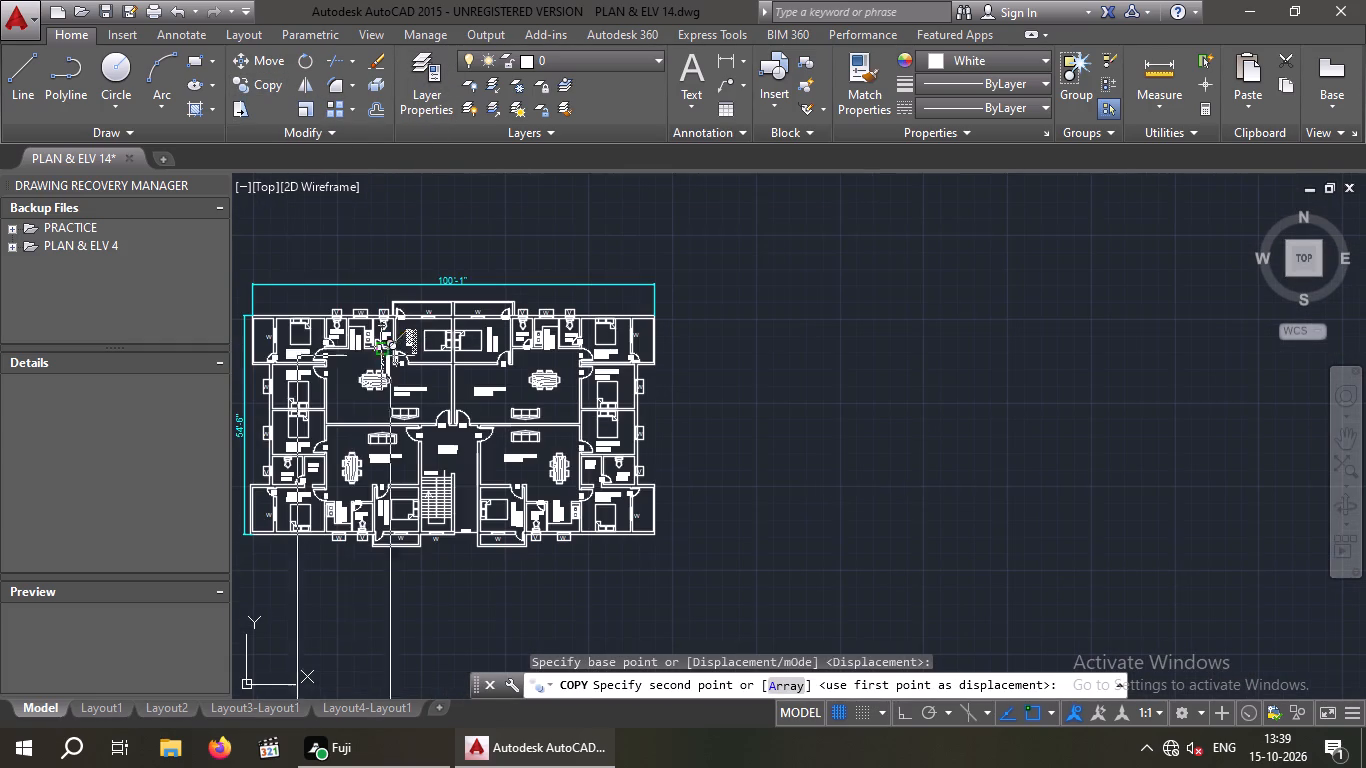
scroll(257, 341, "up", 4)
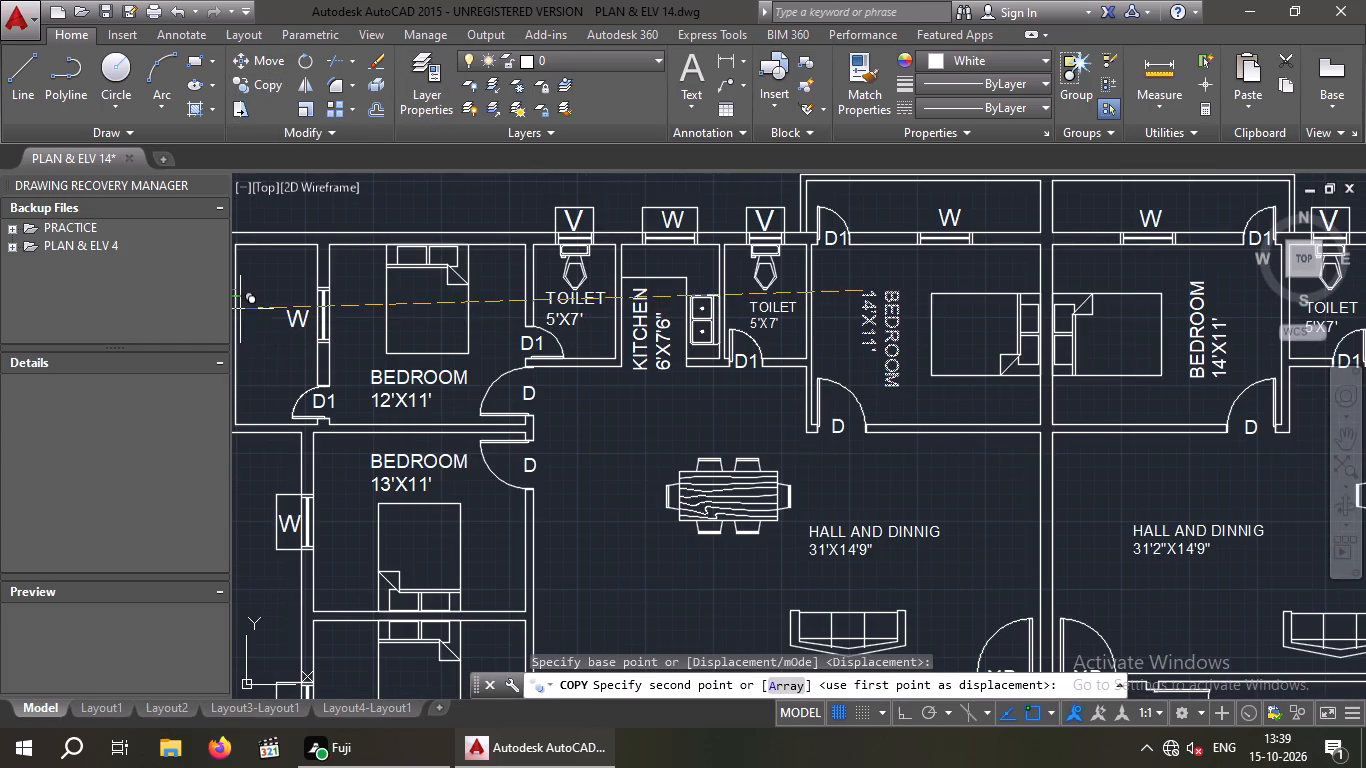
middle_click_drag(240, 307, 344, 341)
scroll(346, 329, "up", 2)
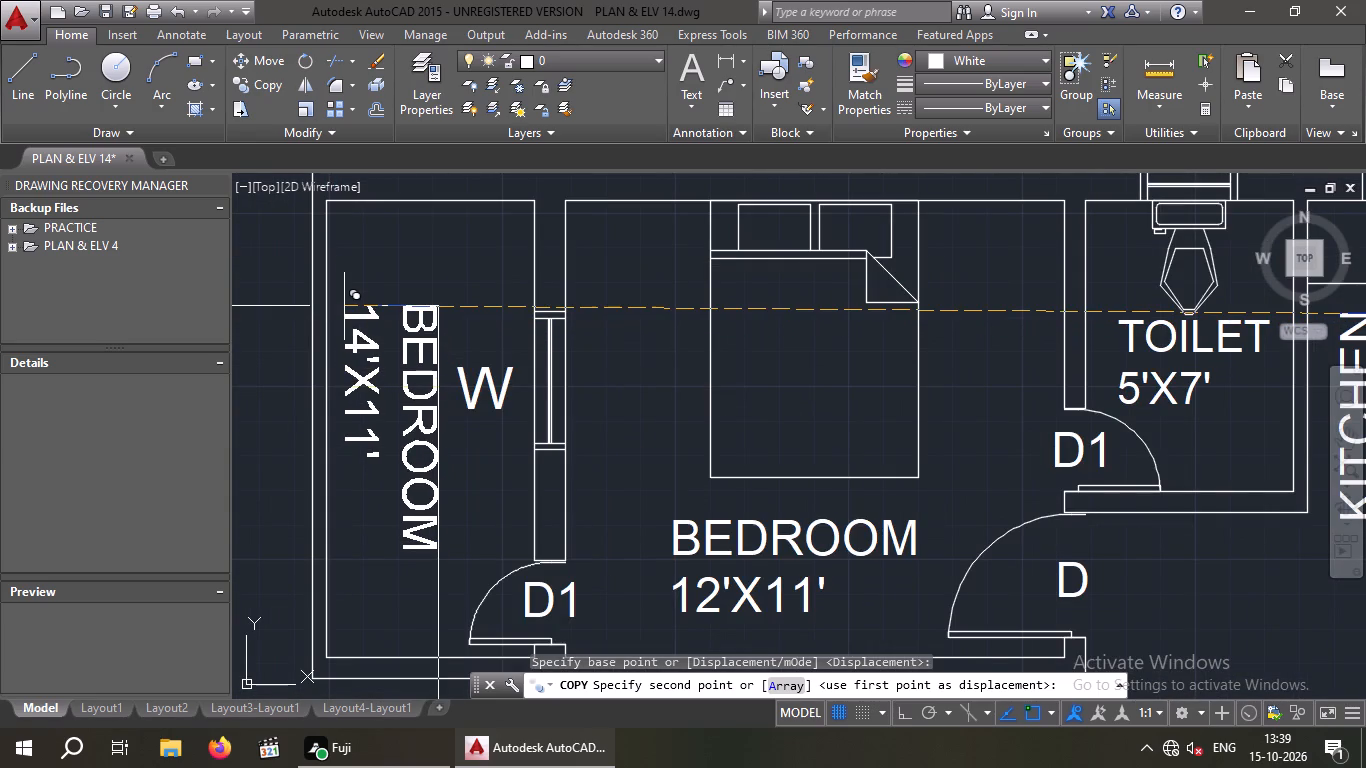
left_click(344, 306)
scroll(342, 307, "down", 5)
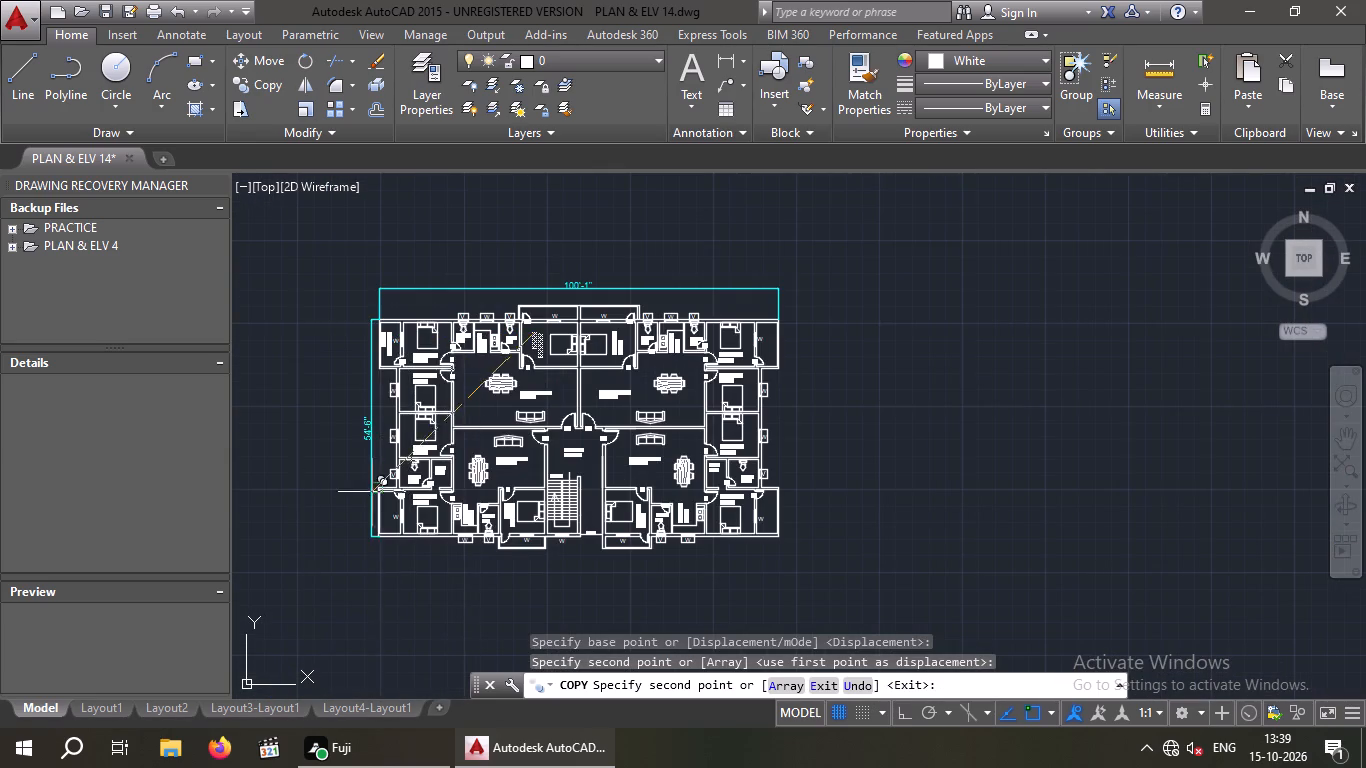
scroll(373, 515, "up", 5)
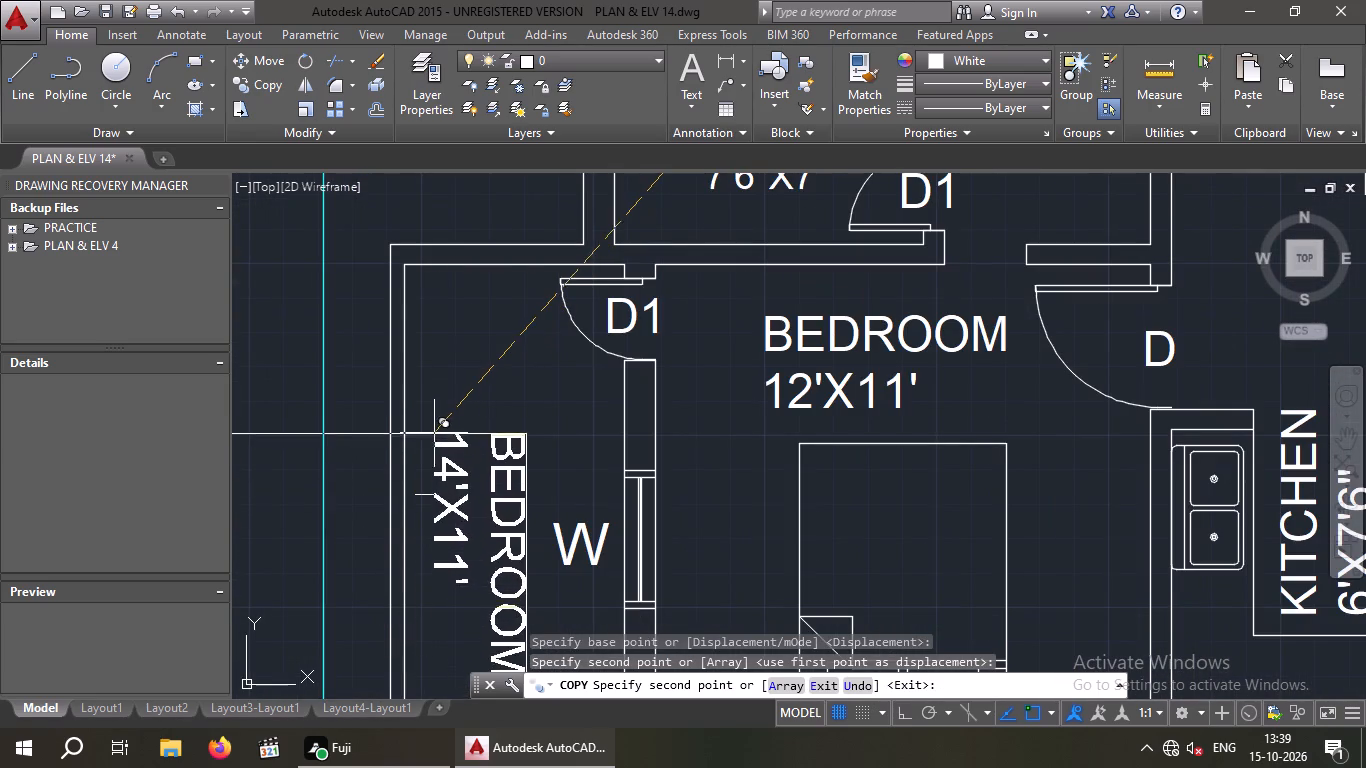
left_click(432, 418)
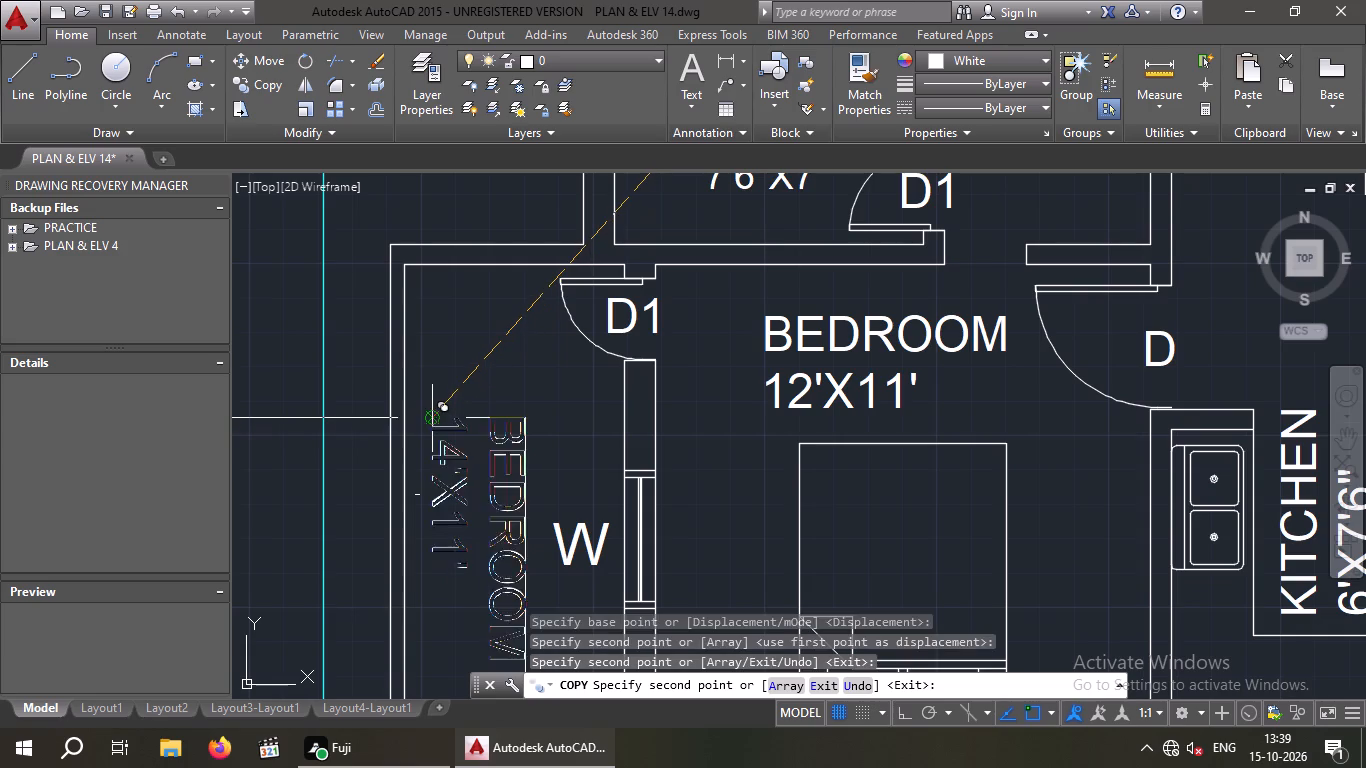
Place further copies of the vertical BEDROOM 14'X11' label in the narrow strips at the plan's lower-right and upper-right corners.
scroll(440, 401, "down", 4)
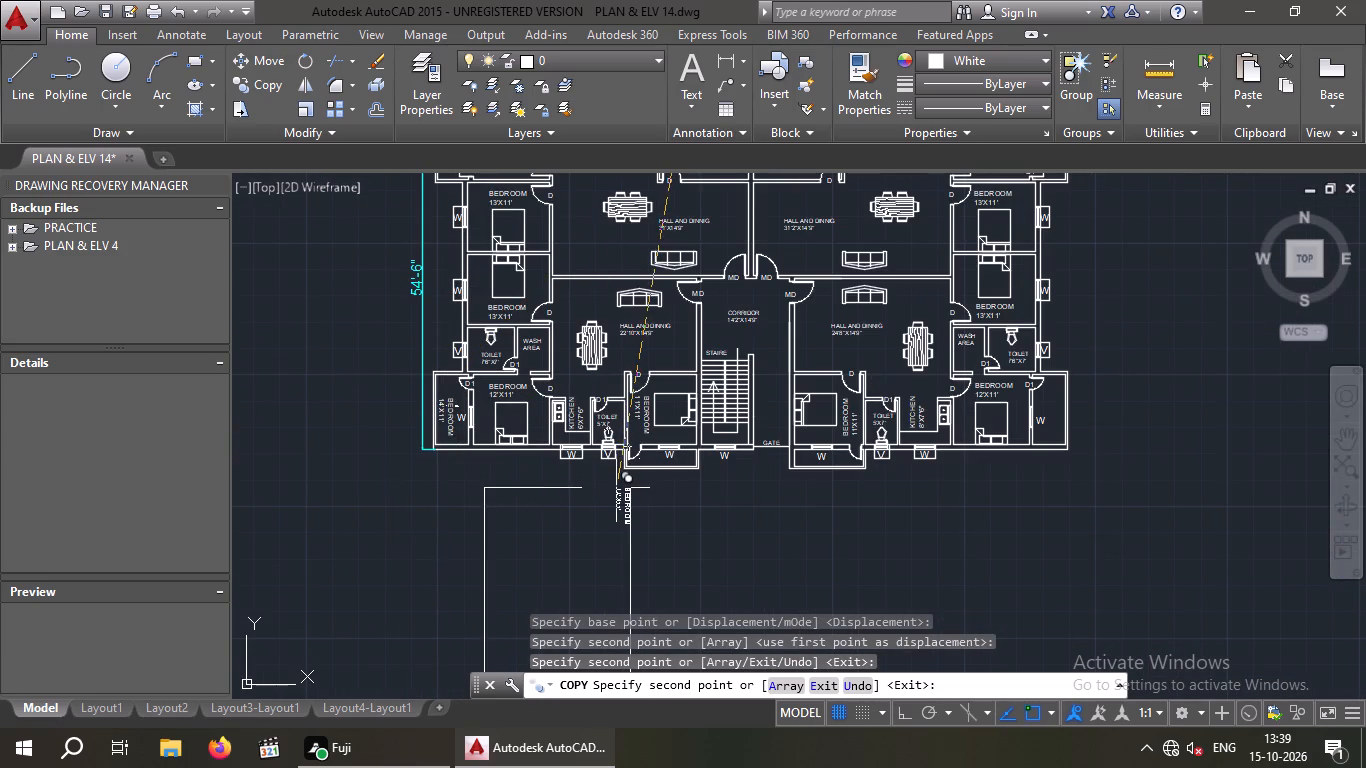
middle_click_drag(614, 488, 167, 518)
scroll(573, 458, "up", 4)
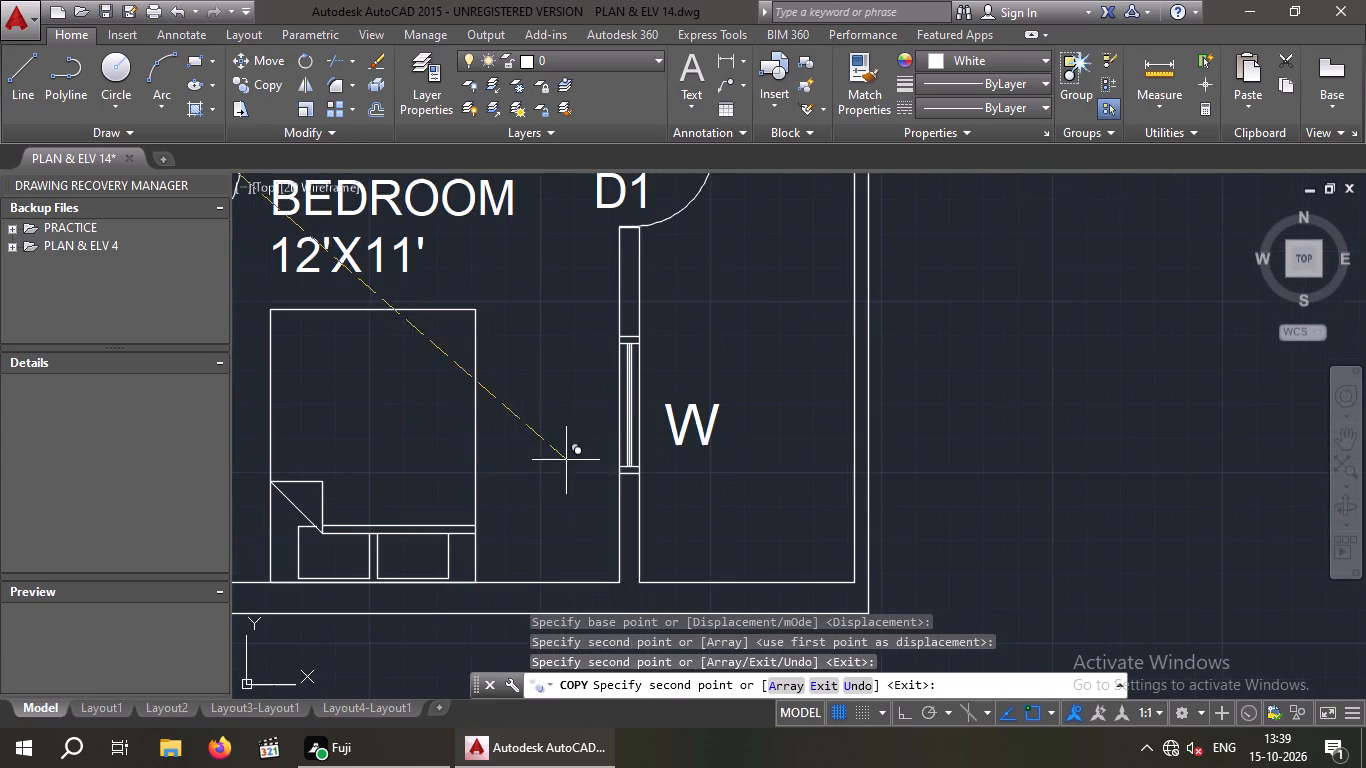
left_click(739, 236)
scroll(738, 241, "down", 3)
middle_click_drag(729, 300, 652, 670)
middle_click_drag(666, 306, 667, 432)
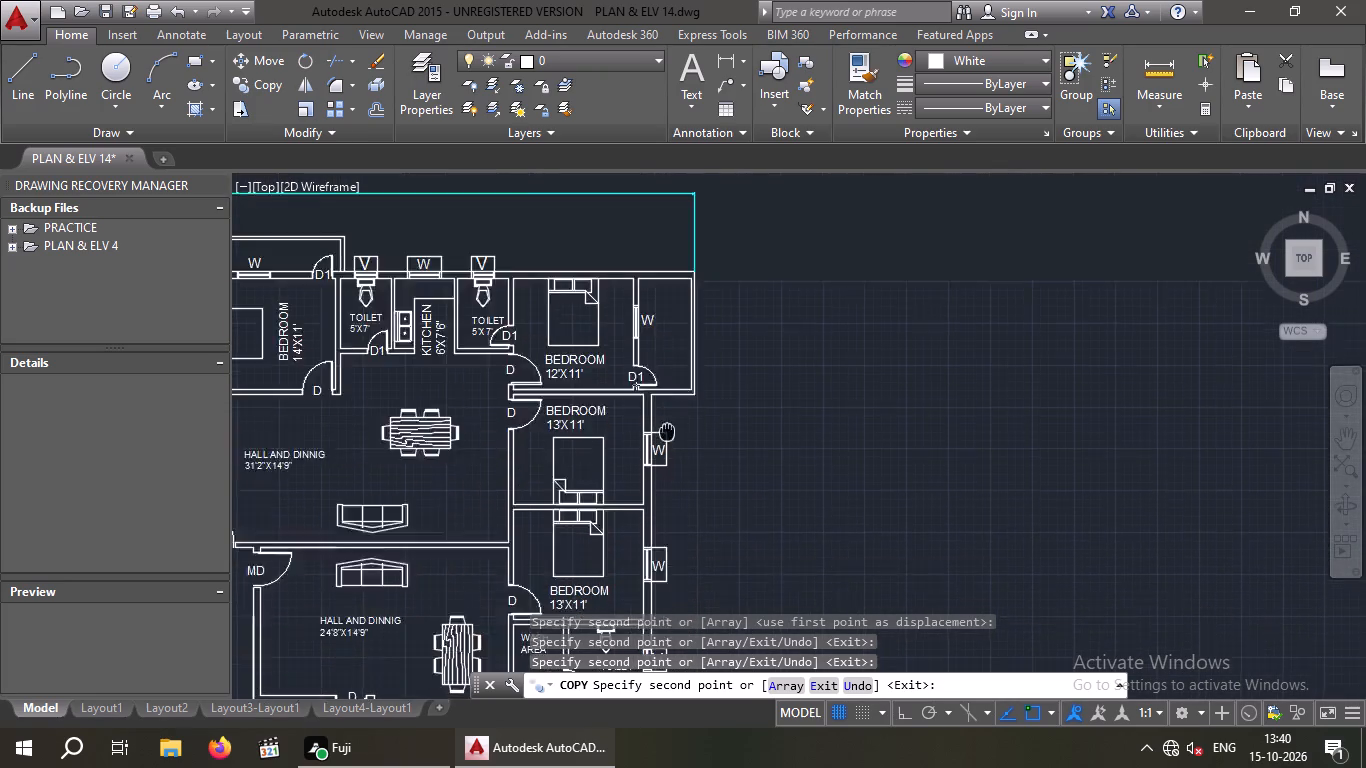
middle_click_drag(667, 432, 655, 629)
scroll(660, 536, "up", 2)
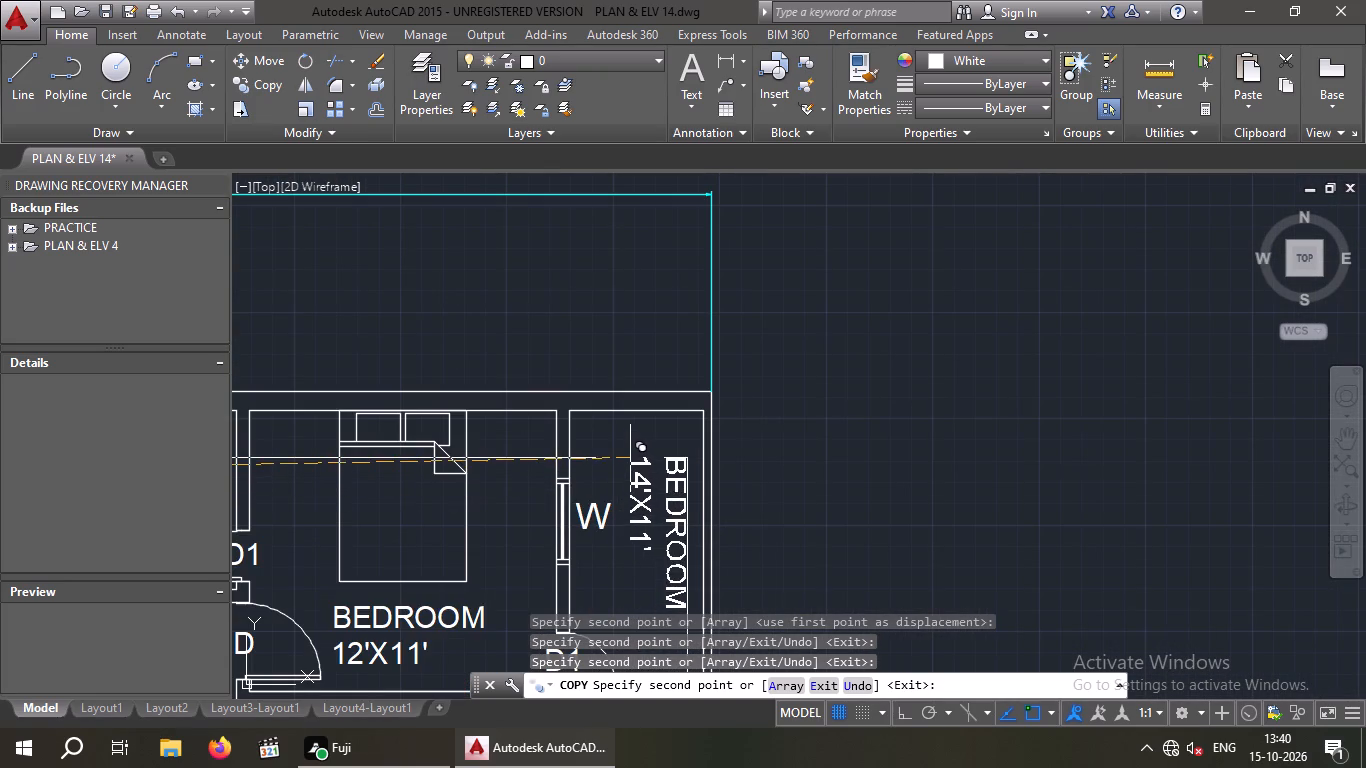
left_click(625, 457)
scroll(636, 451, "down", 4)
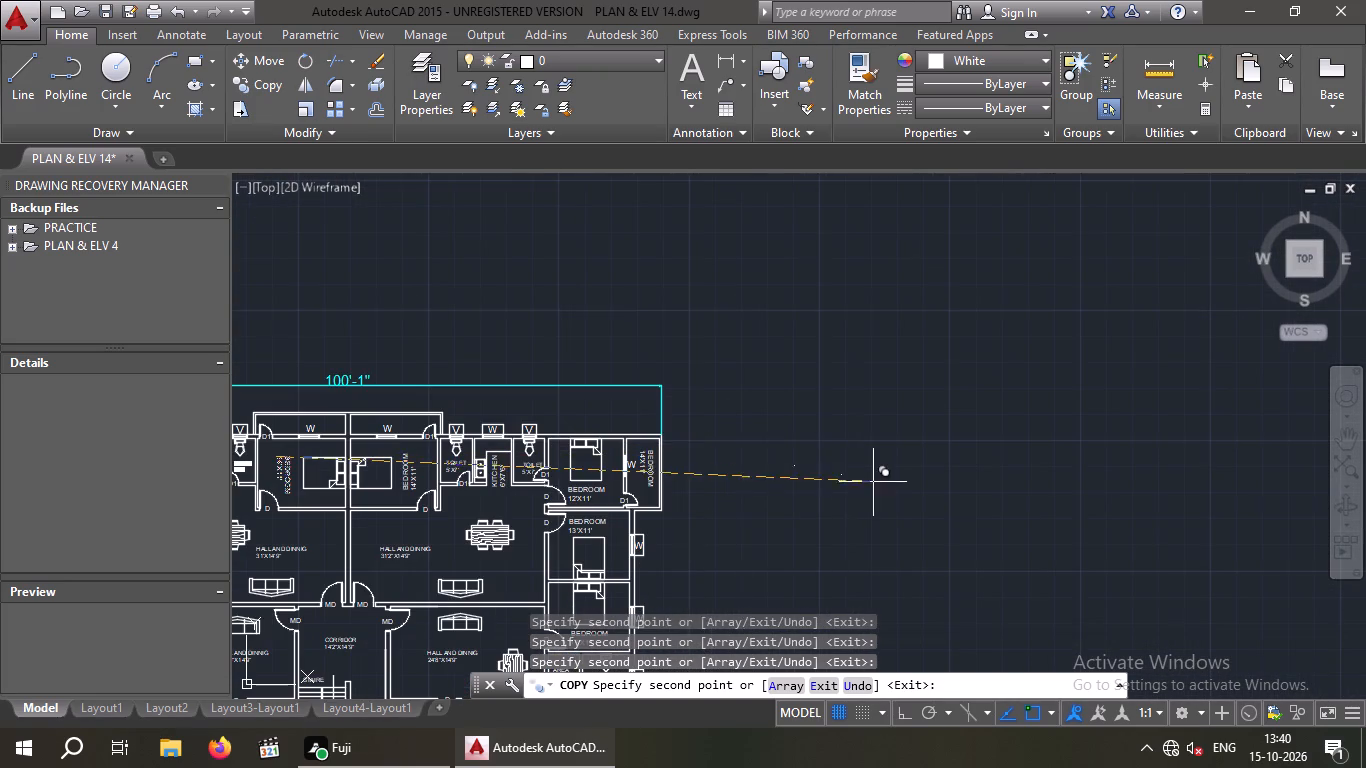
key("Escape")
key("Escape")
Erase the outer line across both rear 14'X11' bedroom balconies and the inner front line of the left balcony.
middle_click_drag(848, 478, 831, 391)
scroll(826, 350, "down", 3)
scroll(728, 370, "up", 3)
scroll(562, 283, "up", 3)
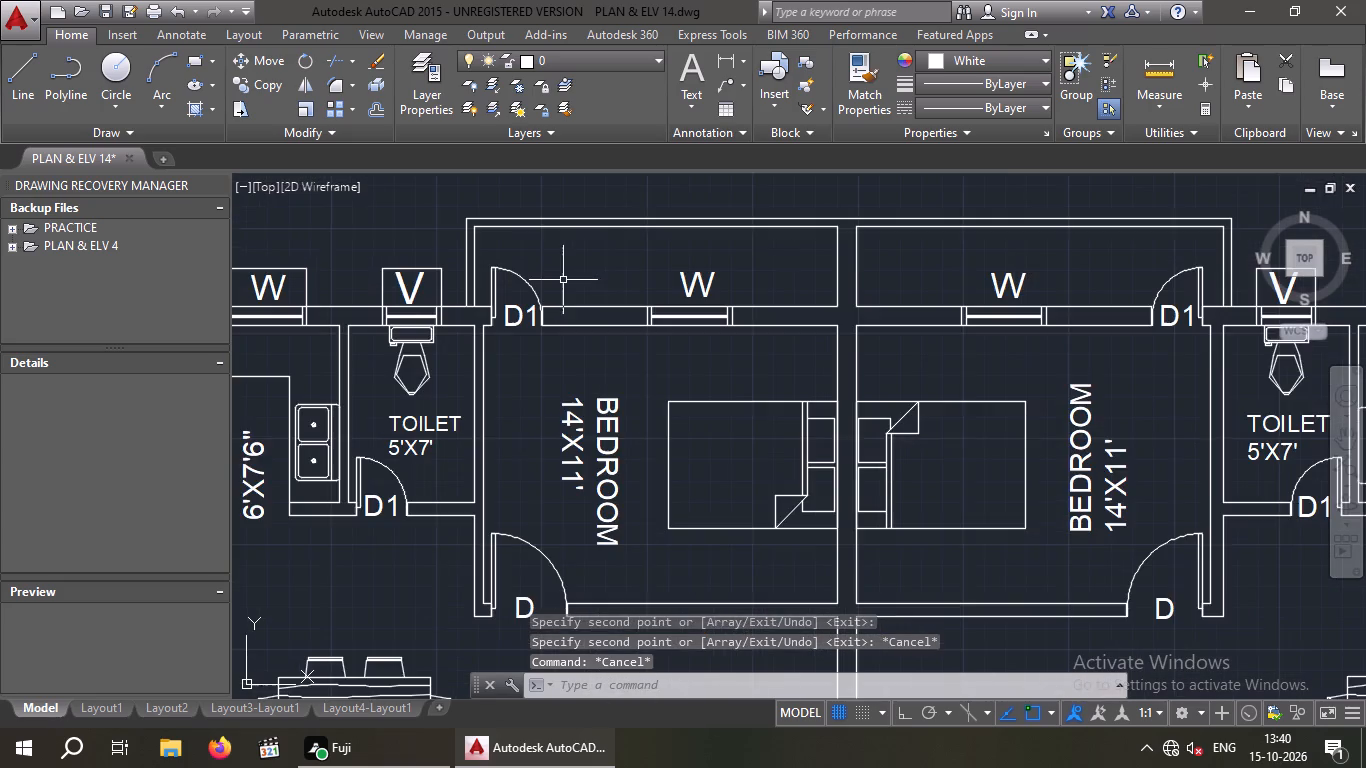
middle_click_drag(563, 280, 553, 376)
scroll(638, 333, "up", 1)
left_click_drag(643, 344, 625, 346)
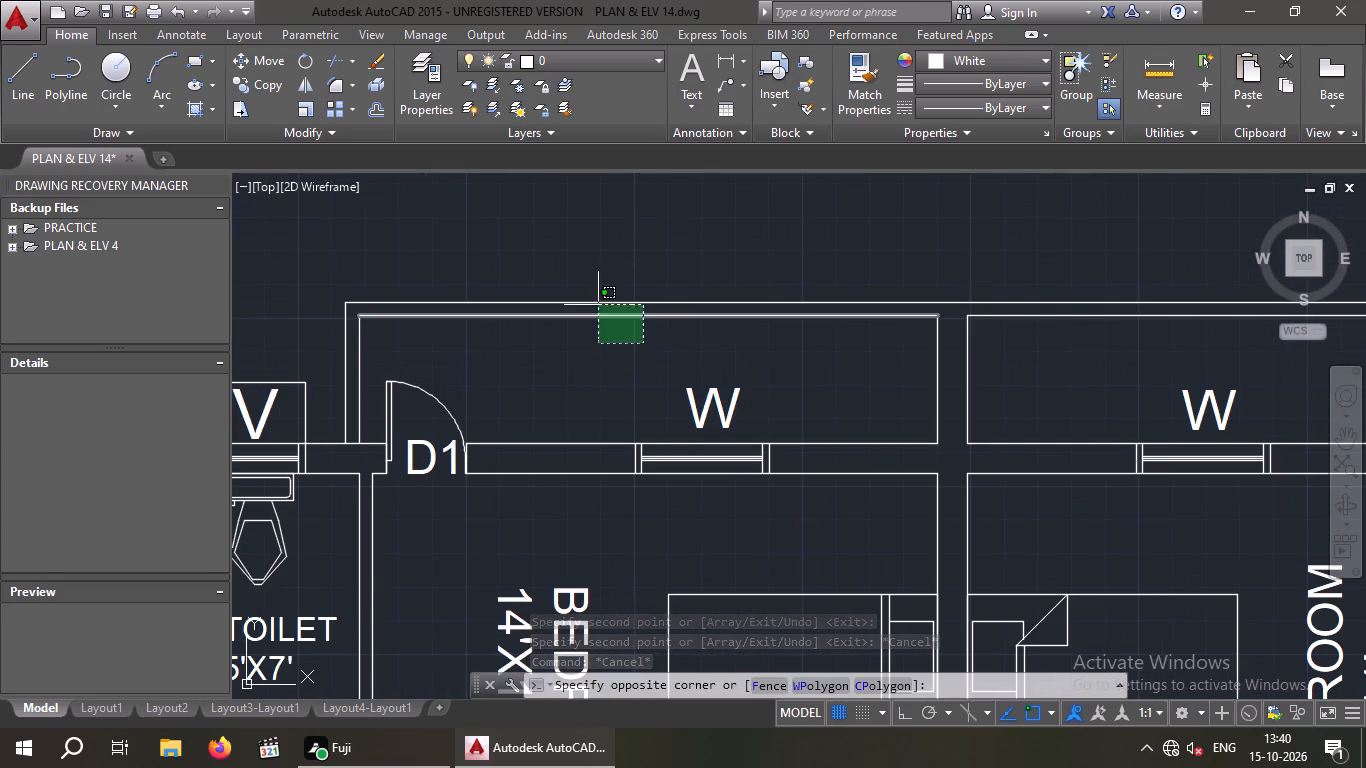
left_click(576, 273)
key("Delete")
scroll(582, 263, "down", 2)
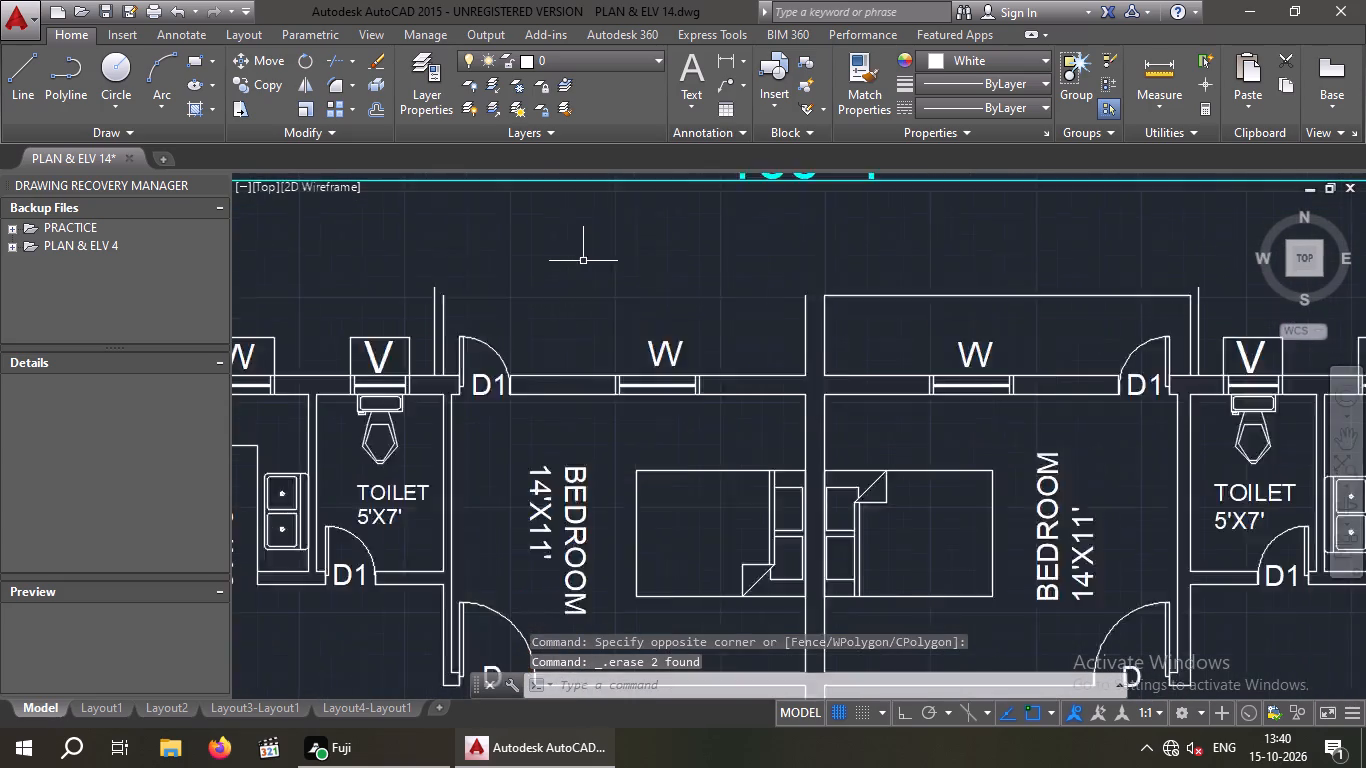
Erase the remaining inner front line of the right-hand rear balcony outside the 14'X11' bedroom.
middle_click_drag(535, 269, 446, 312)
scroll(723, 352, "up", 2)
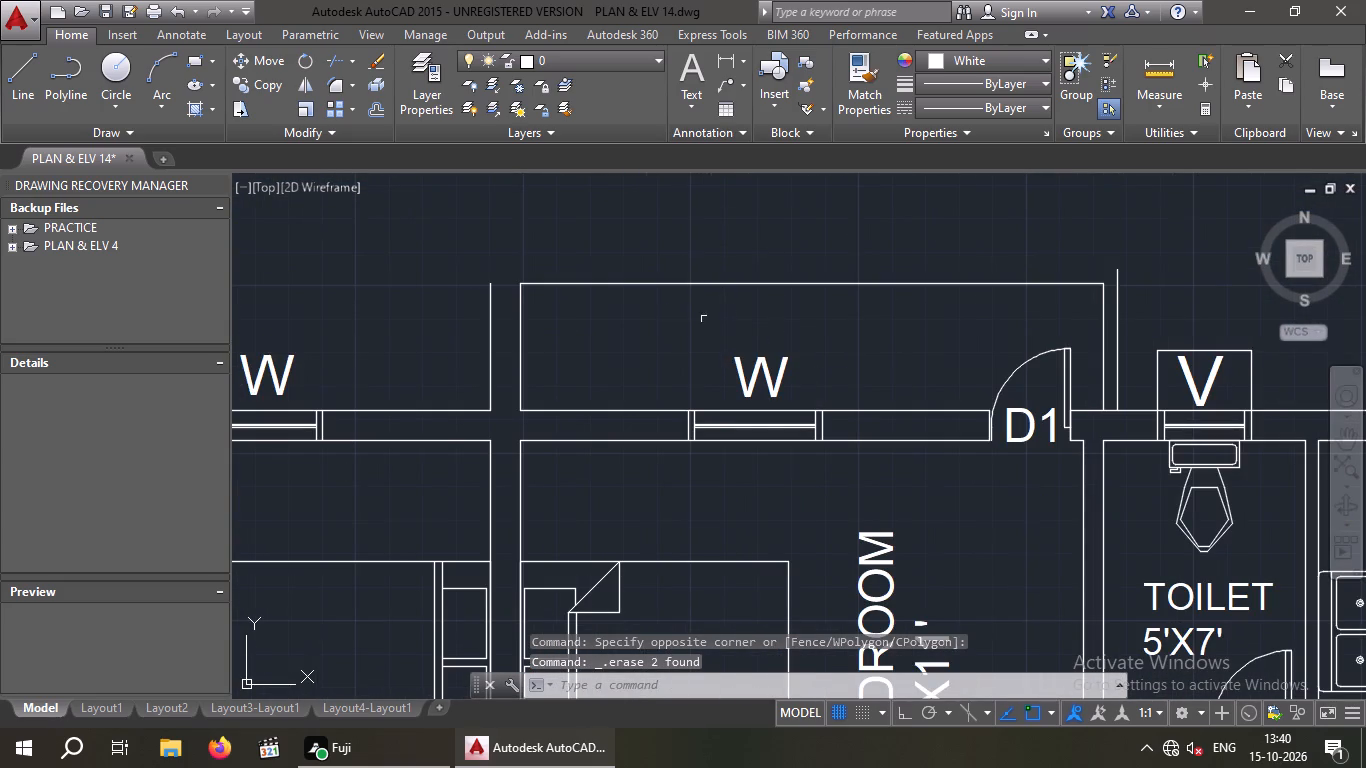
left_click_drag(697, 318, 674, 305)
left_click(628, 245)
key("Delete")
scroll(675, 276, "down", 2)
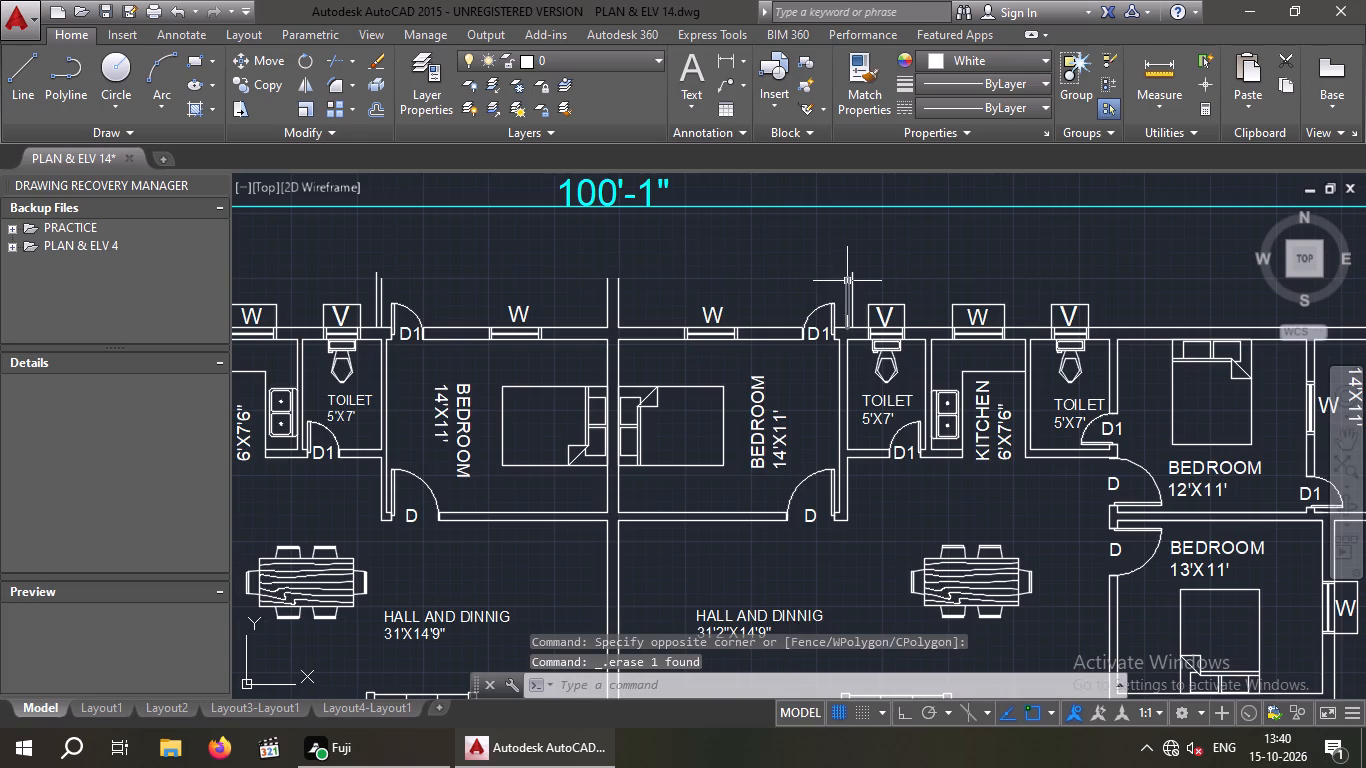
Erase the pairs of side wall lines at the two outer ends of the rear 14'X11' bedroom balconies.
scroll(847, 281, "up", 4)
left_click_drag(901, 279, 861, 293)
left_click(726, 317)
scroll(735, 315, "down", 3)
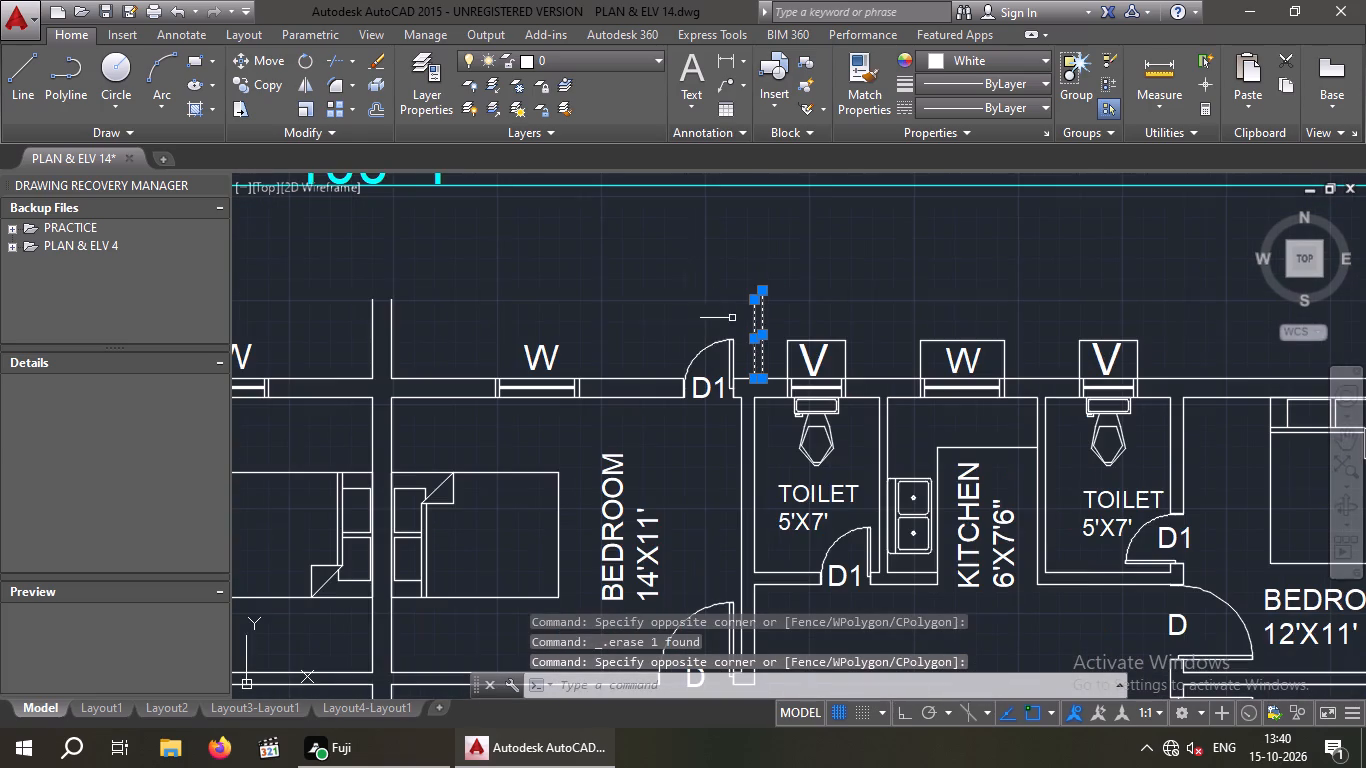
middle_click_drag(440, 309, 678, 307)
middle_click_drag(468, 280, 776, 281)
scroll(580, 313, "up", 2)
left_click_drag(594, 303, 559, 316)
left_click(483, 323)
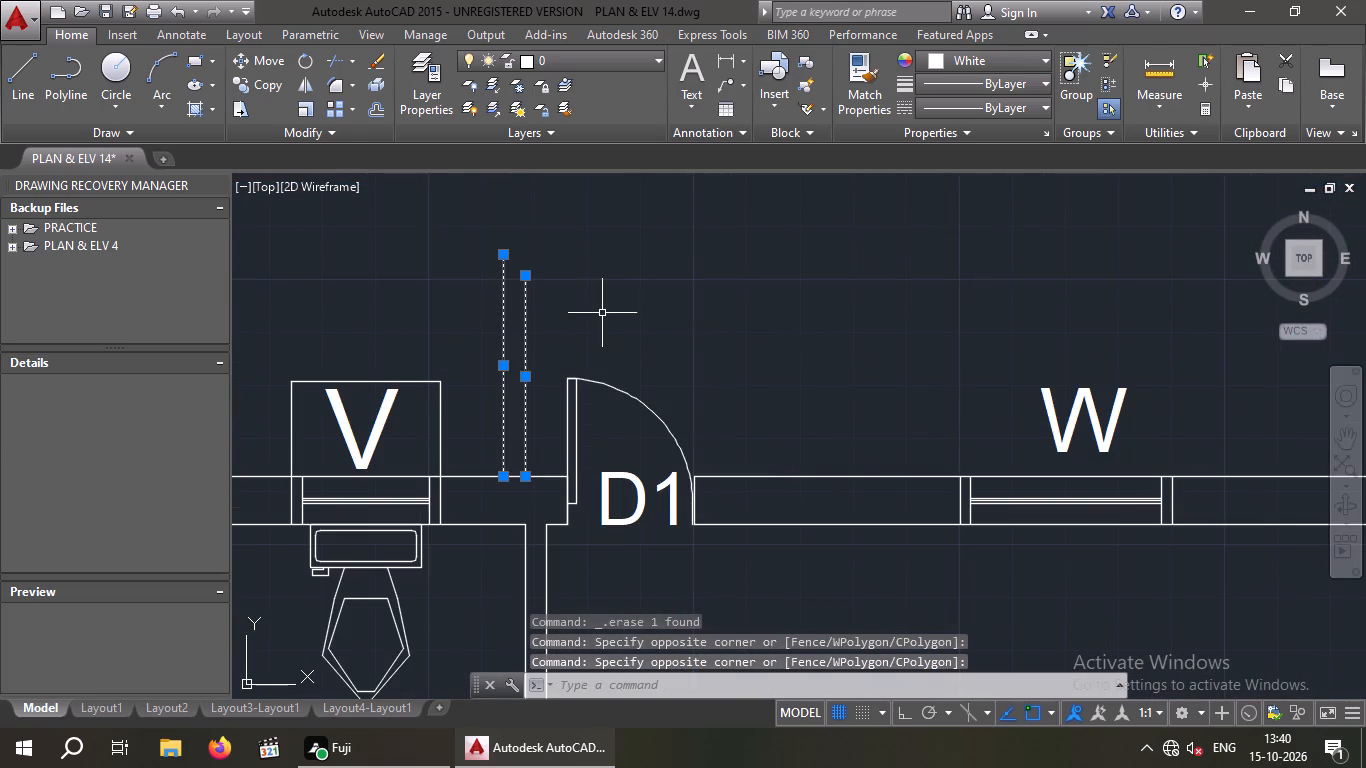
key("Delete")
Move the W label of the 11'X11' bedroom left of the staircase from the balcony to inside the bedroom, above its window.
scroll(669, 240, "down", 3)
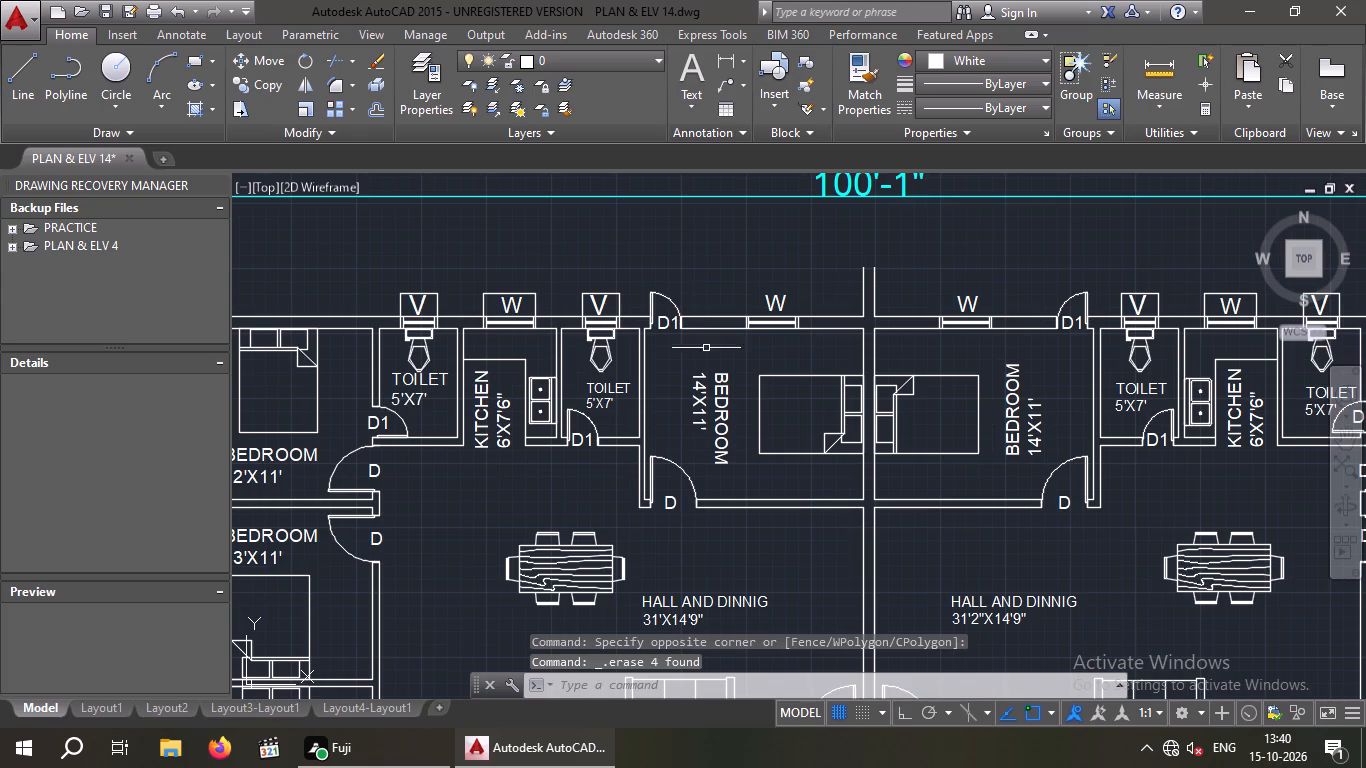
middle_click_drag(732, 400, 695, 335)
scroll(655, 313, "down", 1)
middle_click_drag(700, 434, 658, 362)
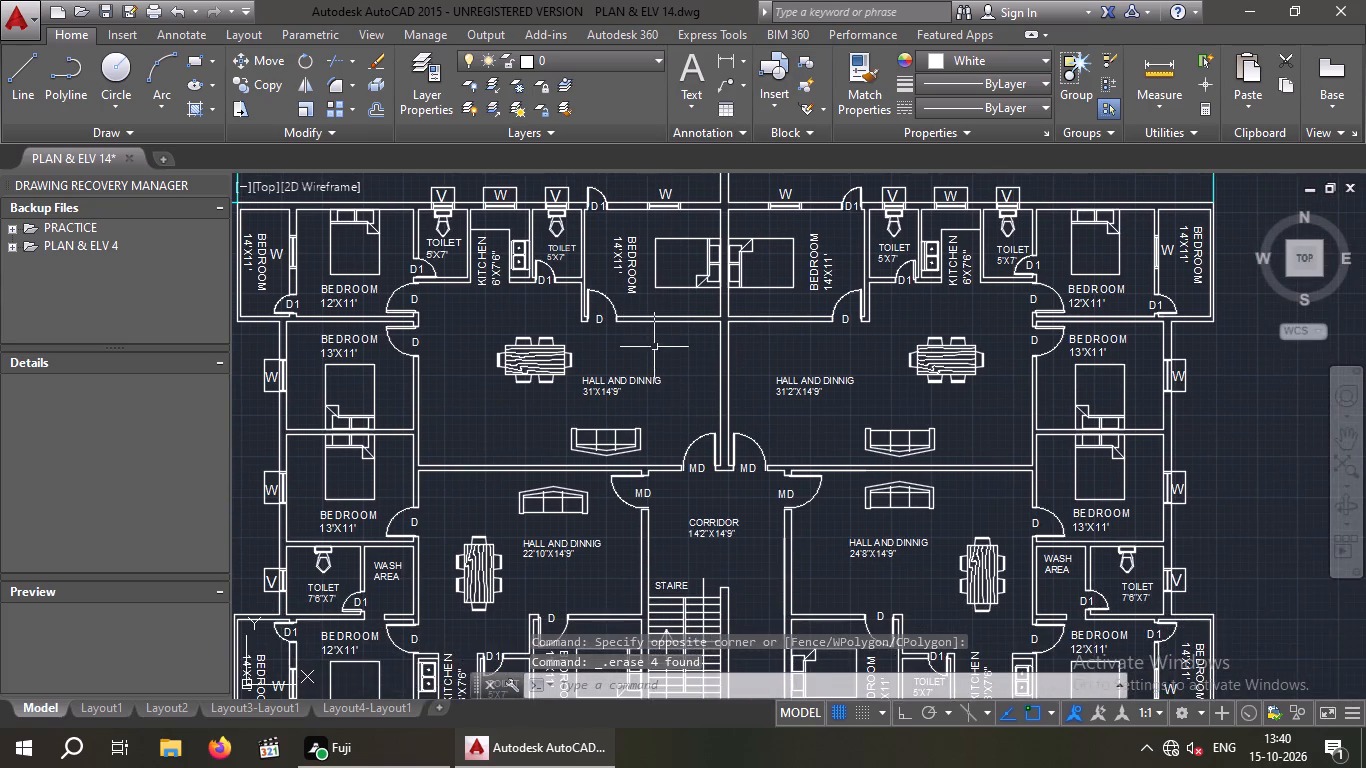
middle_click_drag(657, 372, 613, 295)
scroll(651, 279, "down", 1)
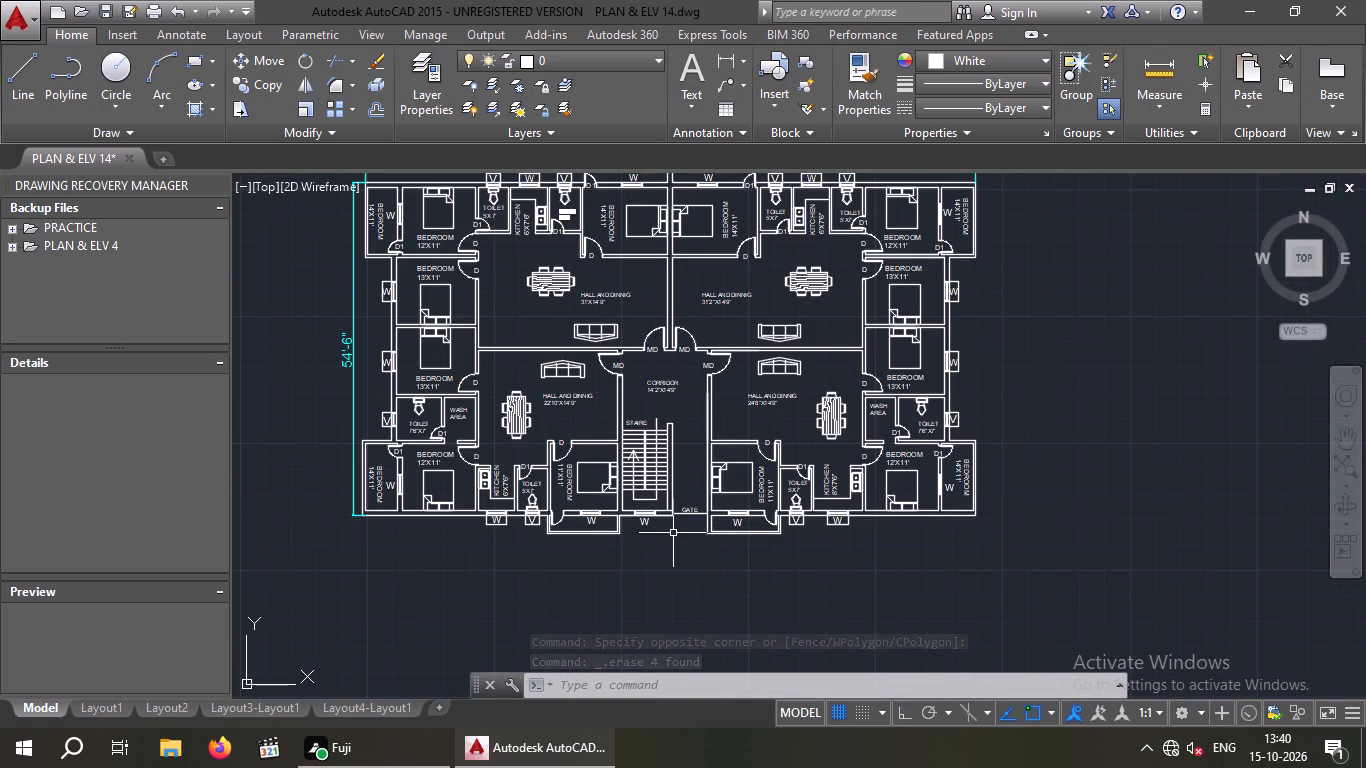
scroll(604, 530, "up", 3)
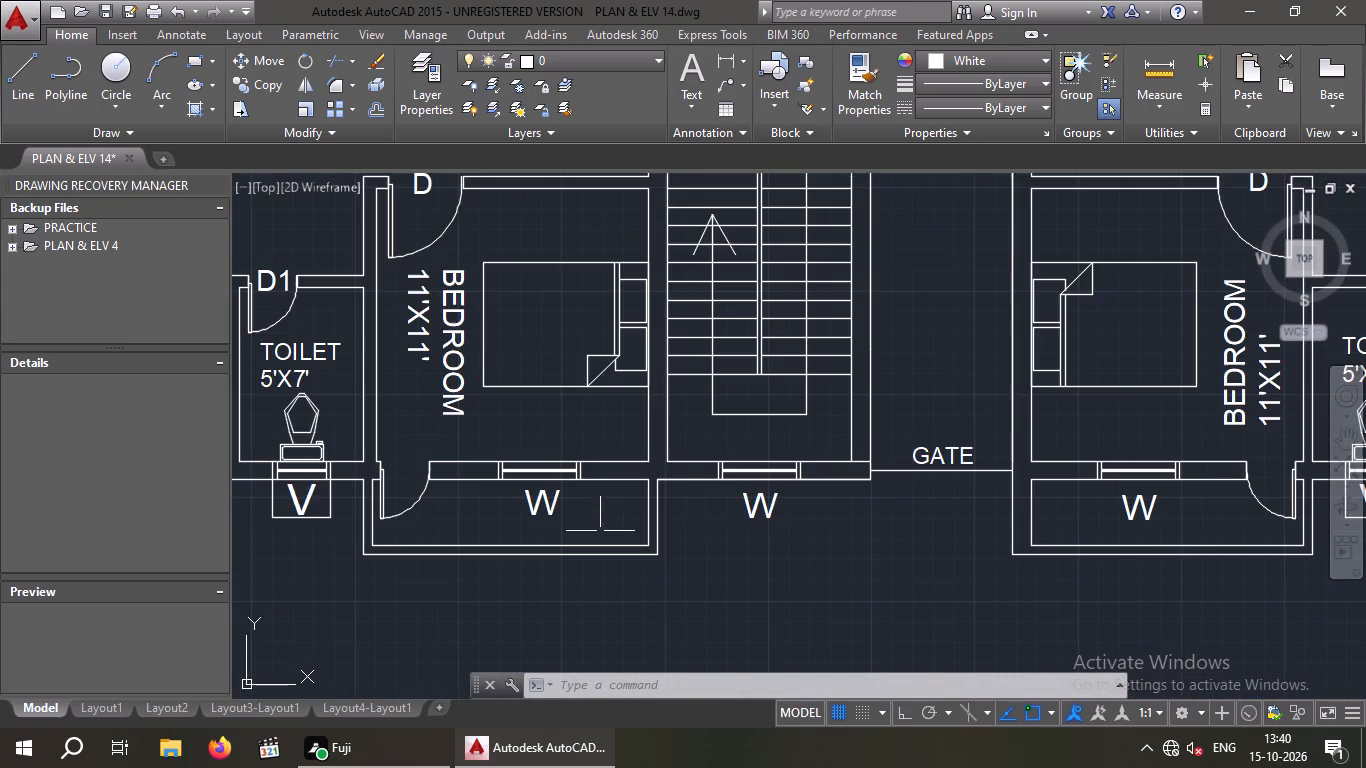
scroll(558, 526, "up", 3)
scroll(568, 501, "down", 1)
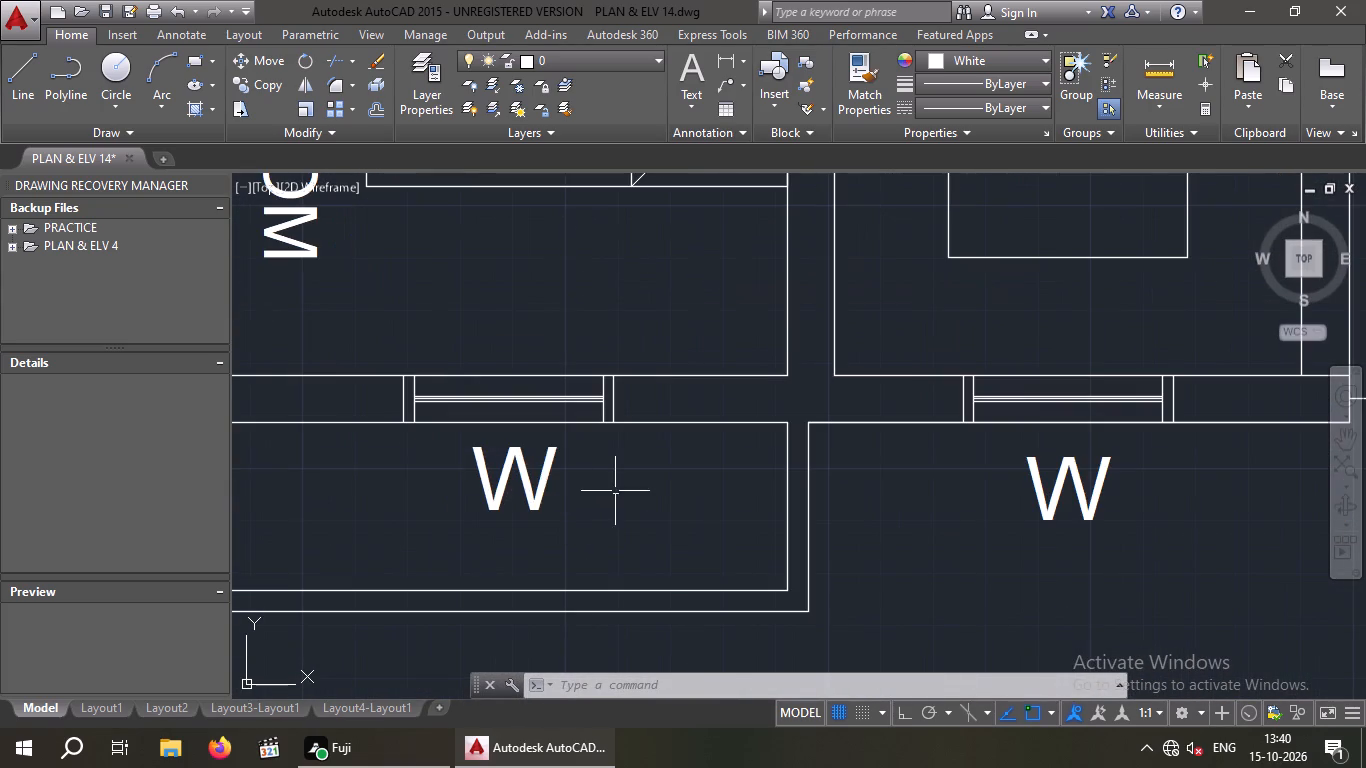
left_click_drag(616, 482, 462, 499)
left_click(410, 495)
left_click(256, 65)
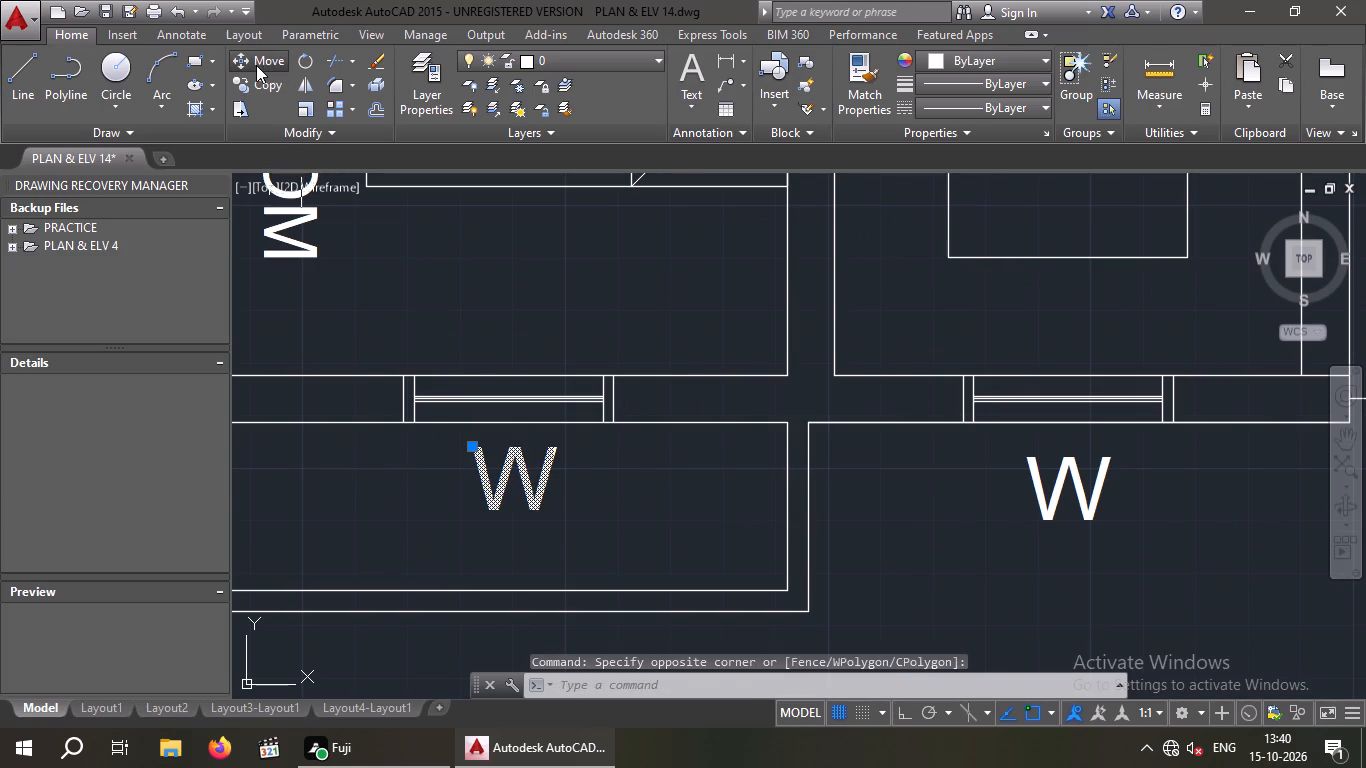
left_click(477, 451)
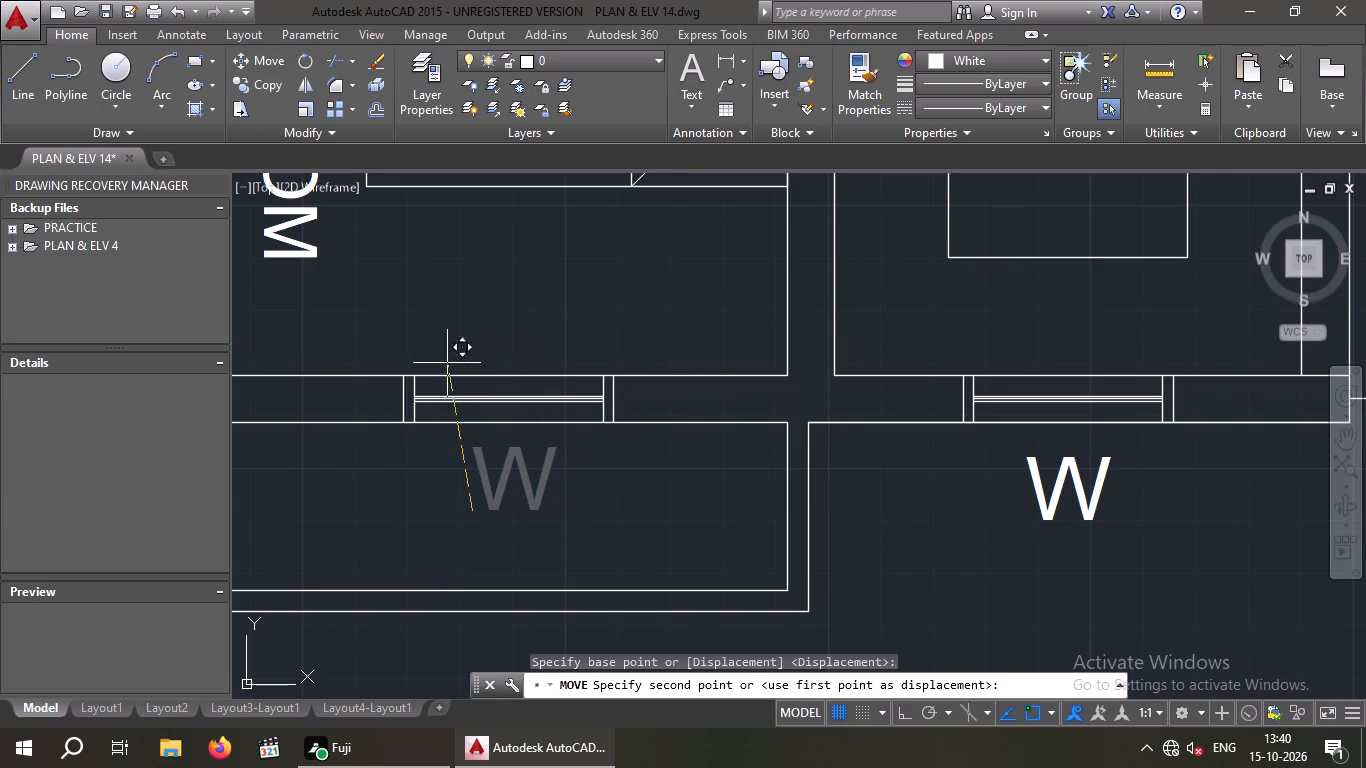
left_click(450, 364)
key("Escape")
scroll(499, 450, "down", 3)
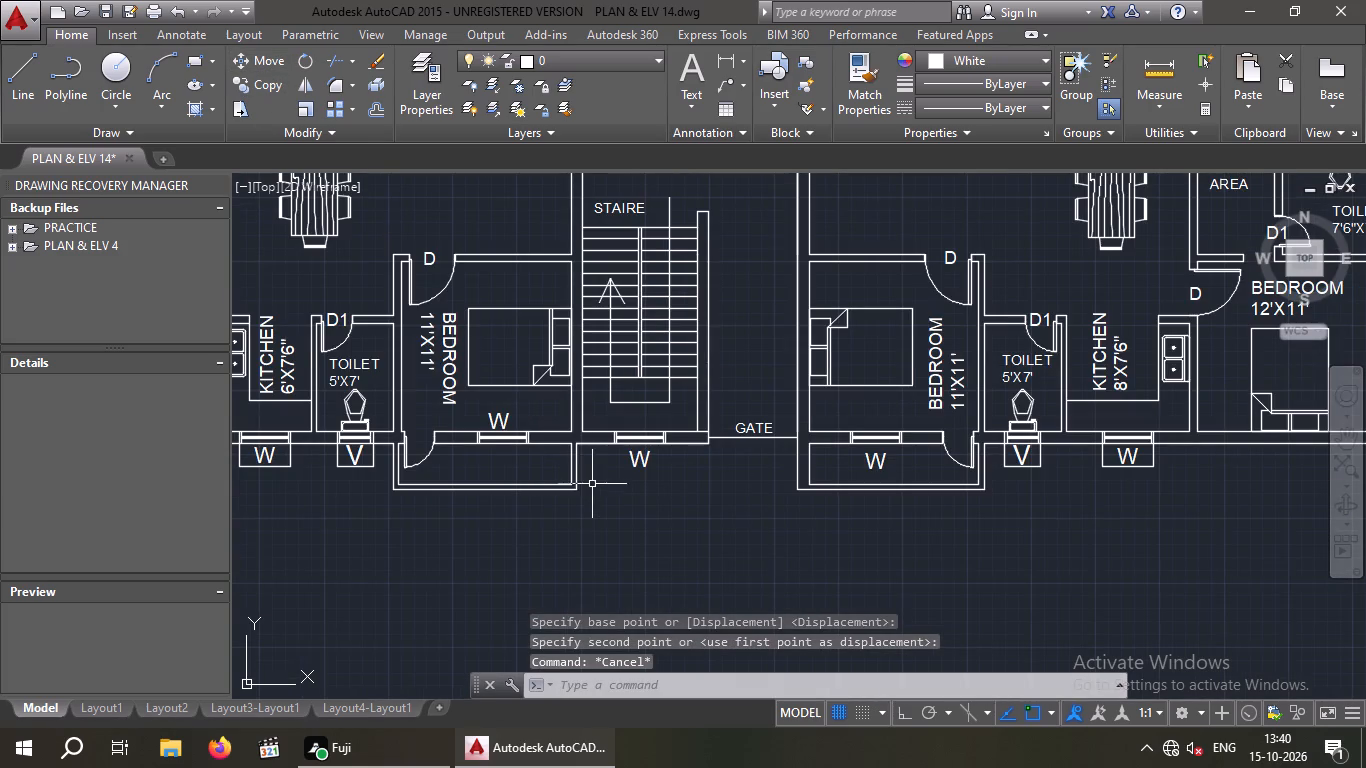
Move the W label of the 11'X11' bedroom right of the gate from the balcony to inside the bedroom, above its window.
middle_click_drag(592, 483, 404, 516)
scroll(691, 493, "up", 3)
left_click_drag(728, 486, 675, 505)
left_click(598, 515)
left_click(259, 61)
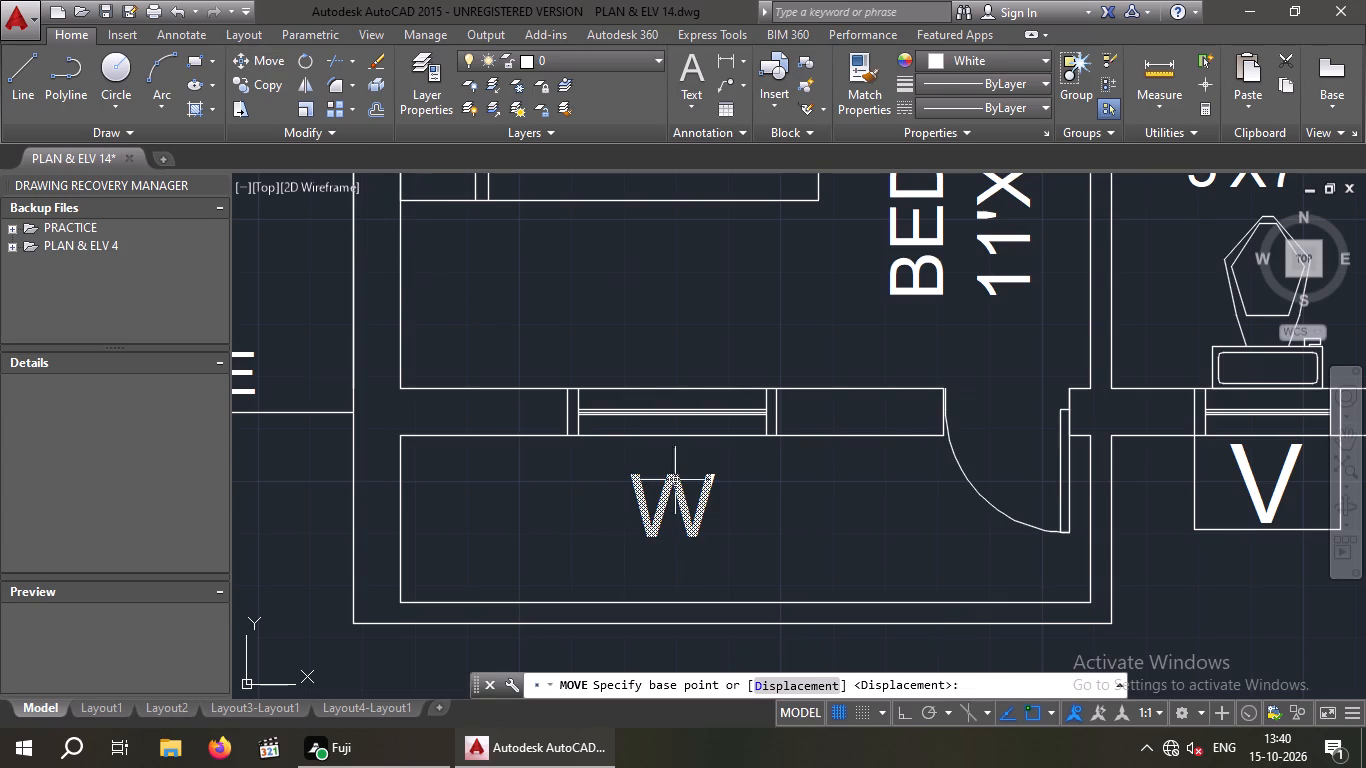
left_click(630, 477)
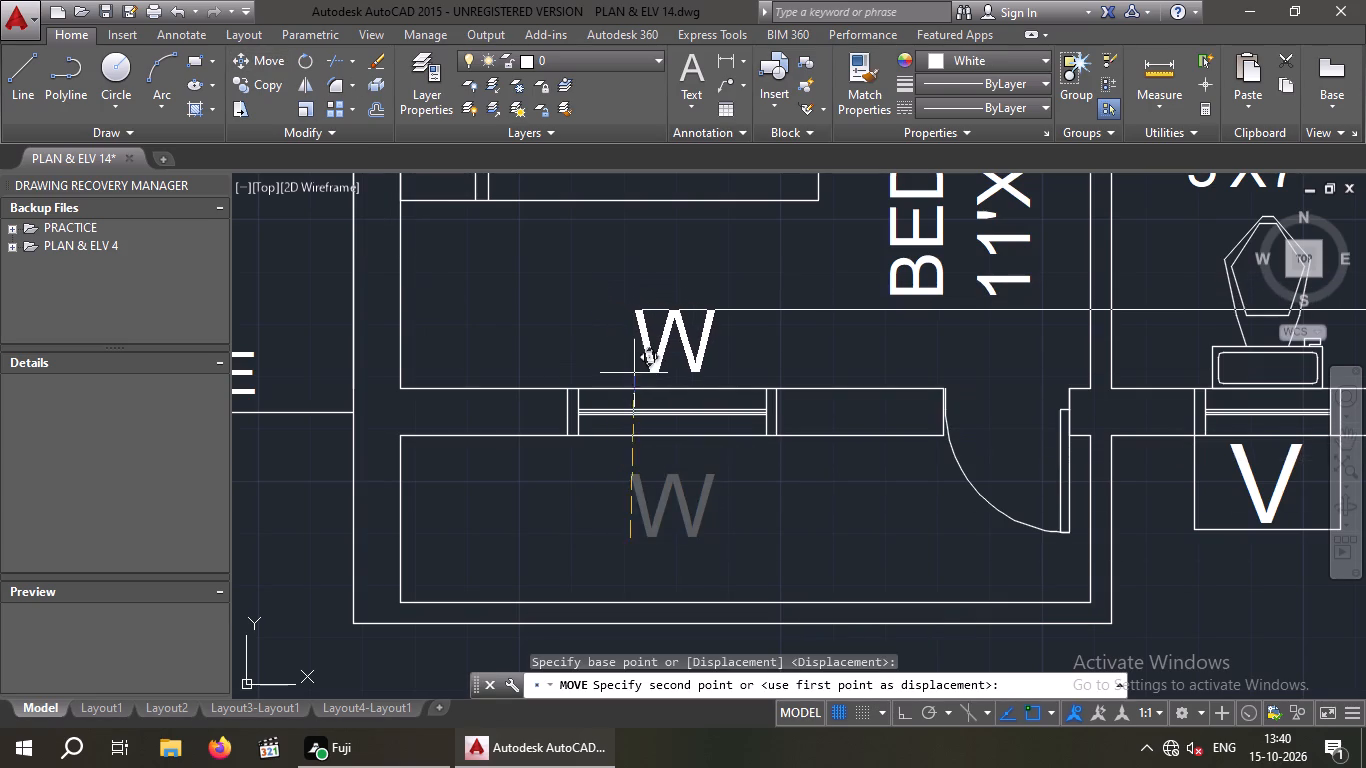
left_click(634, 373)
key("Escape")
Copy the BEDROOM 13'X11' label from the left flat into the front balcony of the 11'X11' bedroom left of the staircase.
scroll(629, 413, "down", 3)
scroll(653, 508, "down", 1)
middle_click_drag(665, 518, 726, 539)
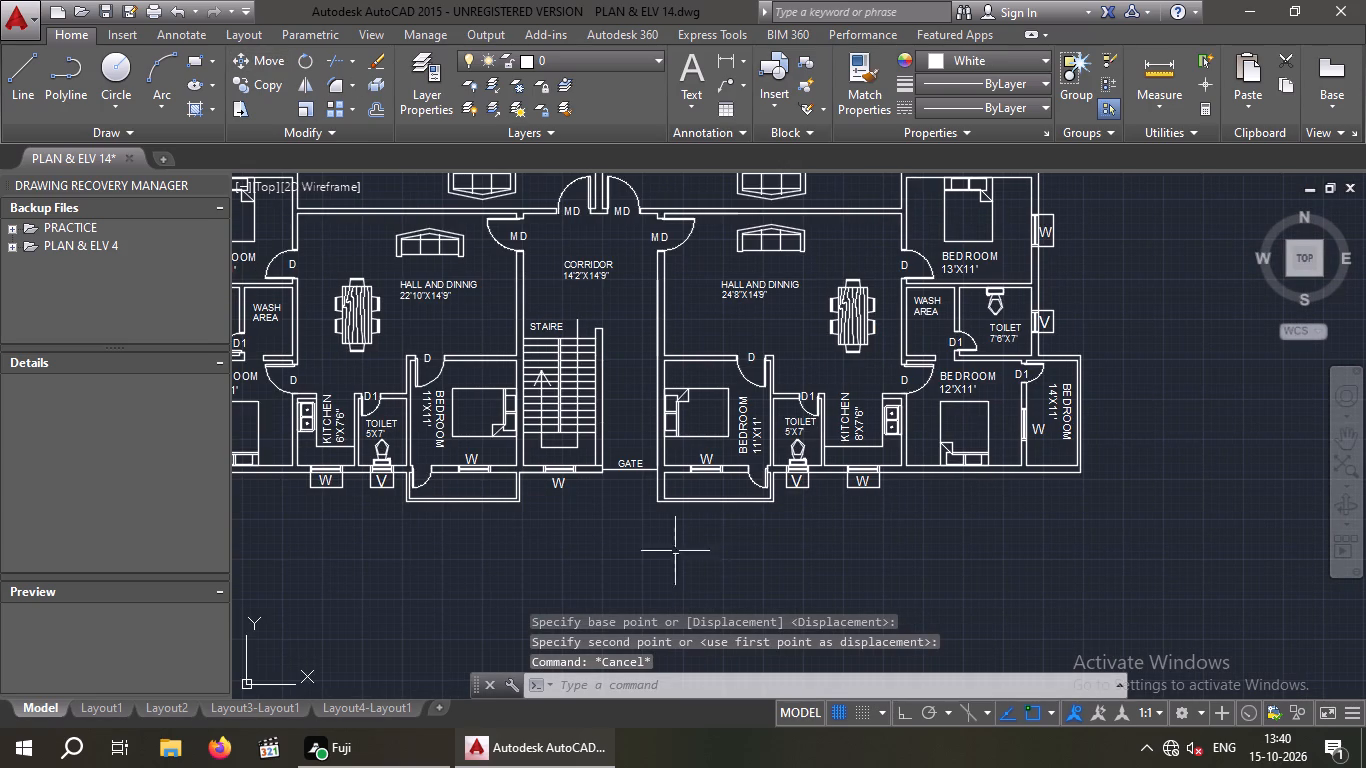
middle_click_drag(548, 544, 652, 544)
middle_click(652, 544)
middle_click_drag(663, 463, 662, 502)
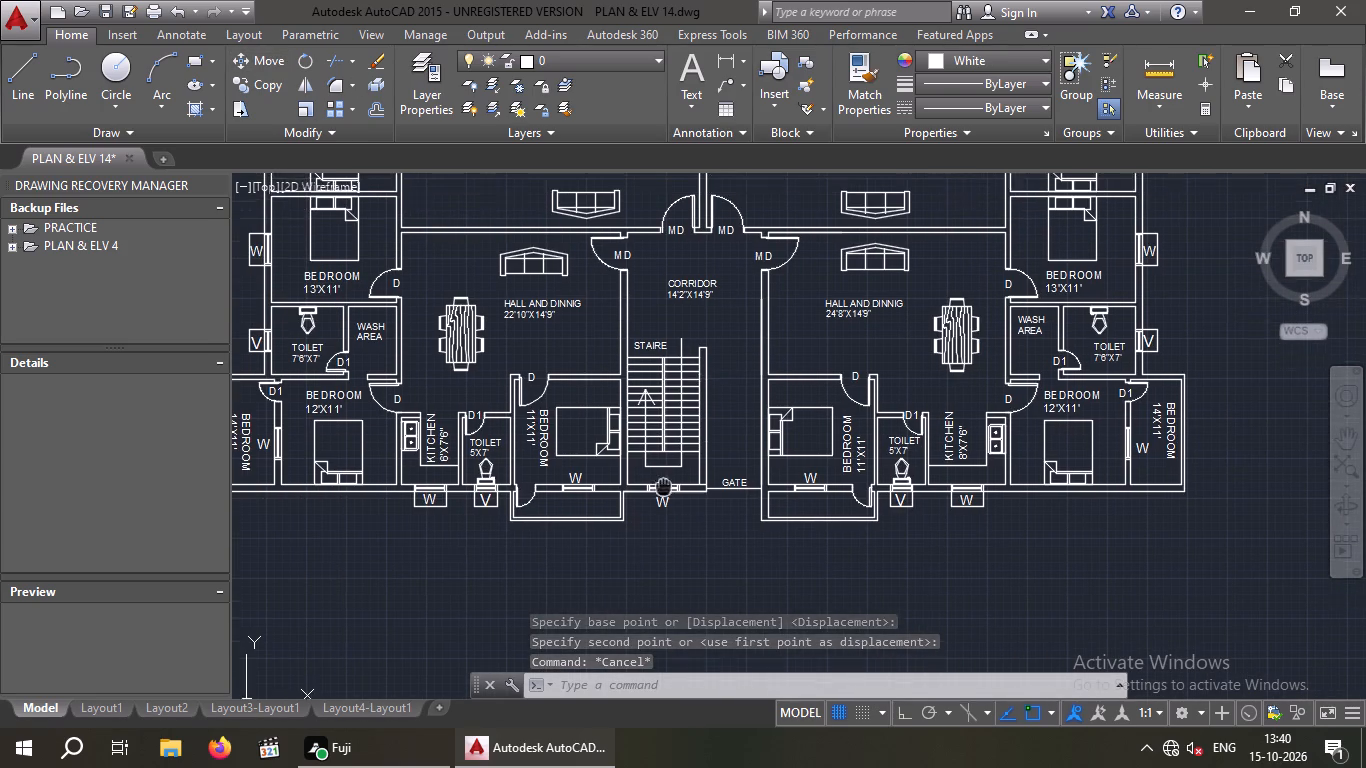
middle_click_drag(662, 502, 633, 563)
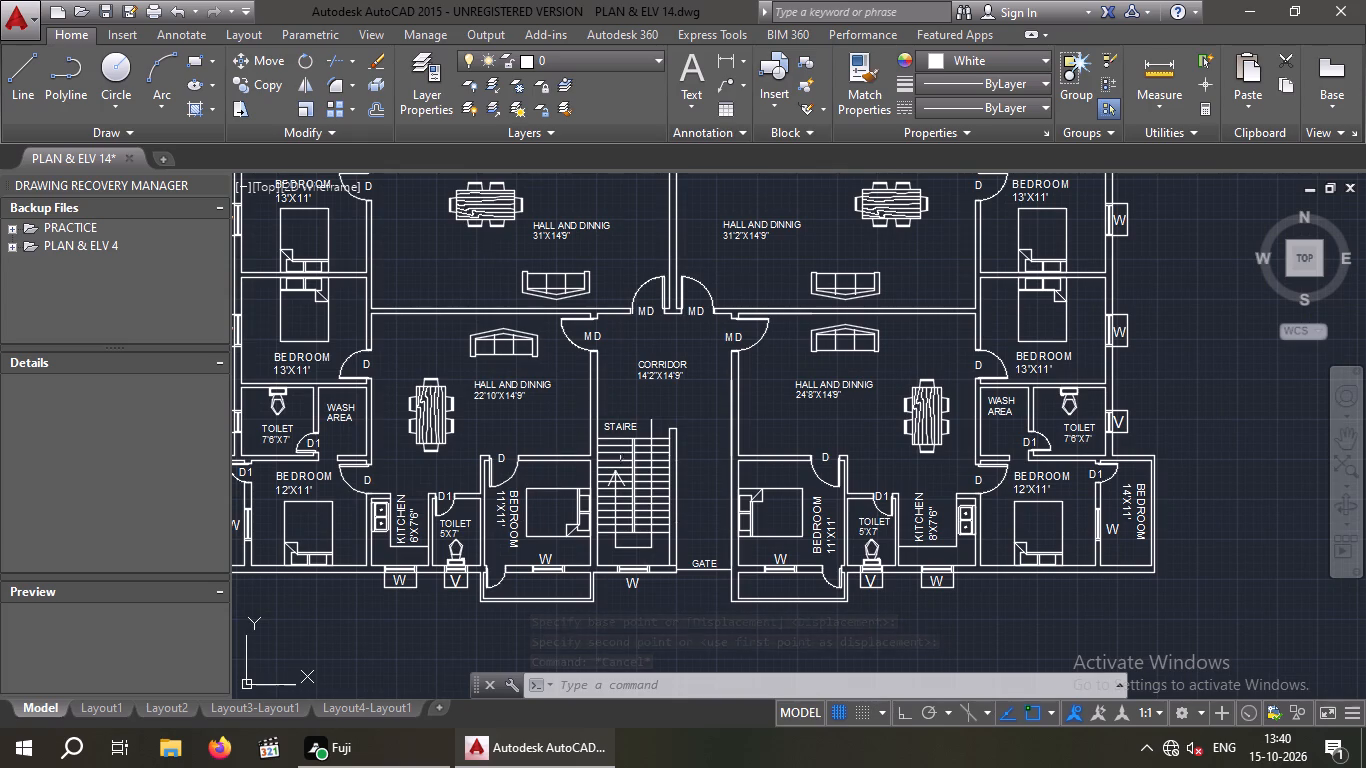
scroll(296, 368, "up", 1)
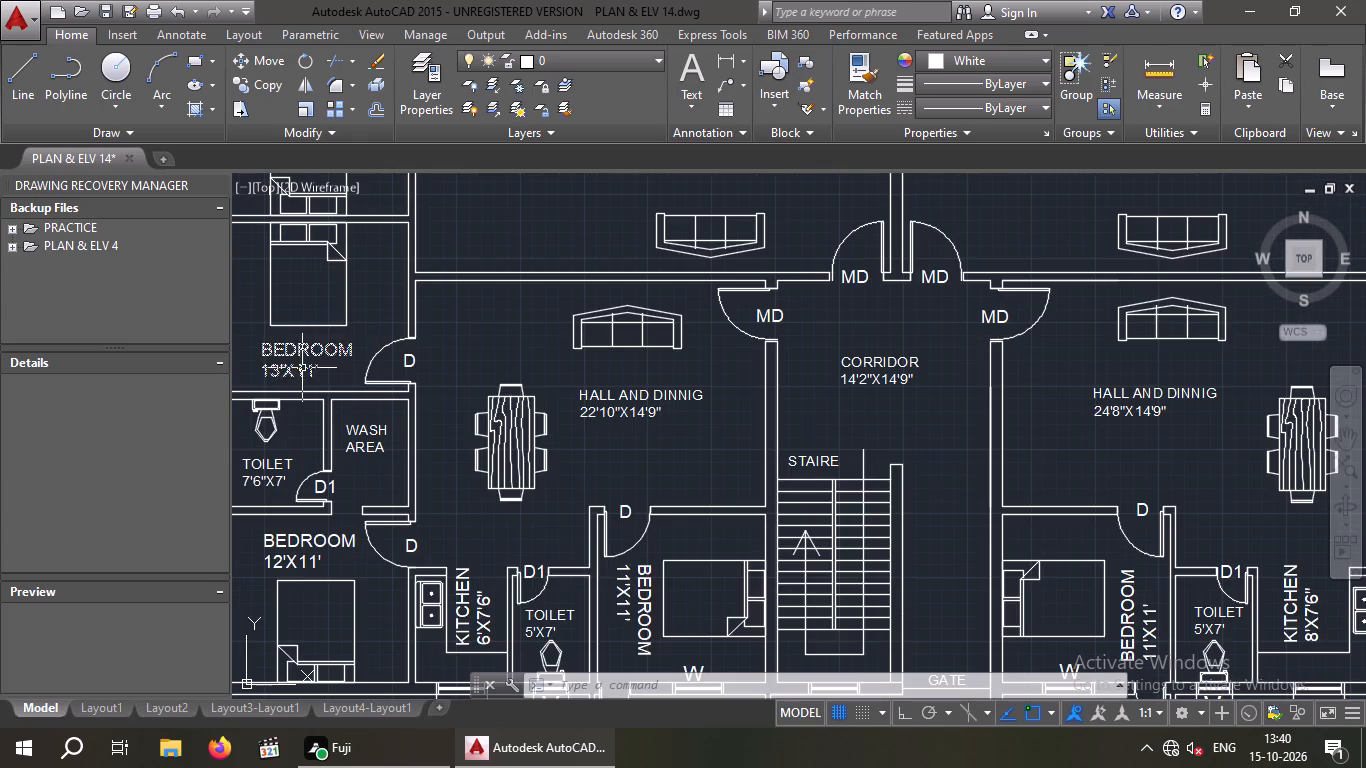
left_click(302, 368)
left_click(272, 84)
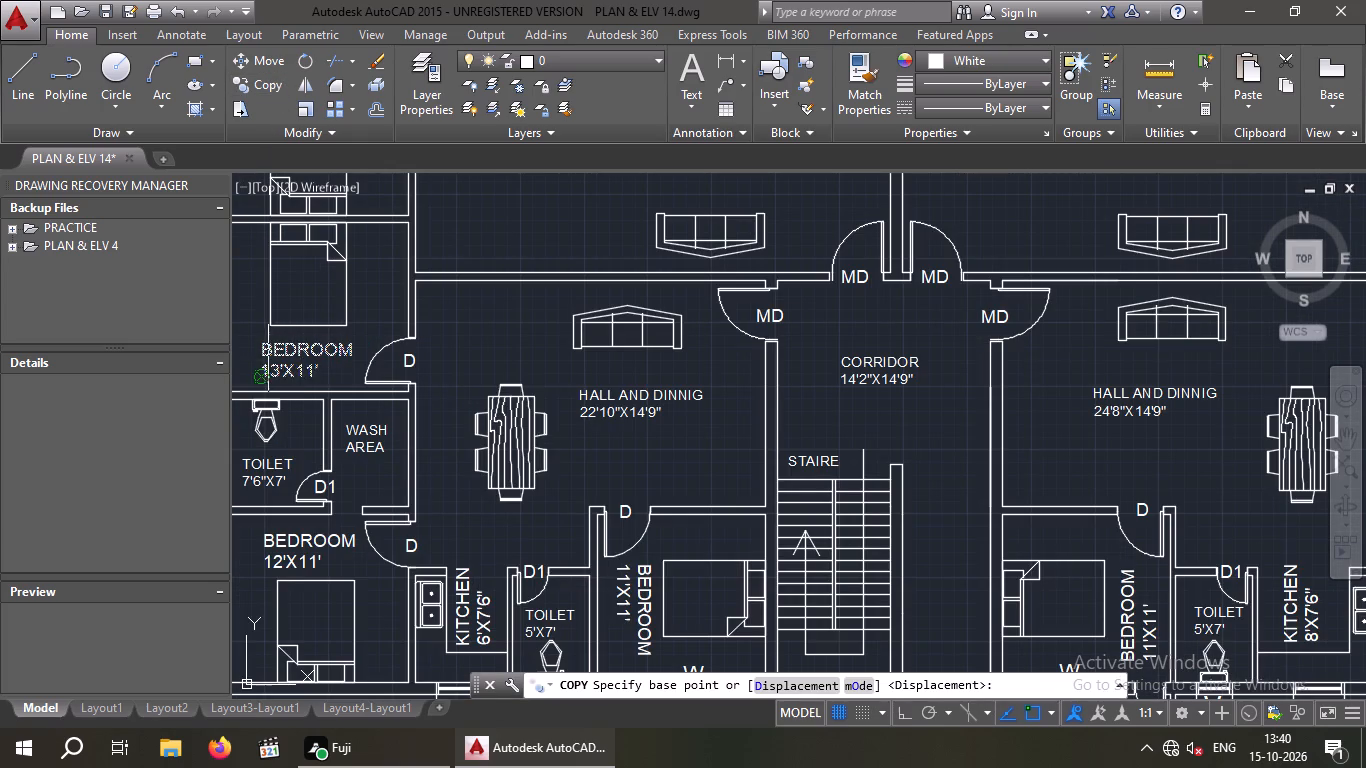
left_click(266, 359)
scroll(289, 353, "down", 2)
scroll(421, 517, "up", 3)
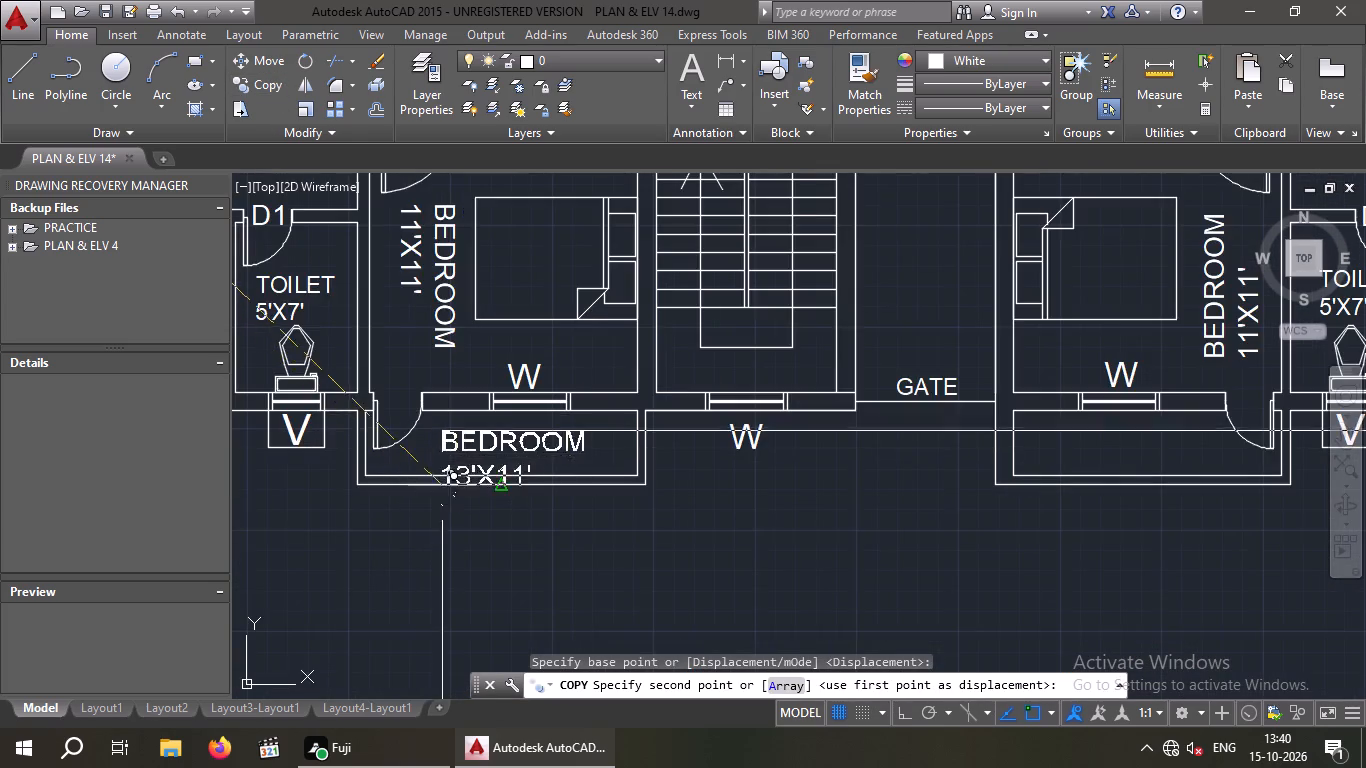
scroll(441, 481, "up", 2)
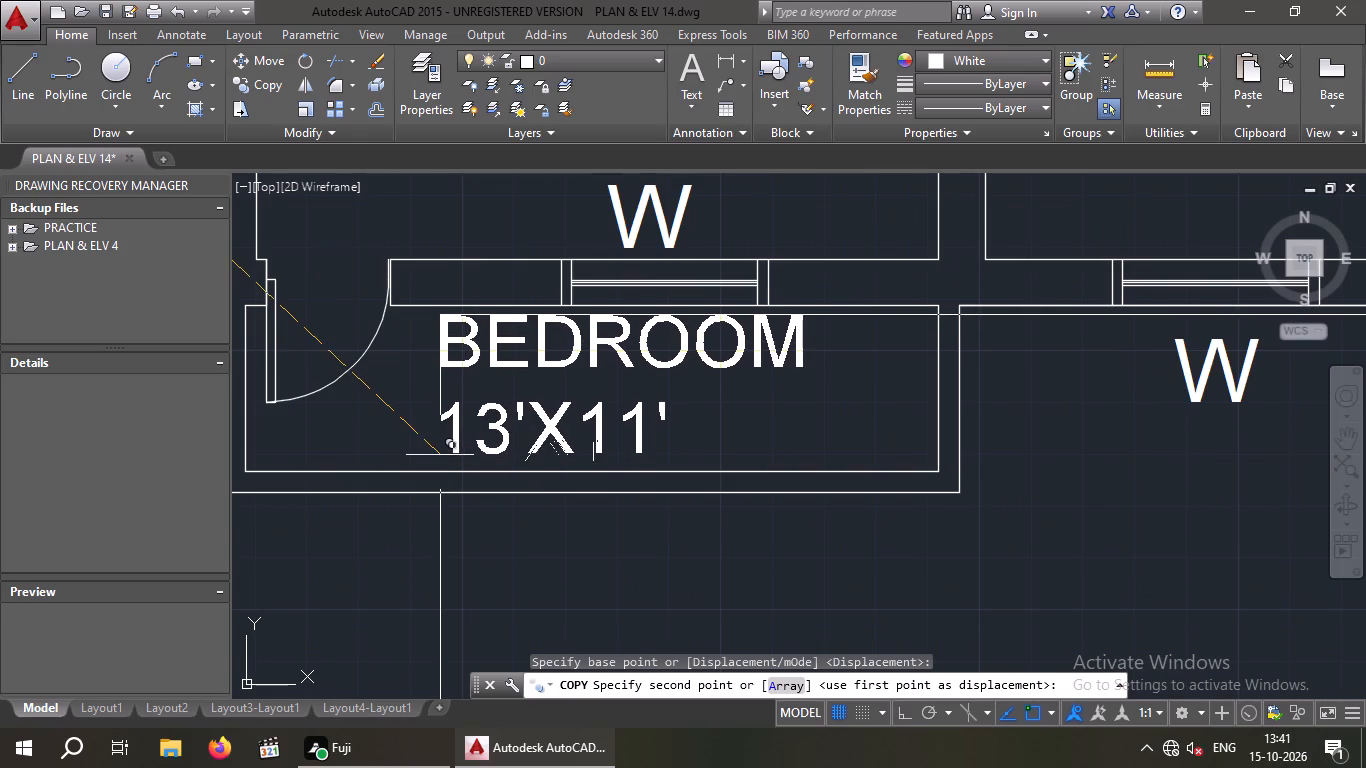
left_click(440, 457)
Place another copy of the BEDROOM 13'X11' label in the front balcony right of the gate and end the copying.
scroll(466, 467, "down", 3)
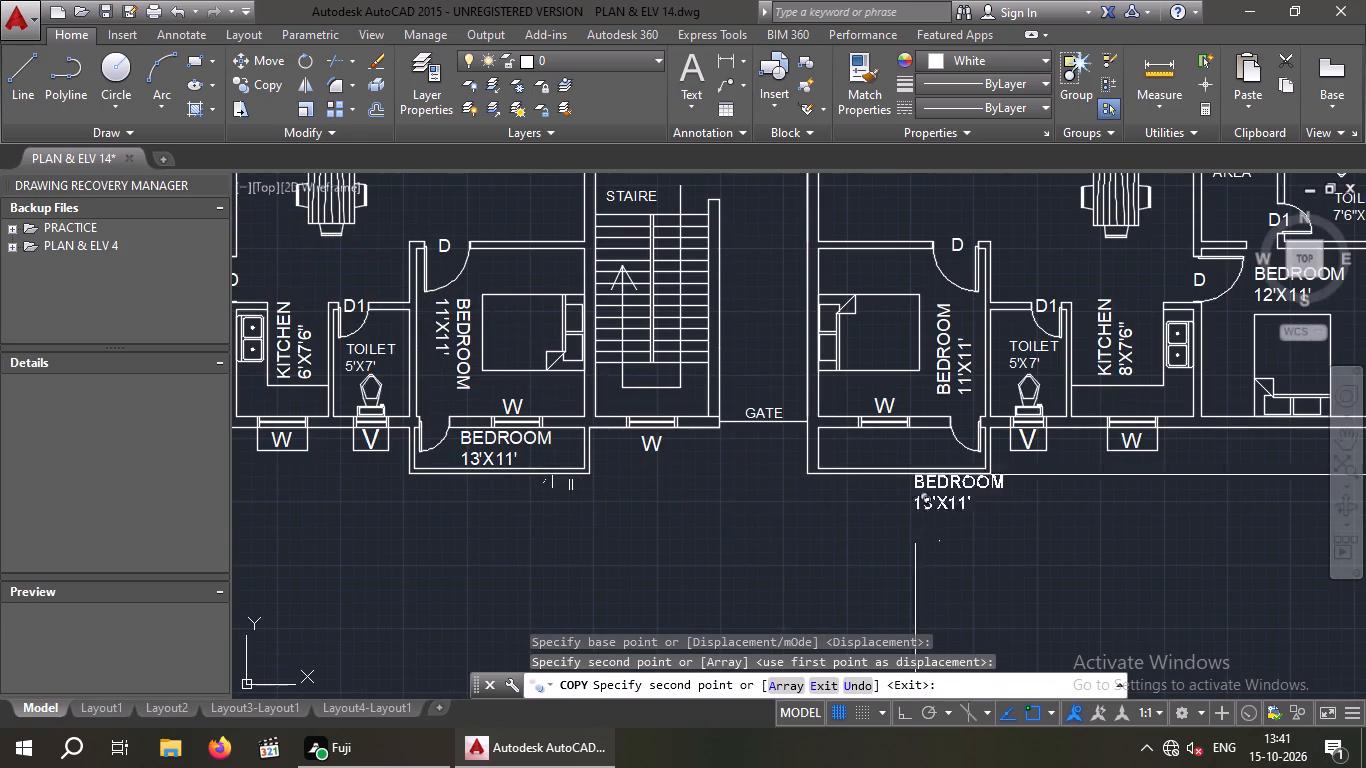
scroll(871, 490, "up", 2)
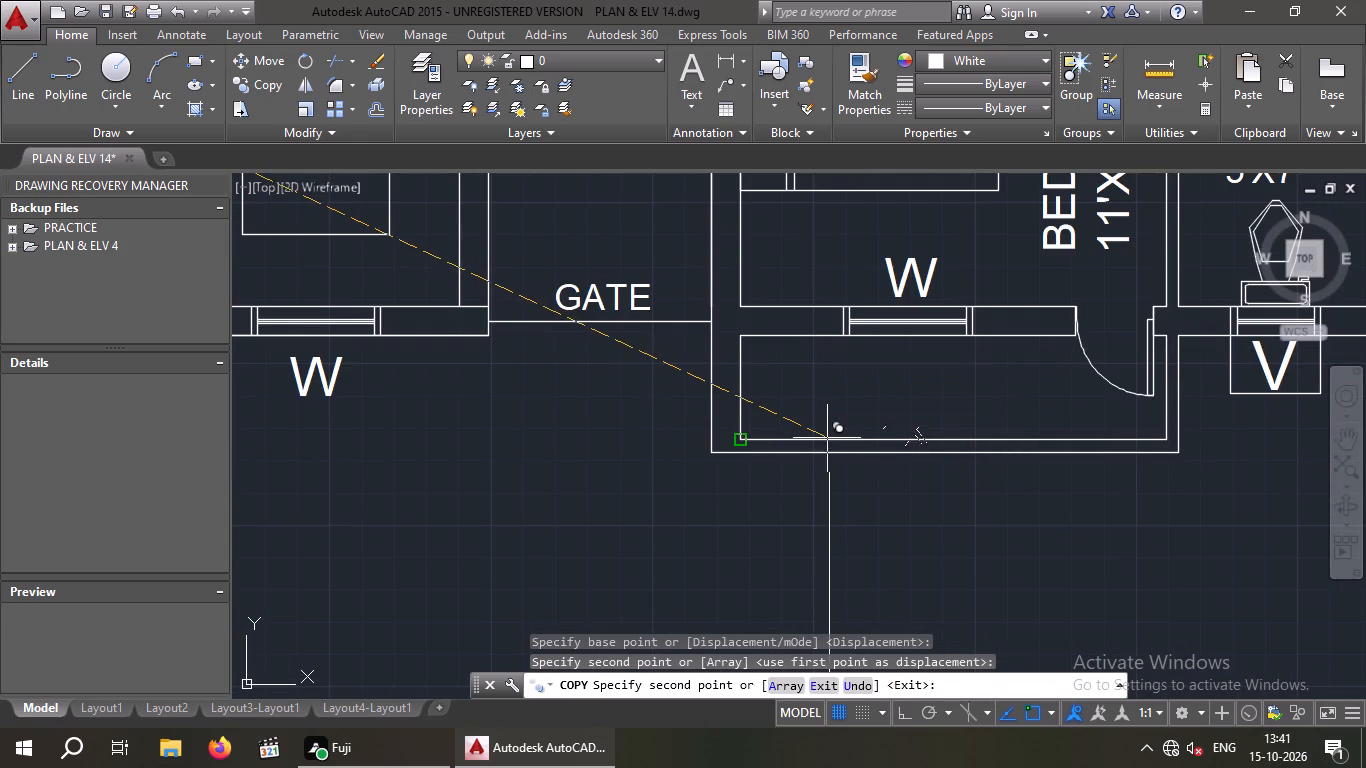
left_click(827, 434)
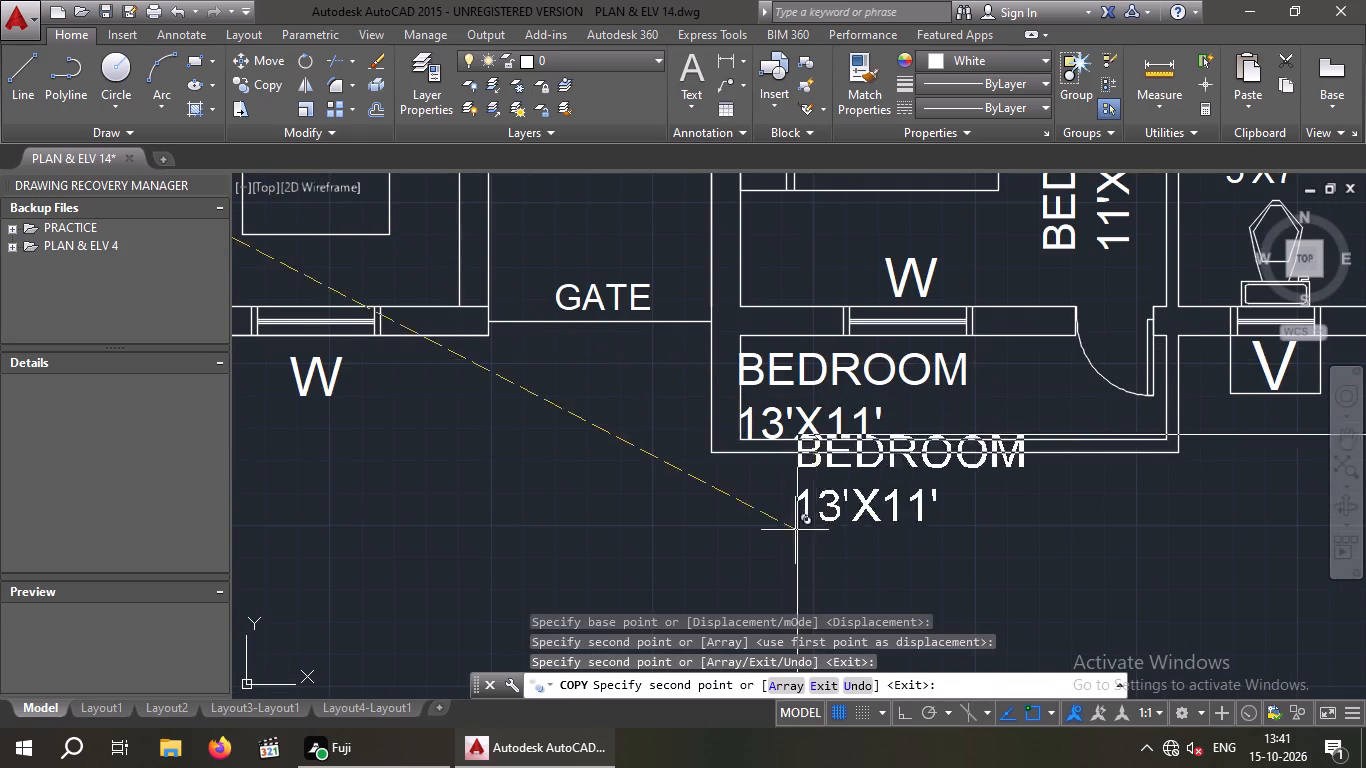
key("Escape")
key("Escape")
Draw a 3' line straight outward from the rear wall at the outer side of the left-hand rear 14'X11' bedroom.
scroll(681, 501, "down", 2)
middle_click_drag(659, 523, 748, 530)
scroll(743, 530, "down", 2)
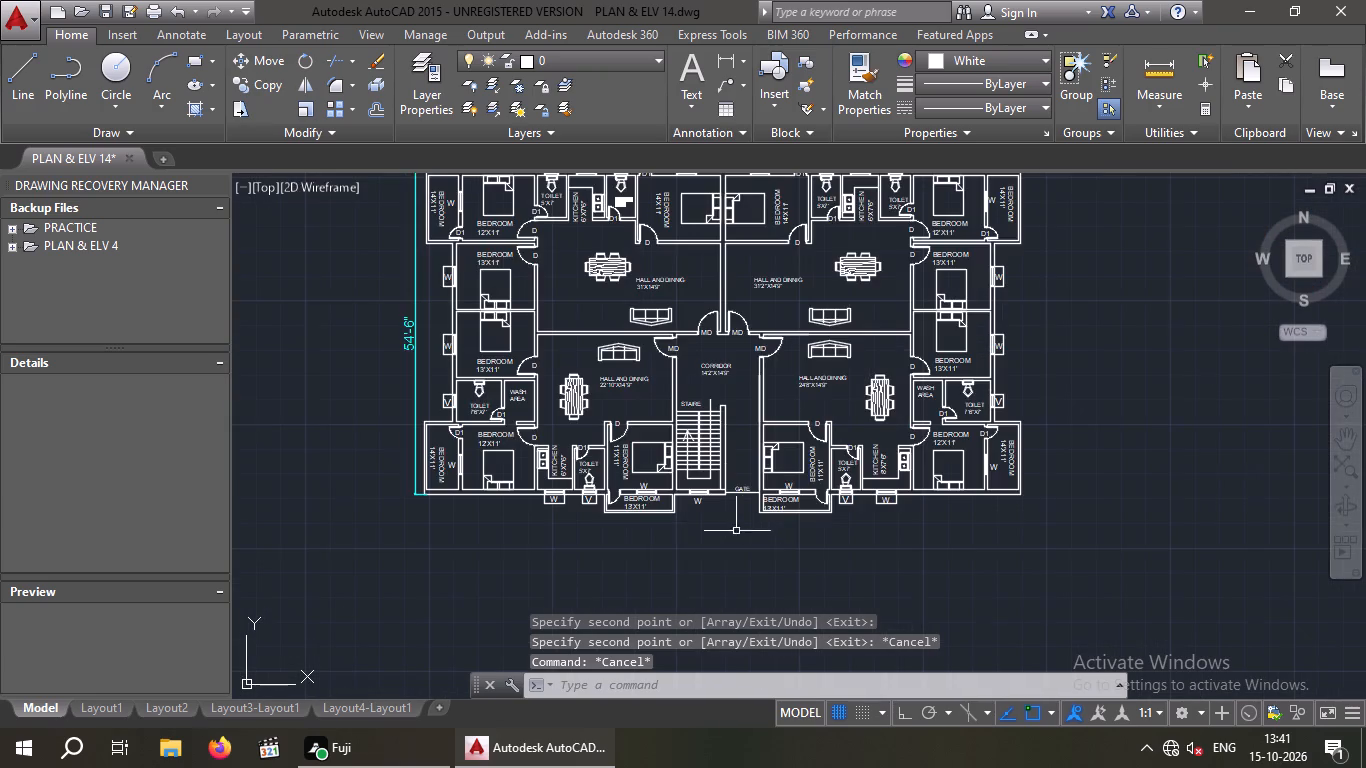
scroll(710, 528, "down", 1)
scroll(705, 305, "up", 4)
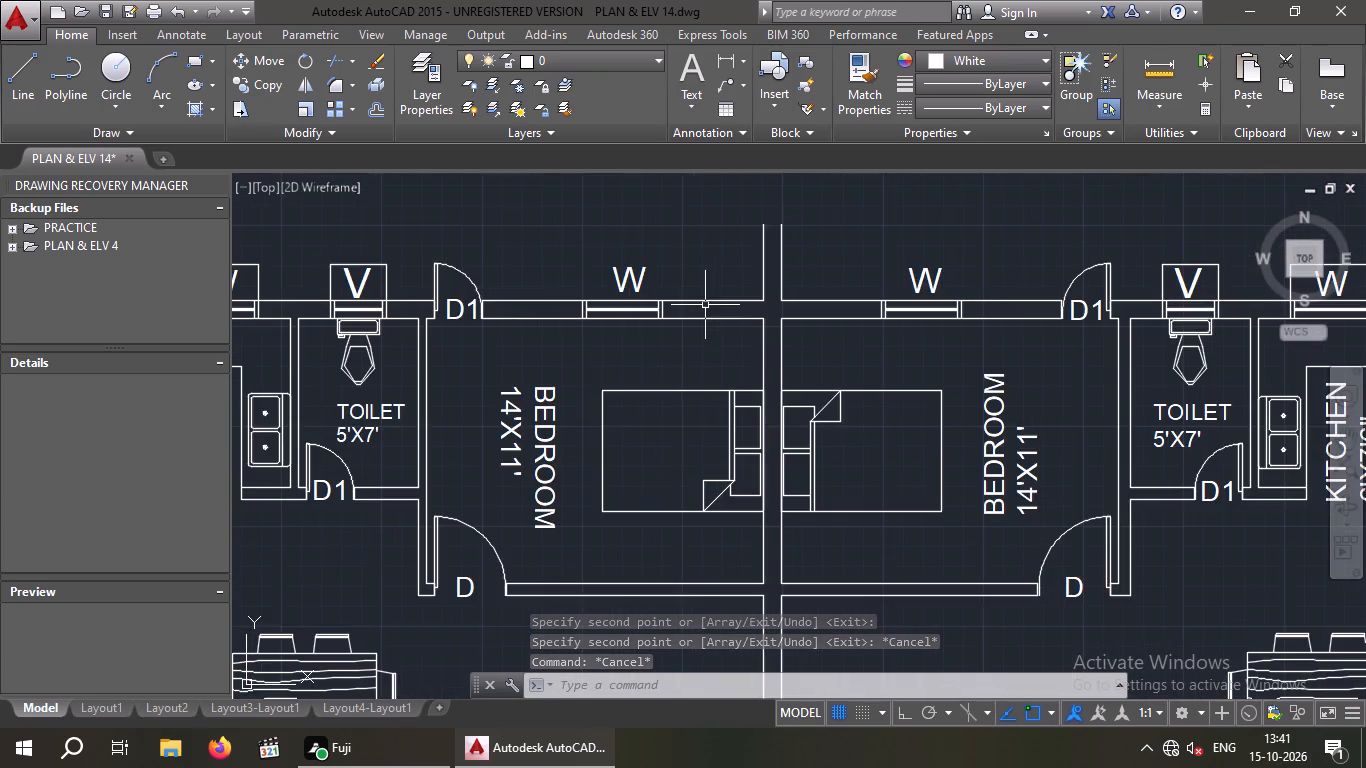
middle_click_drag(697, 333, 671, 427)
scroll(413, 376, "up", 2)
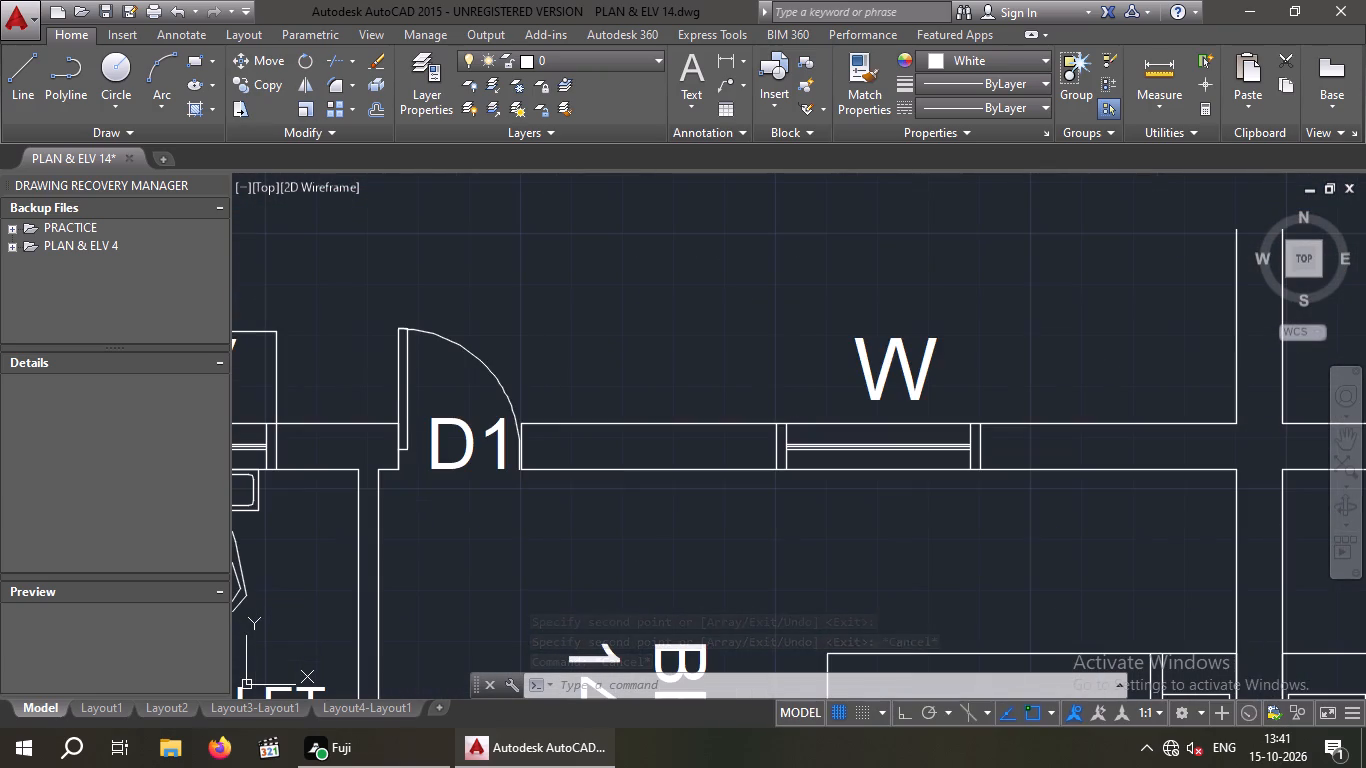
key("l")
key("Return")
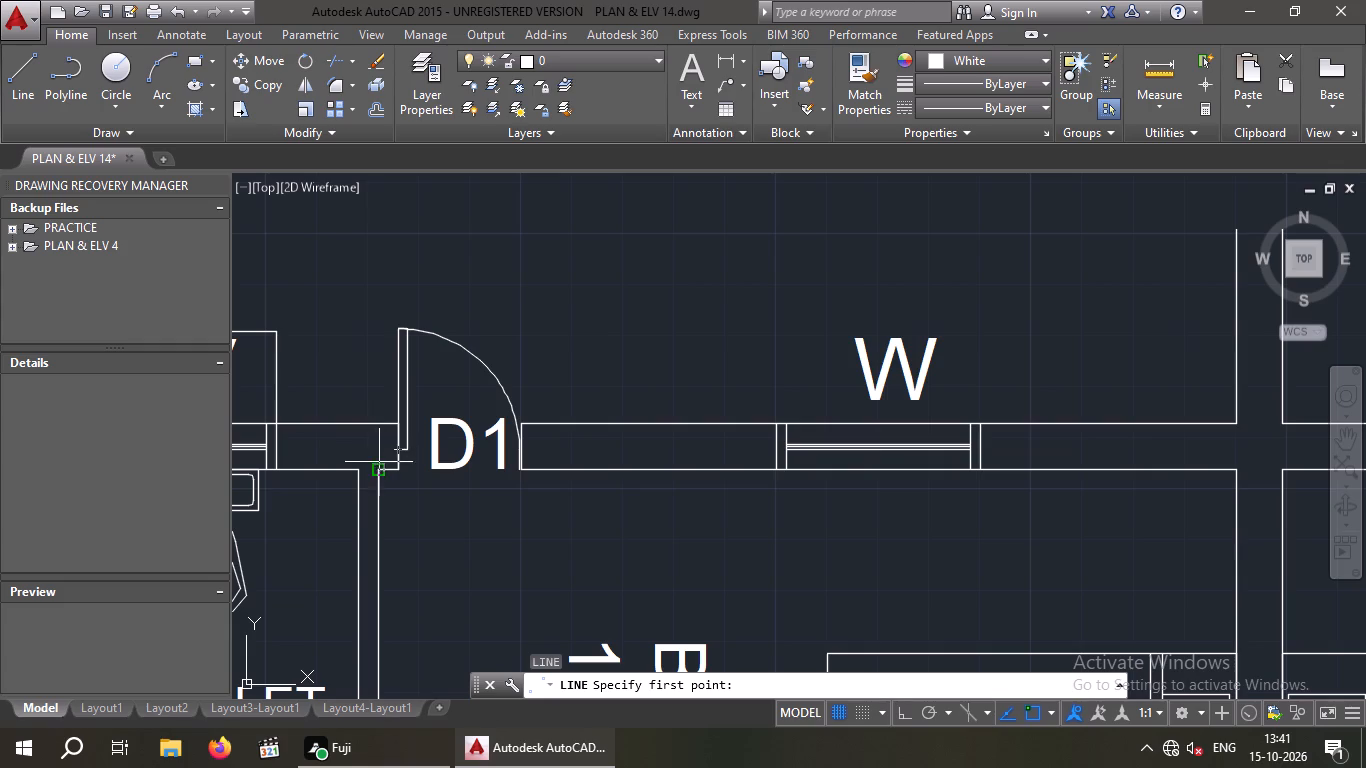
left_click_drag(382, 424, 386, 412)
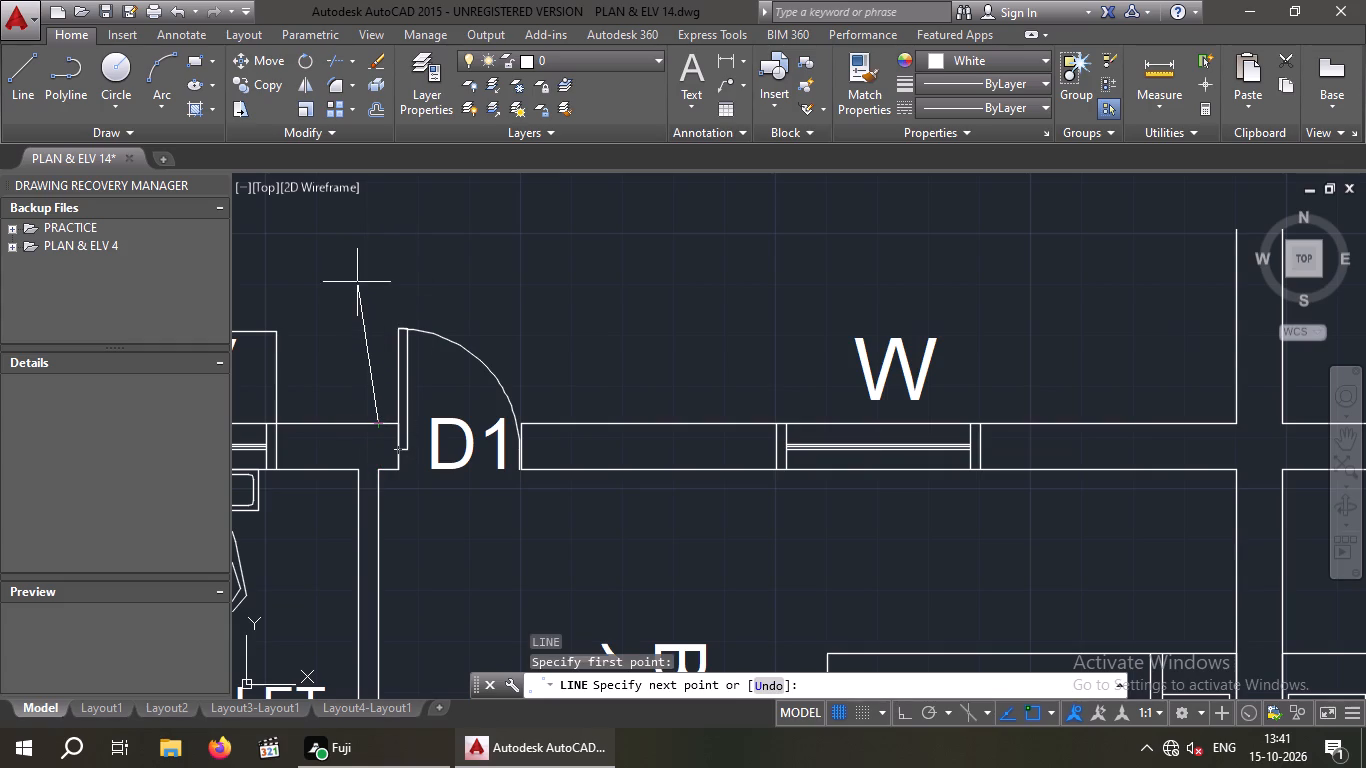
key("F8")
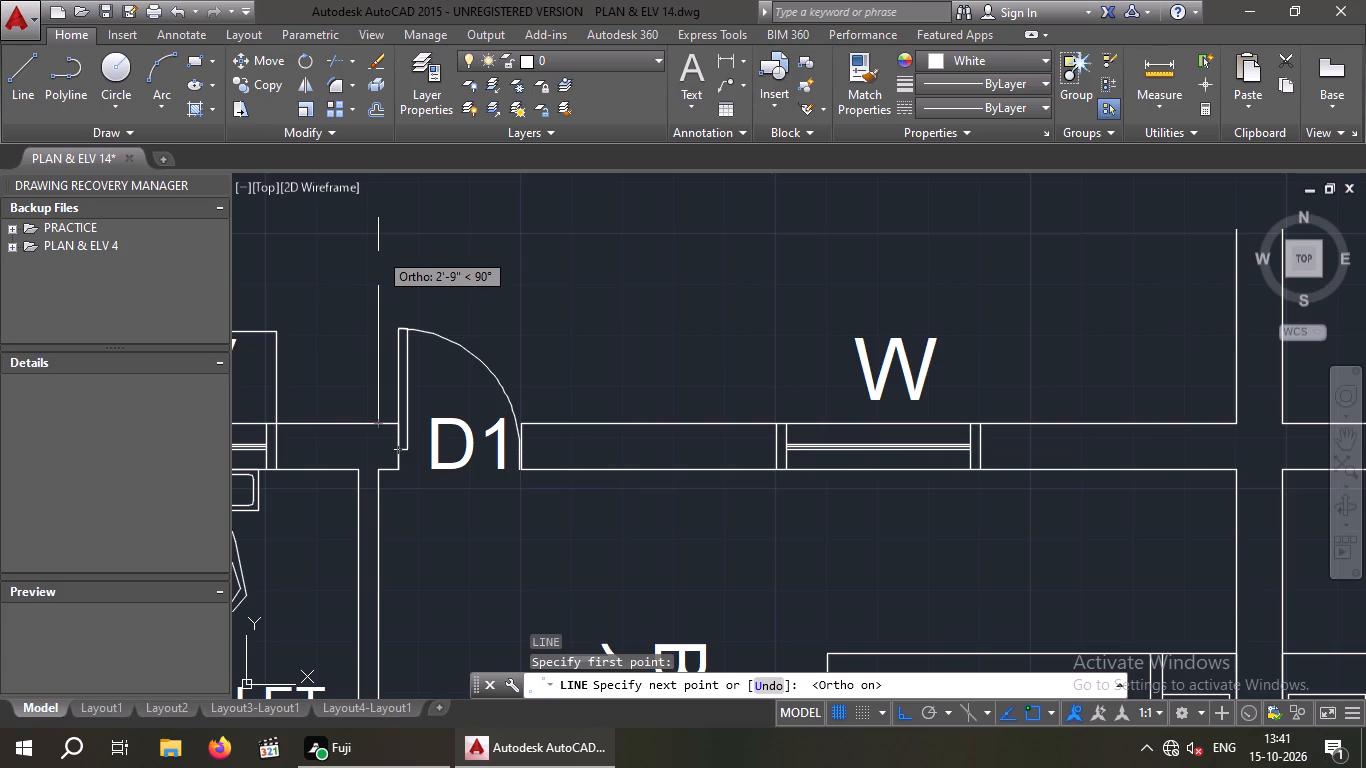
type("3'")
key("Return")
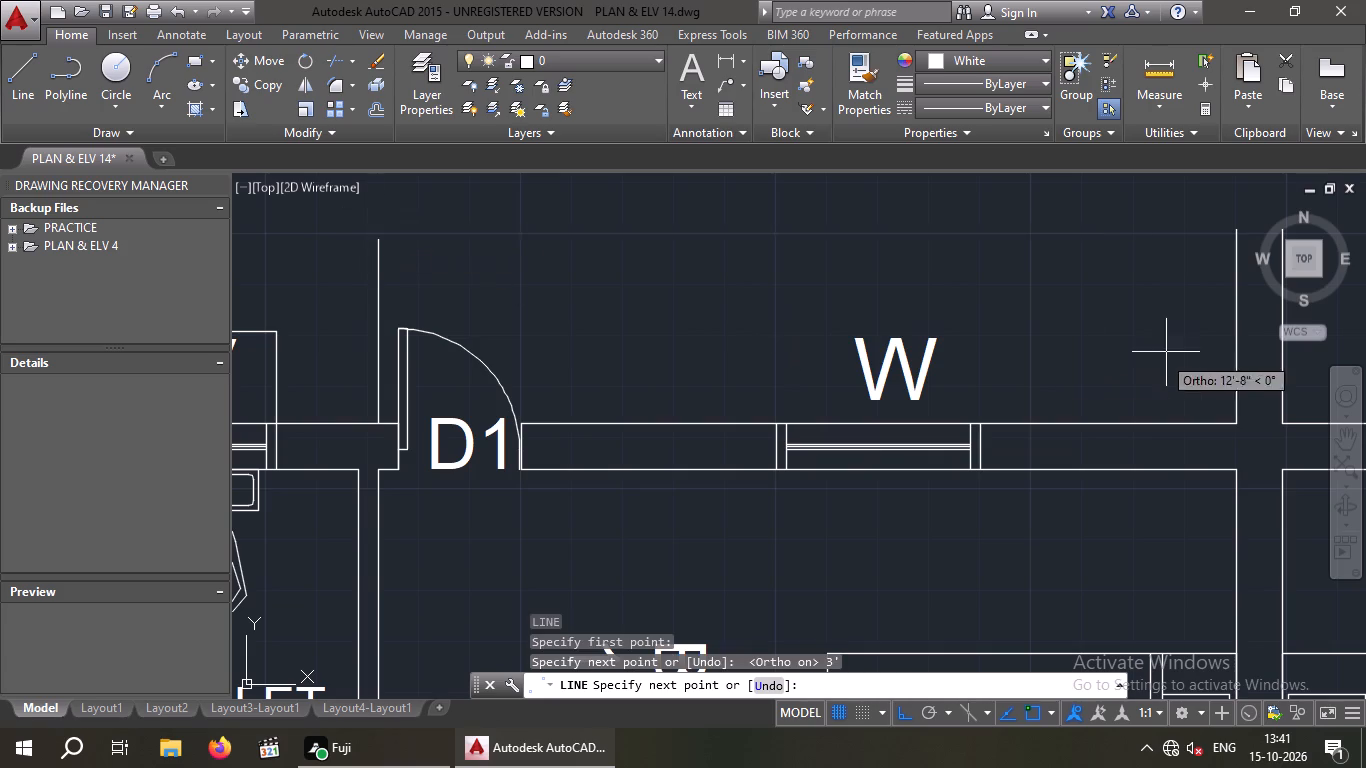
Continue the line across both rear 14'X11' bedrooms to the right-hand bedroom's outer side, and bring it back to the rear wall.
middle_click_drag(1074, 293, 799, 433)
scroll(921, 395, "down", 2)
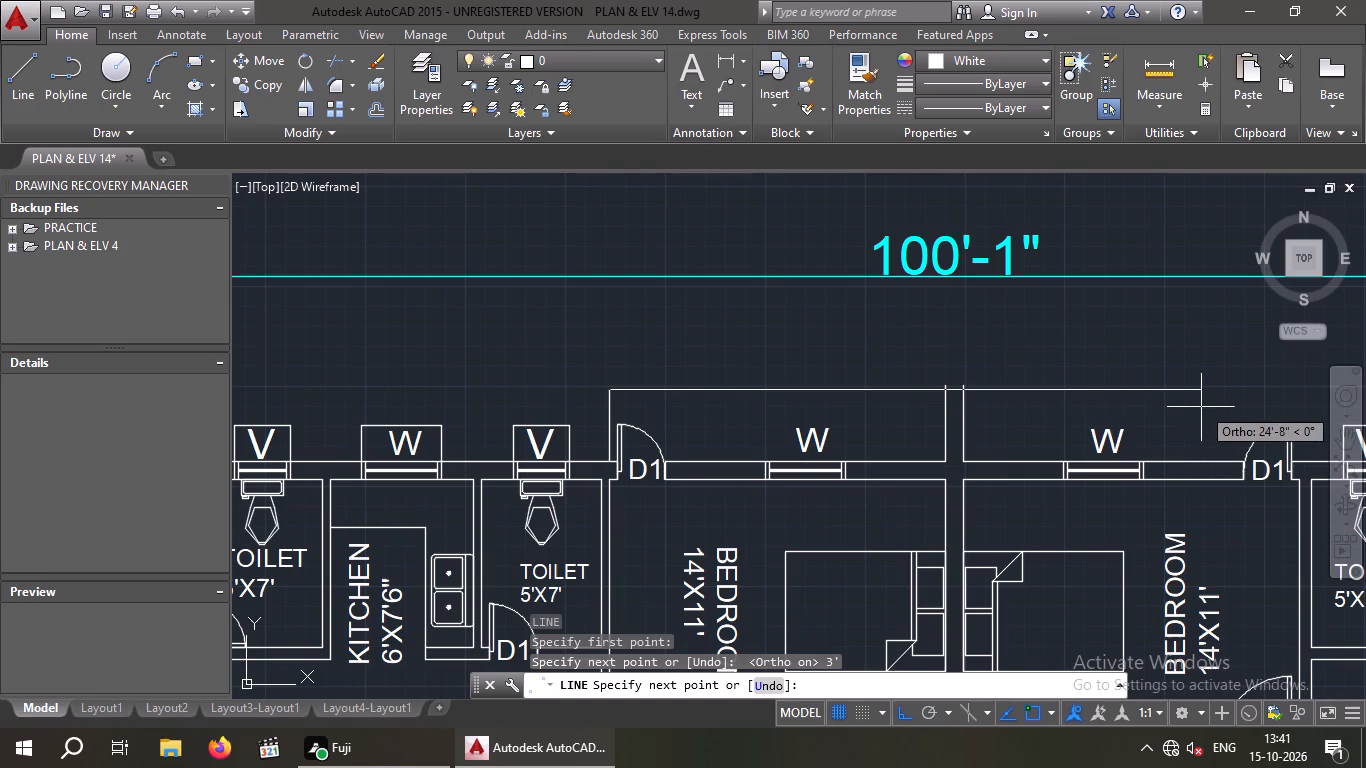
middle_click_drag(1219, 406, 774, 371)
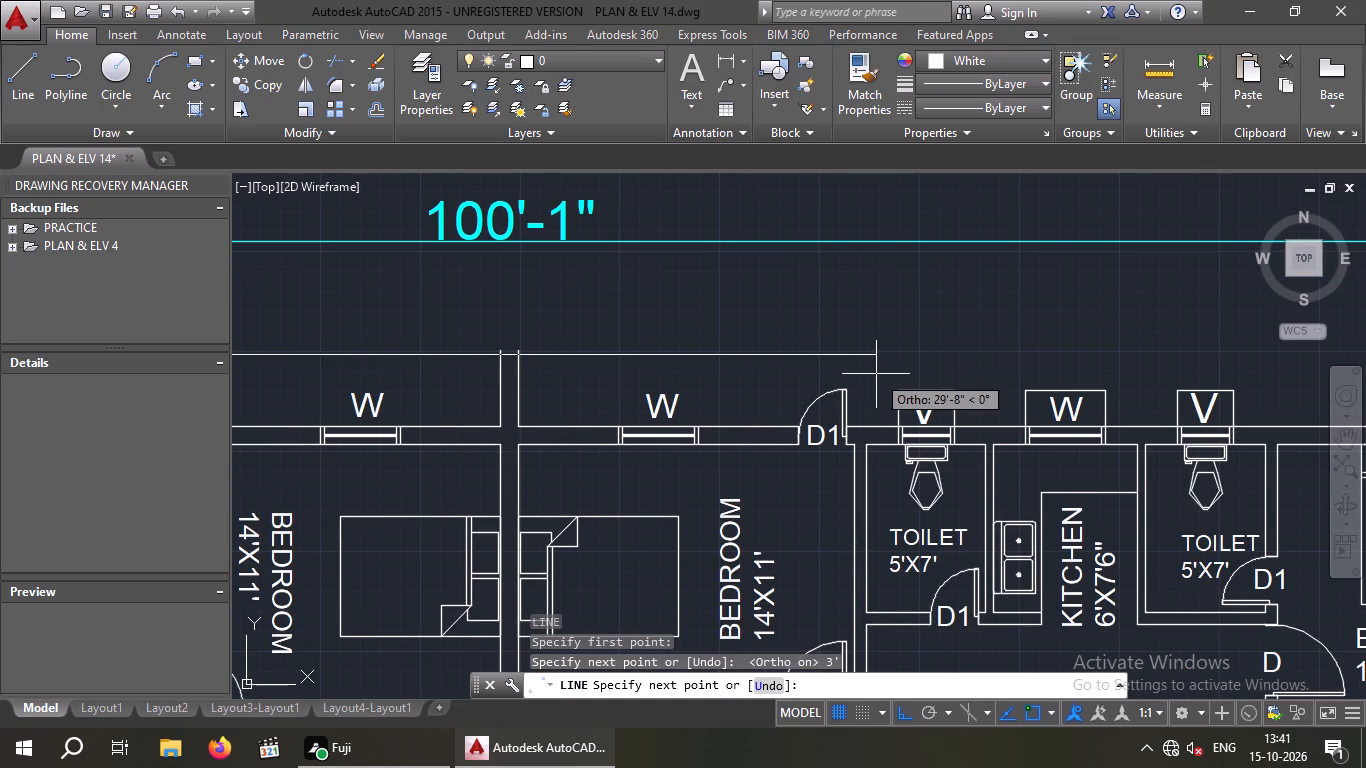
scroll(871, 378, "up", 2)
scroll(871, 378, "down", 3)
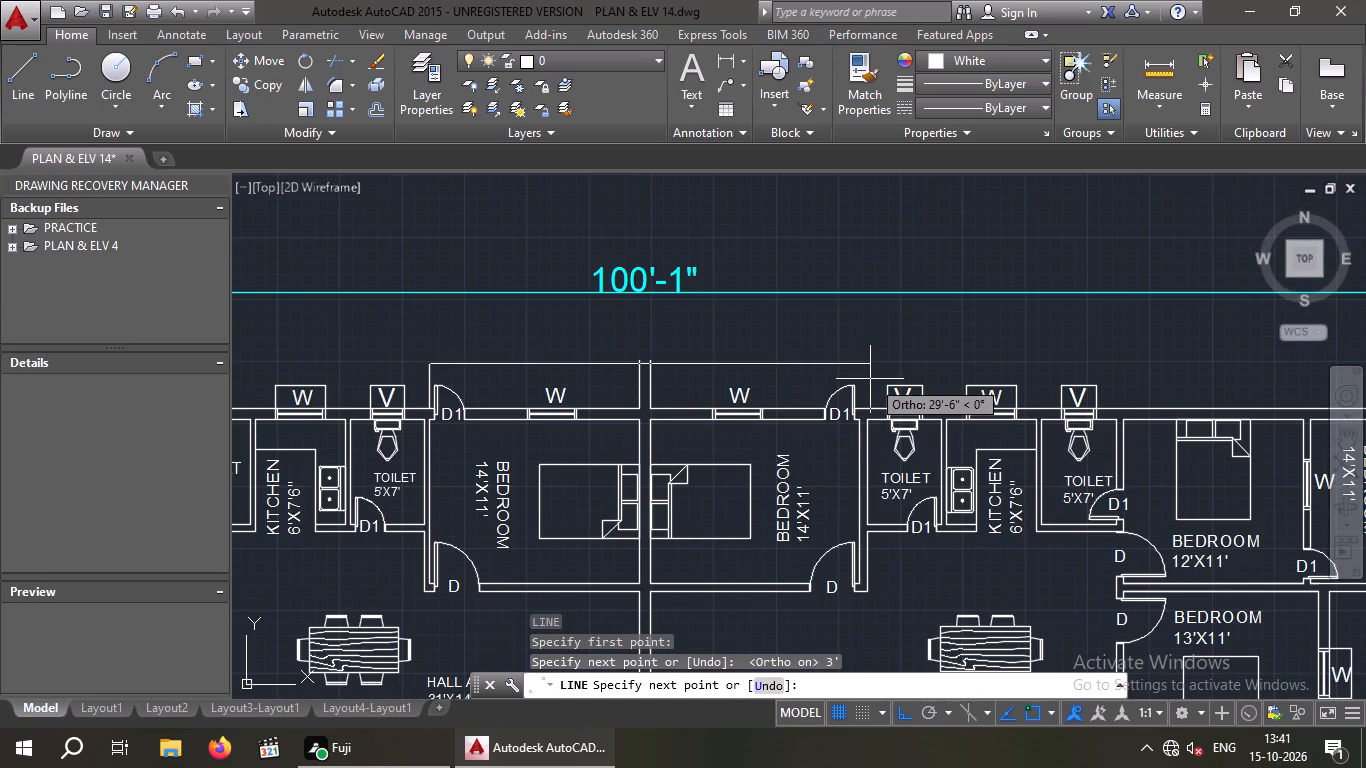
scroll(859, 380, "up", 2)
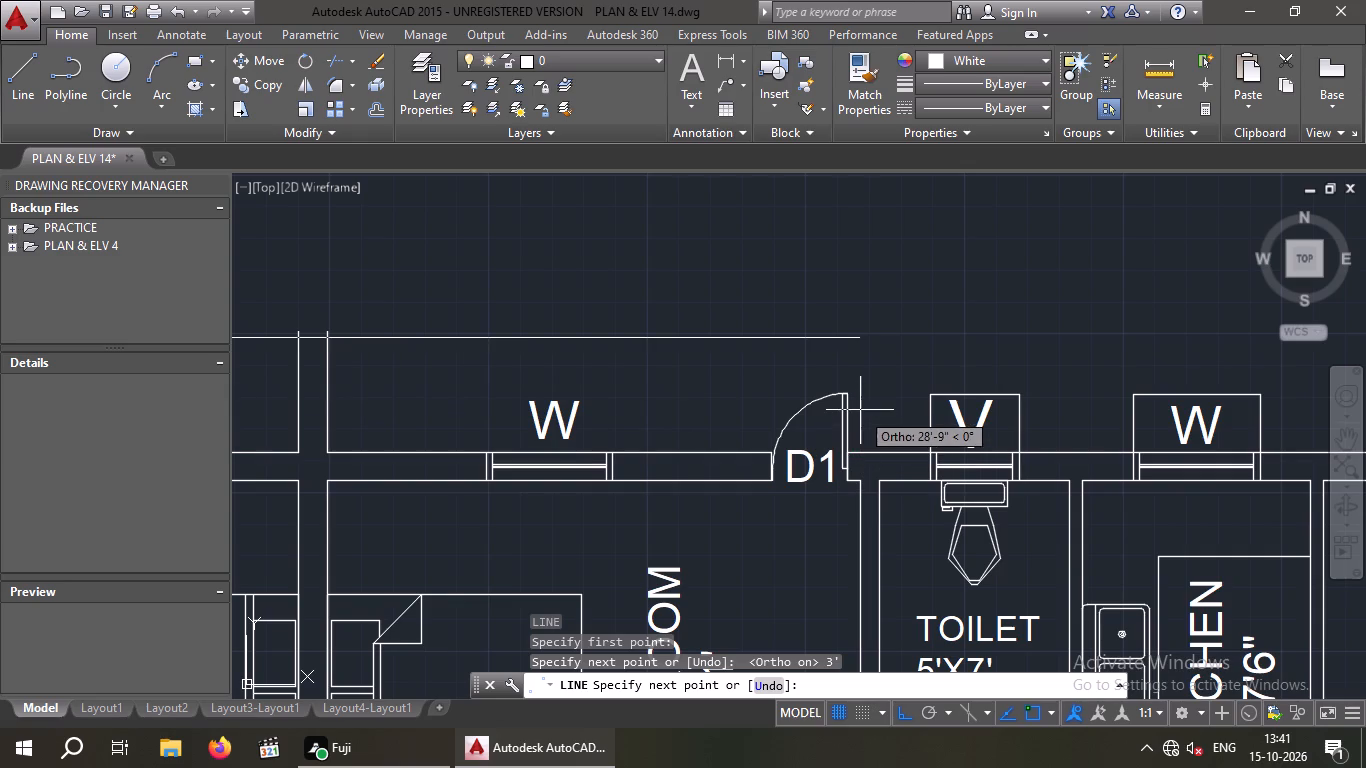
middle_click_drag(860, 410, 581, 352)
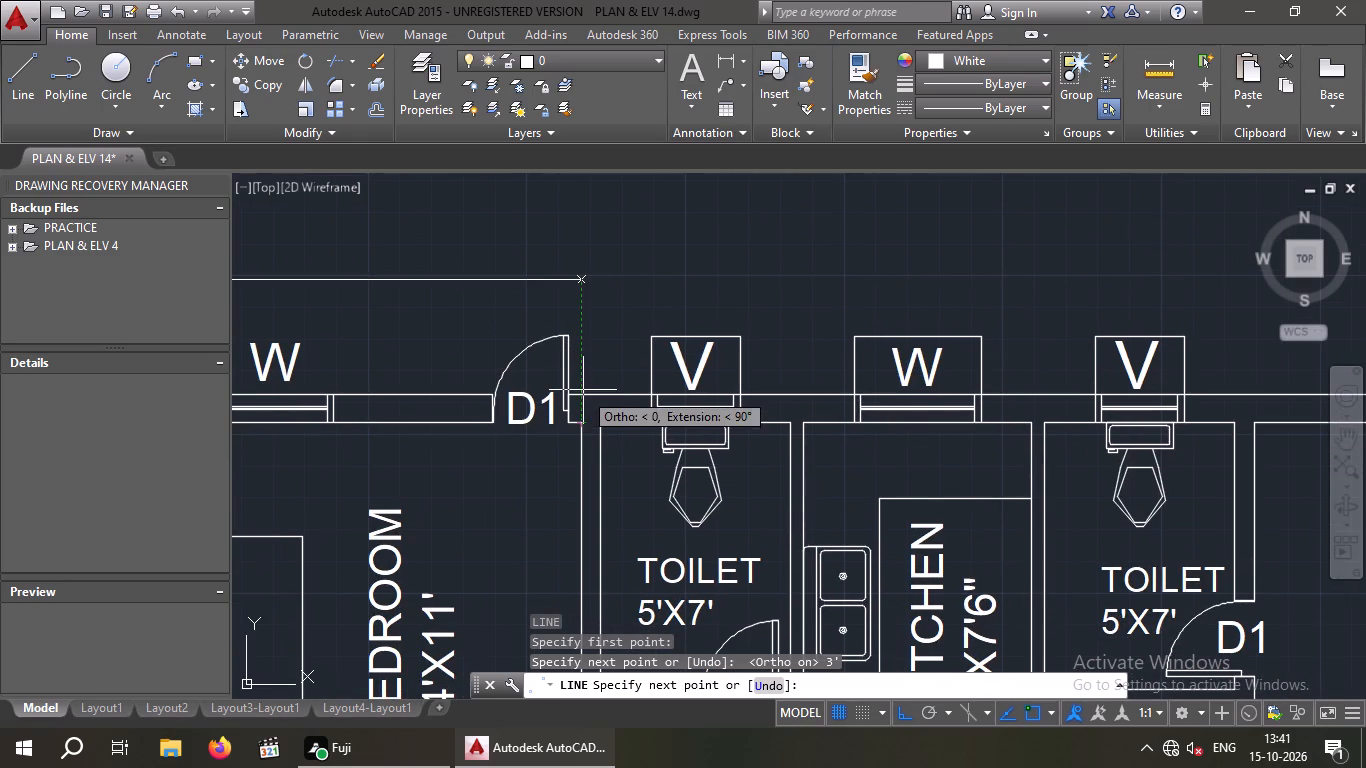
left_click(582, 278)
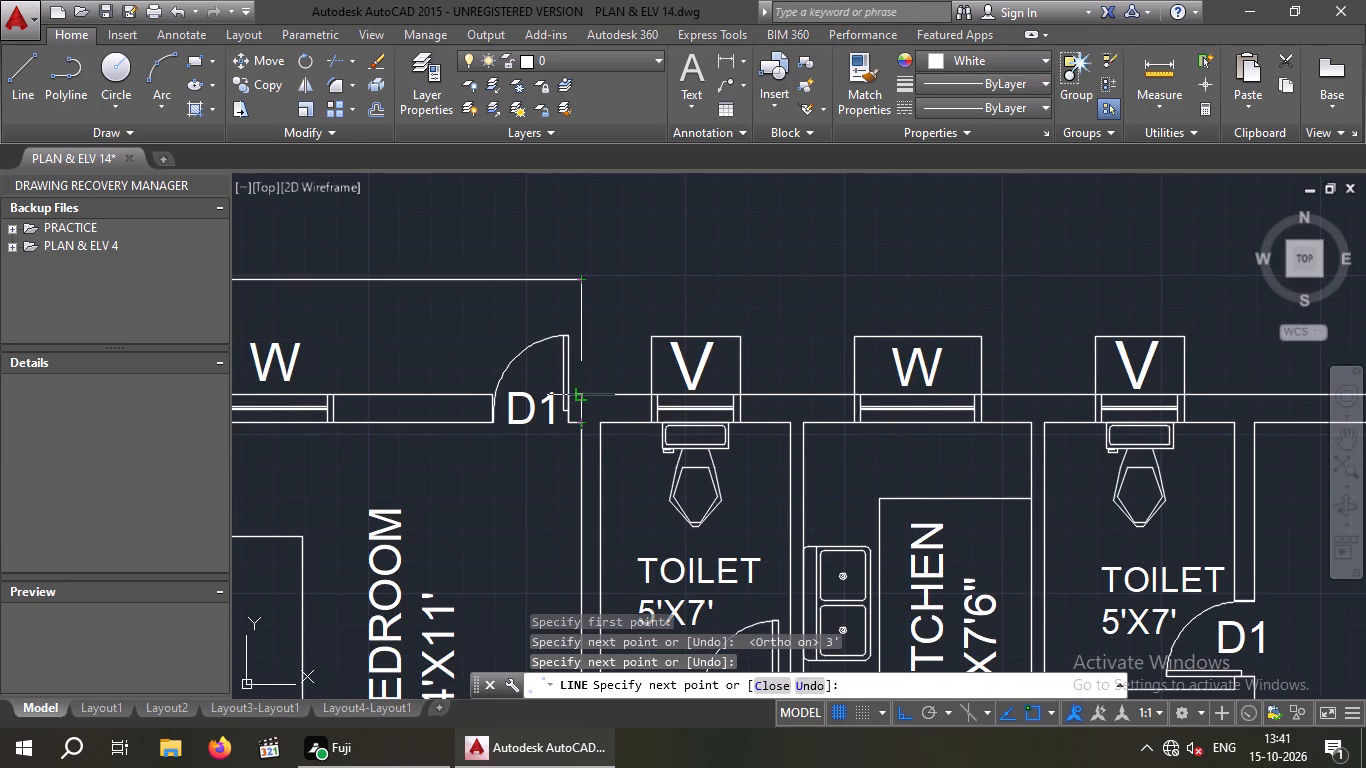
left_click(586, 396)
key("Escape")
Offset the two side lines and the long outer line of the new rear balcony outline 4" outward.
scroll(599, 316, "down", 1)
middle_click_drag(599, 315, 719, 338)
middle_click_drag(654, 365, 835, 351)
middle_click_drag(630, 374, 867, 389)
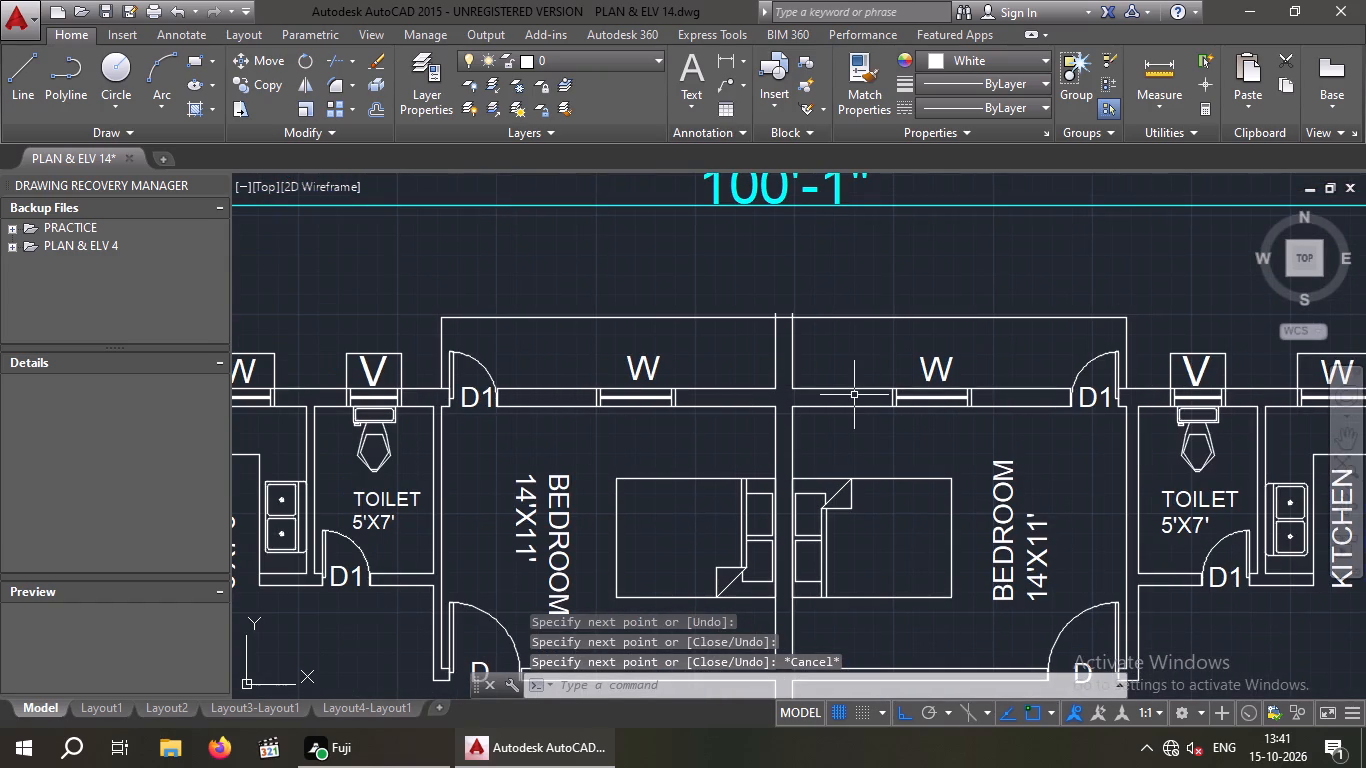
key("o")
key("Return")
key("4")
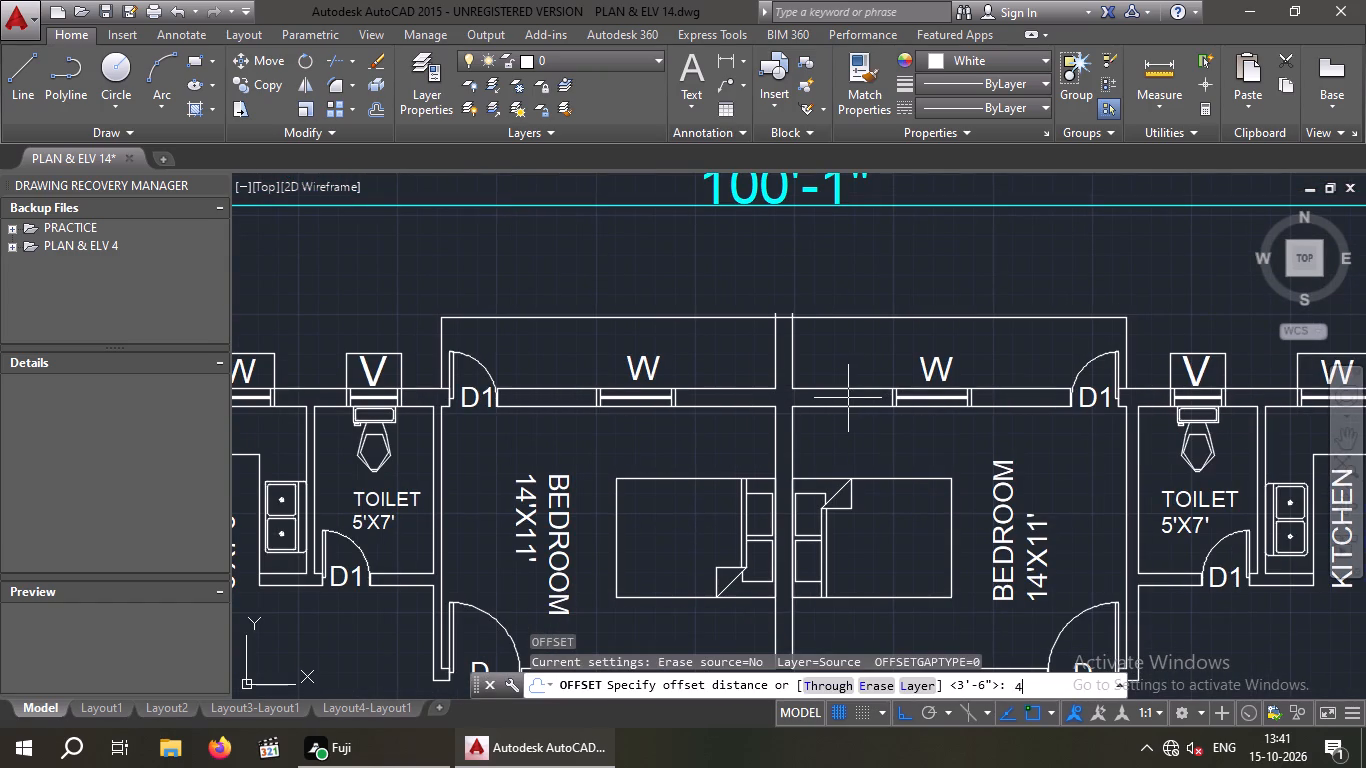
key("shift+quotedbl")
key("Return")
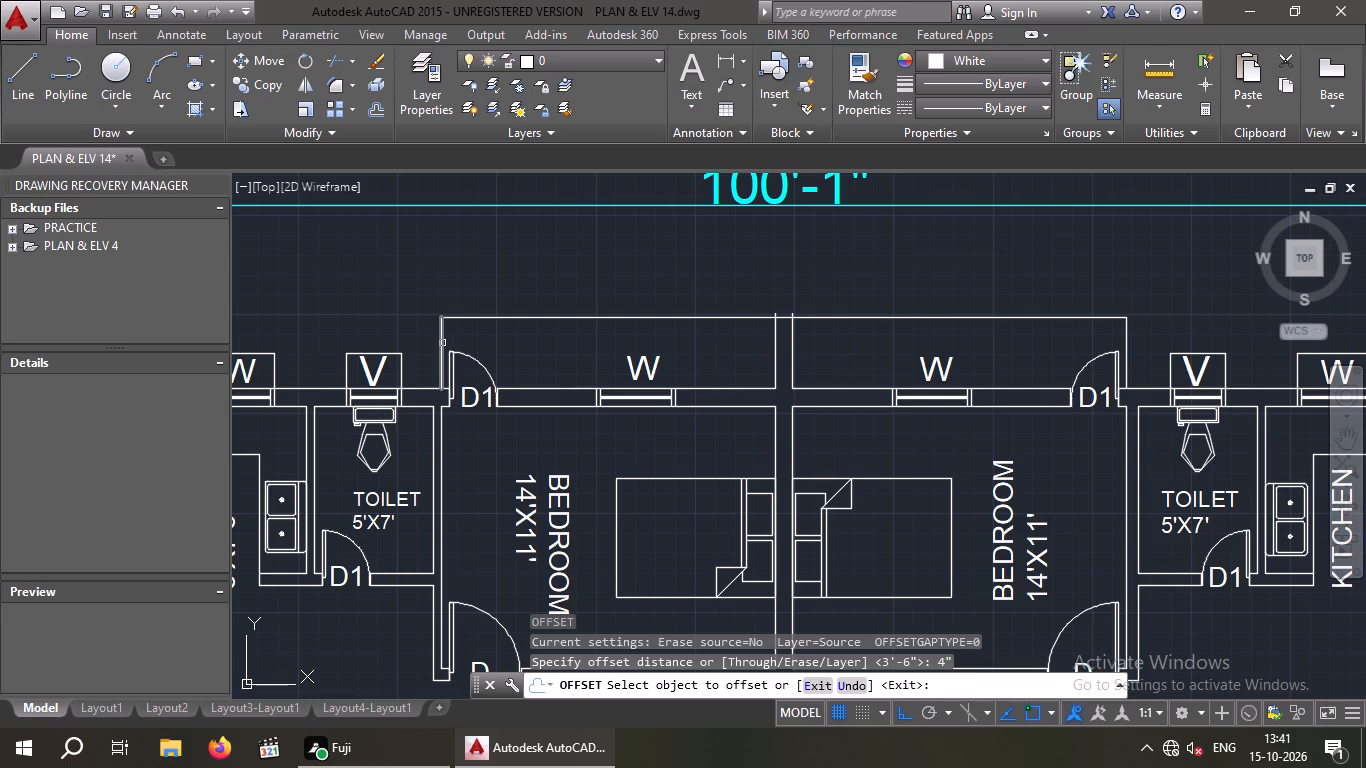
left_click_drag(442, 343, 432, 346)
left_click_drag(418, 349, 431, 349)
left_click(525, 317)
left_click_drag(534, 274, 546, 285)
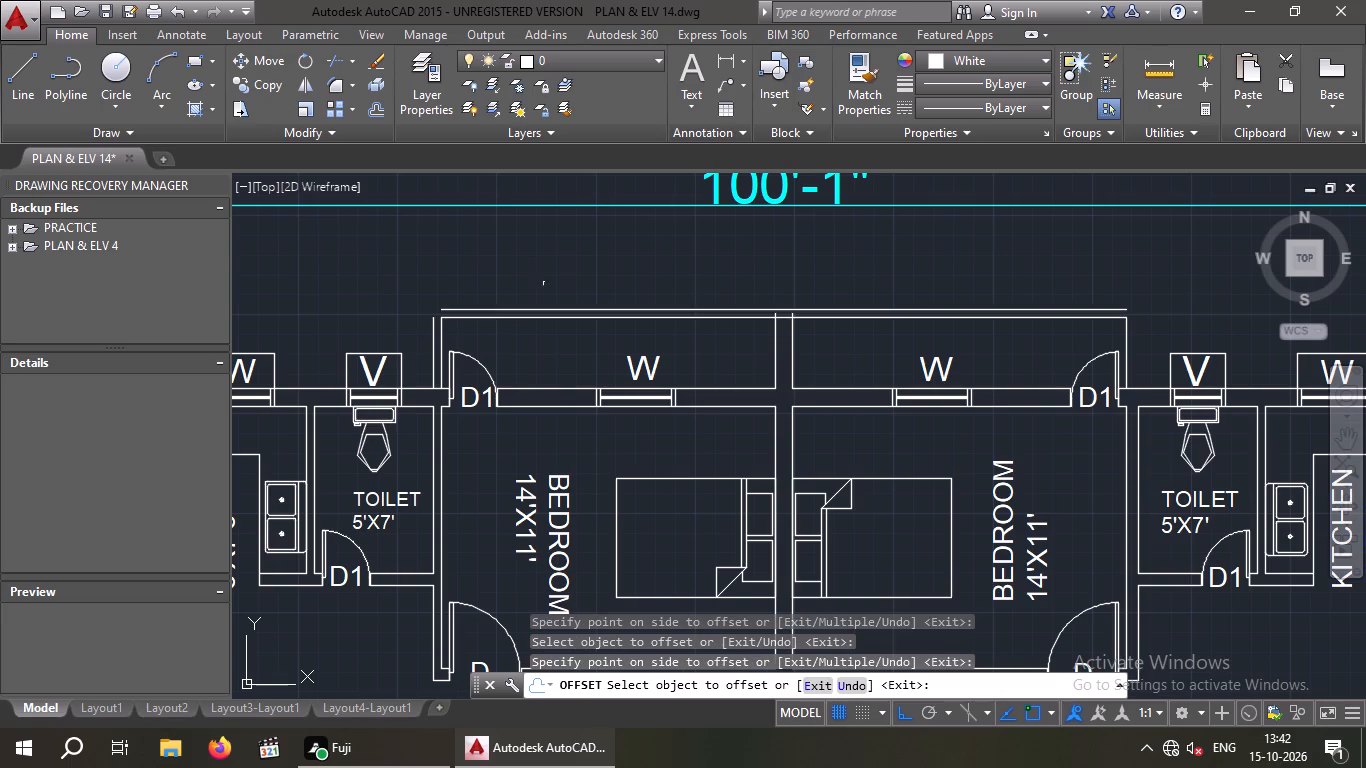
left_click_drag(1126, 330, 1142, 332)
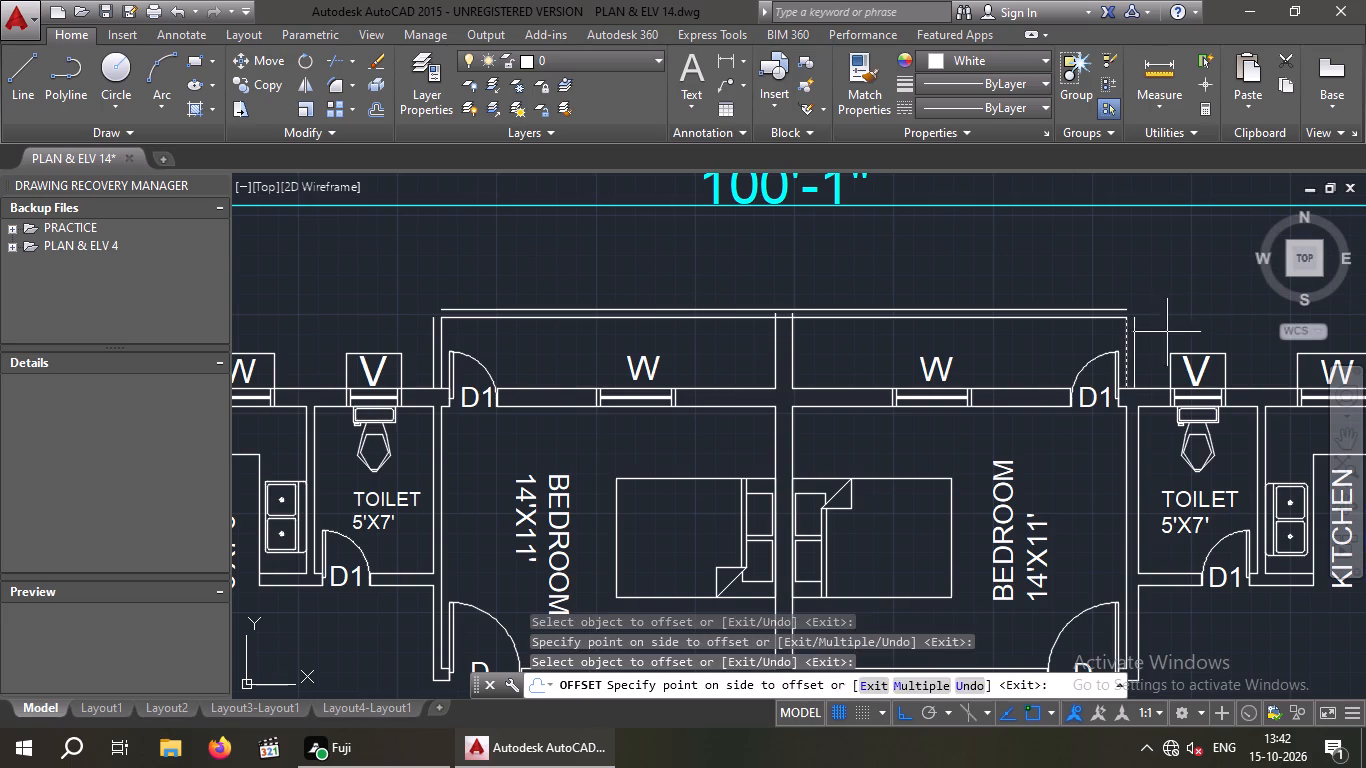
left_click(1167, 332)
key("Escape")
key("Escape")
Fillet the offset left side line and offset outer line of the rear balcony into a sharp corner.
key("f")
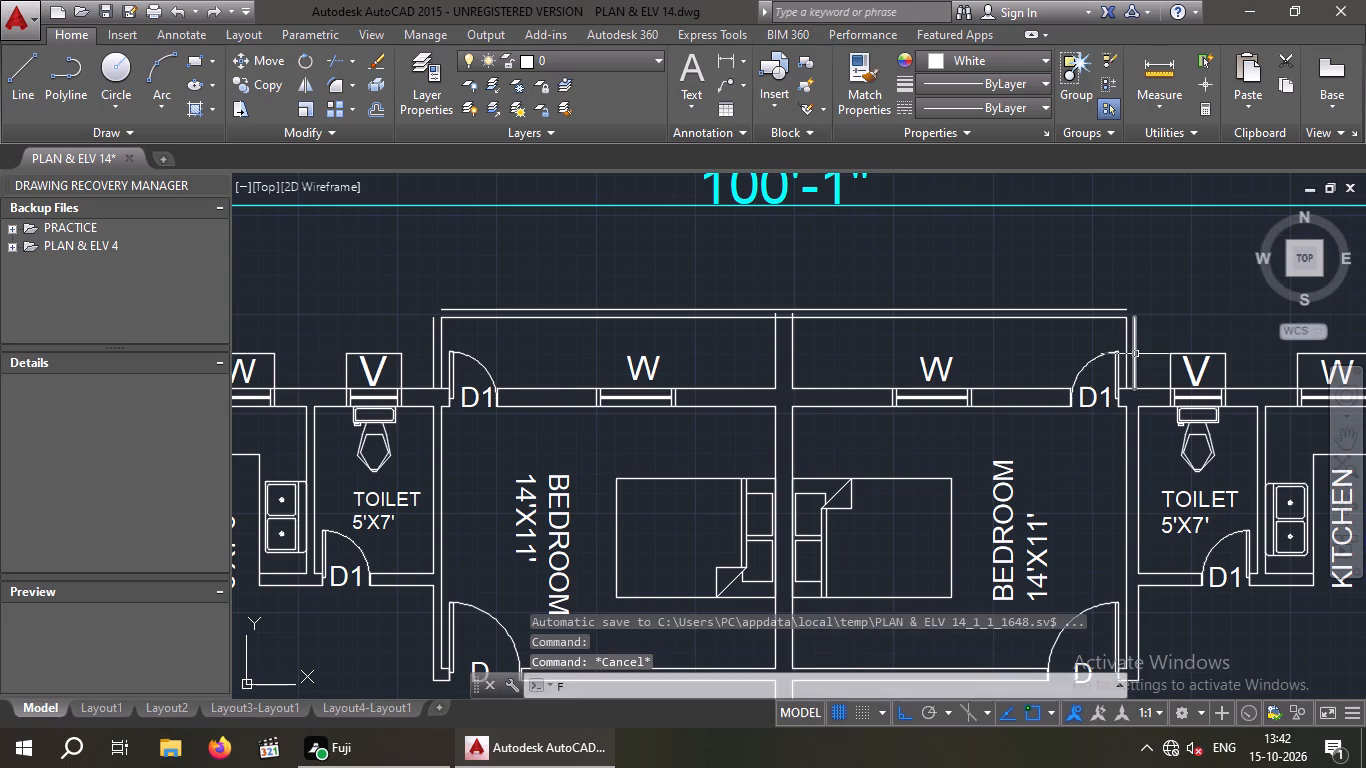
key("Return")
scroll(437, 311, "up", 2)
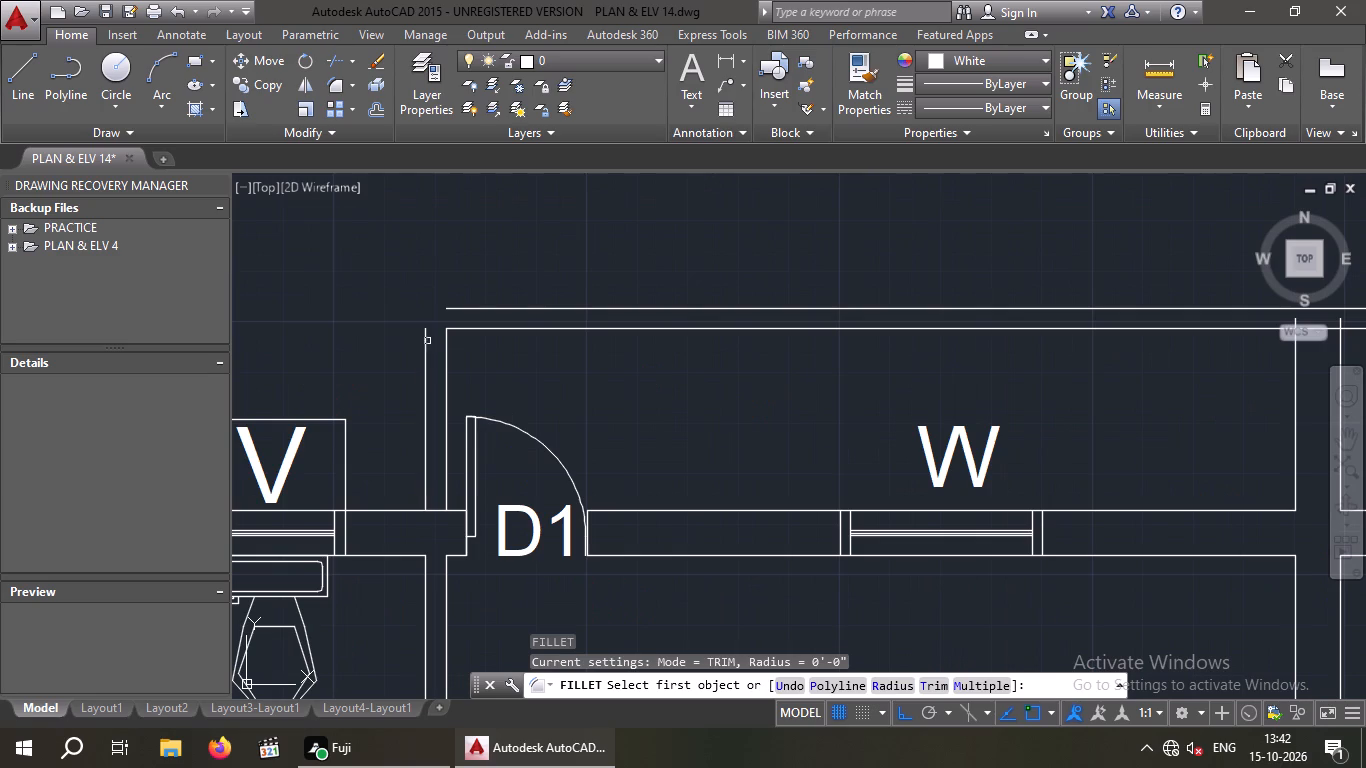
left_click(423, 344)
left_click(462, 306)
Fillet the offset right side line and offset outer line of the rear balcony into a sharp corner.
scroll(486, 305, "down", 4)
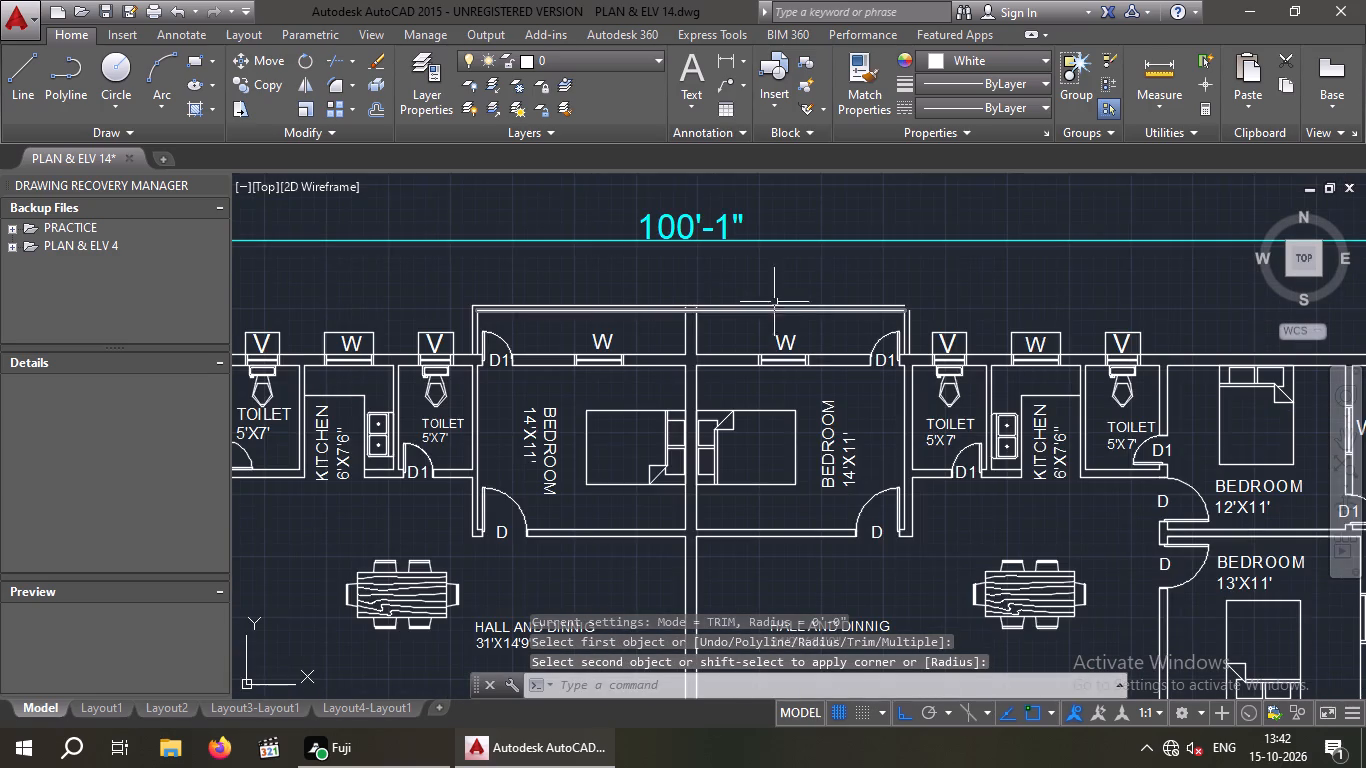
scroll(931, 297, "up", 3)
key("Return")
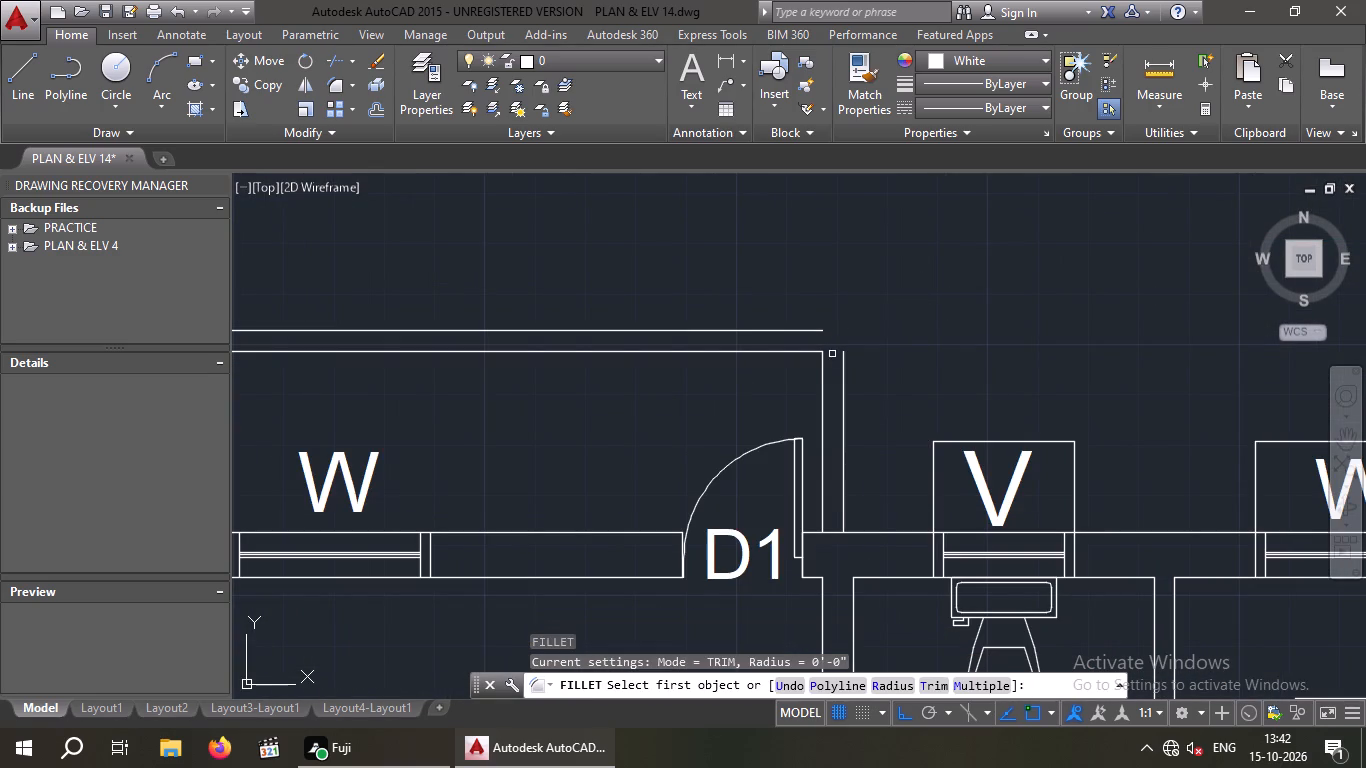
left_click(844, 354)
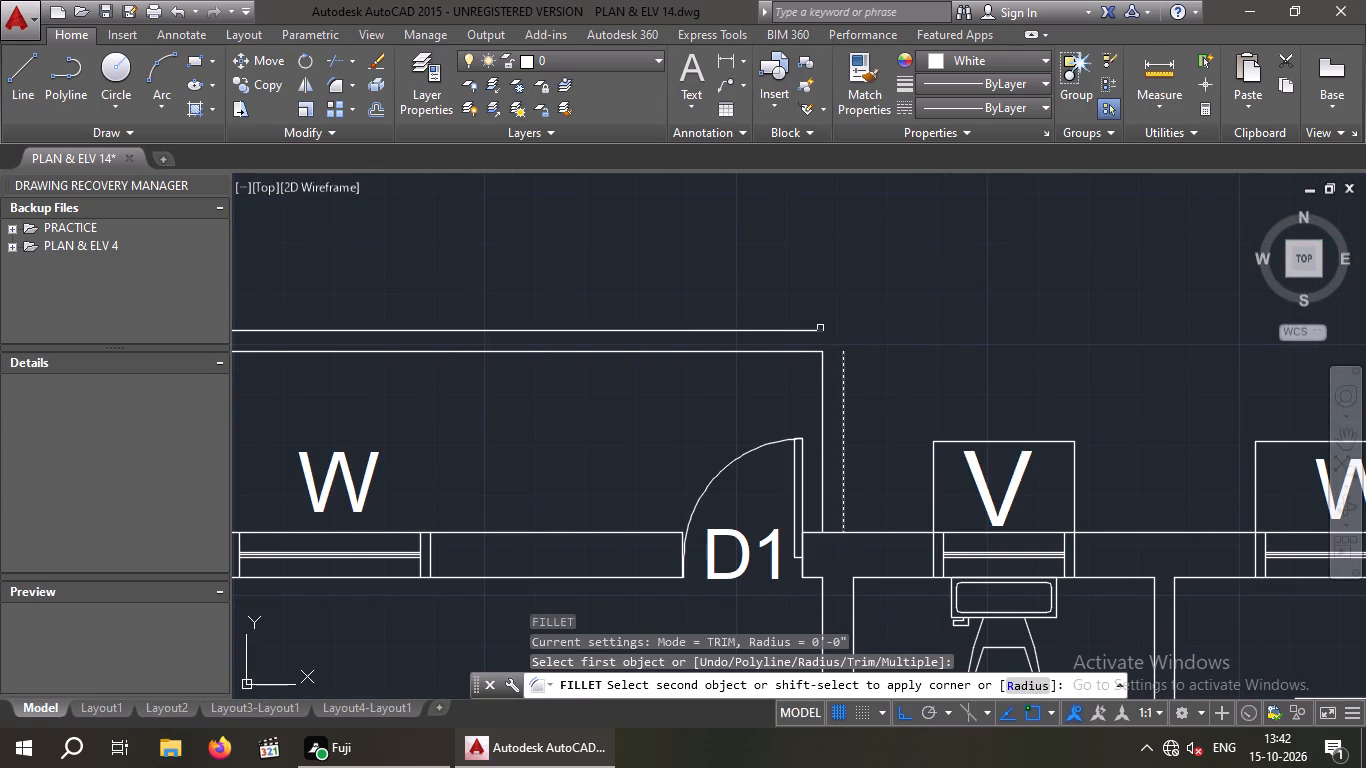
left_click(820, 330)
Trim the party wall stubs past the rear balcony's inner line, and the inner line's segment between the two wall lines.
scroll(809, 267, "down", 2)
scroll(480, 307, "up", 3)
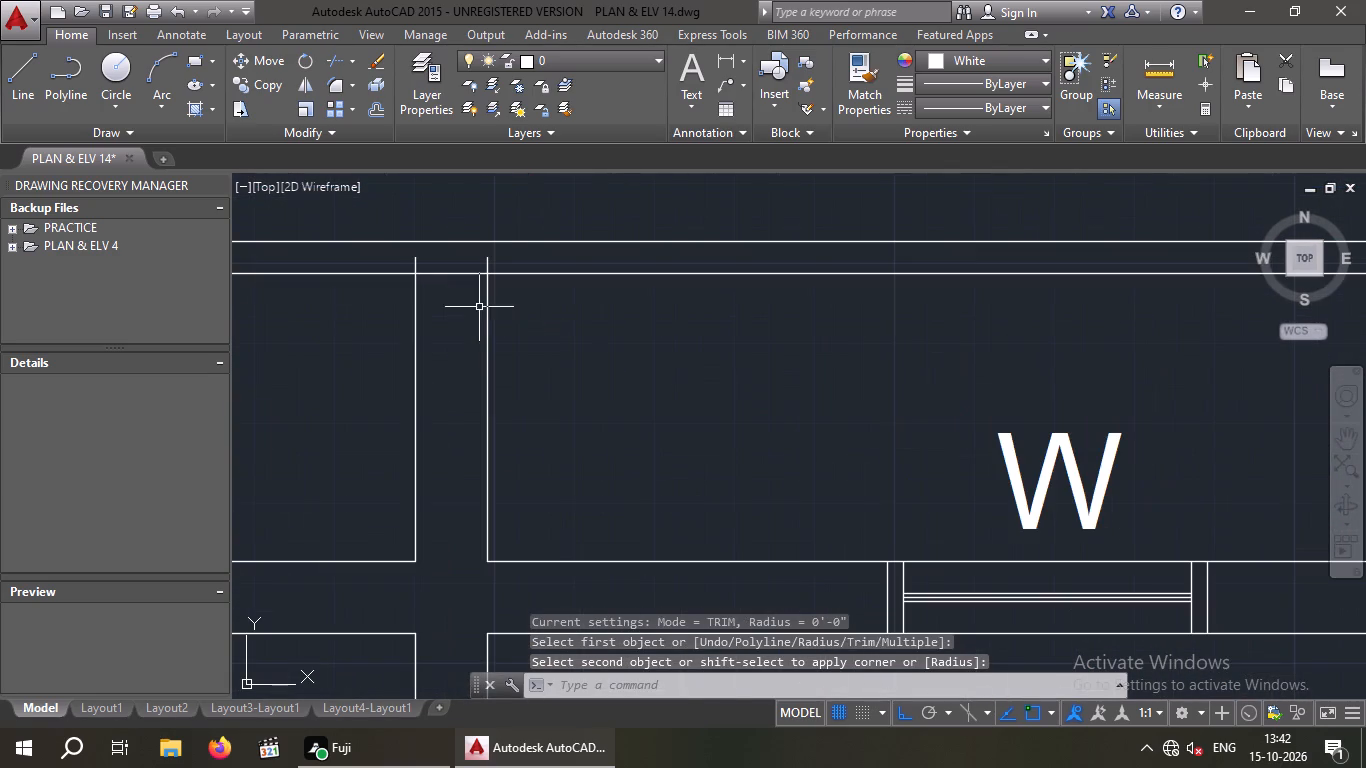
key("Escape")
key("Escape")
type("TR")
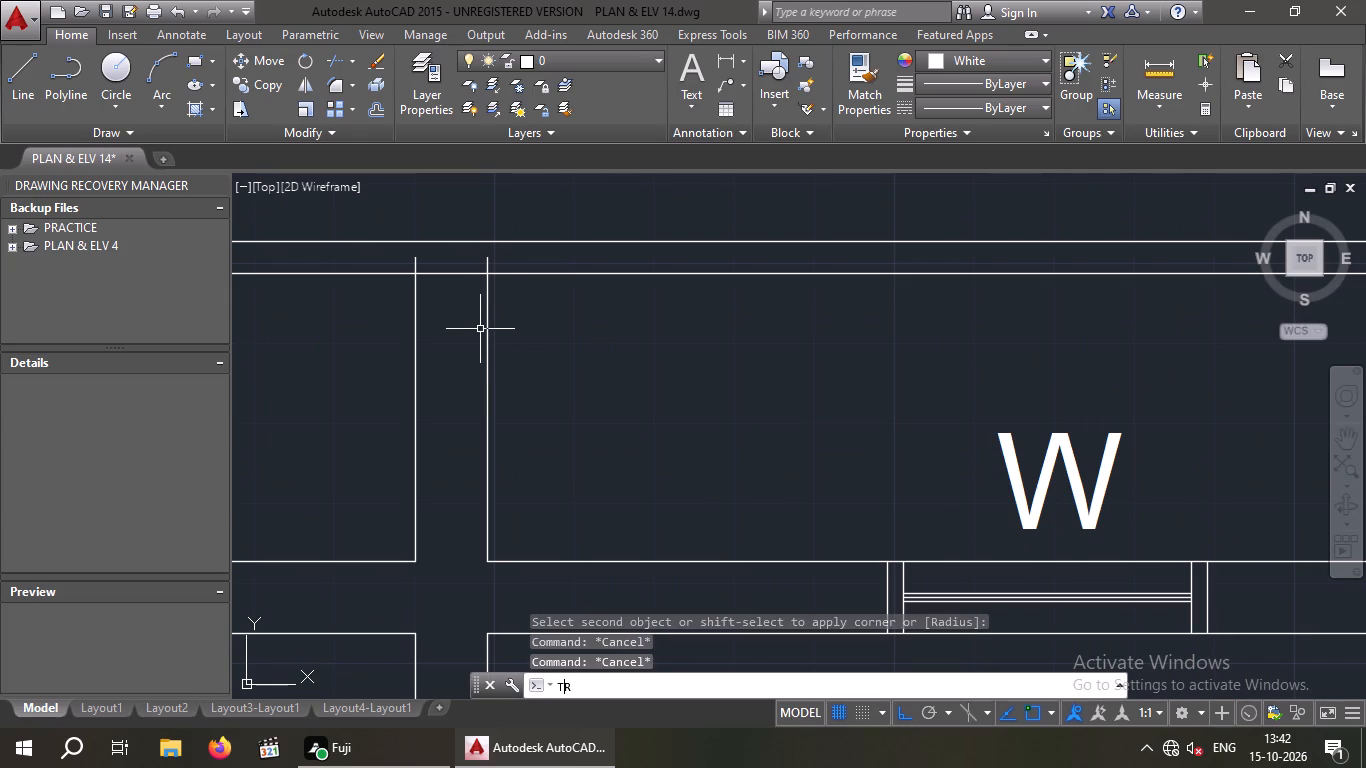
key("space")
key("space")
scroll(442, 274, "up", 2)
left_click_drag(647, 224, 554, 245)
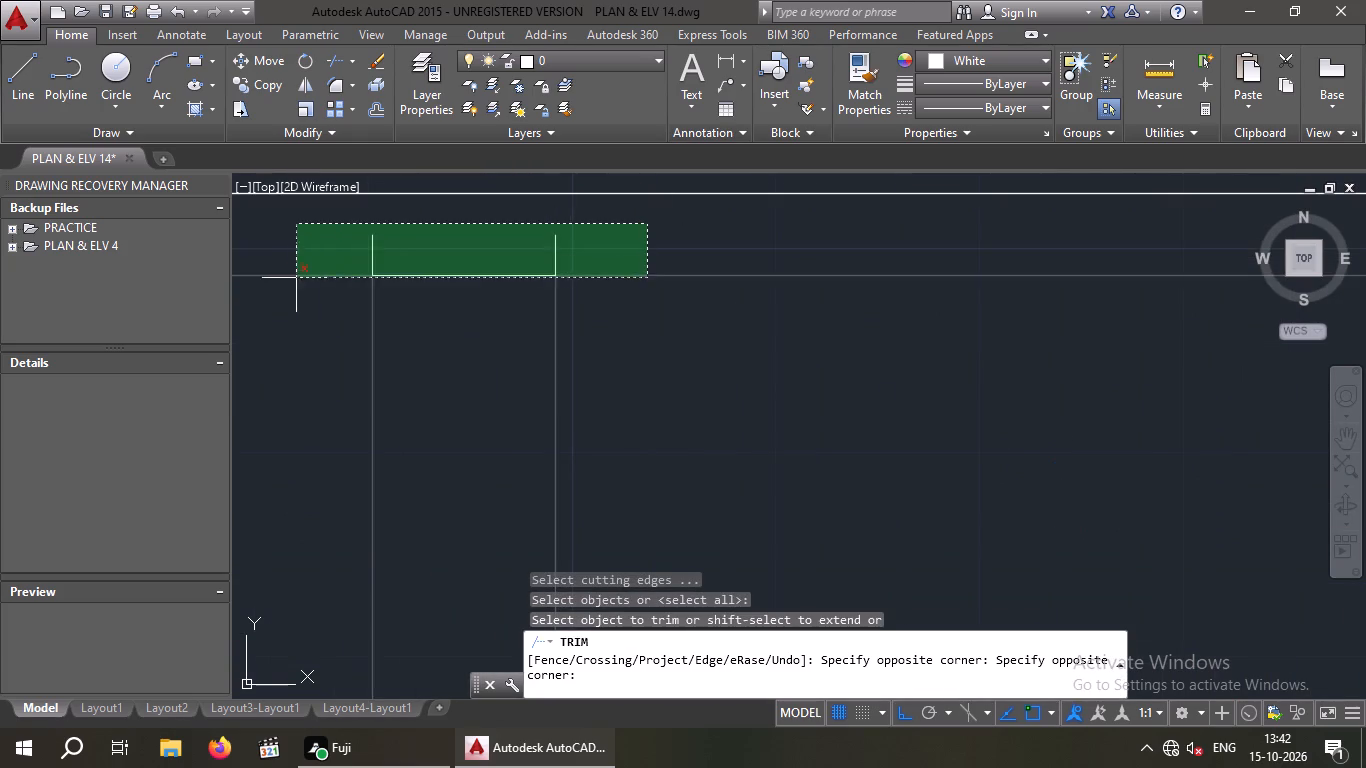
left_click(339, 256)
left_click_drag(463, 382, 455, 362)
left_click(440, 254)
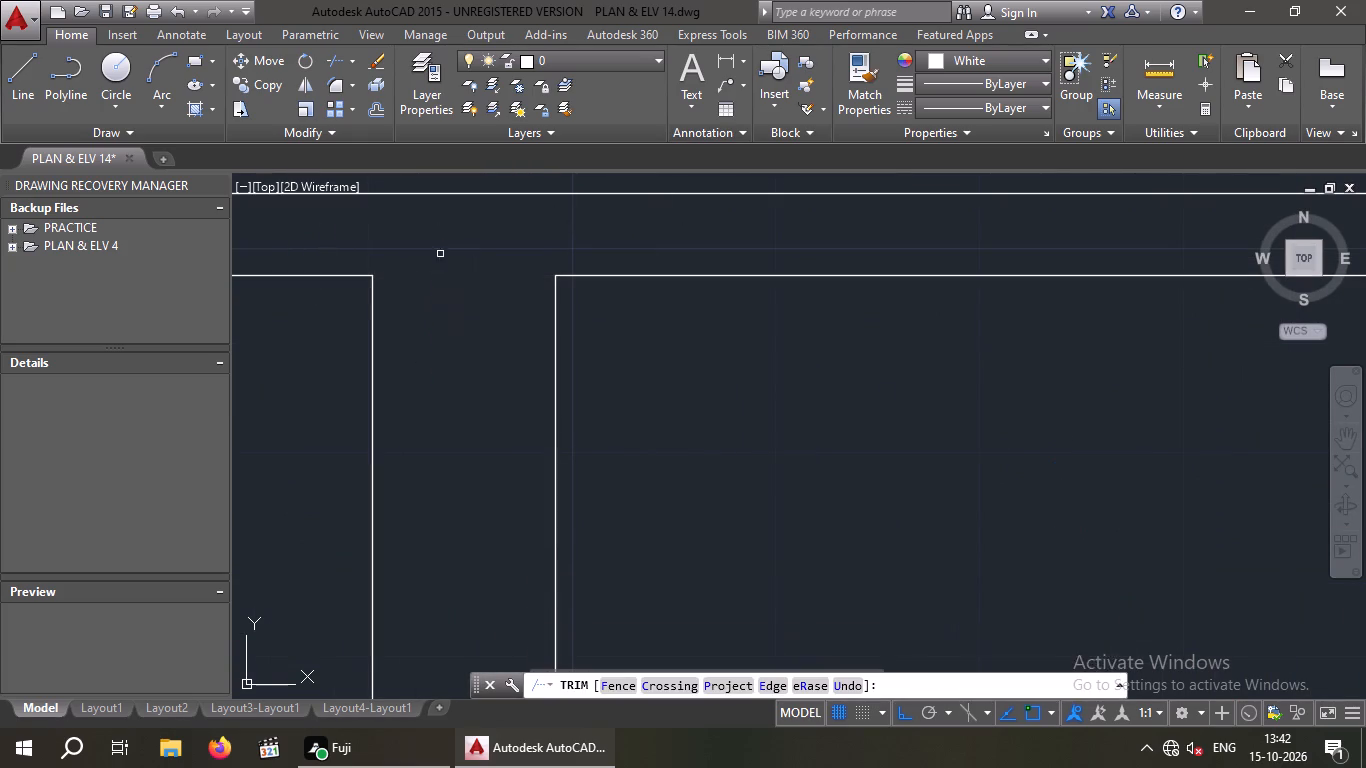
scroll(460, 284, "down", 4)
key("Escape")
scroll(600, 349, "down", 2)
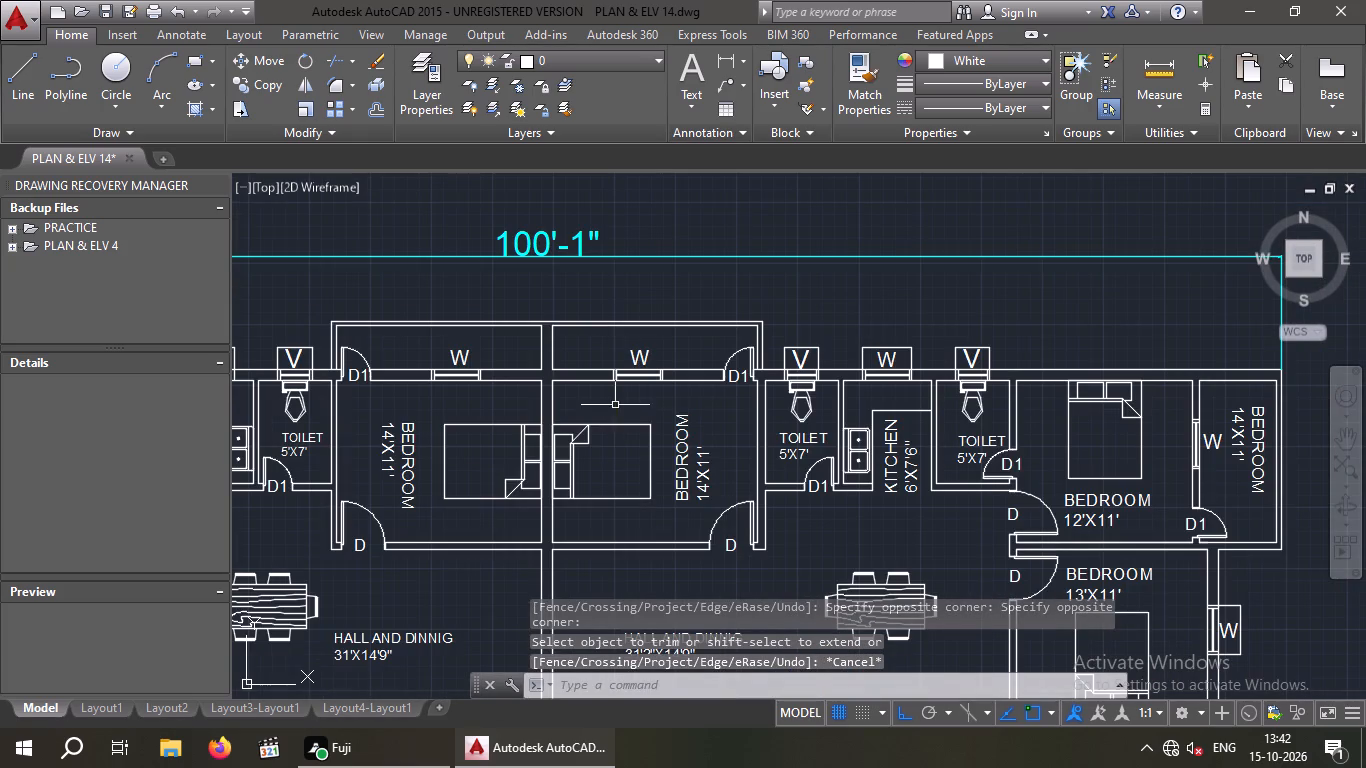
Move the left front balcony's BEDROOM 13'X11' label about 3'-4" straight down, outside the balcony's outer wall.
middle_click_drag(599, 414, 588, 339)
middle_click_drag(630, 308, 621, 377)
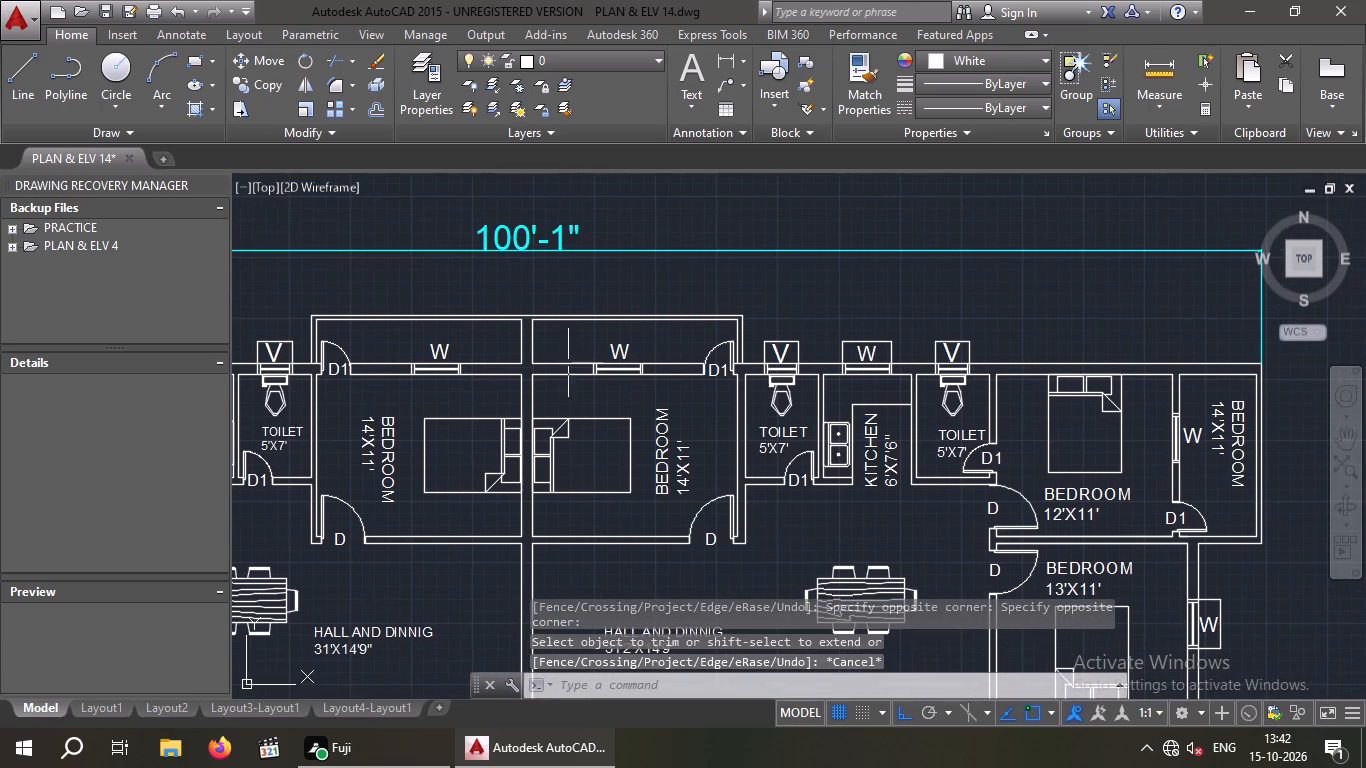
scroll(430, 361, "up", 1)
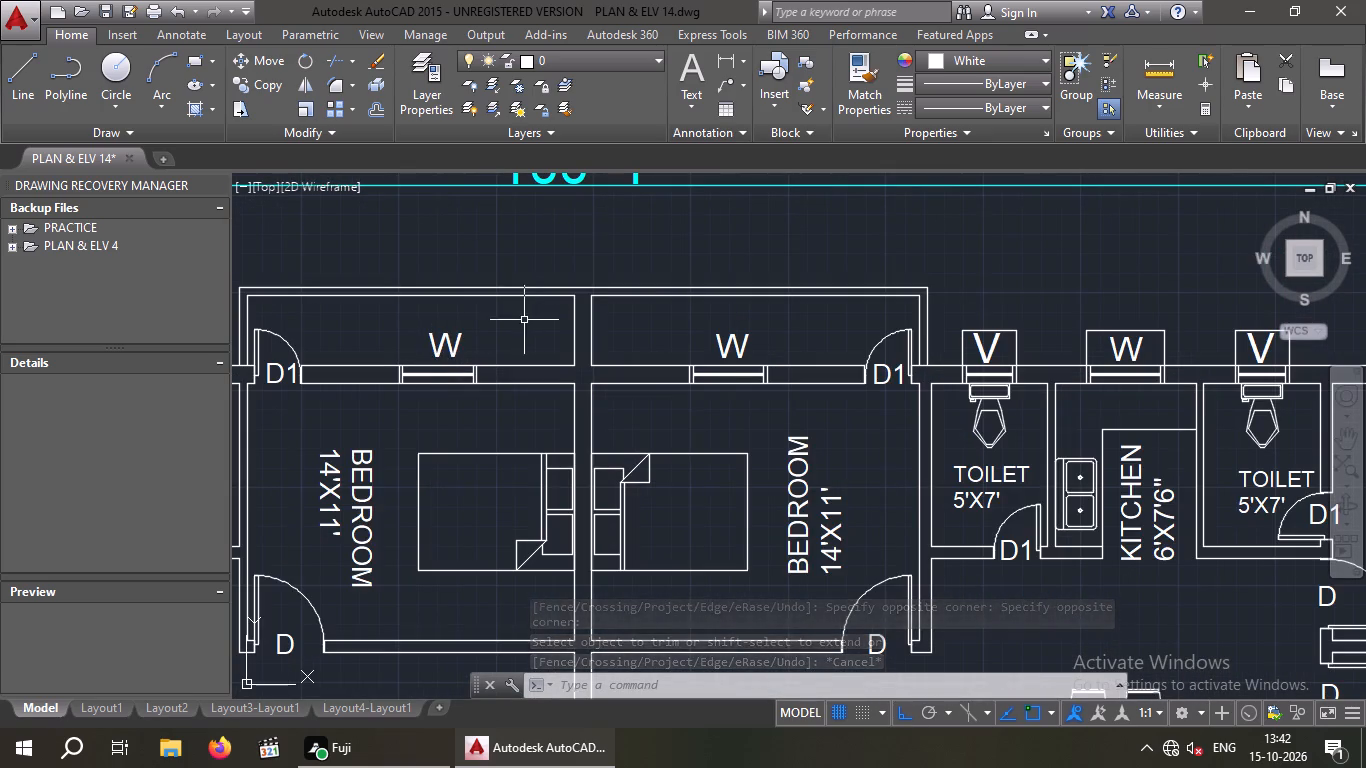
scroll(524, 320, "down", 3)
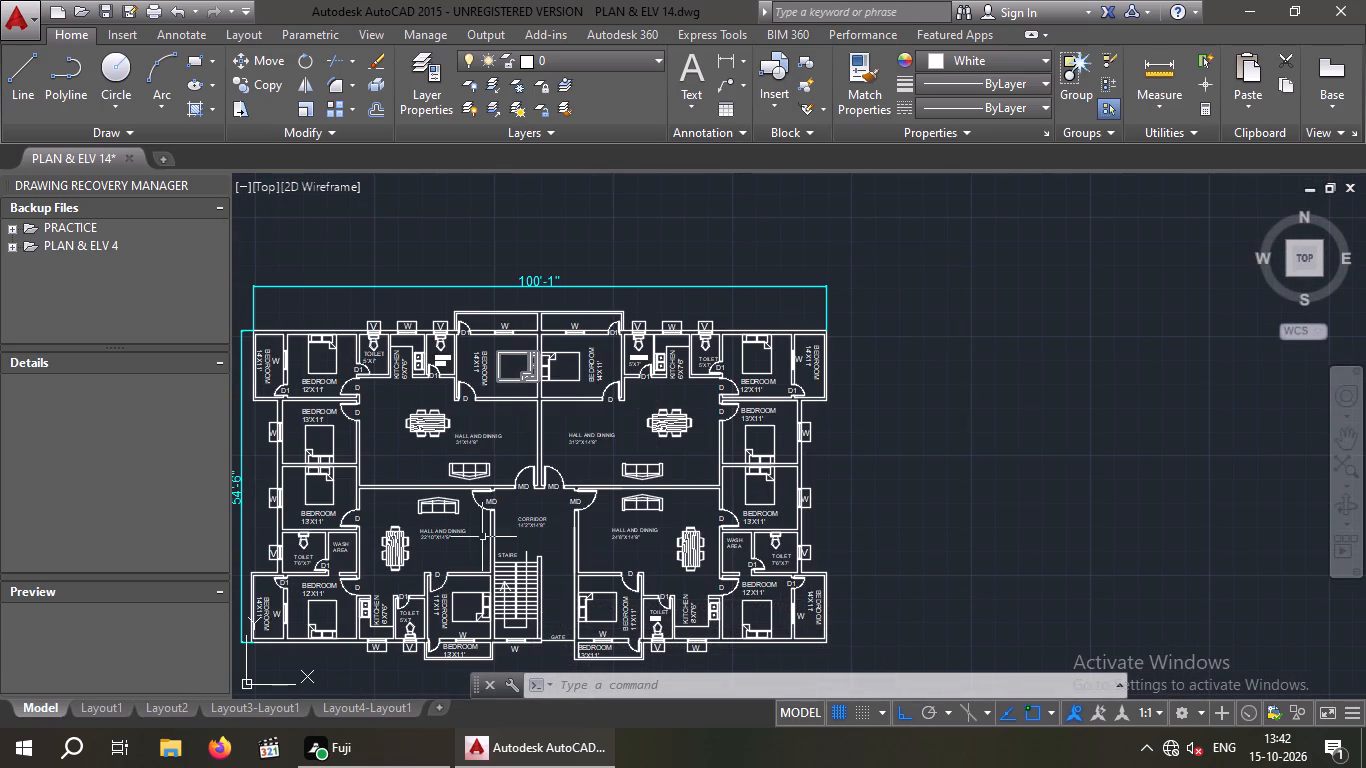
middle_click_drag(438, 677, 436, 557)
scroll(438, 547, "up", 4)
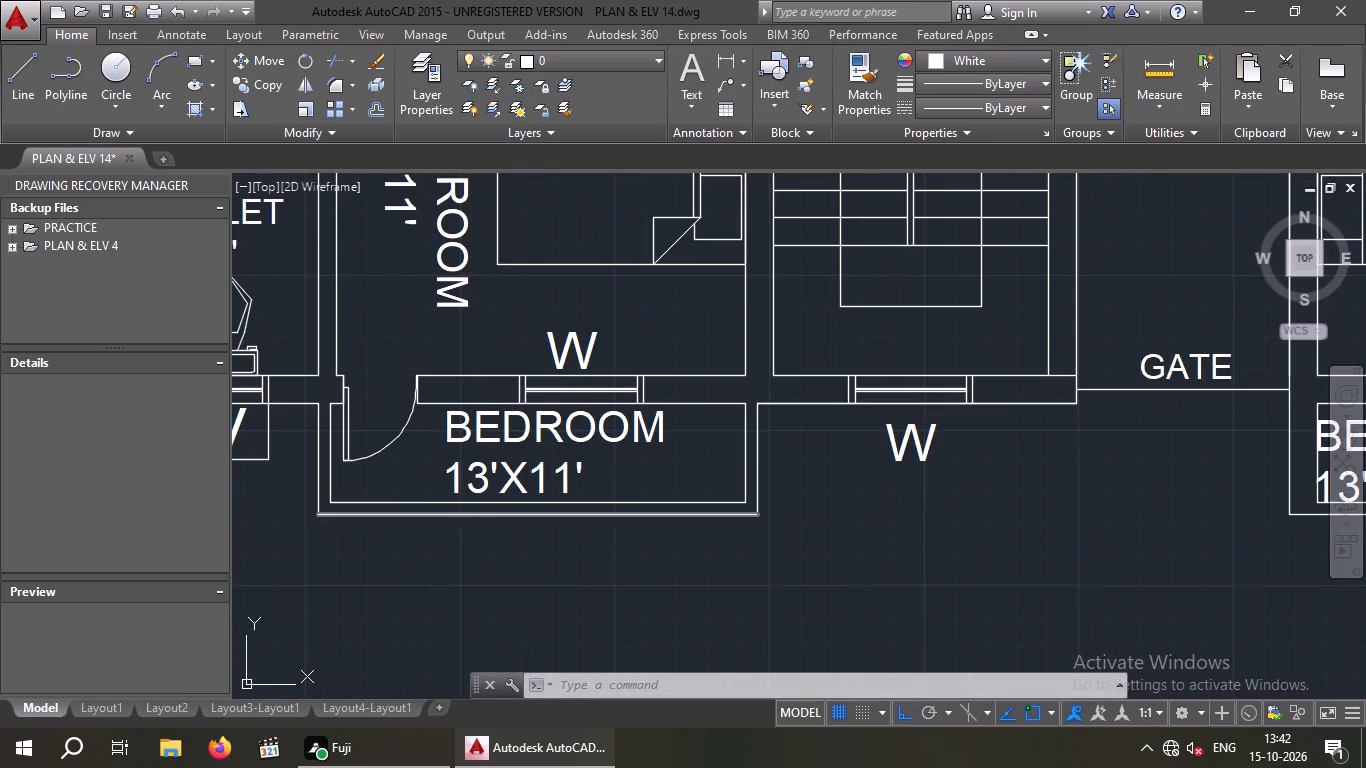
left_click_drag(588, 454, 538, 474)
left_click(475, 479)
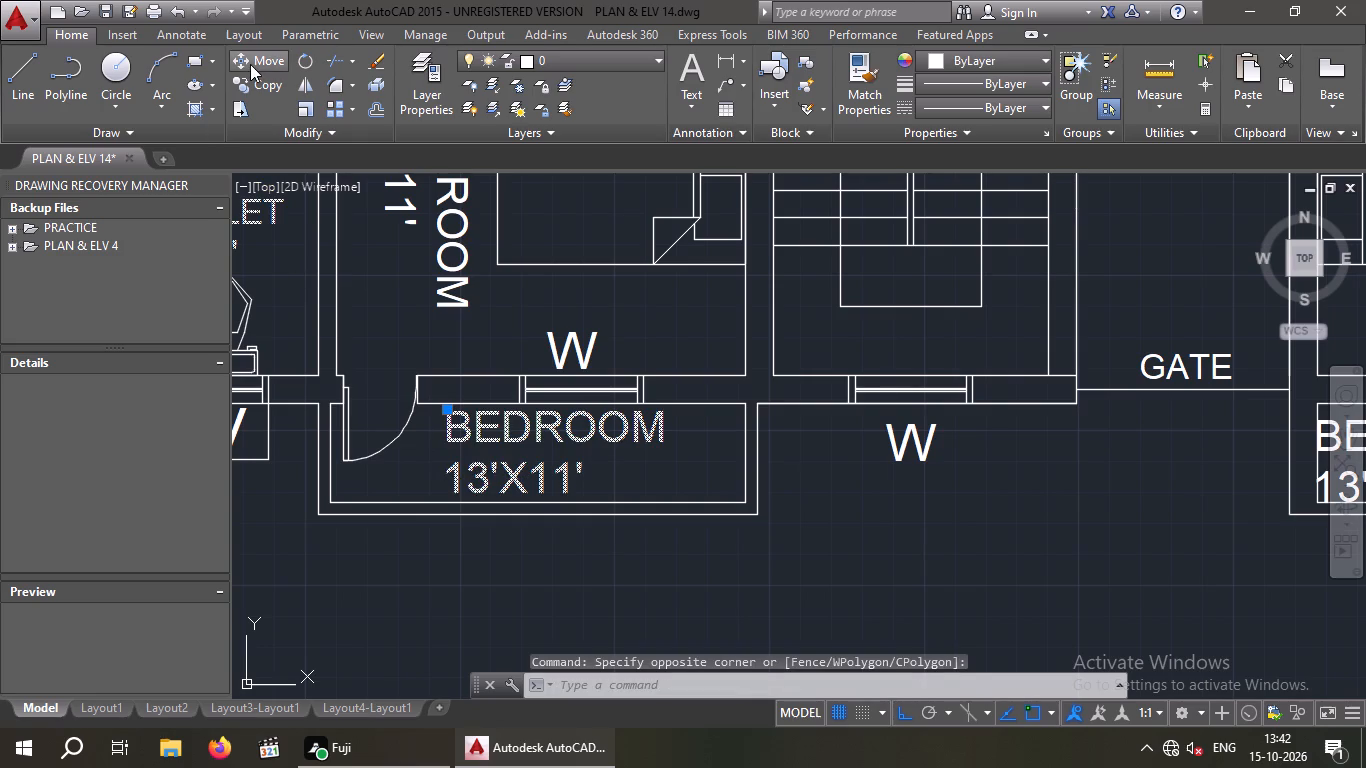
left_click(250, 64)
left_click(452, 479)
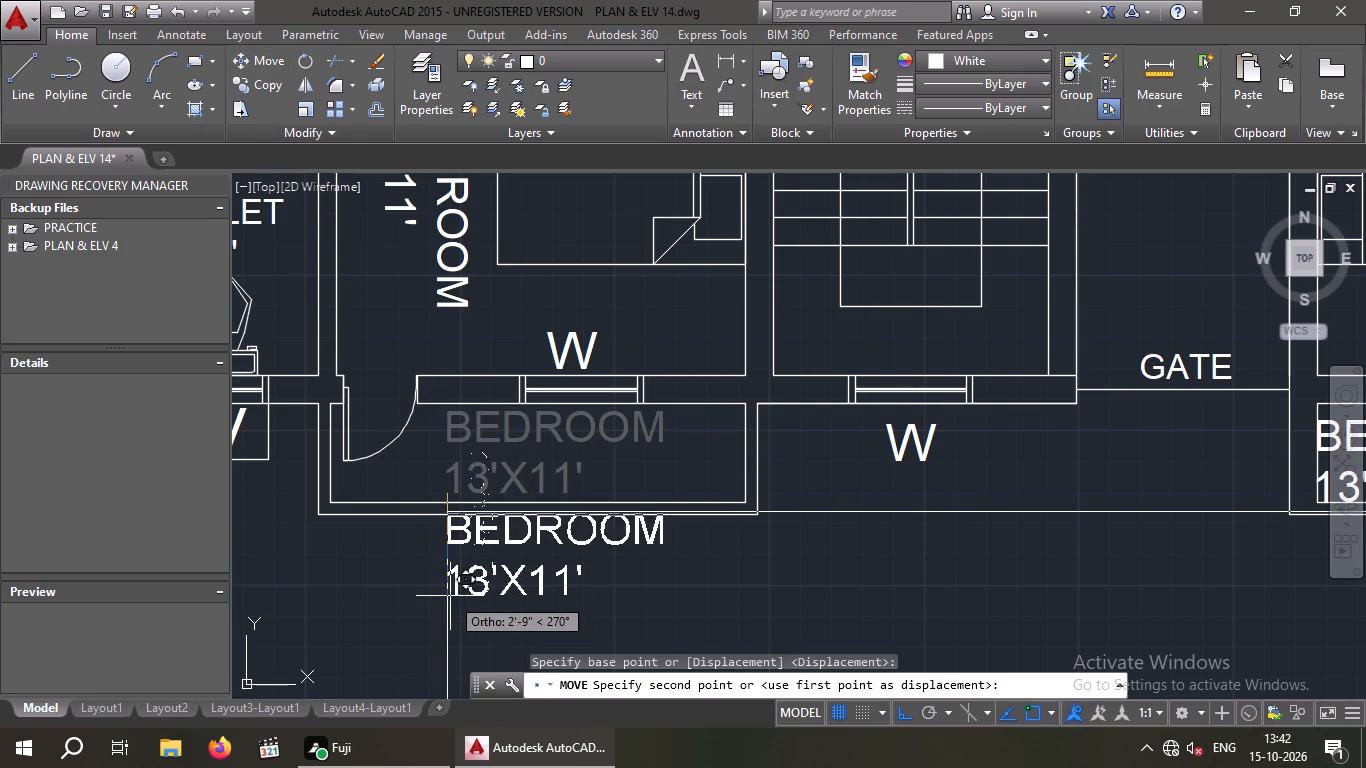
scroll(432, 611, "up", 2)
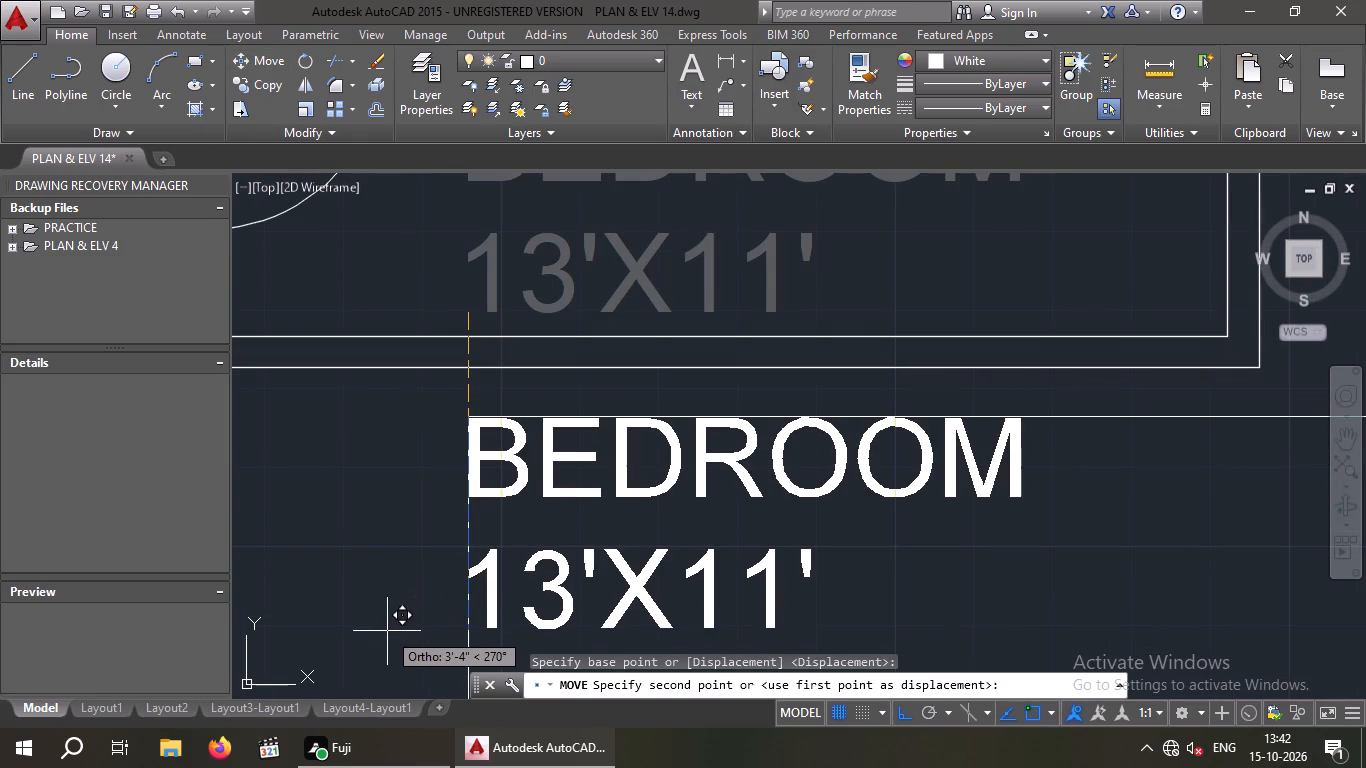
left_click(387, 631)
scroll(390, 617, "down", 2)
Move the right front balcony's BEDROOM 13'X11' label just below its outer wall, with ortho off.
middle_click_drag(783, 558, 57, 478)
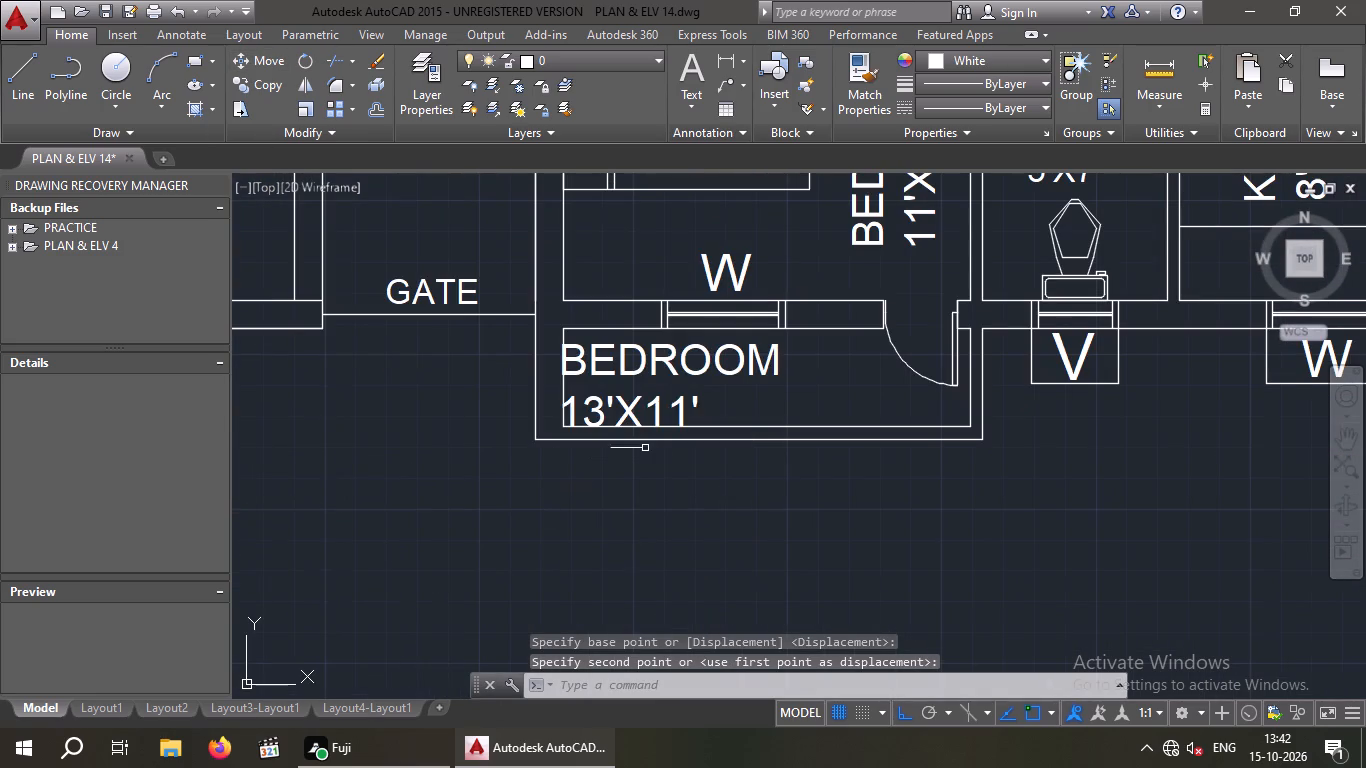
left_click(648, 364)
left_click(261, 60)
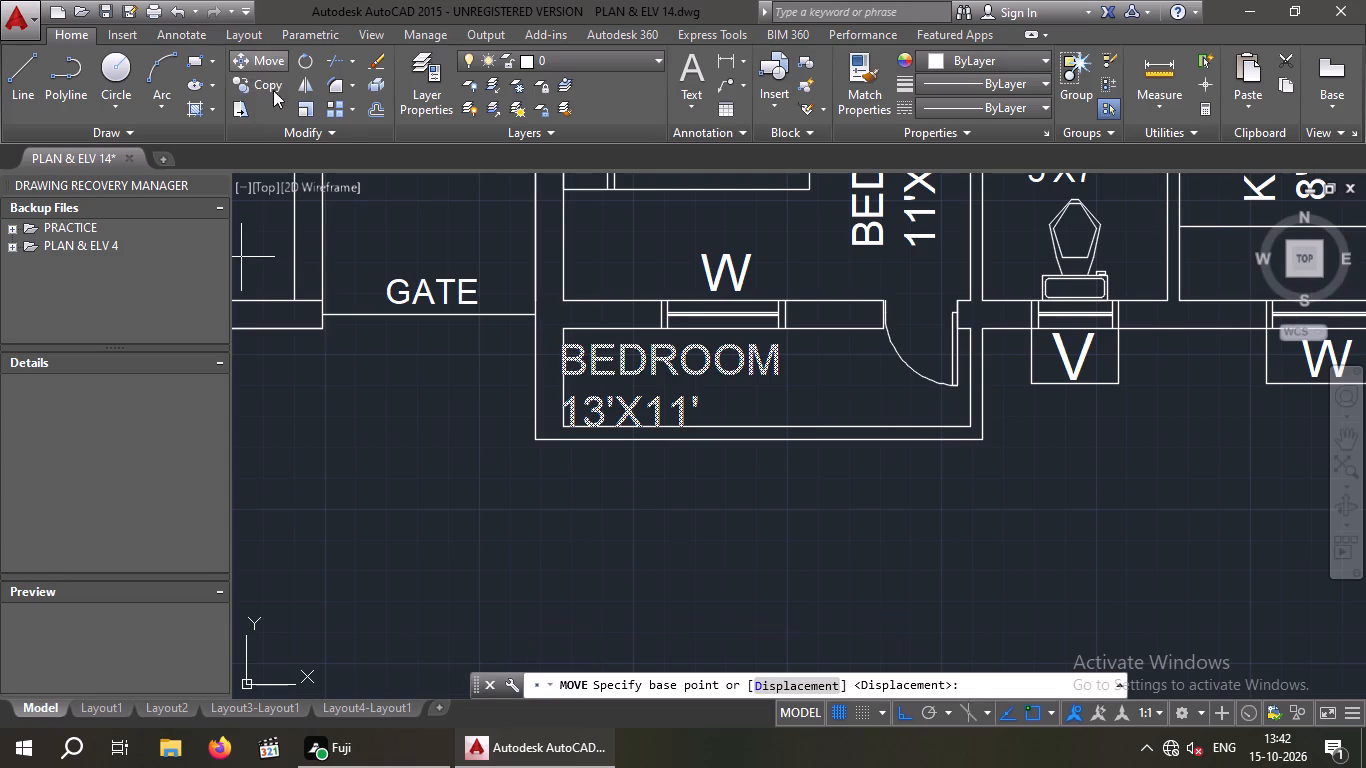
left_click(602, 390)
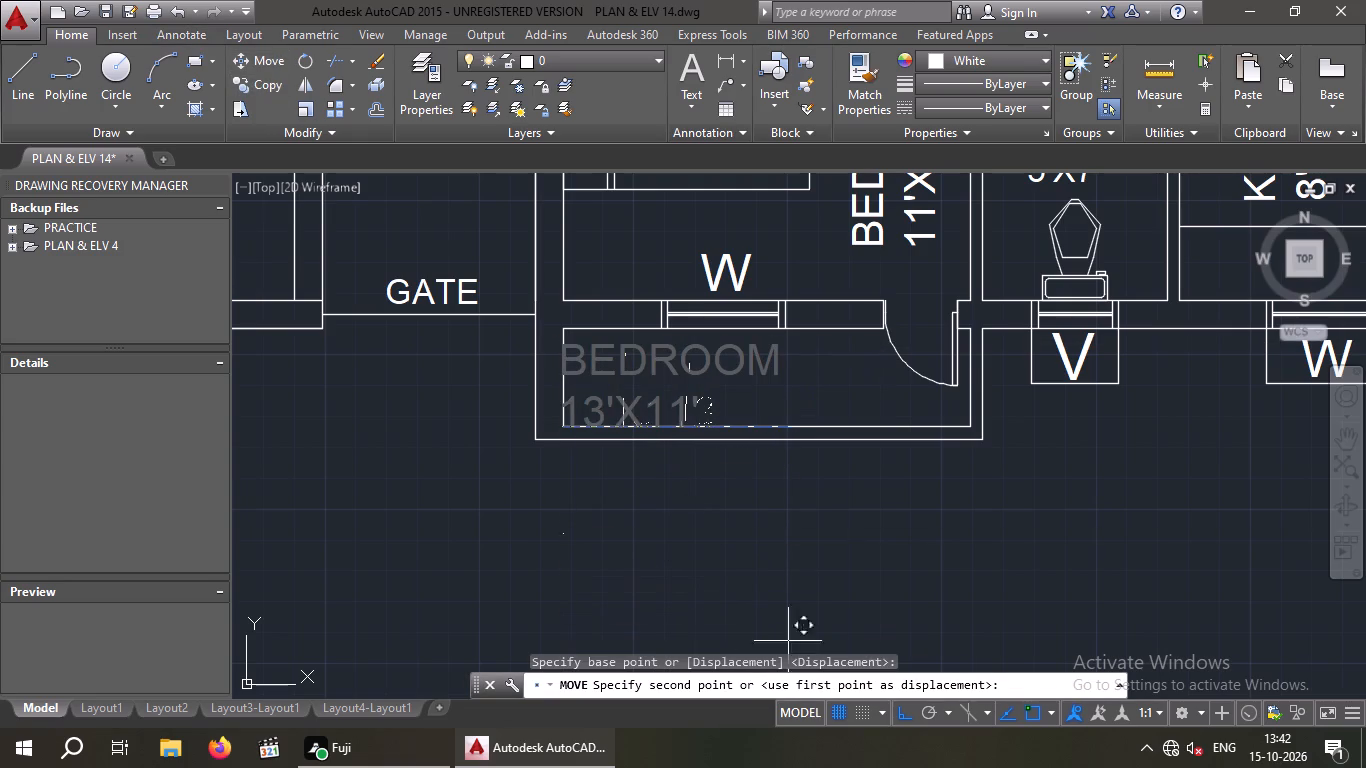
left_click_drag(903, 713, 892, 707)
scroll(664, 574, "up", 2)
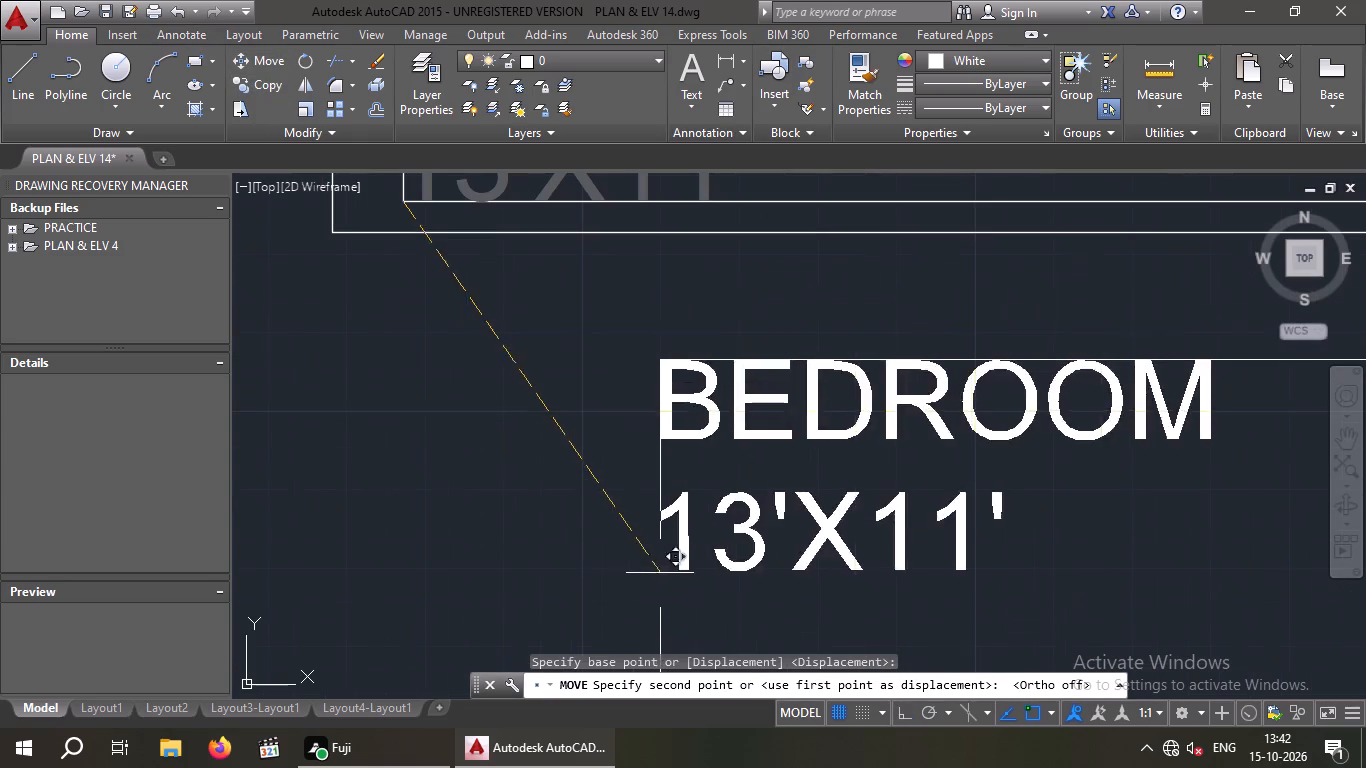
left_click(598, 505)
Move the W label of the right front 11'X11' bedroom's window out into the balcony.
scroll(601, 506, "down", 4)
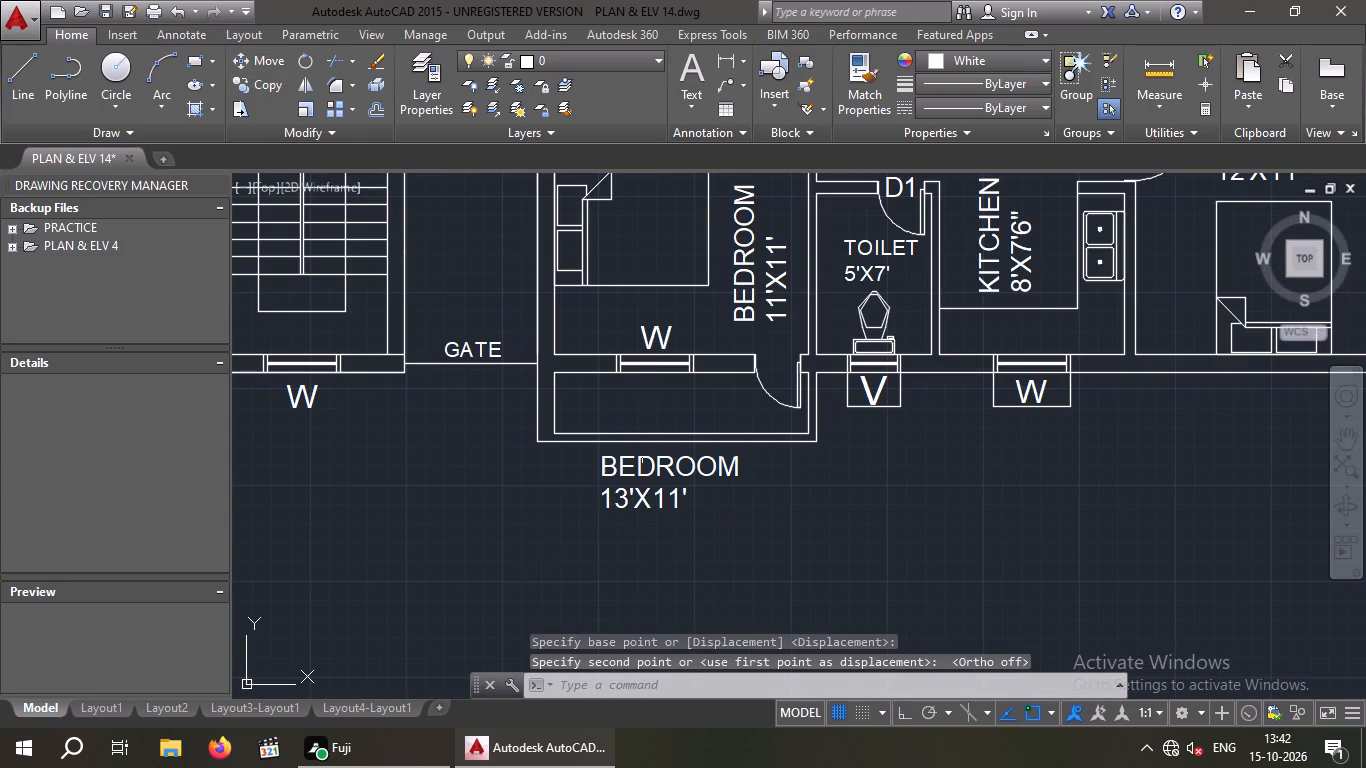
left_click(655, 335)
left_click(261, 64)
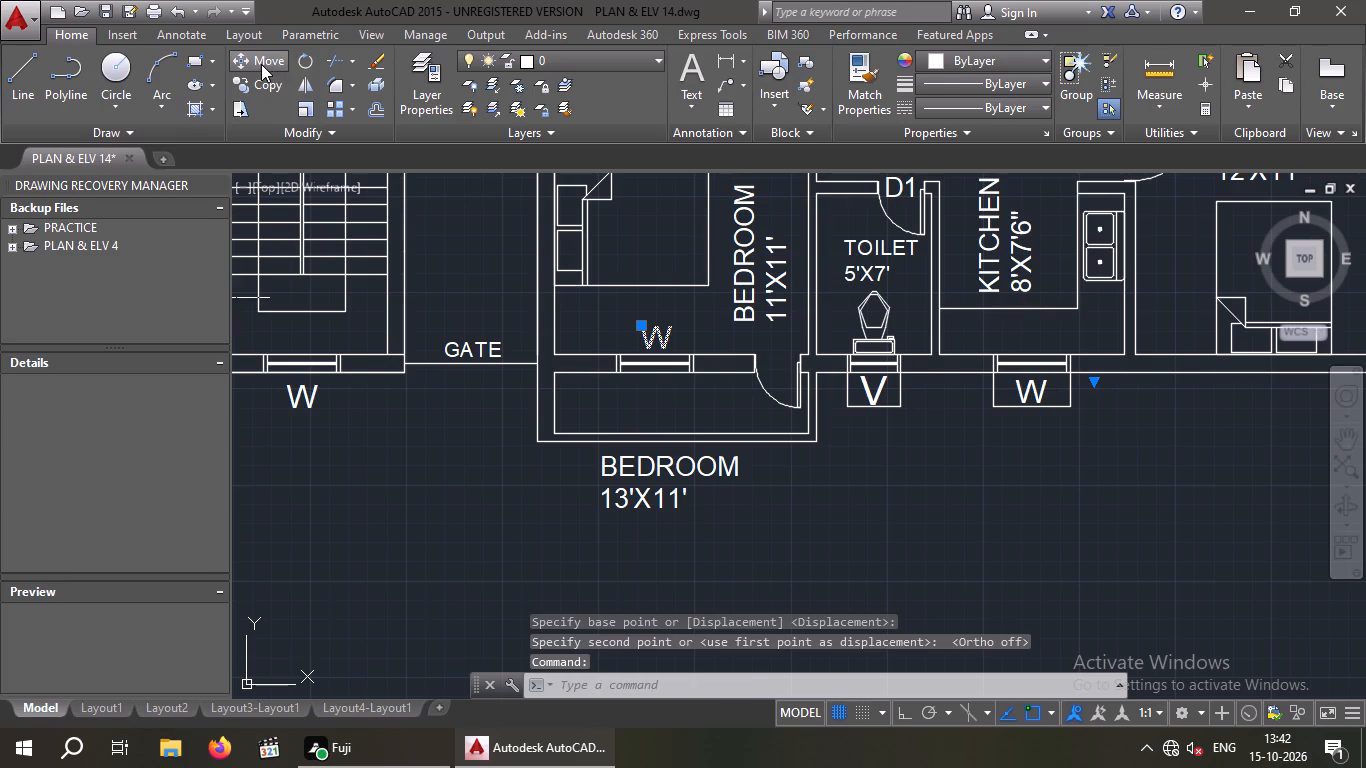
left_click(635, 337)
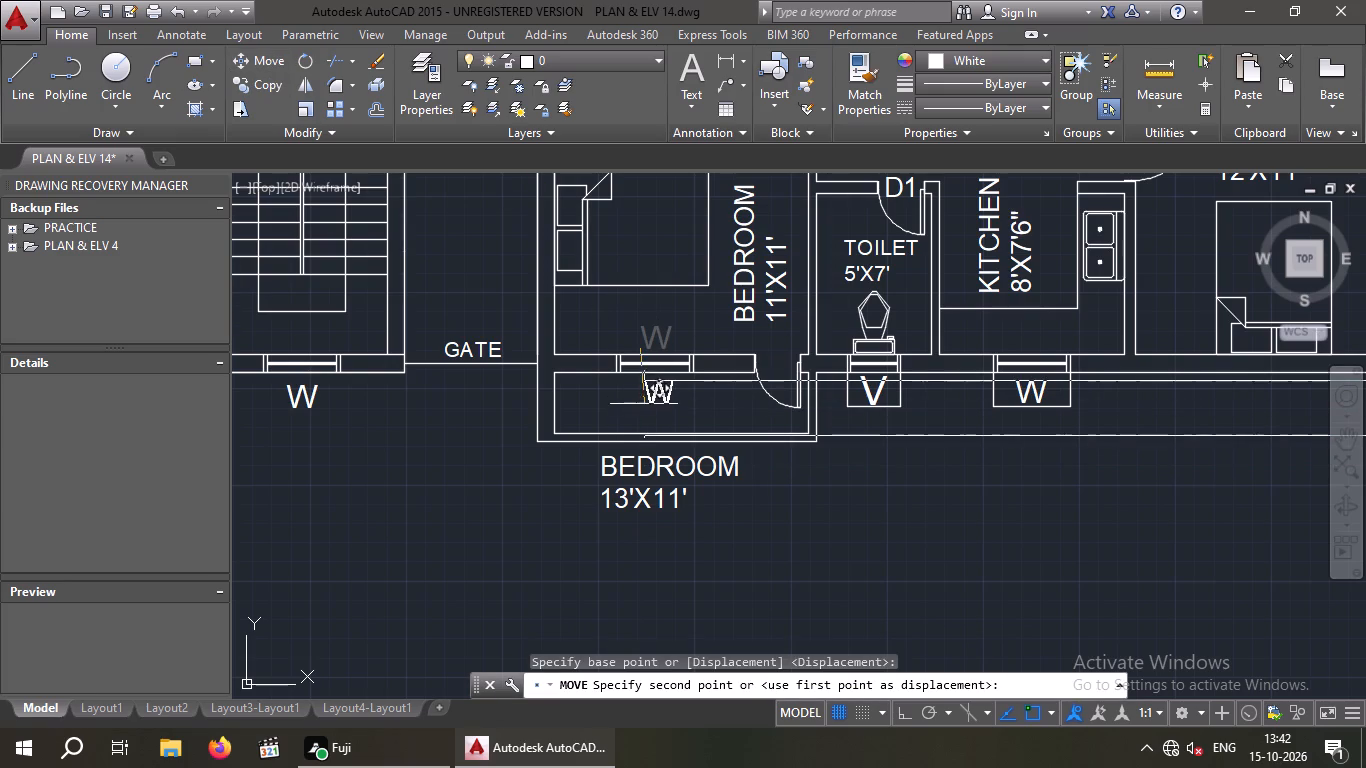
left_click(643, 404)
Move the W label of the left front 11'X11' bedroom's window out into the balcony.
scroll(634, 413, "down", 4)
middle_click_drag(560, 432, 725, 431)
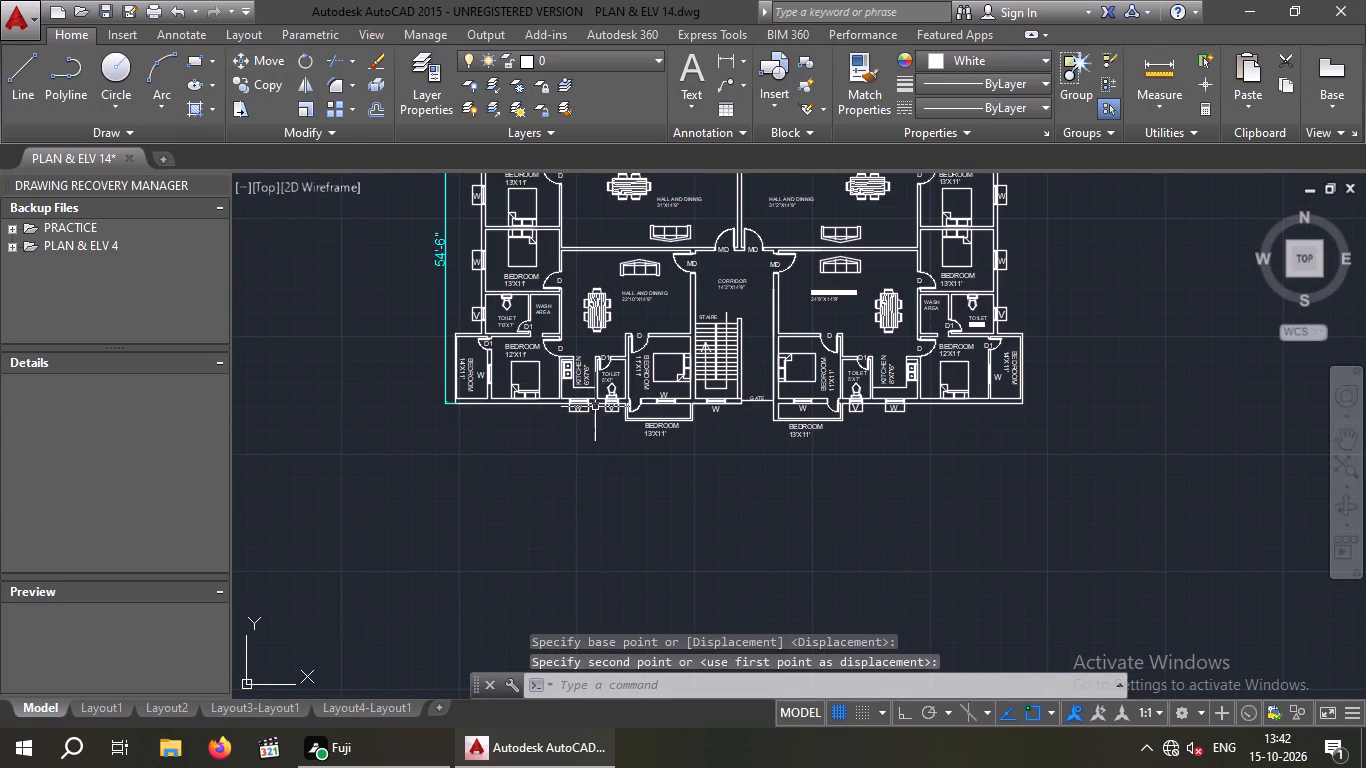
scroll(595, 406, "up", 2)
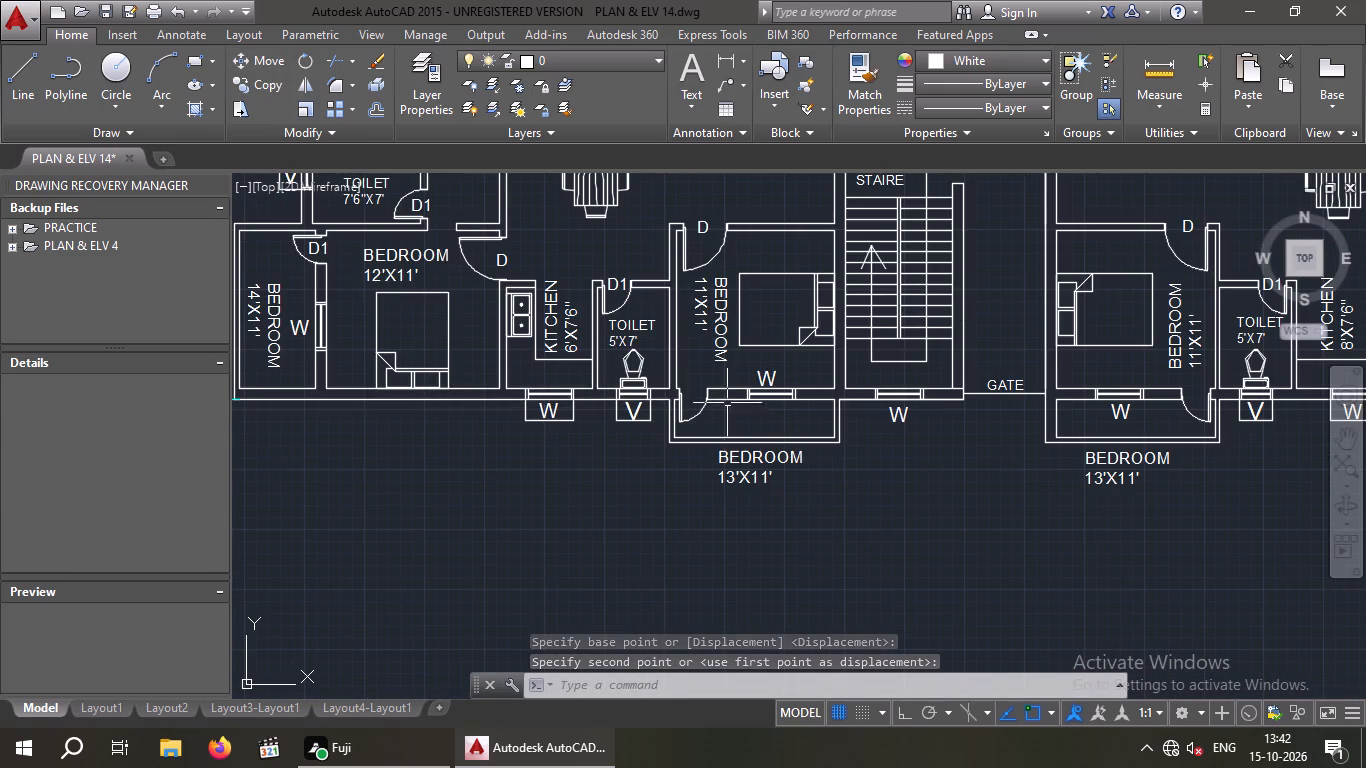
scroll(770, 386, "up", 3)
left_click_drag(774, 358, 750, 363)
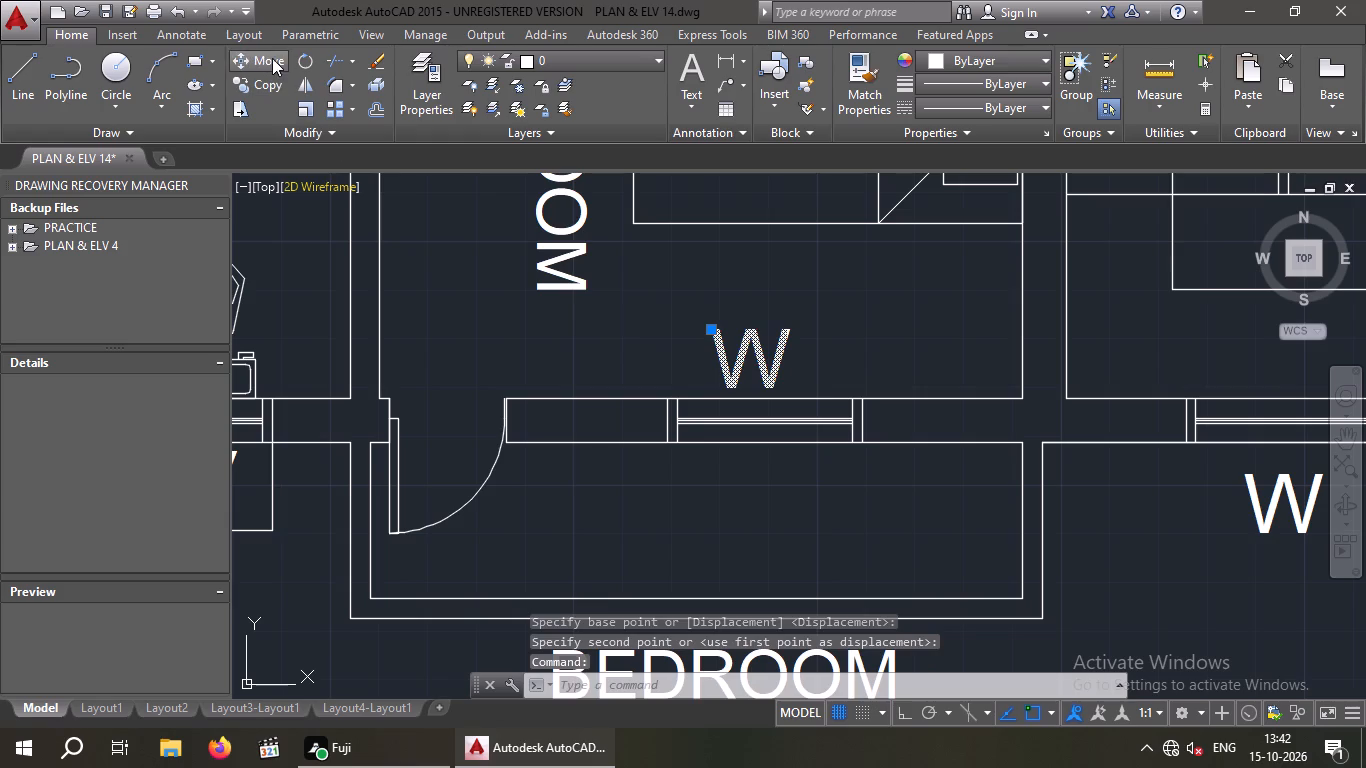
left_click(272, 57)
left_click(729, 370)
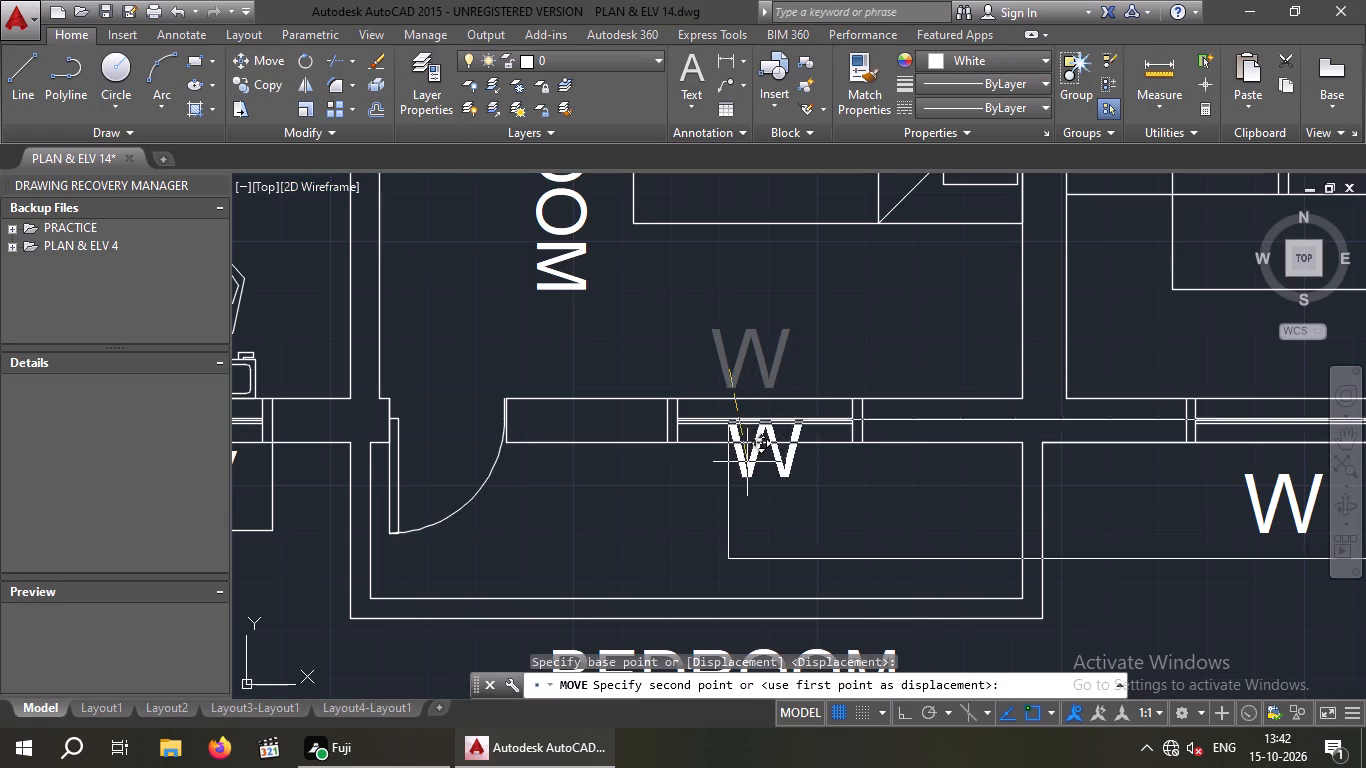
left_click(751, 502)
Examine the whole floor plan, including the front and rear balconies and their labels.
scroll(732, 495, "down", 3)
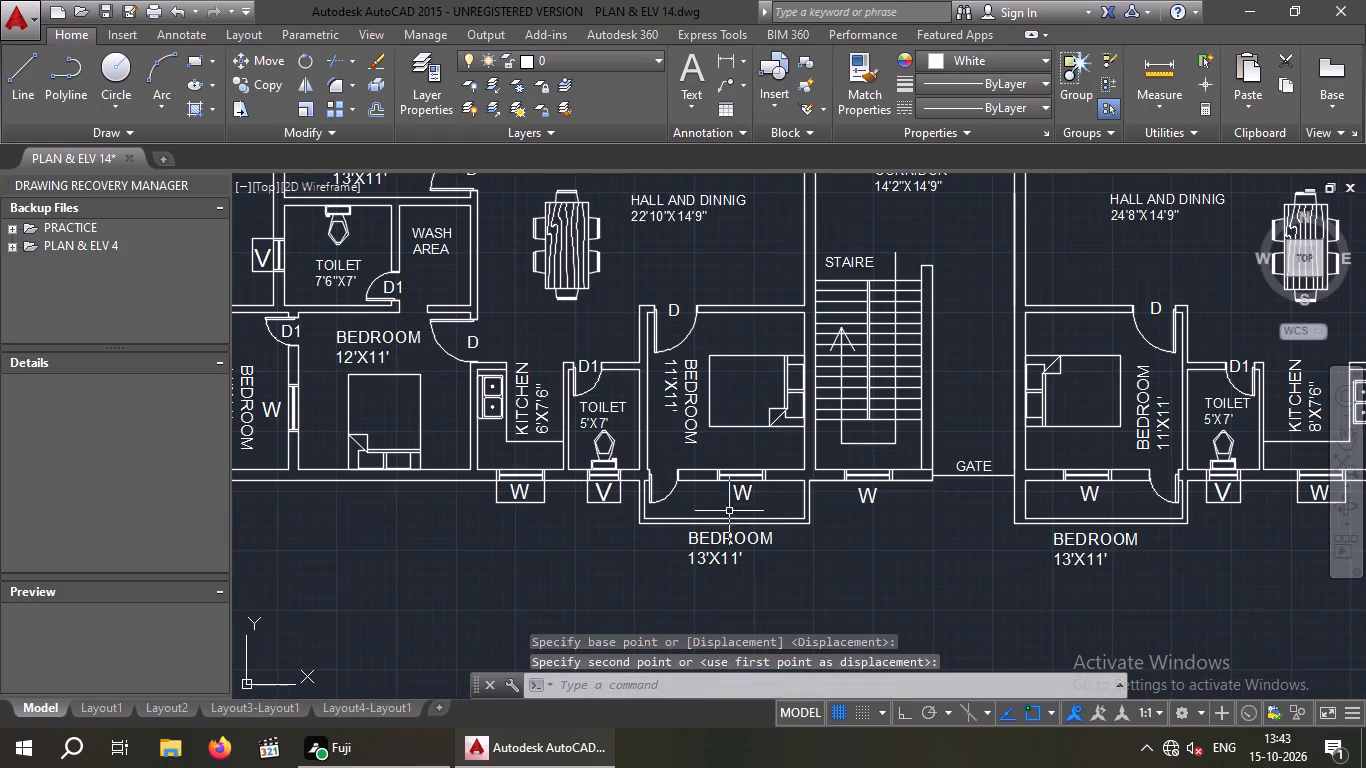
middle_click_drag(757, 525, 687, 525)
middle_click_drag(679, 525, 669, 523)
scroll(680, 537, "down", 1)
middle_click_drag(807, 571, 718, 595)
scroll(701, 576, "down", 1)
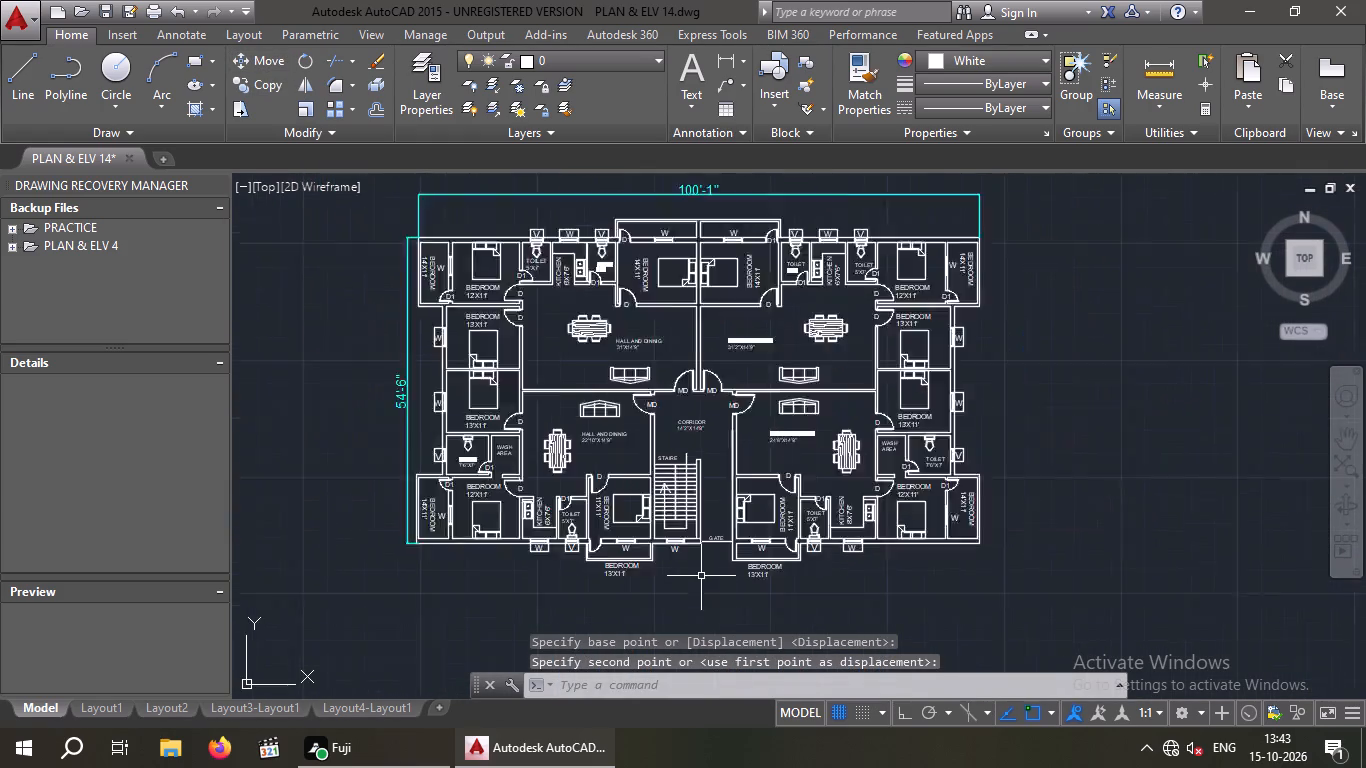
scroll(701, 576, "down", 1)
middle_click_drag(701, 576, 688, 686)
scroll(676, 461, "up", 4)
middle_click_drag(648, 468, 642, 404)
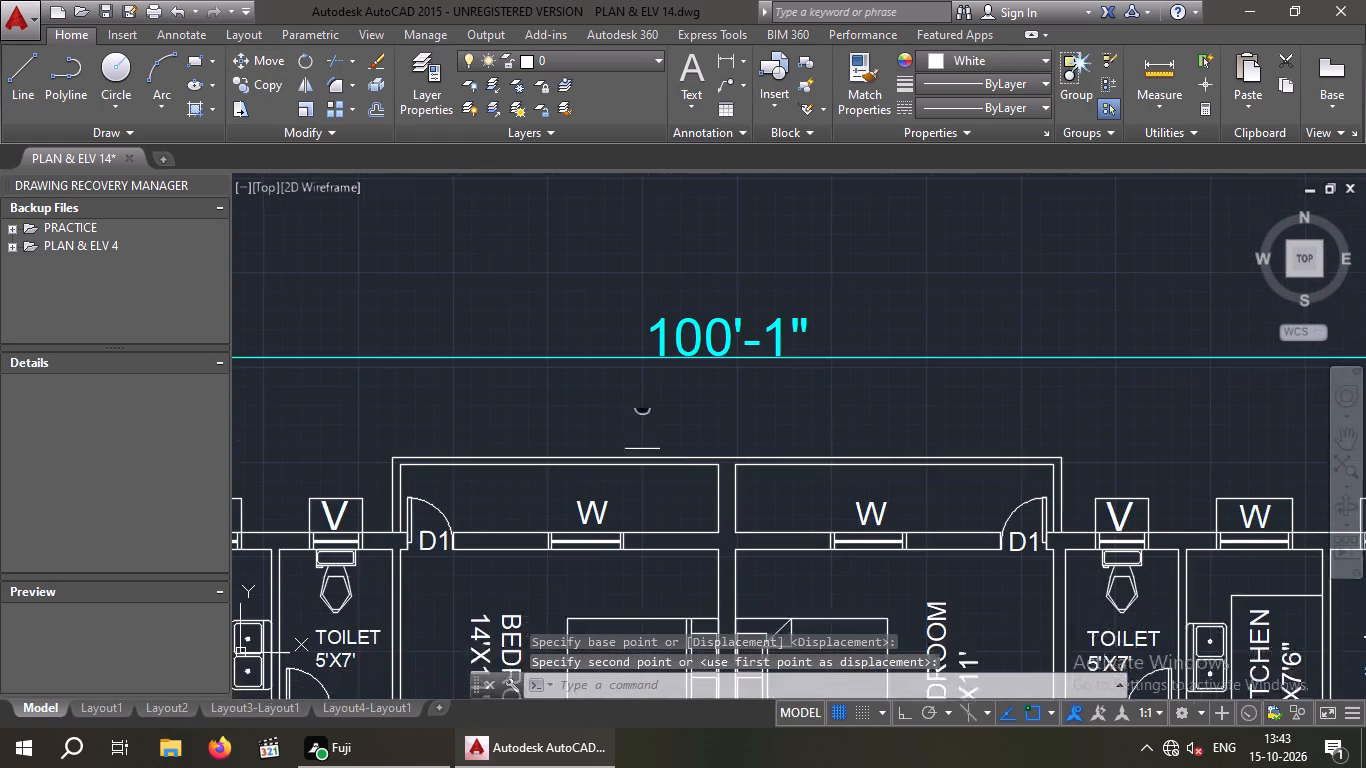
middle_click_drag(642, 404, 642, 386)
scroll(645, 368, "up", 1)
scroll(648, 367, "down", 3)
middle_click_drag(635, 447, 599, 365)
scroll(612, 327, "down", 3)
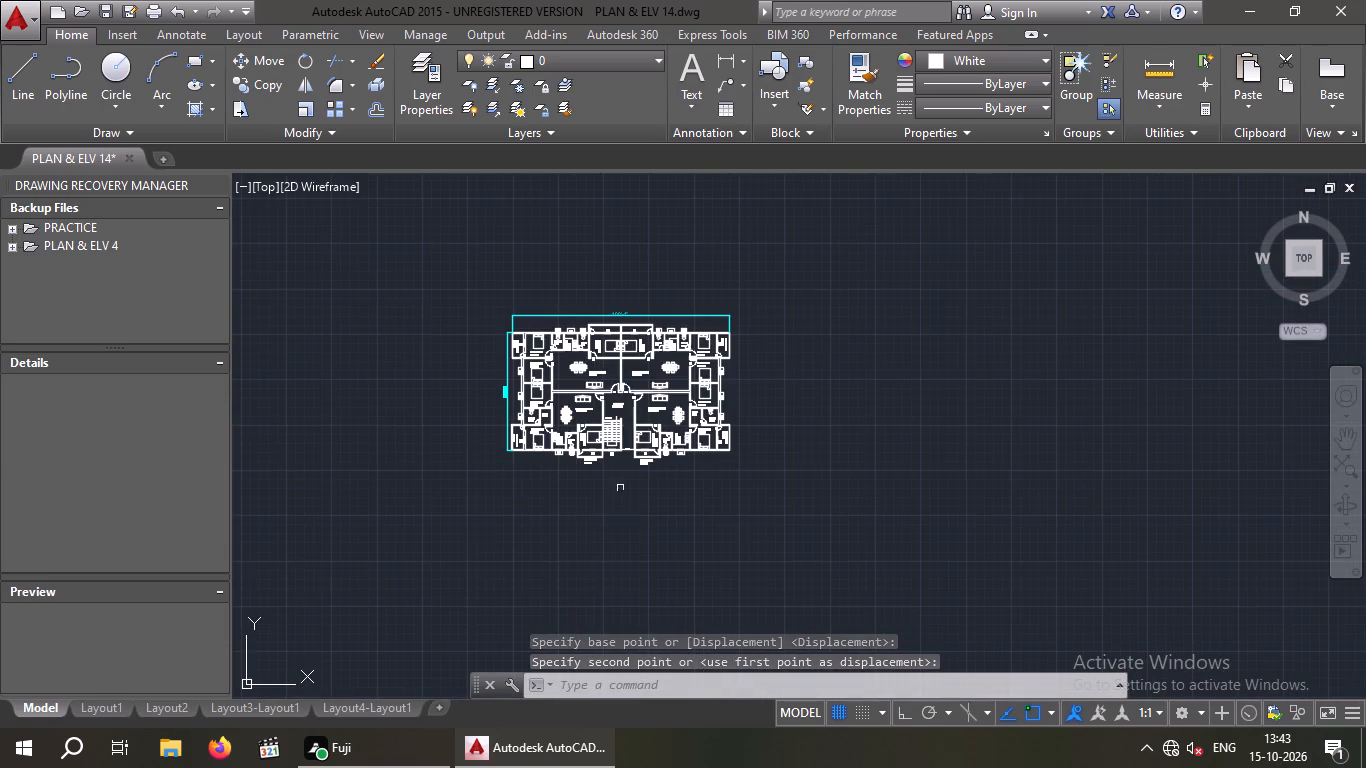
Copy the left front balcony's BEDROOM 13'X11' label to just above the outer wall of each of the two rear balconies.
scroll(603, 468, "up", 4)
left_click(516, 467)
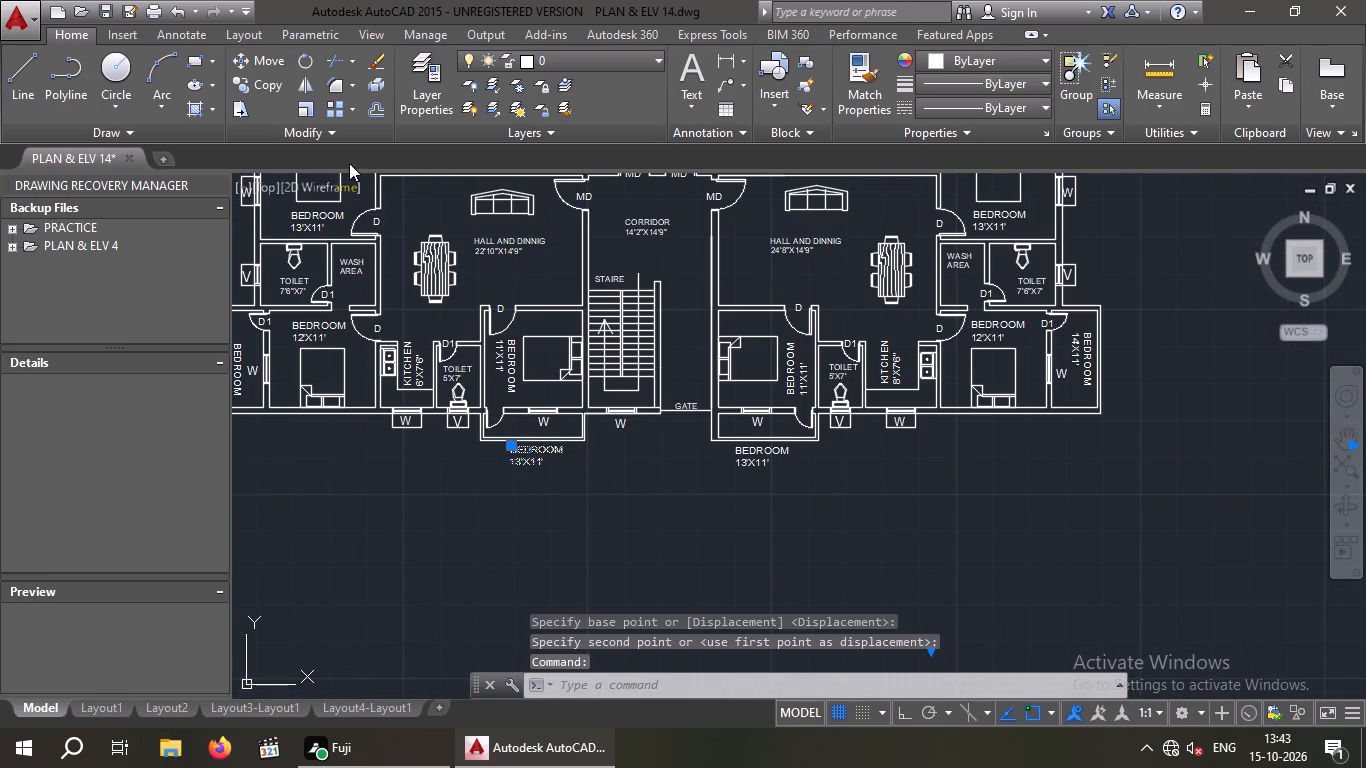
left_click(261, 88)
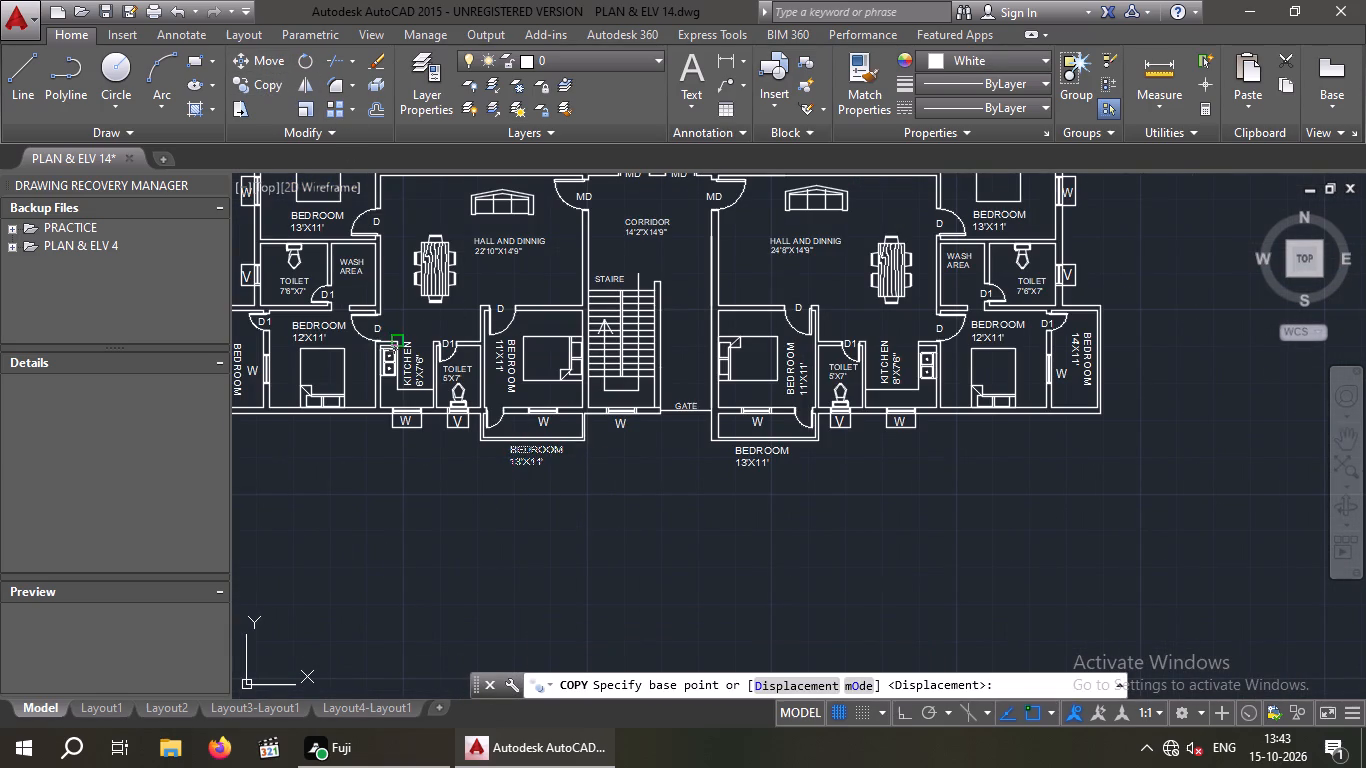
left_click(514, 469)
scroll(521, 469, "down", 2)
middle_click_drag(521, 483, 497, 657)
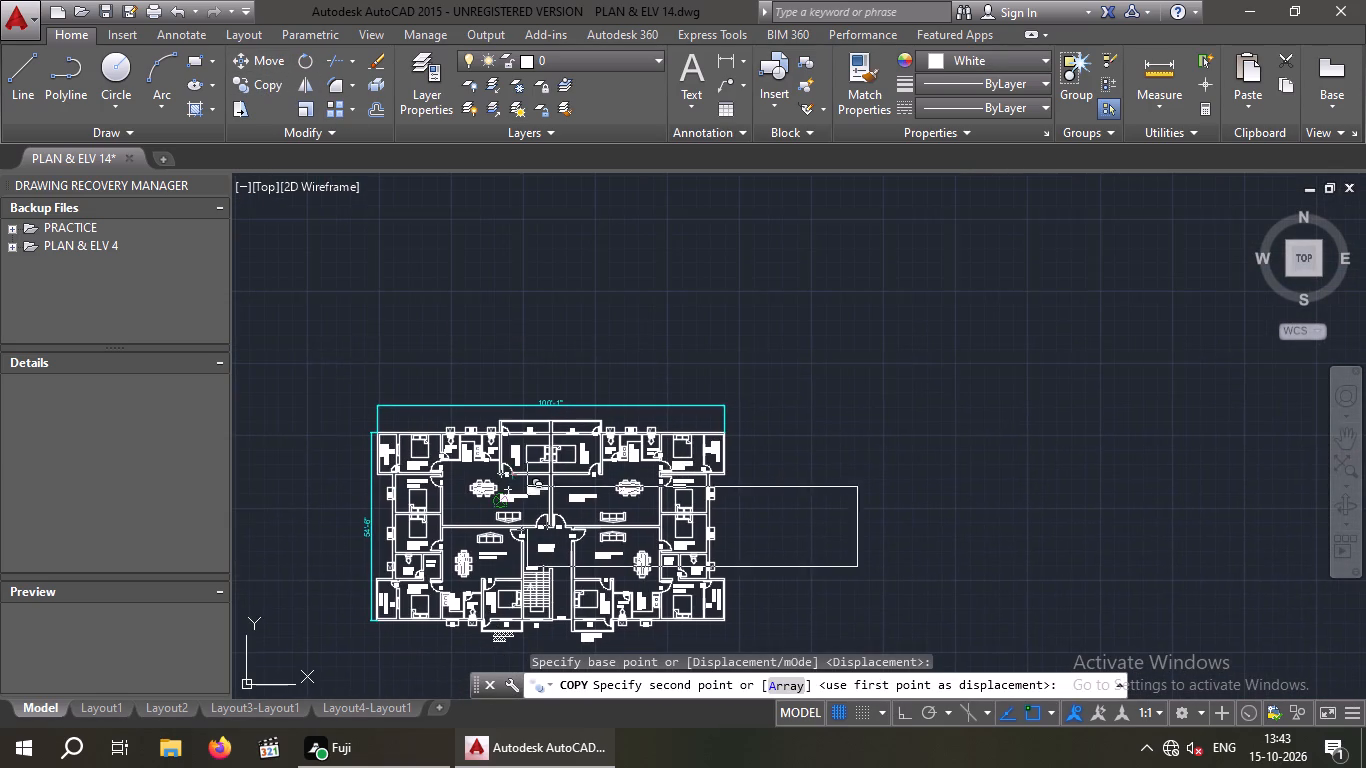
scroll(524, 402, "up", 3)
scroll(499, 482, "up", 3)
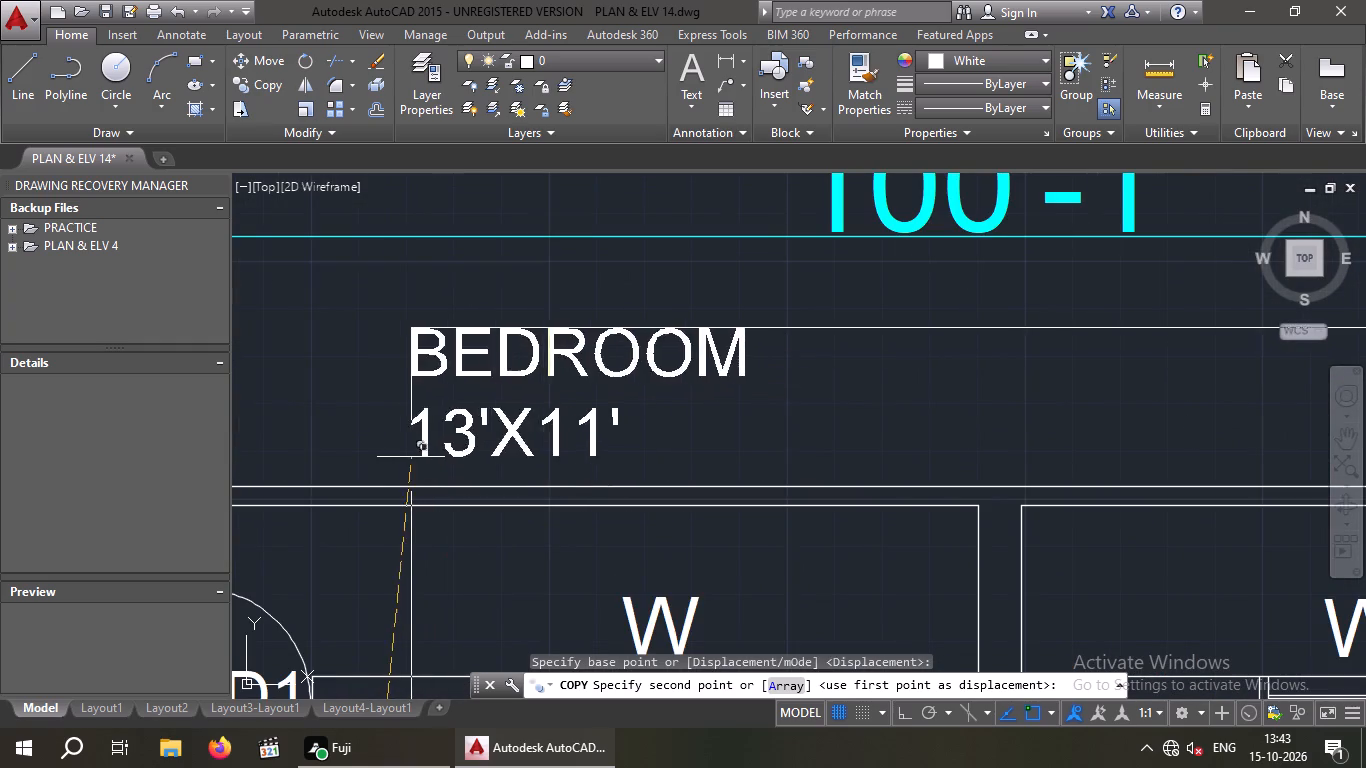
left_click(392, 459)
scroll(484, 450, "down", 3)
scroll(680, 448, "up", 2)
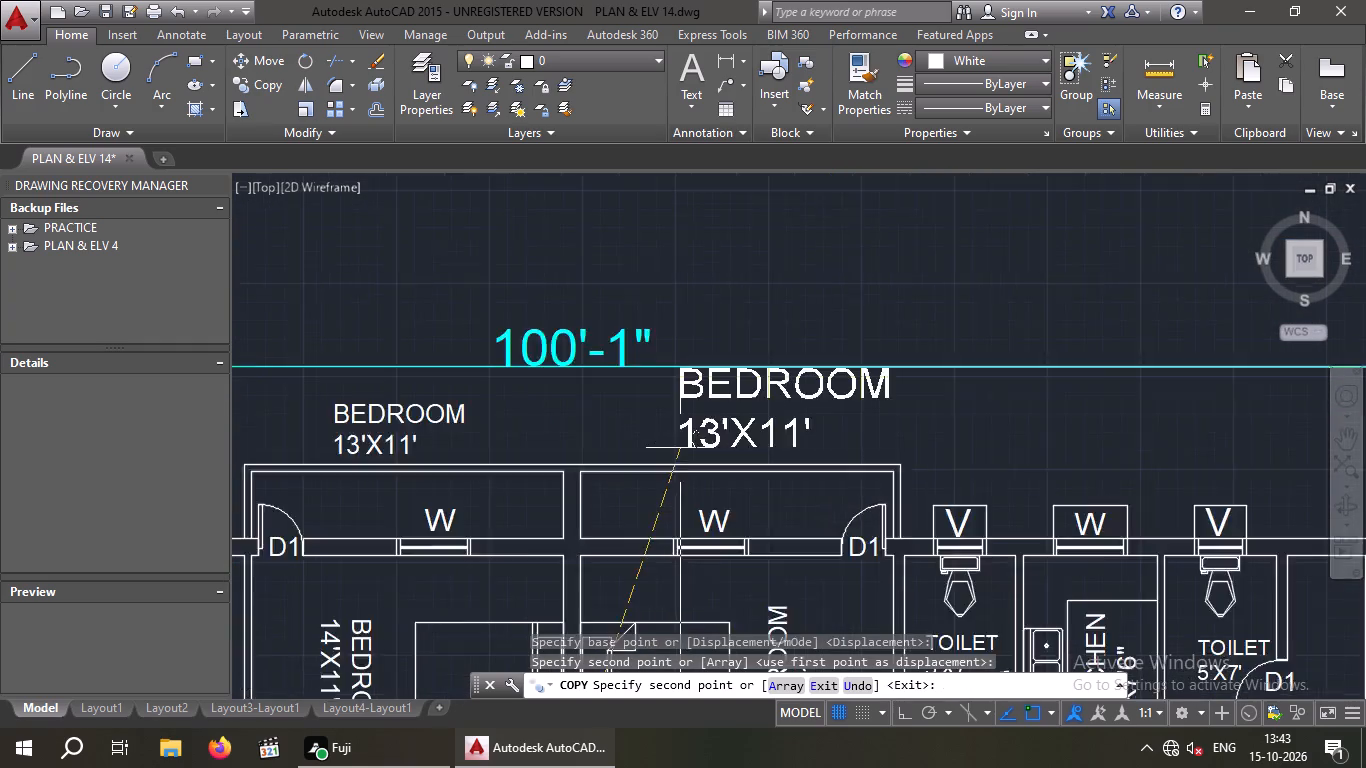
left_click(675, 449)
scroll(674, 454, "down", 3)
key("Escape")
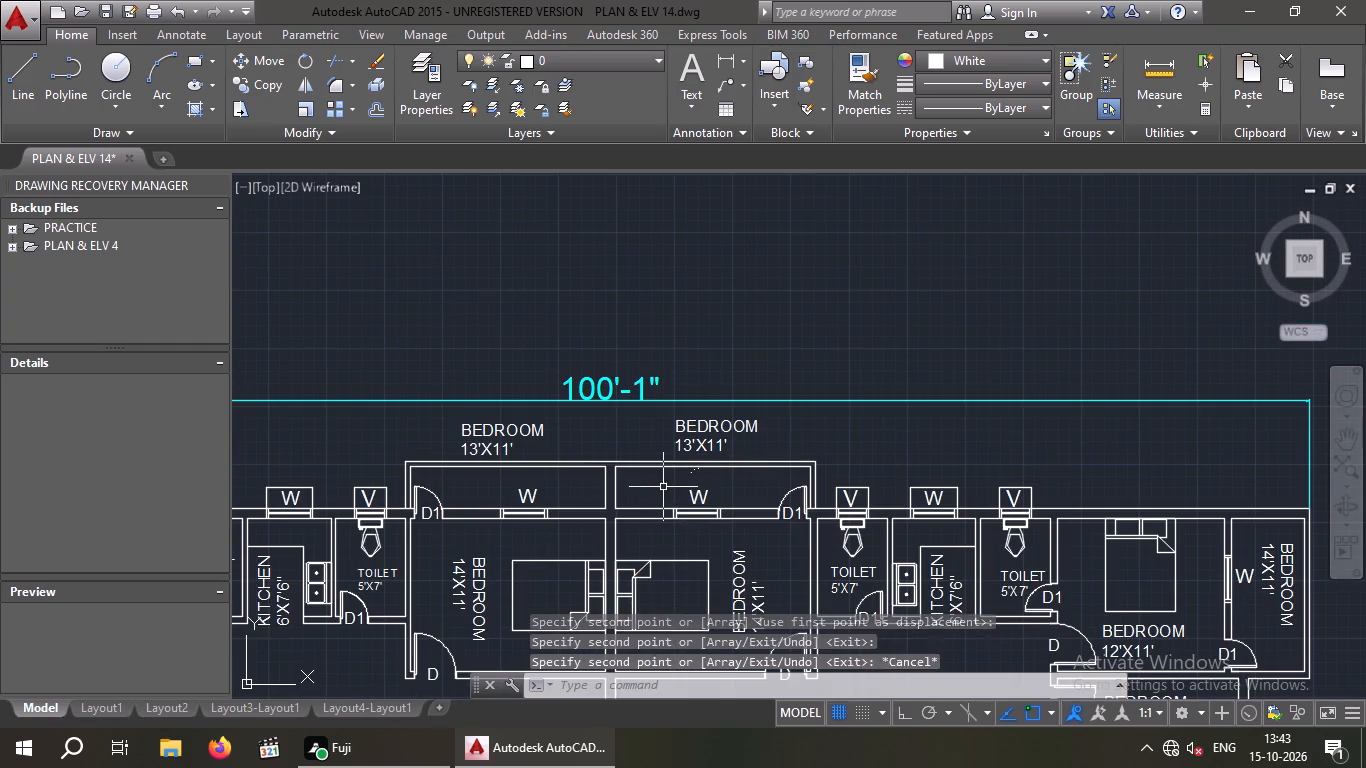
key("Escape")
Measure the left rear balcony's inner width along its outer wall with a linear dimension, without placing it.
scroll(658, 486, "down", 2)
middle_click_drag(760, 503, 767, 414)
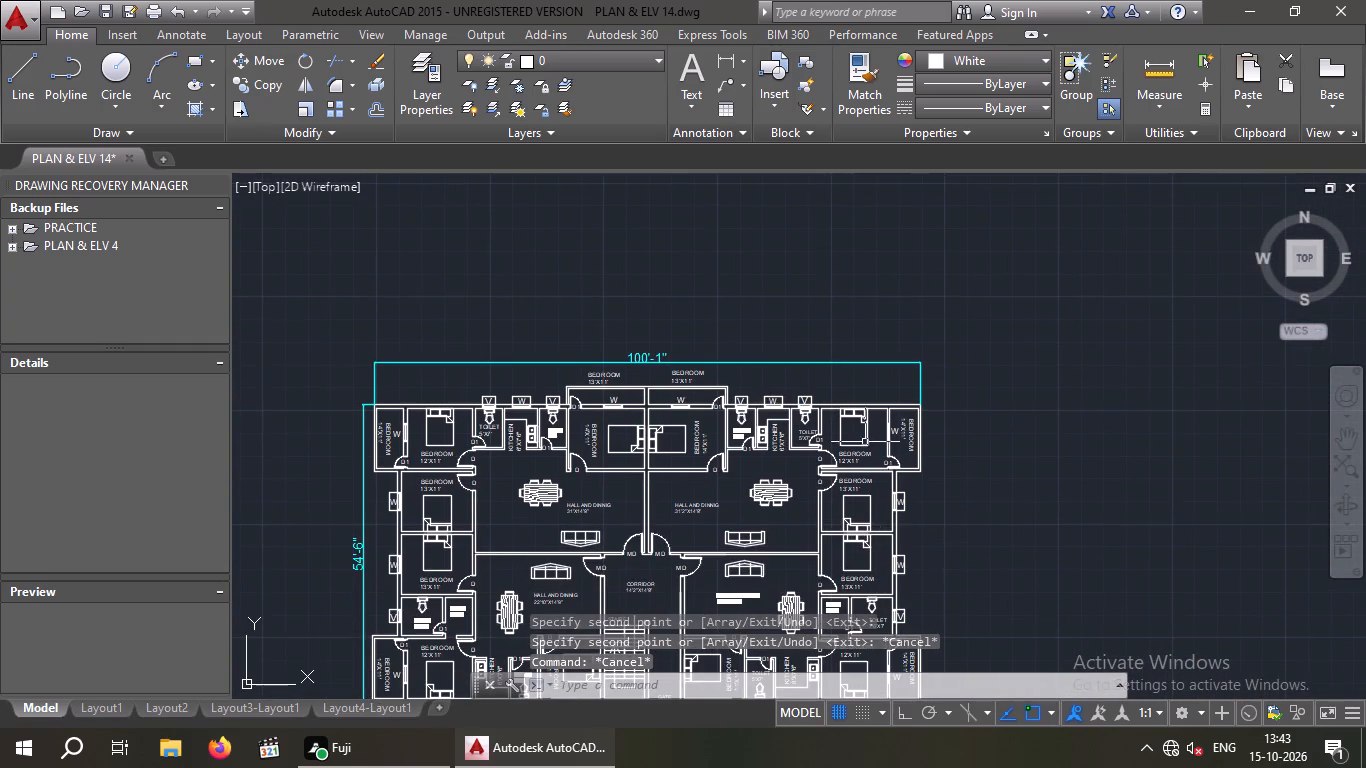
scroll(856, 415, "up", 2)
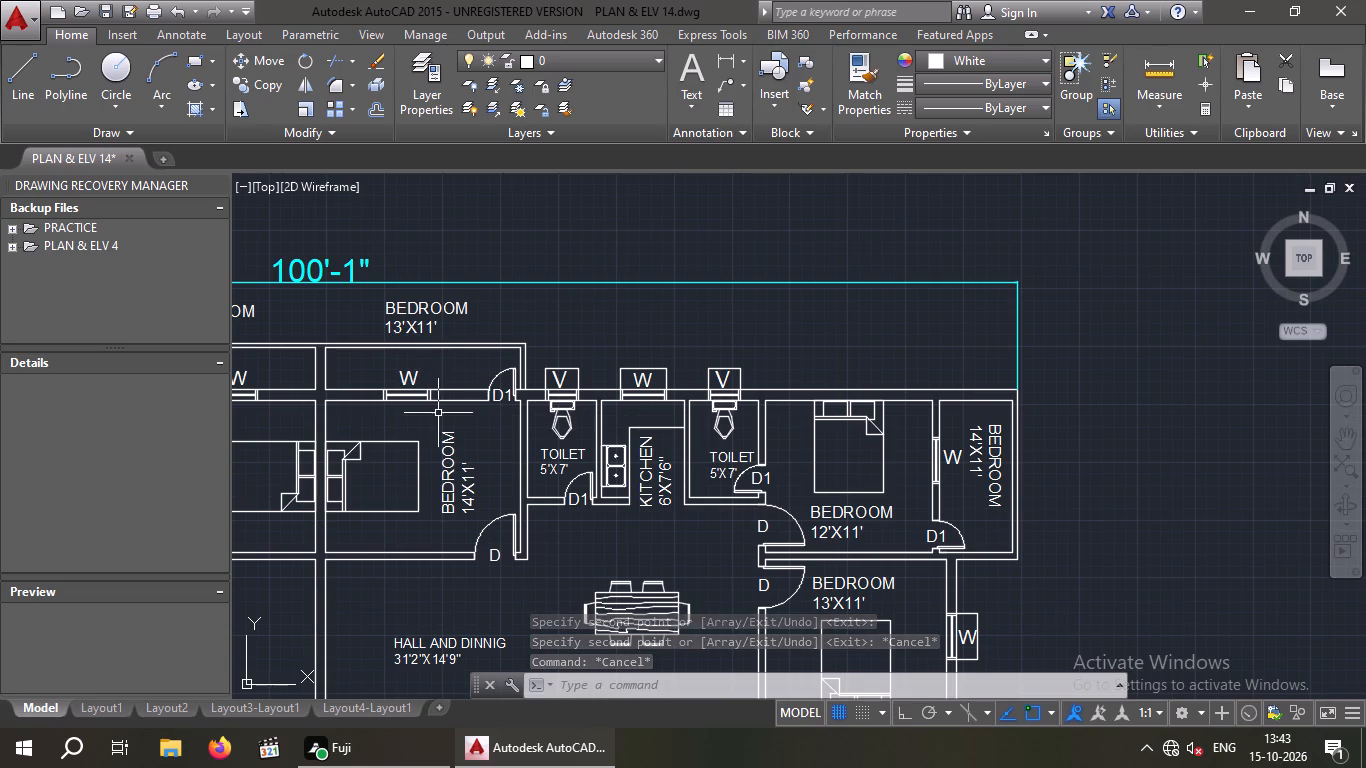
scroll(484, 430, "down", 2)
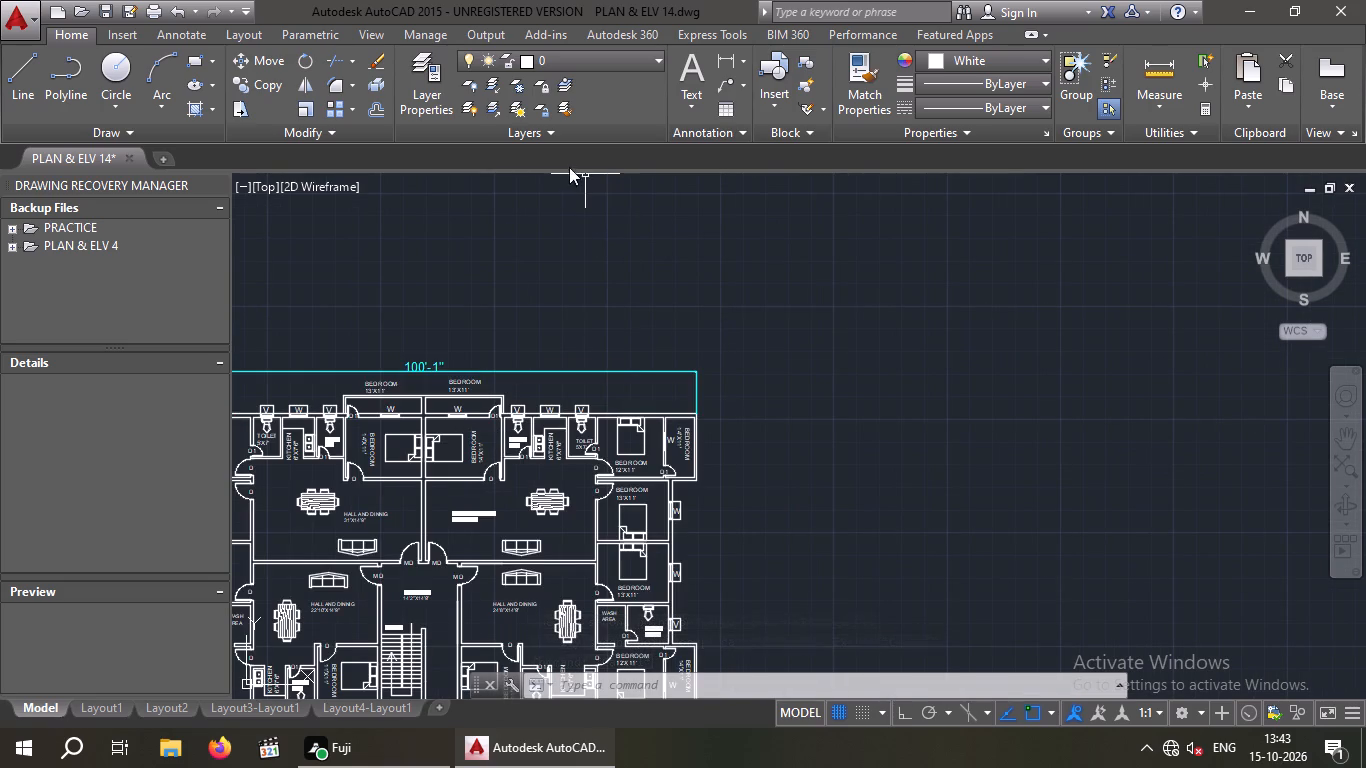
left_click(724, 59)
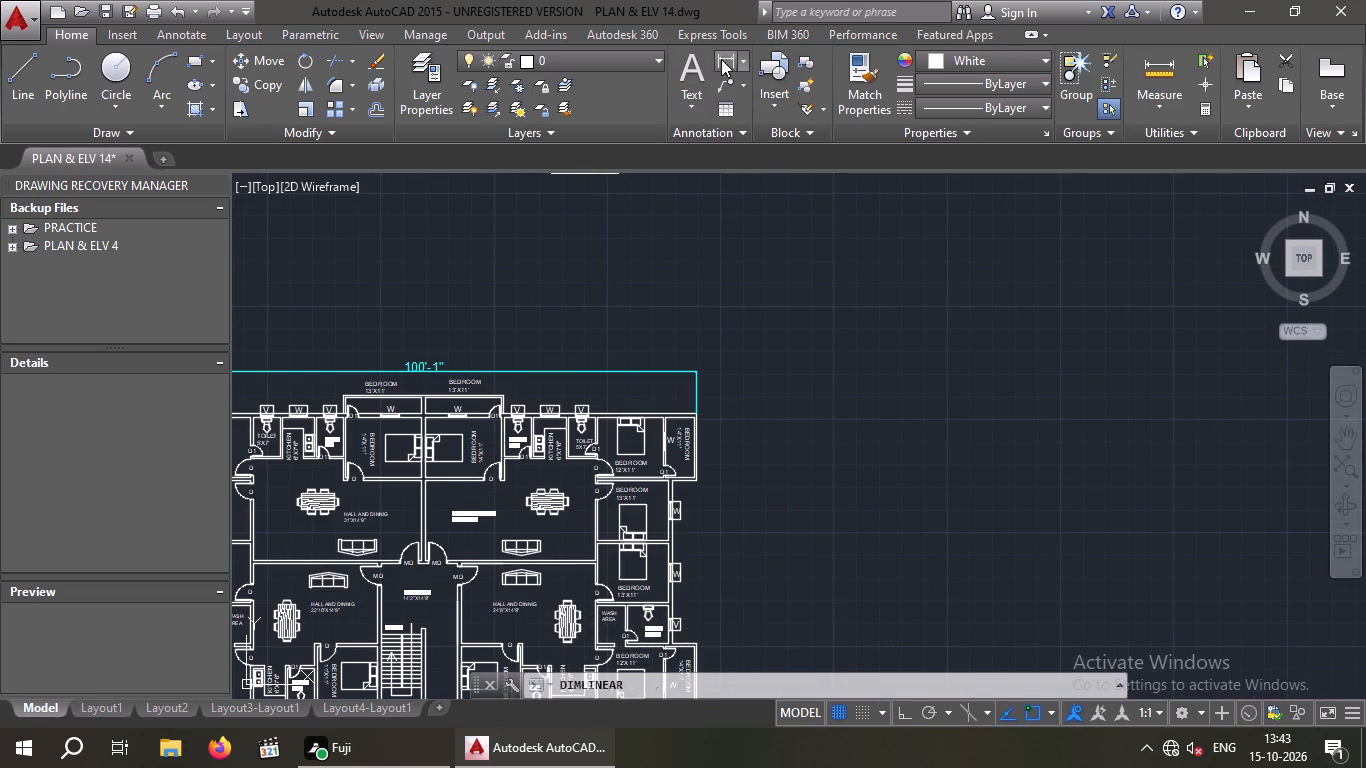
scroll(363, 415, "up", 4)
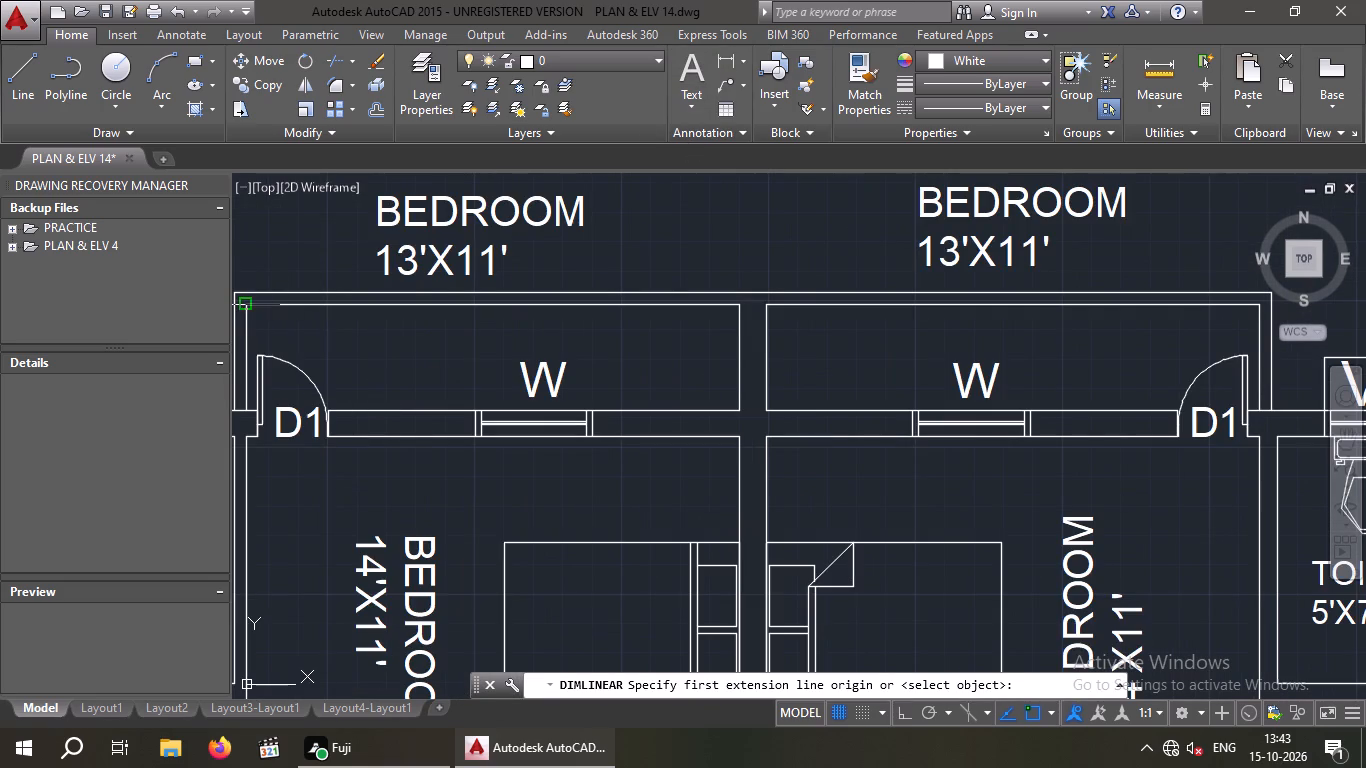
left_click(245, 304)
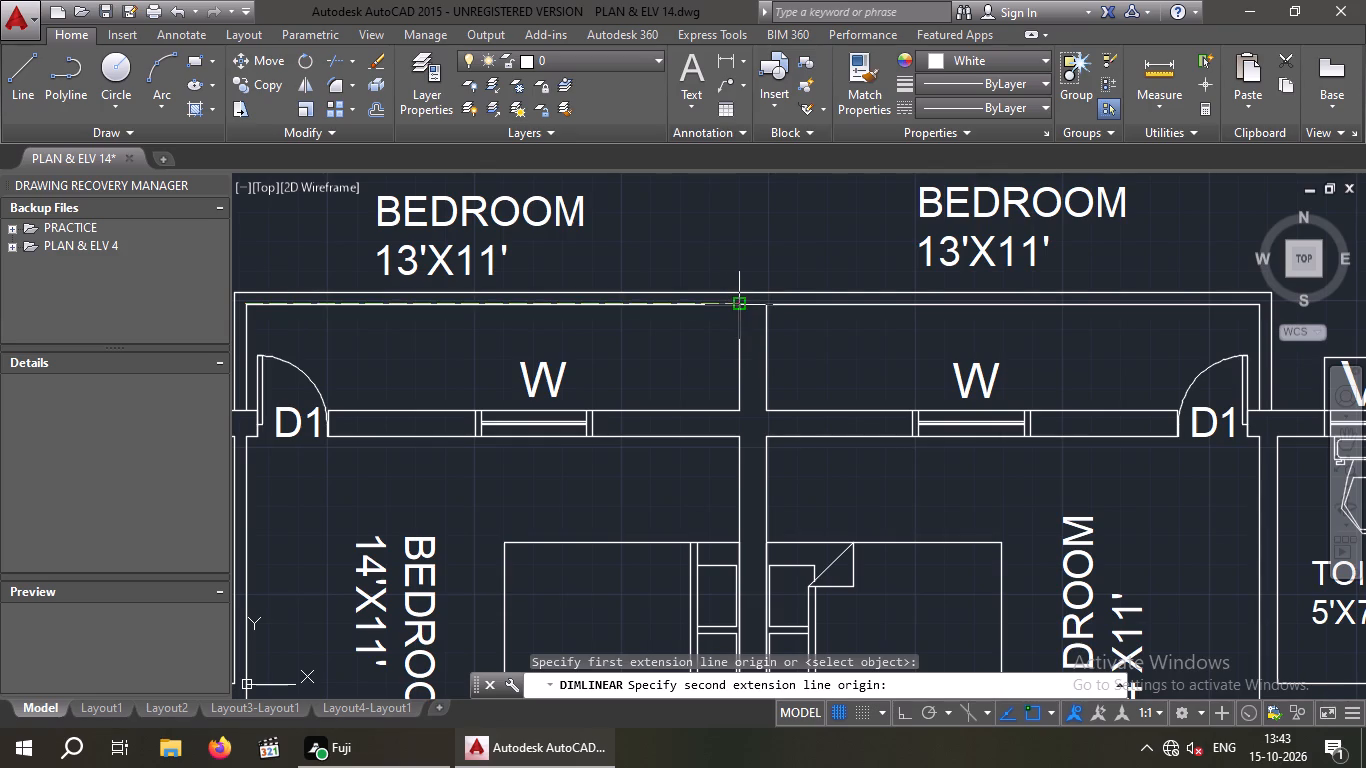
left_click(738, 306)
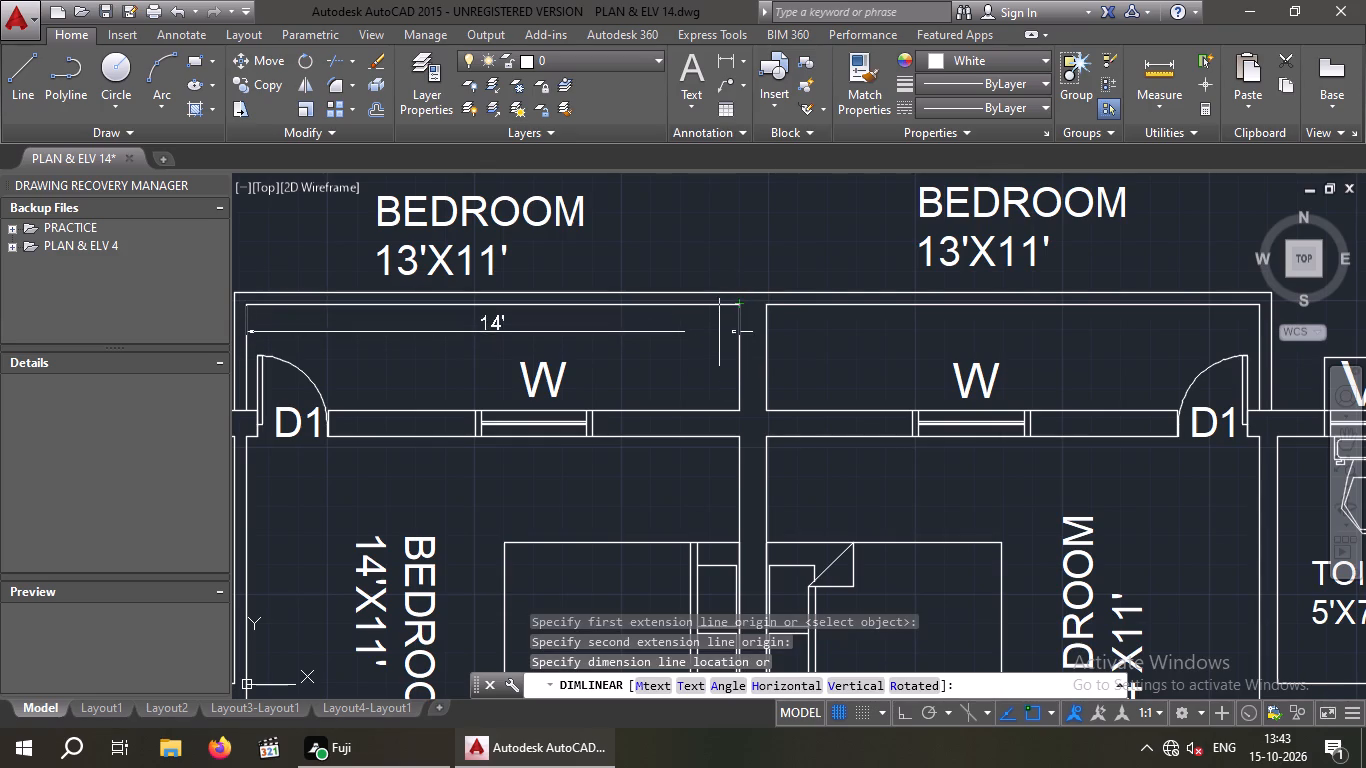
key("space")
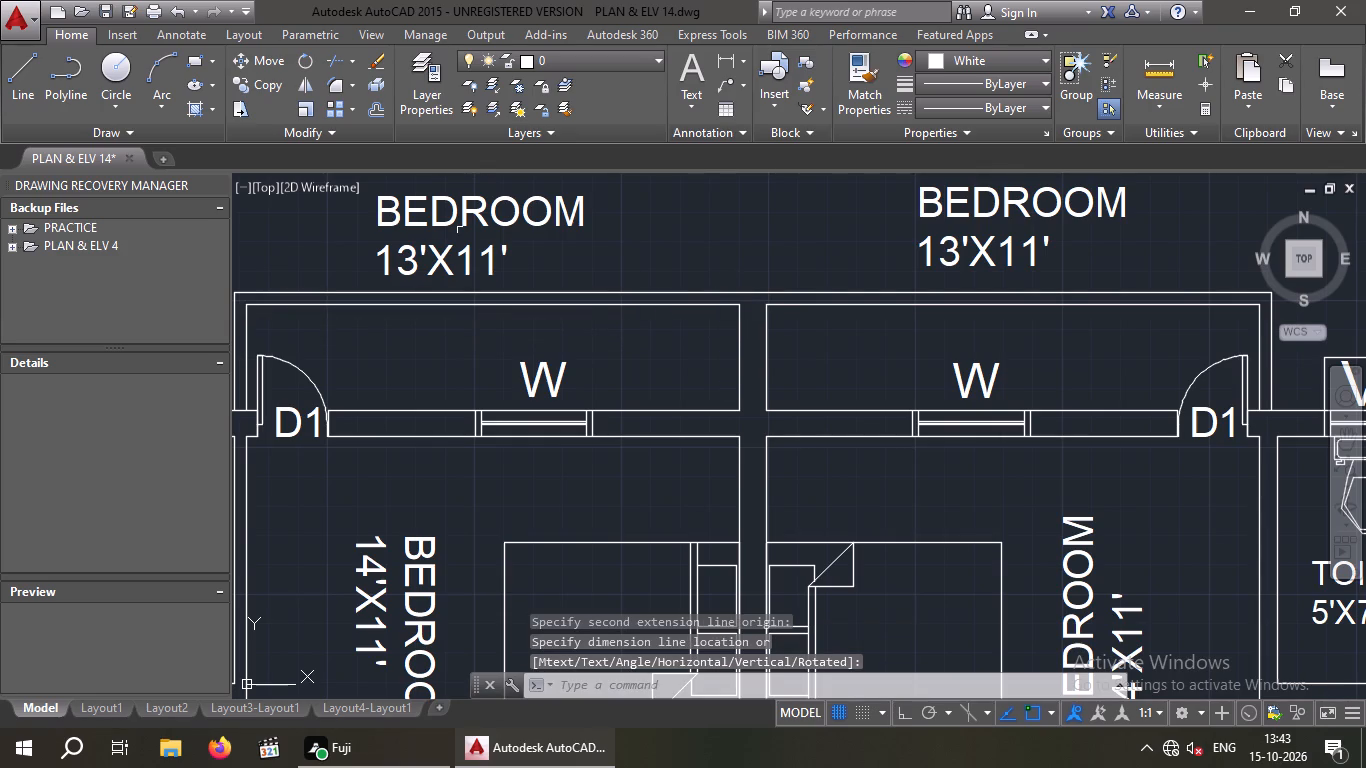
Change the size line of the left rear balcony's copied label to 14'X3'.
double_click(458, 262)
key("space")
double_click(434, 258)
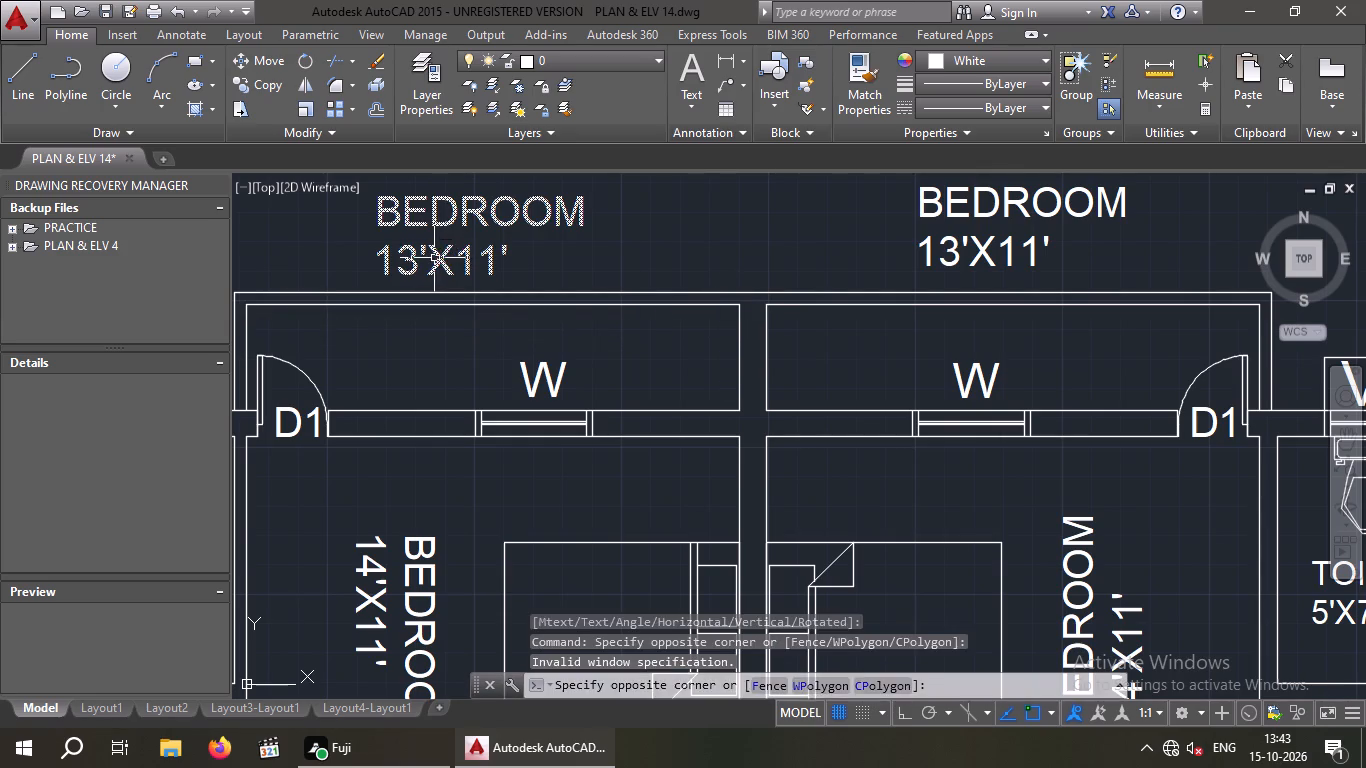
scroll(432, 260, "up", 2)
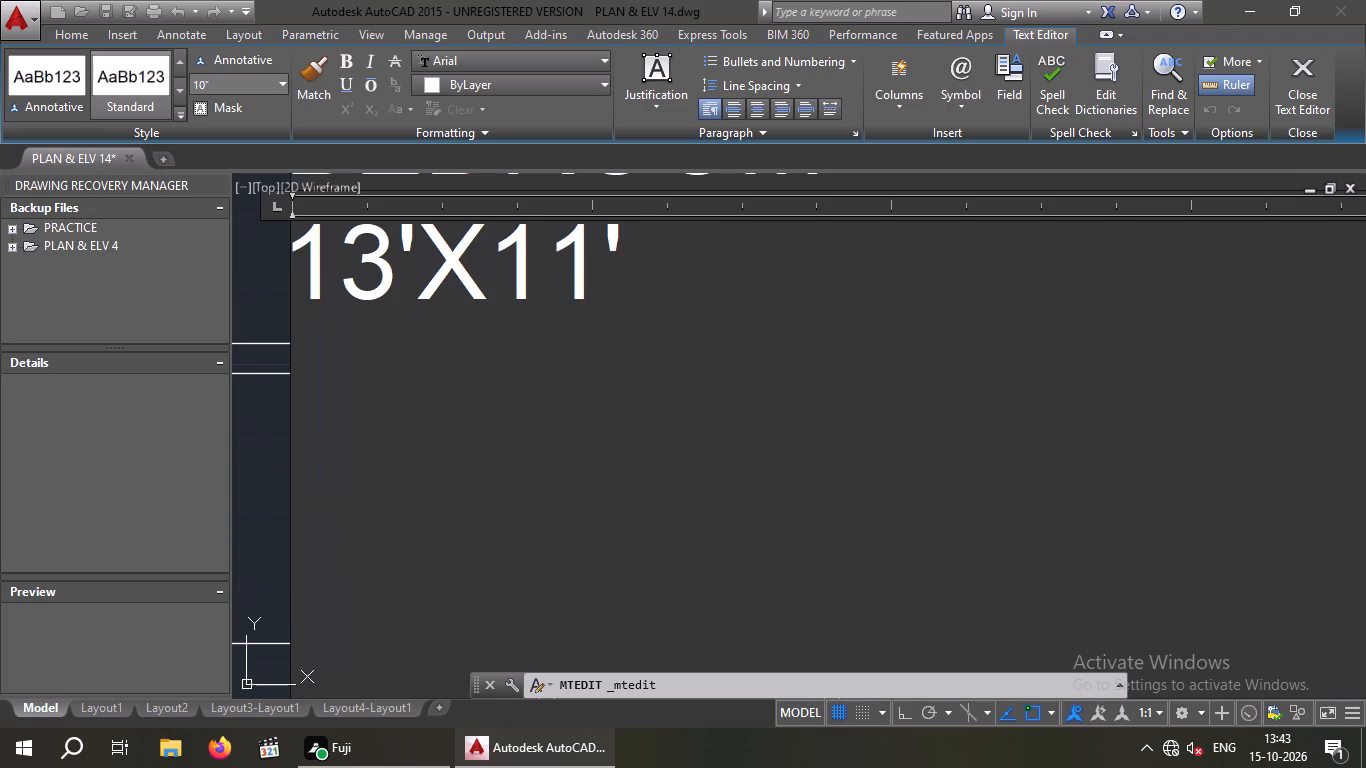
left_click(408, 295)
key("Left")
key("BackSpace")
key("4")
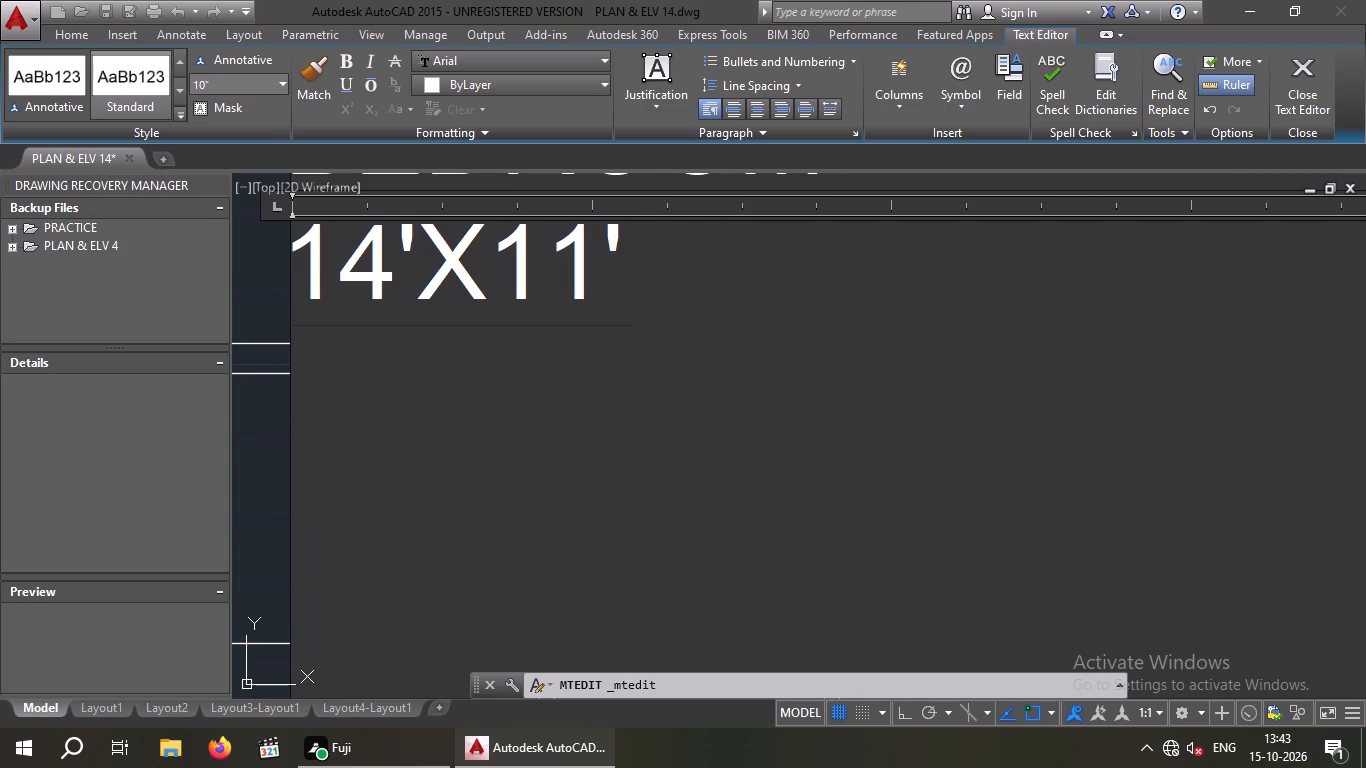
key("Right")
key("Right")
key("Right")
key("Right")
key("BackSpace")
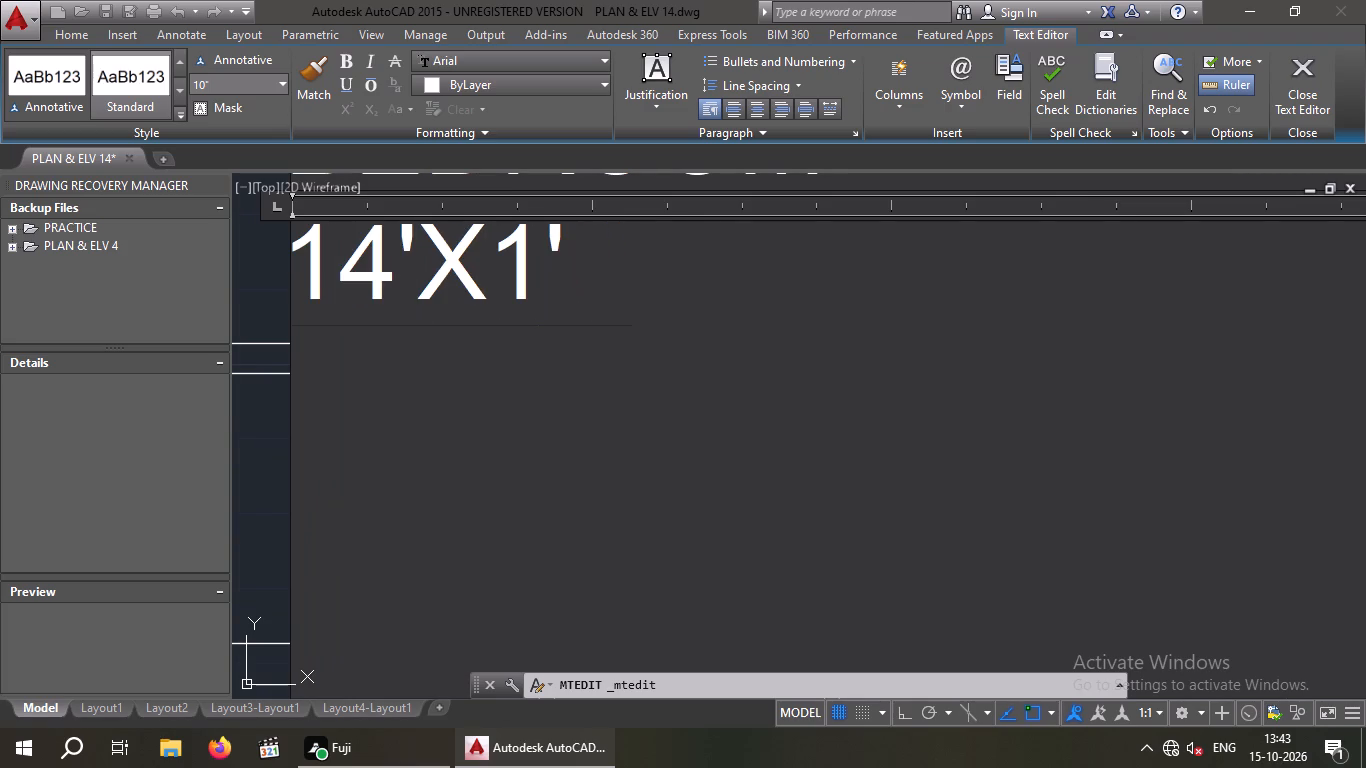
key("BackSpace")
key("3")
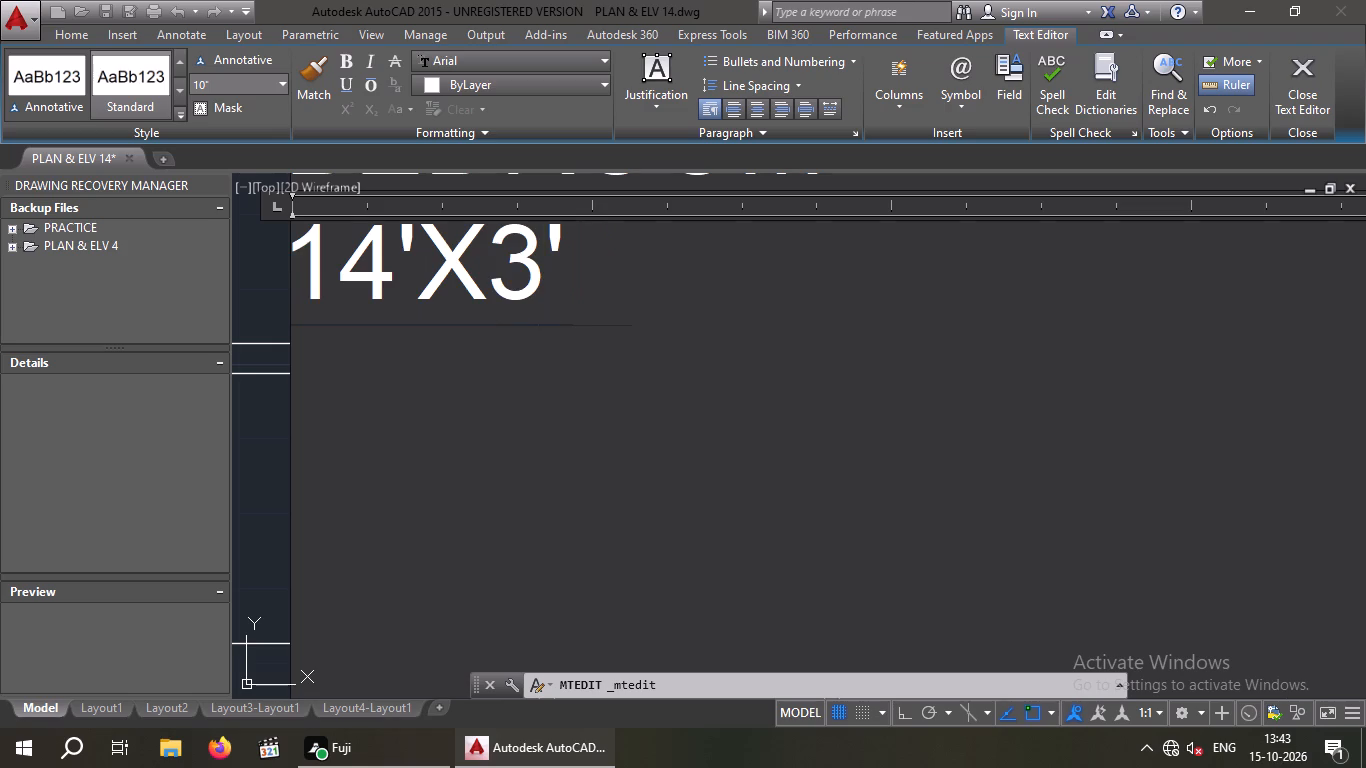
Replace the word BEDROOM with BALCONY in the left rear balcony's 14'X3' label and finish editing the text.
middle_click_drag(494, 298, 495, 545)
scroll(504, 549, "up", 1)
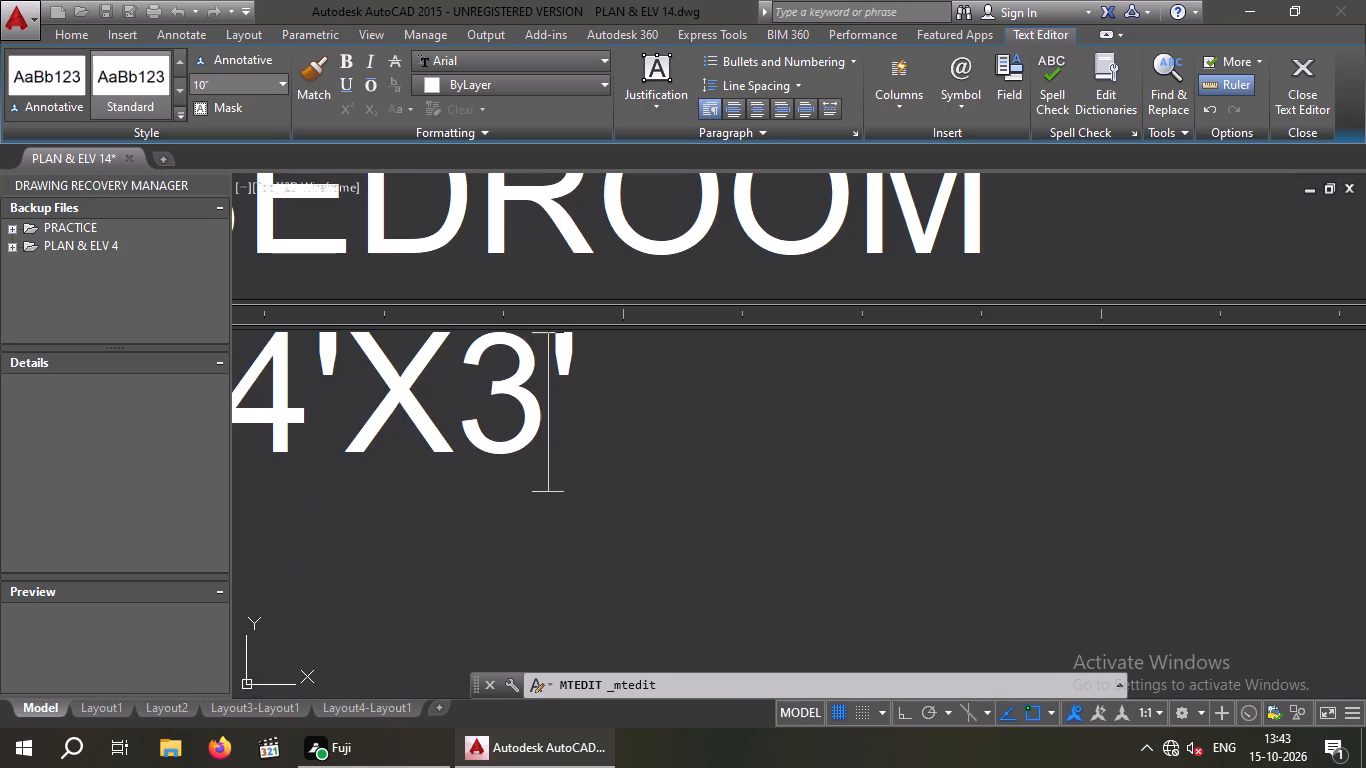
scroll(782, 418, "up", 1)
scroll(782, 418, "down", 2)
left_click(926, 298)
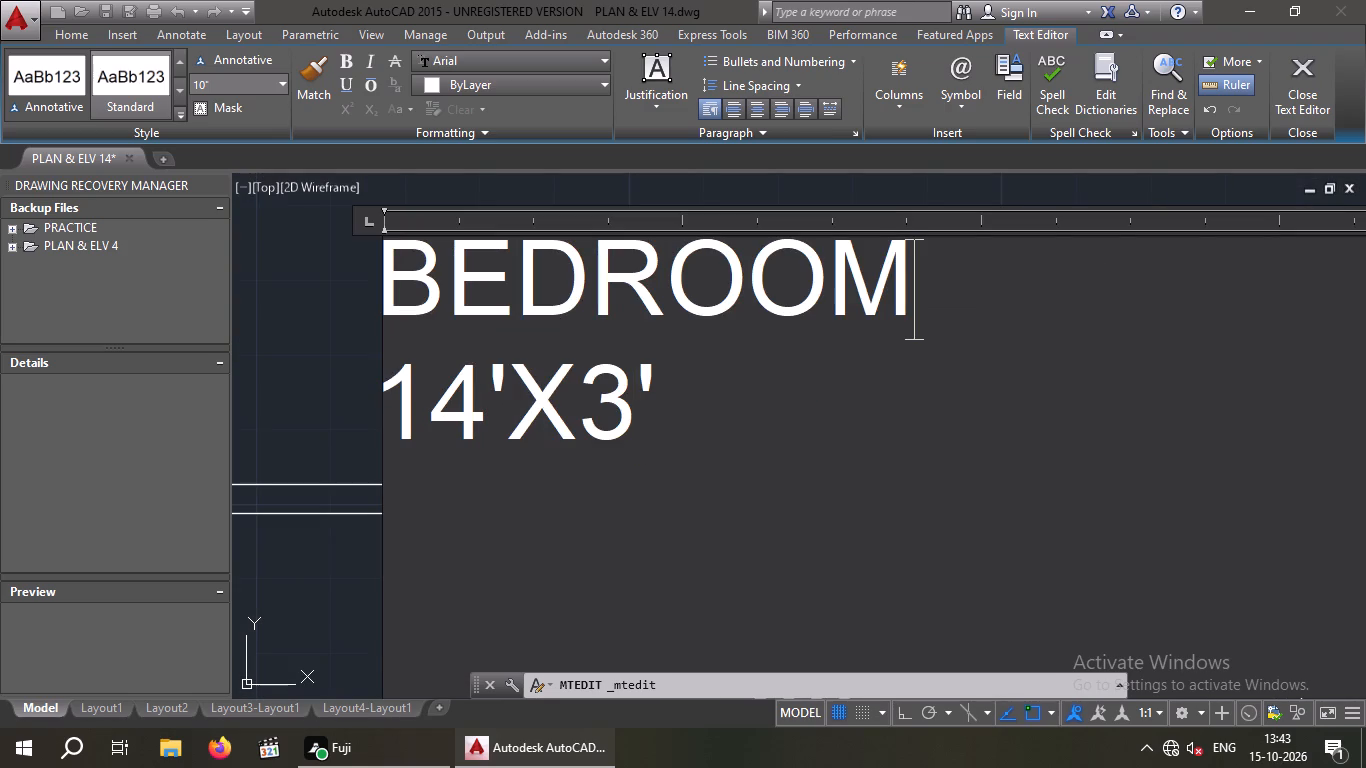
key("BackSpace")
key("BackSpace")
key("BackSpace")
key("BackSpace")
key("BackSpace")
key("BackSpace")
key("BackSpace")
key("BackSpace")
key("BackSpace")
key("BackSpace")
key("BackSpace")
key("BackSpace")
key("BackSpace")
key("BackSpace")
key("BackSpace")
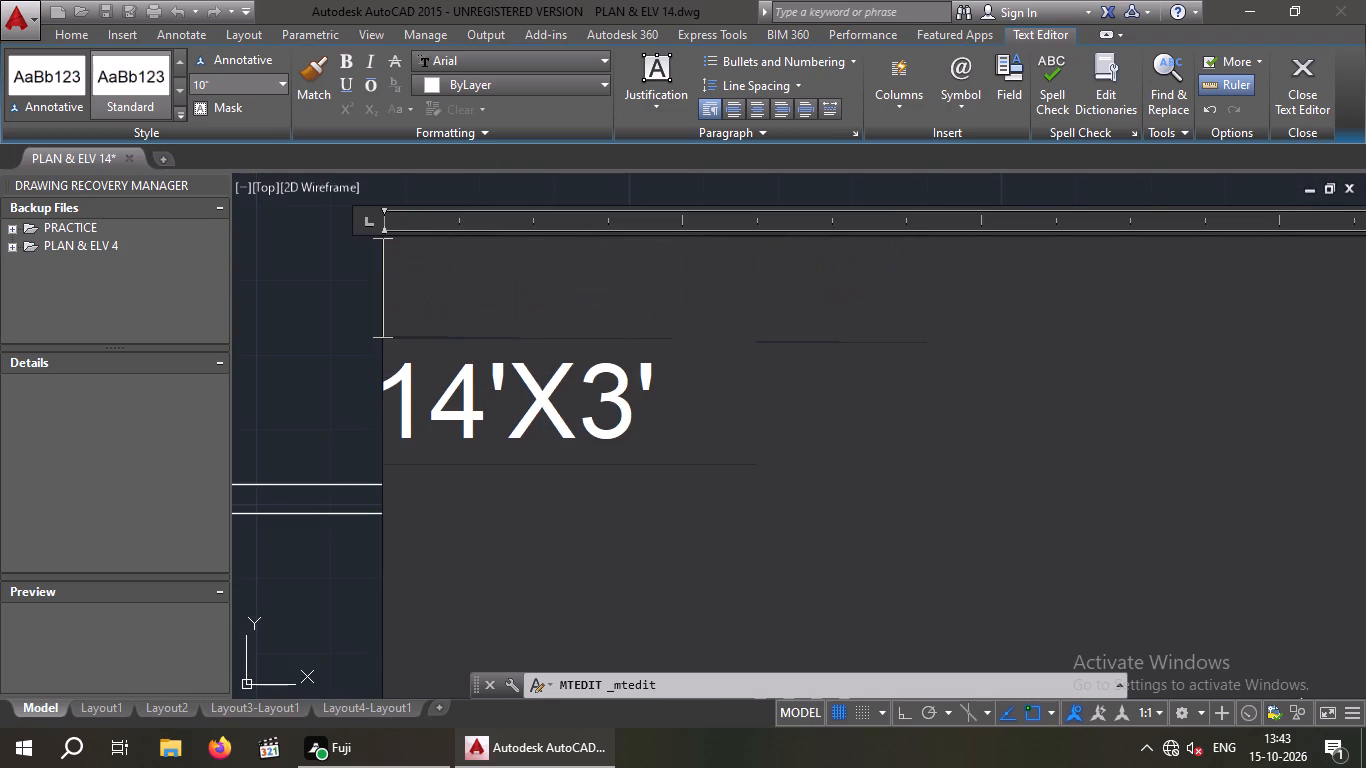
type("BAL")
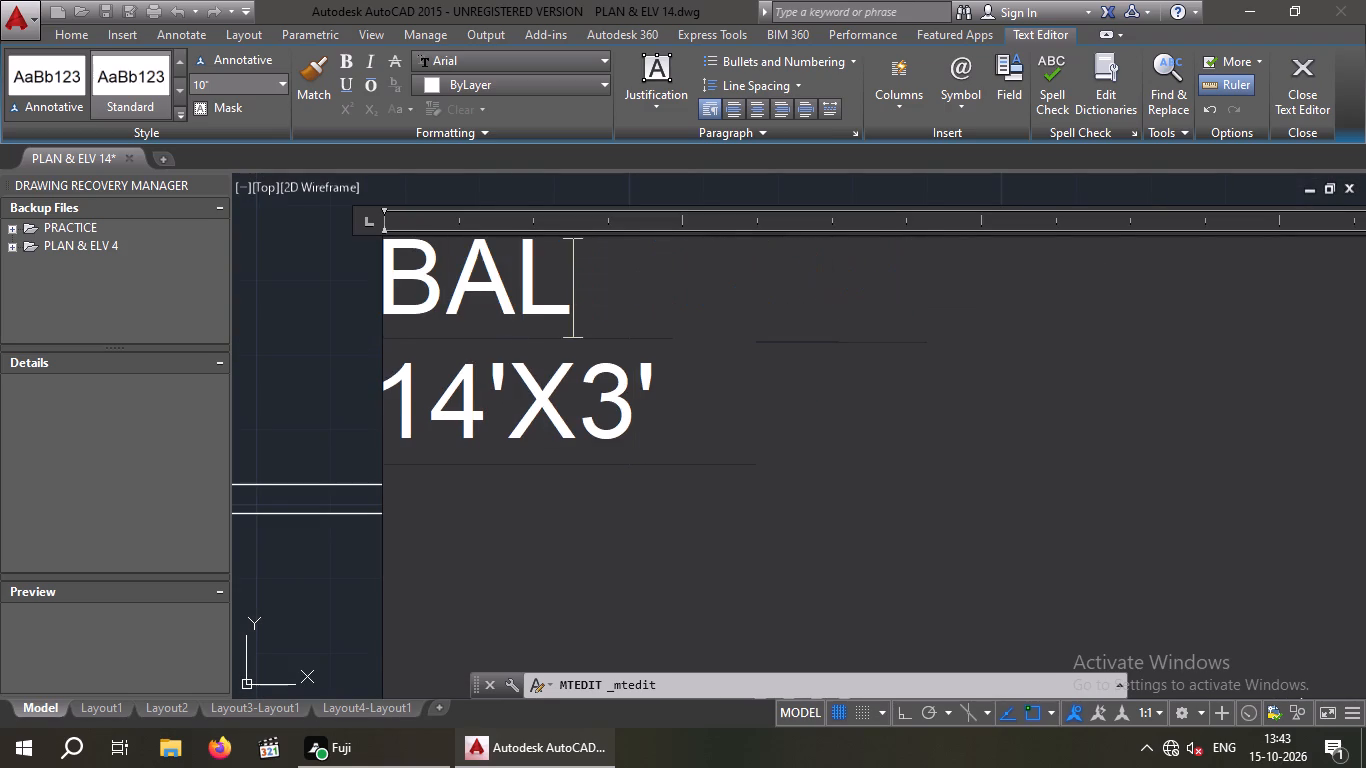
type("COMY")
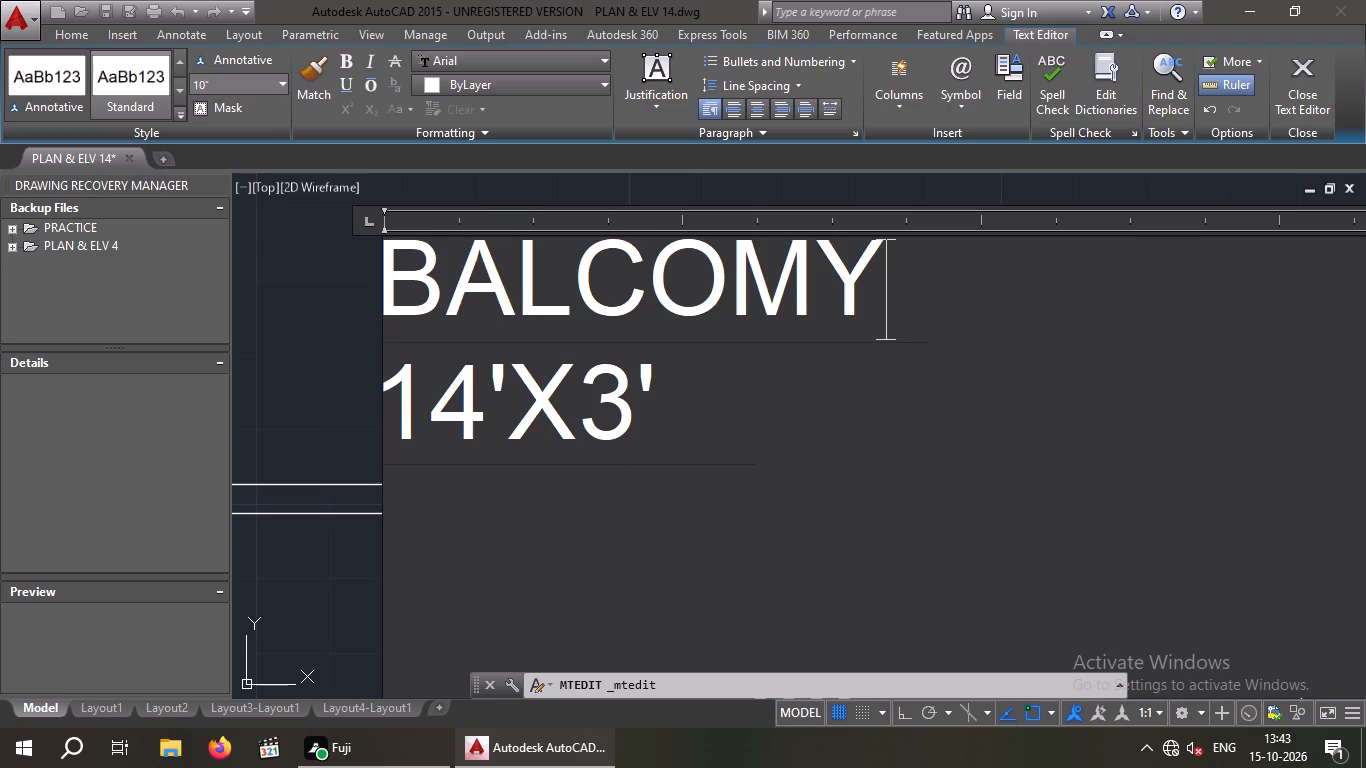
key("BackSpace")
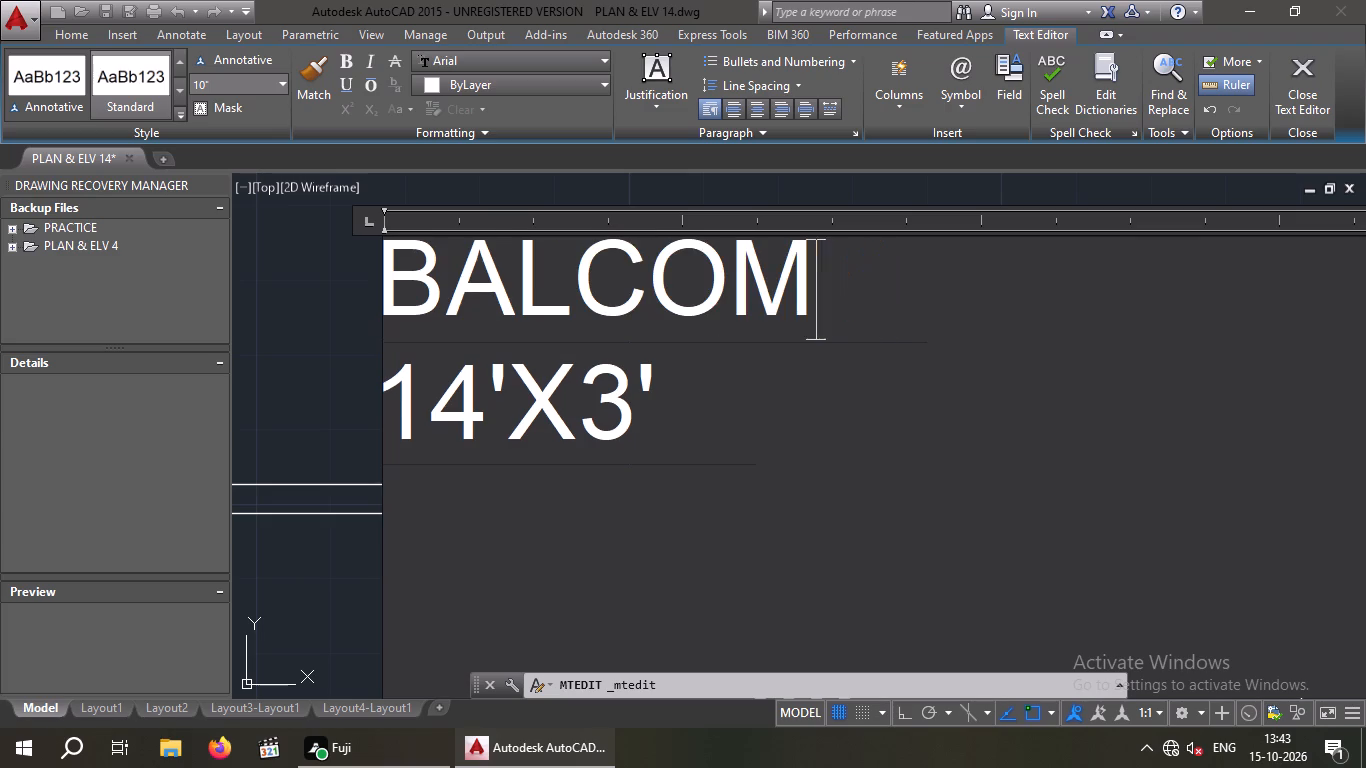
key("BackSpace")
type("NY")
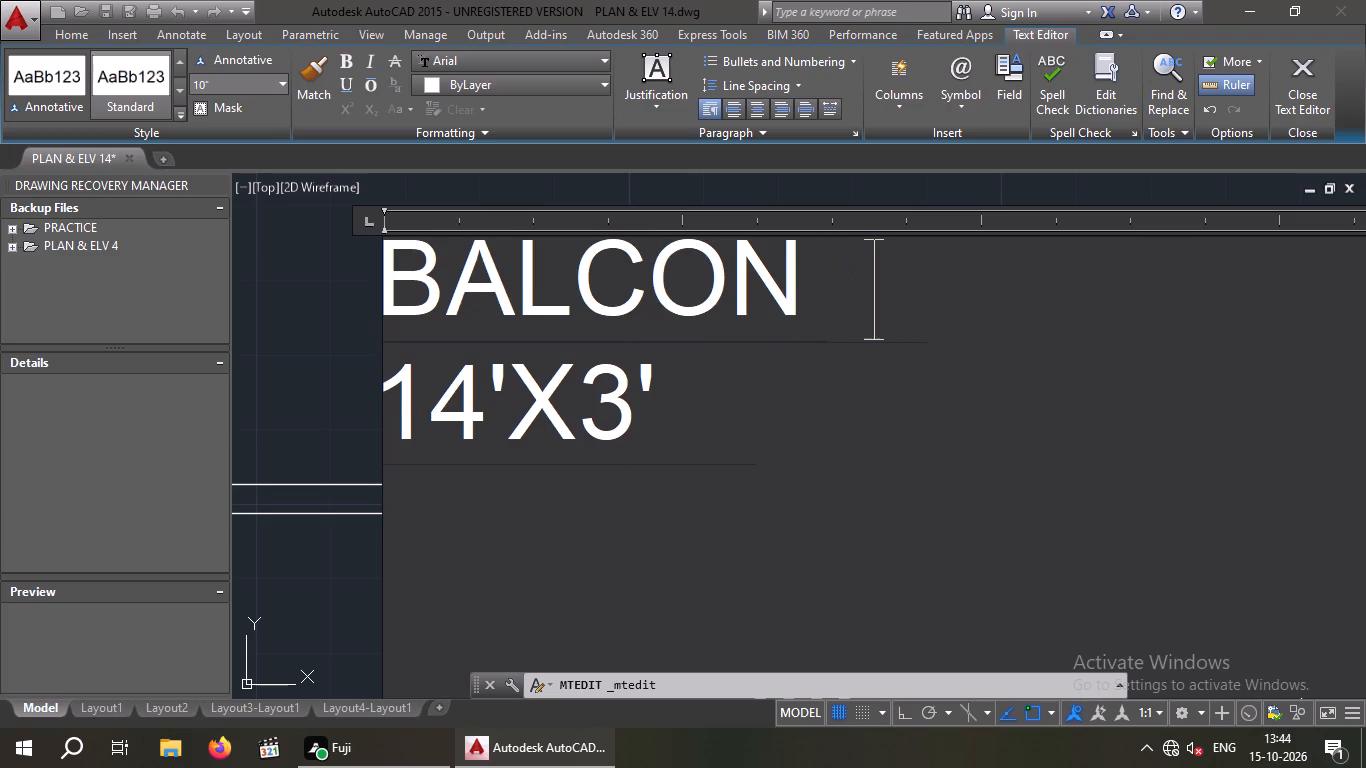
left_click(310, 307)
Change the size line of the right rear balcony's BEDROOM label to 14'X3'.
scroll(328, 305, "down", 4)
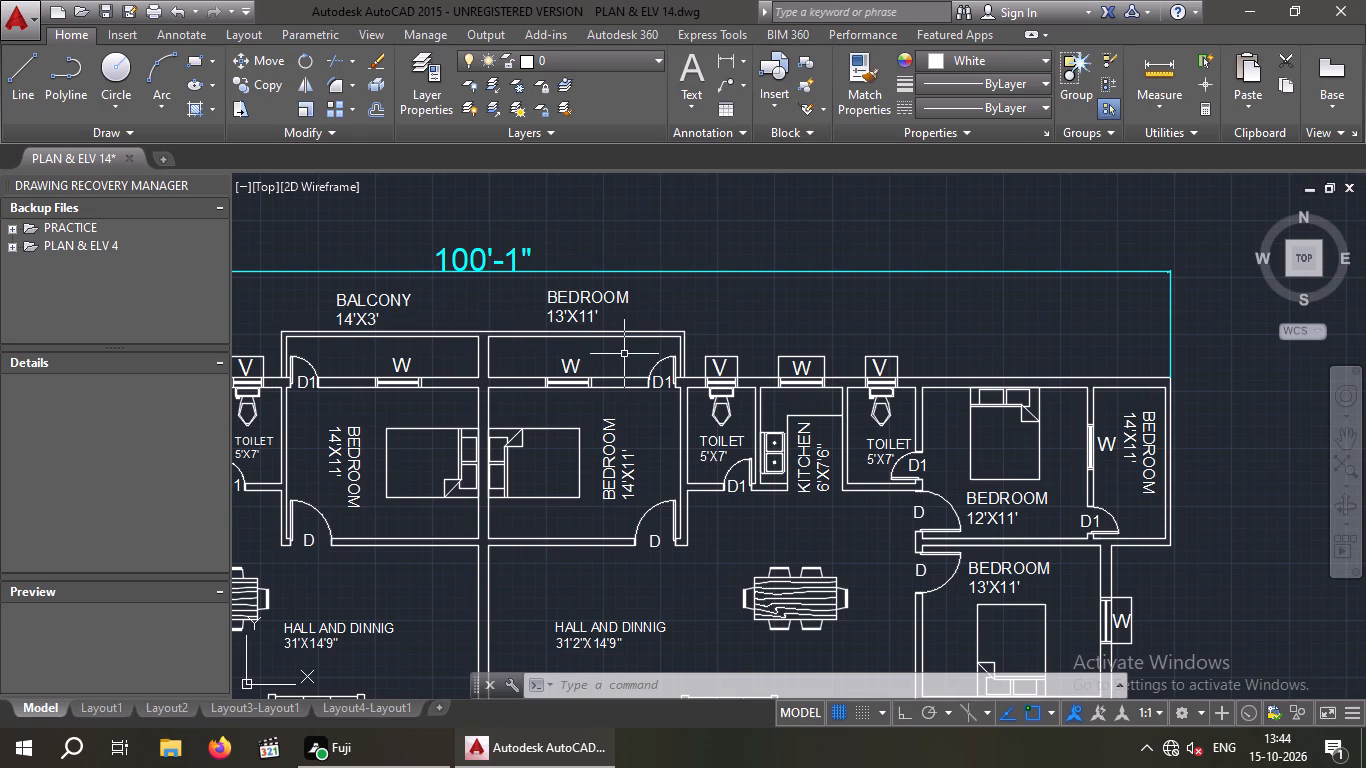
double_click(573, 311)
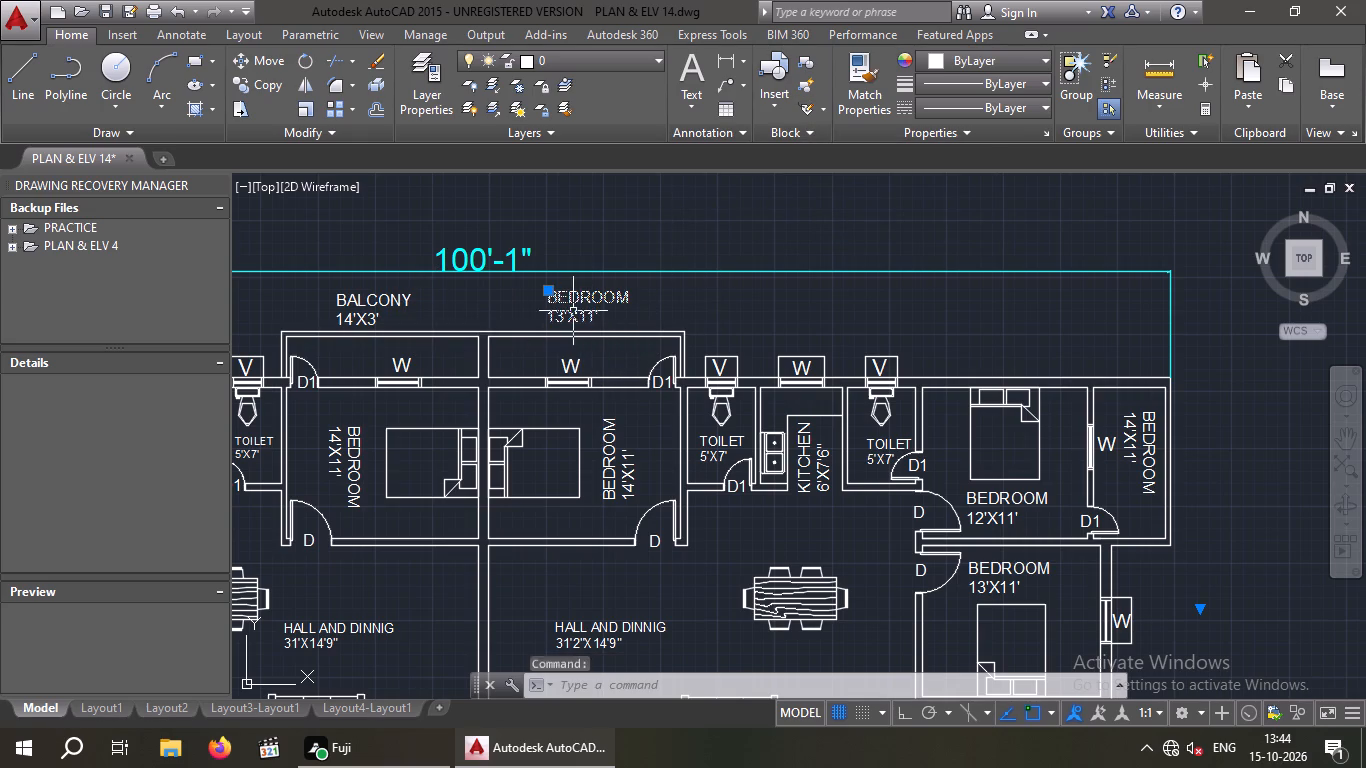
scroll(560, 314, "up", 3)
left_click(564, 334)
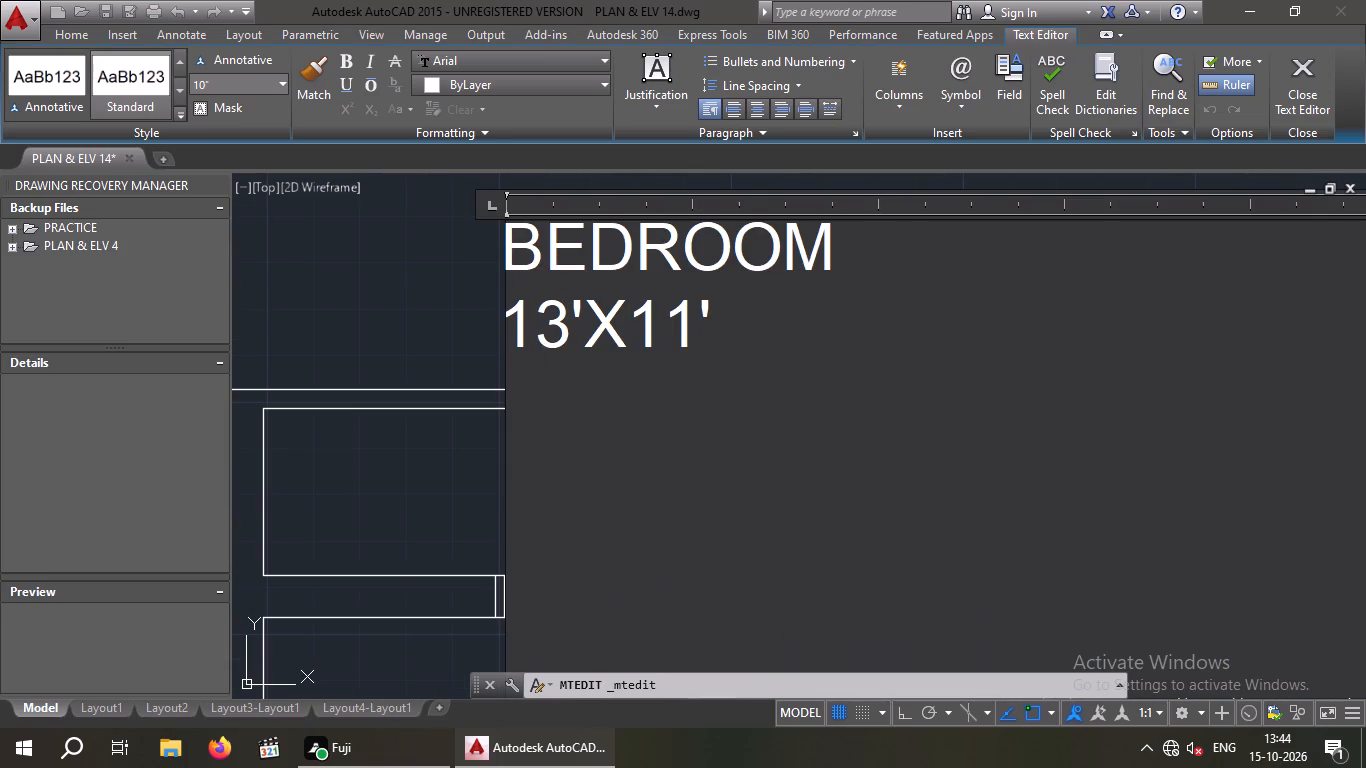
key("BackSpace")
key("4")
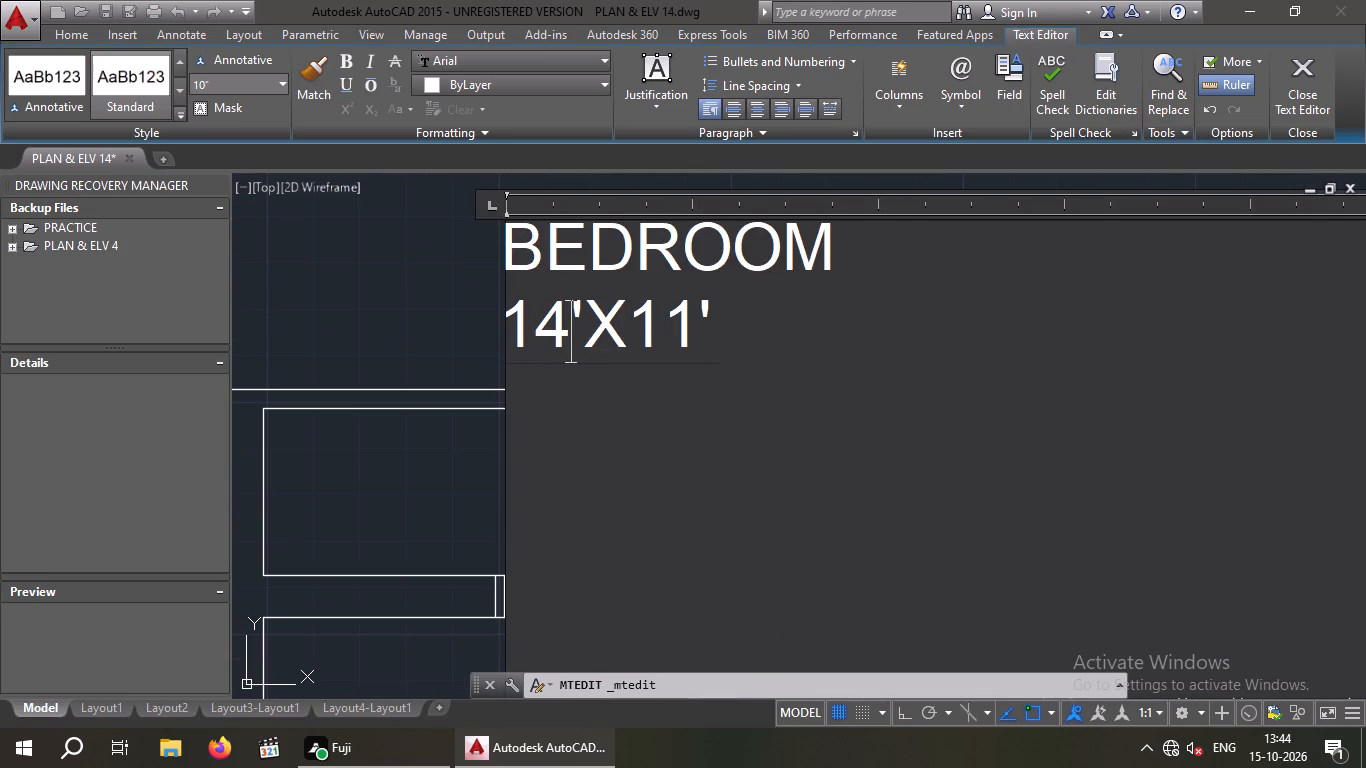
key("Right")
key("Right")
key("Right")
key("Right")
key("BackSpace")
key("BackSpace")
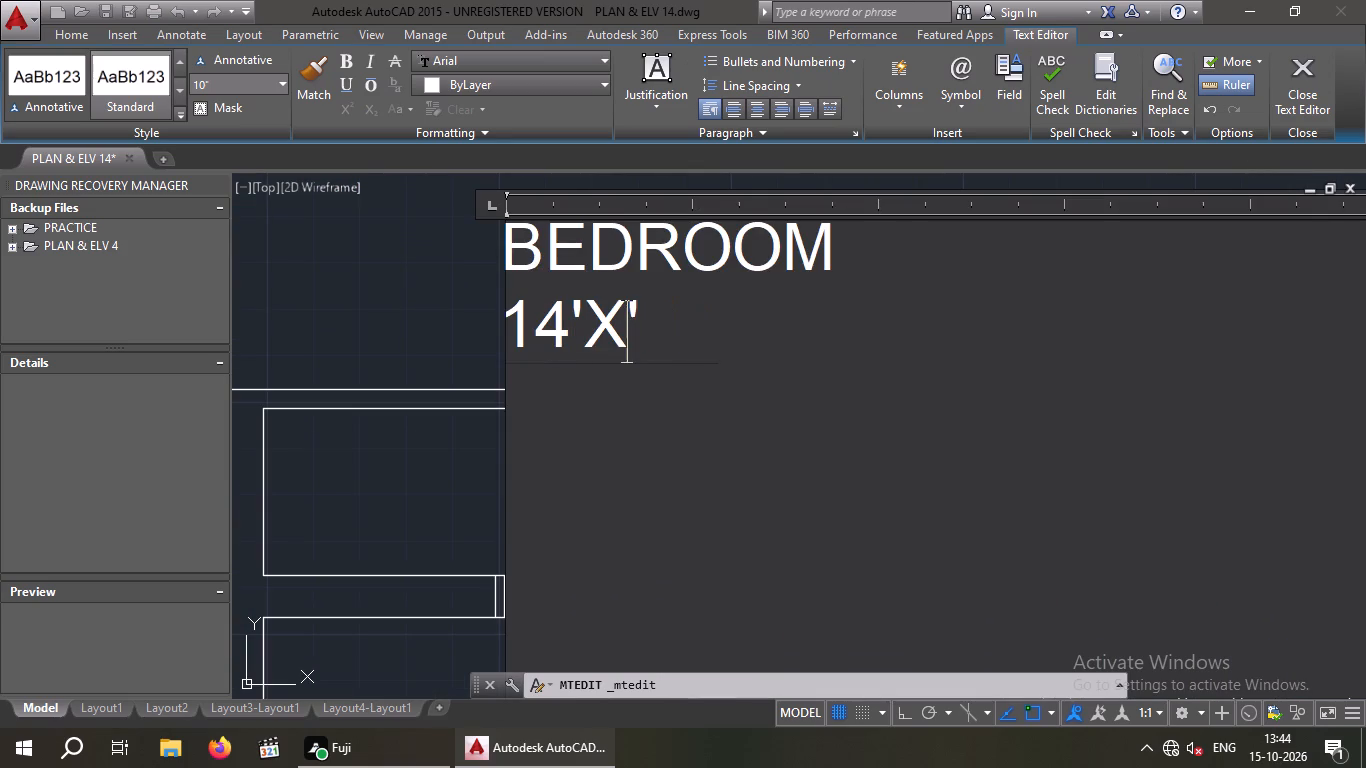
key("3")
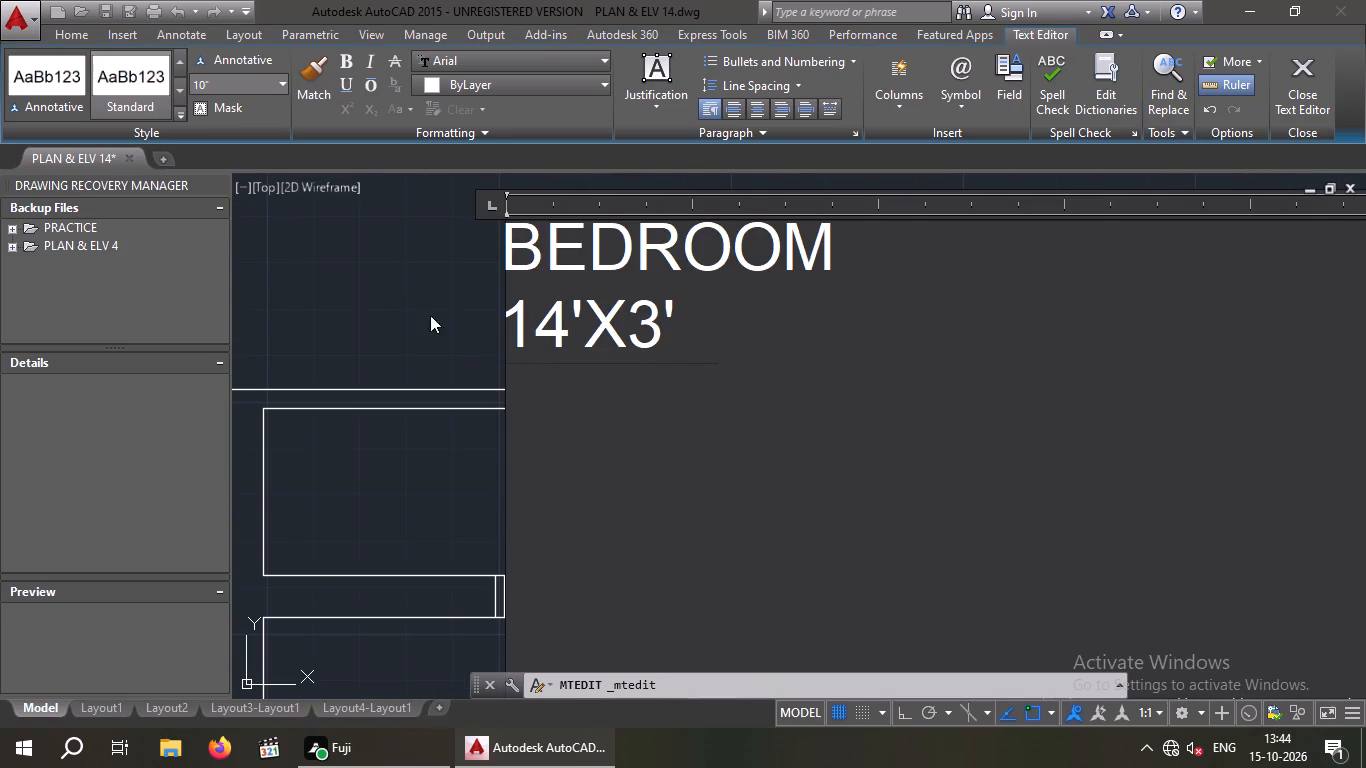
left_click(410, 287)
Replace the word BEDROOM with BALCONY in the right rear balcony's 14'X3' label and finish editing the text.
double_click(557, 334)
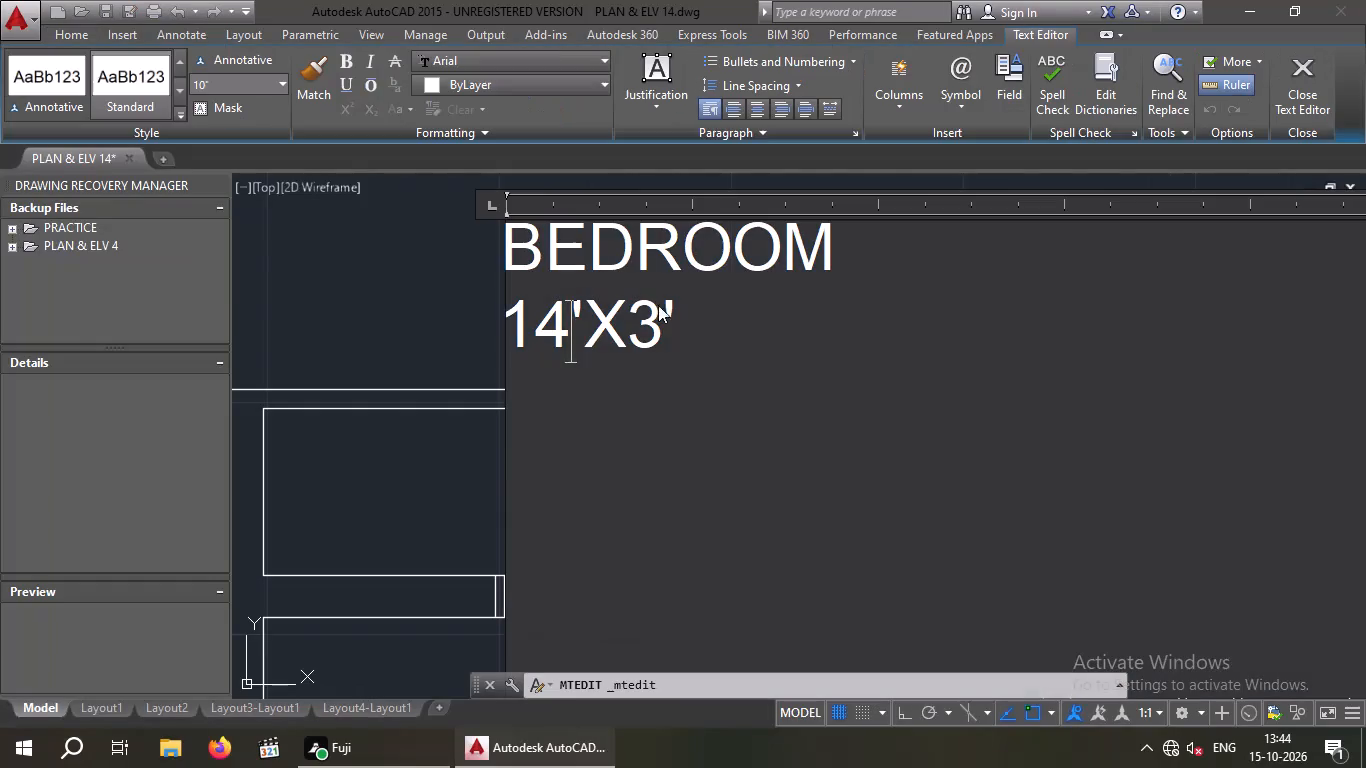
left_click(854, 263)
key("BackSpace")
key("BackSpace")
key("BackSpace")
key("BackSpace")
key("BackSpace")
key("BackSpace")
key("BackSpace")
key("BackSpace")
key("BackSpace")
key("BackSpace")
key("BackSpace")
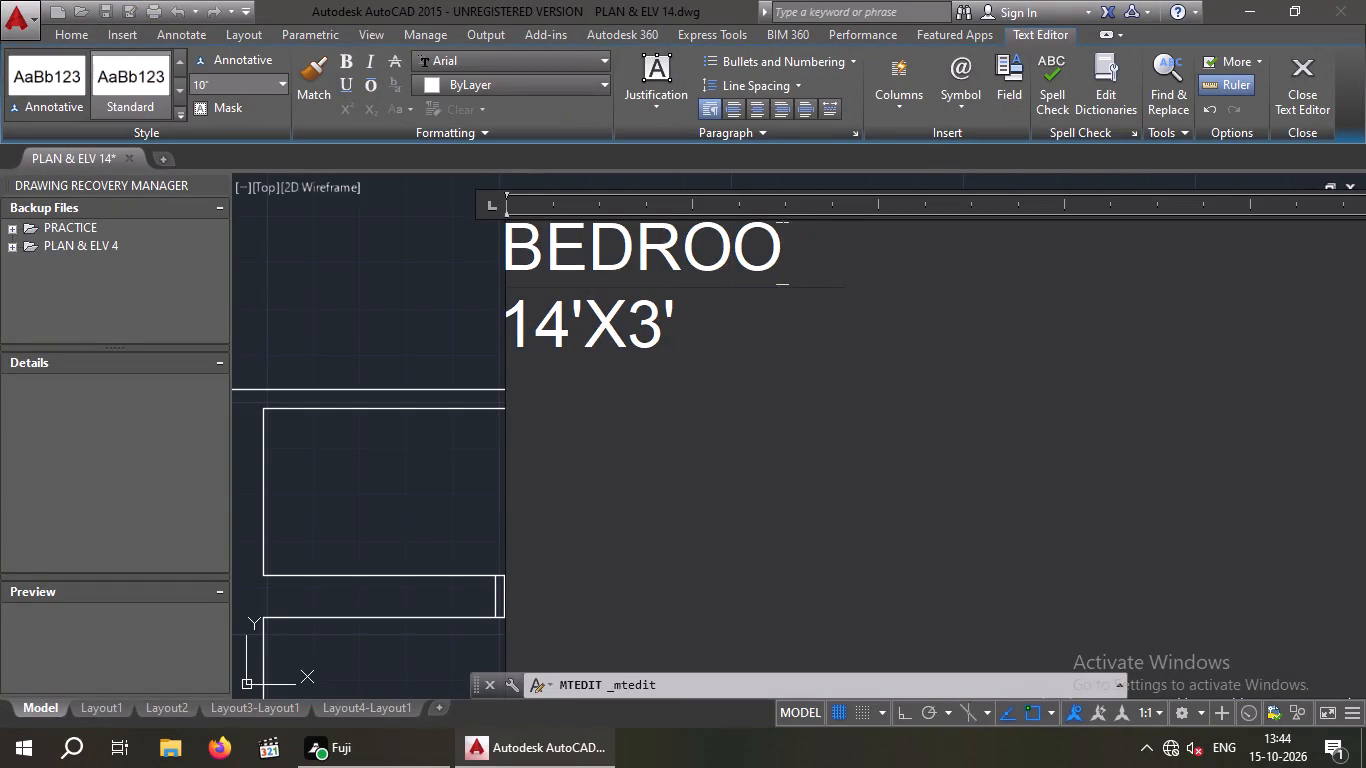
type("BALCONY")
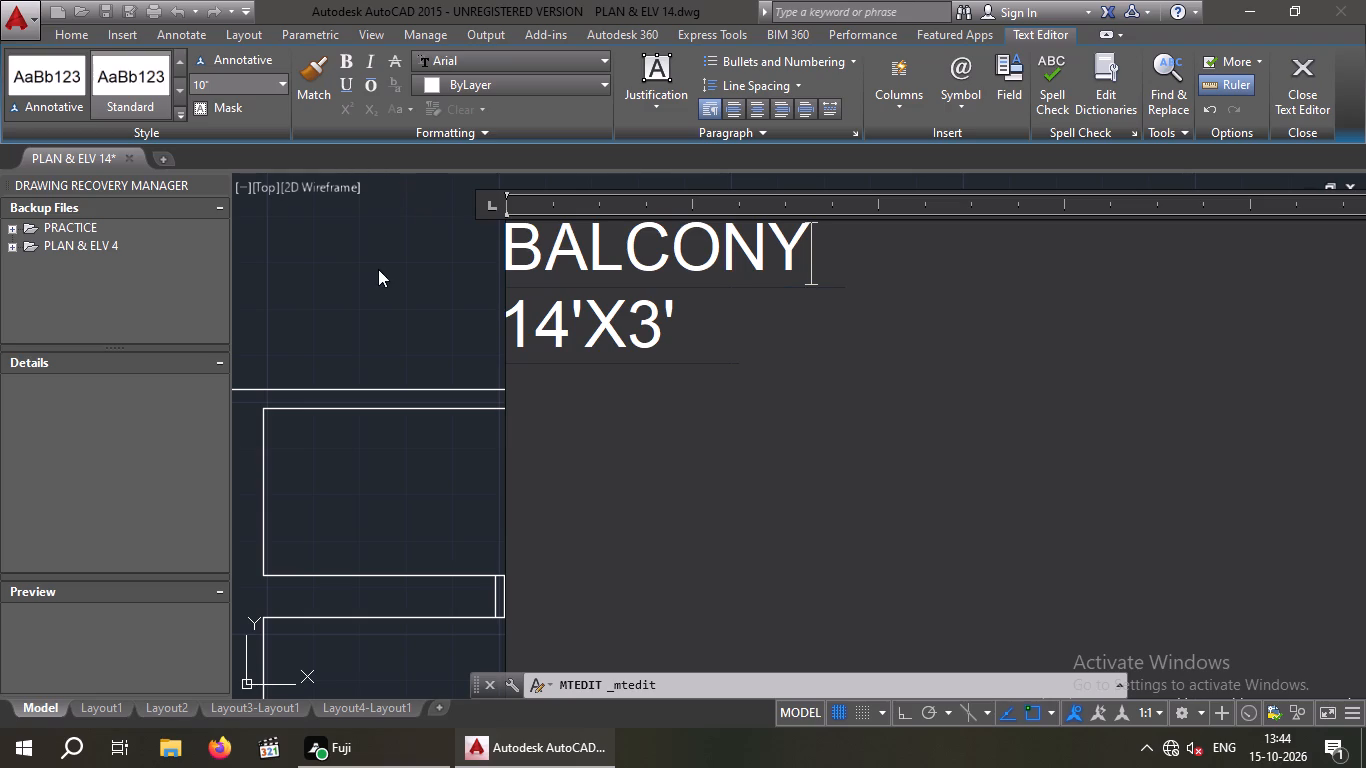
left_click(378, 269)
Measure the left front balcony's inner depth along its side wall with a linear dimension, without placing it.
scroll(378, 269, "down", 4)
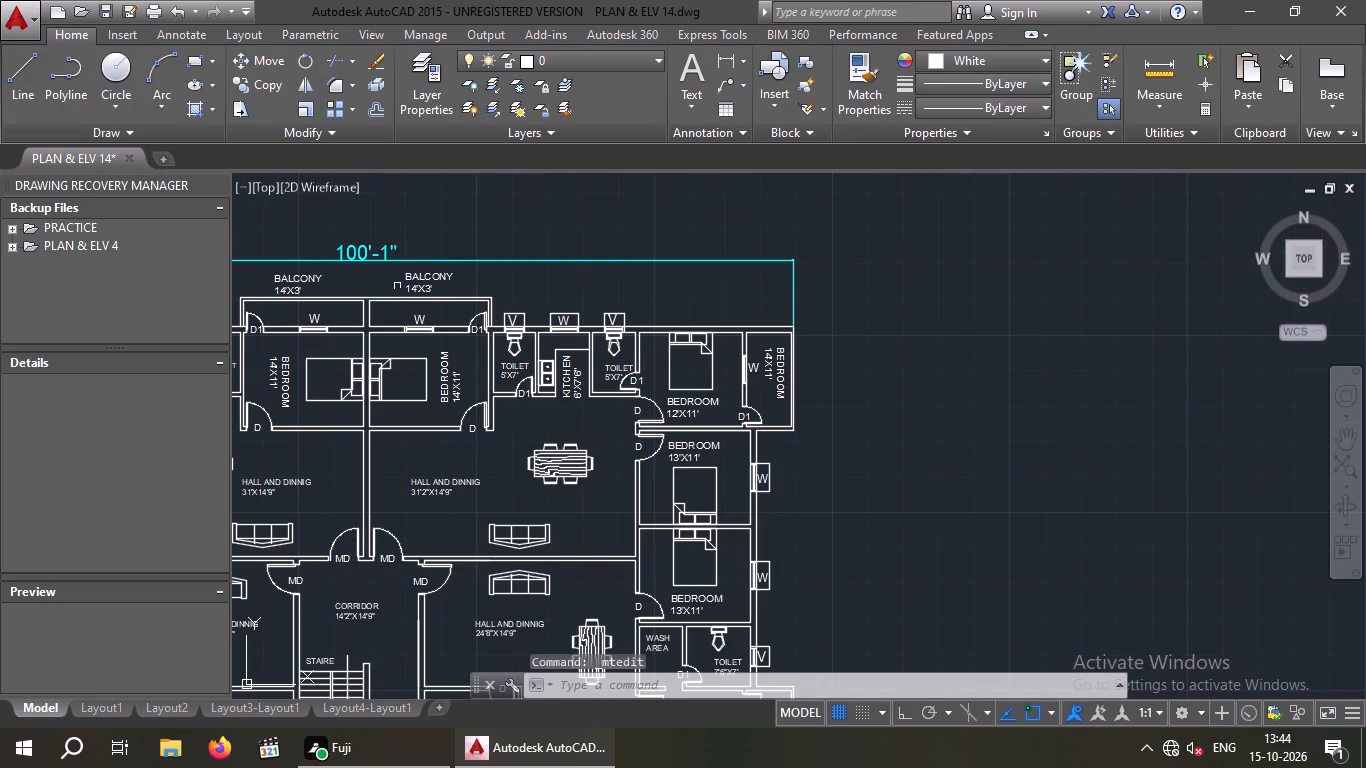
scroll(431, 310, "up", 2)
scroll(431, 306, "down", 3)
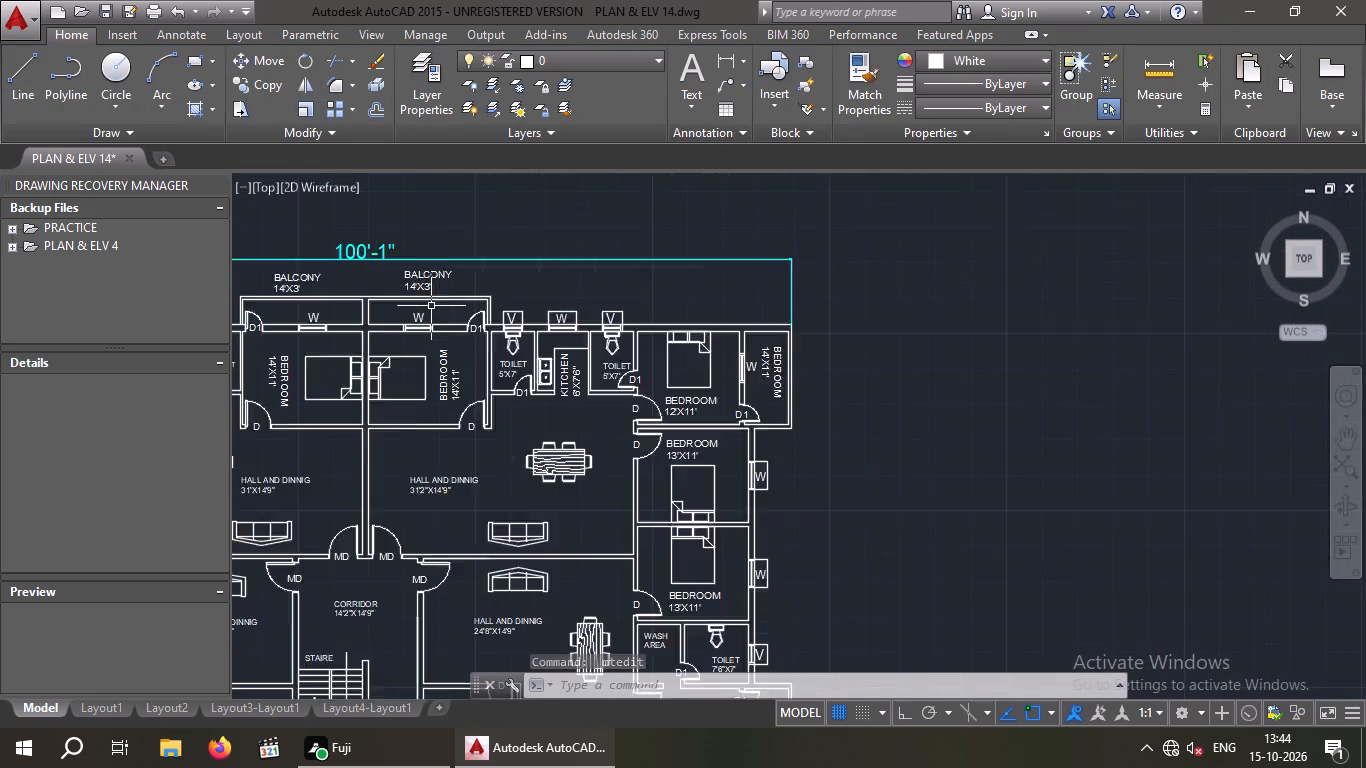
middle_click_drag(388, 340, 470, 336)
scroll(432, 292, "up", 3)
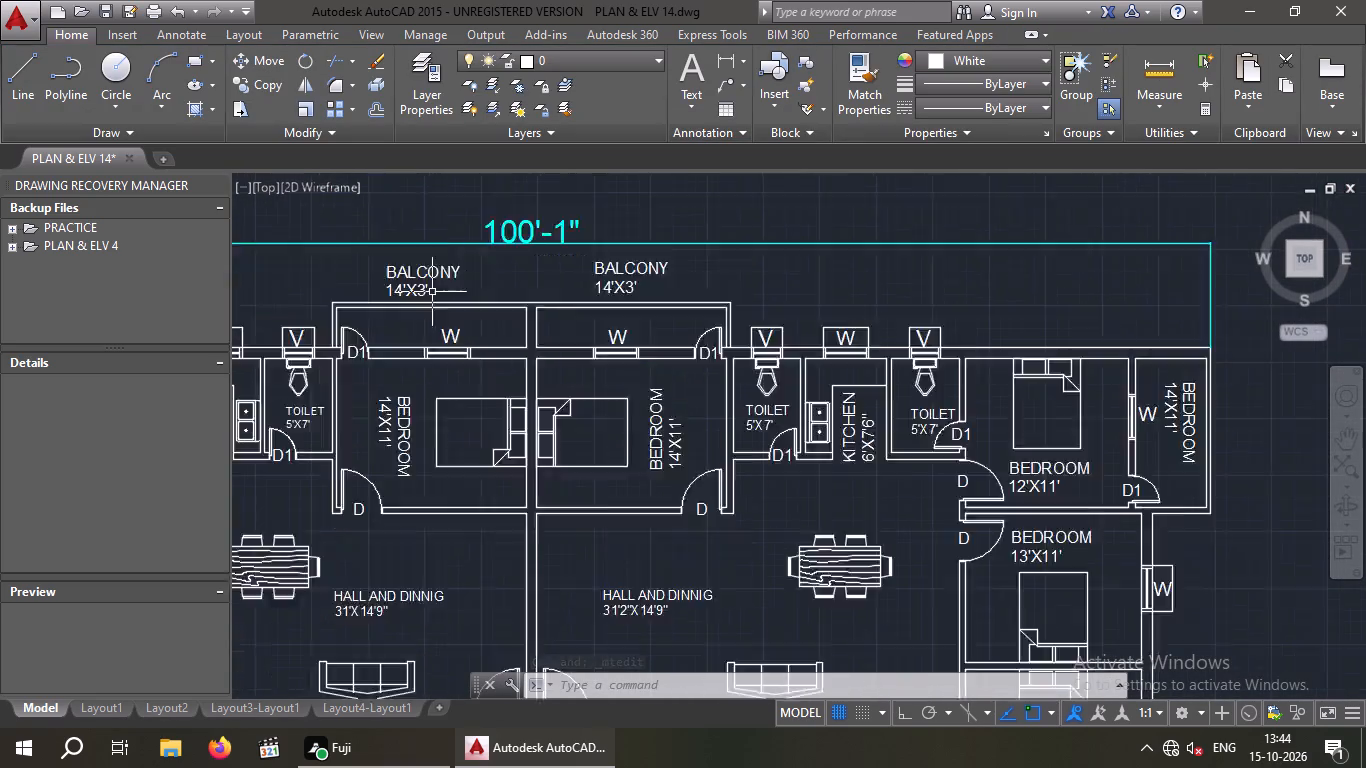
middle_click_drag(550, 370, 533, 290)
scroll(518, 257, "down", 3)
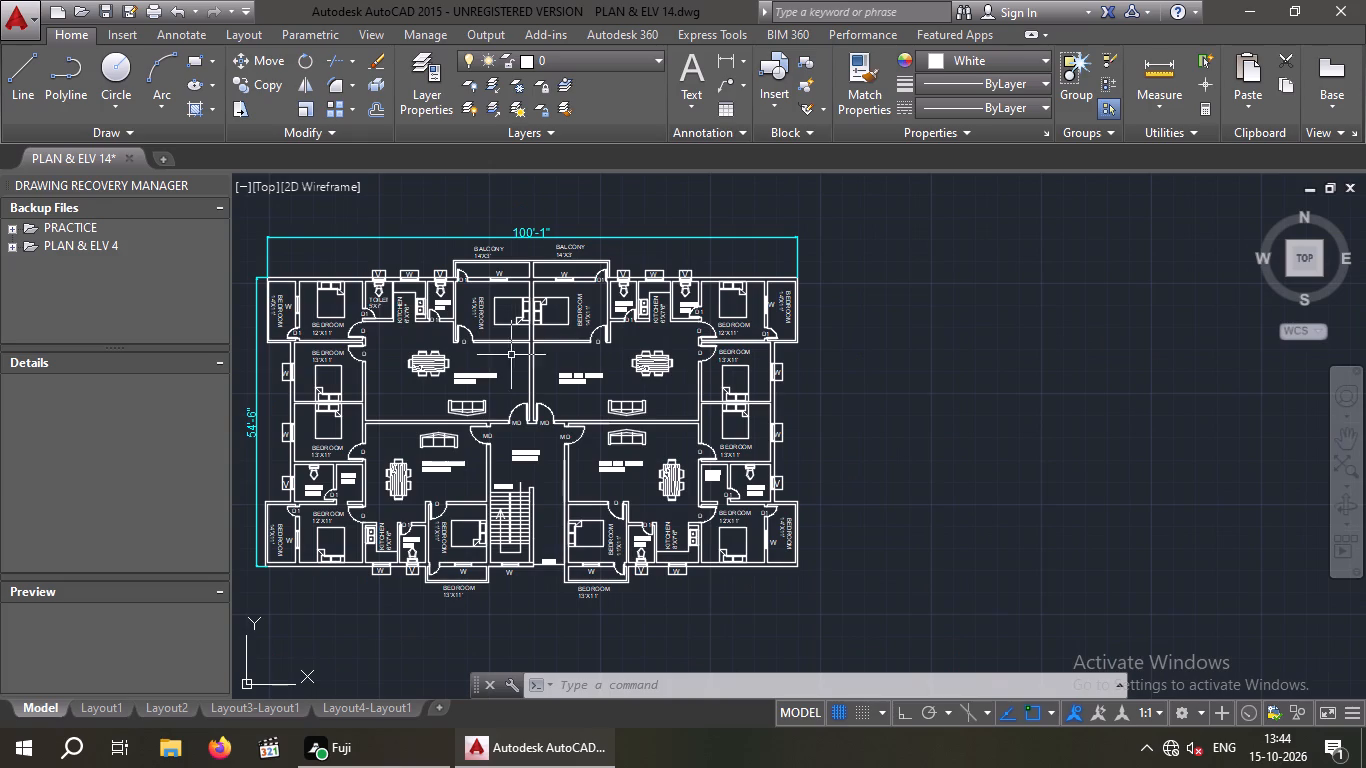
scroll(449, 604, "up", 3)
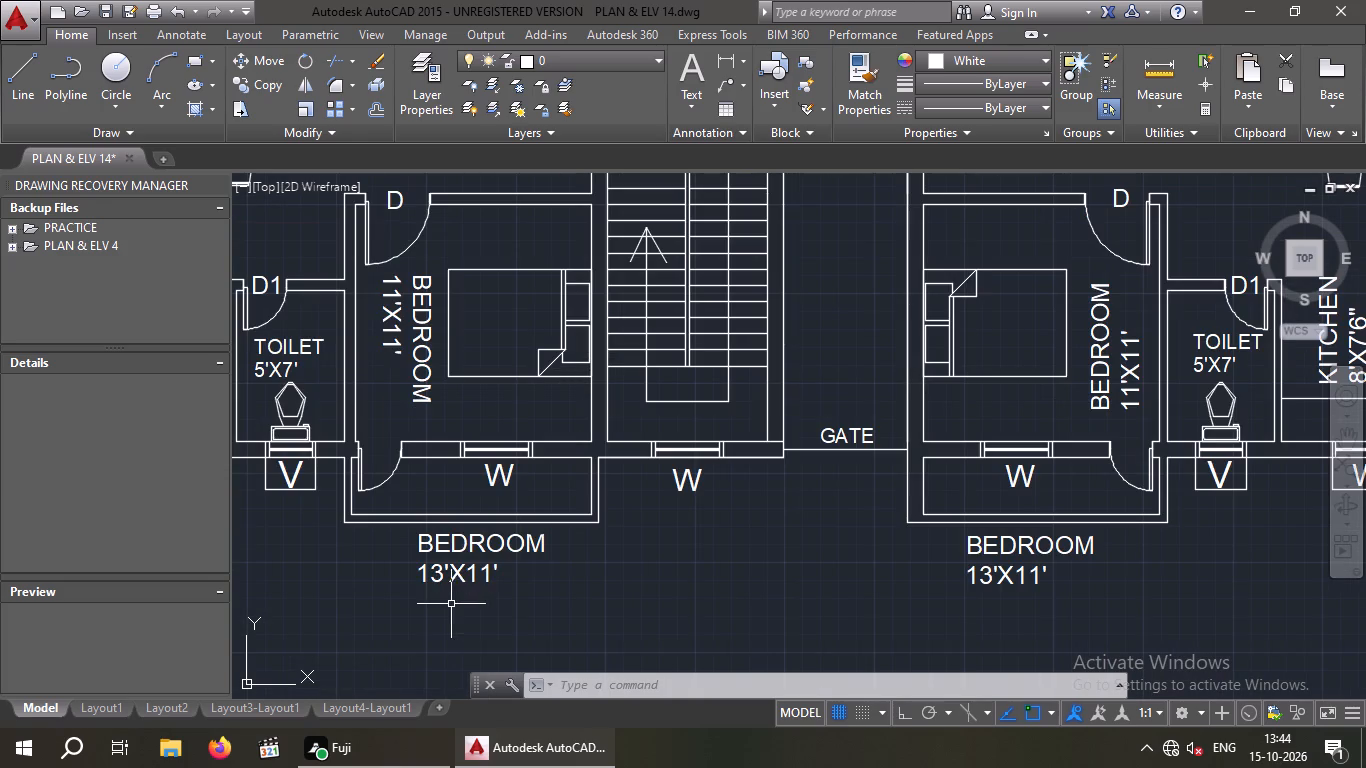
scroll(454, 573, "up", 2)
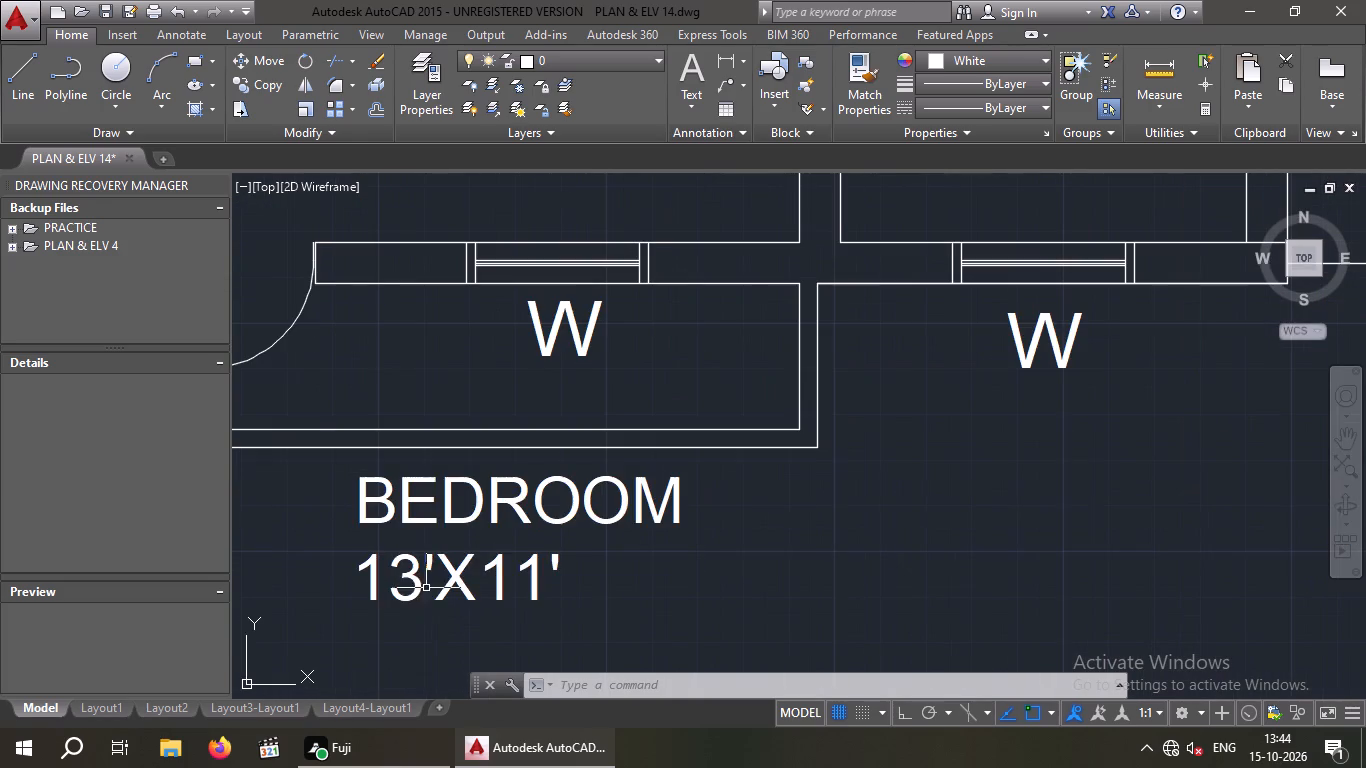
left_click(721, 58)
left_click_drag(803, 285, 805, 305)
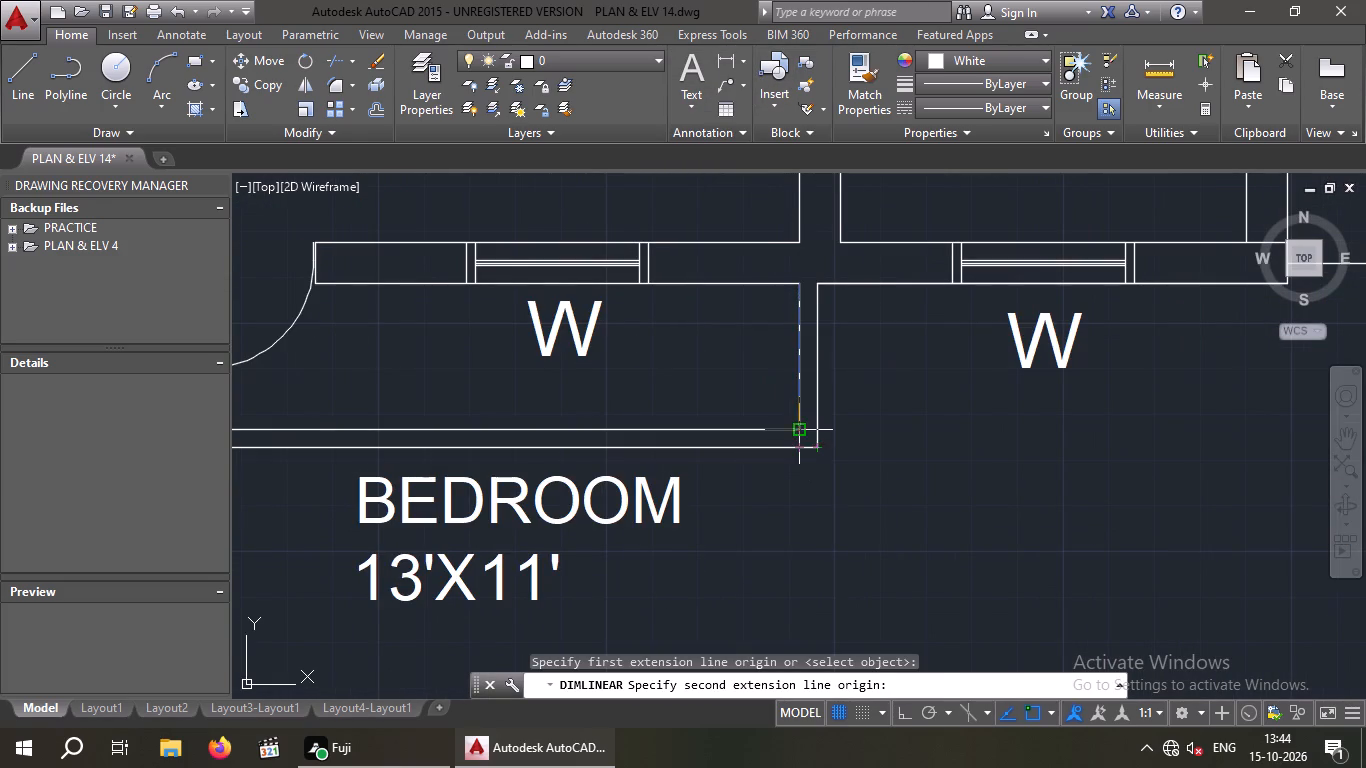
left_click_drag(798, 426, 807, 432)
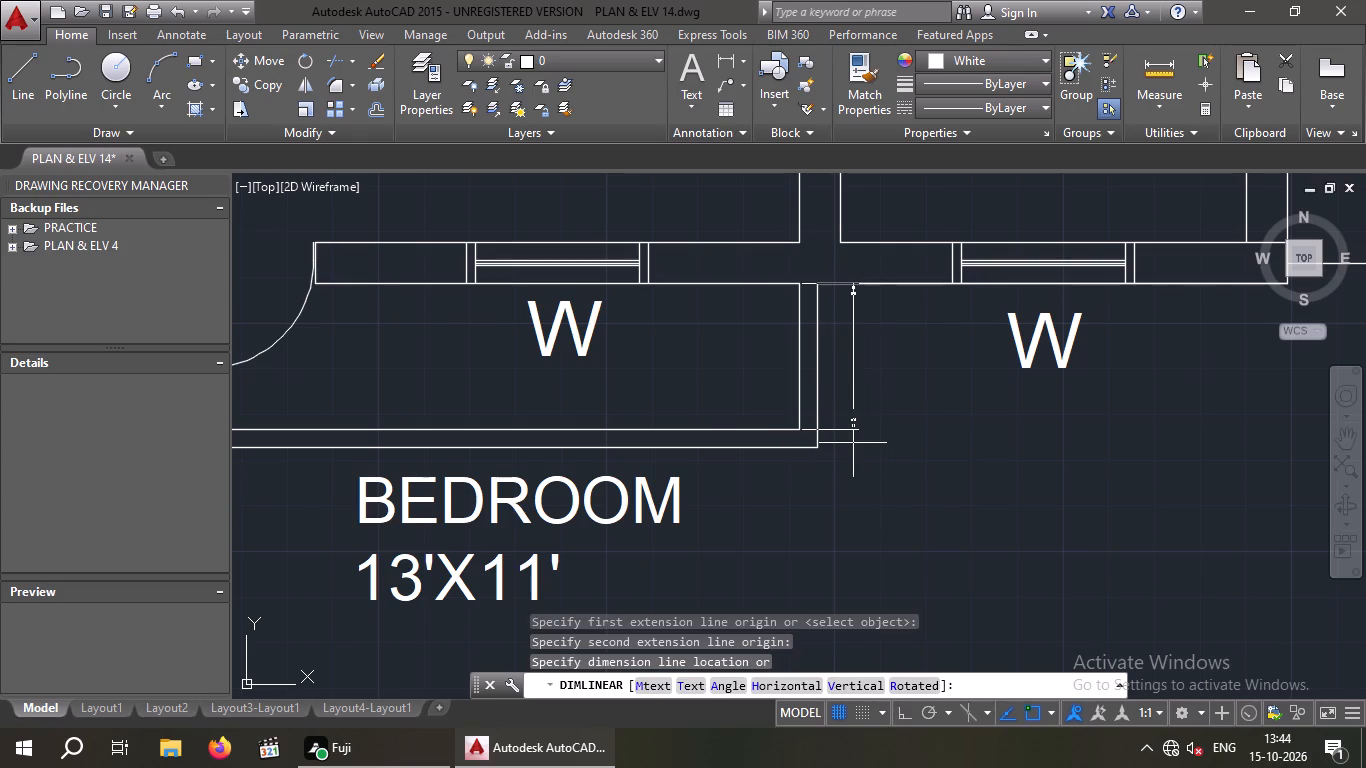
key("Escape")
Measure the left front balcony's inner width along its outer wall with a linear dimension, without placing it.
scroll(738, 326, "down", 1)
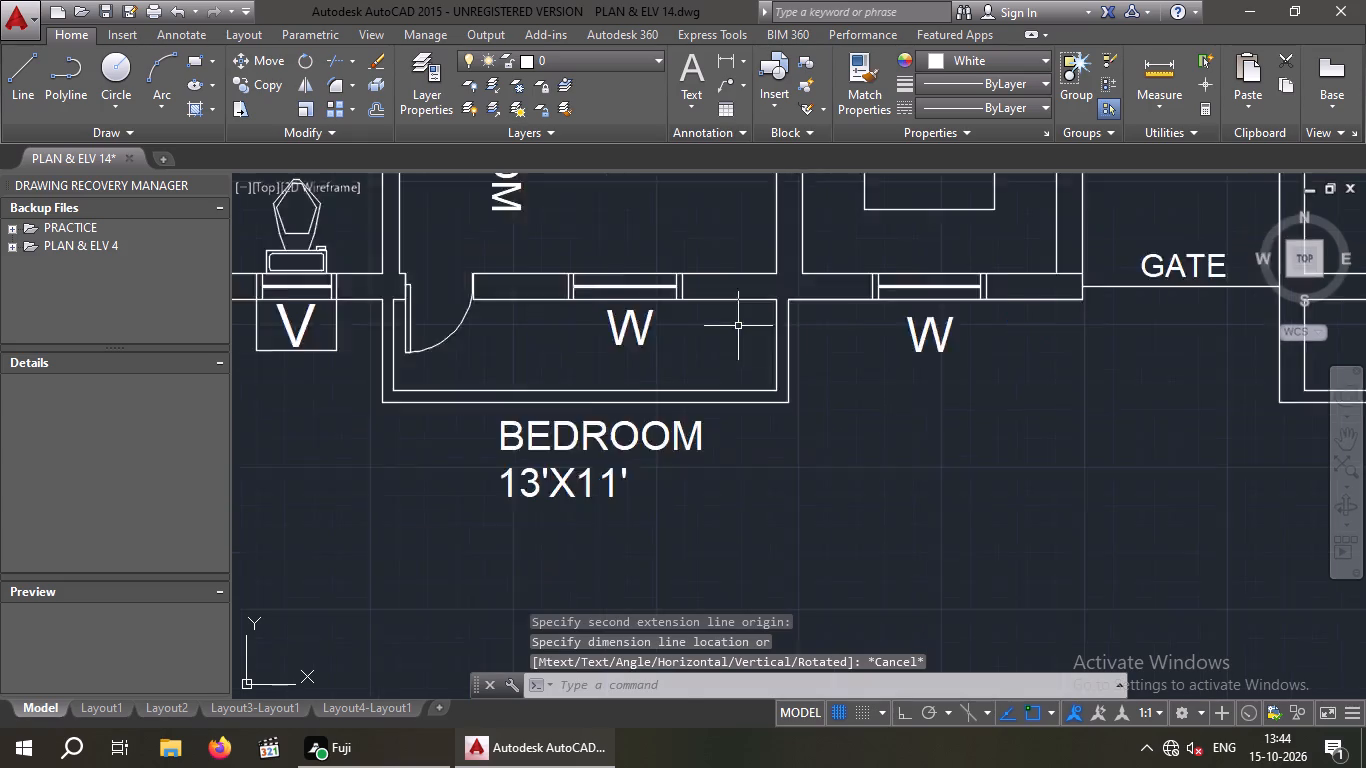
scroll(738, 326, "down", 1)
scroll(731, 333, "up", 2)
scroll(728, 320, "down", 2)
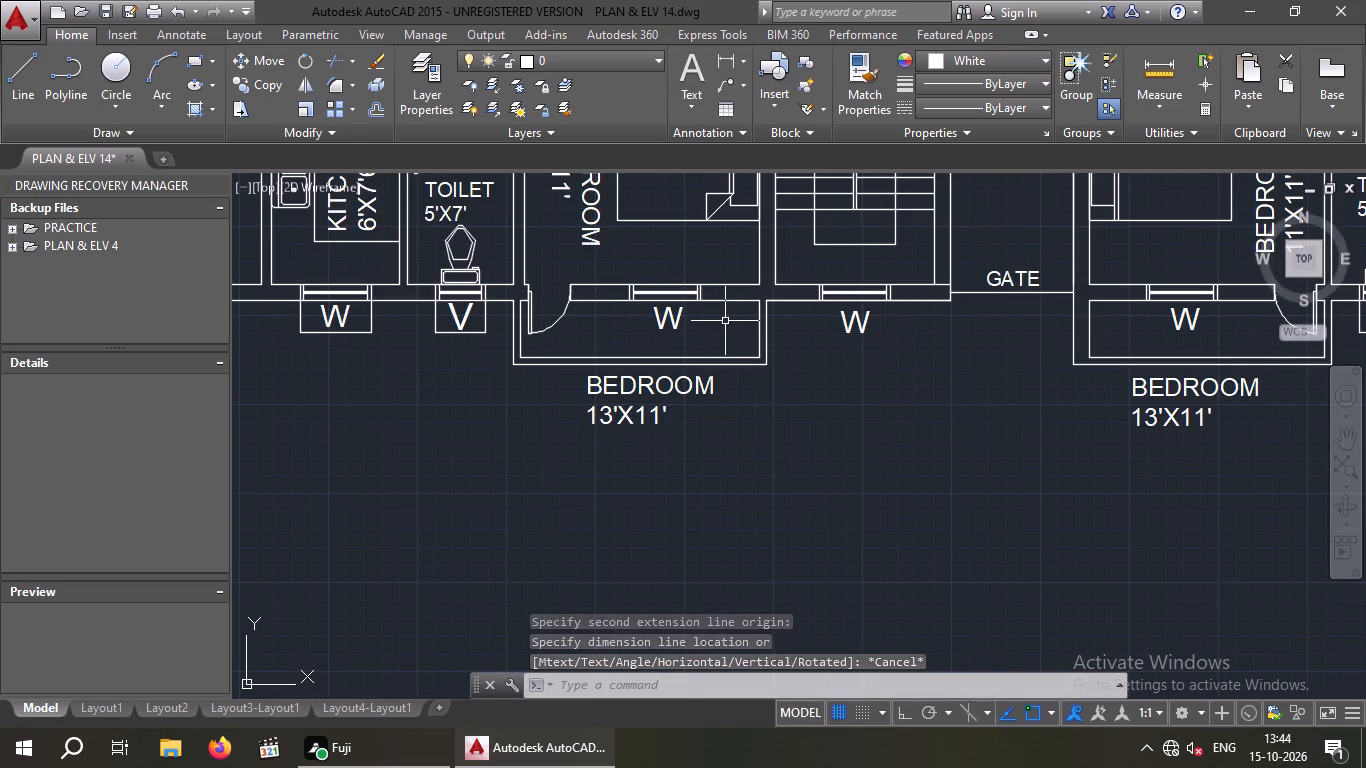
key("space")
scroll(516, 366, "up", 2)
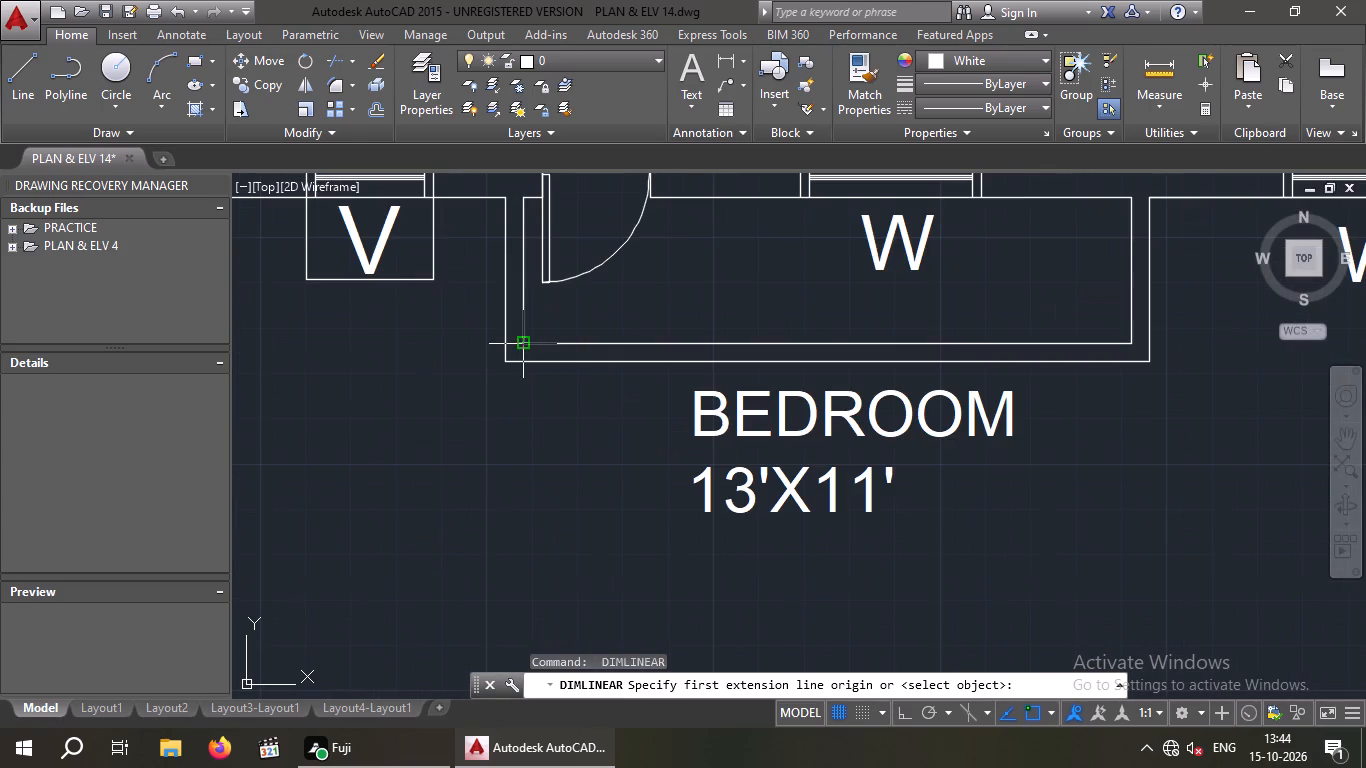
left_click_drag(524, 345, 561, 344)
left_click(1137, 340)
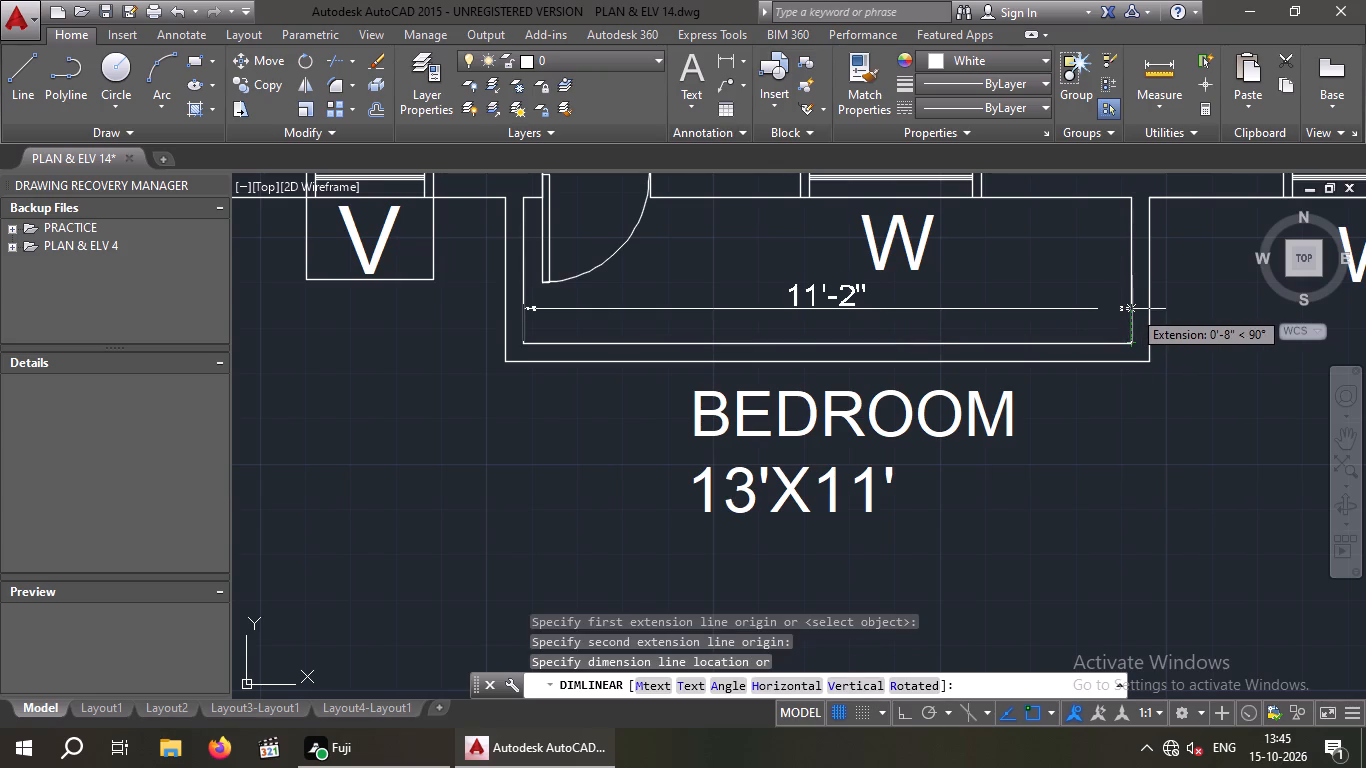
key("Escape")
Change the size line of the left front balcony's BEDROOM label to 11'2"X2'8".
double_click(787, 496)
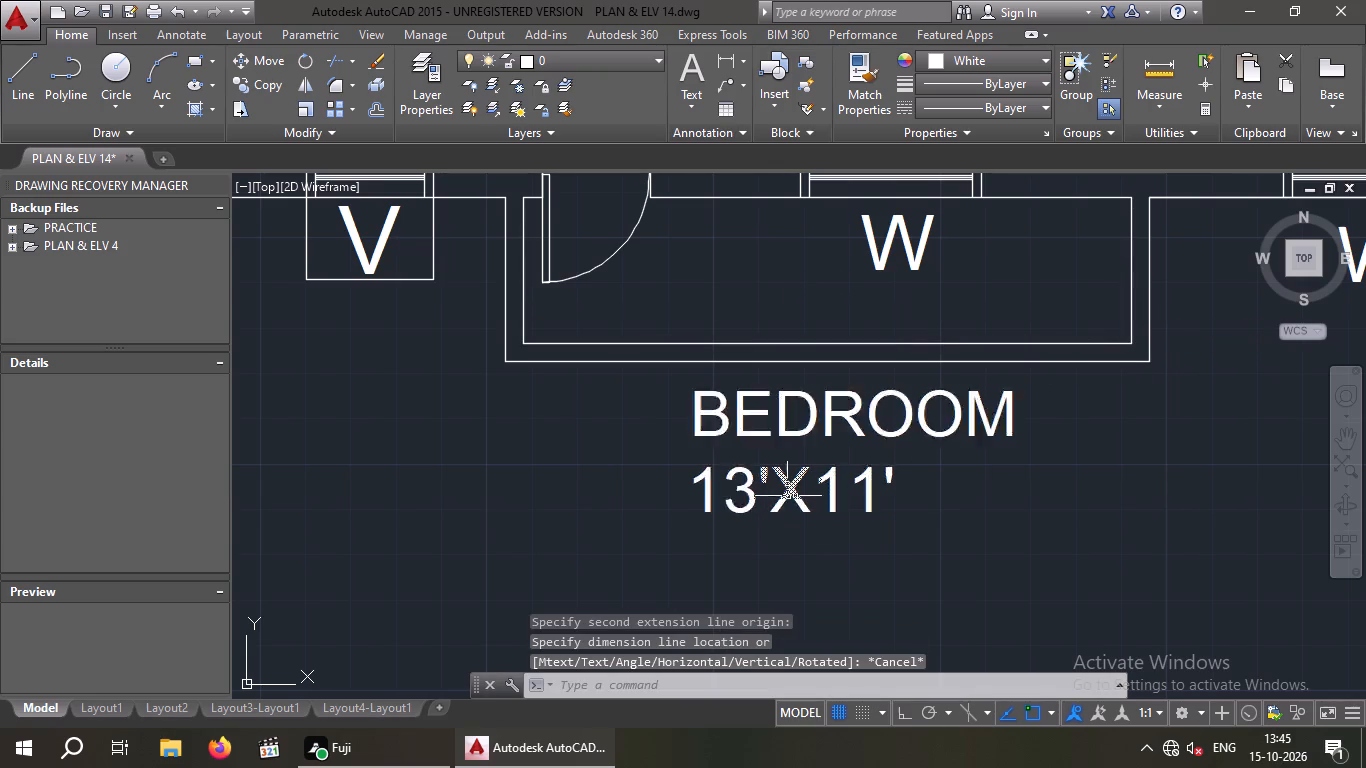
scroll(772, 516, "up", 2)
left_click(724, 498)
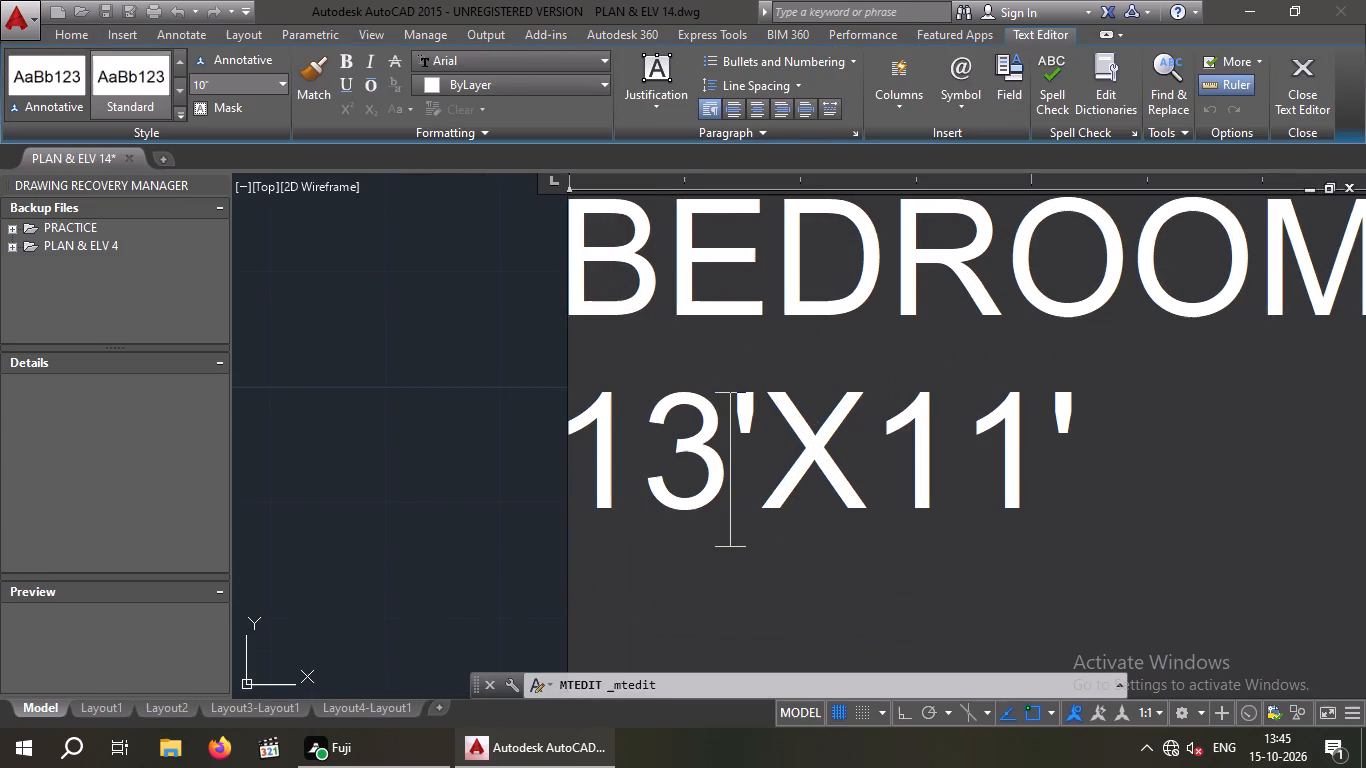
key("BackSpace")
key("1")
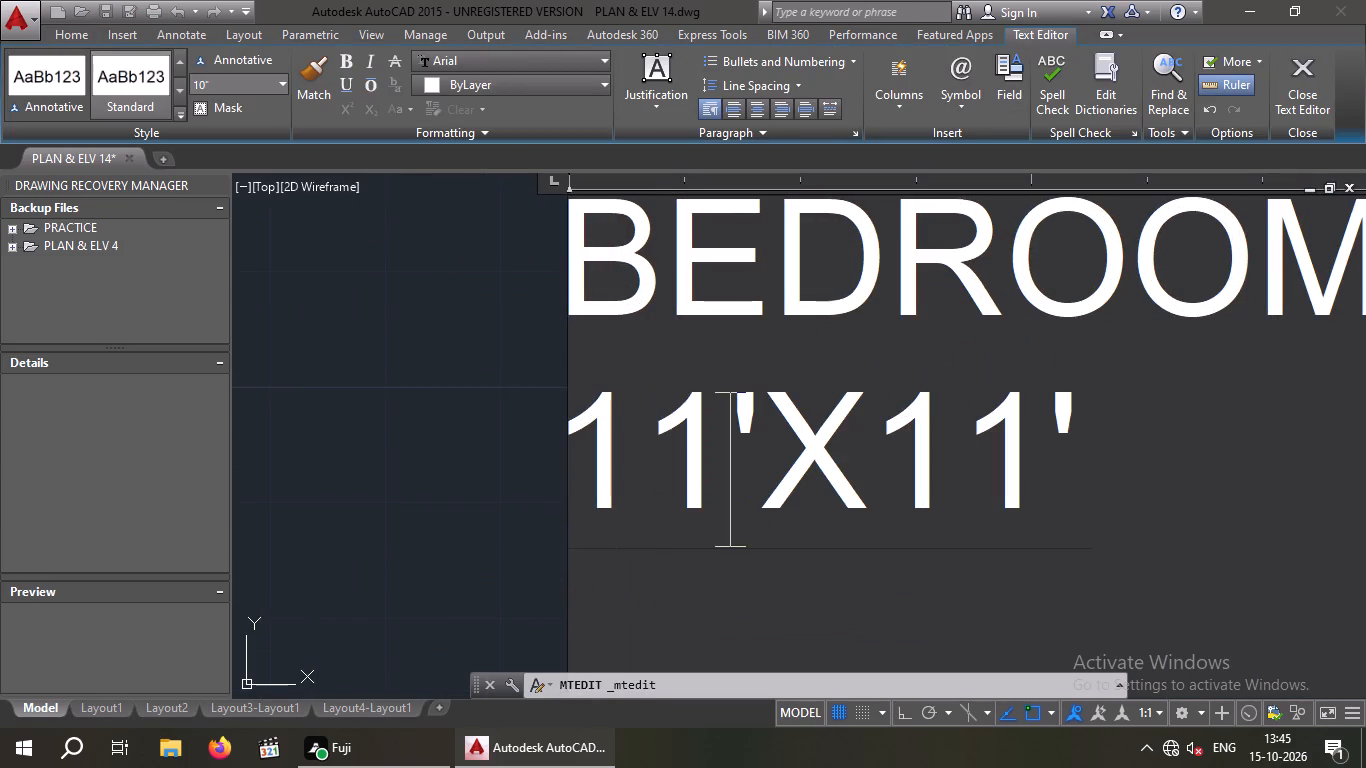
key("Right")
key("2")
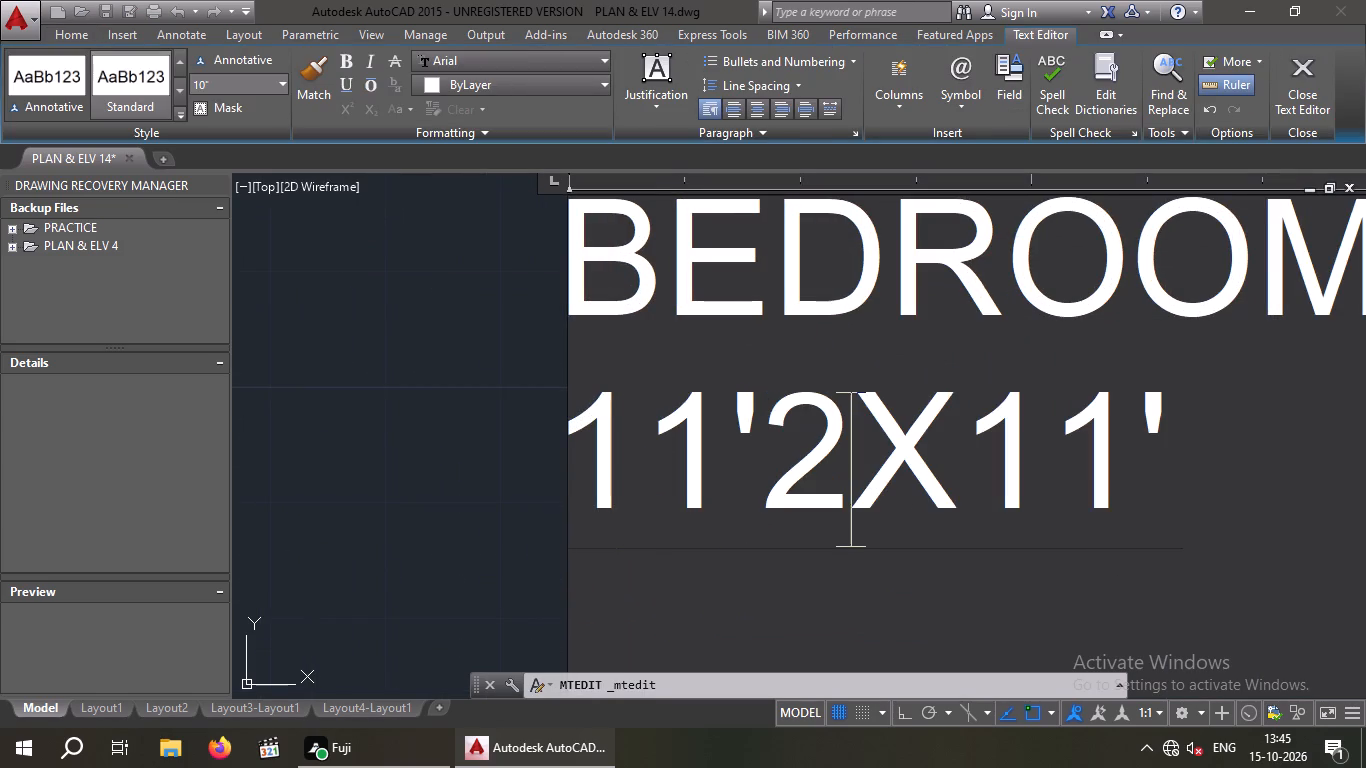
key("shift+quotedbl")
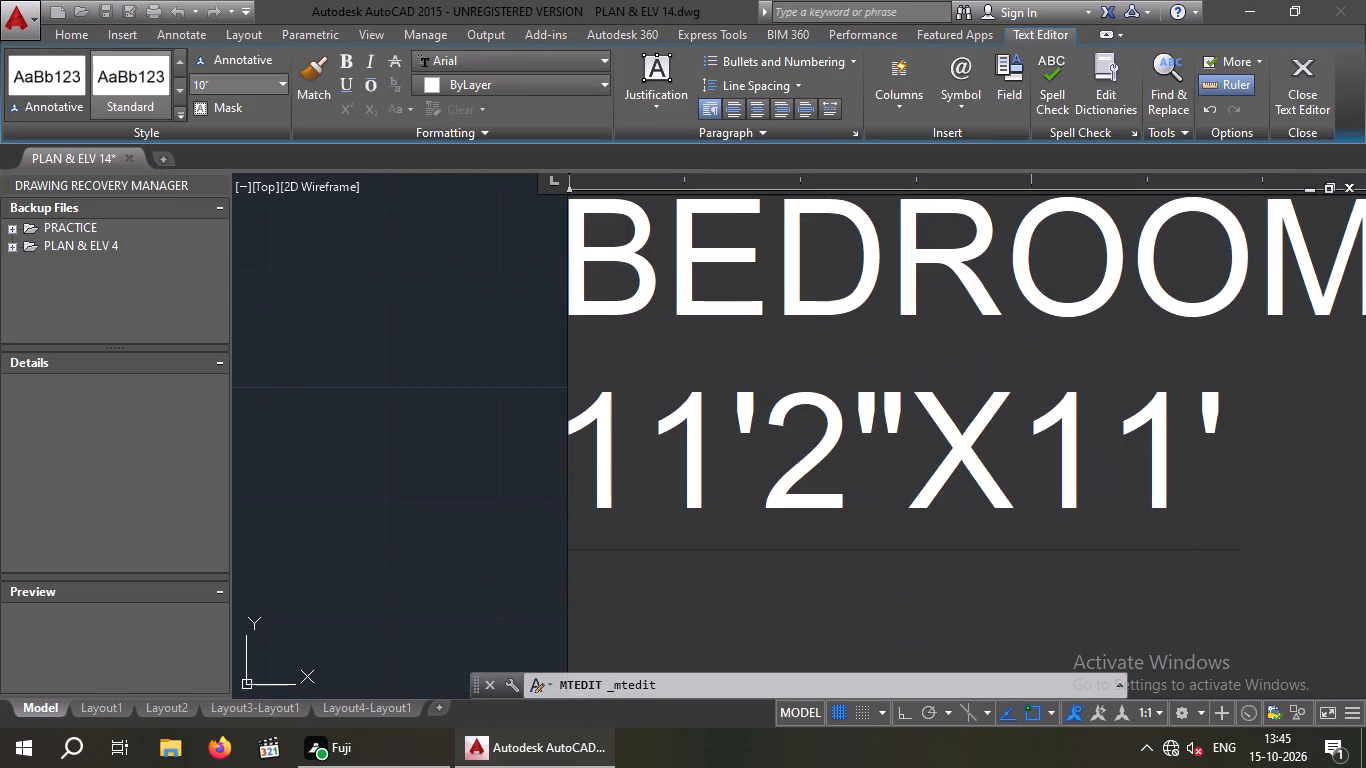
key("Right")
key("Right")
key("Right")
key("BackSpace")
key("BackSpace")
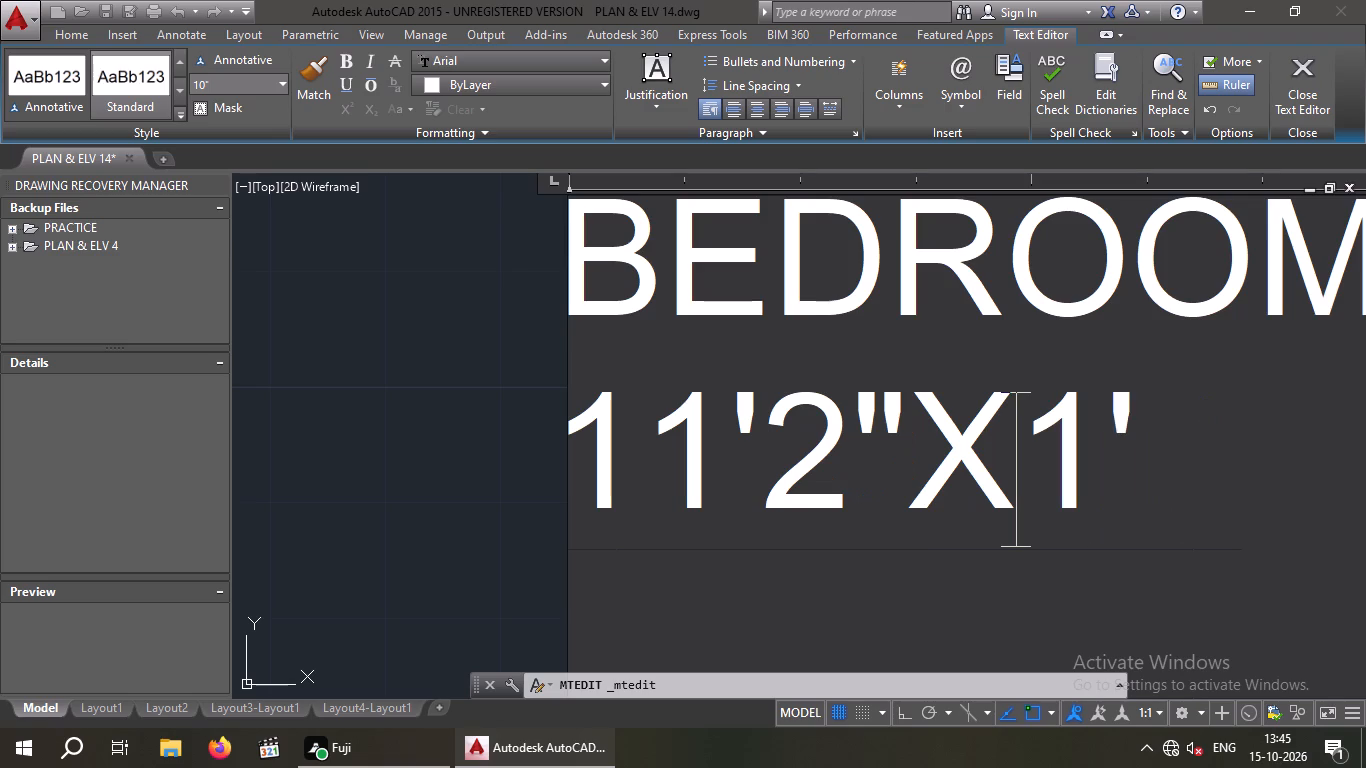
key("2")
key("Right")
type("8\"")
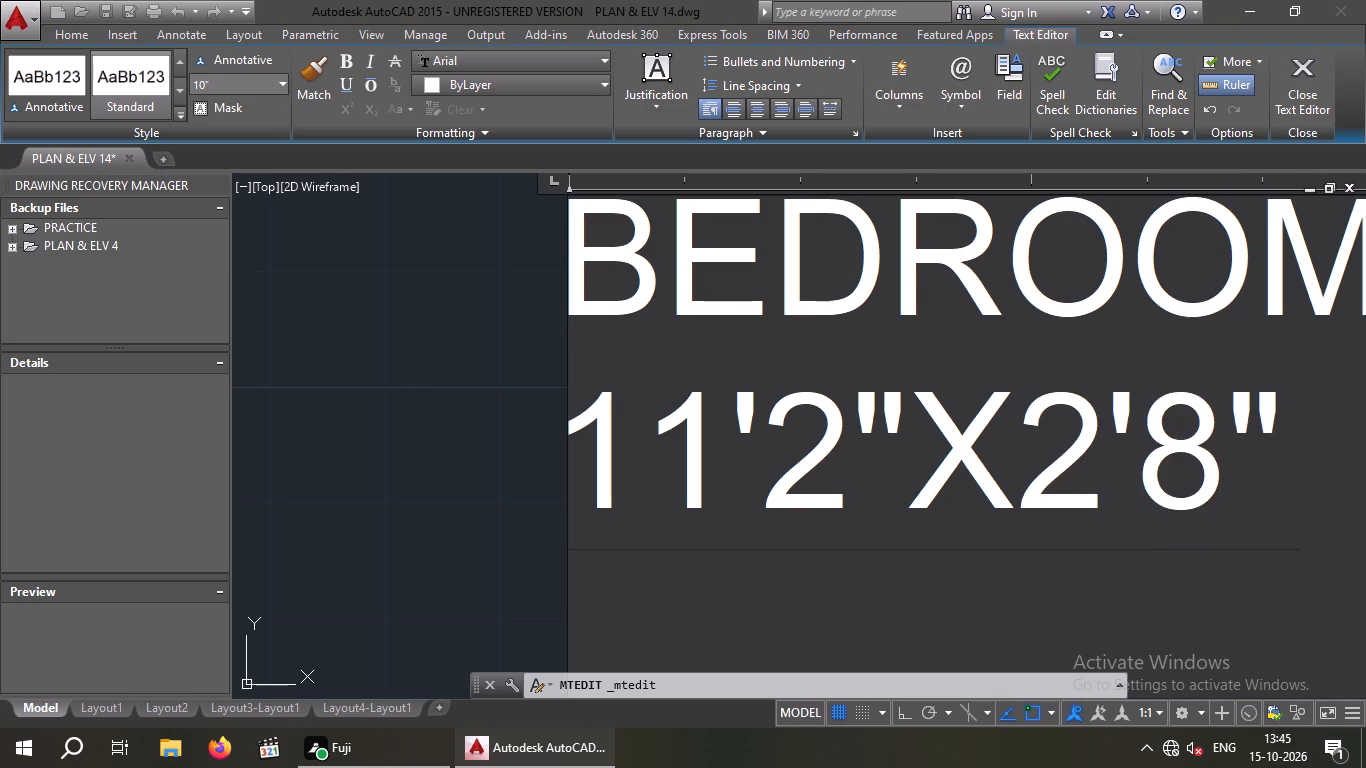
Replace the word BEDROOM with BALCONY in the left front balcony's 11'2"X2'8" label and finish editing the text.
scroll(787, 319, "down", 1)
middle_click_drag(787, 317, 661, 373)
left_click(1090, 342)
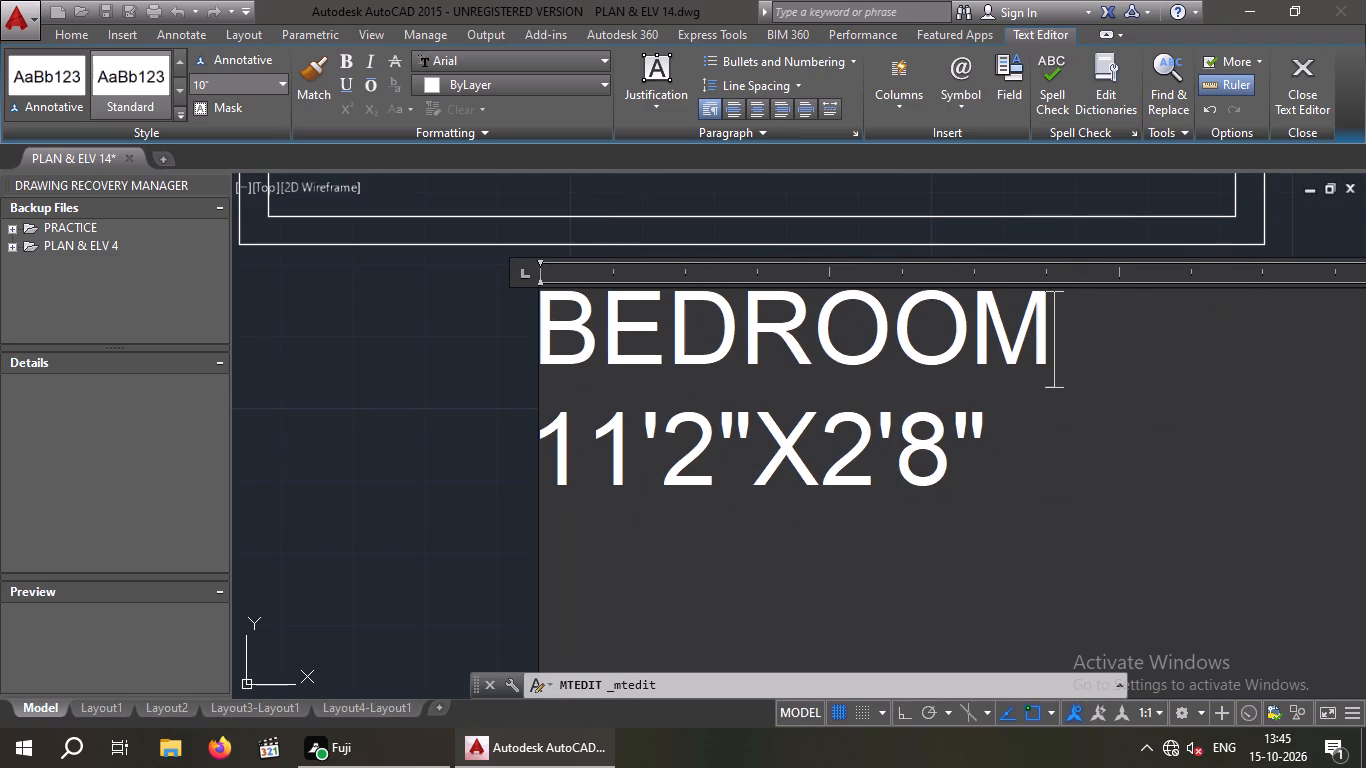
key("BackSpace")
key("BackSpace")
key("BackSpace")
key("BackSpace")
key("BackSpace")
key("BackSpace")
key("BackSpace")
key("BackSpace")
key("BackSpace")
key("BackSpace")
key("BackSpace")
key("BackSpace")
type("BALCONY")
left_click(386, 342)
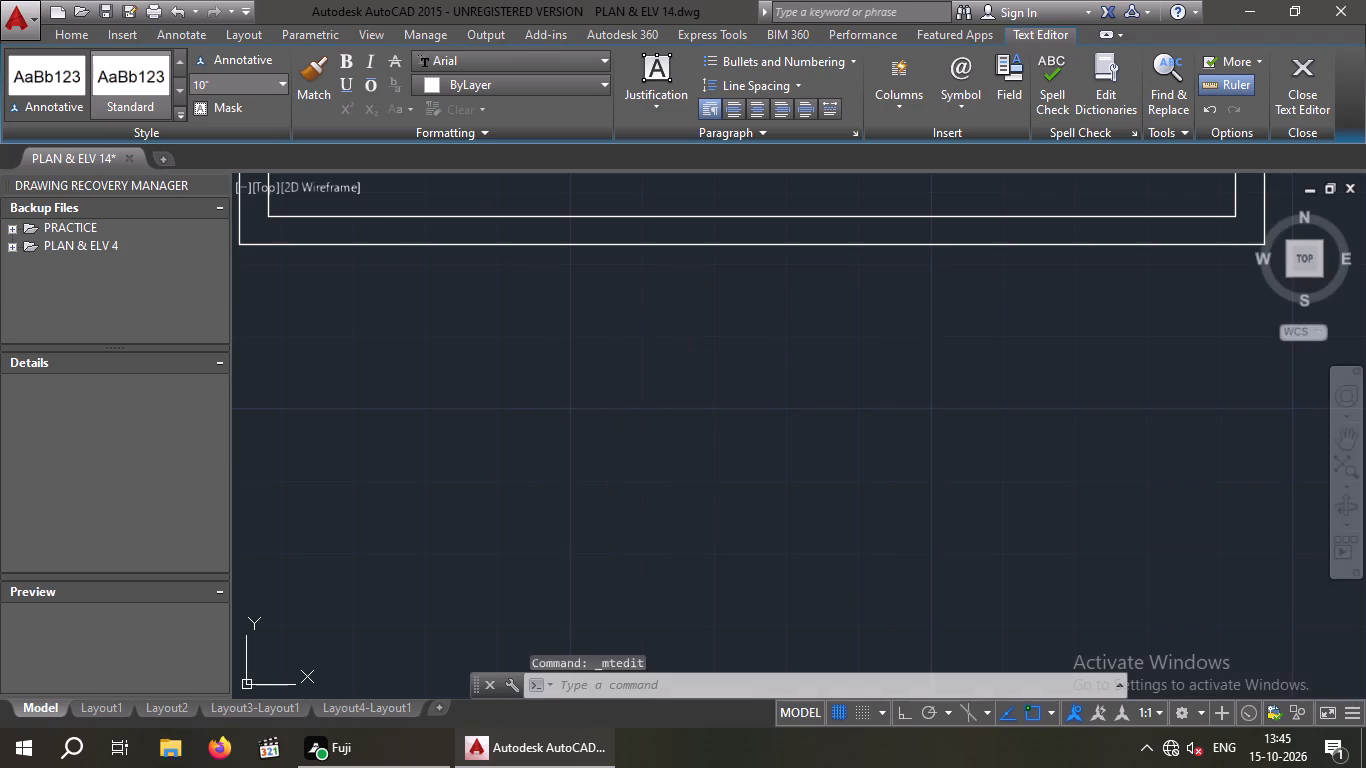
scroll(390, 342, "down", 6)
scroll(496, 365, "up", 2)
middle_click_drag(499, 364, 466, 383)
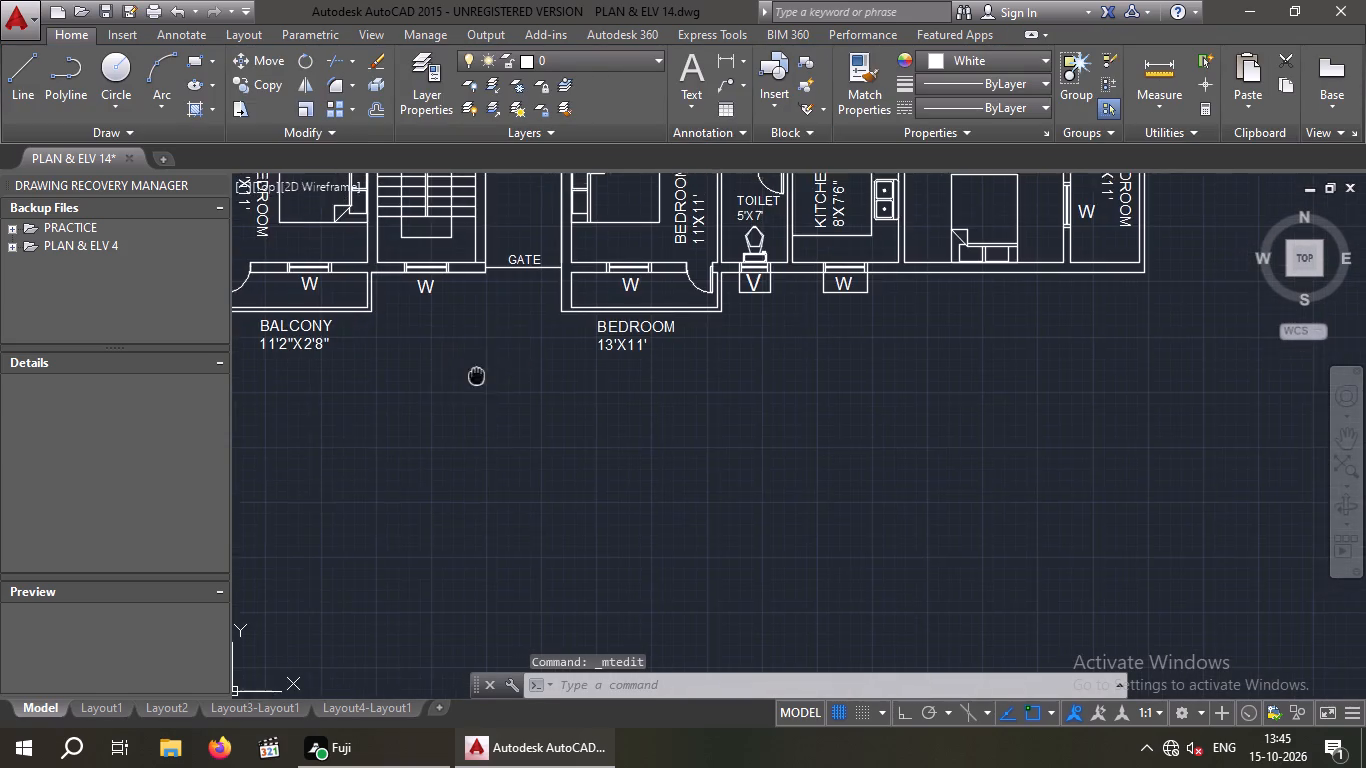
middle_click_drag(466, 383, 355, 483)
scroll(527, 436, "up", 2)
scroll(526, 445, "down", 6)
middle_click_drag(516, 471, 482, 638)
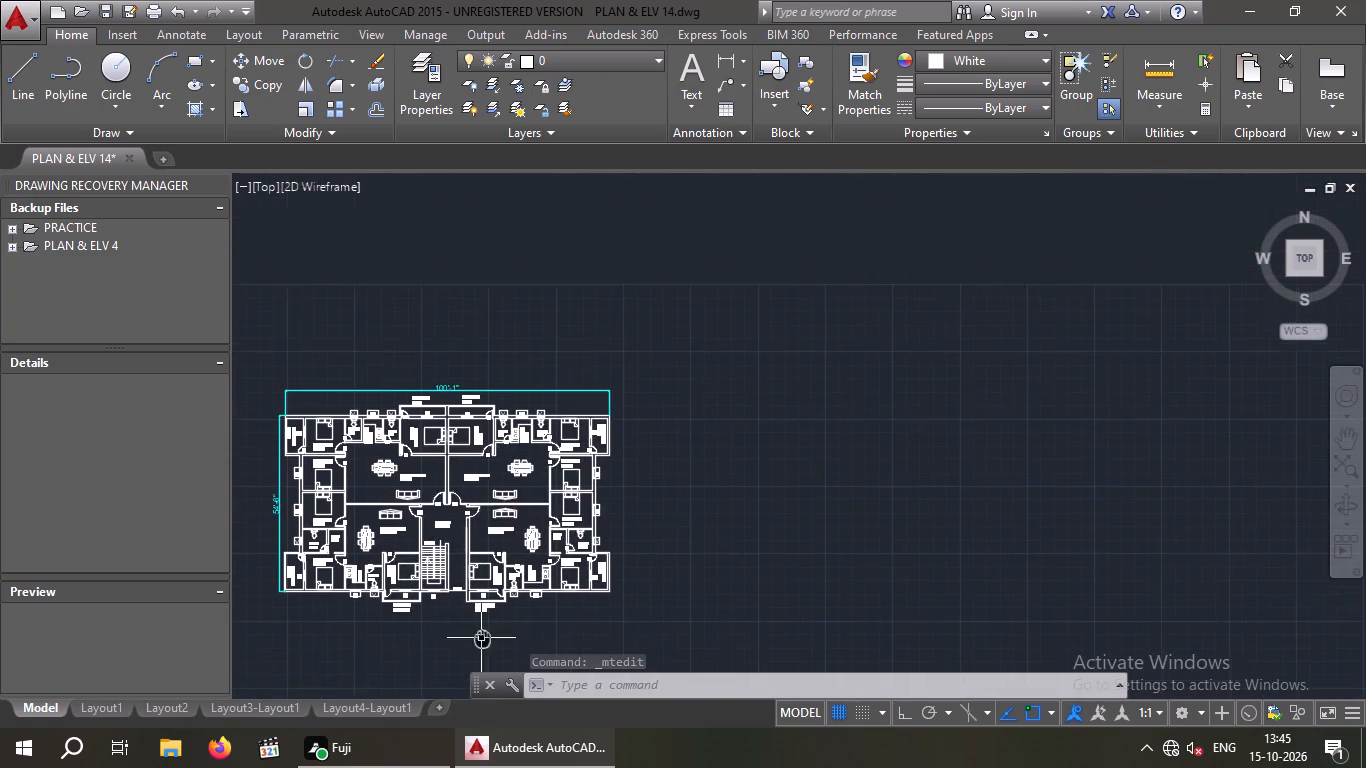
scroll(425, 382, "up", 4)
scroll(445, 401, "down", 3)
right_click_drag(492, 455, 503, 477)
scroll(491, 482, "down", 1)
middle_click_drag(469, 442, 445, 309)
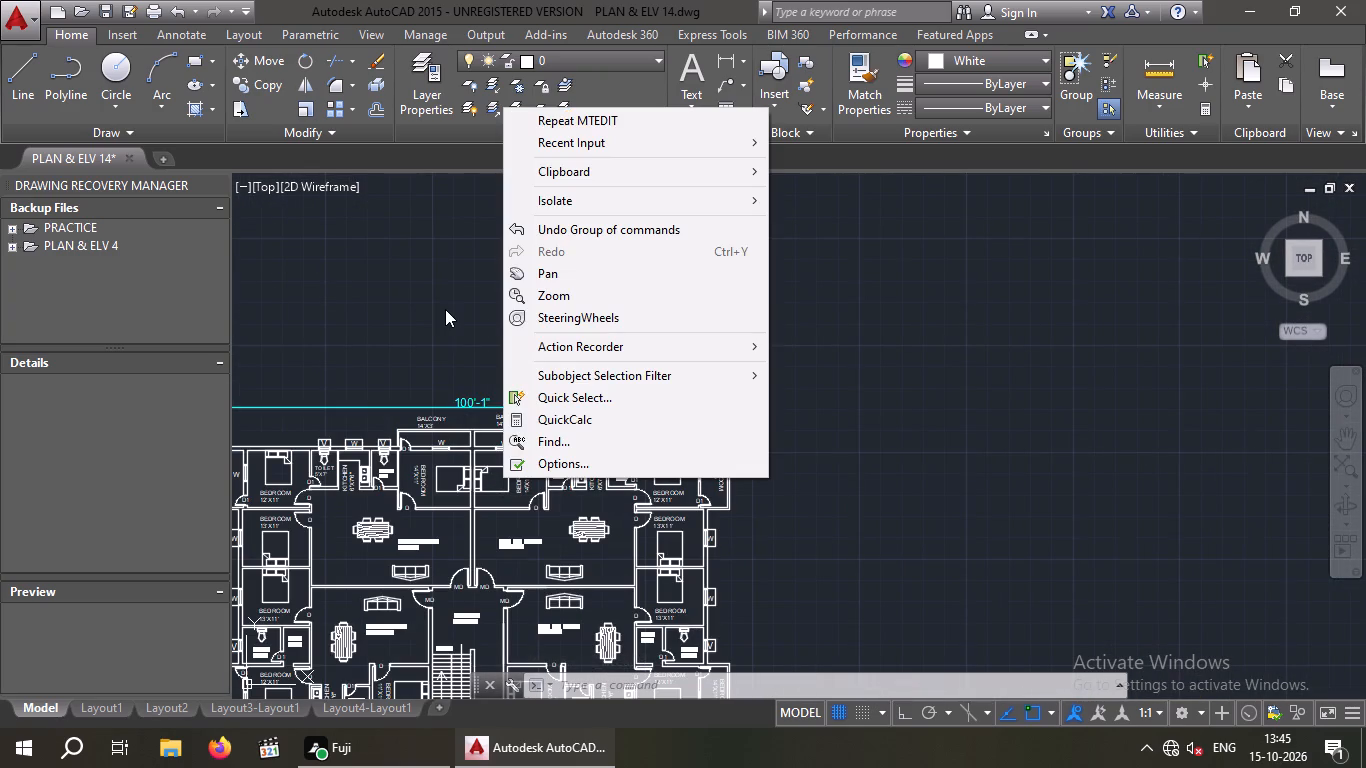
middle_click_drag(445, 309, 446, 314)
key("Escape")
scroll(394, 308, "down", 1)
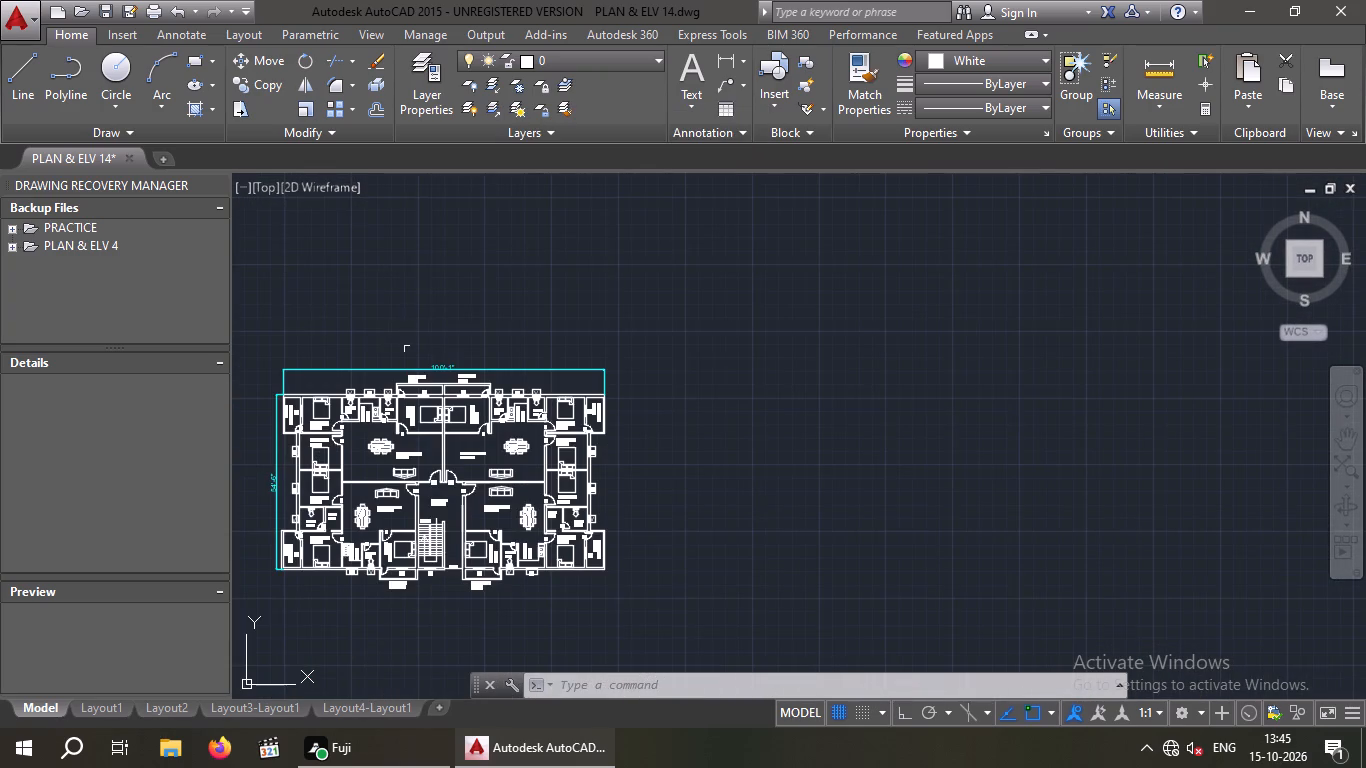
Measure the right front balcony's inner depth along its gate-side wall with a linear dimension, without placing it.
middle_click_drag(407, 343, 407, 249)
scroll(457, 521, "up", 3)
middle_click_drag(577, 460, 702, 481)
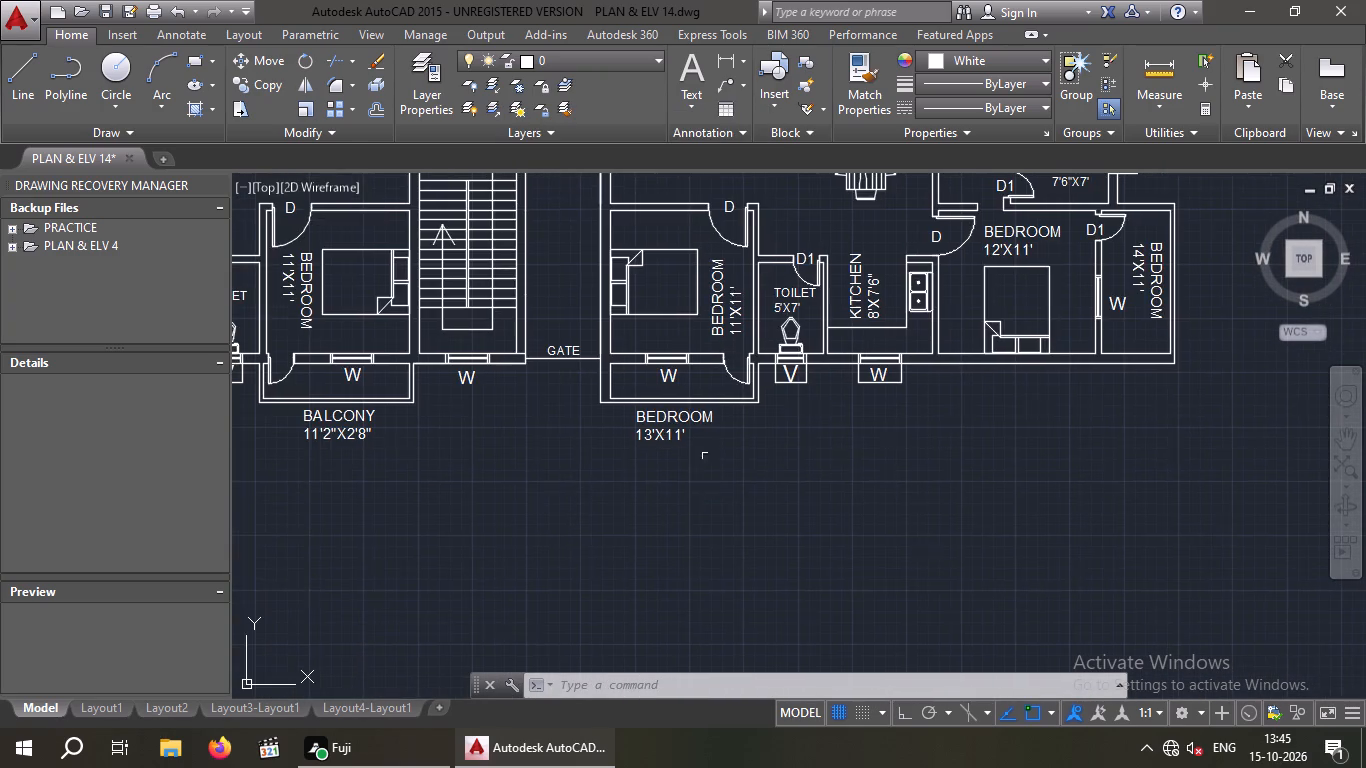
scroll(692, 434, "up", 2)
middle_click_drag(690, 435, 574, 510)
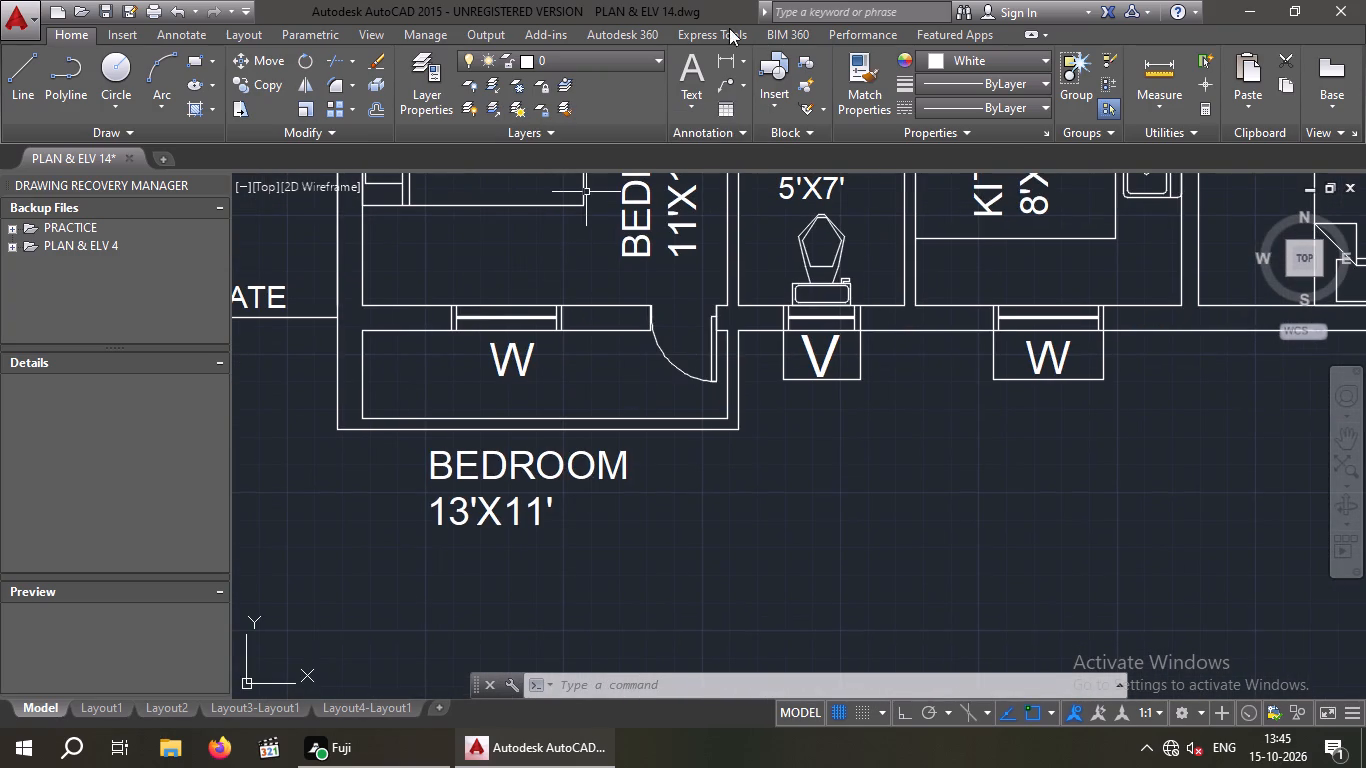
left_click(732, 55)
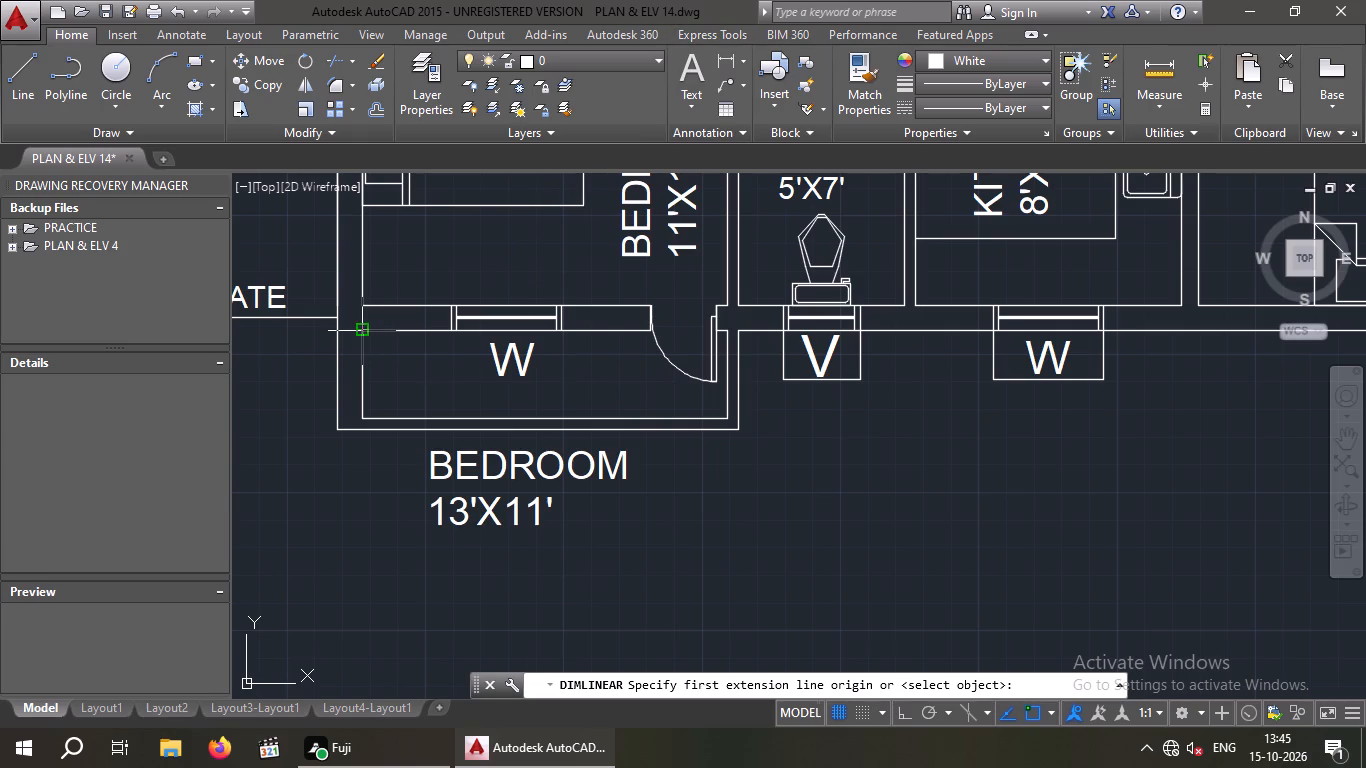
left_click(362, 331)
left_click_drag(361, 422, 346, 425)
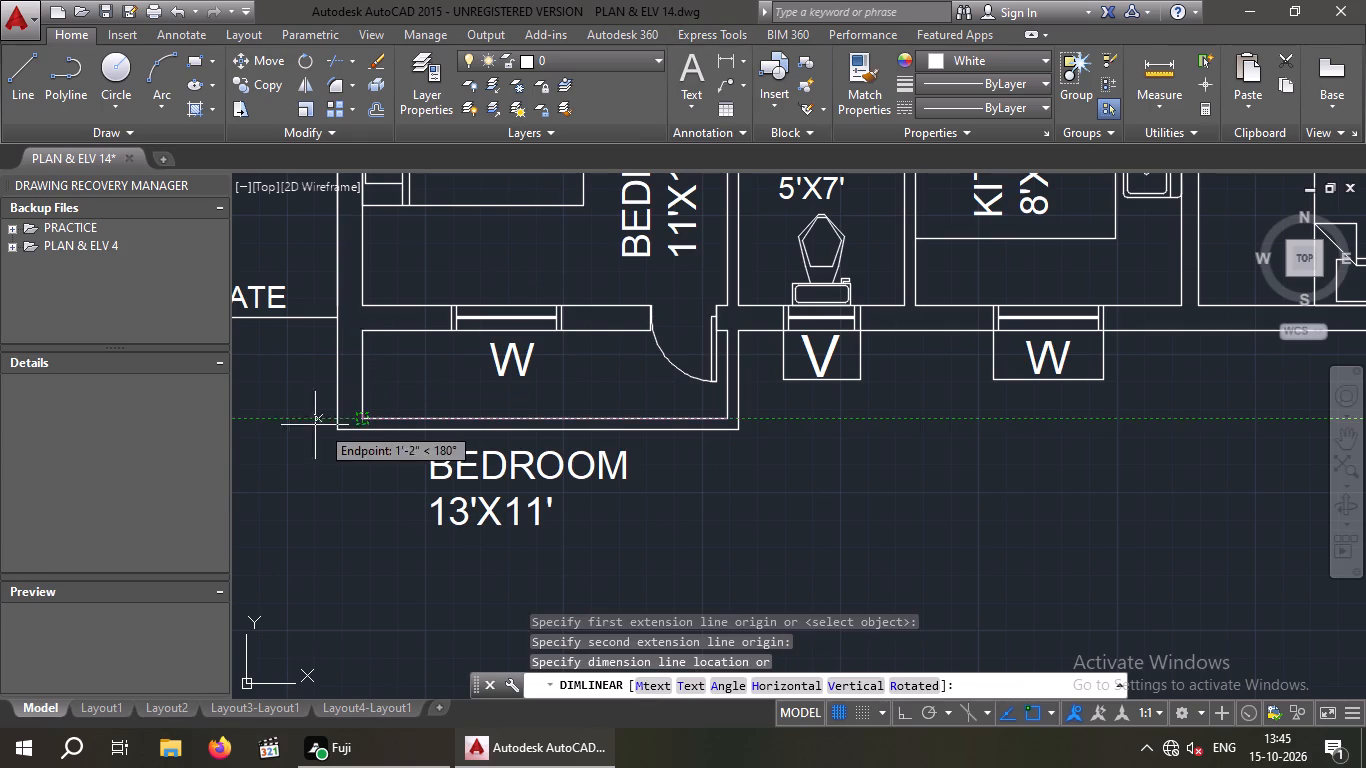
key("space")
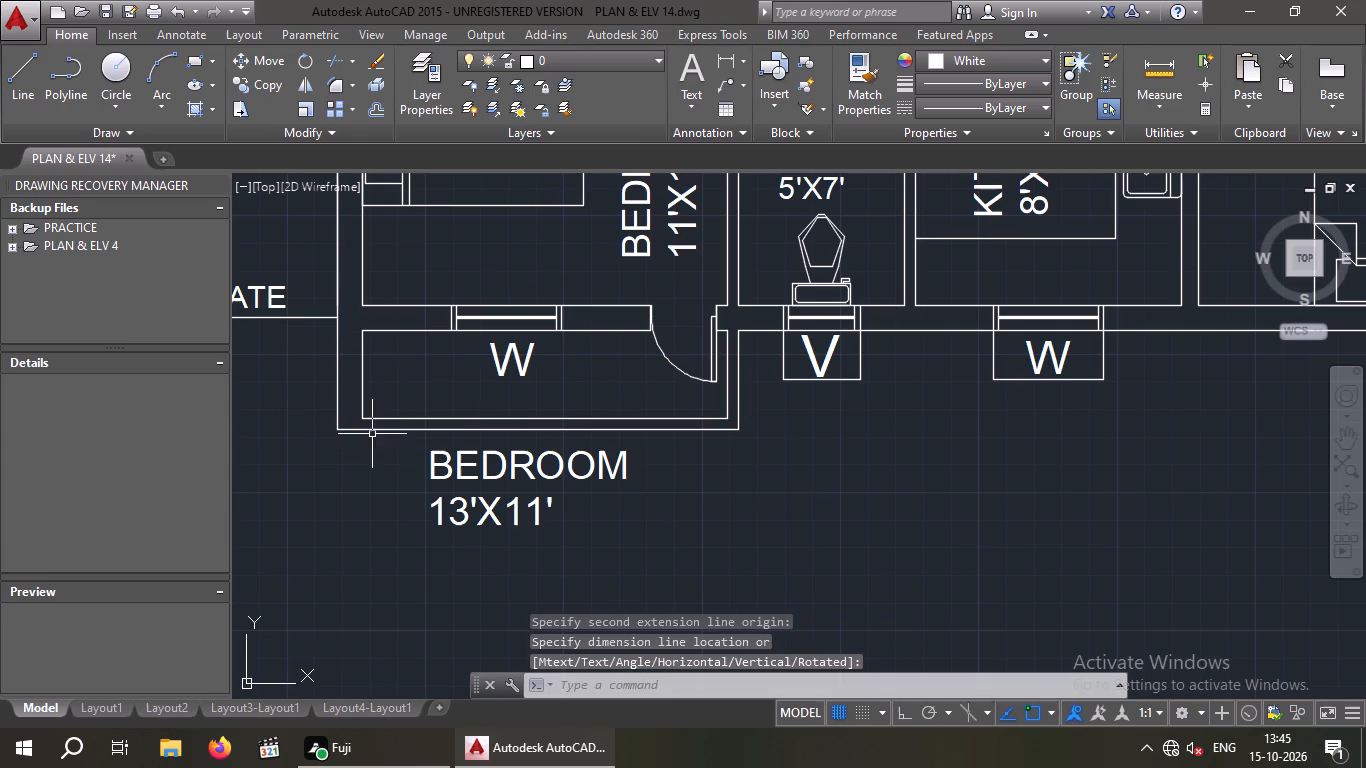
Measure the right front balcony's inner width along its outer wall with a linear dimension, without placing it.
key("space")
left_click_drag(367, 420, 400, 421)
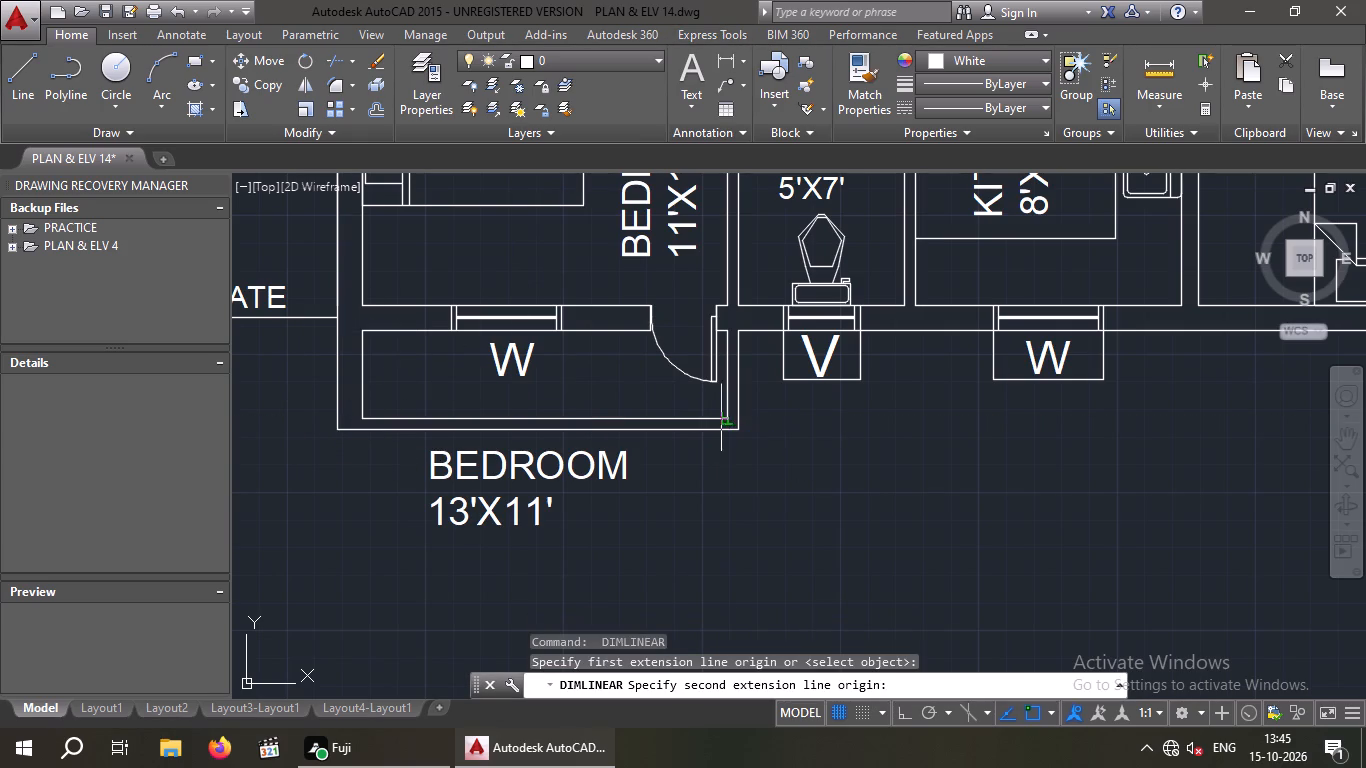
left_click(729, 419)
key("space")
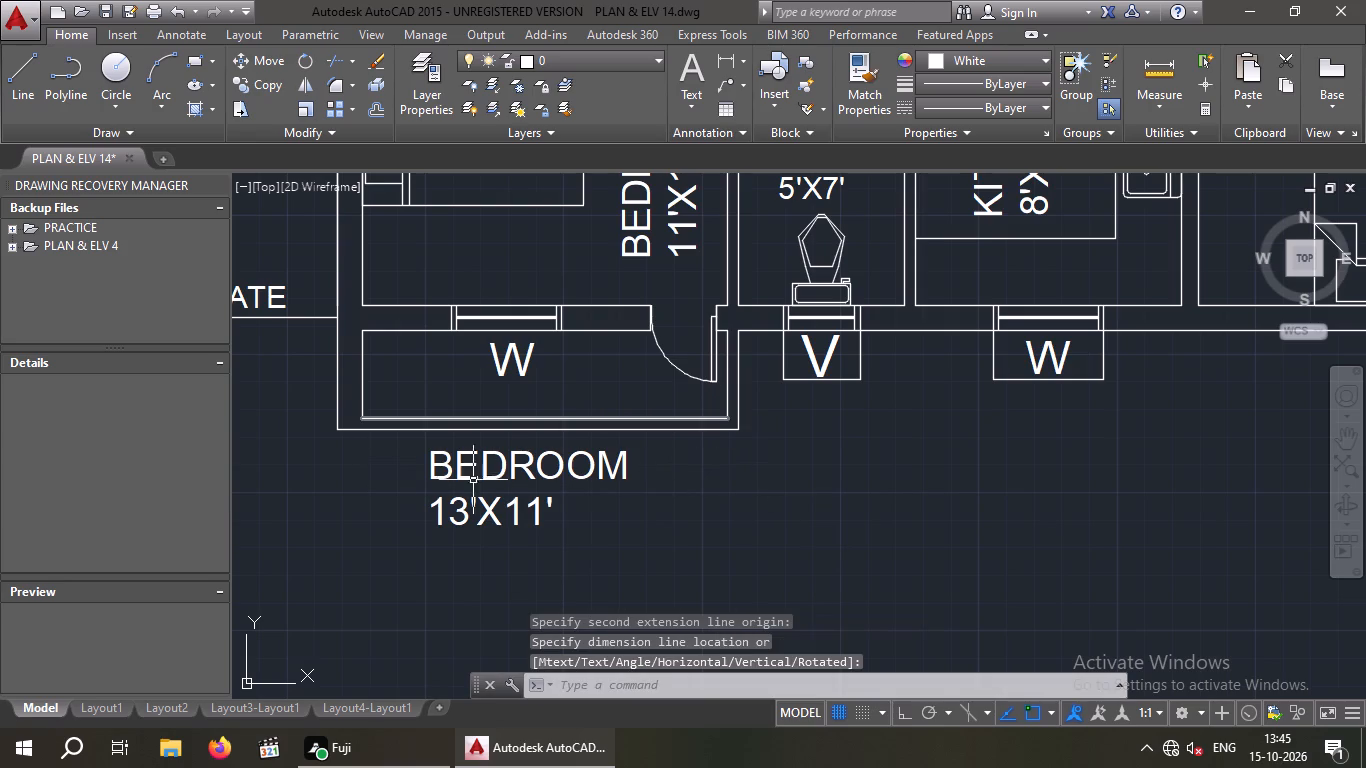
Change the size line of the right front balcony's BEDROOM label to 11'X2'8".
double_click(484, 468)
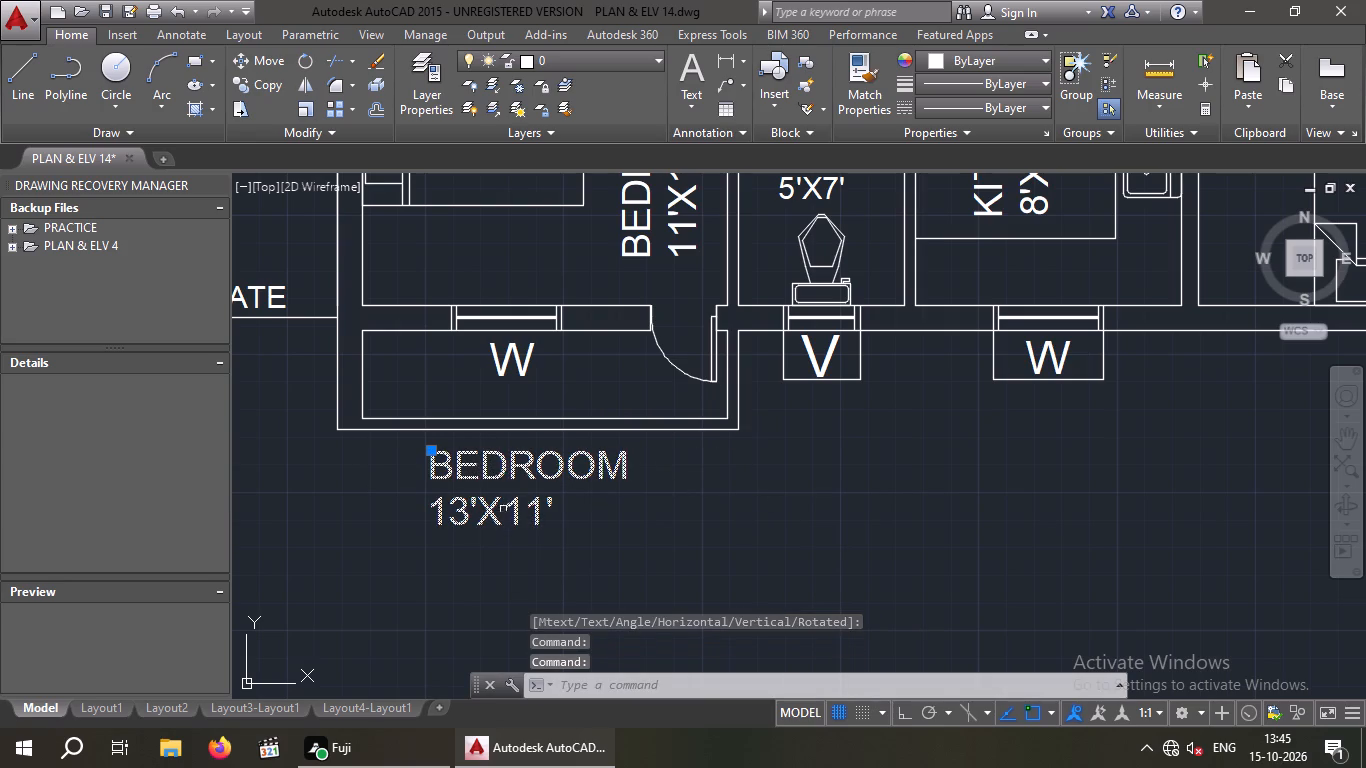
left_click(492, 477)
double_click(486, 477)
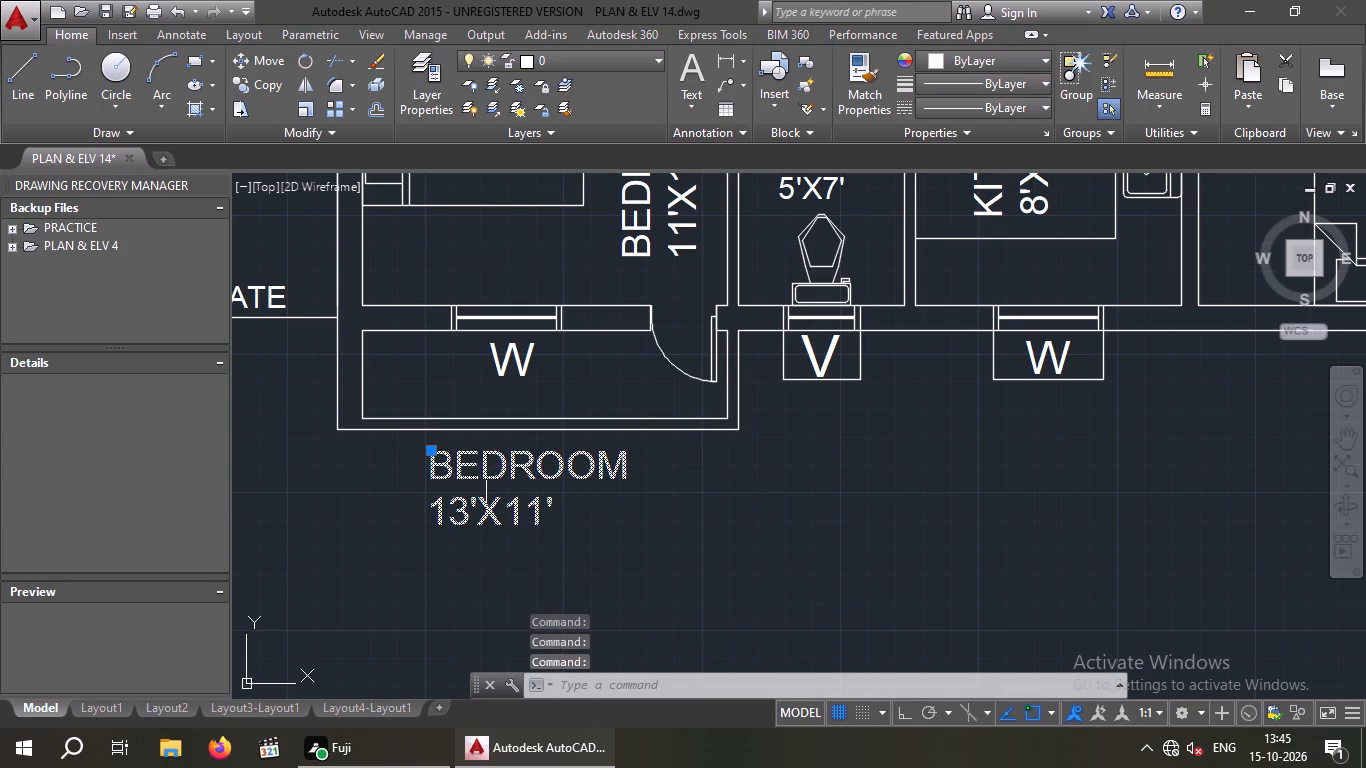
scroll(488, 505, "up", 2)
left_click(442, 529)
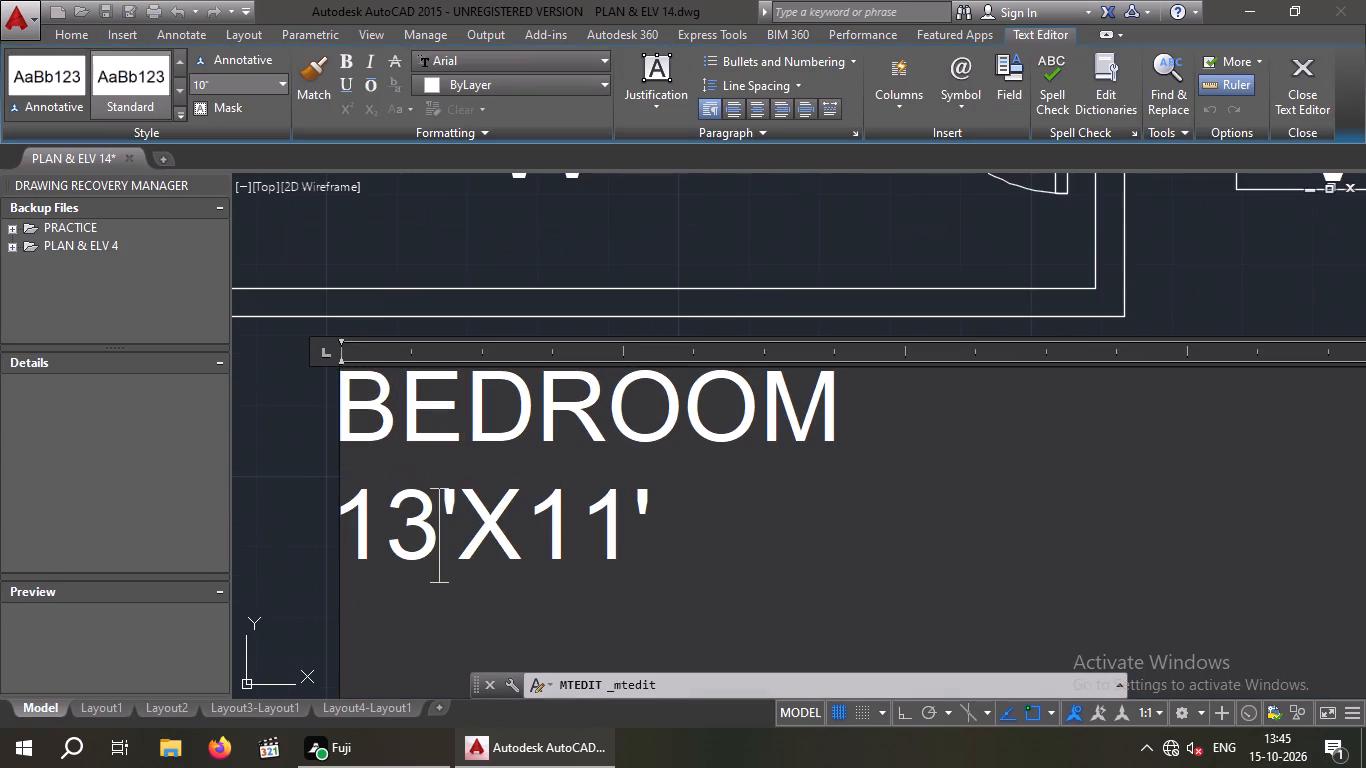
key("BackSpace")
key("1")
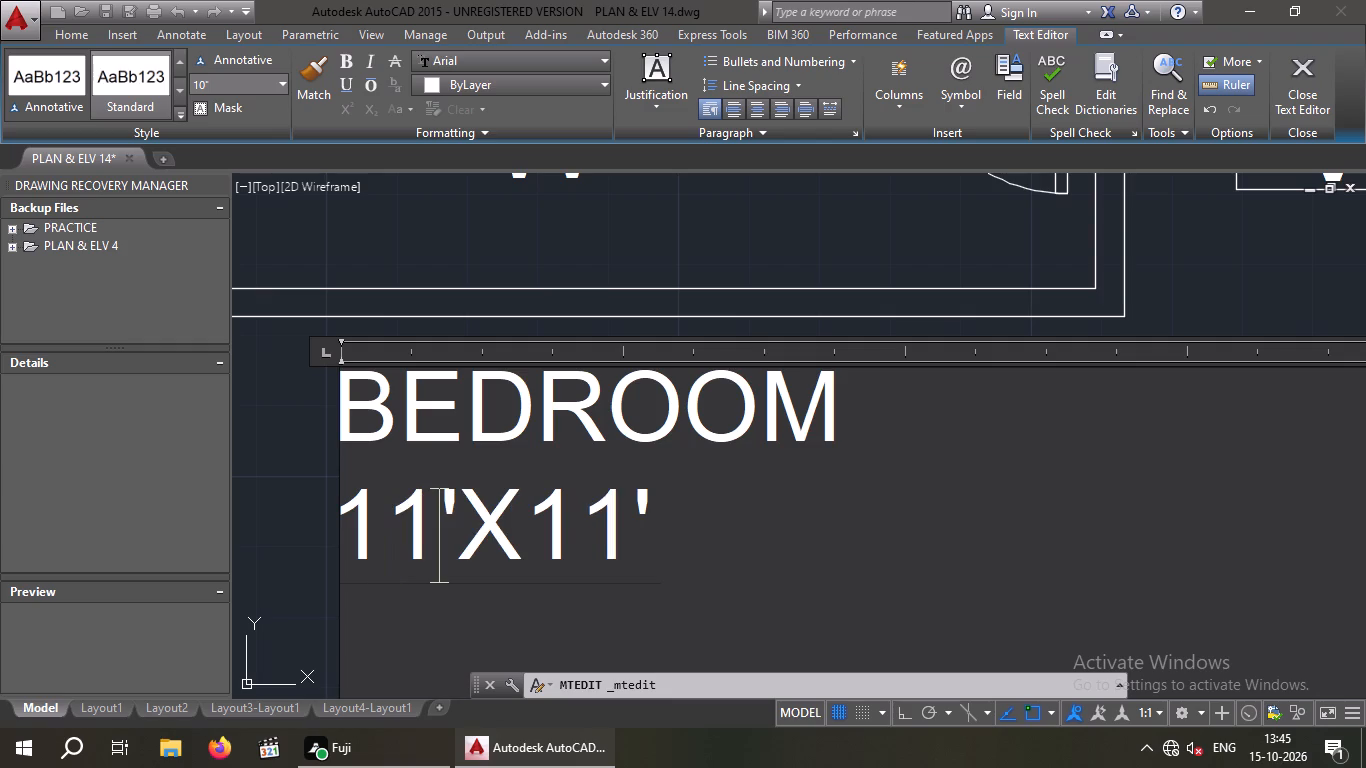
key("Right")
key("Right")
key("Right")
key("Right")
key("BackSpace")
key("BackSpace")
key("2")
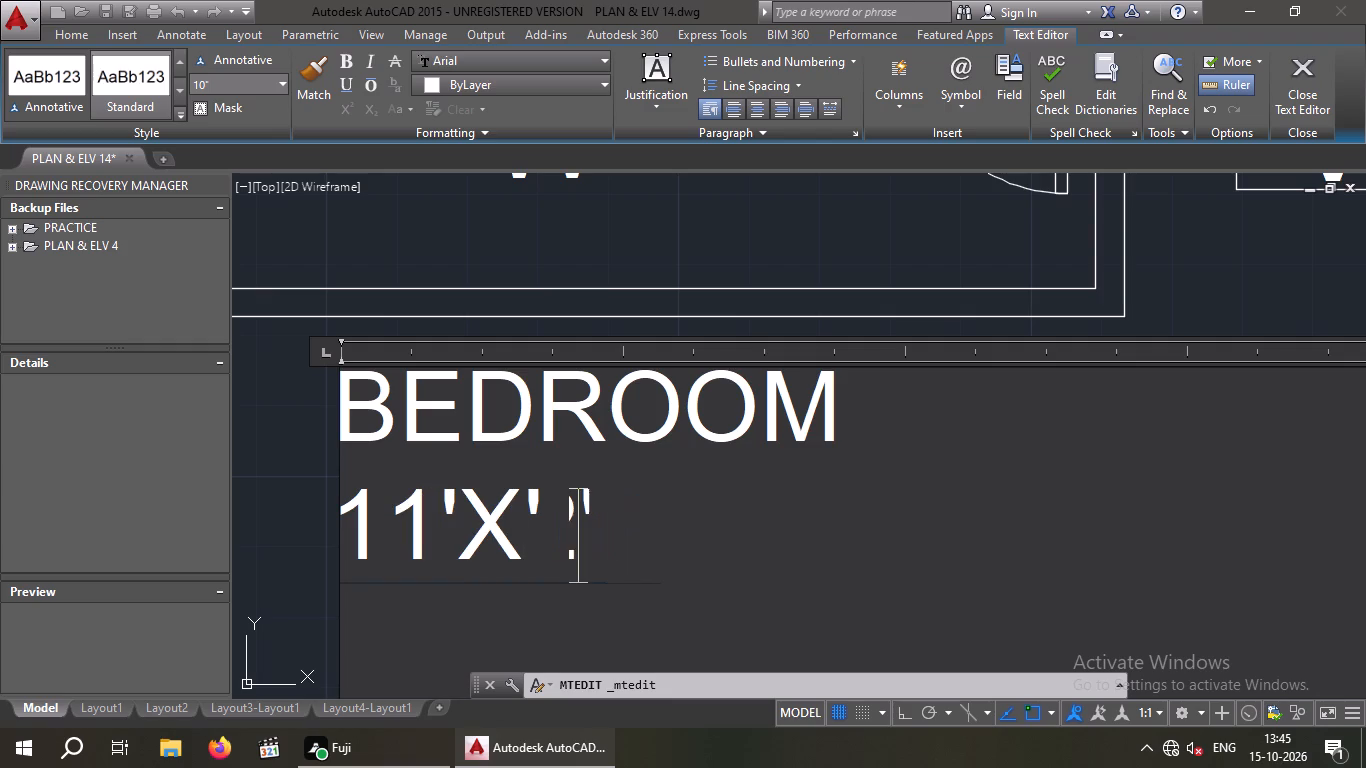
key("Right")
key("8")
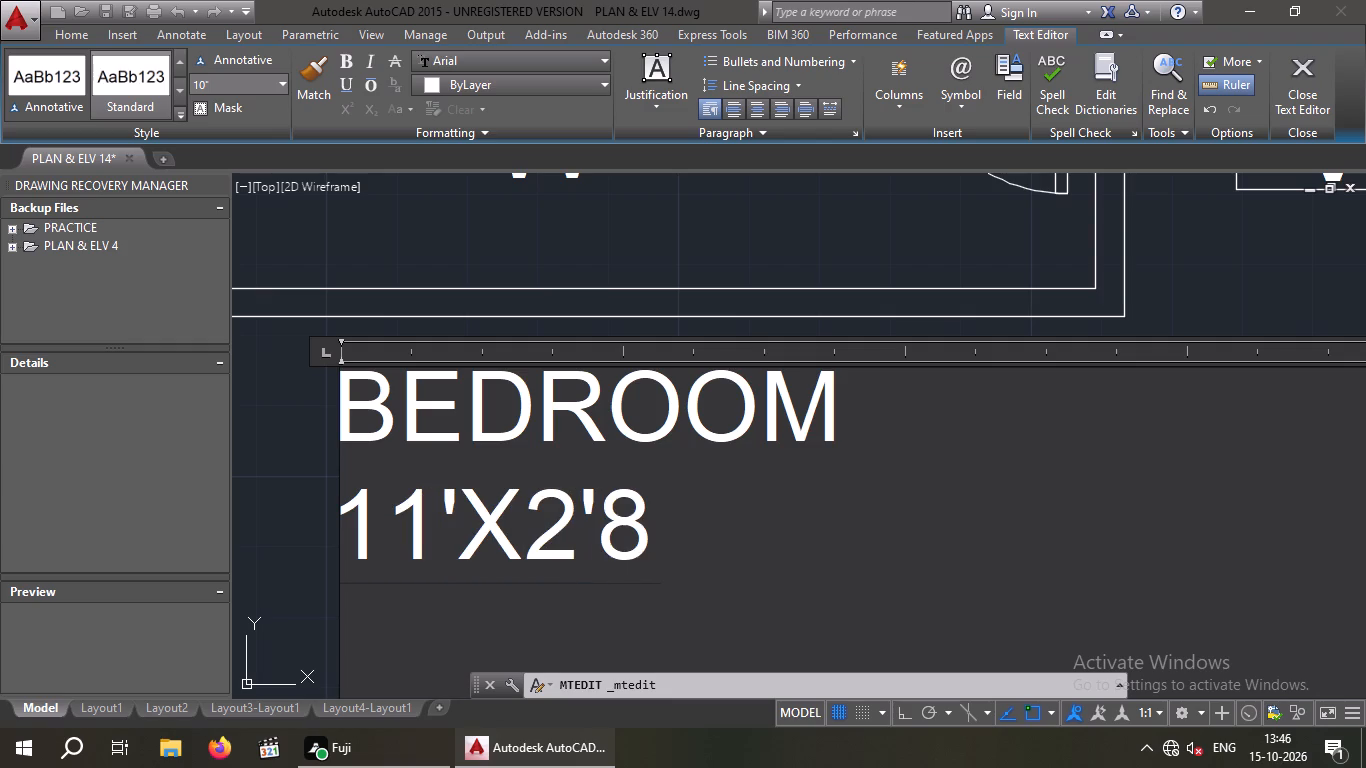
key("shift+quotedbl")
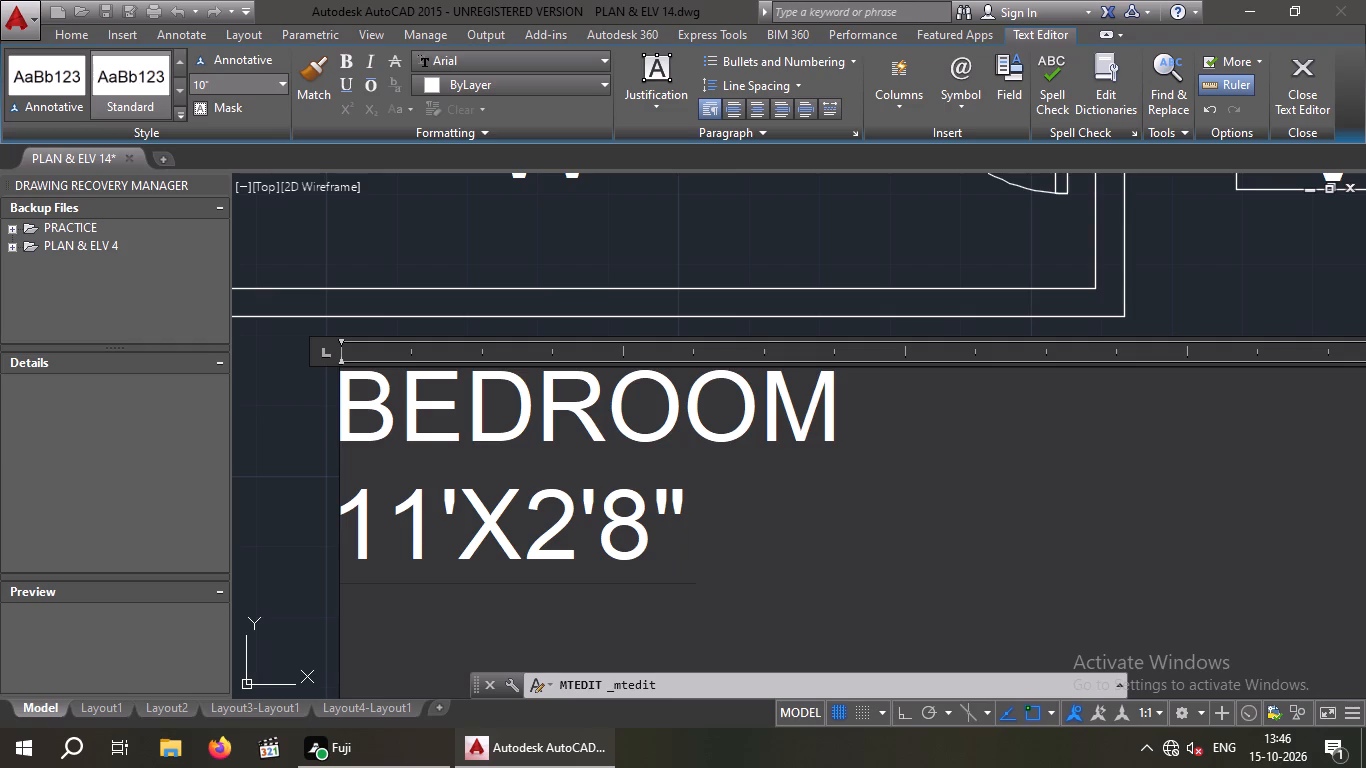
Replace the word BEDROOM with BALCONY in the right front balcony's 11'X2'8" label and finish editing the text.
key("Up")
key("Right")
key("Right")
key("BackSpace")
key("BackSpace")
key("BackSpace")
key("BackSpace")
key("BackSpace")
key("BackSpace")
key("BackSpace")
key("BackSpace")
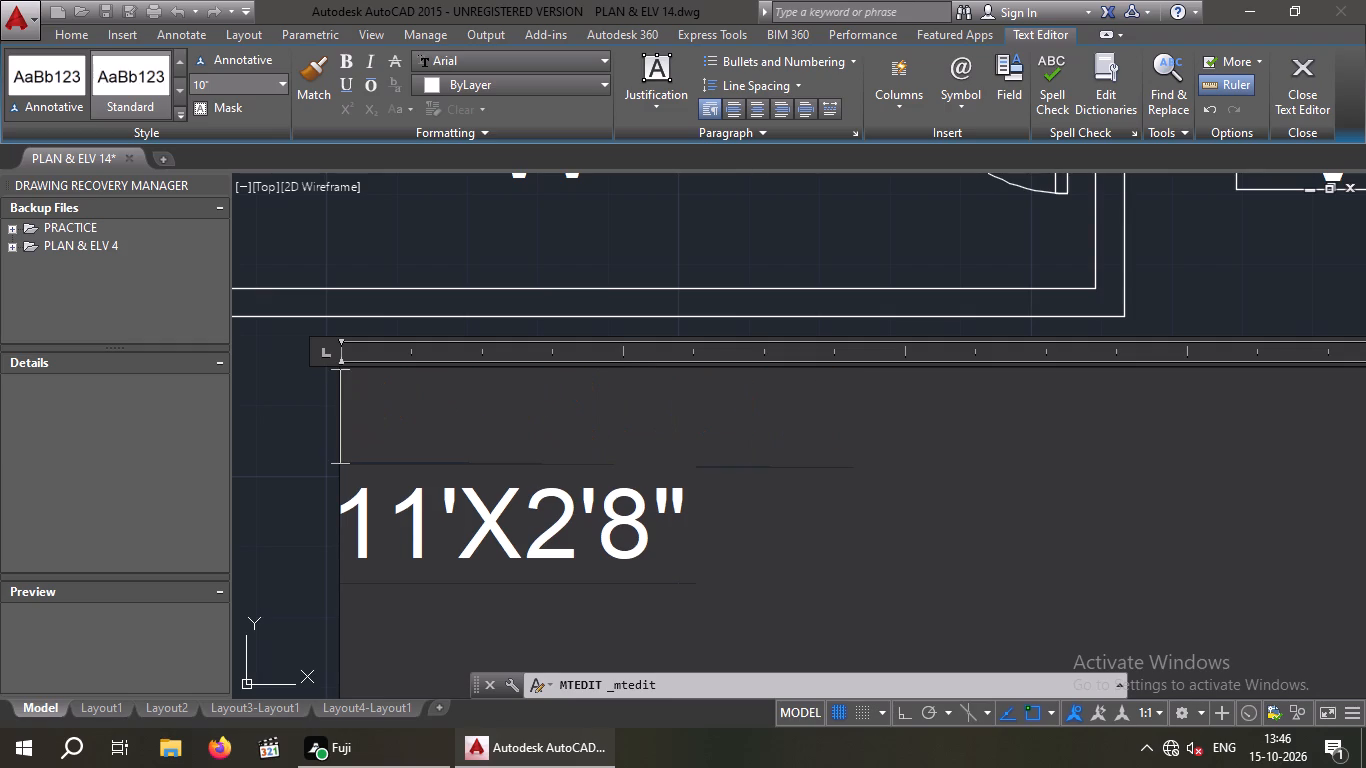
type("BALCONY")
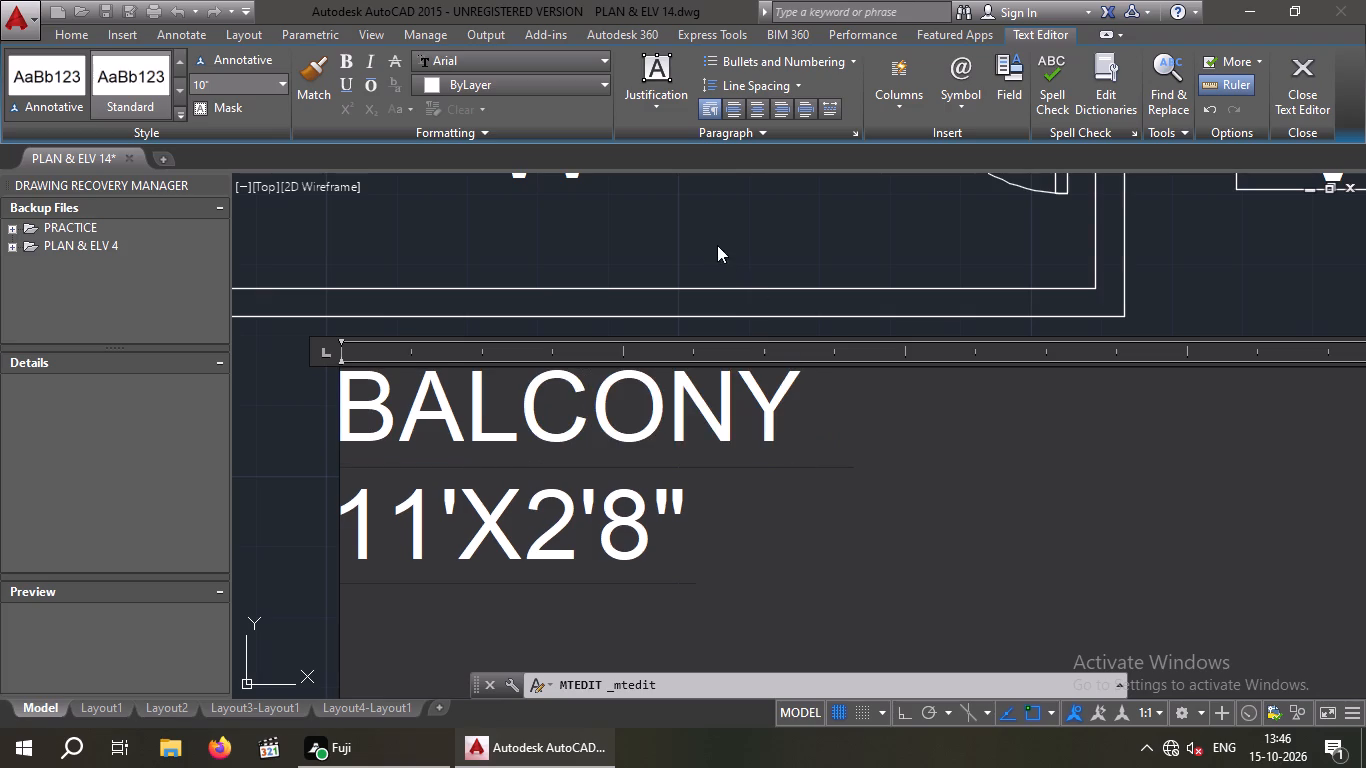
left_click(710, 226)
Measure the inner width of the rear right corner balcony along its rear wall with a linear dimension, without placing it.
scroll(715, 225, "down", 5)
middle_click_drag(738, 315, 730, 461)
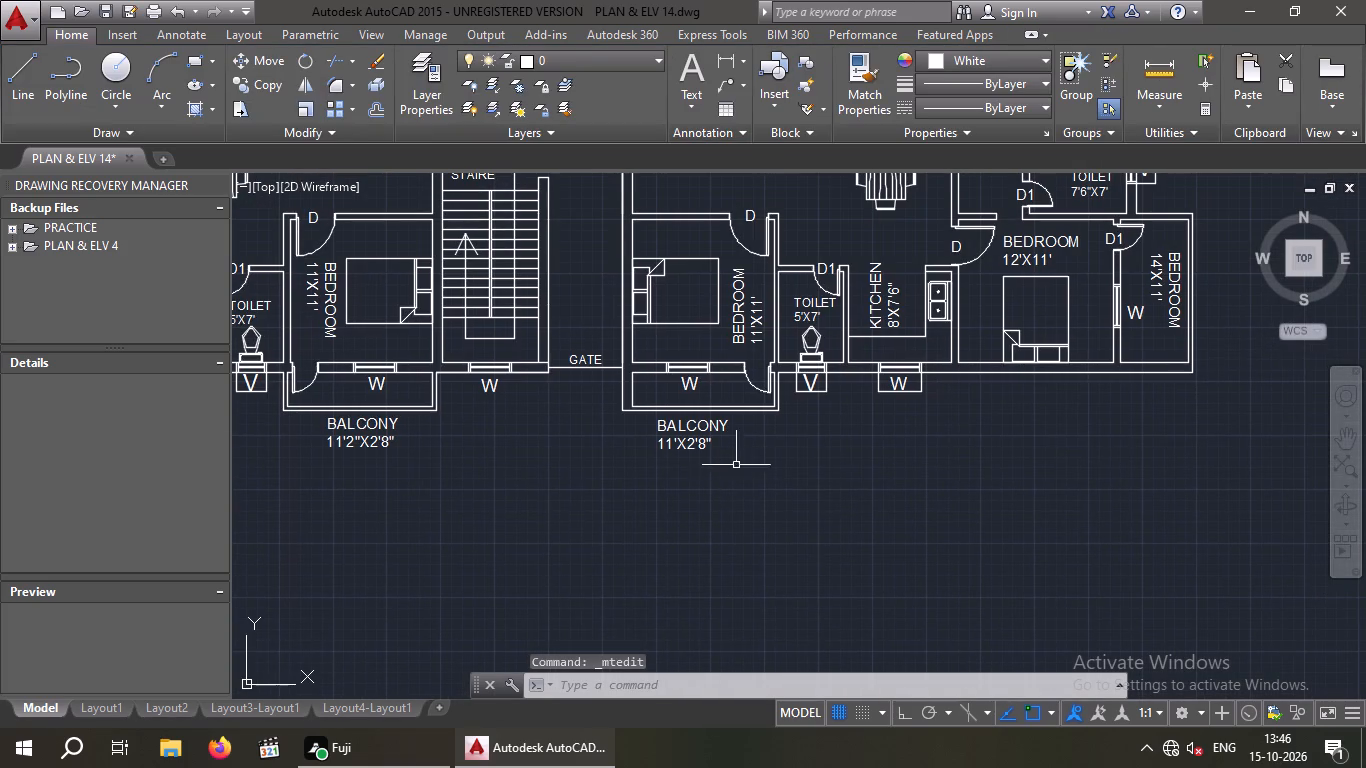
middle_click_drag(960, 471, 944, 492)
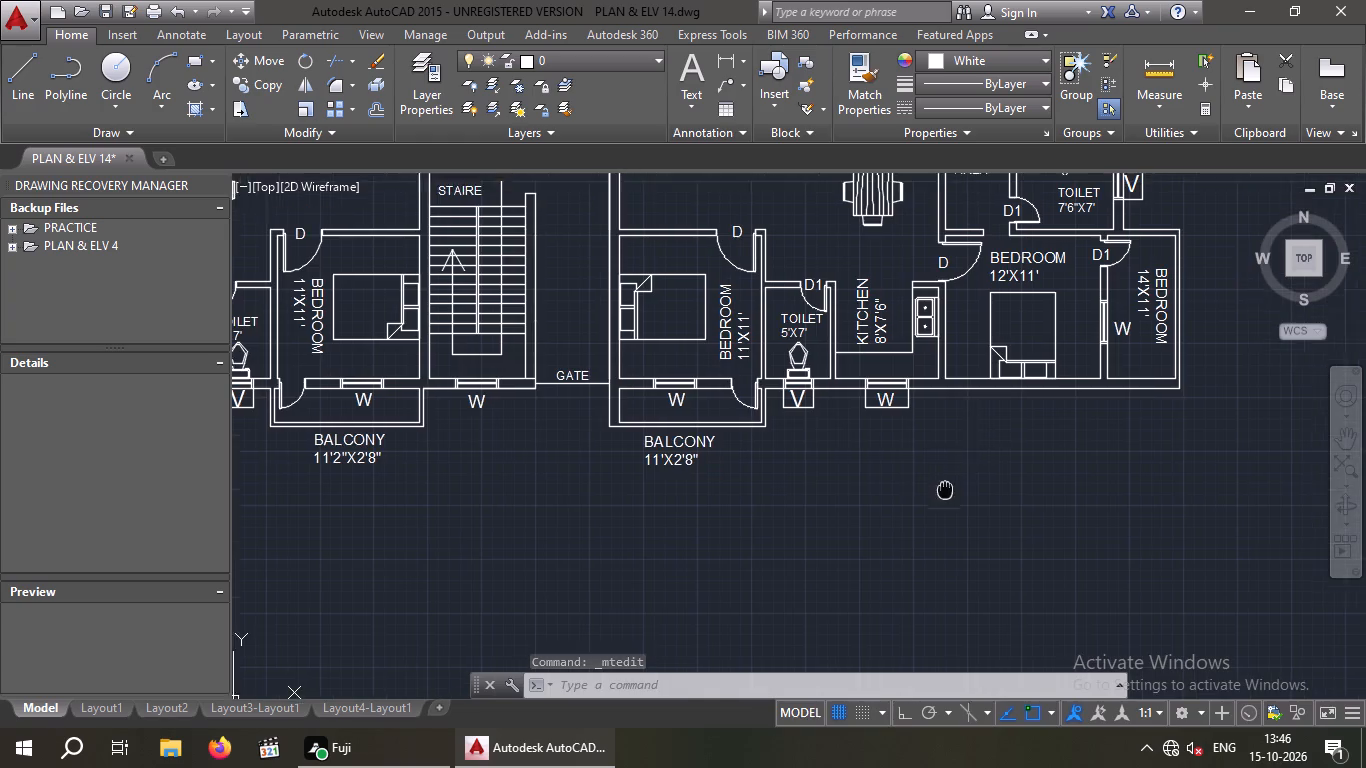
middle_click_drag(944, 492, 872, 552)
scroll(866, 528, "down", 1)
middle_click_drag(868, 524, 833, 624)
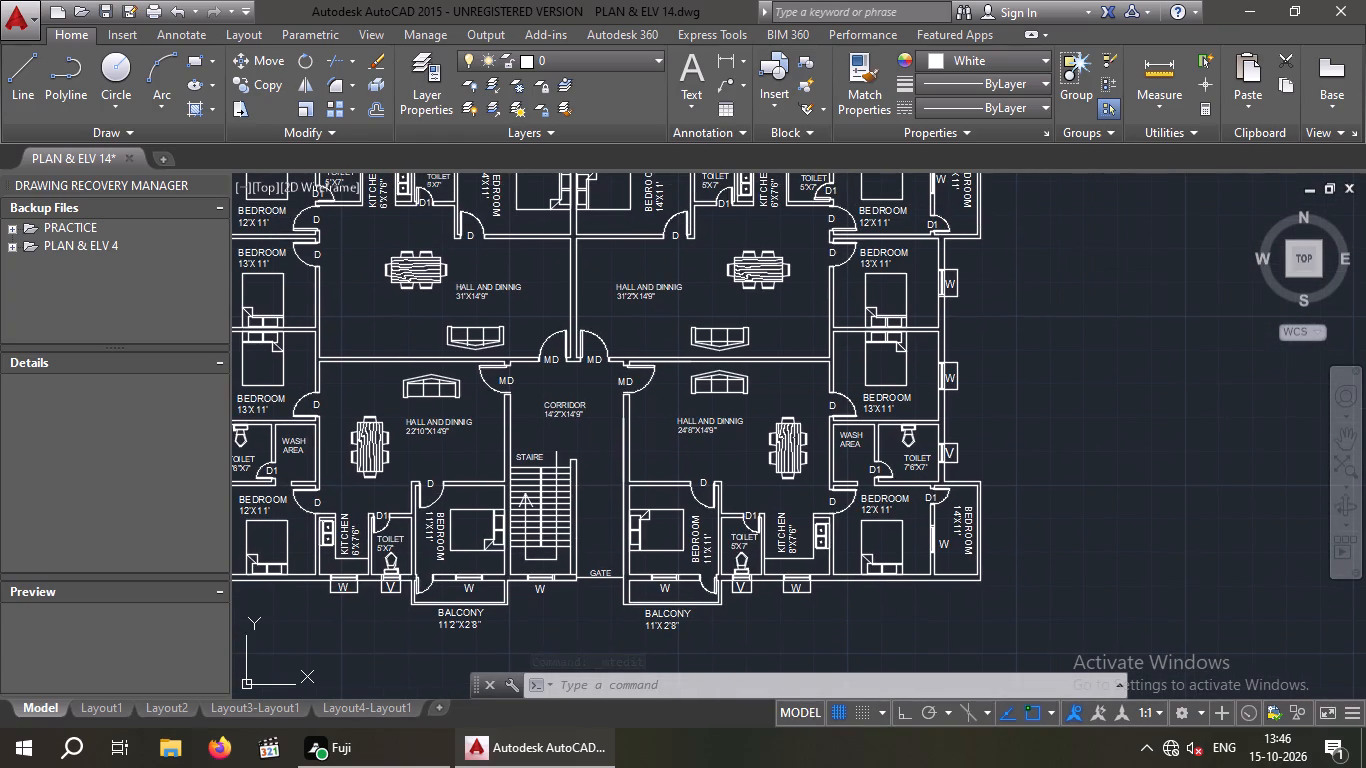
middle_click_drag(688, 287, 695, 521)
scroll(975, 466, "up", 1)
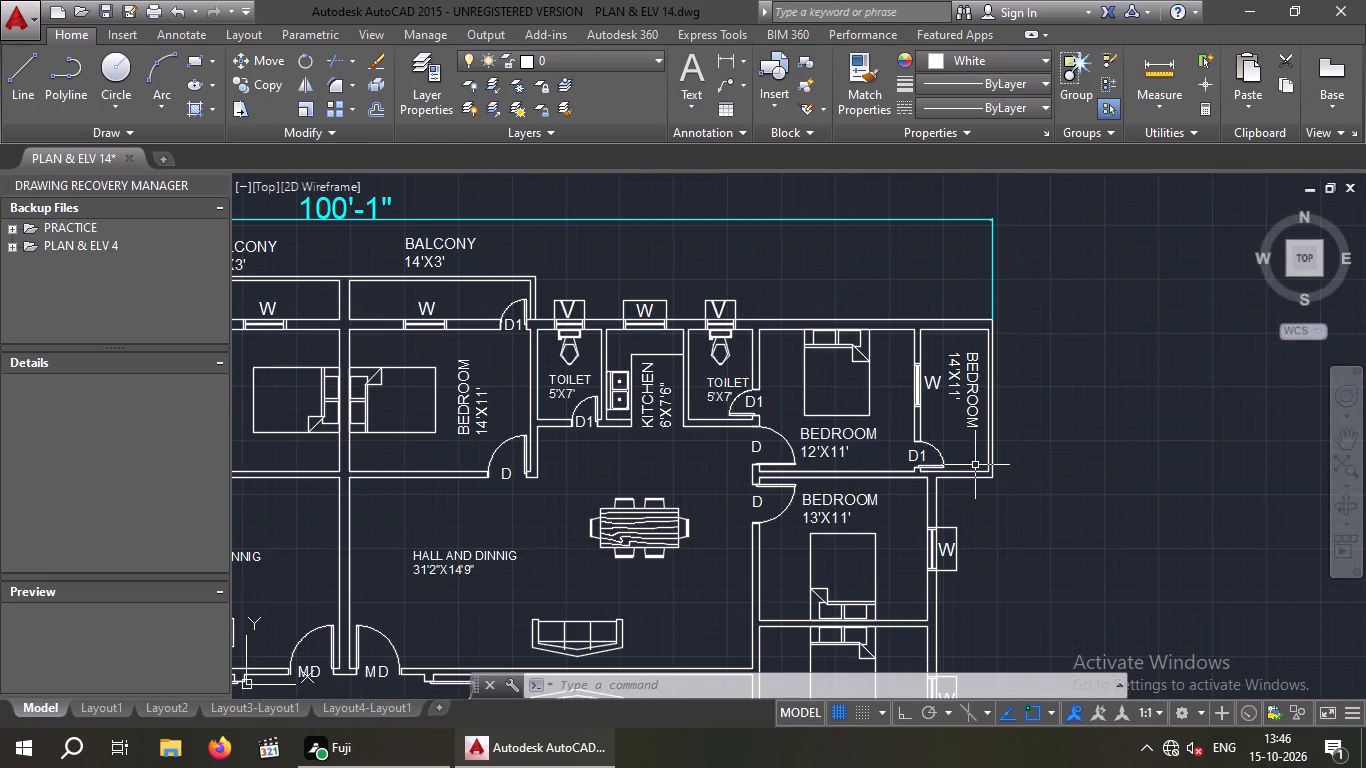
middle_click_drag(958, 464, 721, 484)
scroll(721, 484, "up", 1)
middle_click_drag(729, 433, 678, 507)
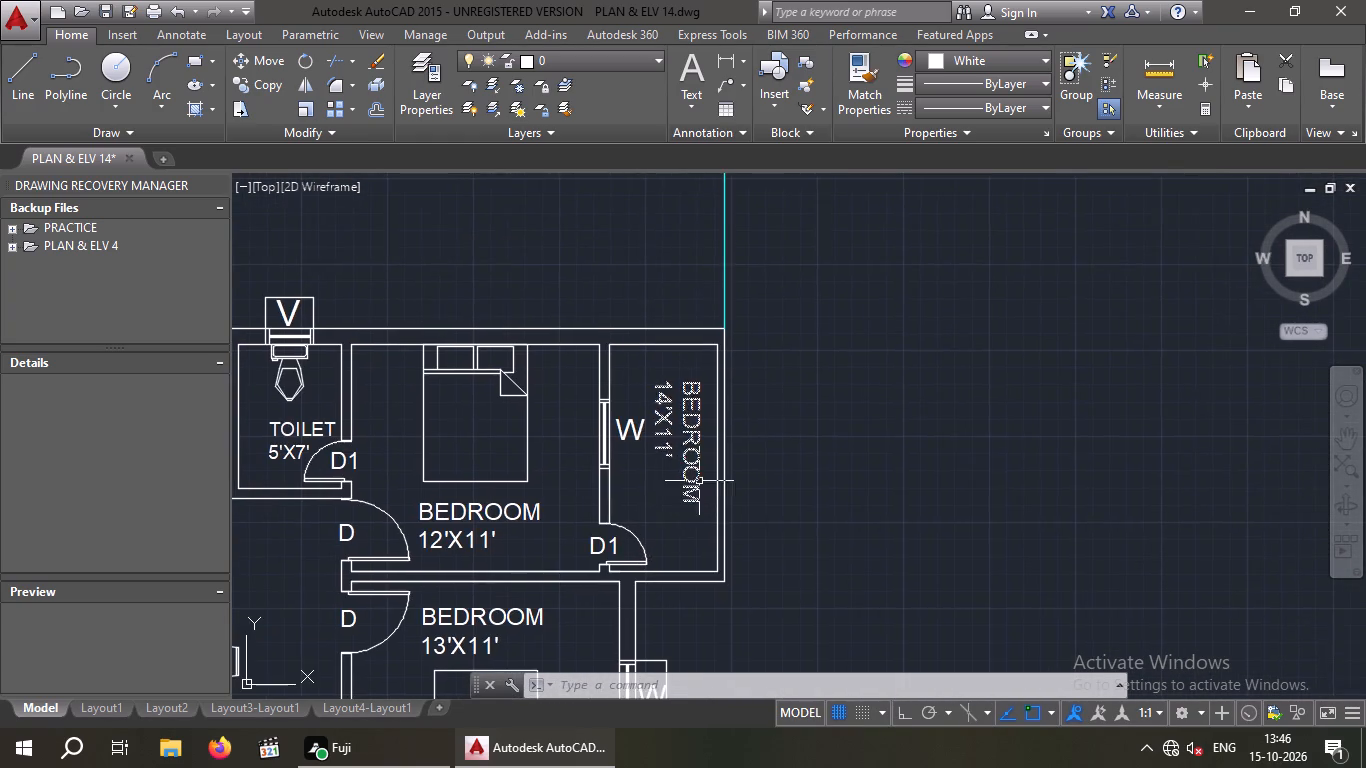
scroll(699, 481, "up", 1)
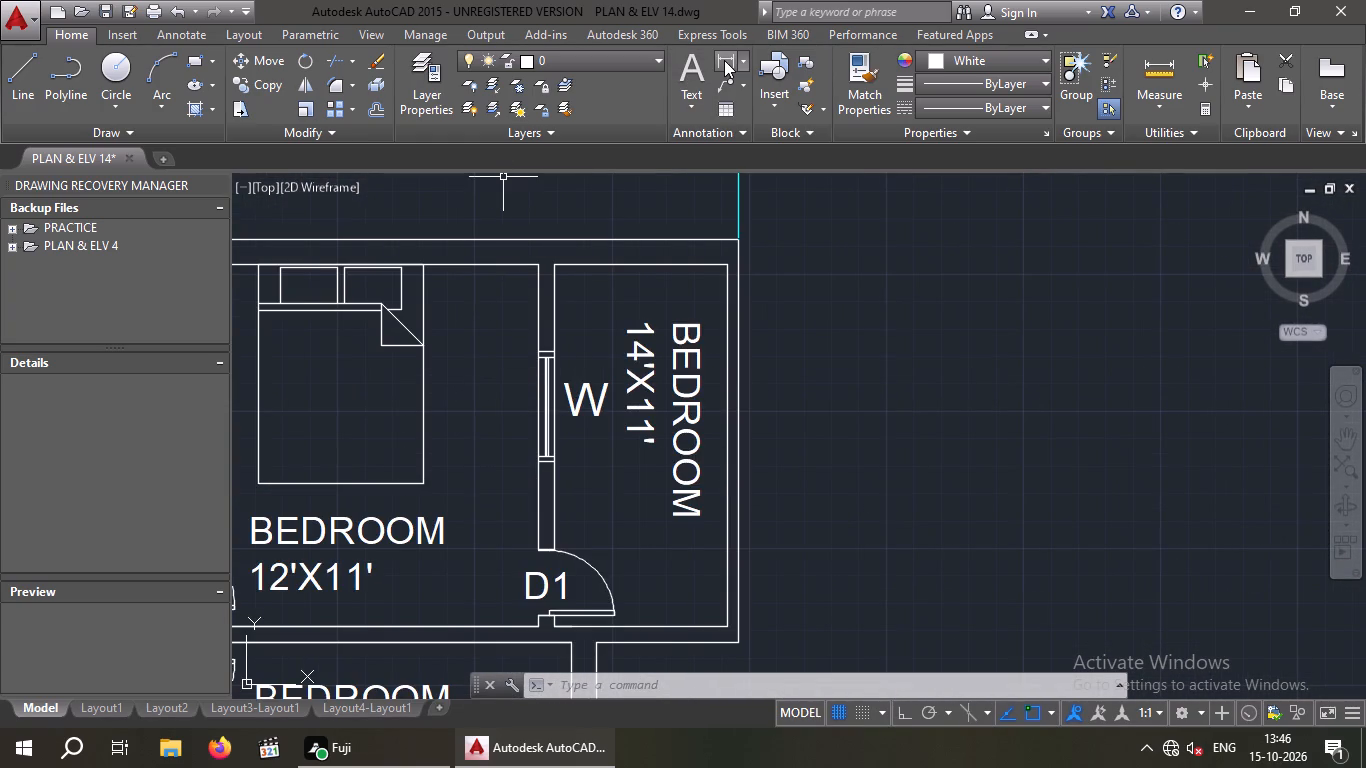
left_click(724, 60)
left_click(554, 265)
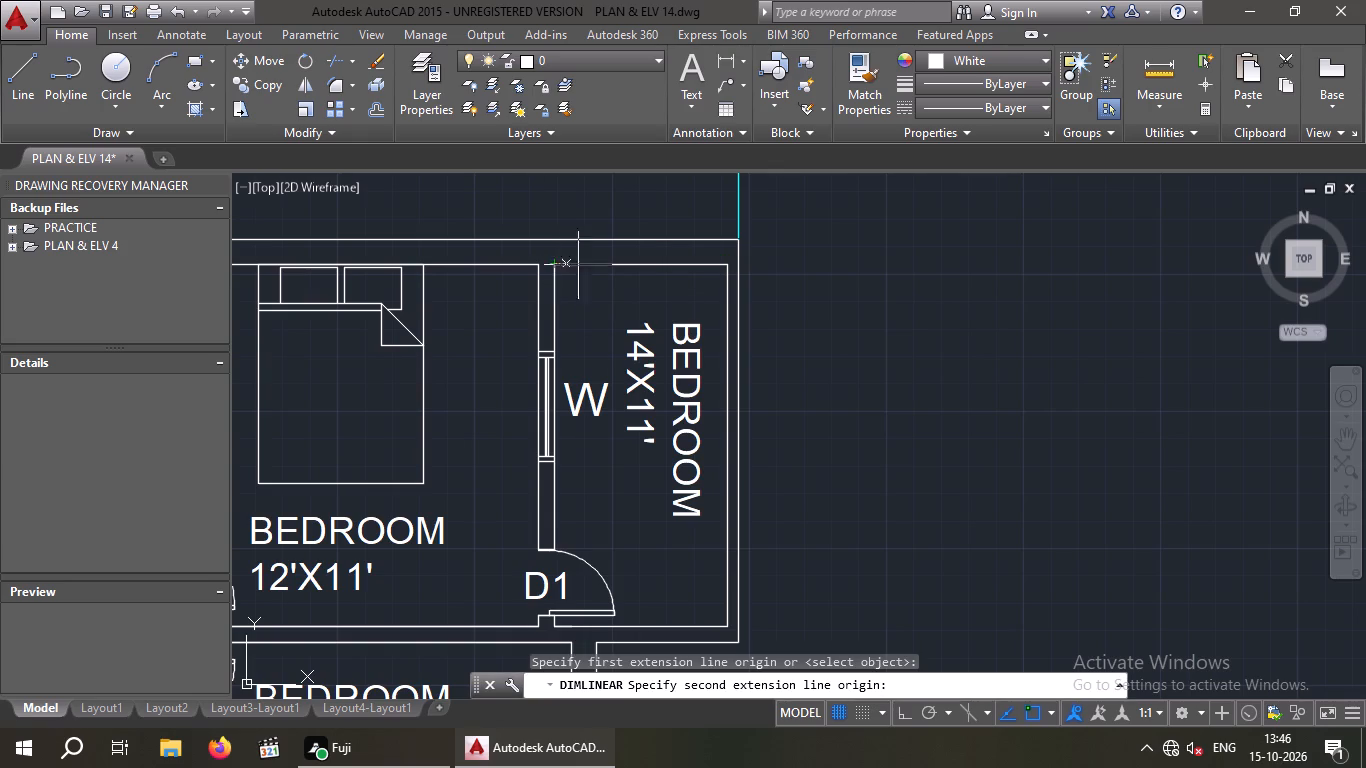
left_click(721, 263)
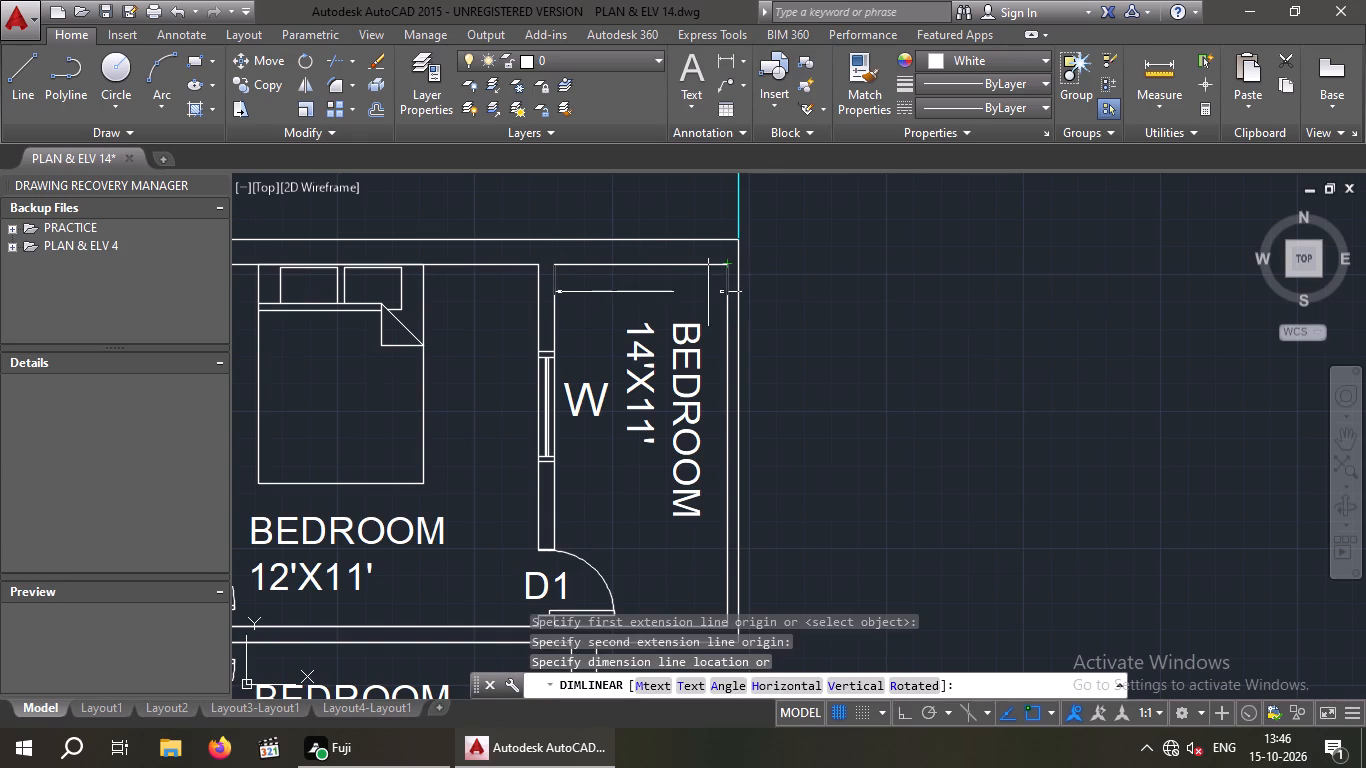
key("space")
Measure the rear right corner balcony's inner length along its outer side wall with a linear dimension, without placing it.
key("space")
left_click_drag(727, 266, 728, 275)
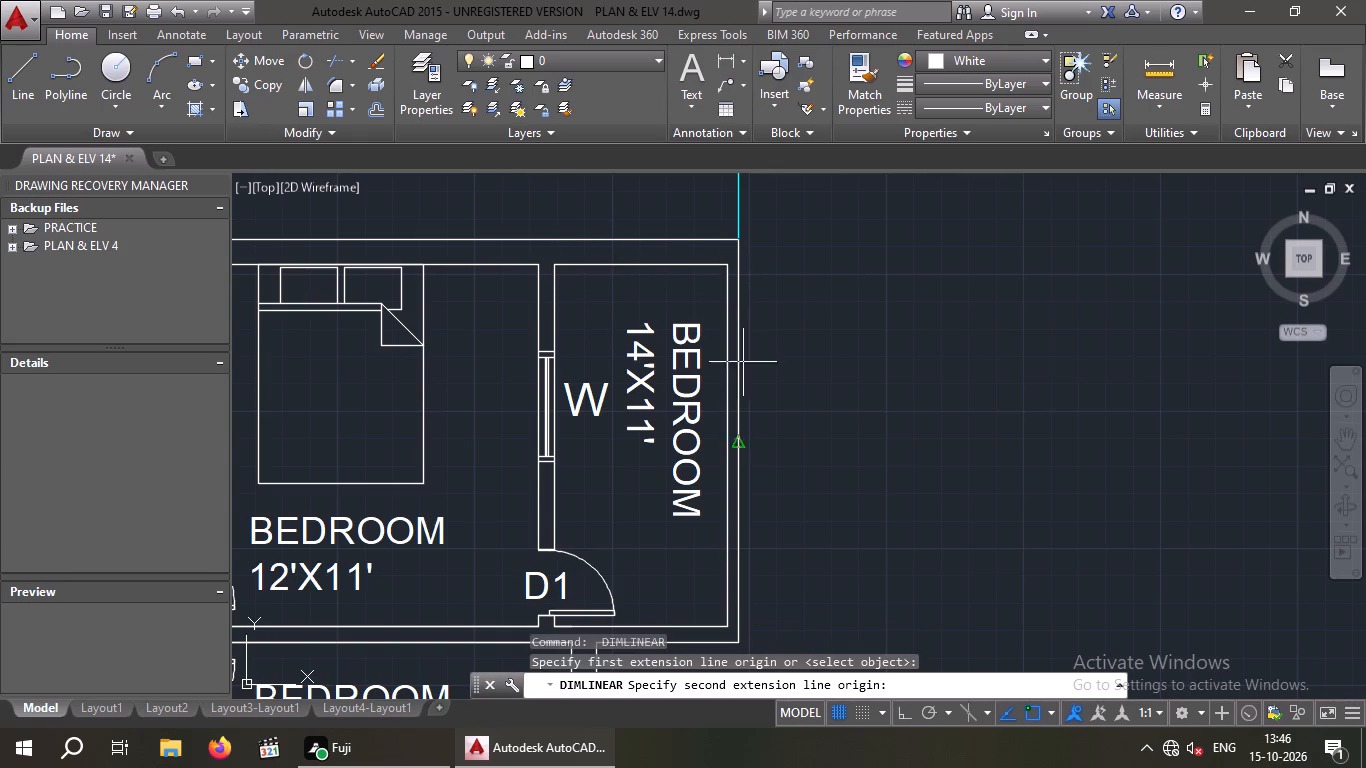
left_click(727, 629)
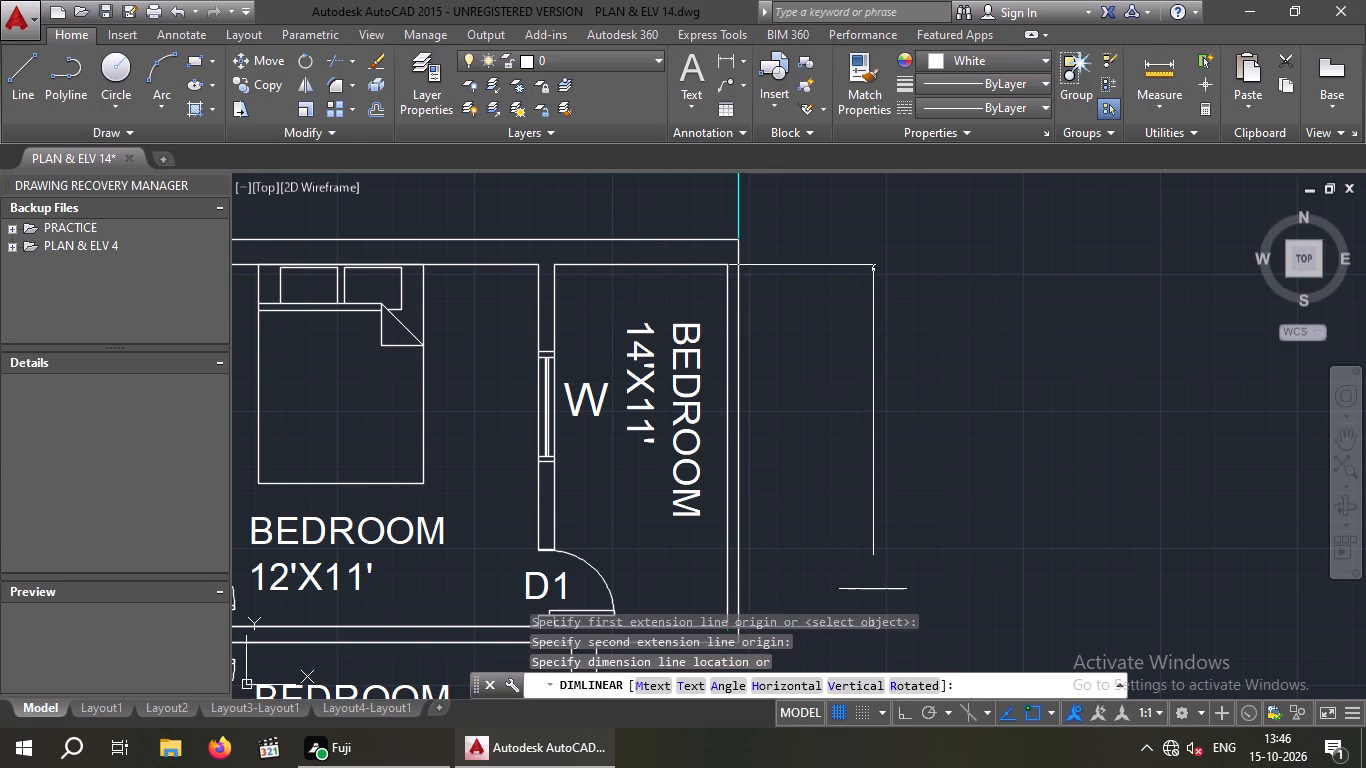
key("space")
Change the size line of the rear right corner balcony's rotated BEDROOM label to 5'3"X11'.
double_click(690, 430)
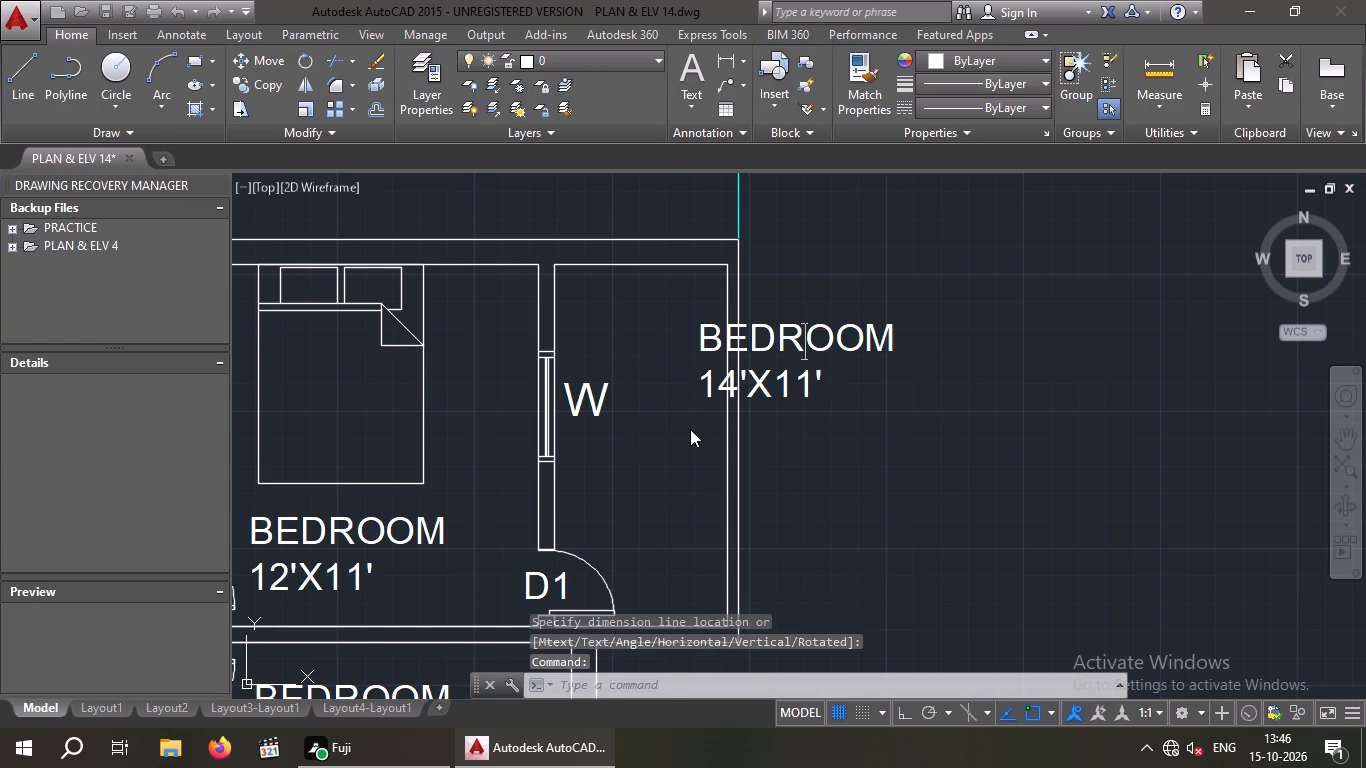
left_click(736, 401)
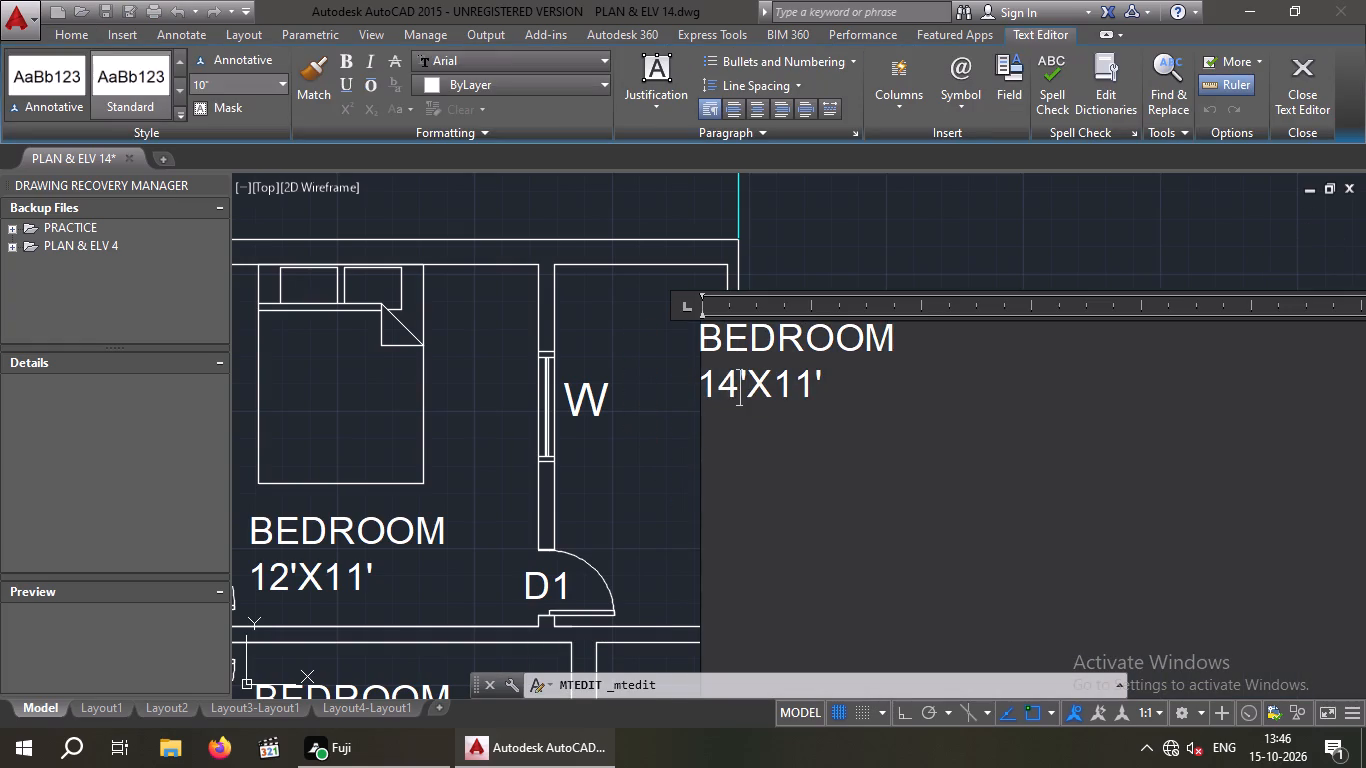
key("Right")
key("Left")
key("BackSpace")
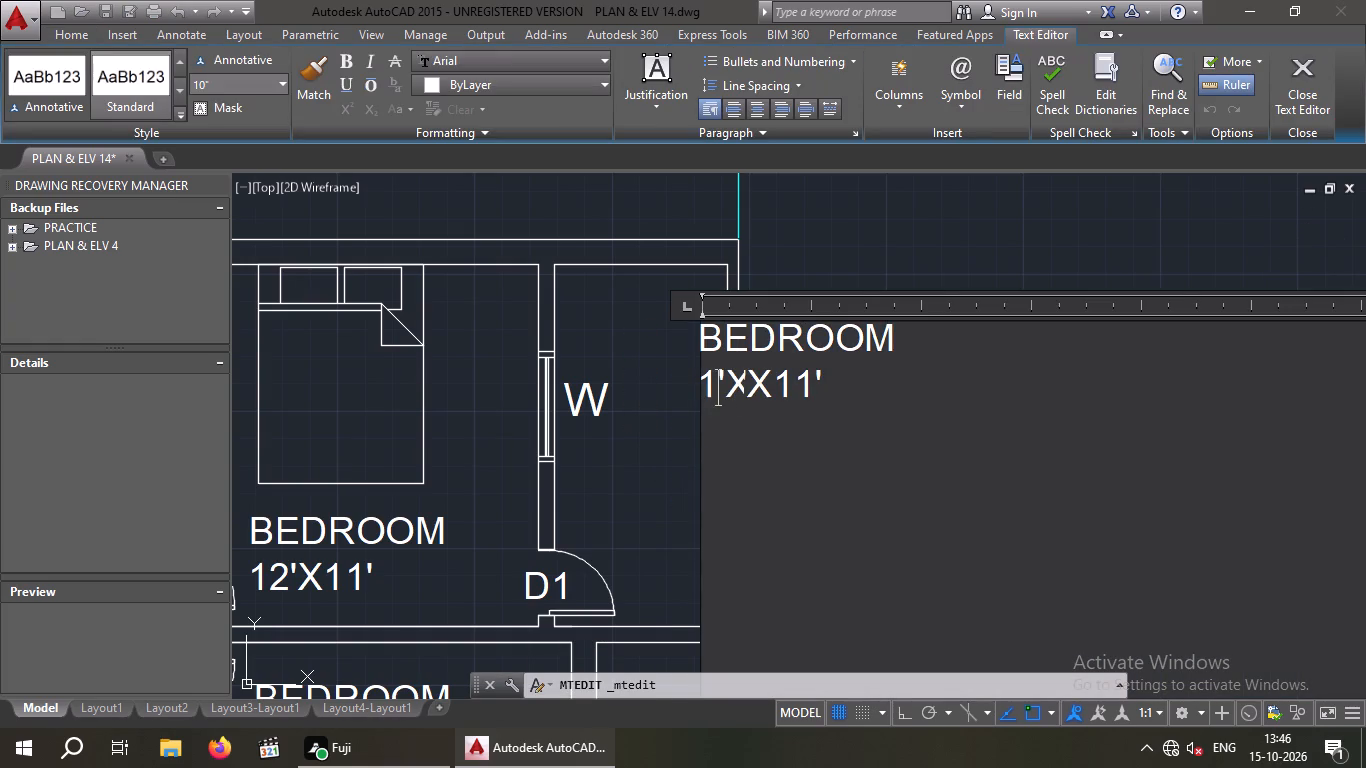
key("BackSpace")
key("5")
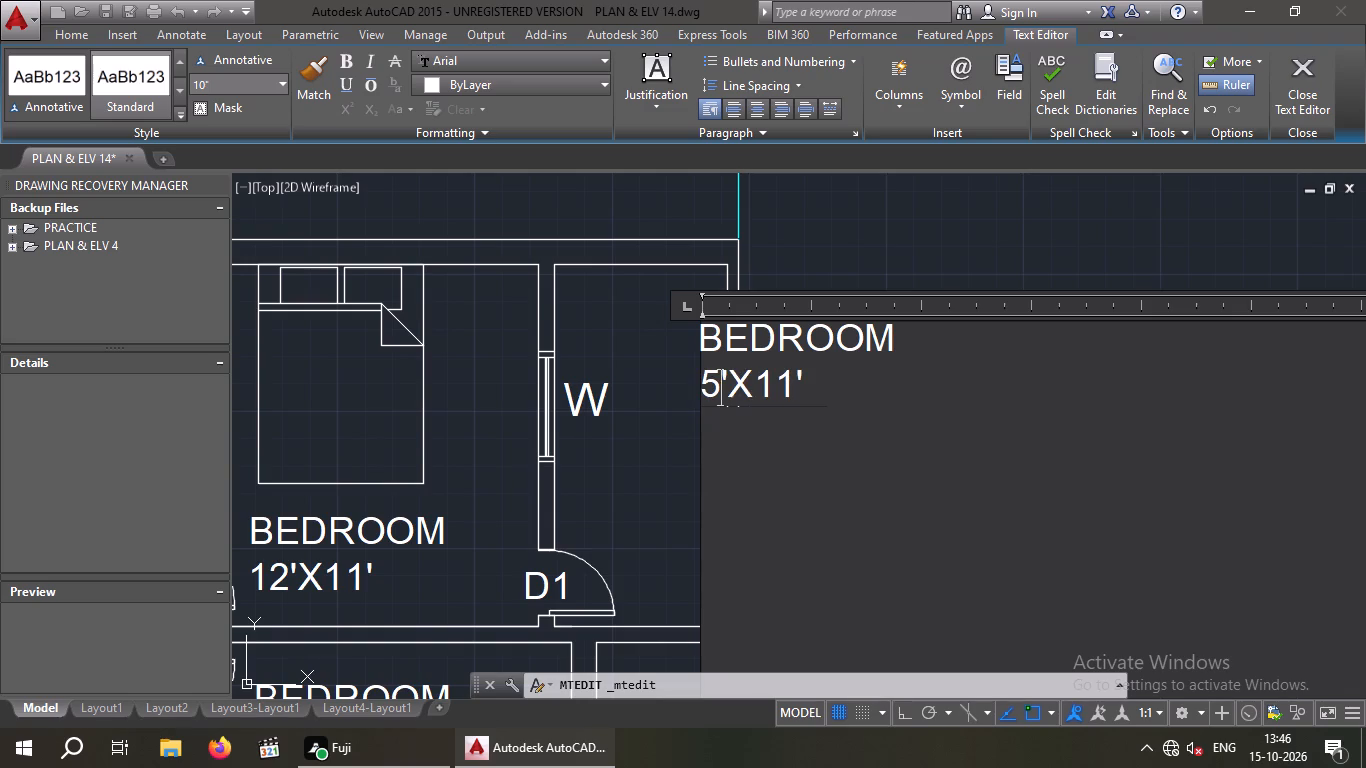
key("Right")
key("3")
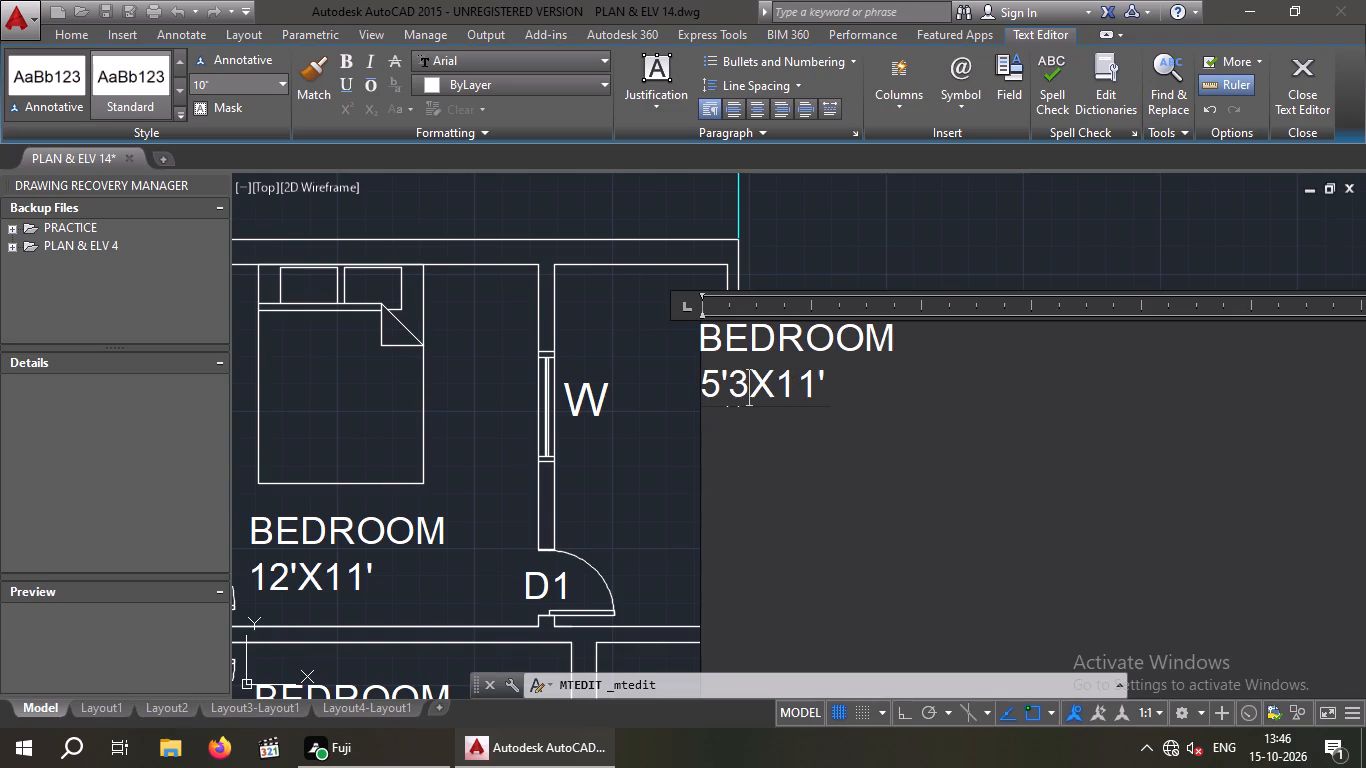
key("shift+quotedbl")
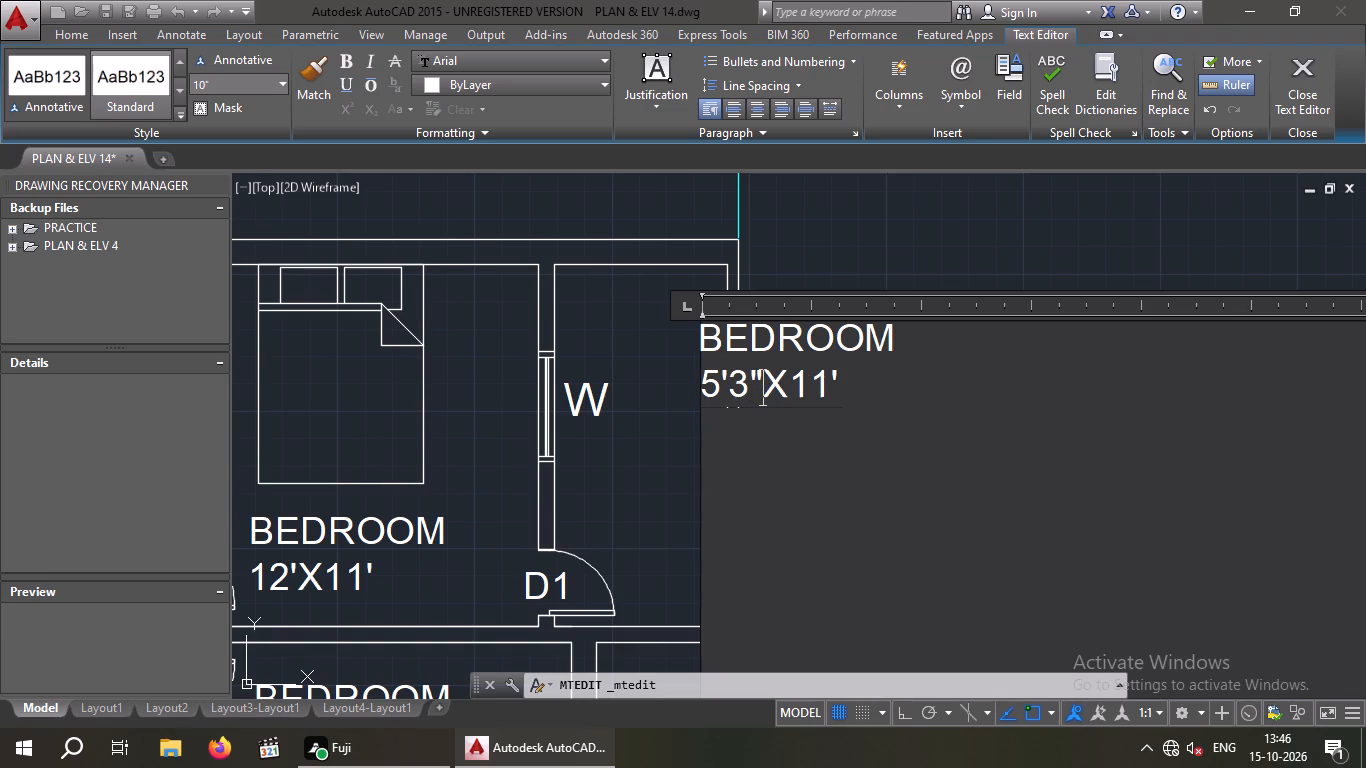
Replace the word BEDROOM with BALCONY in the rear right corner balcony's 5'3"X11' label and finish editing the text.
key("Up")
key("Right")
key("Right")
key("Right")
key("Right")
key("Right")
key("BackSpace")
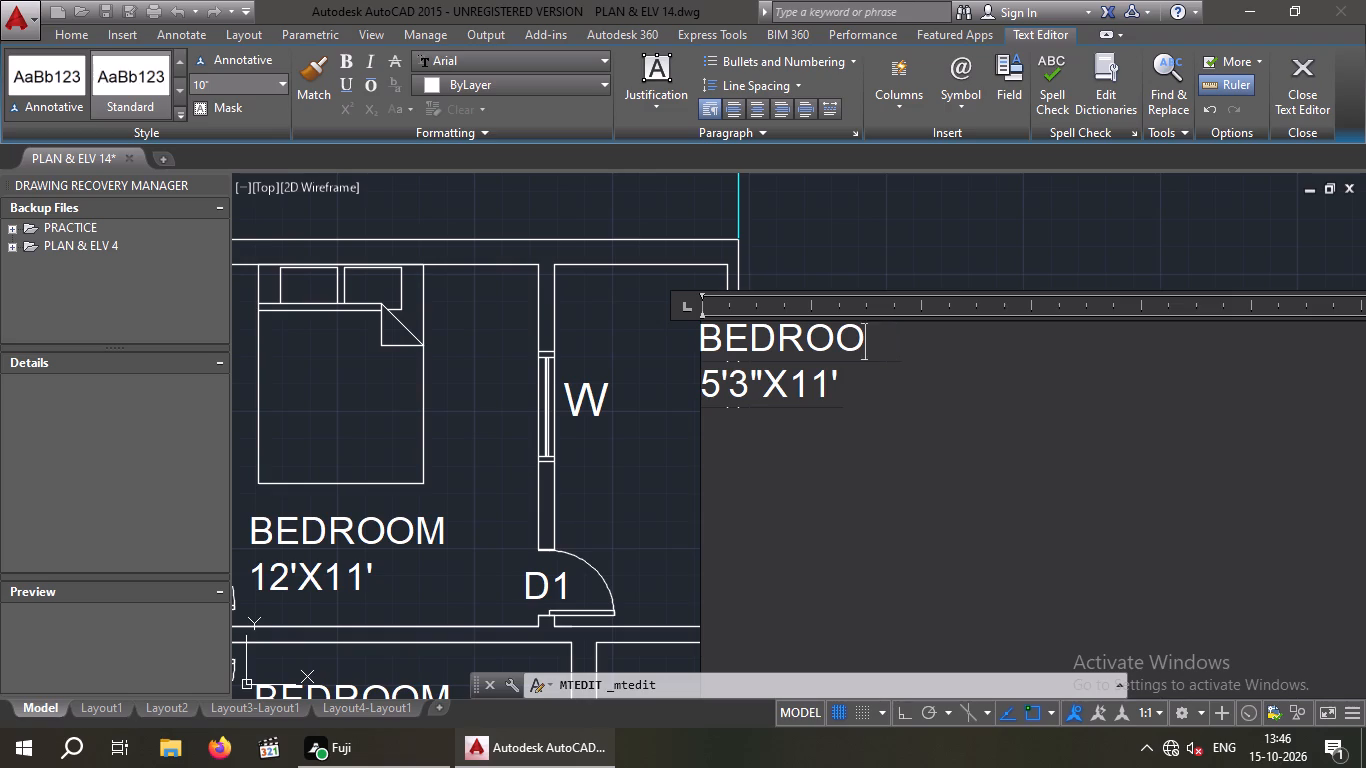
key("BackSpace")
key("BackSpace")
key("BackSpace")
key("BackSpace")
key("BackSpace")
key("BackSpace")
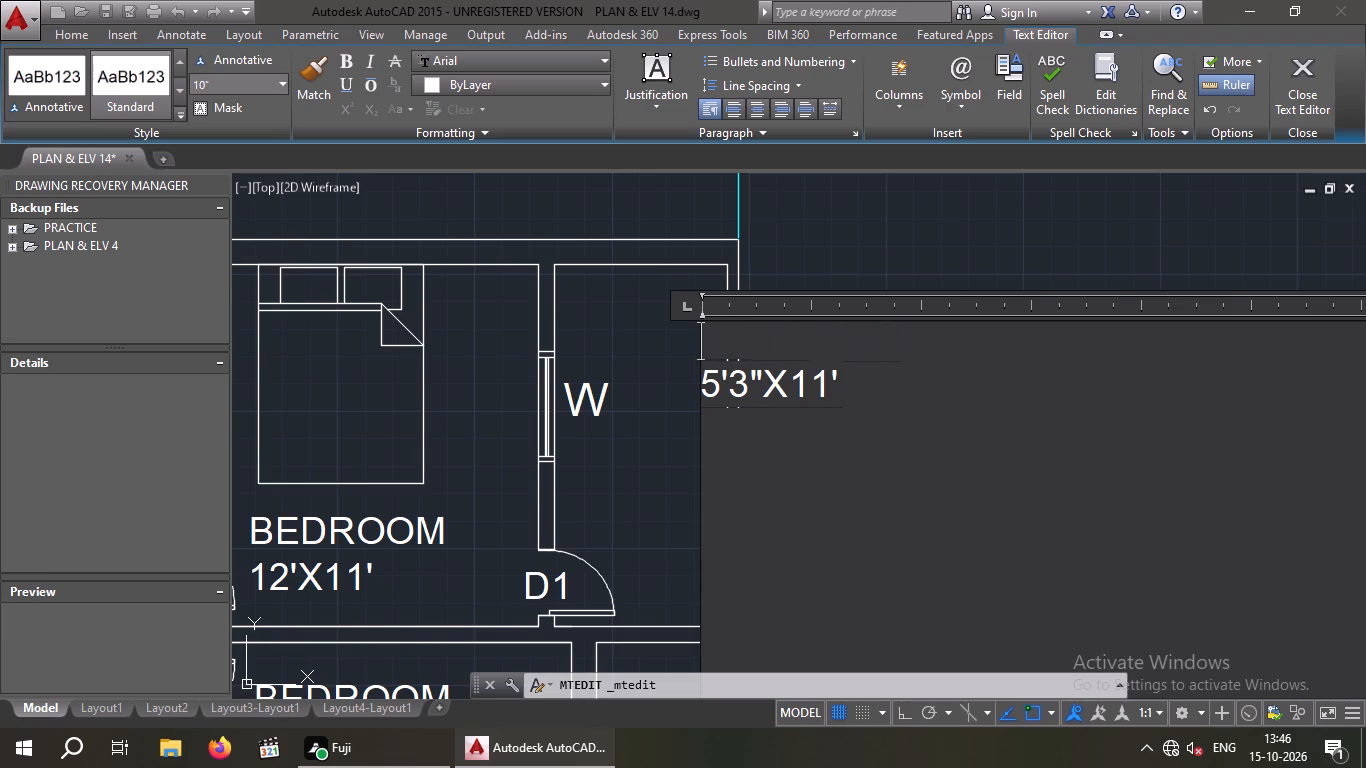
type("BA")
type("LCONY")
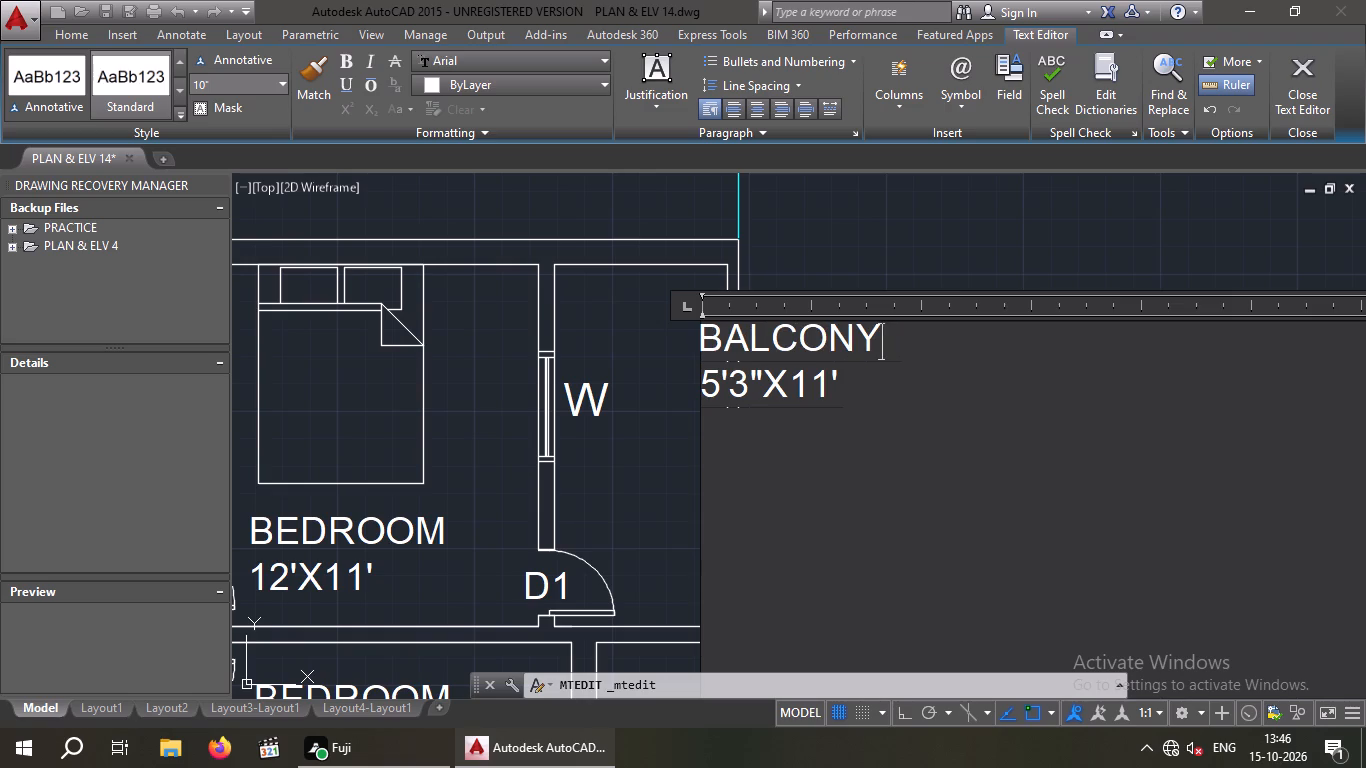
left_click(828, 239)
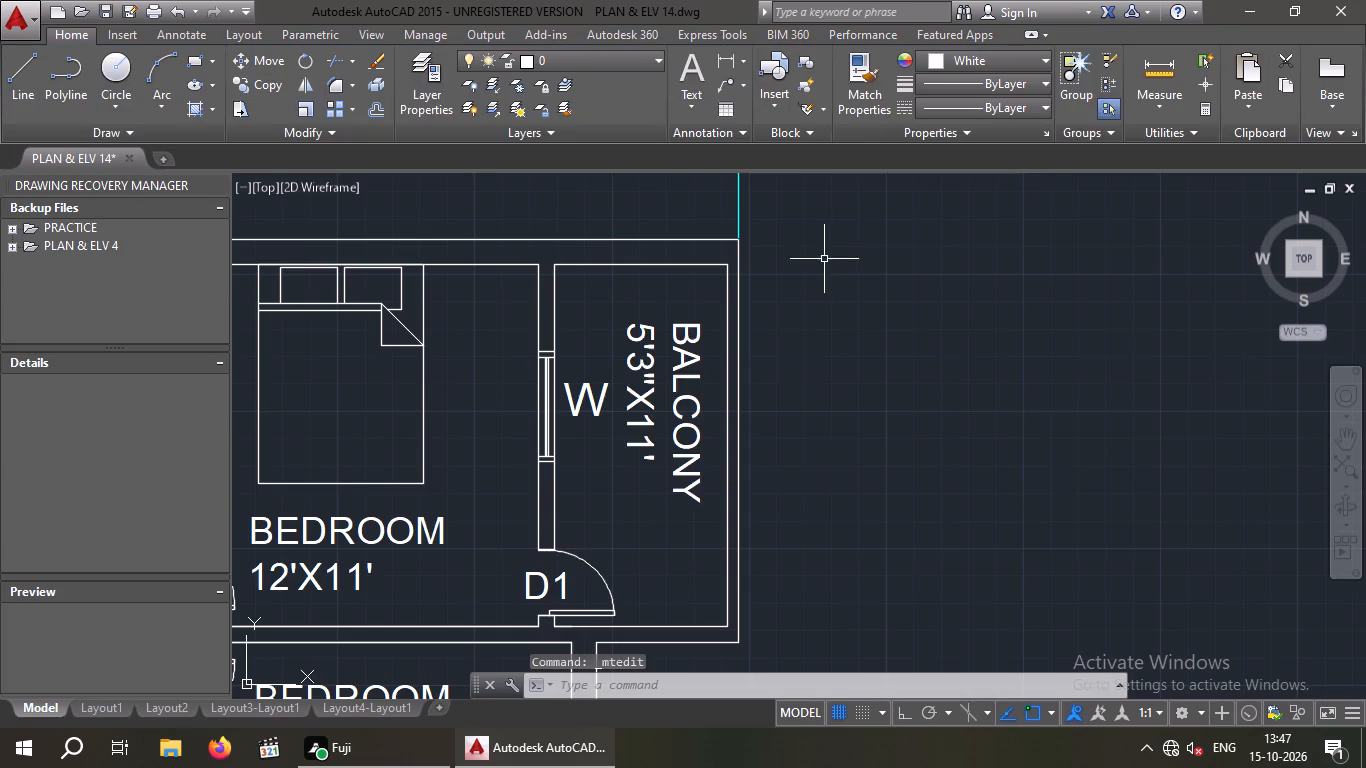
Measure the inner width of the front right corner balcony along its front wall with a linear dimension, without placing it.
scroll(821, 263, "down", 2)
middle_click_drag(842, 350, 790, 196)
scroll(785, 225, "down", 3)
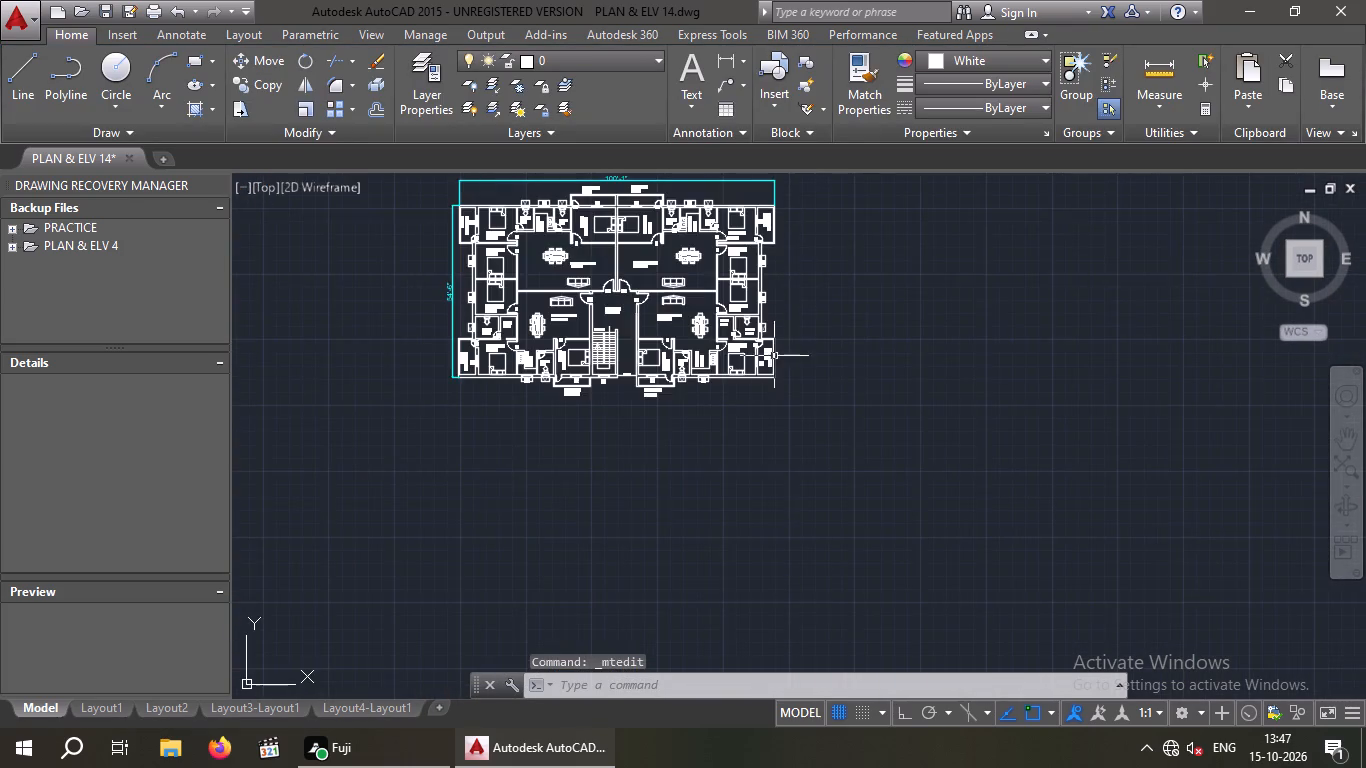
scroll(755, 364, "up", 4)
middle_click_drag(799, 300, 719, 401)
scroll(726, 396, "down", 2)
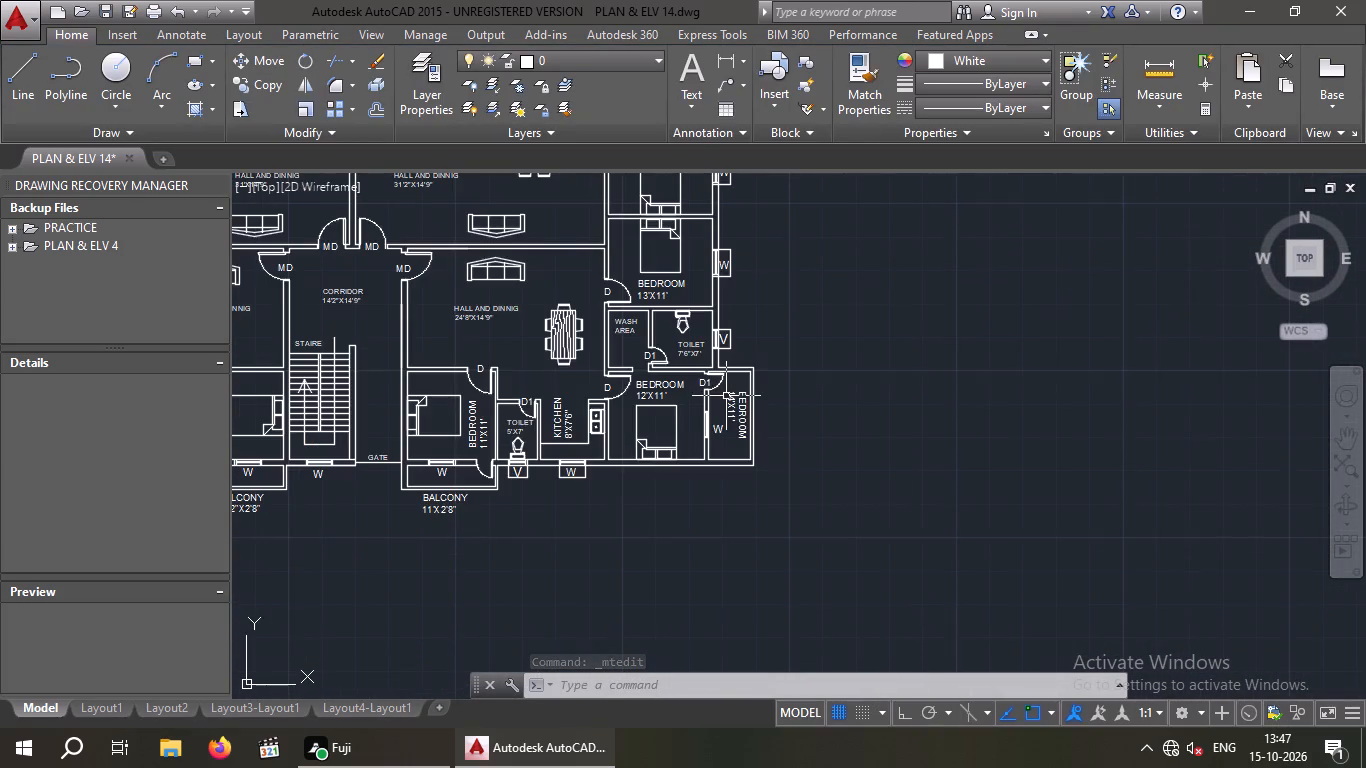
middle_click_drag(725, 397, 531, 533)
scroll(565, 531, "up", 1)
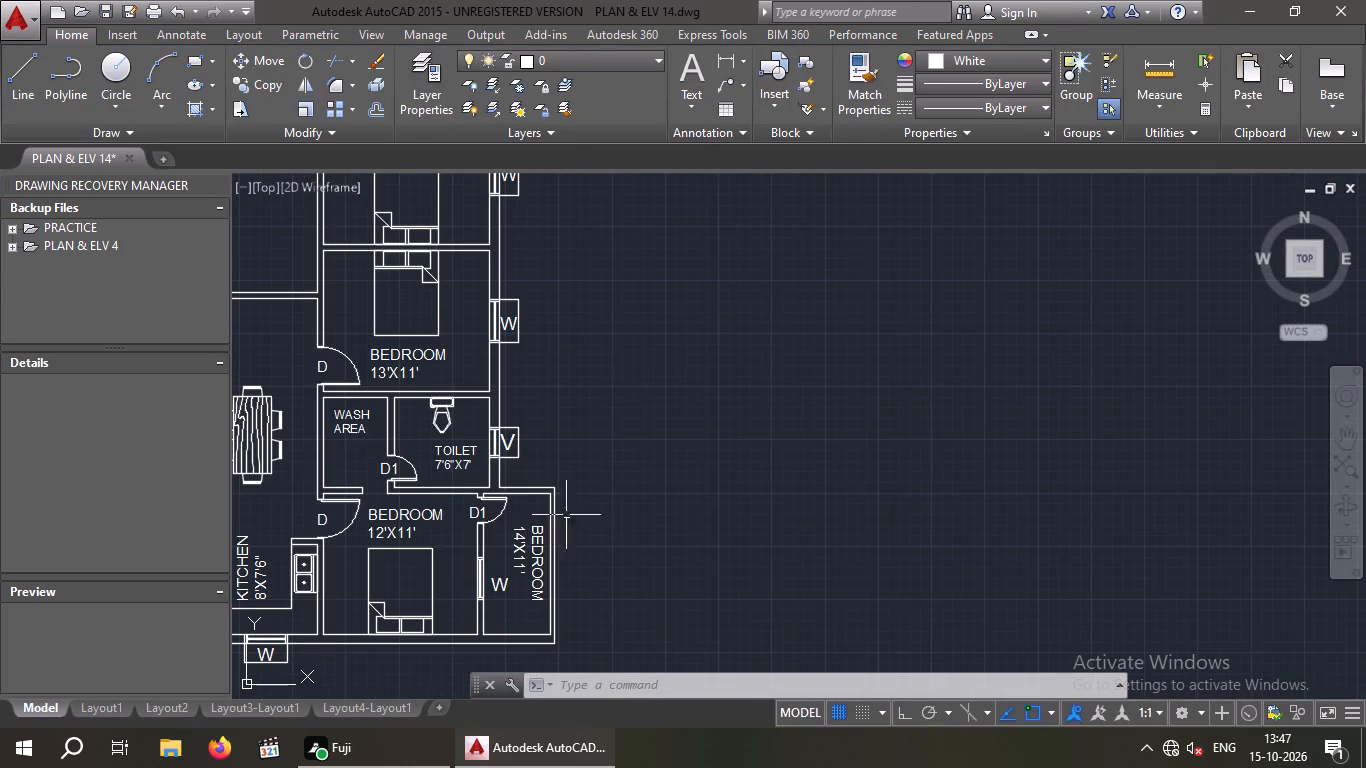
left_click(721, 64)
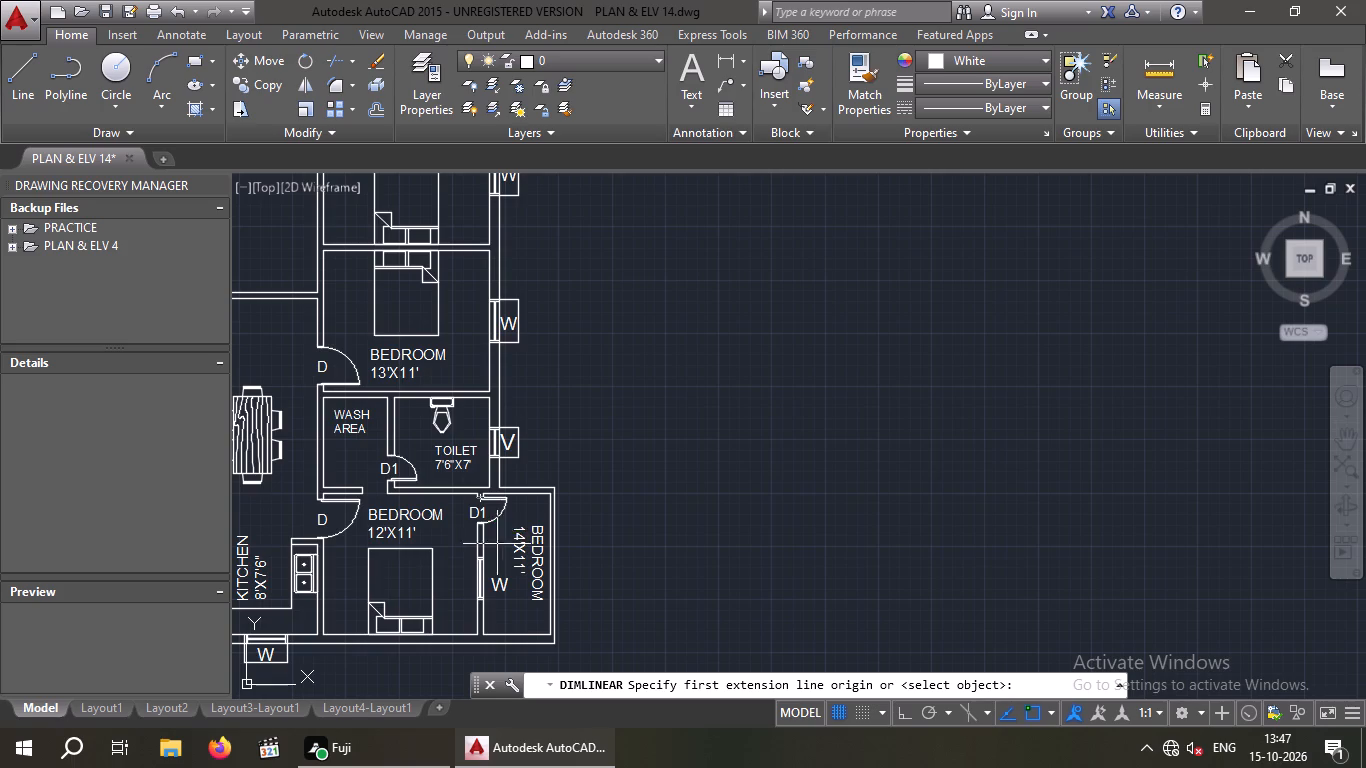
scroll(486, 635, "up", 5)
left_click_drag(428, 646, 437, 641)
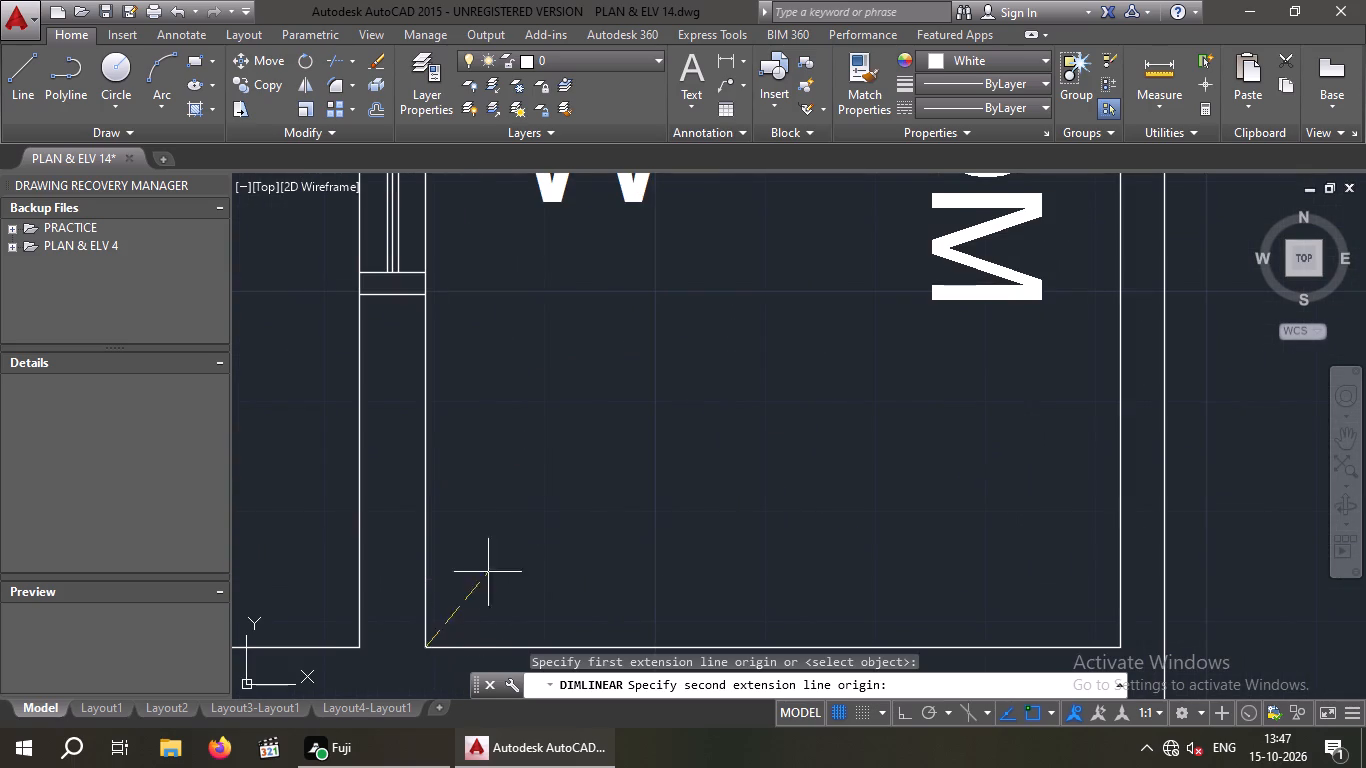
scroll(498, 550, "down", 3)
scroll(632, 573, "up", 1)
left_click_drag(657, 572, 658, 576)
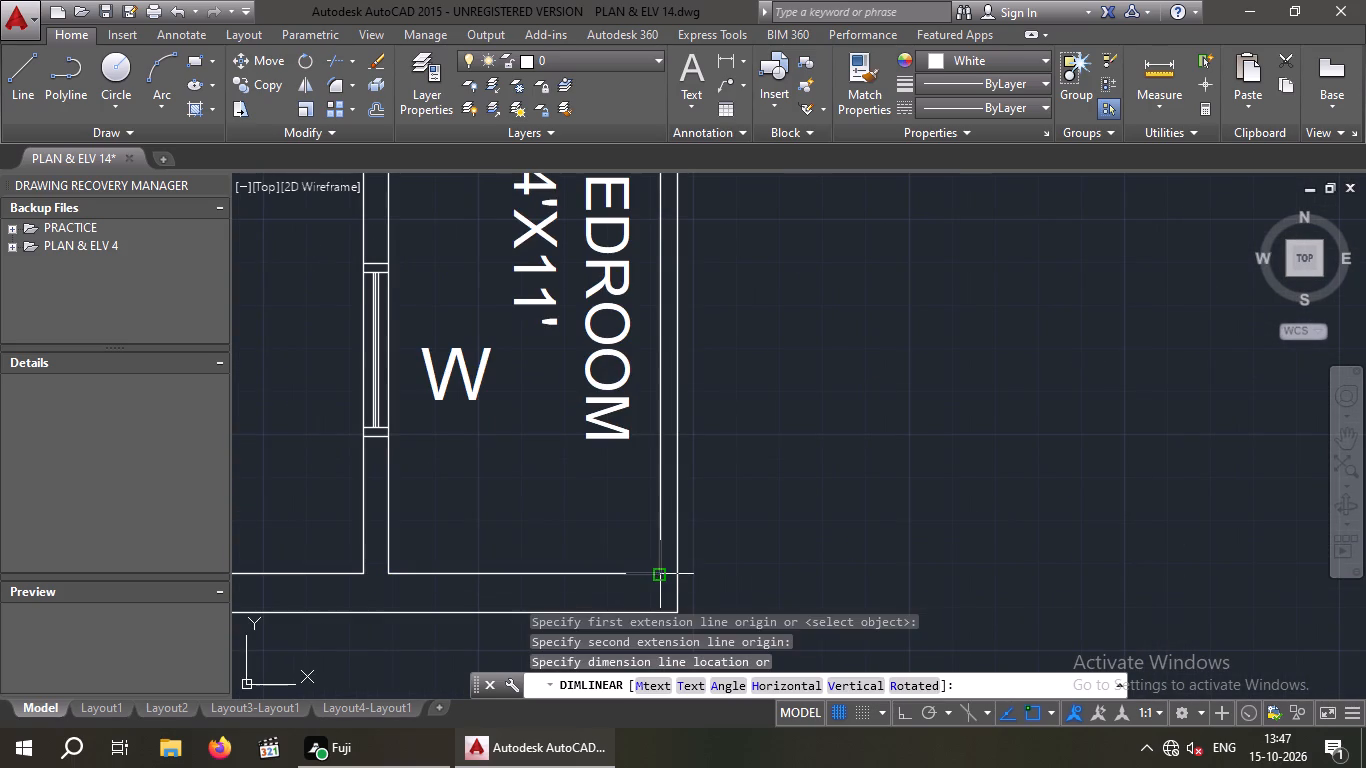
left_click_drag(658, 576, 662, 590)
key("space")
Measure the front right corner balcony's inner length along its outer side wall with a linear dimension, without placing it.
scroll(629, 499, "down", 2)
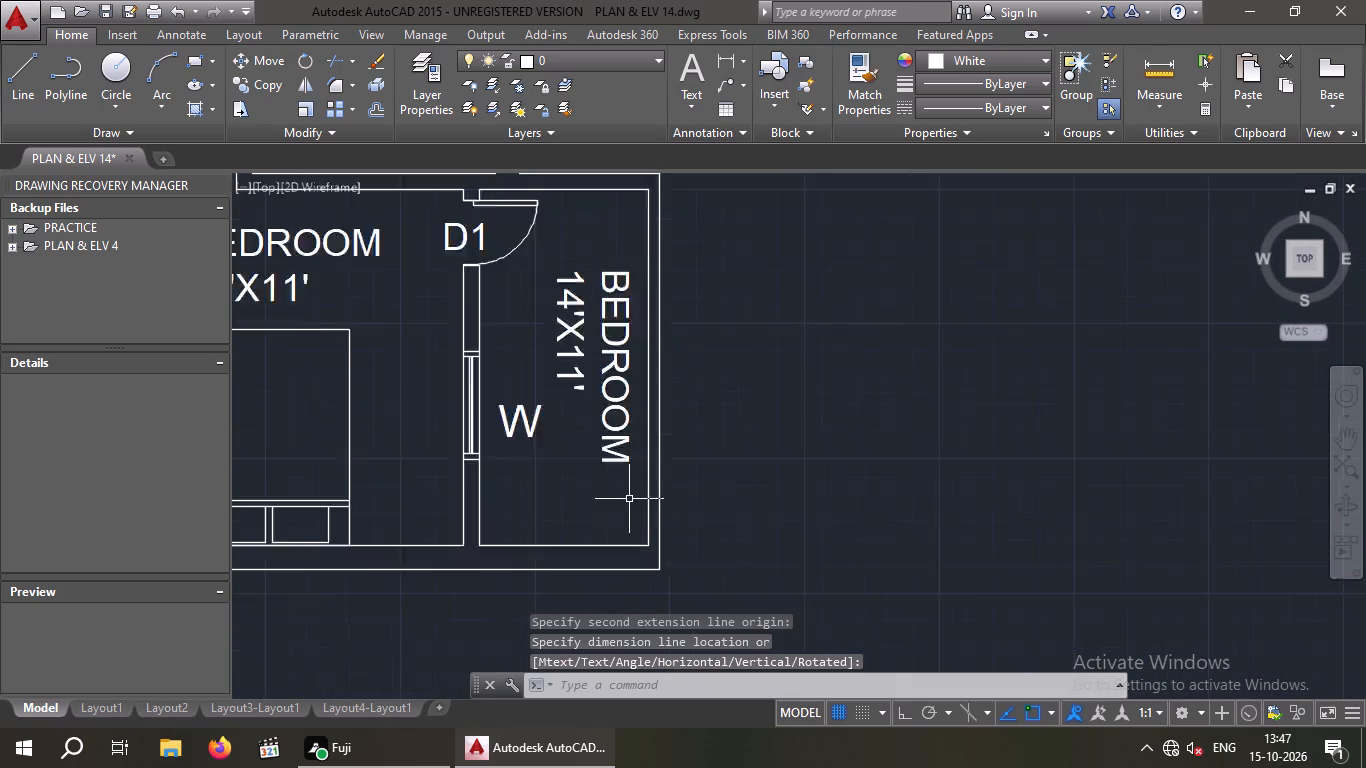
key("space")
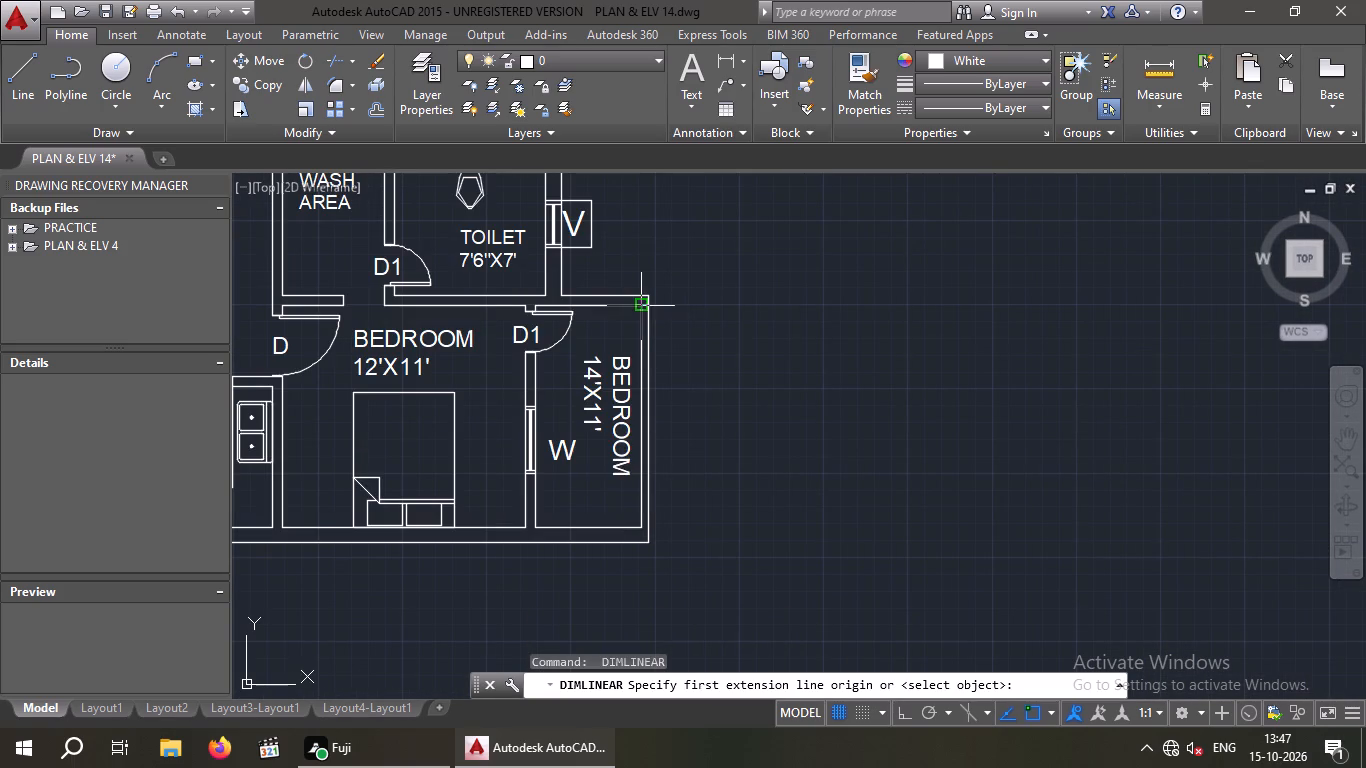
left_click(639, 307)
left_click_drag(636, 526, 647, 527)
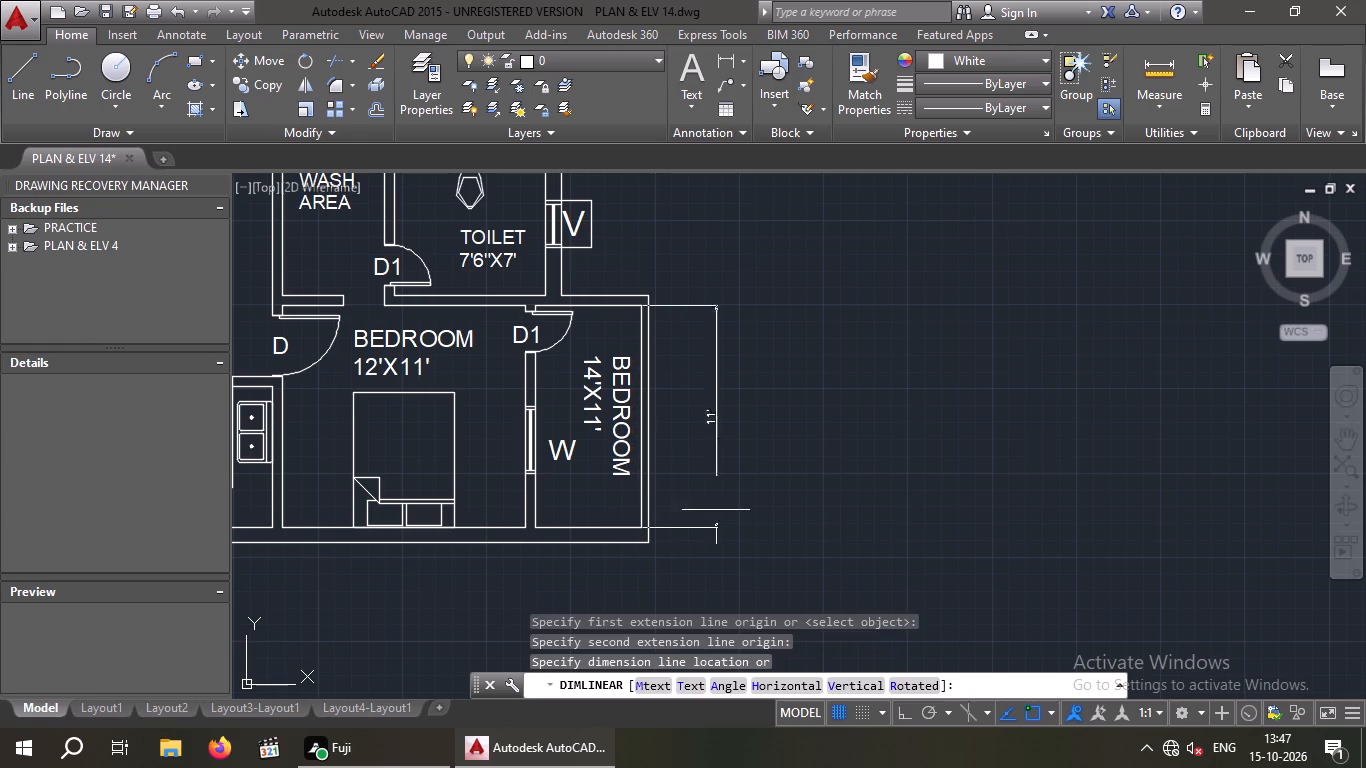
key("space")
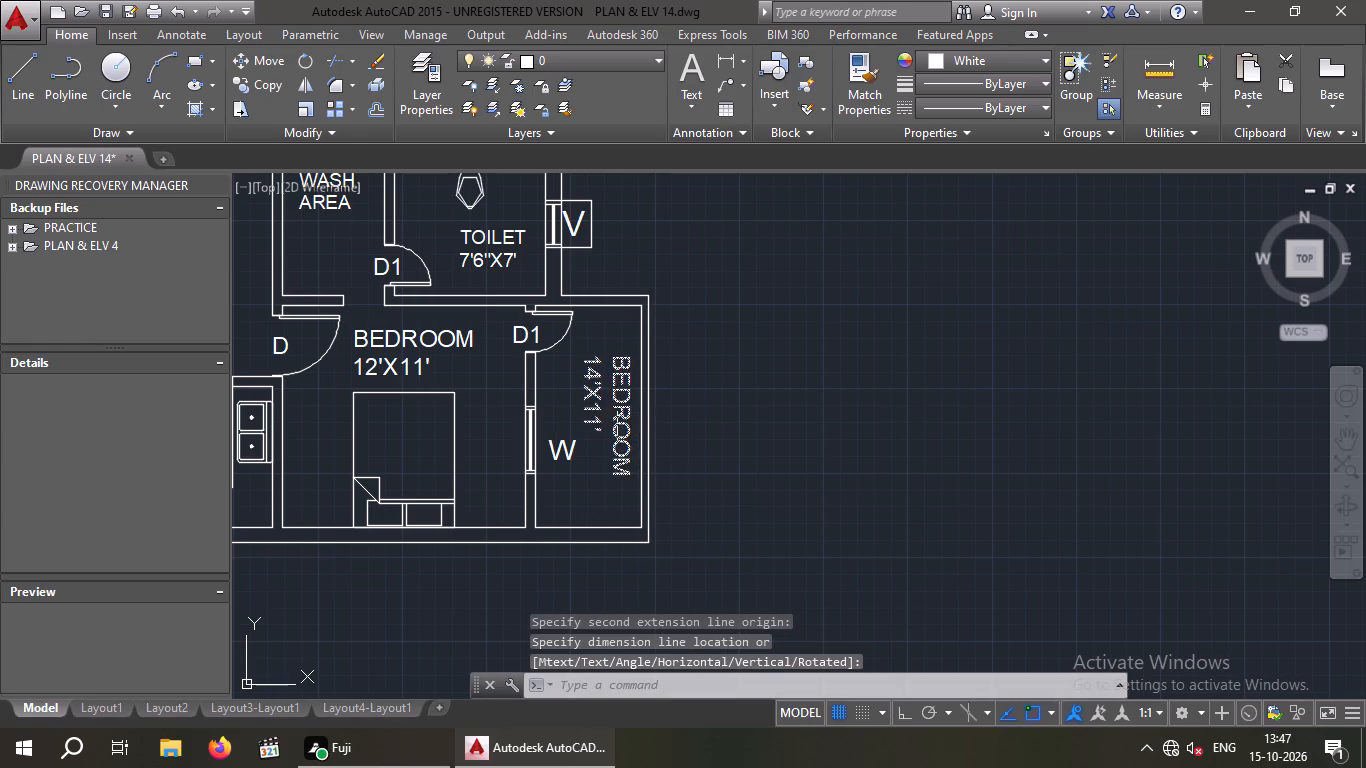
Change the size line of the front right corner balcony's rotated BEDROOM label to 5'3"X11'.
double_click(617, 408)
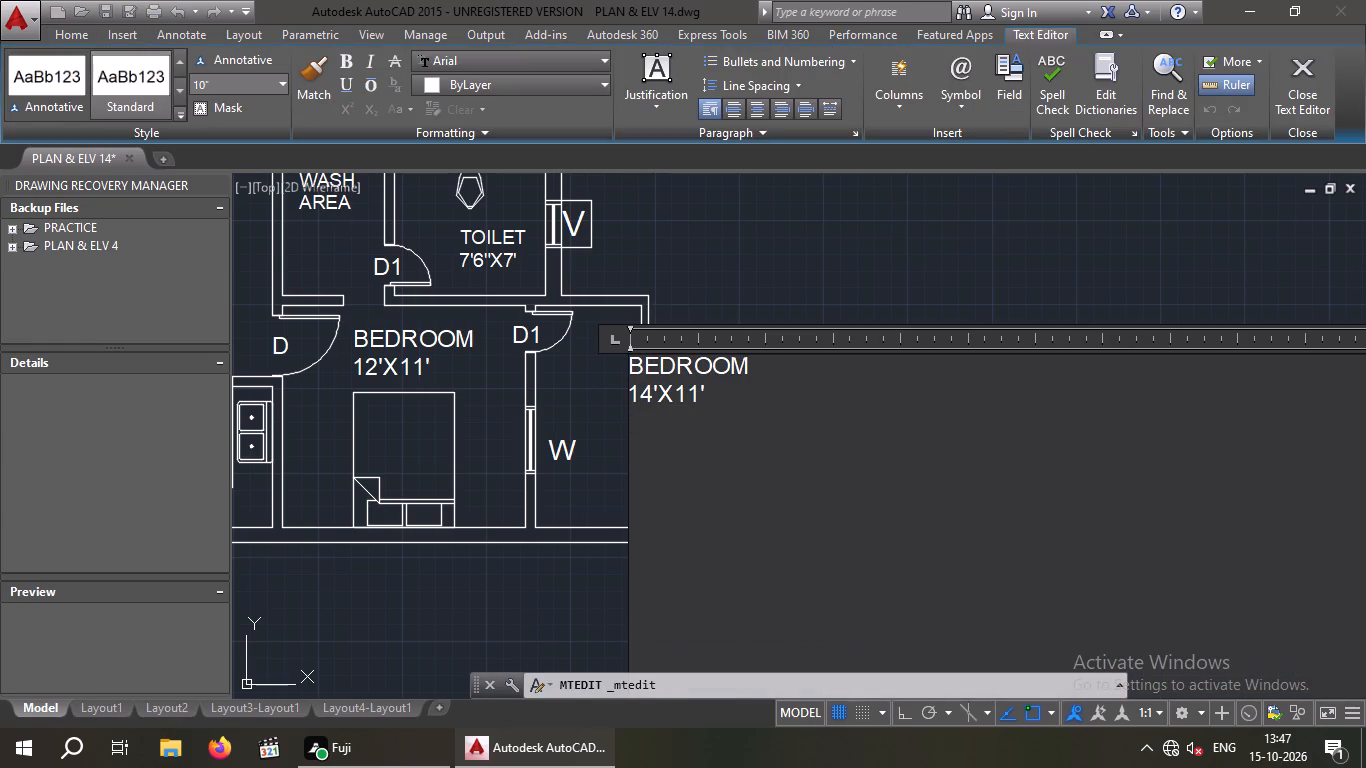
left_click(649, 400)
key("BackSpace")
key("BackSpace")
key("5")
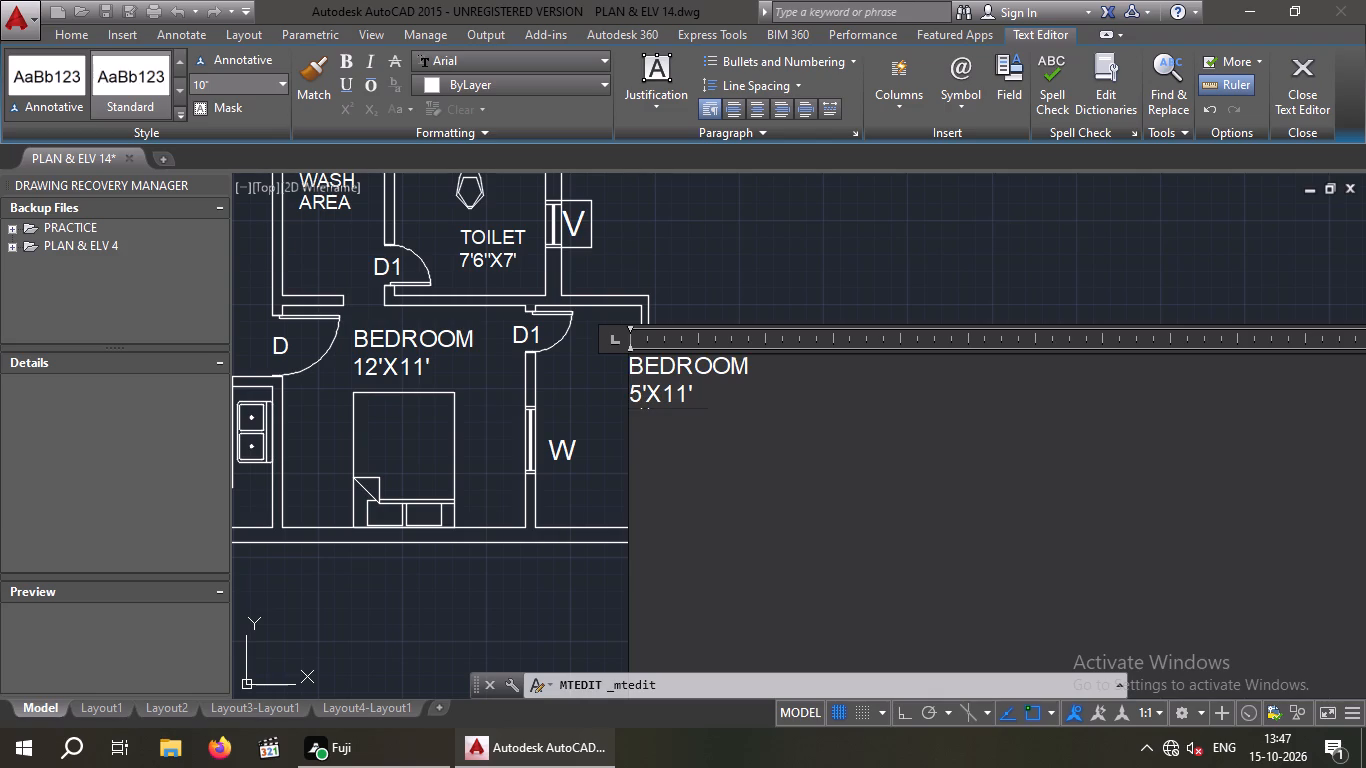
key("Right")
key("3")
key("shift+quotedbl")
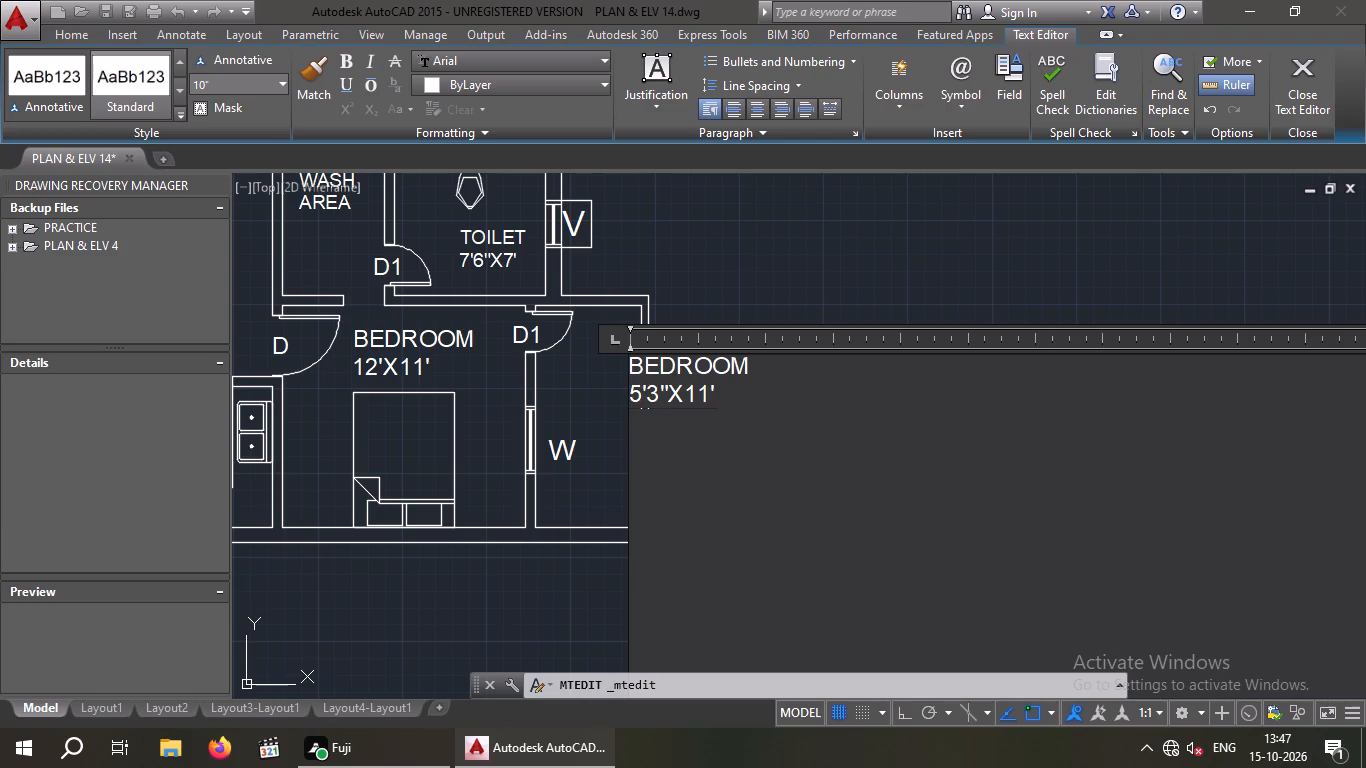
Replace the word BEDROOM with BALCONY in the front right corner balcony's 5'3"X11' label and finish editing the text.
key("Up")
key("Right")
key("Right")
key("Right")
key("Right")
key("Right")
key("BackSpace")
key("BackSpace")
key("BackSpace")
key("BackSpace")
key("BackSpace")
key("BackSpace")
key("BackSpace")
key("BackSpace")
key("BackSpace")
key("BackSpace")
key("BackSpace")
key("BackSpace")
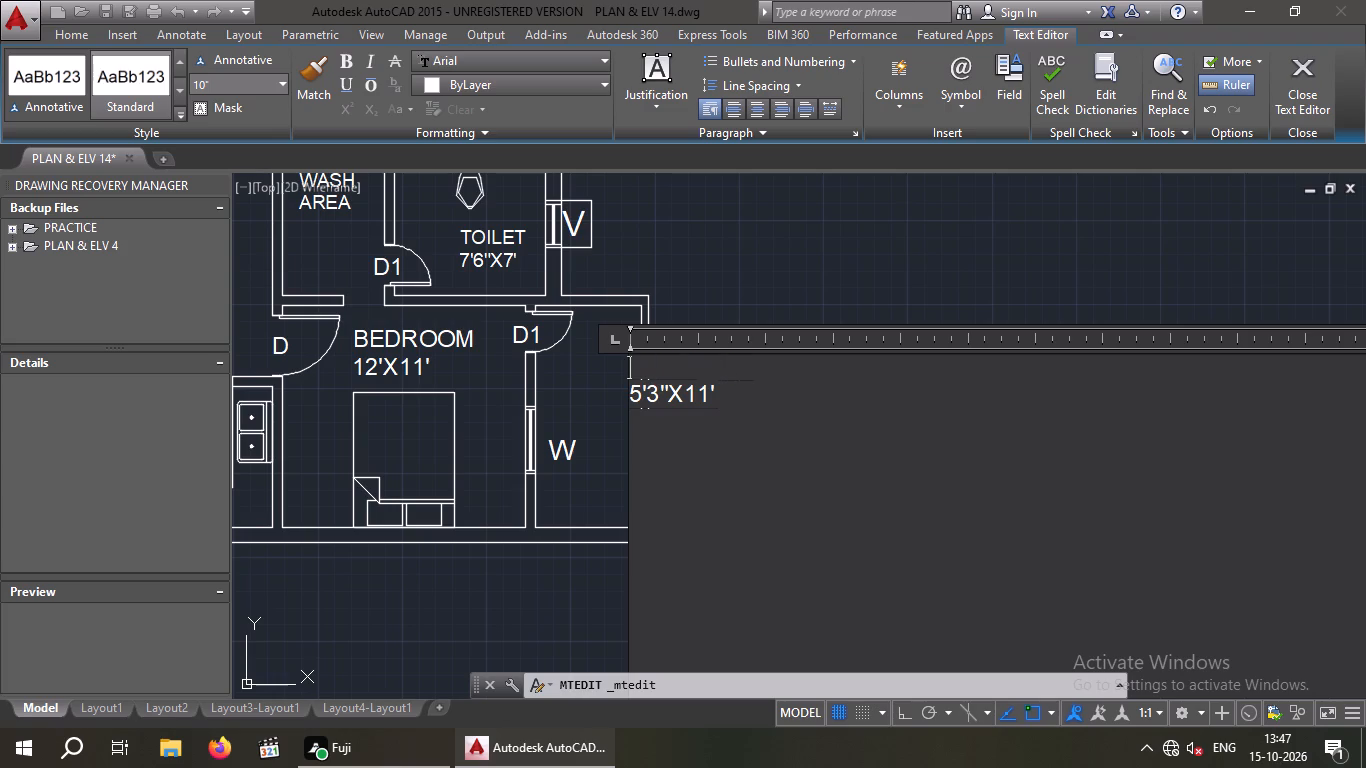
type("BALCONY")
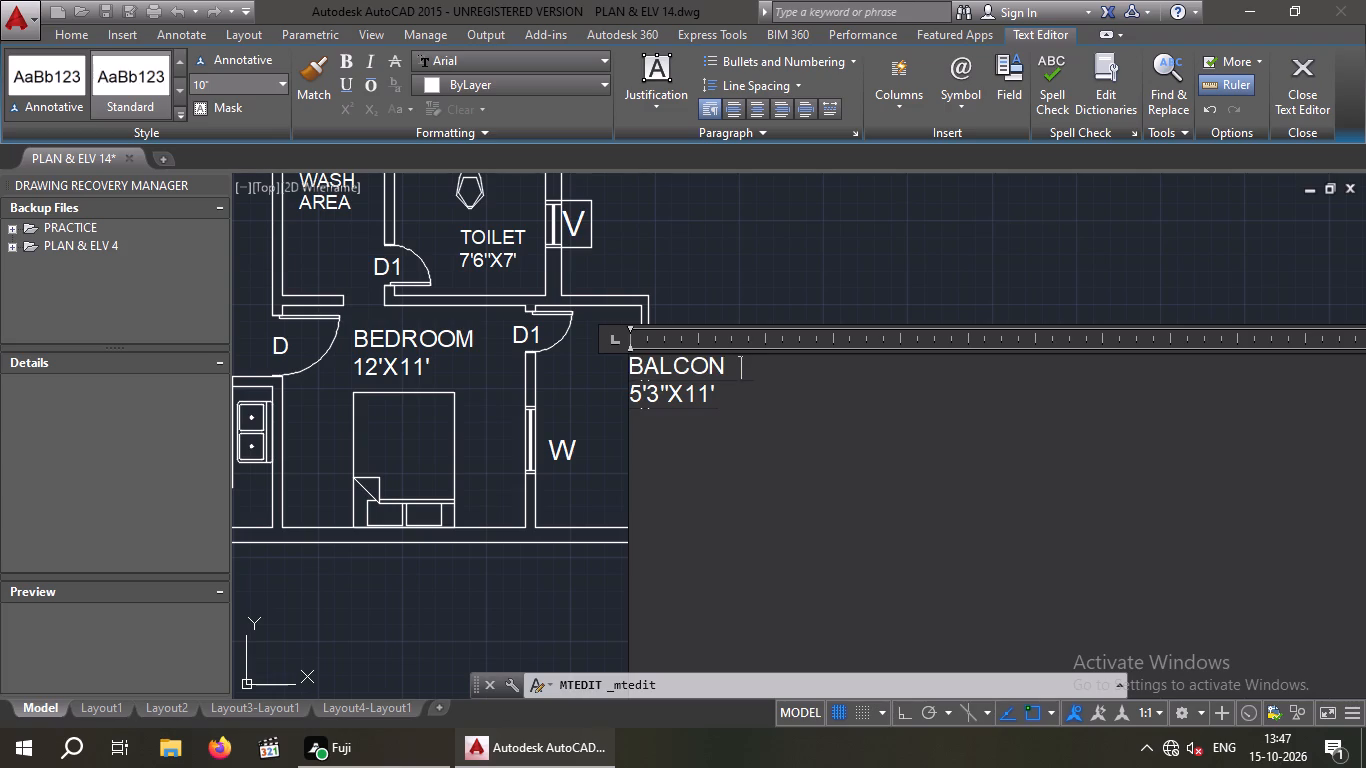
left_click(730, 285)
Measure the inner width of the front left corner balcony along its front wall with a linear dimension, without placing it.
scroll(733, 285, "down", 2)
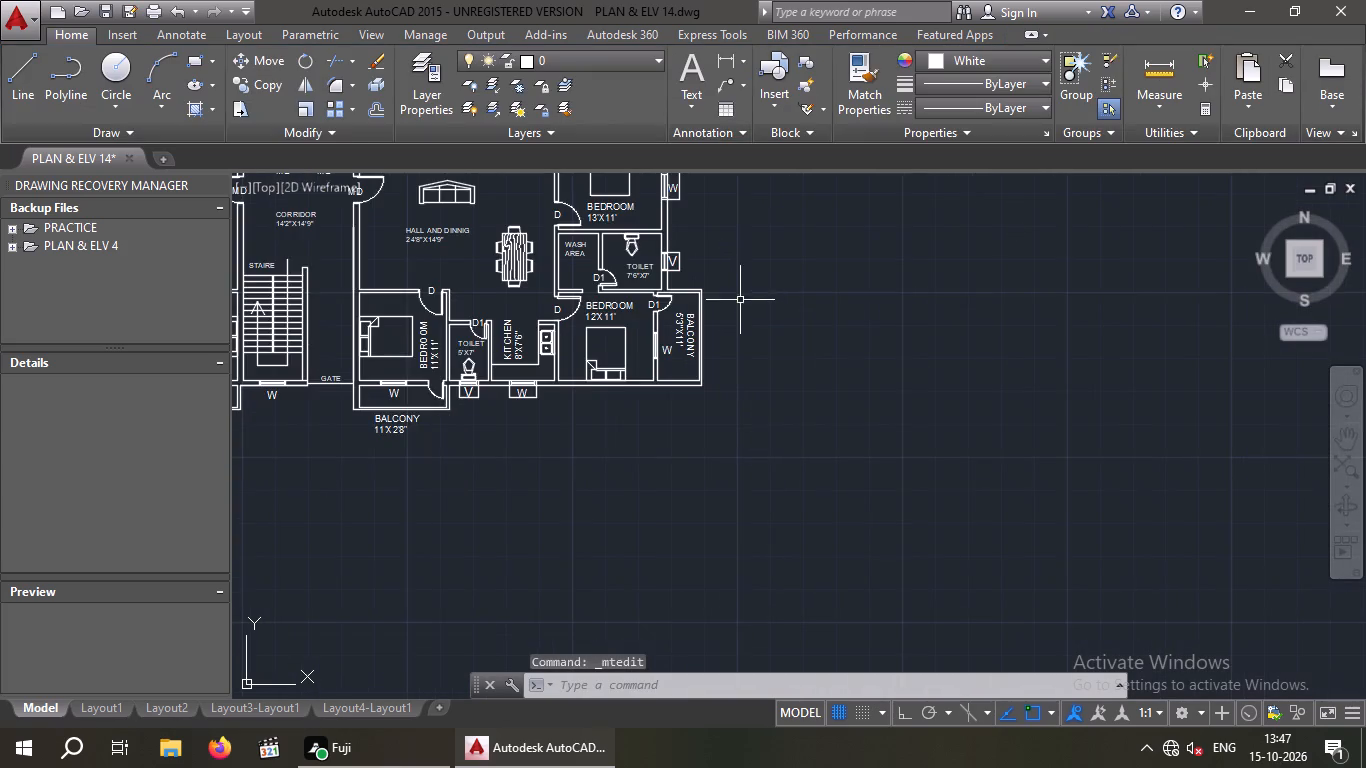
middle_click_drag(741, 350, 693, 537)
scroll(691, 425, "up", 1)
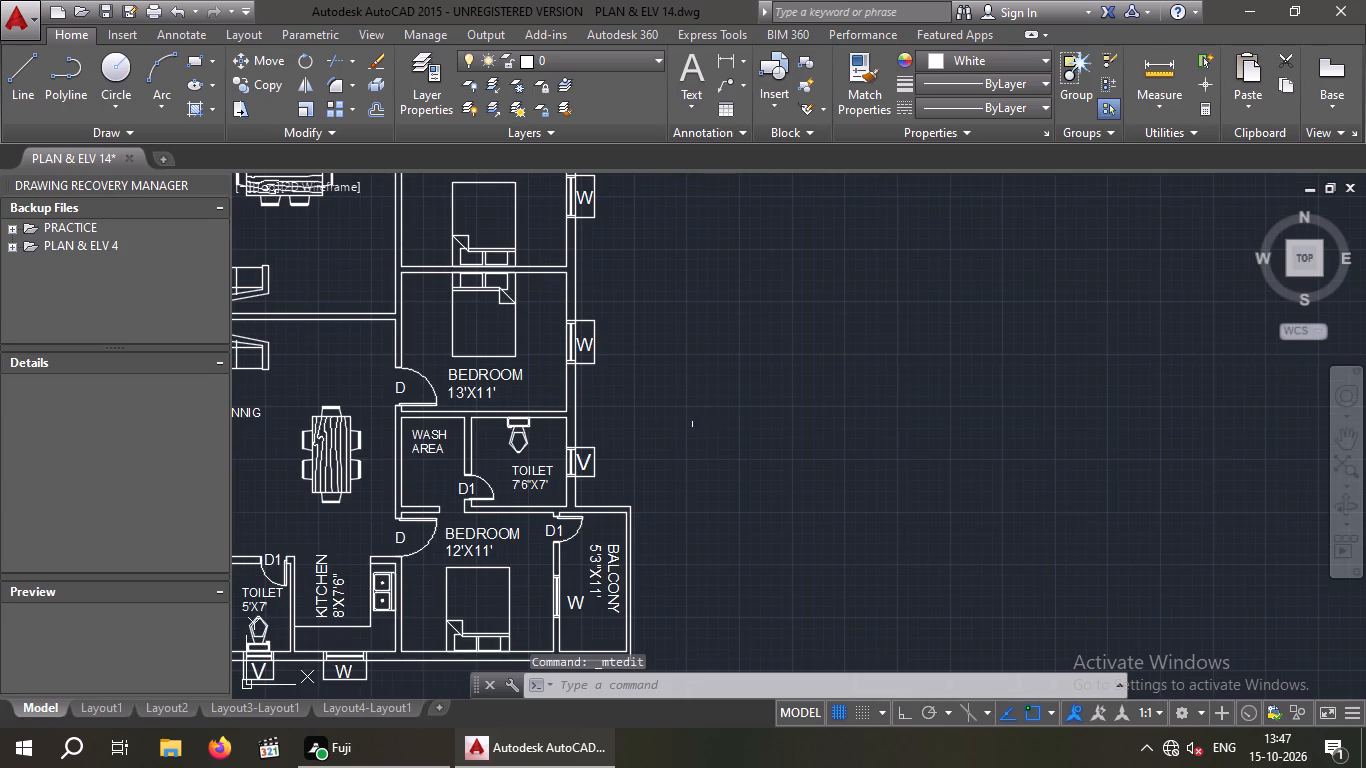
middle_click_drag(711, 427, 826, 405)
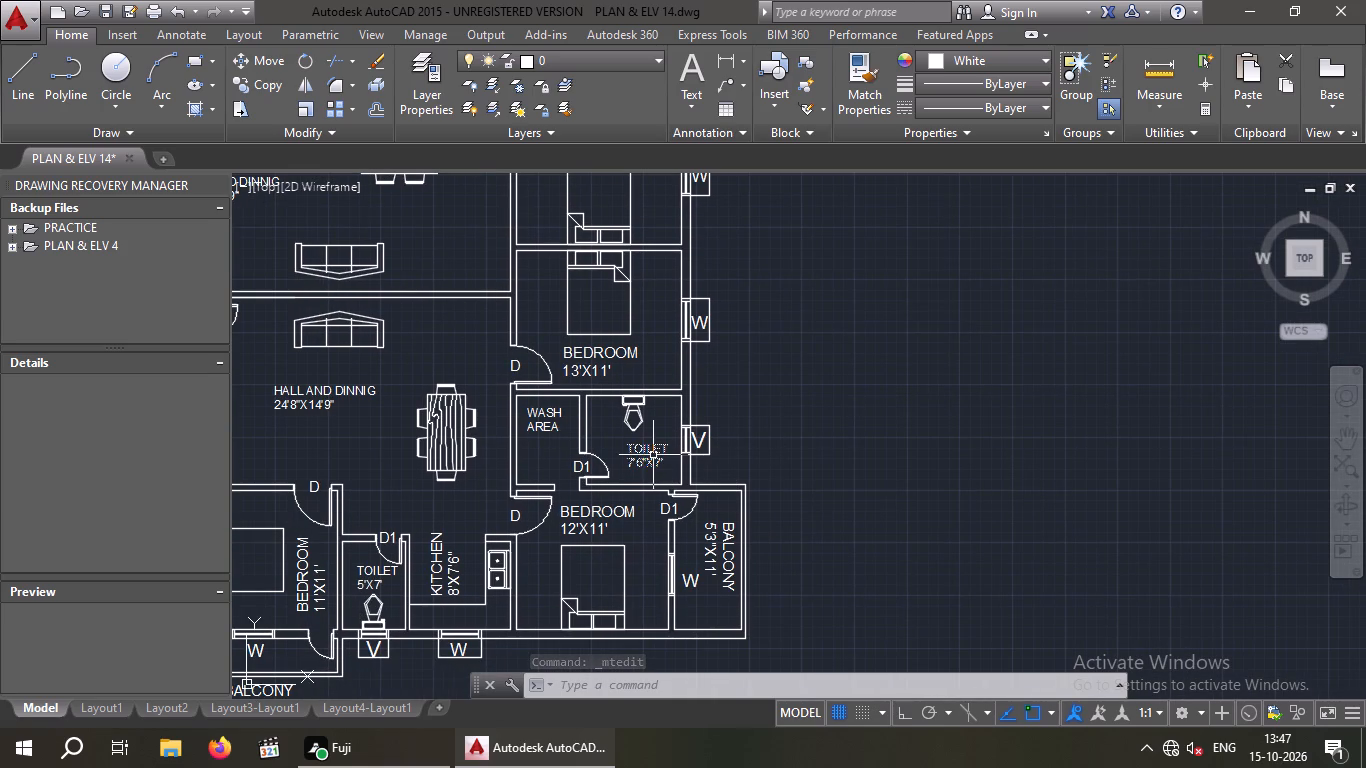
middle_click_drag(653, 454, 695, 469)
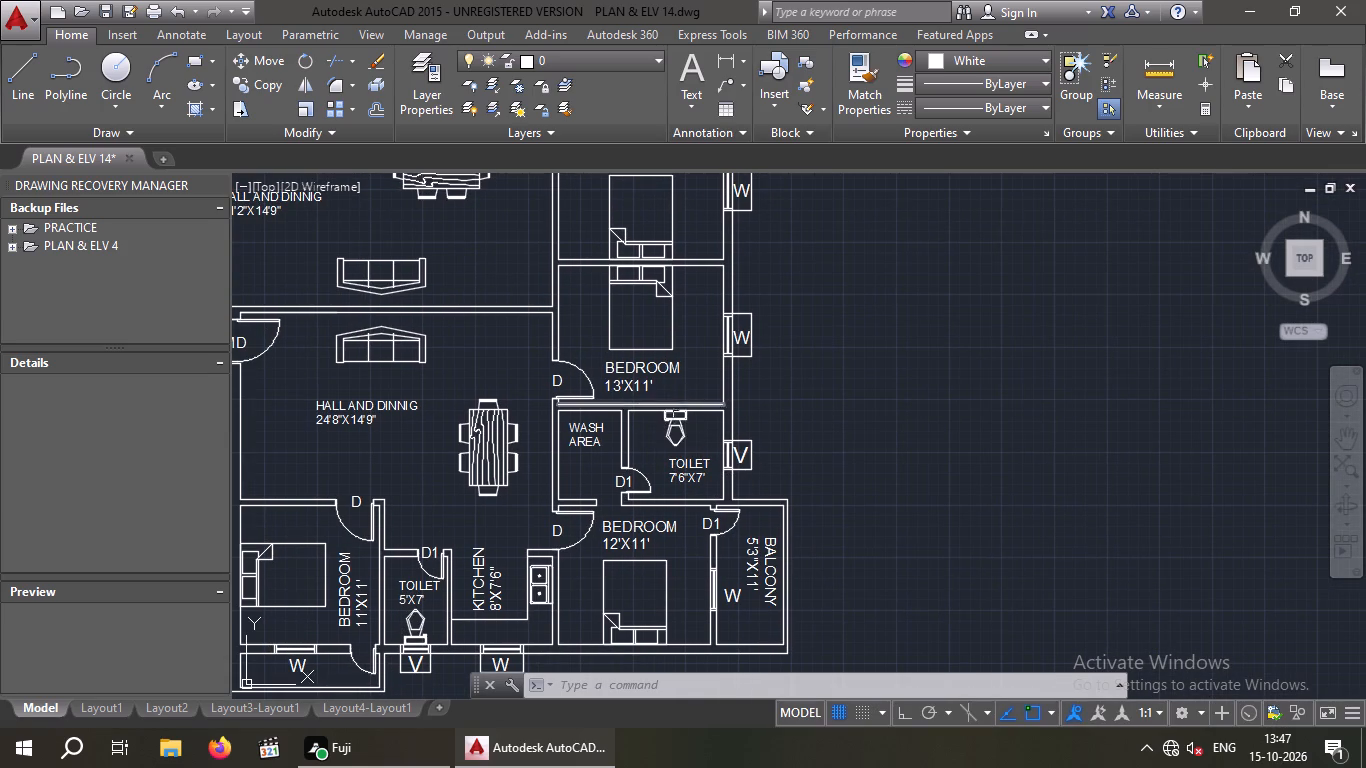
middle_click_drag(677, 424, 650, 555)
scroll(676, 462, "down", 1)
middle_click_drag(635, 409, 765, 403)
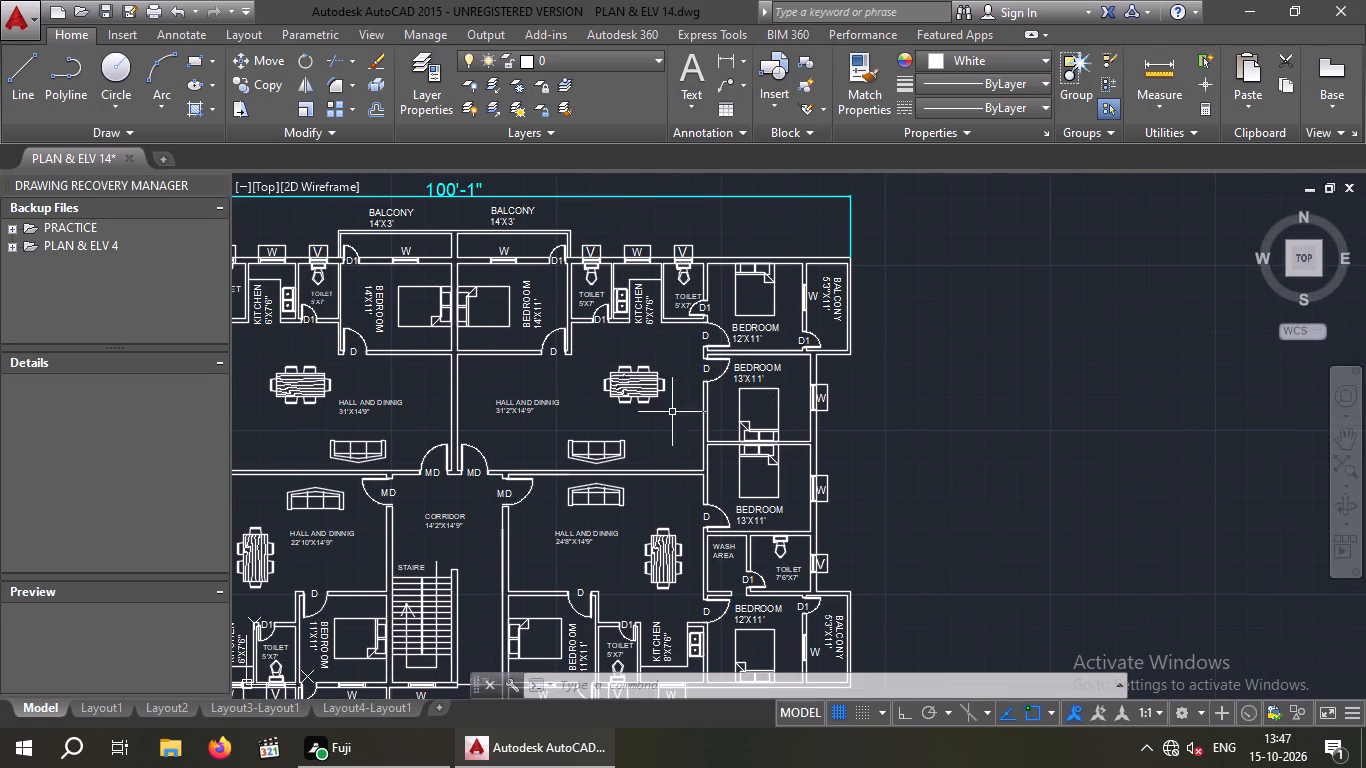
middle_click_drag(635, 410, 798, 365)
middle_click_drag(674, 420, 772, 387)
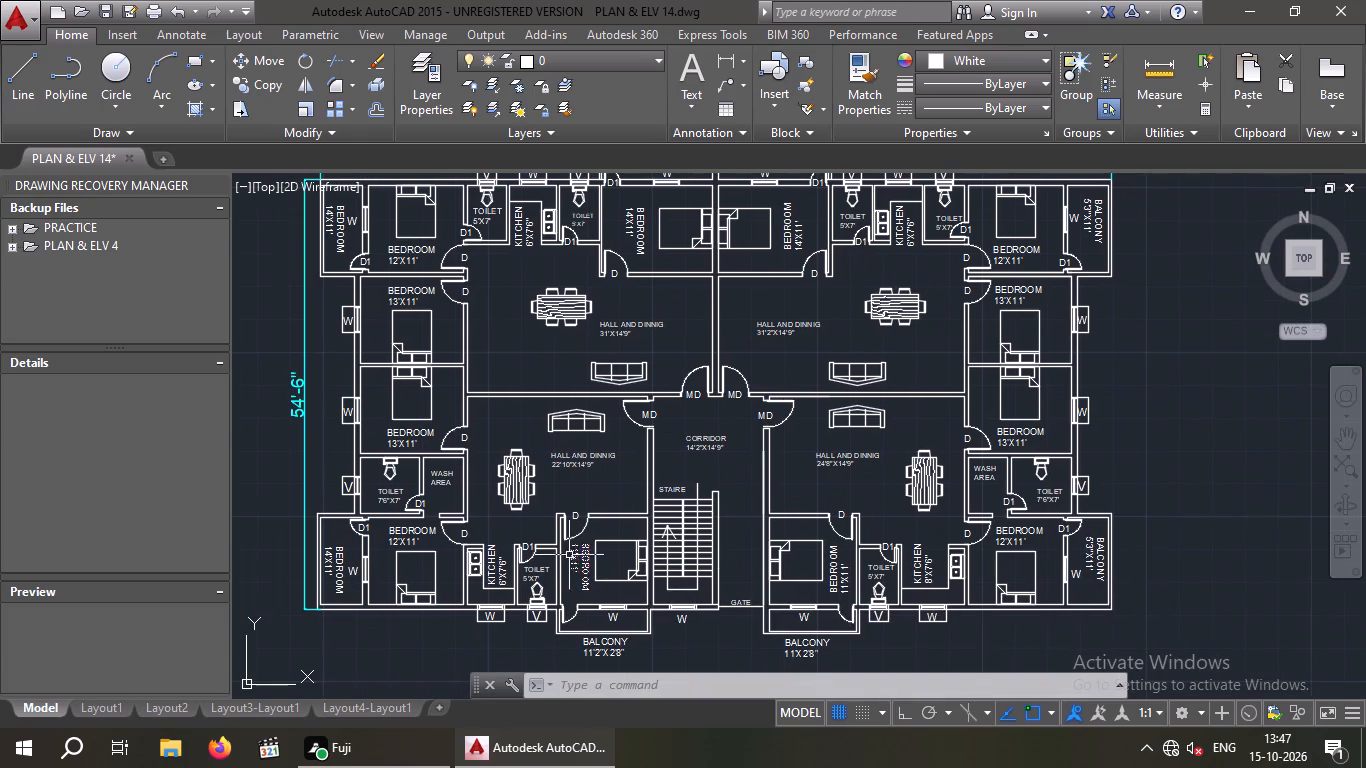
scroll(339, 570, "up", 1)
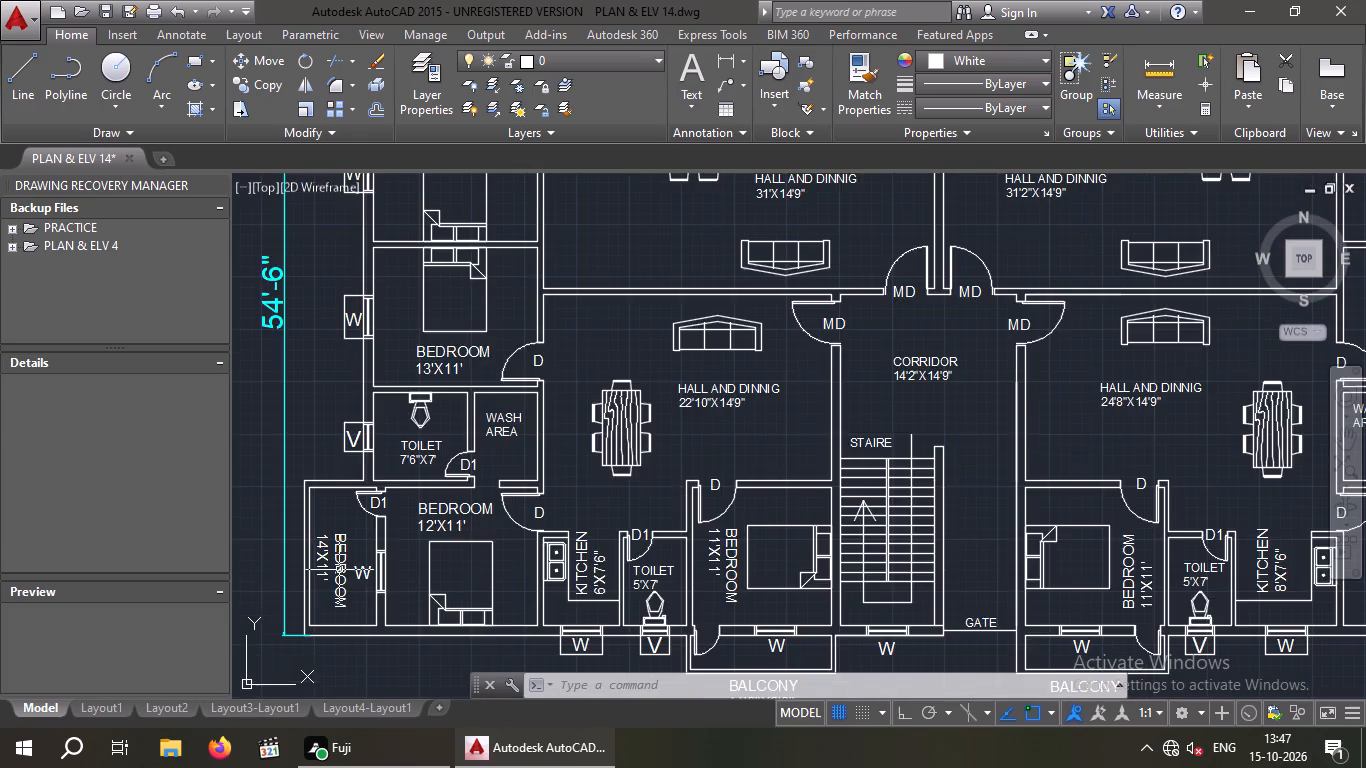
scroll(339, 570, "up", 1)
middle_click_drag(354, 563, 435, 522)
scroll(454, 506, "down", 1)
scroll(442, 506, "up", 2)
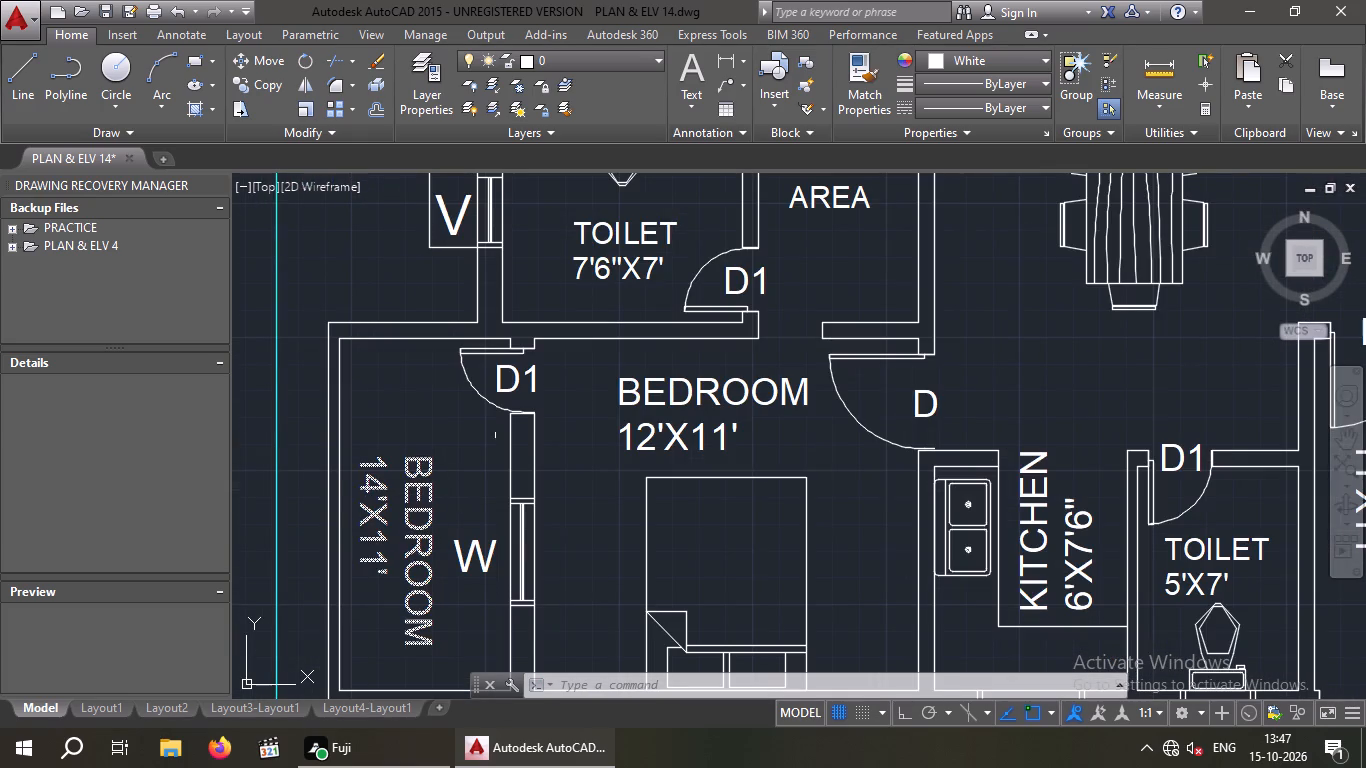
left_click(719, 67)
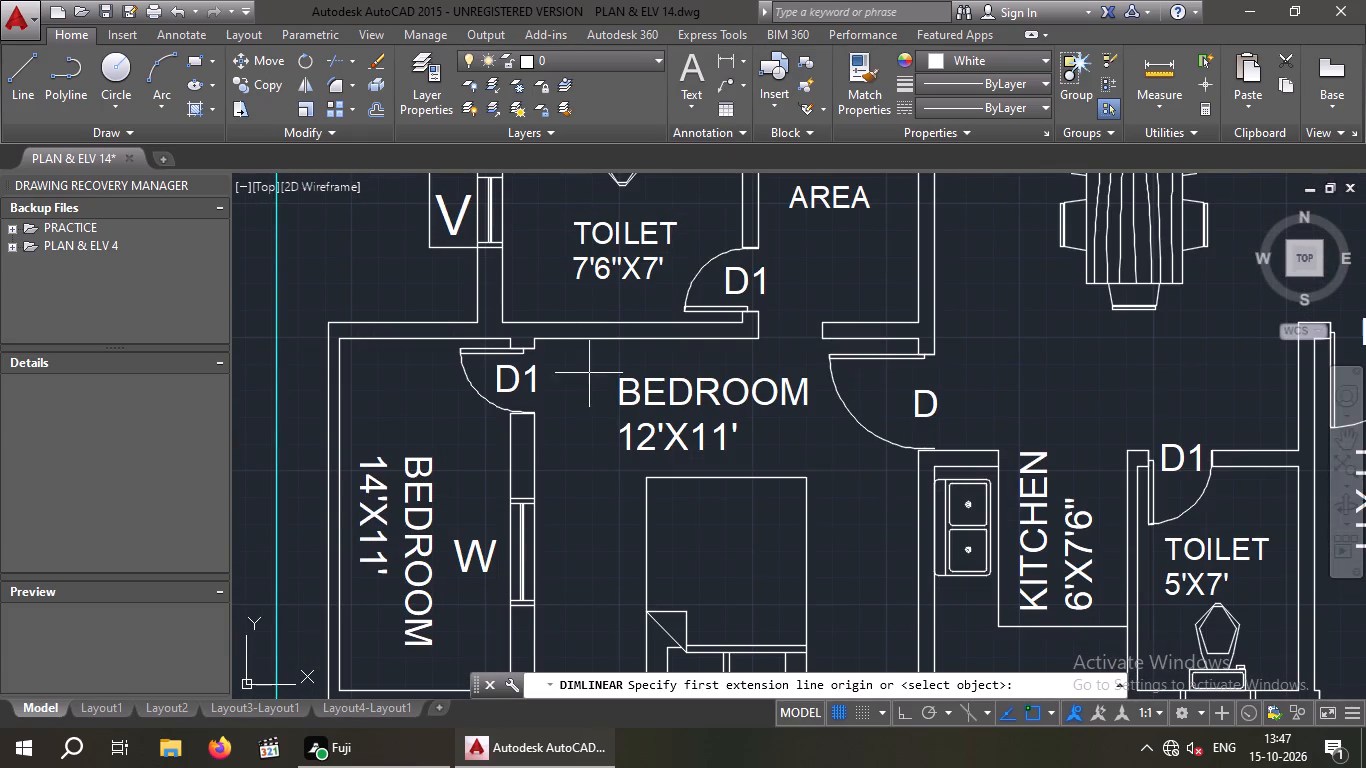
middle_click_drag(436, 478, 439, 330)
scroll(312, 536, "up", 2)
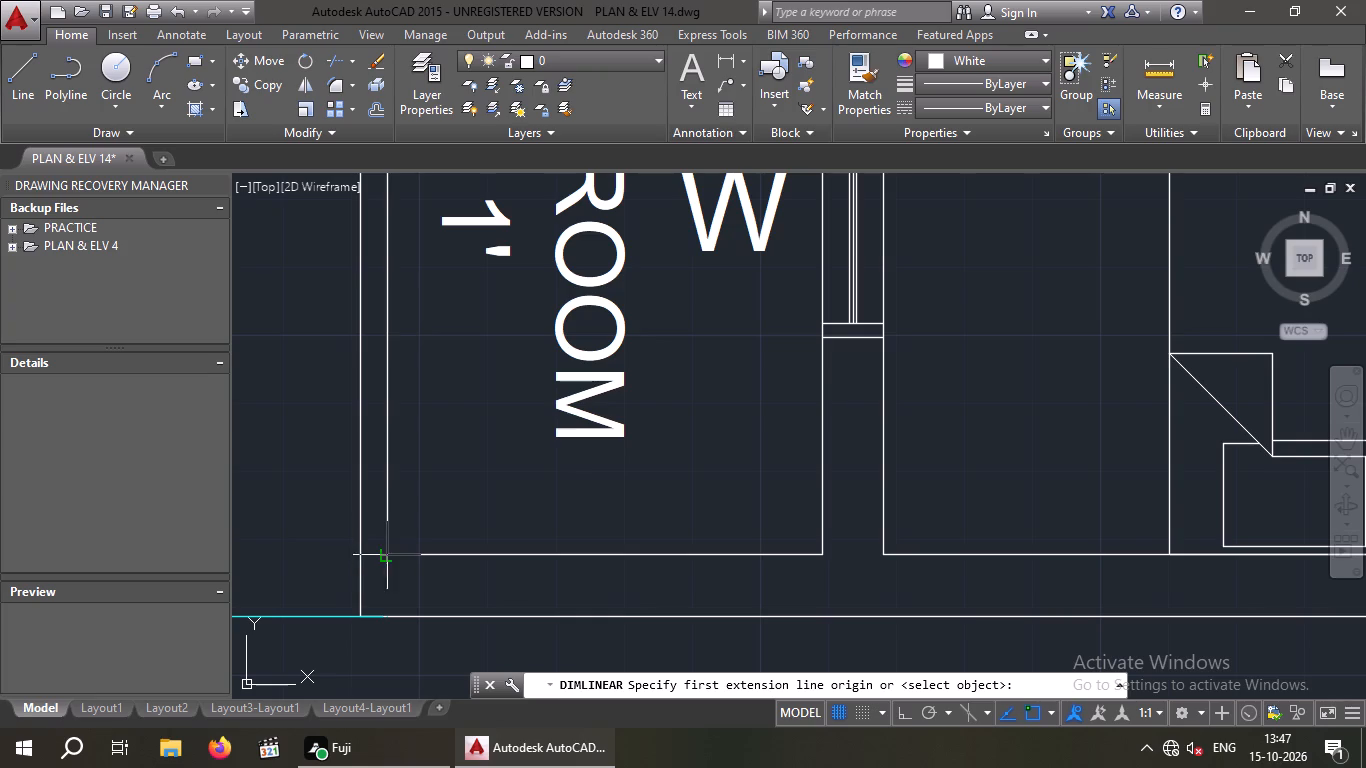
left_click(379, 557)
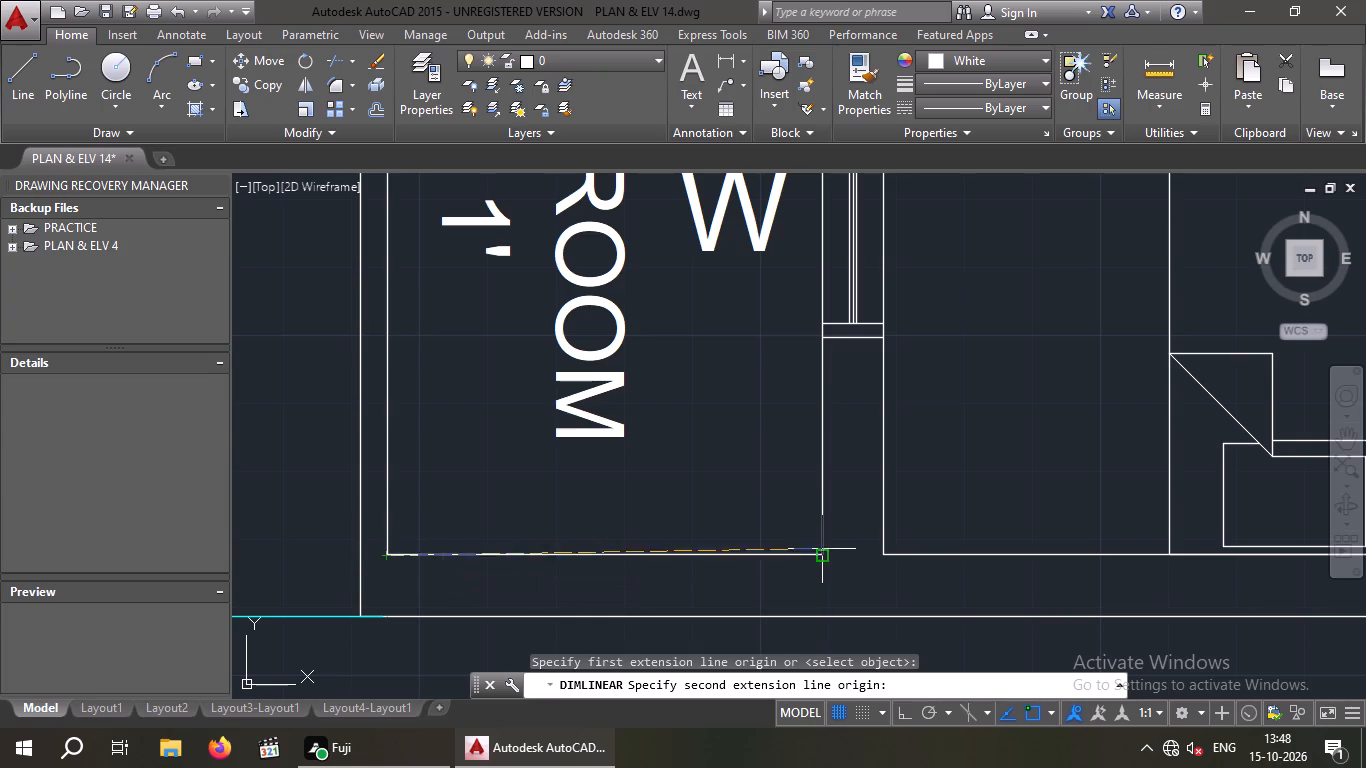
left_click(820, 550)
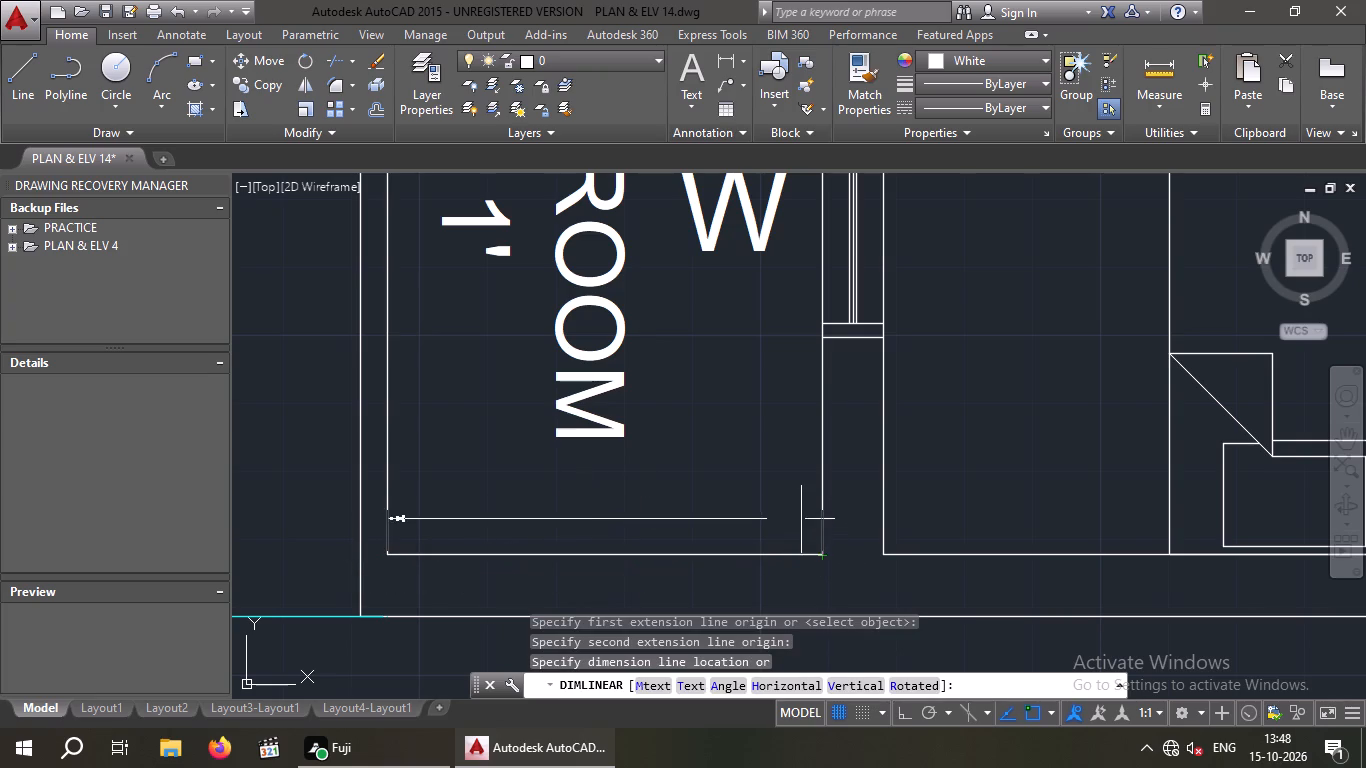
scroll(782, 526, "down", 1)
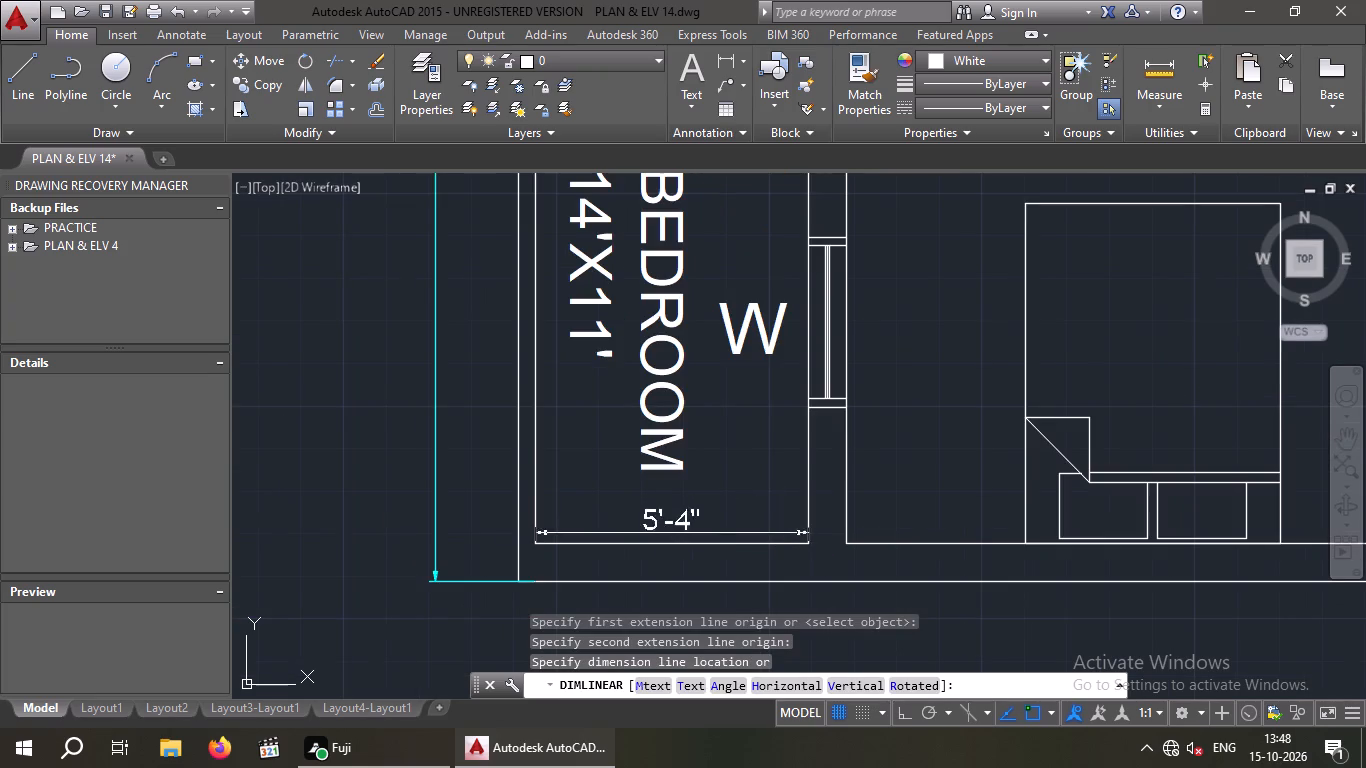
scroll(699, 533, "down", 2)
key("space")
Measure the front left corner balcony's inner length along its outer side wall with a linear dimension, without placing it.
key("space")
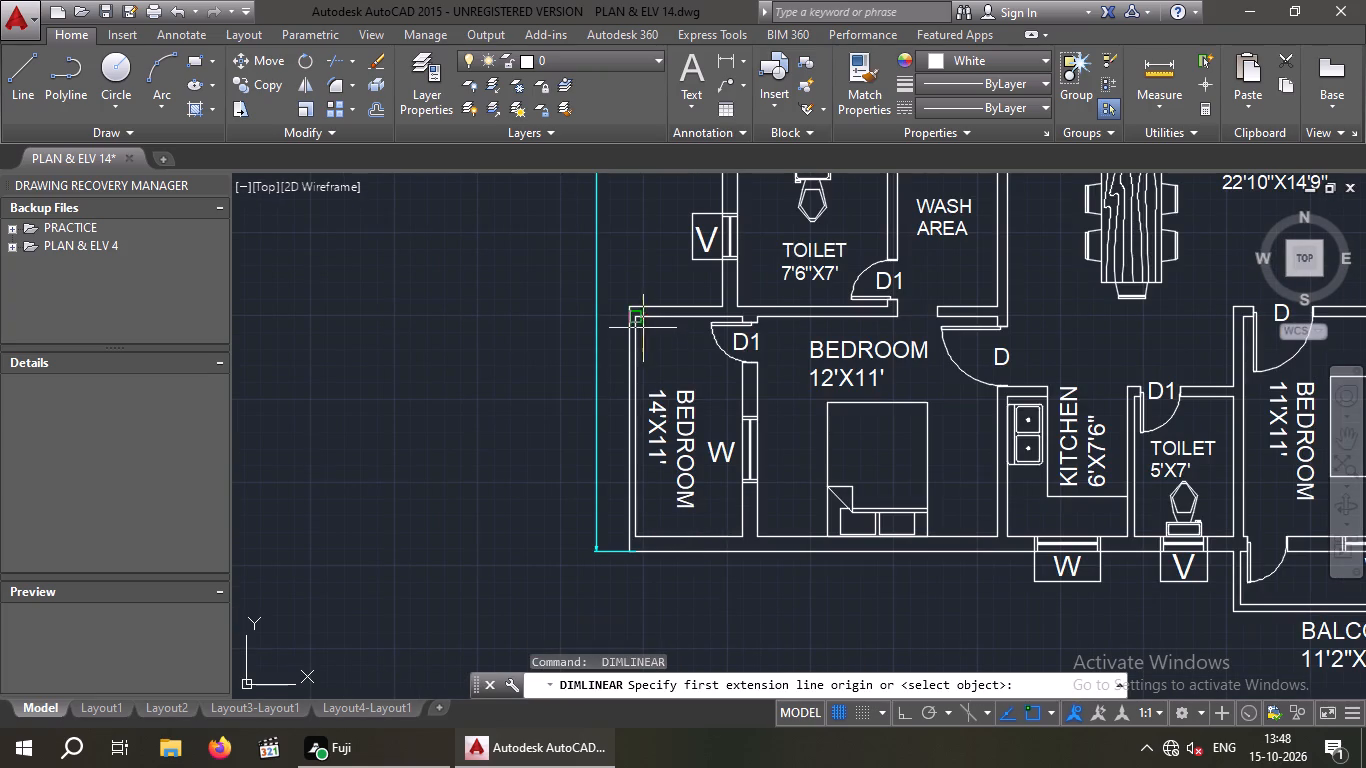
left_click(631, 313)
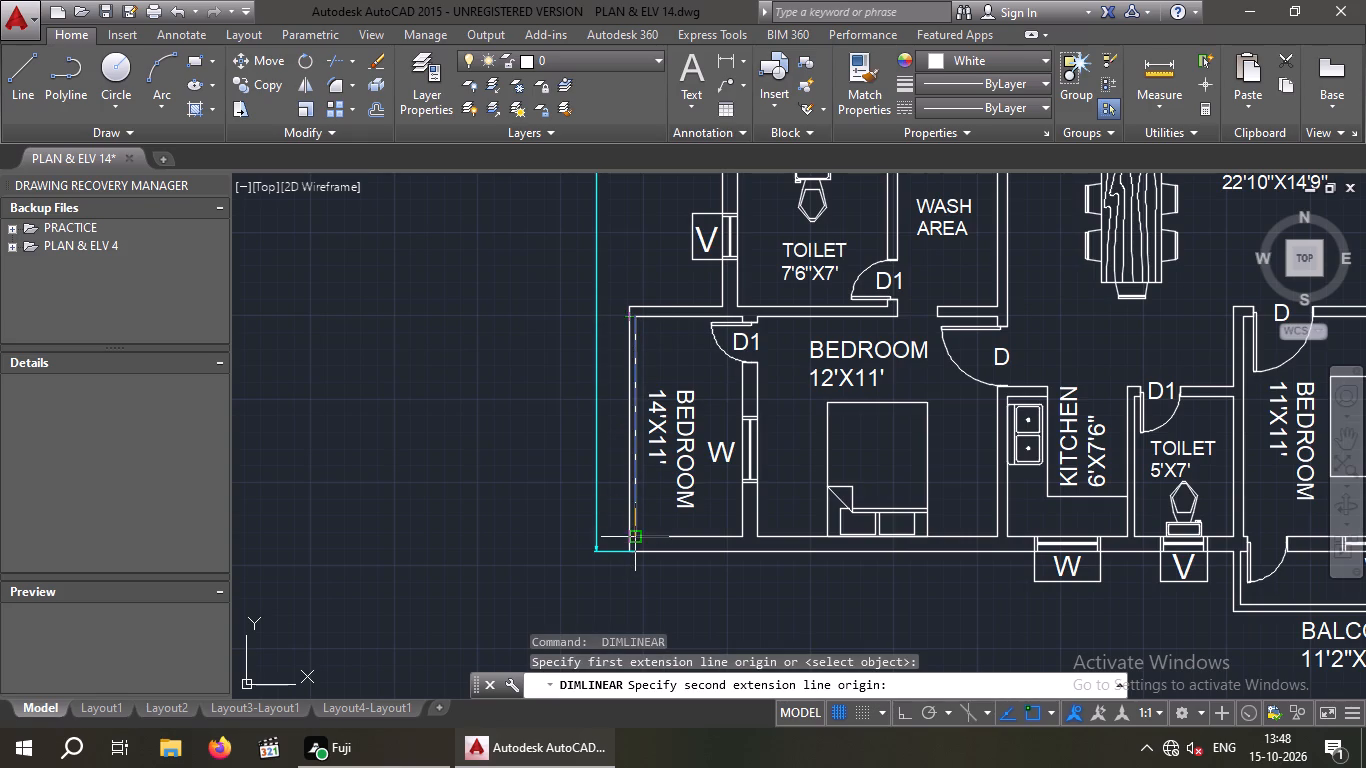
left_click(635, 537)
key("space")
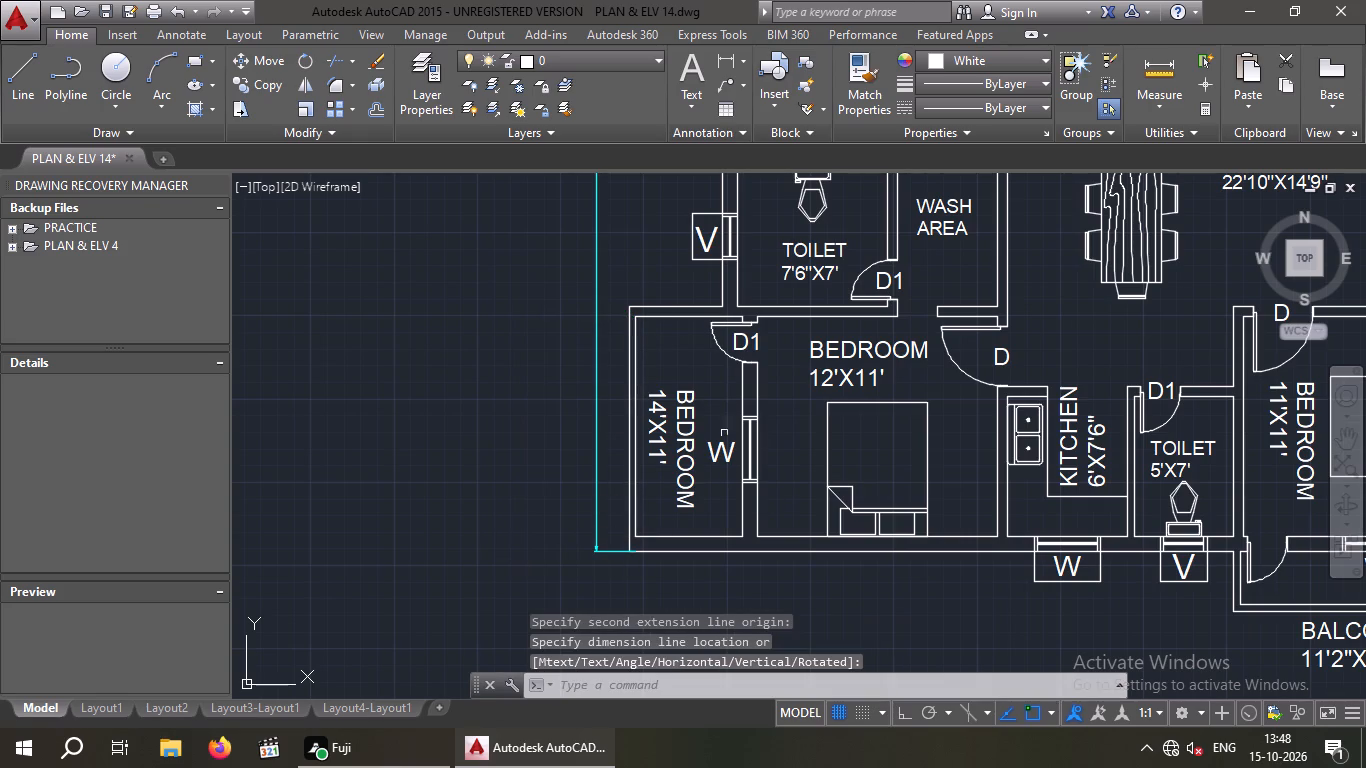
Replace the word BEDROOM with BALCONY in the front left corner balcony's rotated 14'X11' label.
double_click(688, 424)
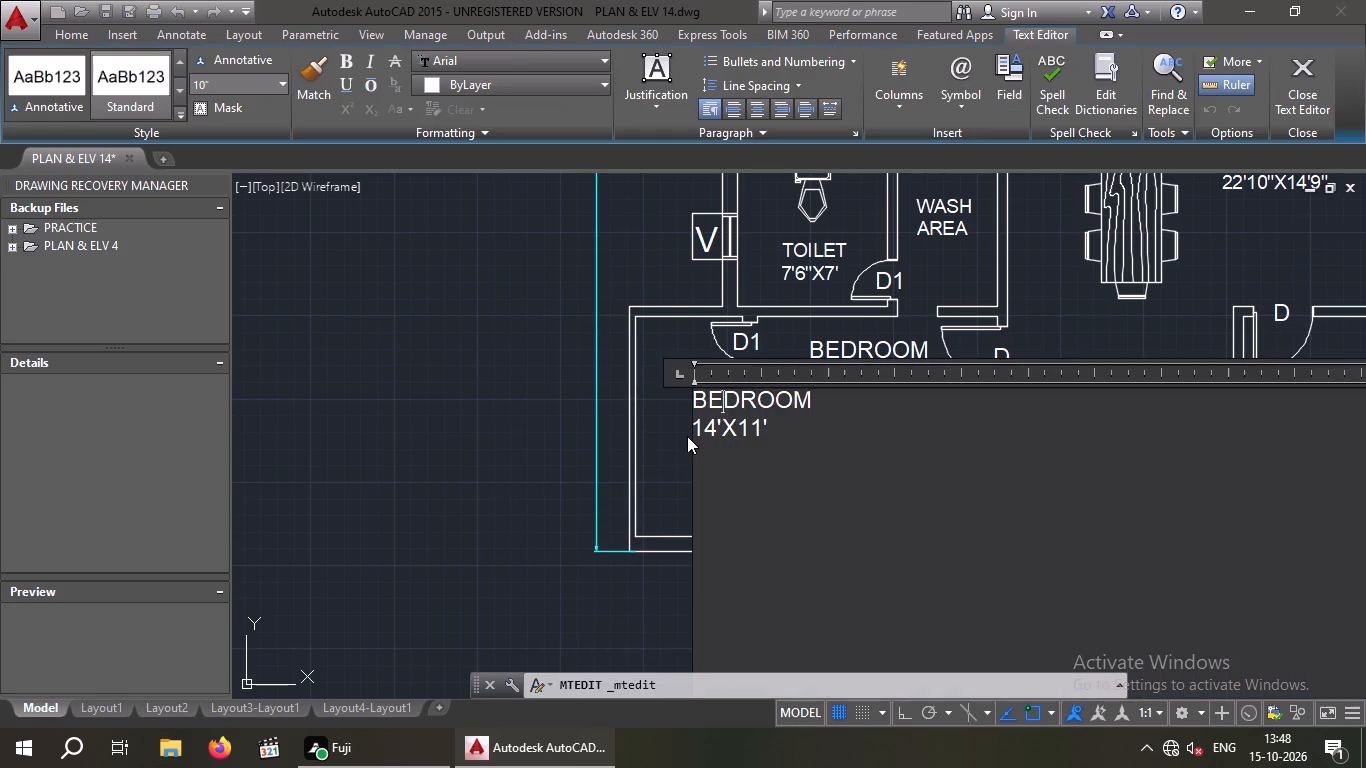
scroll(731, 423, "up", 2)
left_click(925, 373)
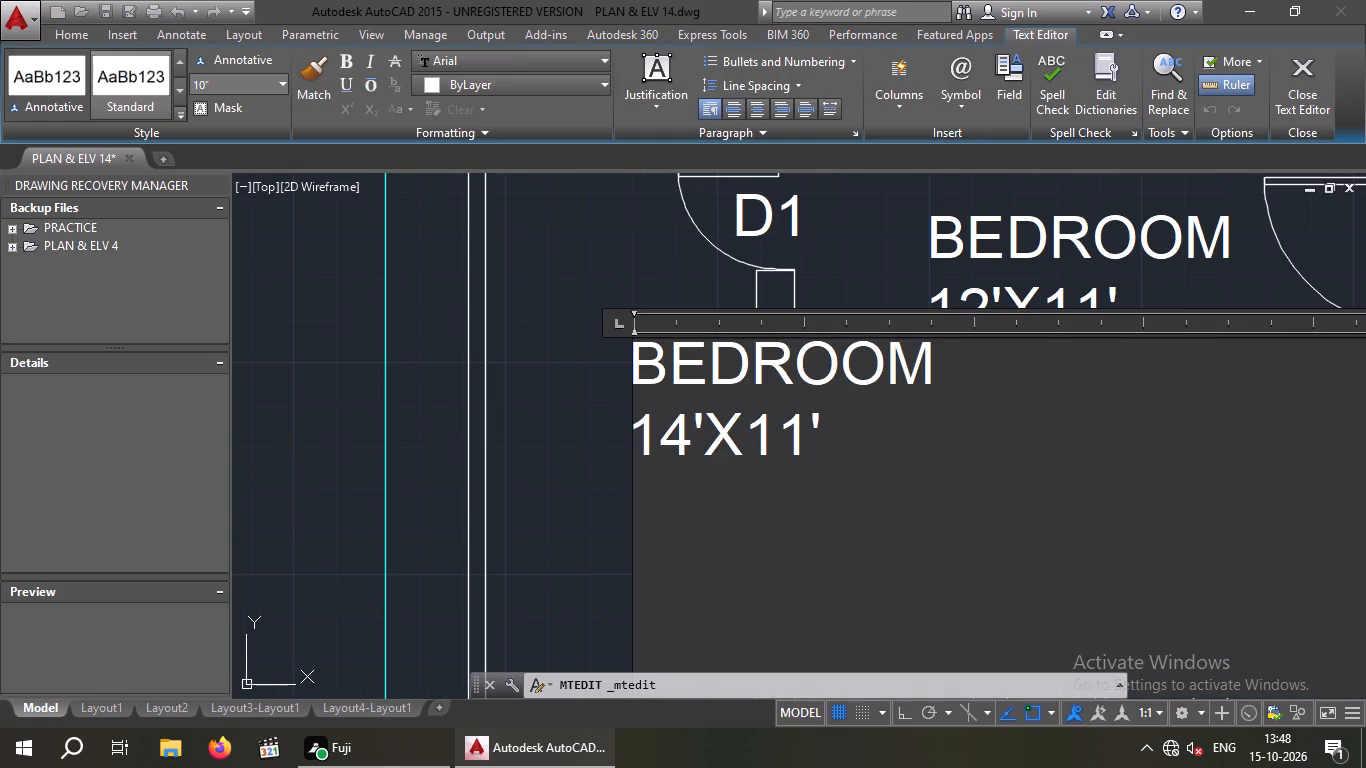
key("BackSpace")
key("BackSpace")
key("BackSpace")
key("BackSpace")
key("BackSpace")
key("BackSpace")
key("BackSpace")
key("BackSpace")
key("BackSpace")
key("BackSpace")
key("BackSpace")
key("BackSpace")
key("BackSpace")
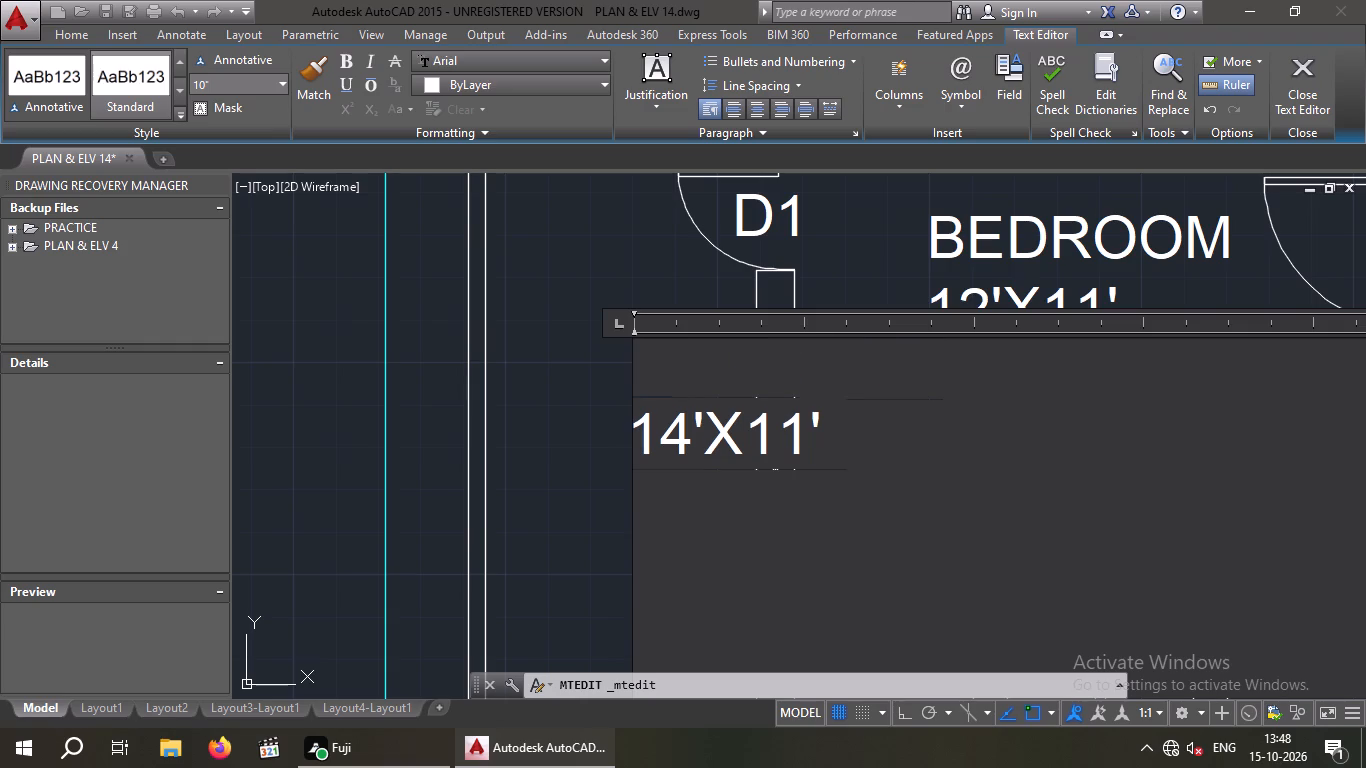
type("BALCONY")
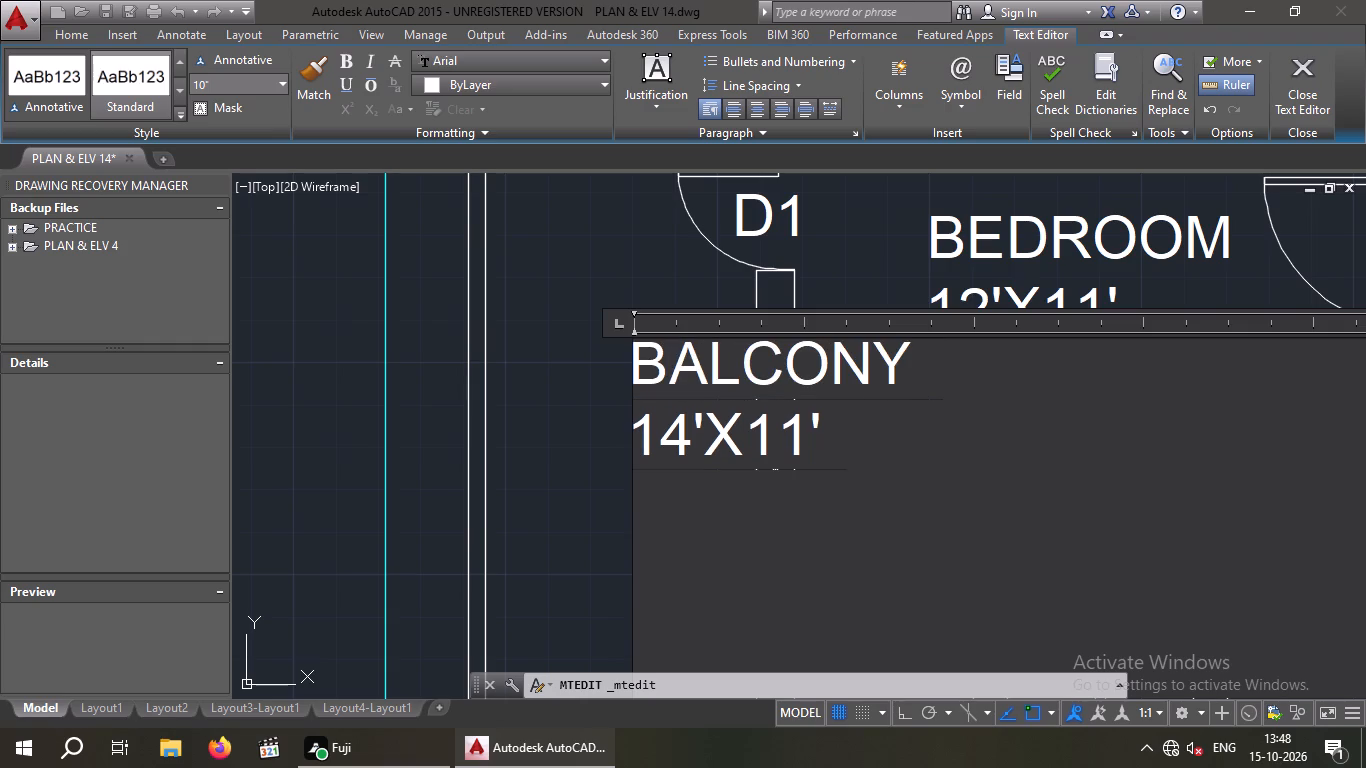
Change the size line of the front left corner balcony's label to 5'4"X11' and finish editing the text.
key("Down")
key("Left")
key("Left")
key("Left")
key("Left")
key("Left")
key("BackSpace")
key("BackSpace")
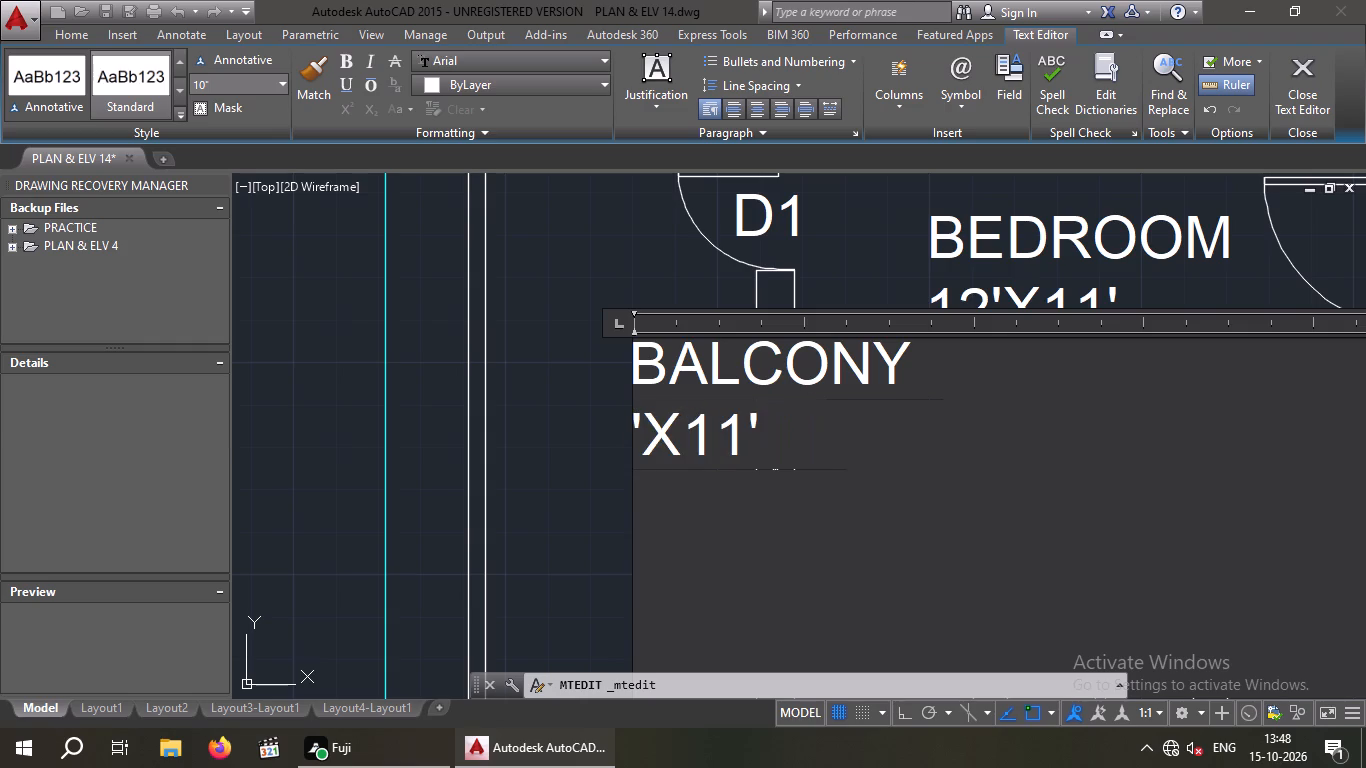
key("5")
key("Right")
key("4")
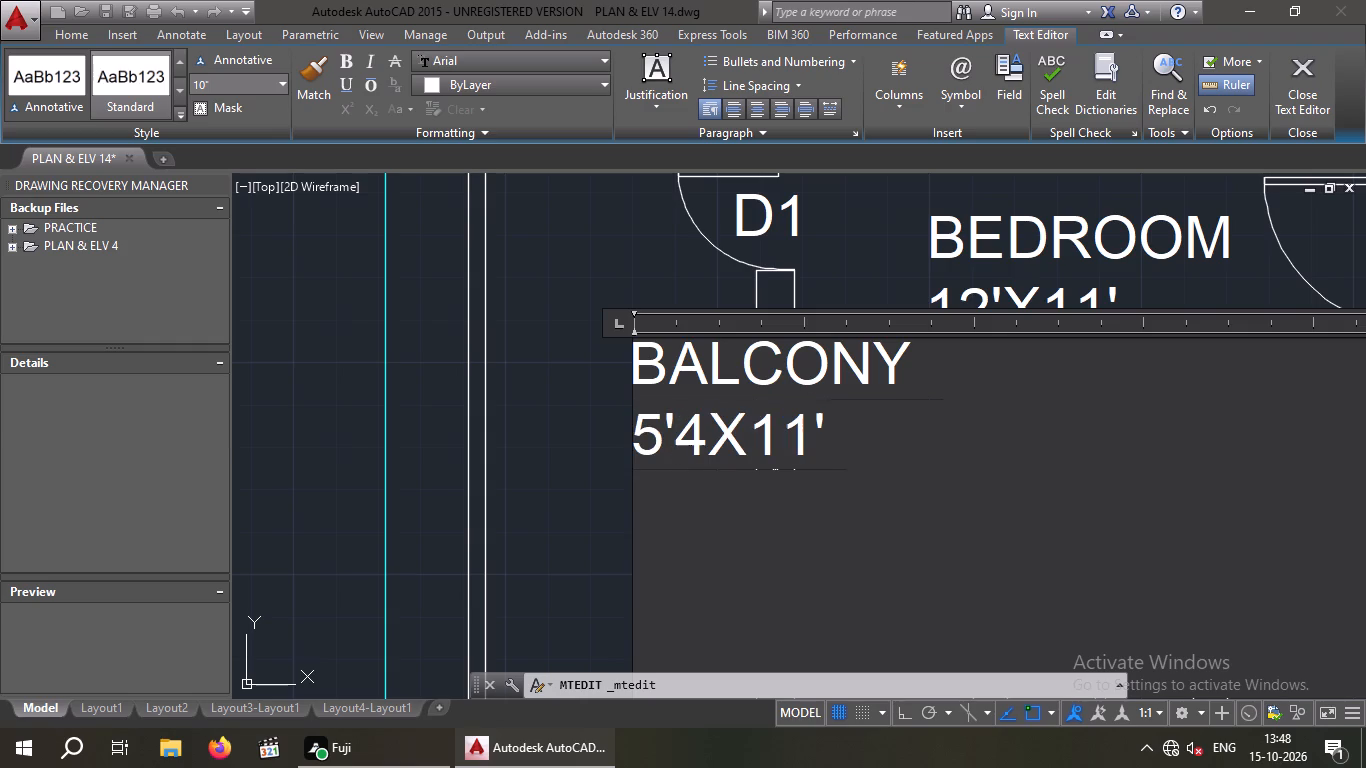
key("shift+quotedbl")
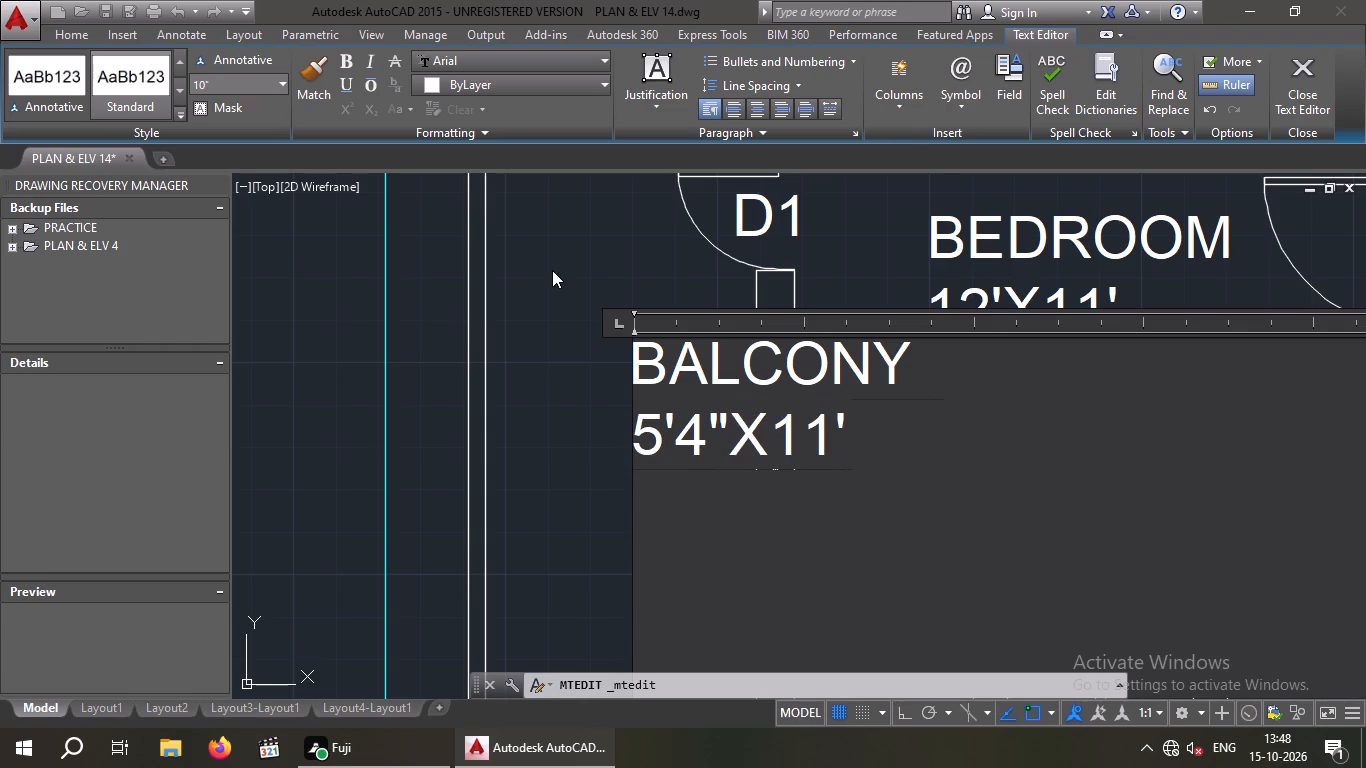
left_click(547, 266)
Measure the inner width of the rear left corner balcony along its rear wall with a linear dimension, without placing it.
scroll(579, 257, "down", 5)
middle_click_drag(604, 322, 589, 470)
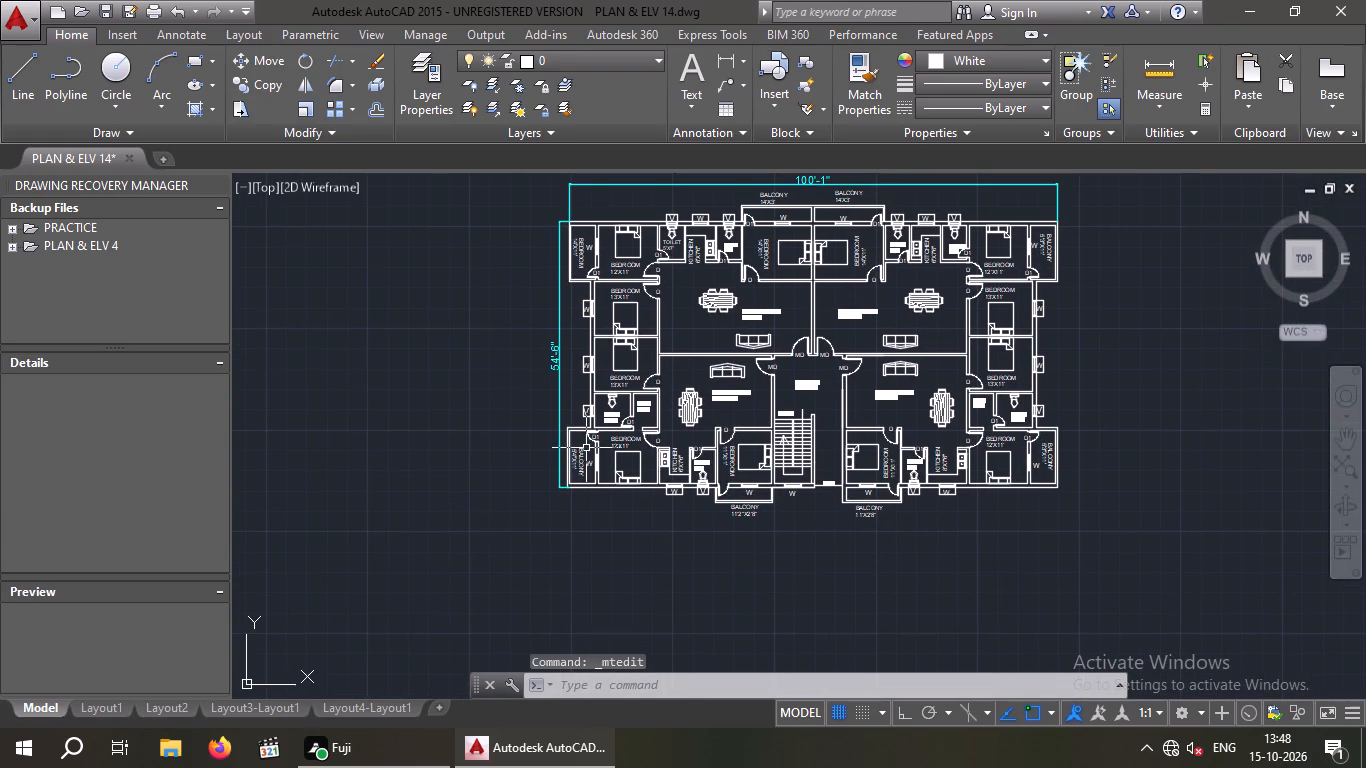
scroll(589, 255, "up", 4)
middle_click_drag(569, 282, 568, 320)
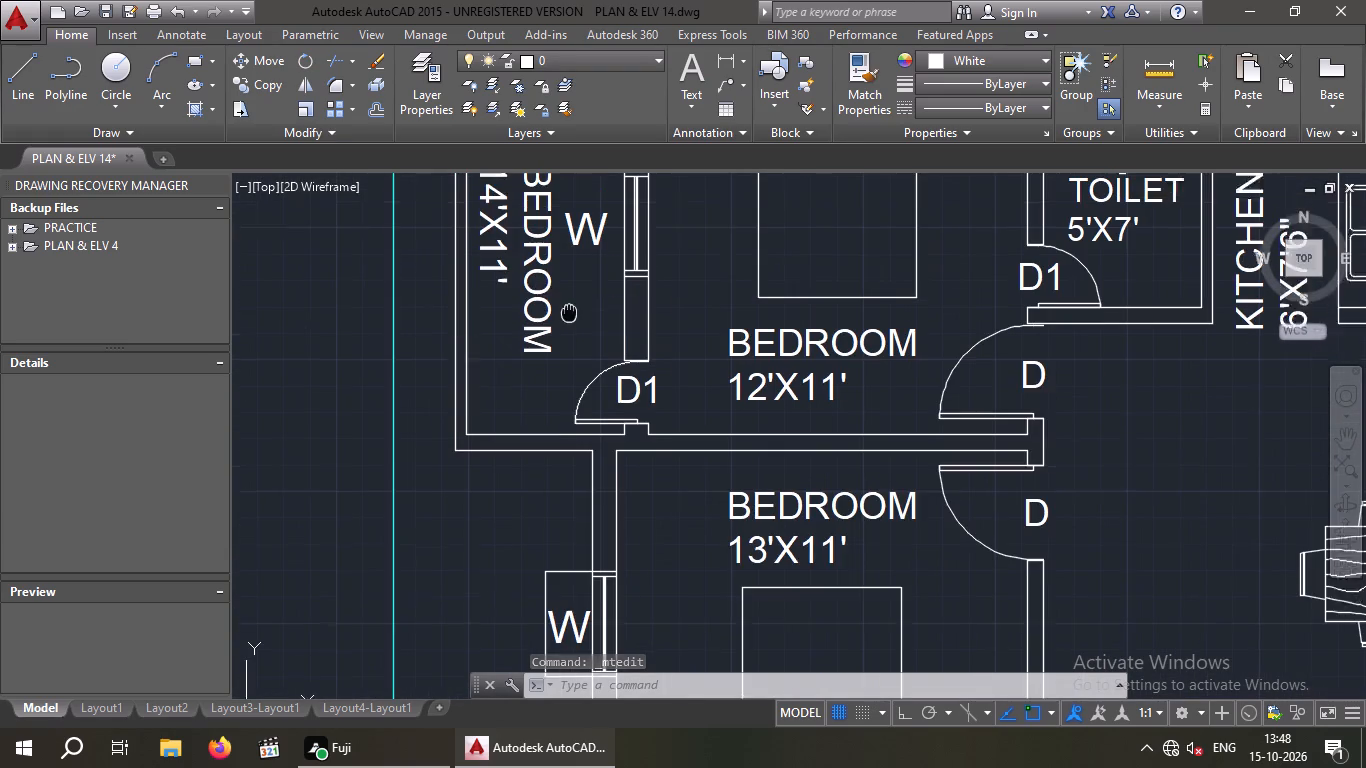
middle_click_drag(568, 320, 548, 381)
double_click(512, 318)
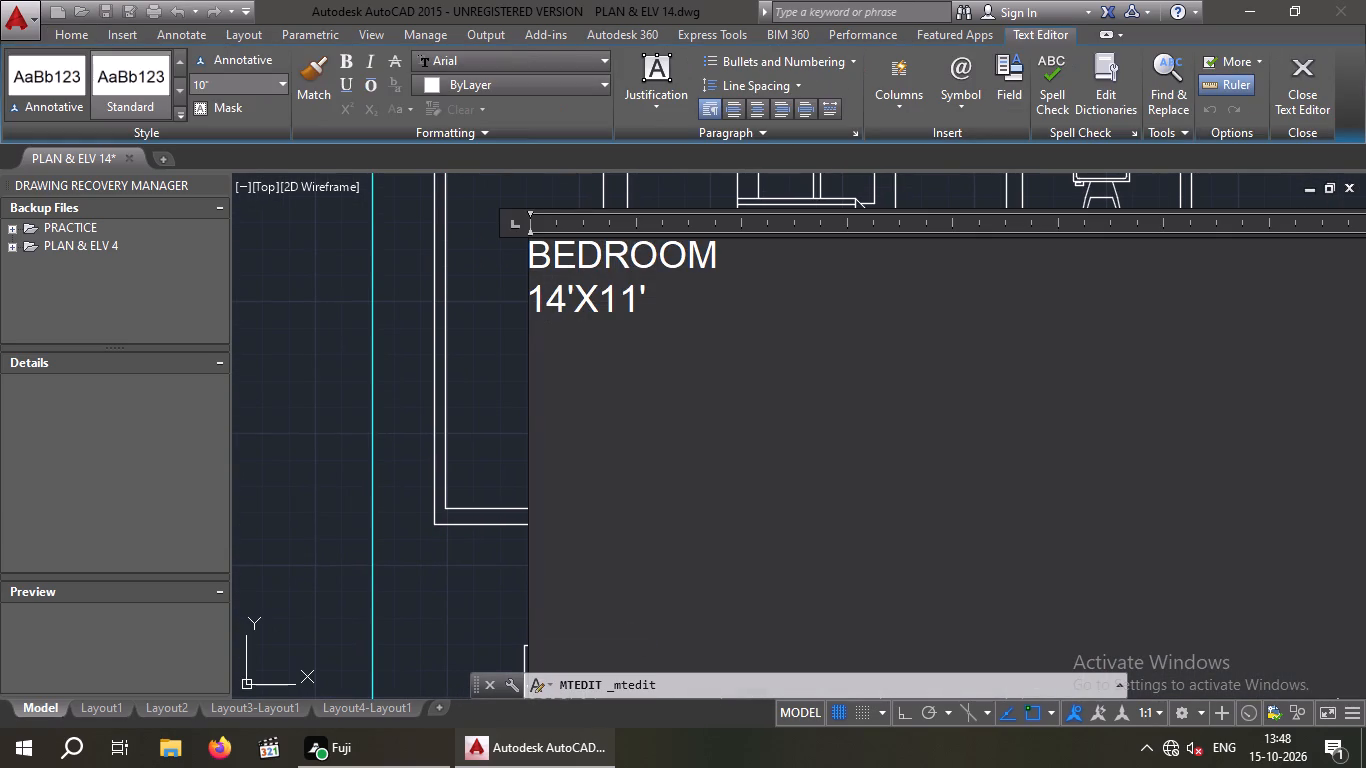
left_click(500, 351)
scroll(505, 338, "up", 1)
middle_click_drag(491, 453, 485, 482)
scroll(511, 407, "down", 1)
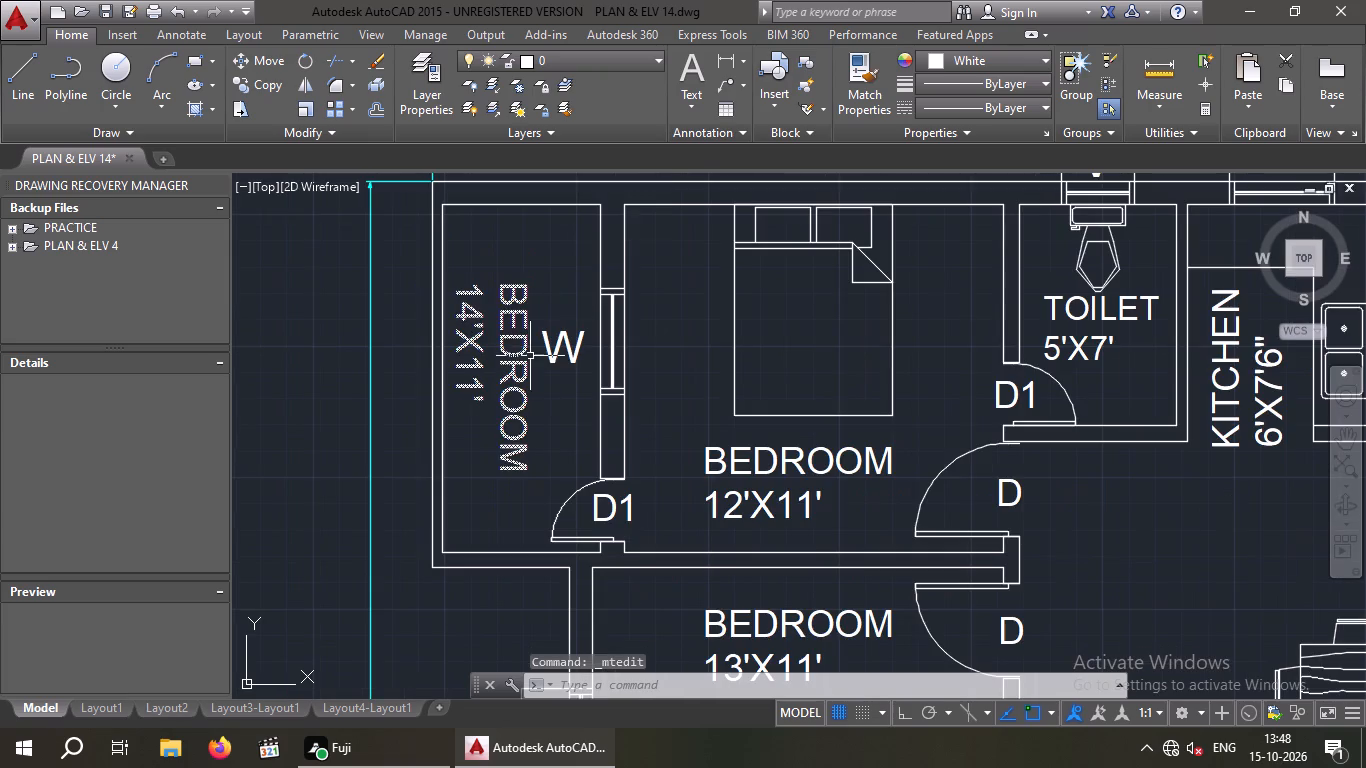
left_click(725, 61)
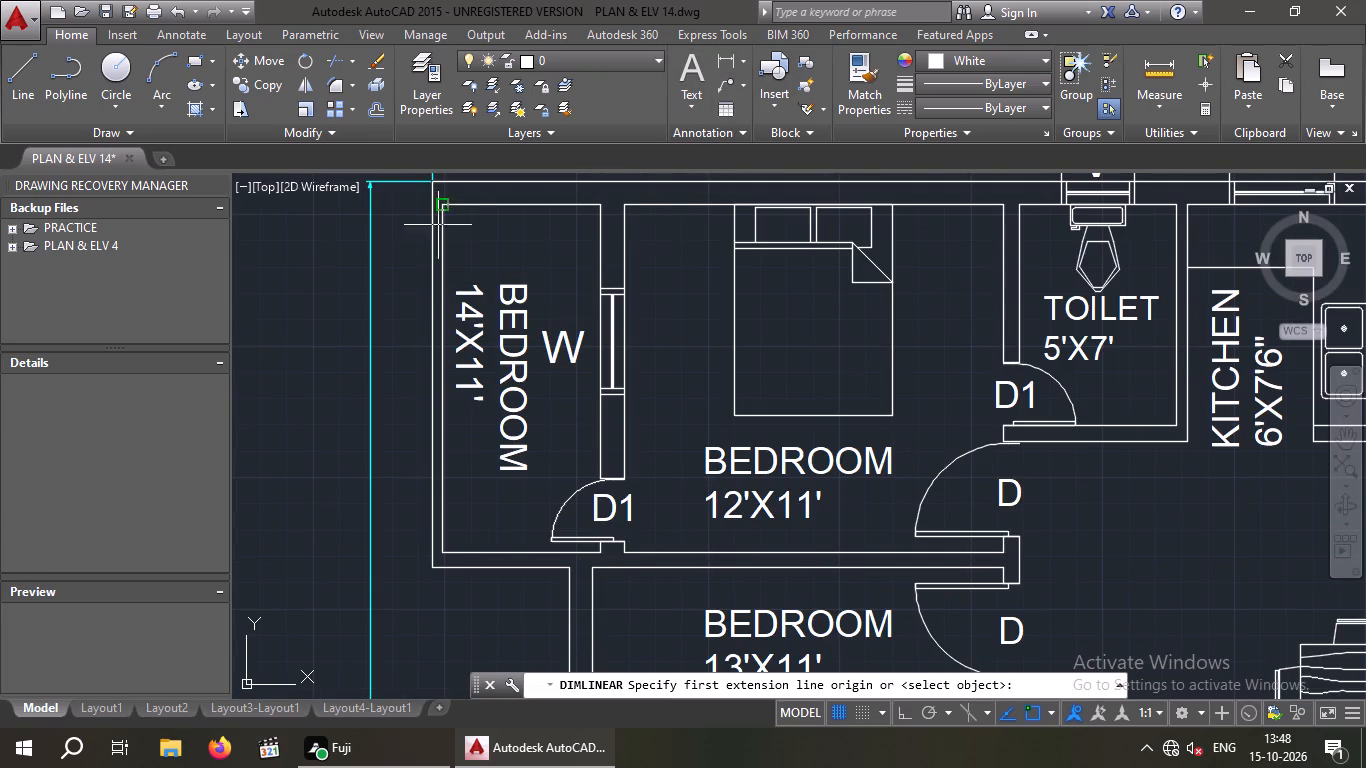
left_click_drag(446, 202, 472, 206)
left_click(603, 204)
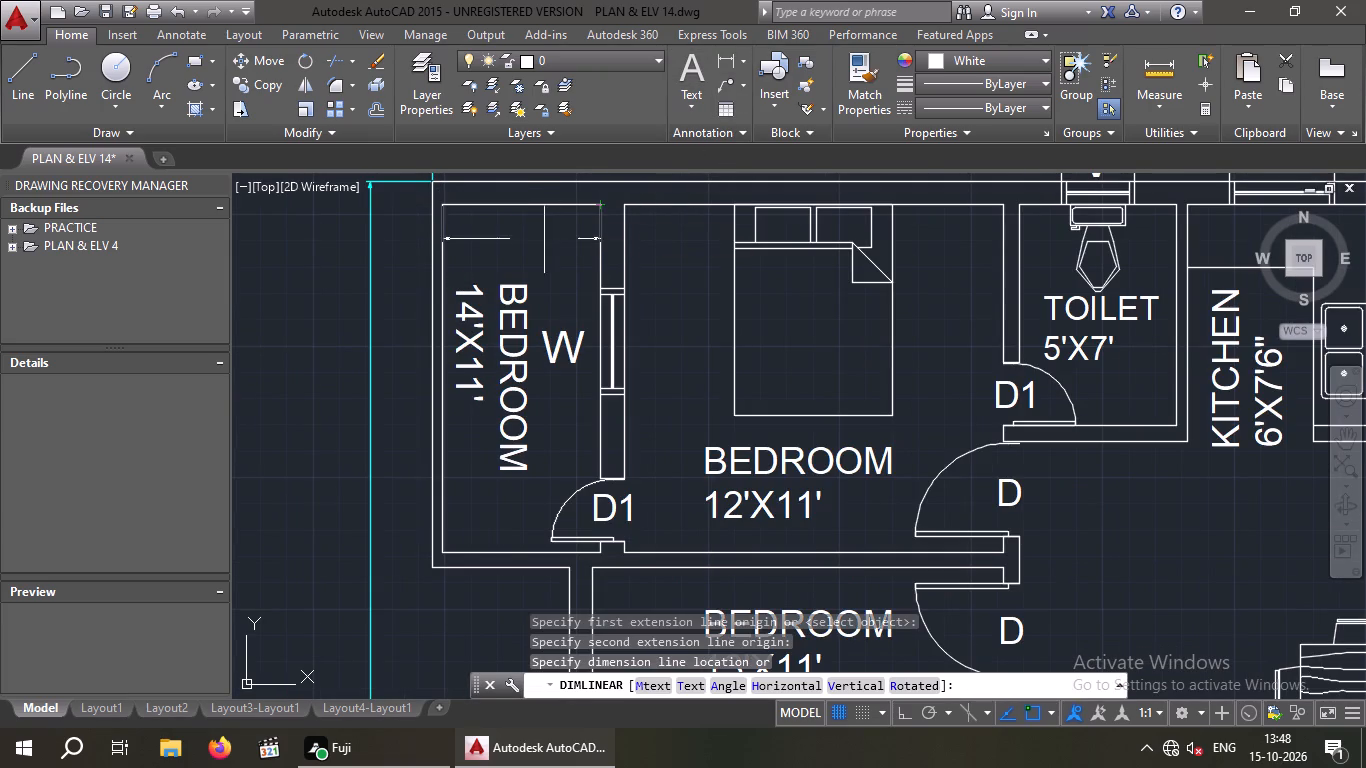
key("space")
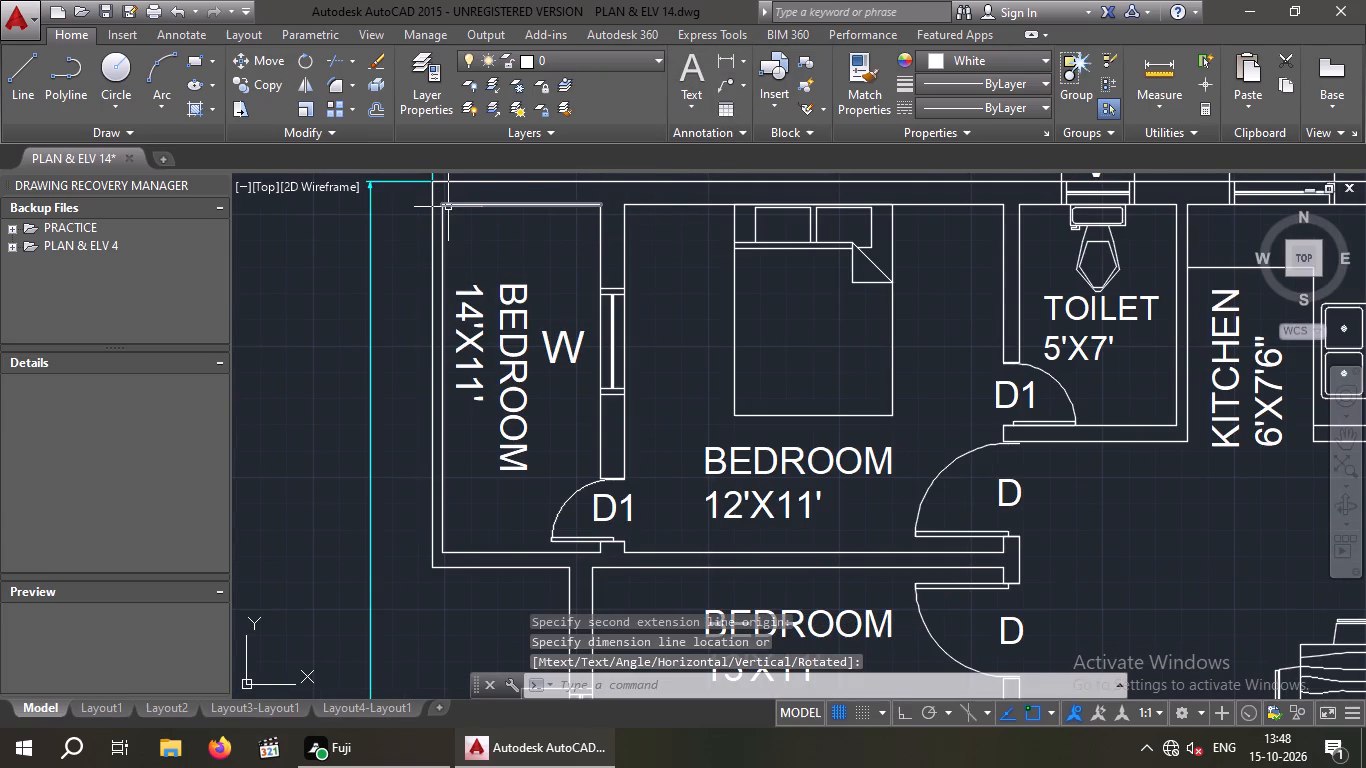
Measure the rear left corner balcony's inner length along its outer side wall with a linear dimension, without placing it.
key("space")
left_click_drag(442, 207, 438, 224)
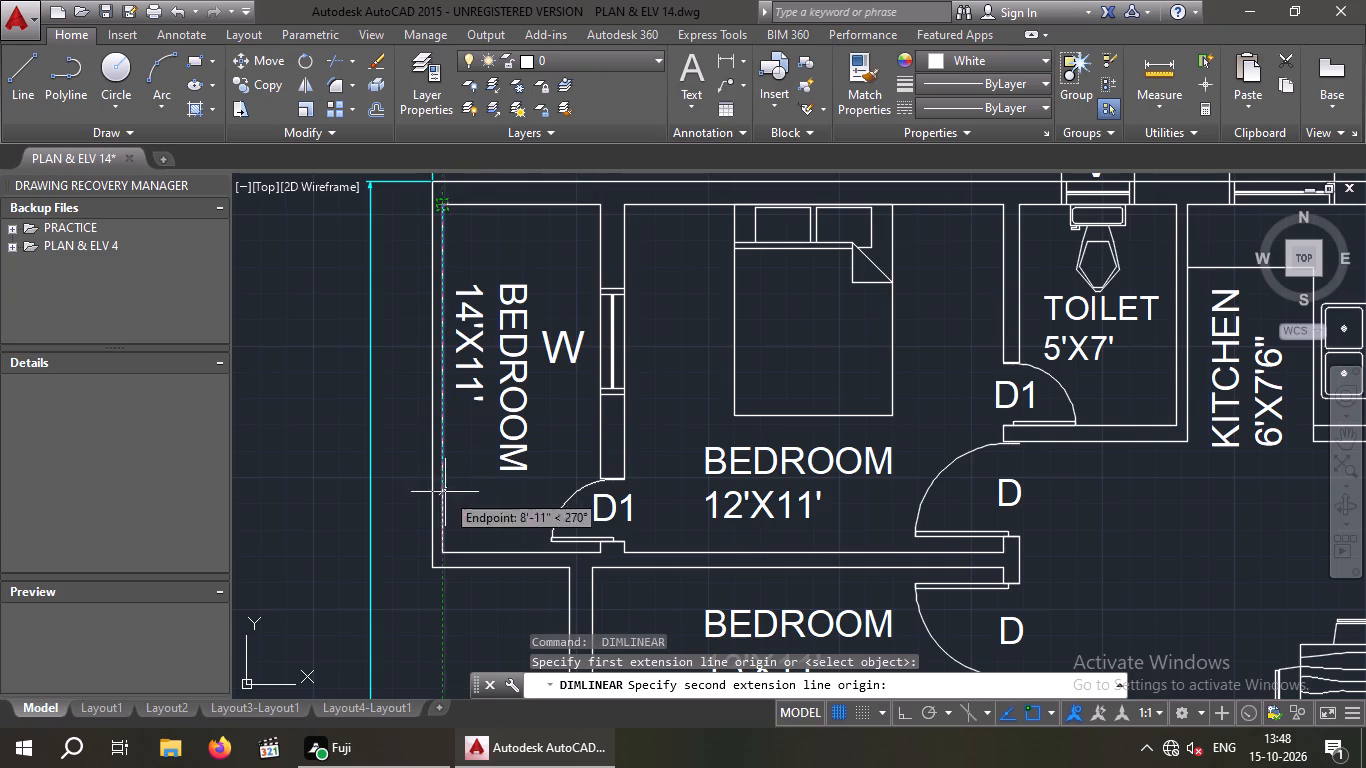
left_click(444, 548)
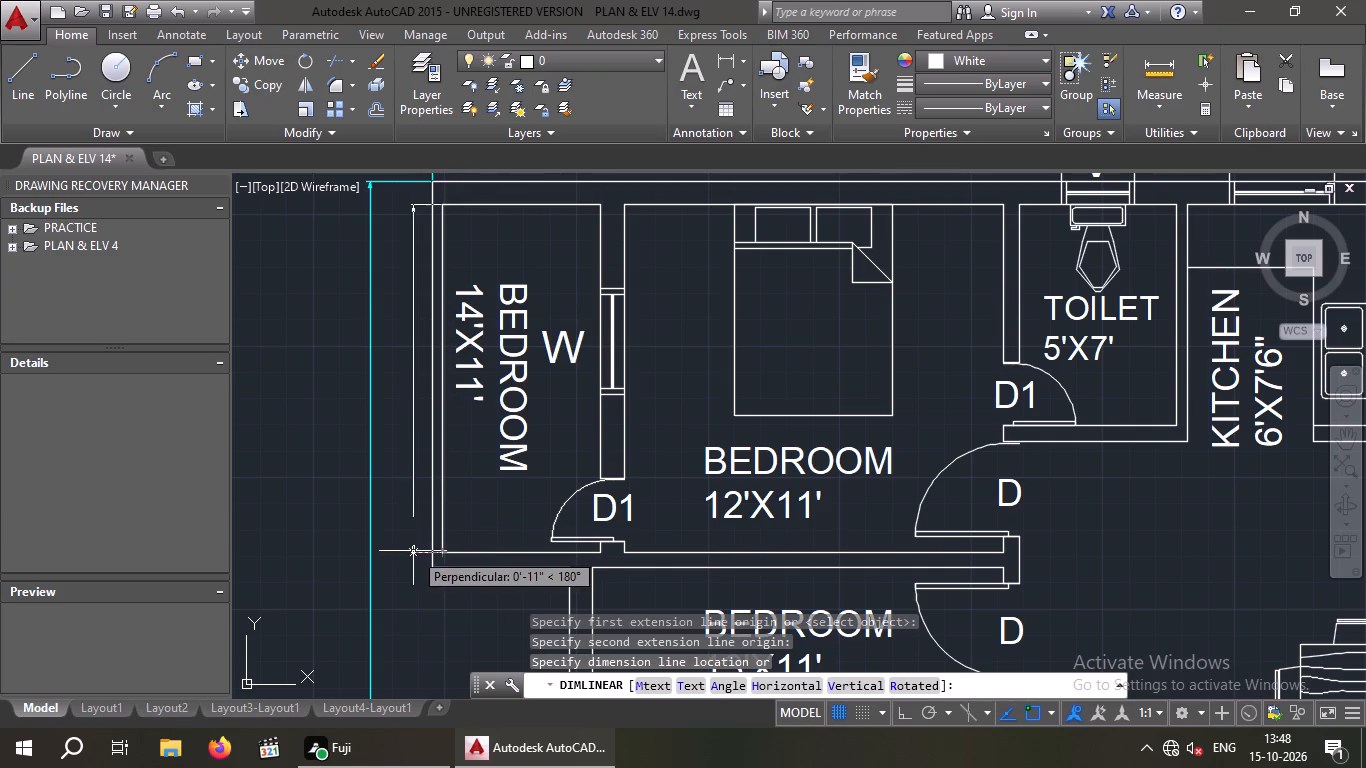
key("space")
Change the size line of the rear left corner balcony's rotated BEDROOM label to 5'X11'.
double_click(506, 317)
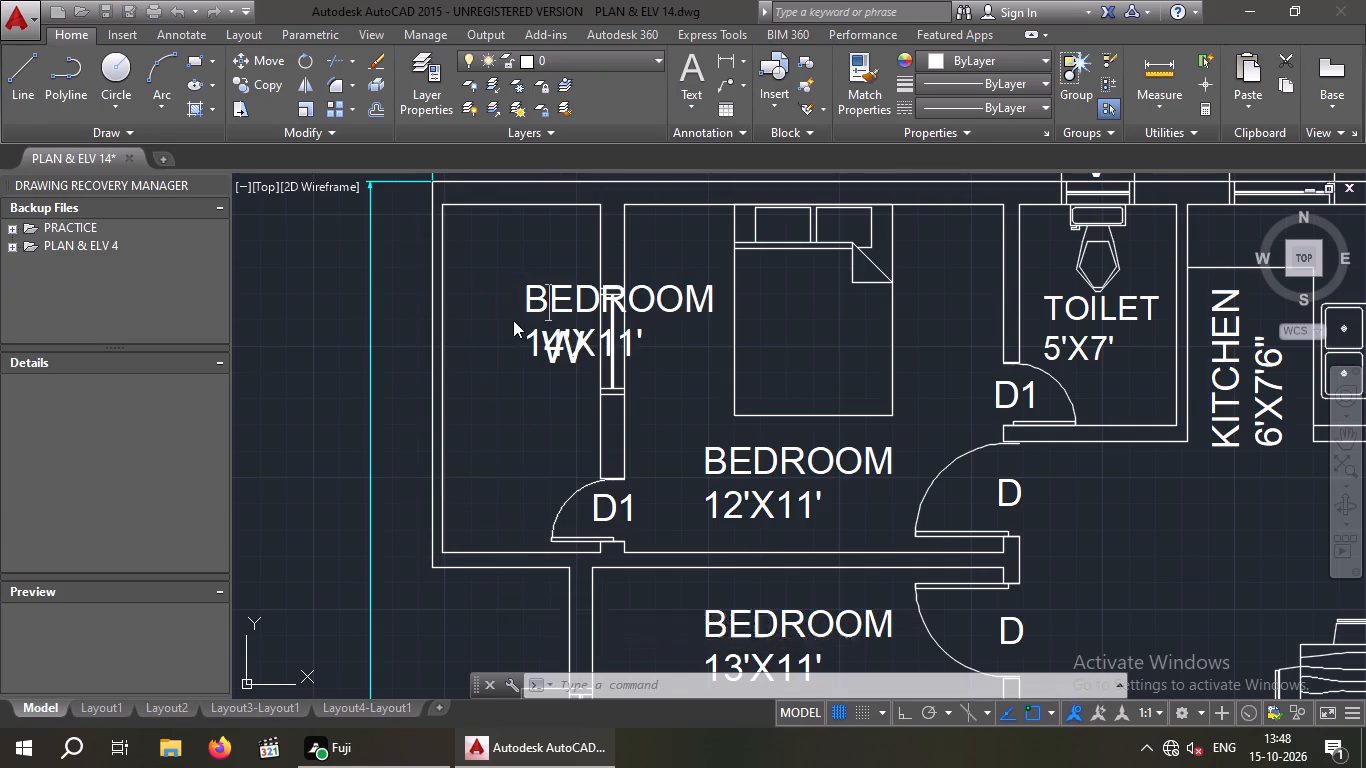
scroll(558, 336, "up", 2)
left_click(565, 360)
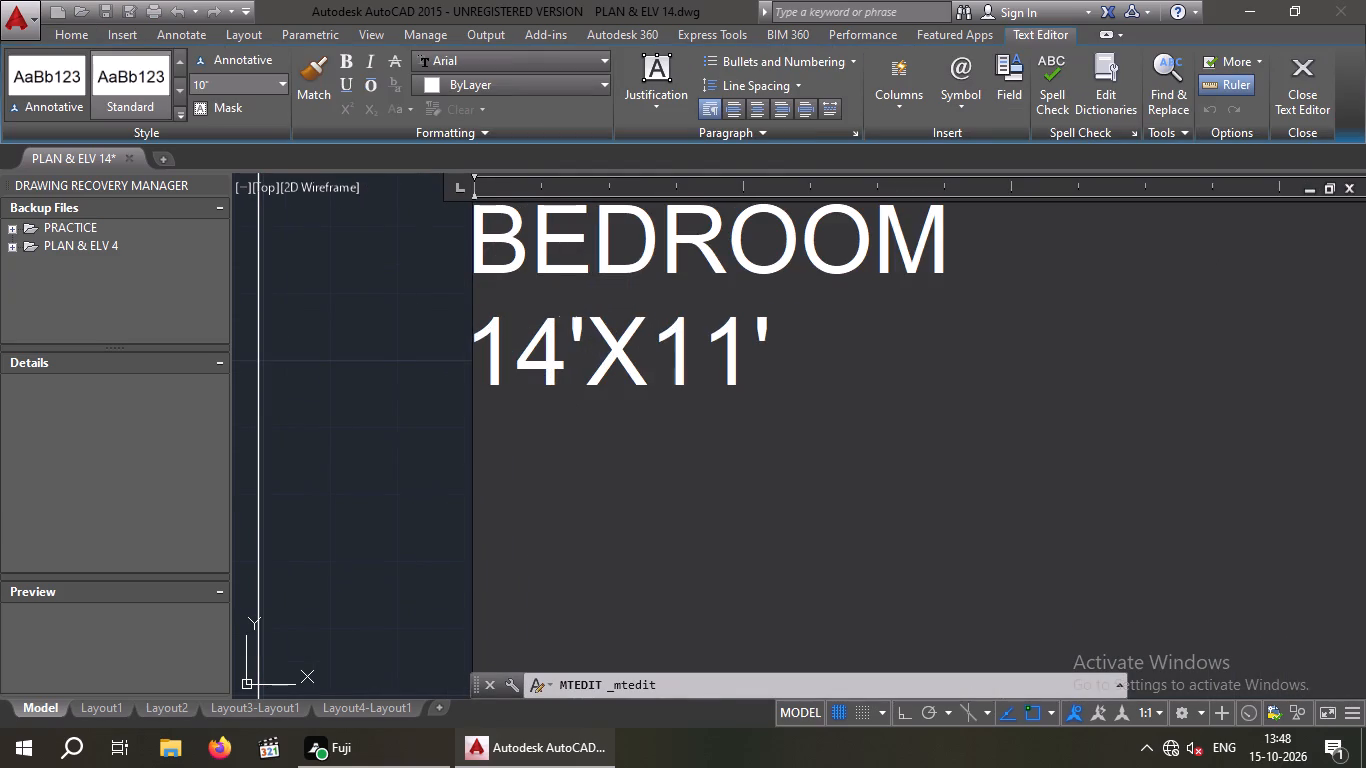
key("BackSpace")
key("BackSpace")
key("5")
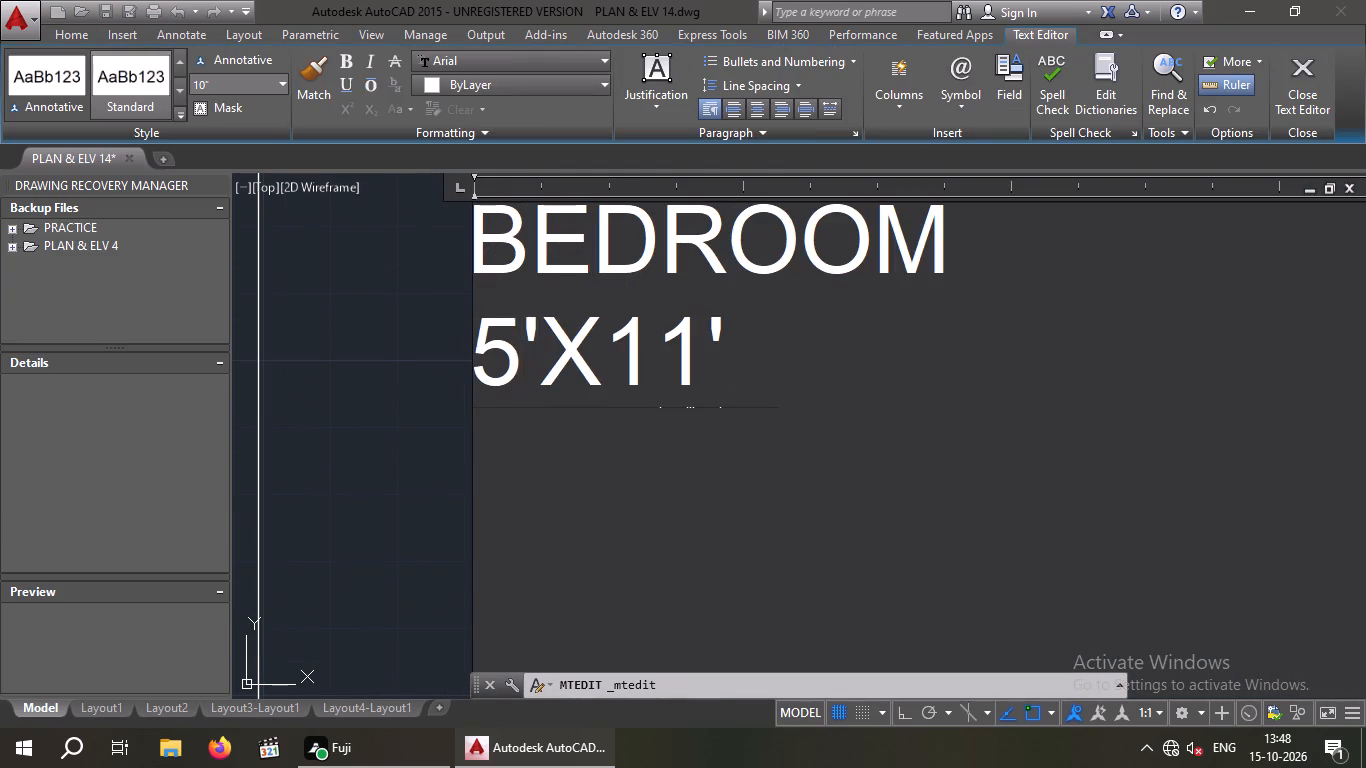
Replace the word BEDROOM with BALCONY in the rear left corner balcony's 5'X11' label and finish editing the text.
key("Up")
key("Right")
key("Right")
key("Right")
key("Right")
key("Right")
key("Right")
key("Right")
key("Right")
key("Right")
key("Left")
key("Left")
key("Left")
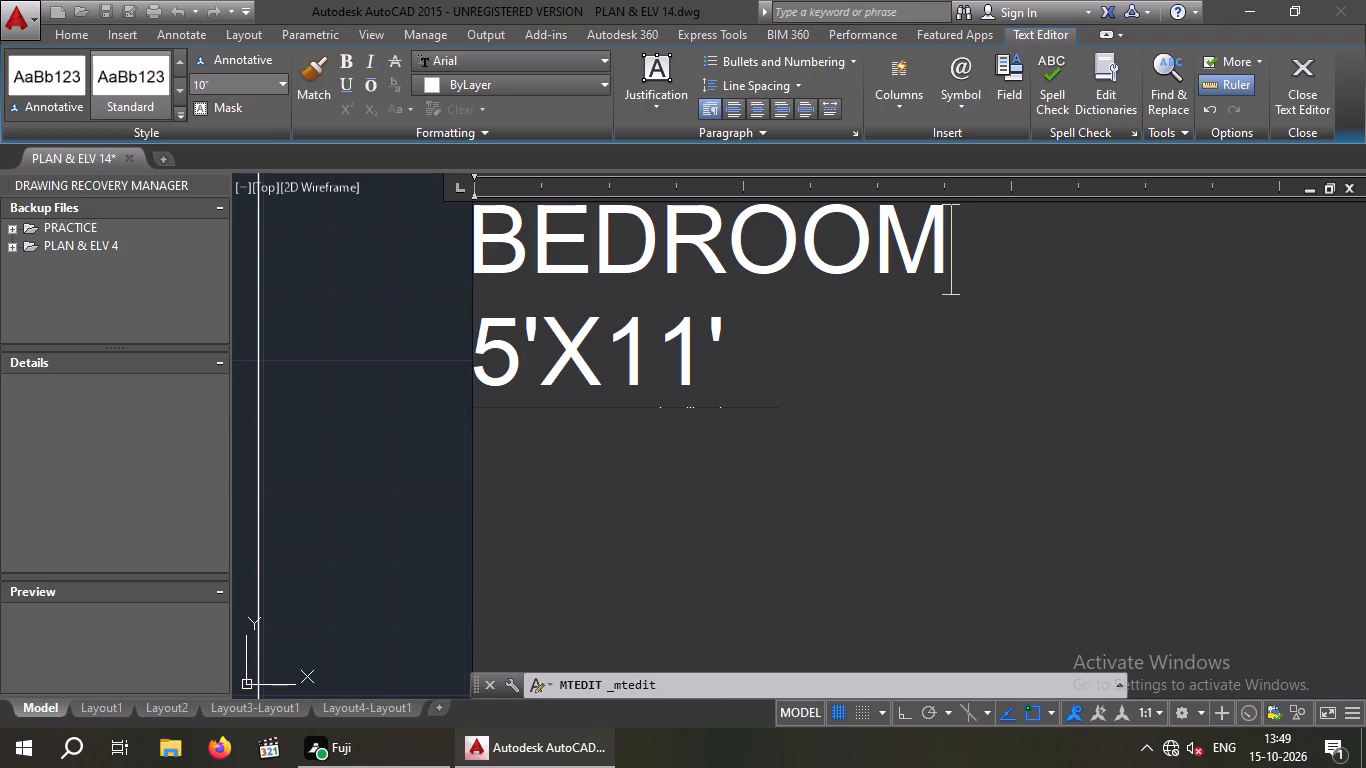
key("BackSpace")
key("BackSpace")
key("BackSpace")
key("BackSpace")
key("BackSpace")
key("BackSpace")
key("BackSpace")
key("BackSpace")
key("BackSpace")
key("BackSpace")
key("BackSpace")
key("BackSpace")
key("BackSpace")
type("BALCONY")
left_click(420, 378)
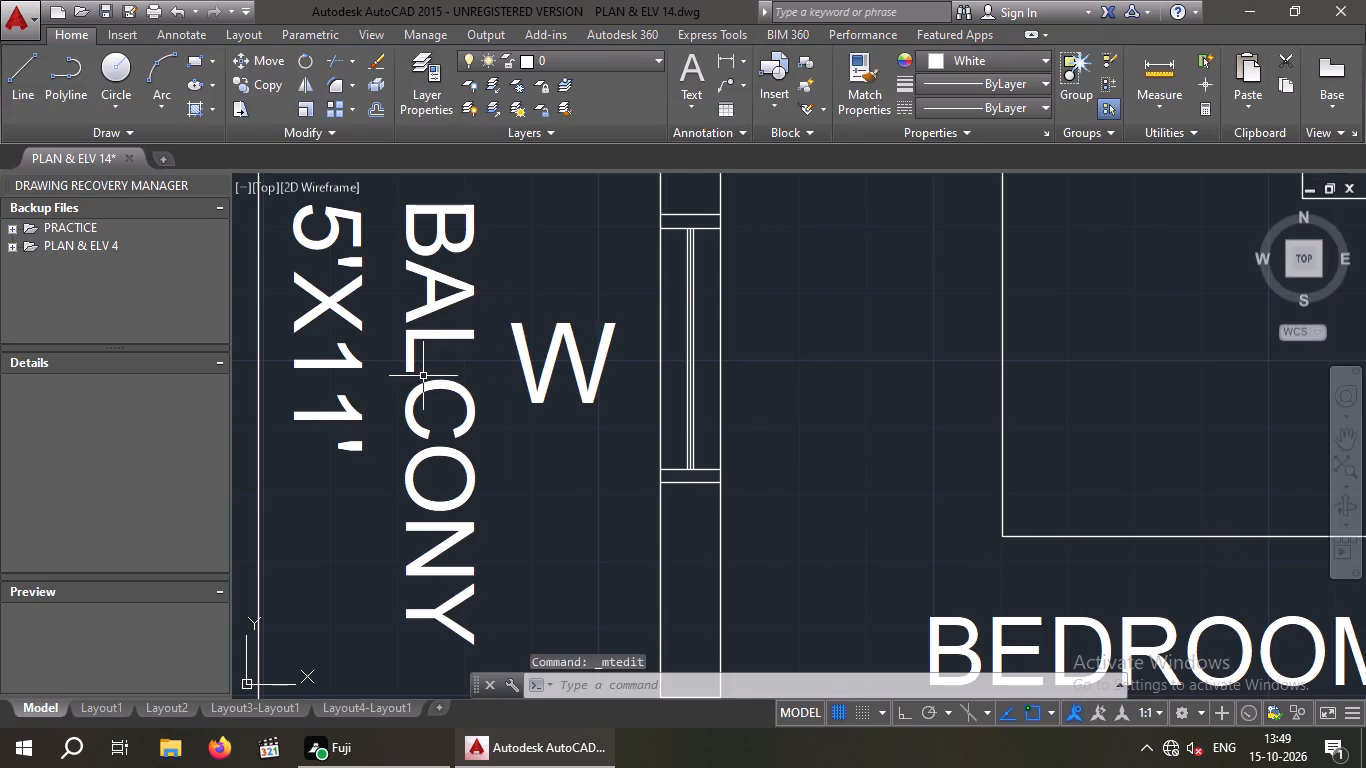
Save the drawing with the updated balcony labels.
scroll(800, 469, "down", 3)
middle_click_drag(812, 463, 796, 460)
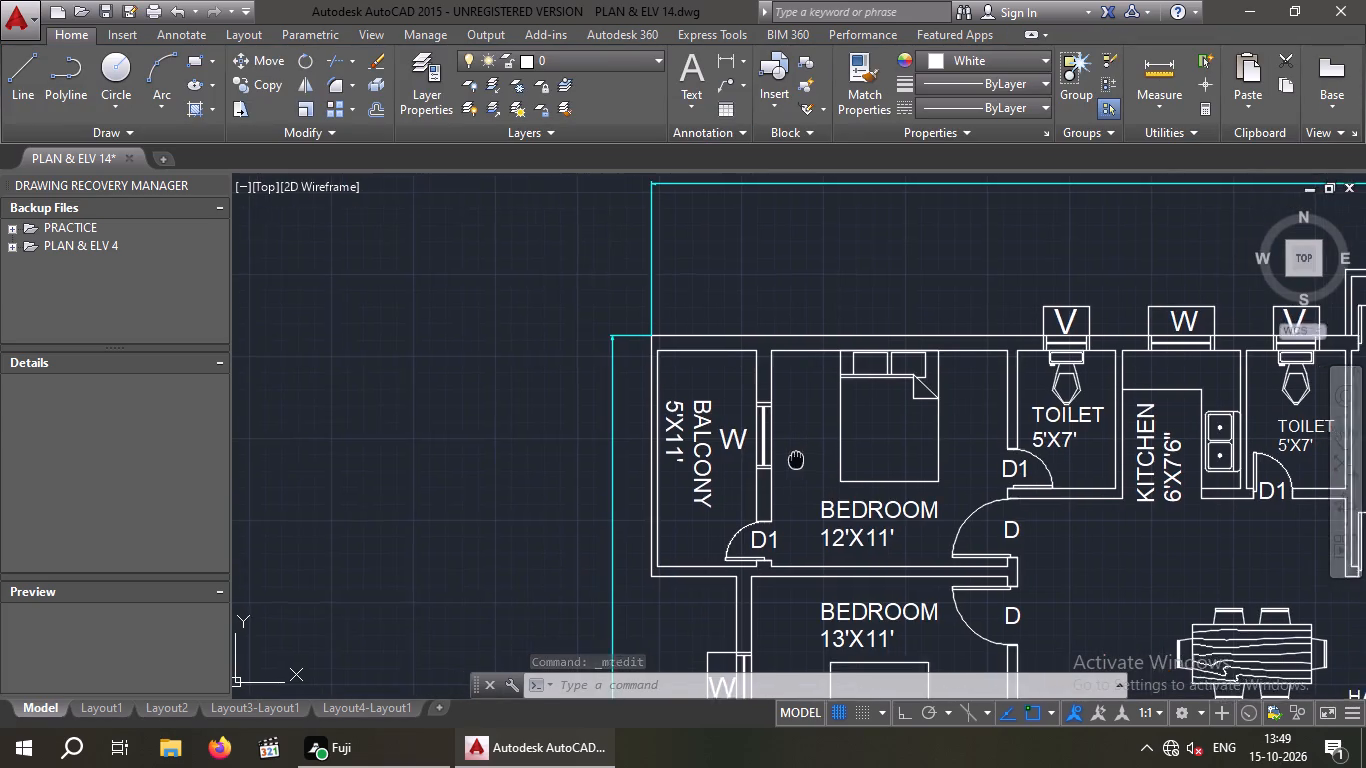
middle_click_drag(796, 460, 761, 455)
scroll(677, 390, "down", 1)
middle_click_drag(686, 386, 522, 364)
middle_click_drag(742, 419, 499, 328)
key("ctrl+s")
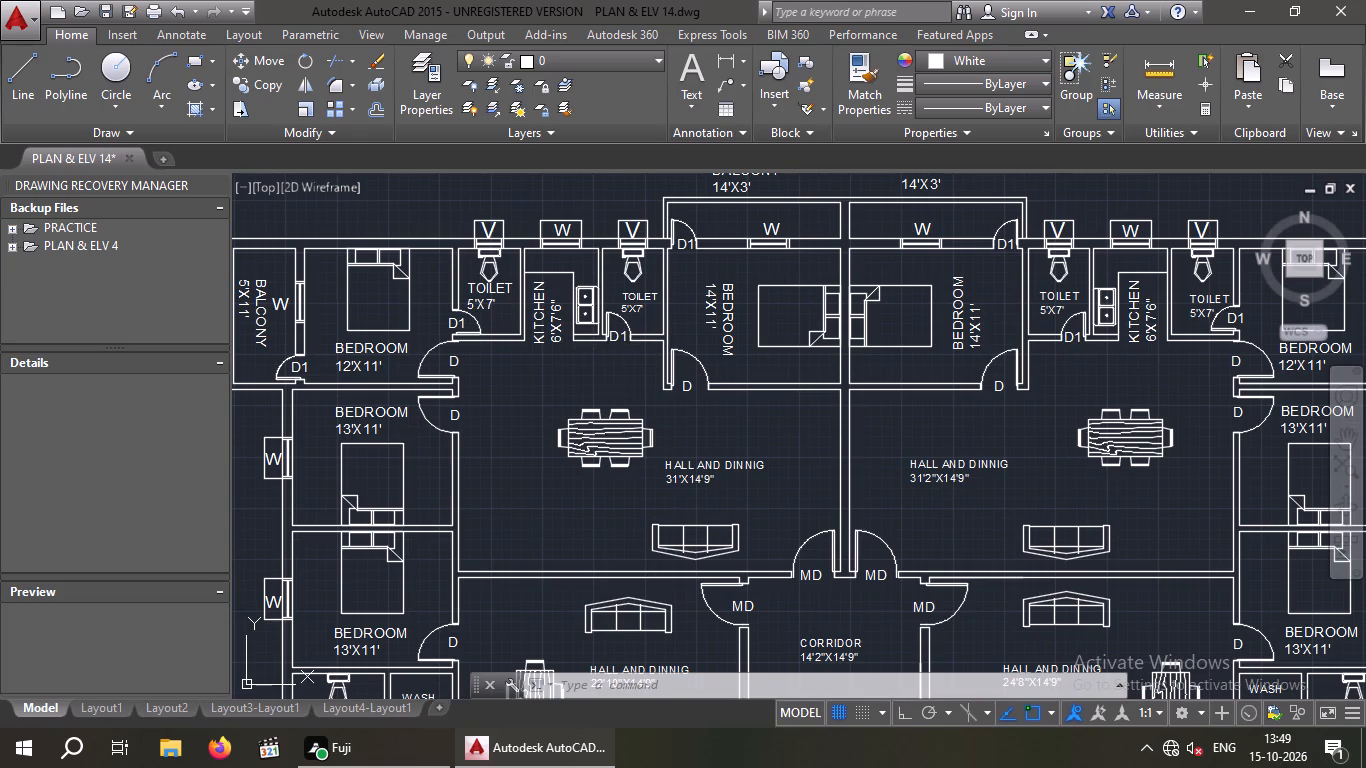
key("ctrl+s")
Look over the whole four-flat floor plan, checking the room and balcony labels across all flats.
scroll(643, 385, "down", 3)
middle_click_drag(615, 368, 471, 340)
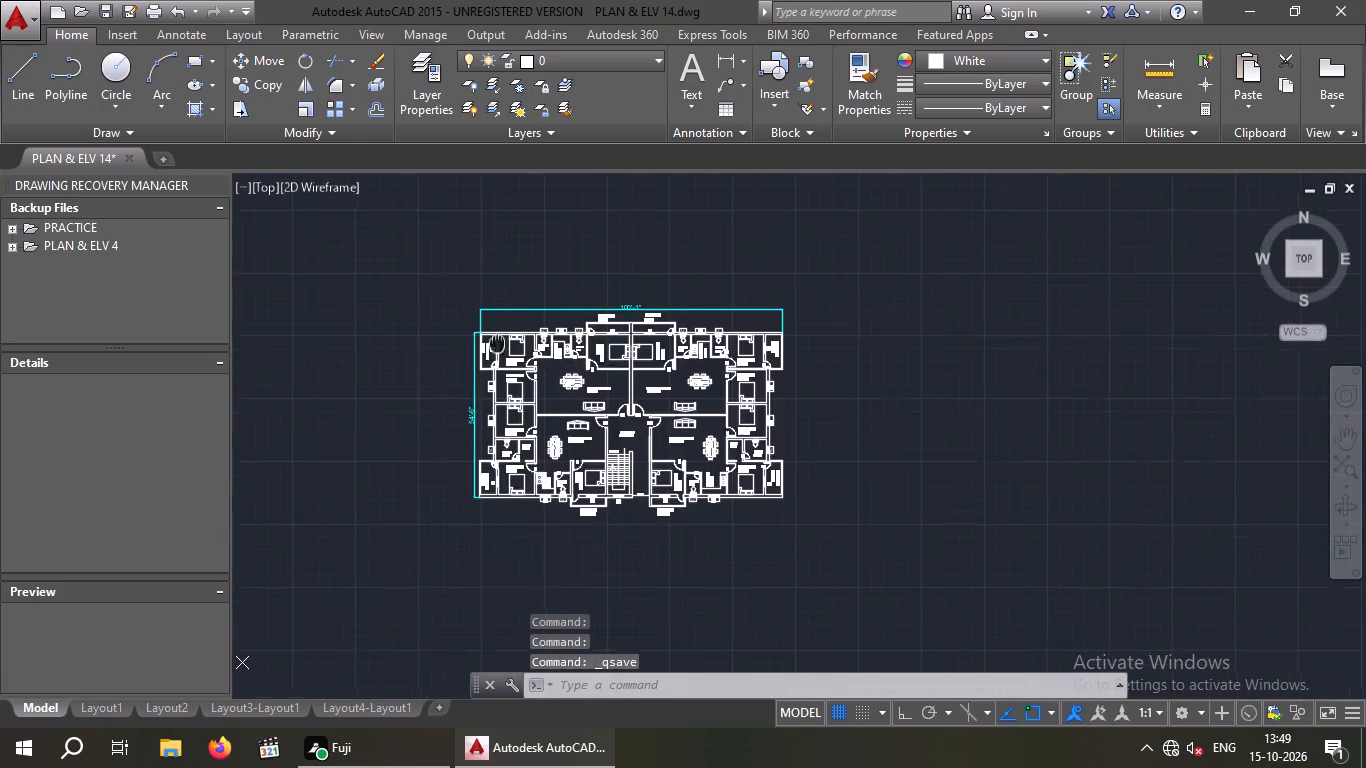
middle_click_drag(471, 340, 386, 339)
scroll(471, 361, "up", 3)
middle_click_drag(484, 369, 615, 332)
scroll(642, 303, "down", 1)
middle_click_drag(613, 375, 613, 374)
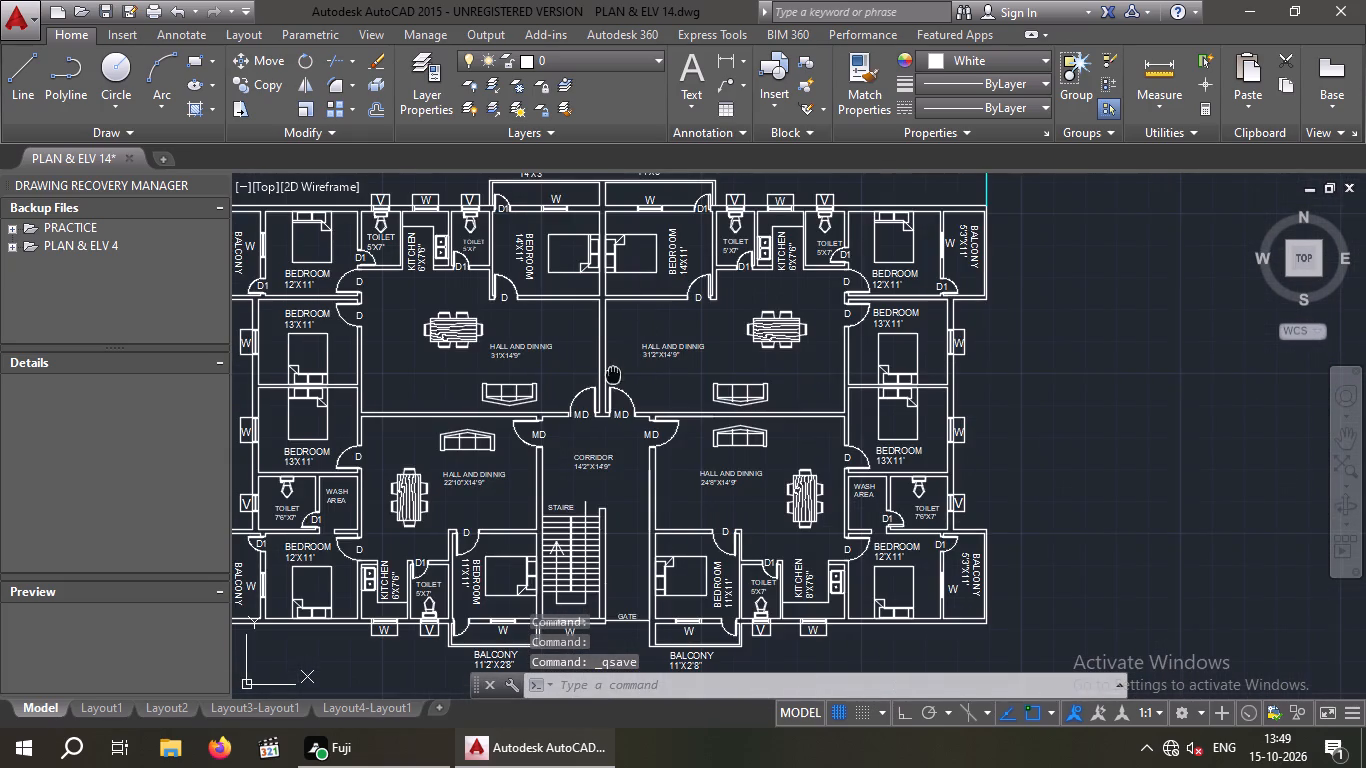
middle_click_drag(613, 374, 722, 310)
scroll(693, 325, "down", 1)
middle_click_drag(689, 328, 583, 409)
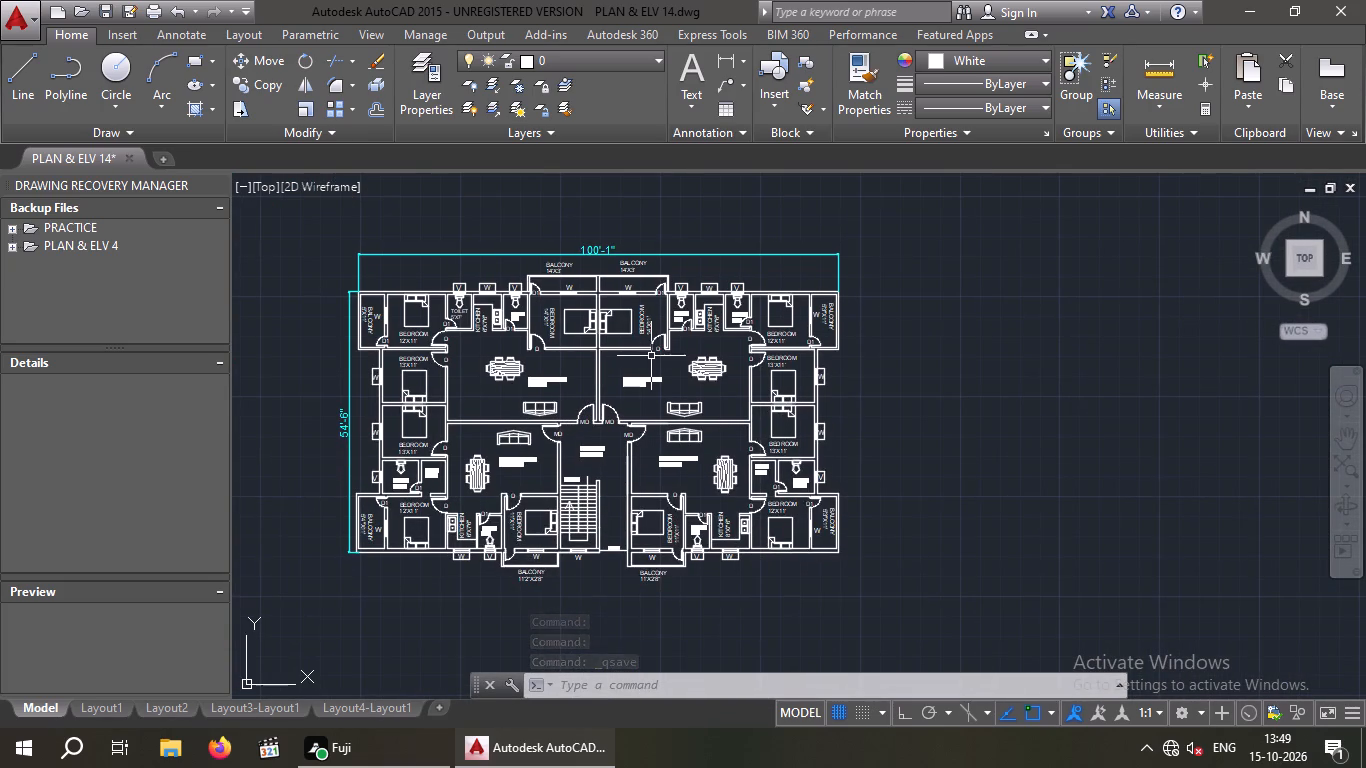
scroll(646, 375, "up", 1)
middle_click_drag(645, 375, 745, 331)
middle_click_drag(722, 392, 709, 401)
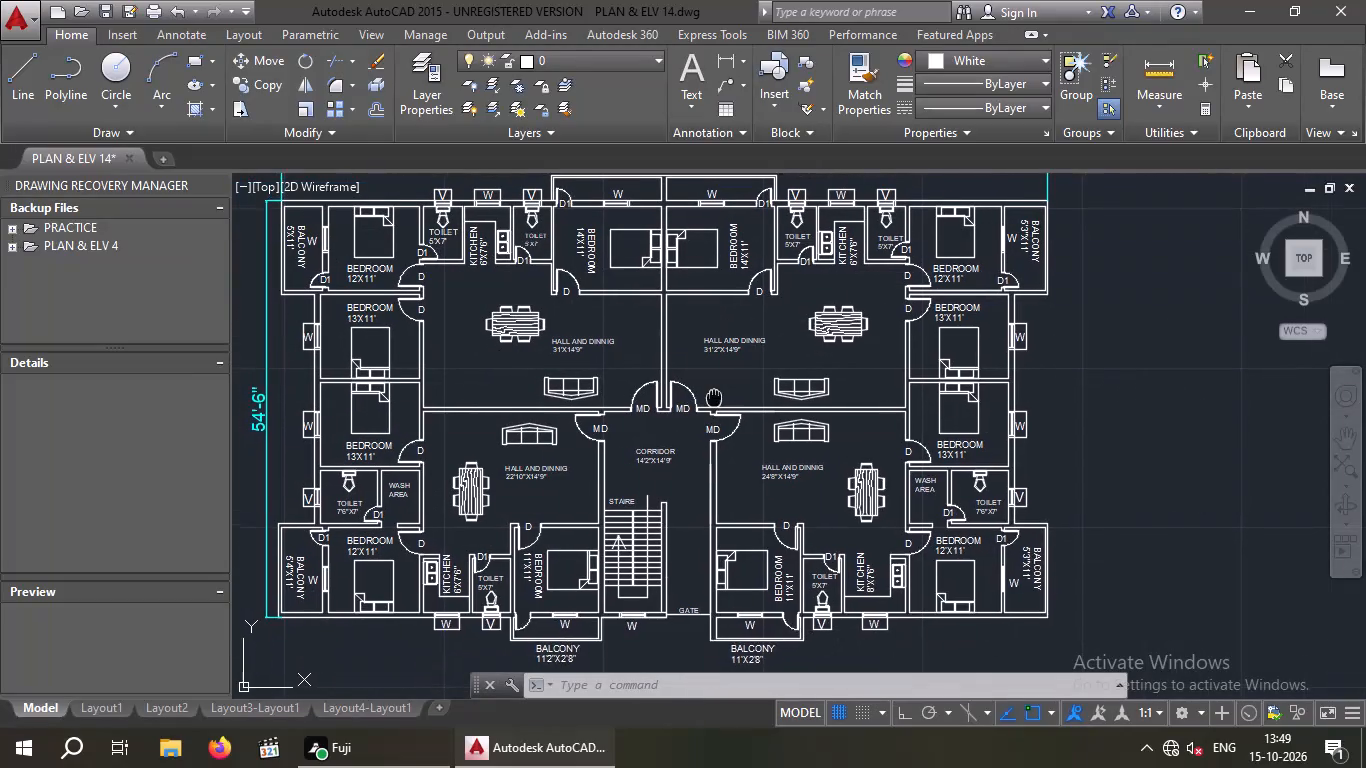
middle_click_drag(709, 401, 678, 412)
middle_click_drag(771, 402, 769, 361)
scroll(750, 383, "down", 1)
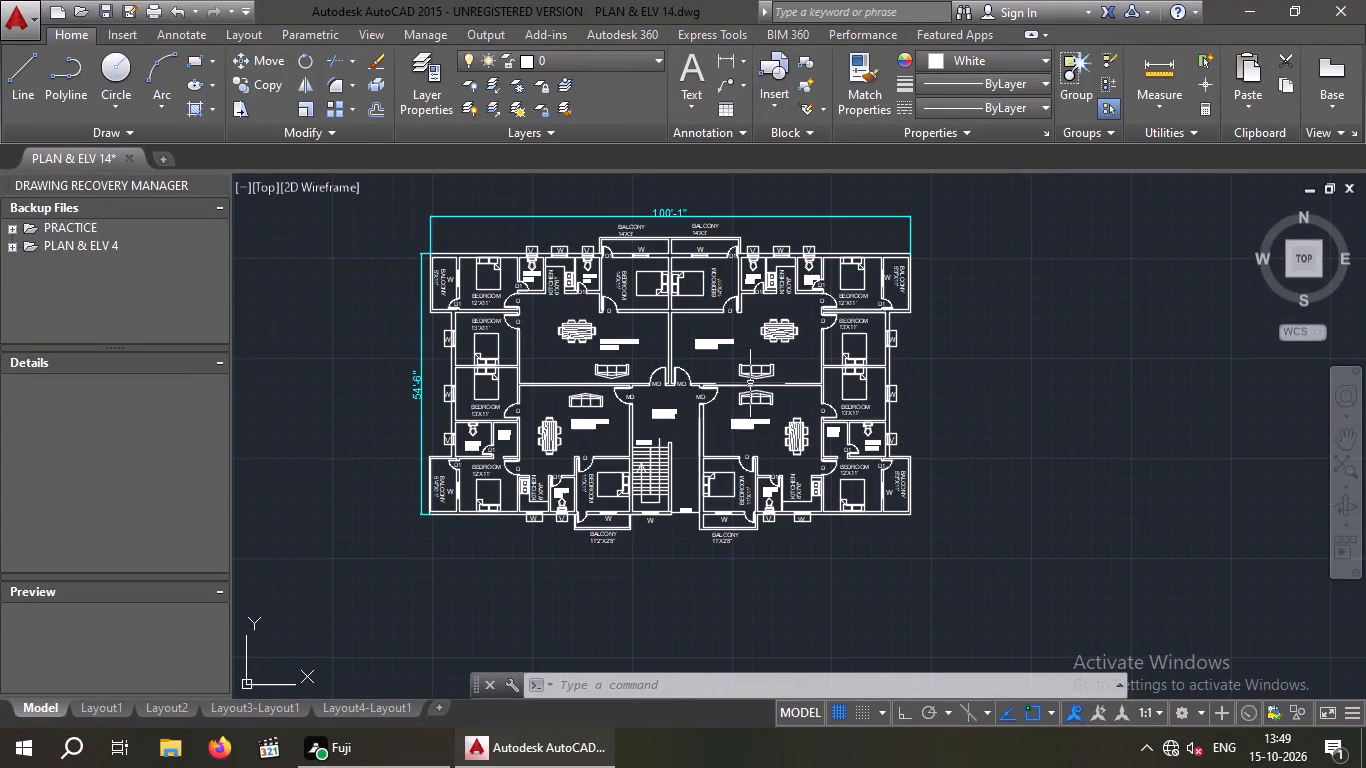
middle_click_drag(664, 412, 628, 420)
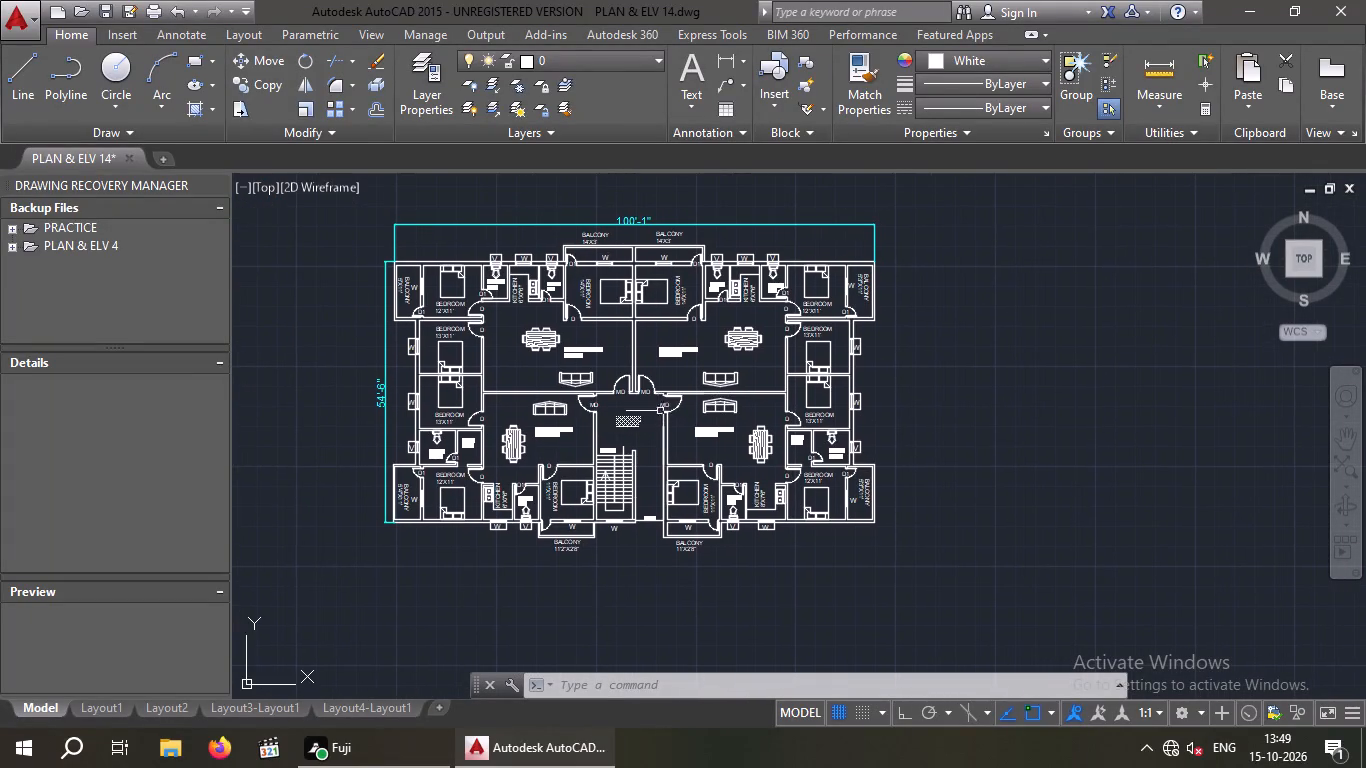